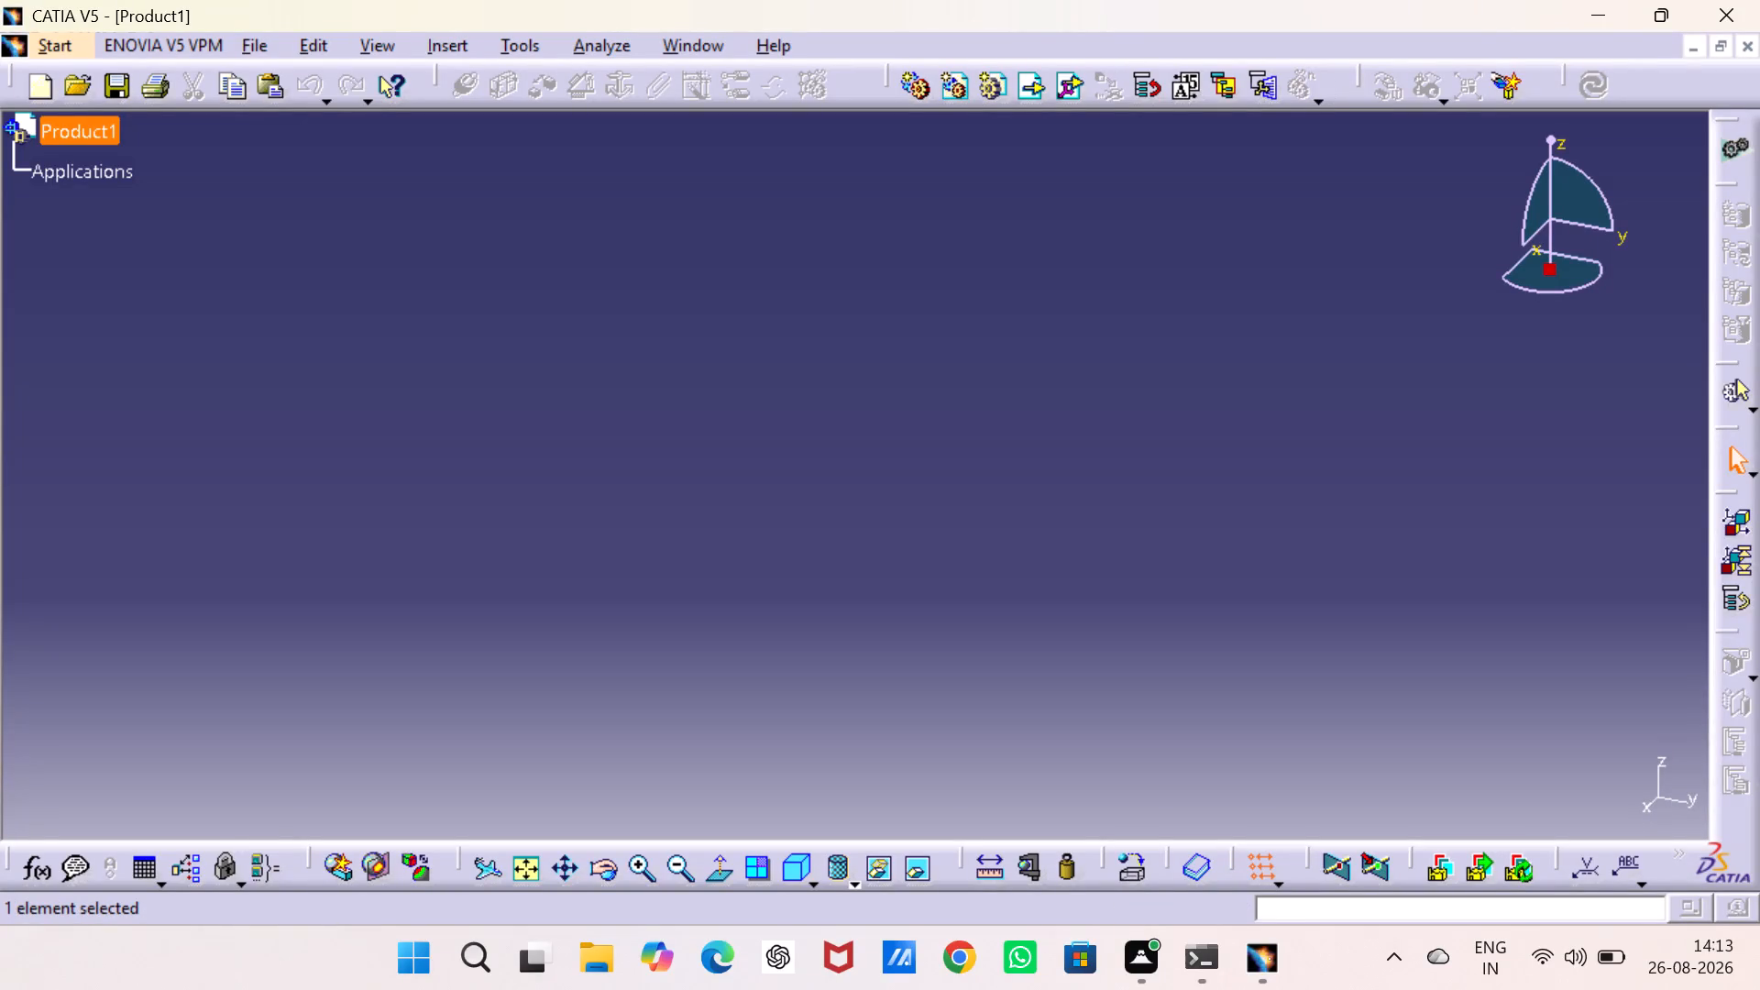
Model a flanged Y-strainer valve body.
Close the empty product and create a new Part Design part named Y-Strainer Valve Body.
click(1745, 45)
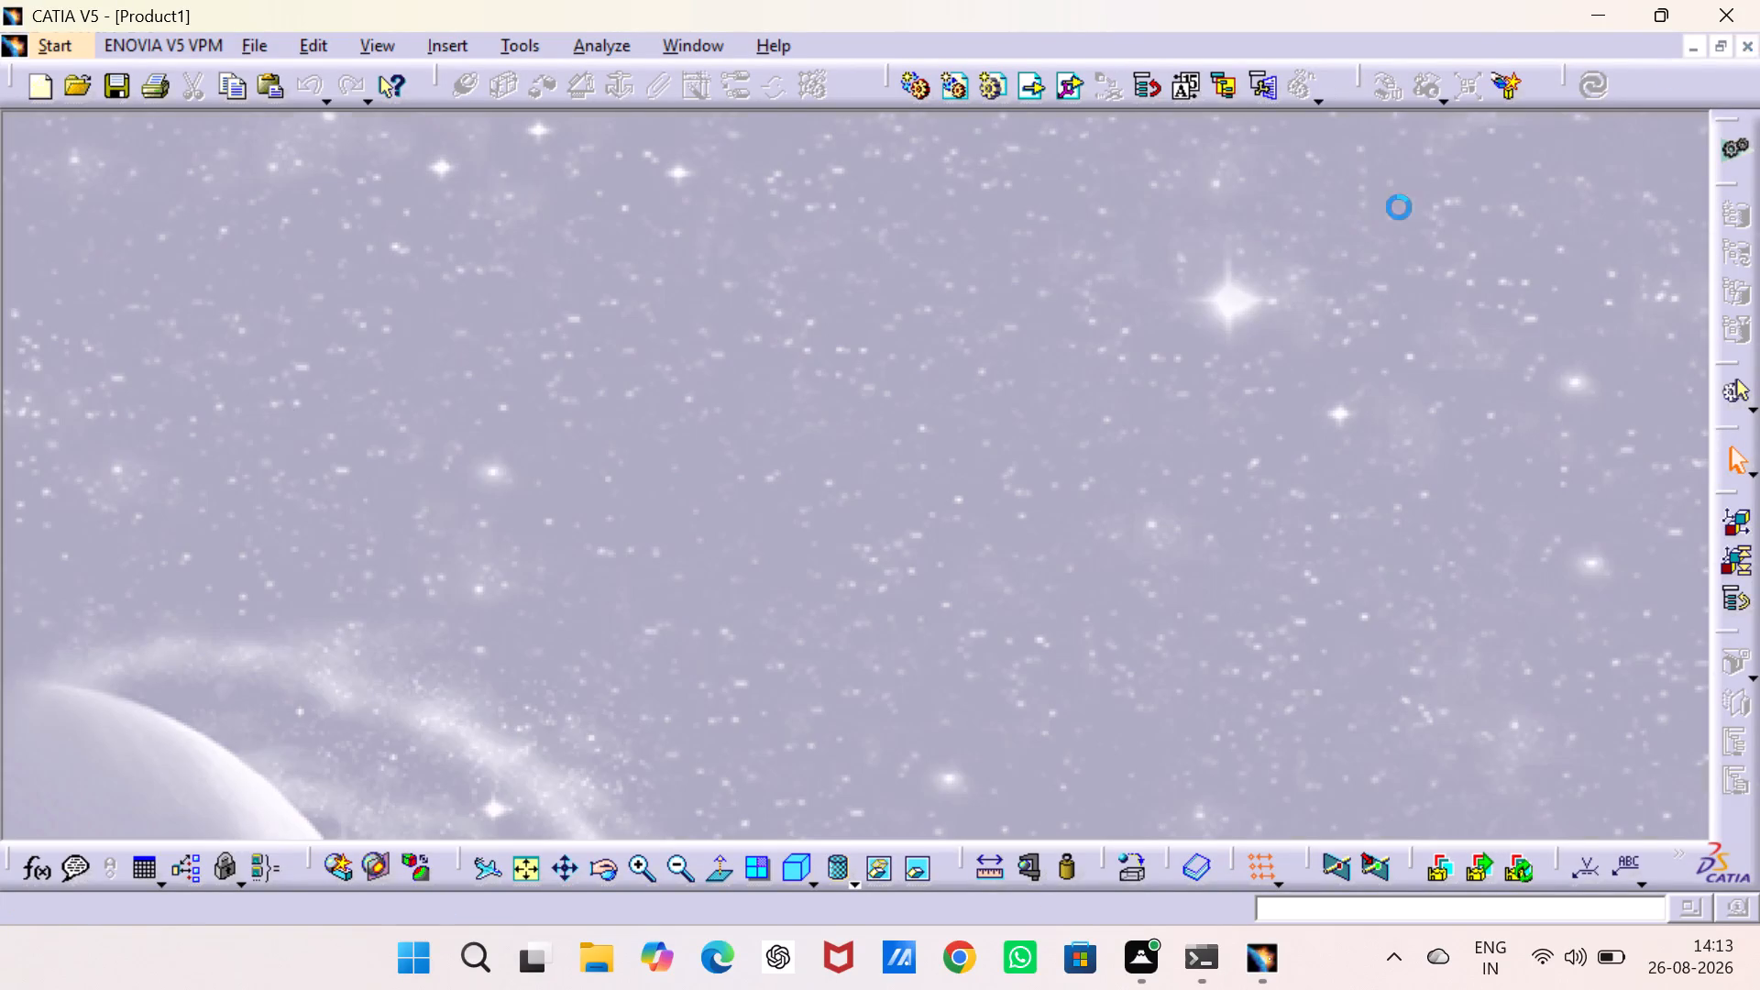
click(43, 46)
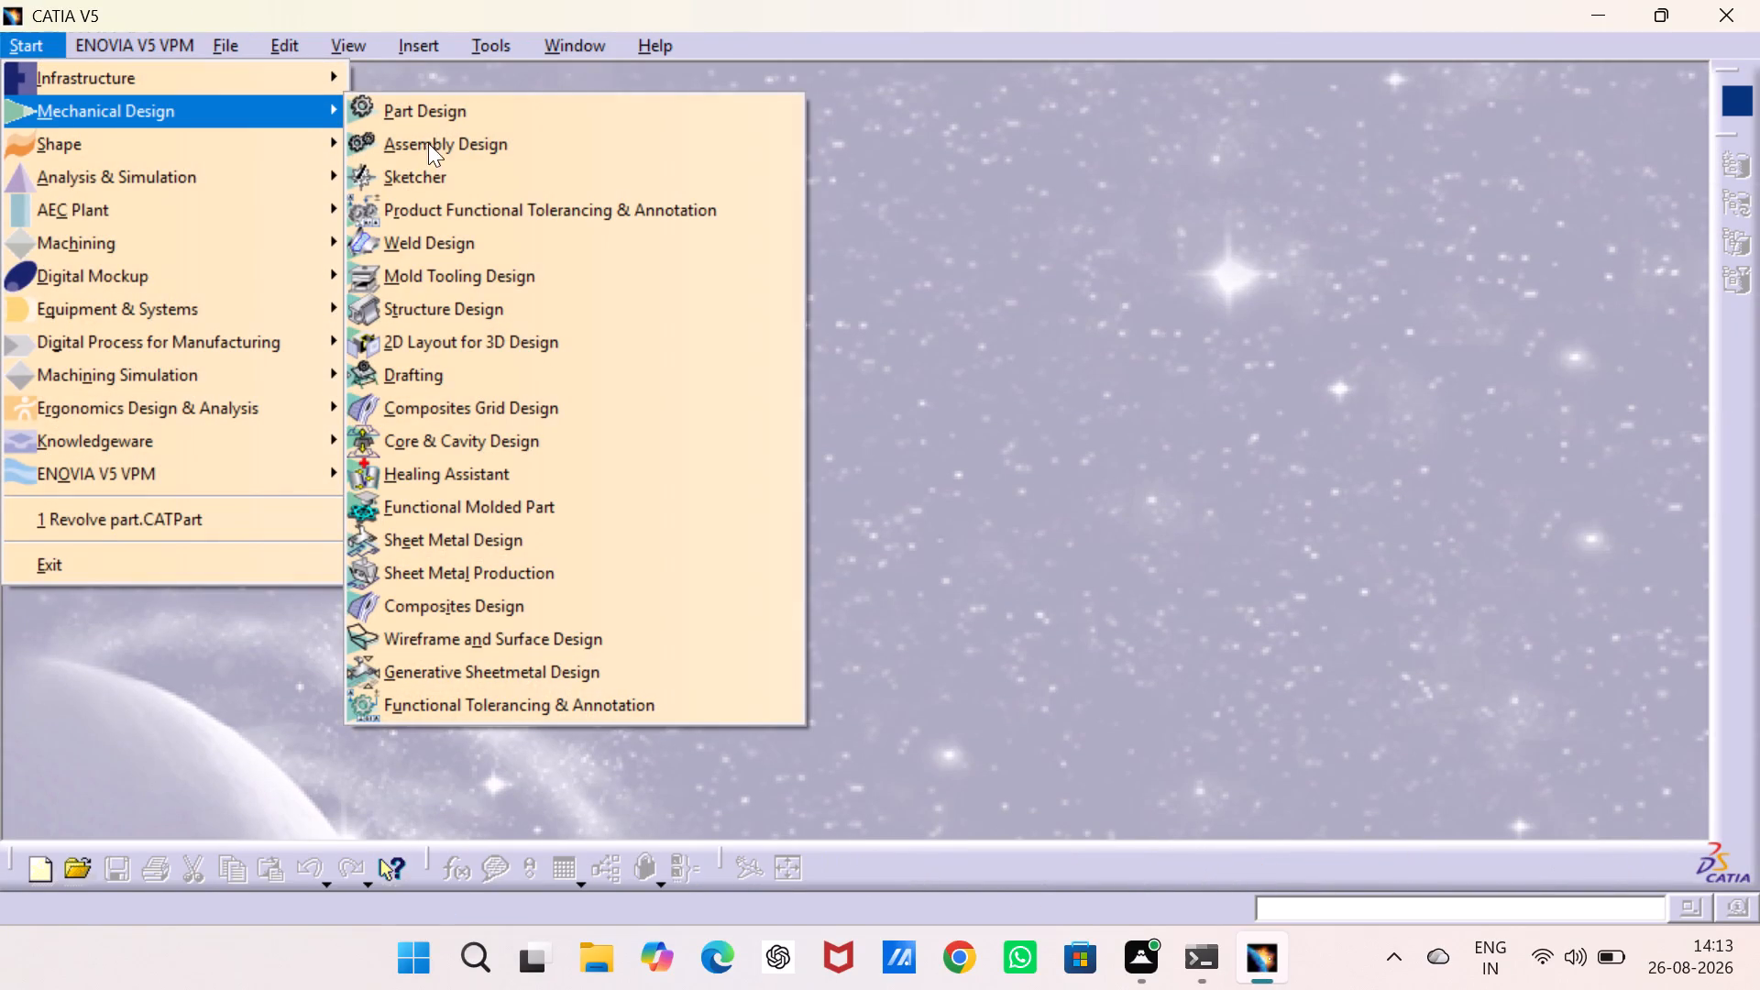
click(436, 125)
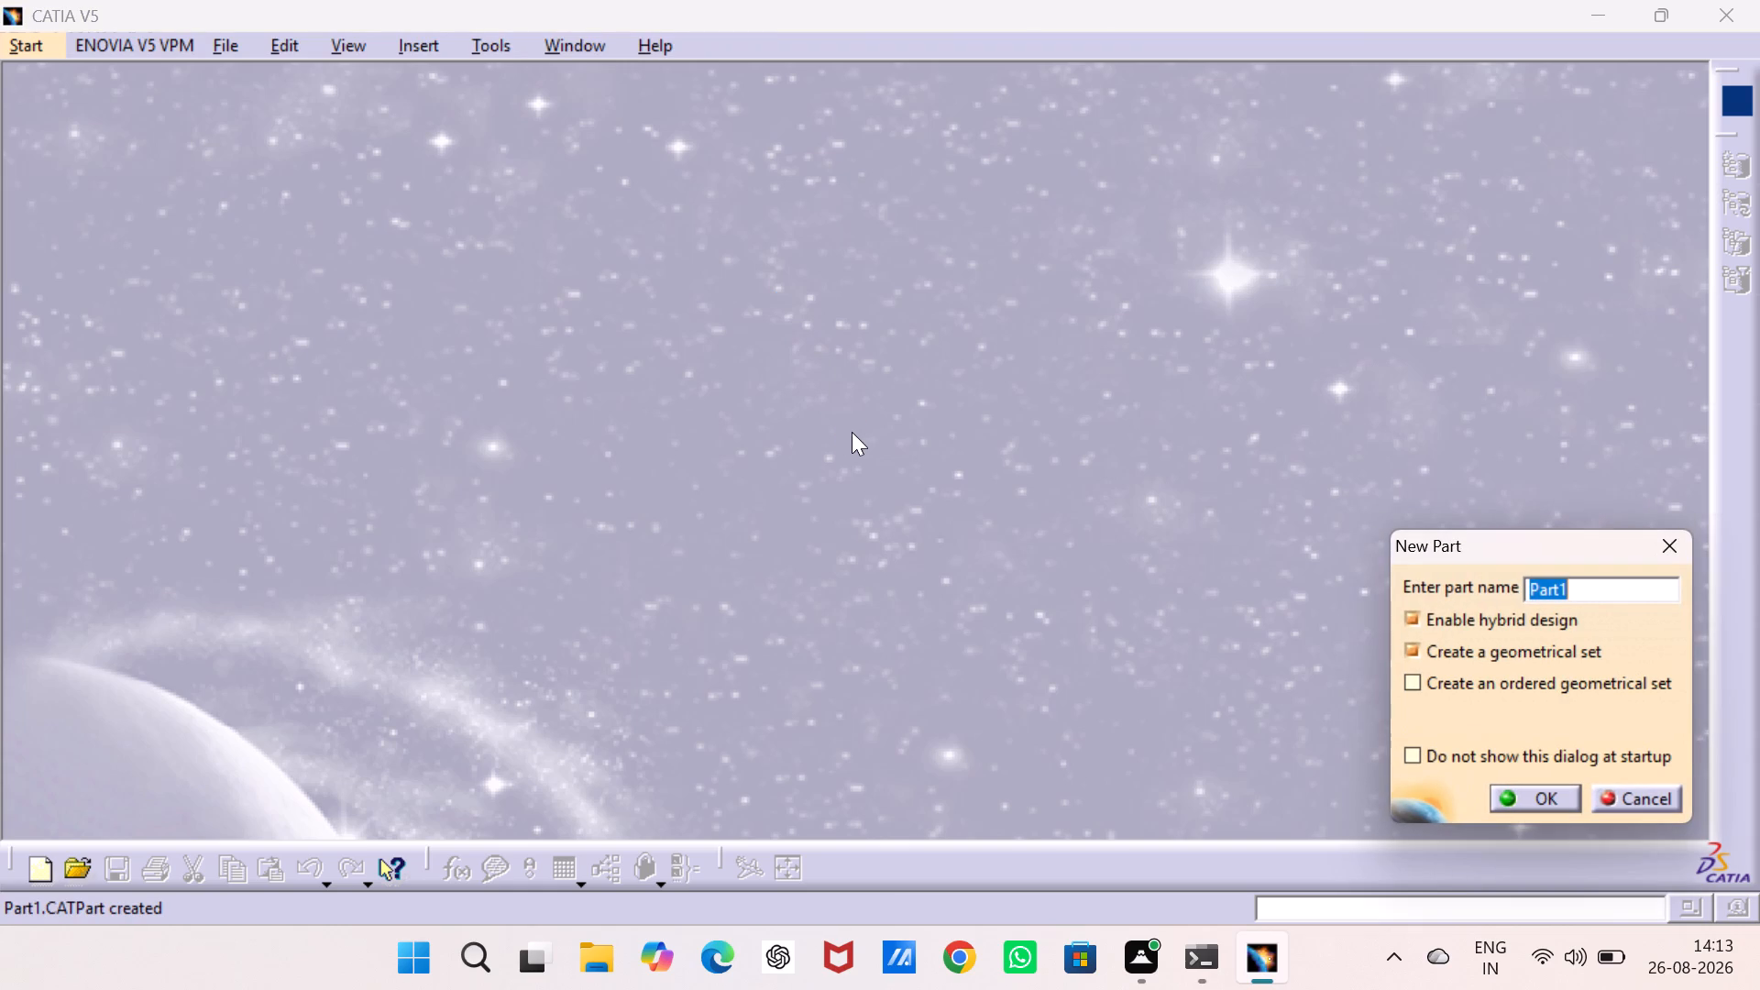
key(ctrl+v)
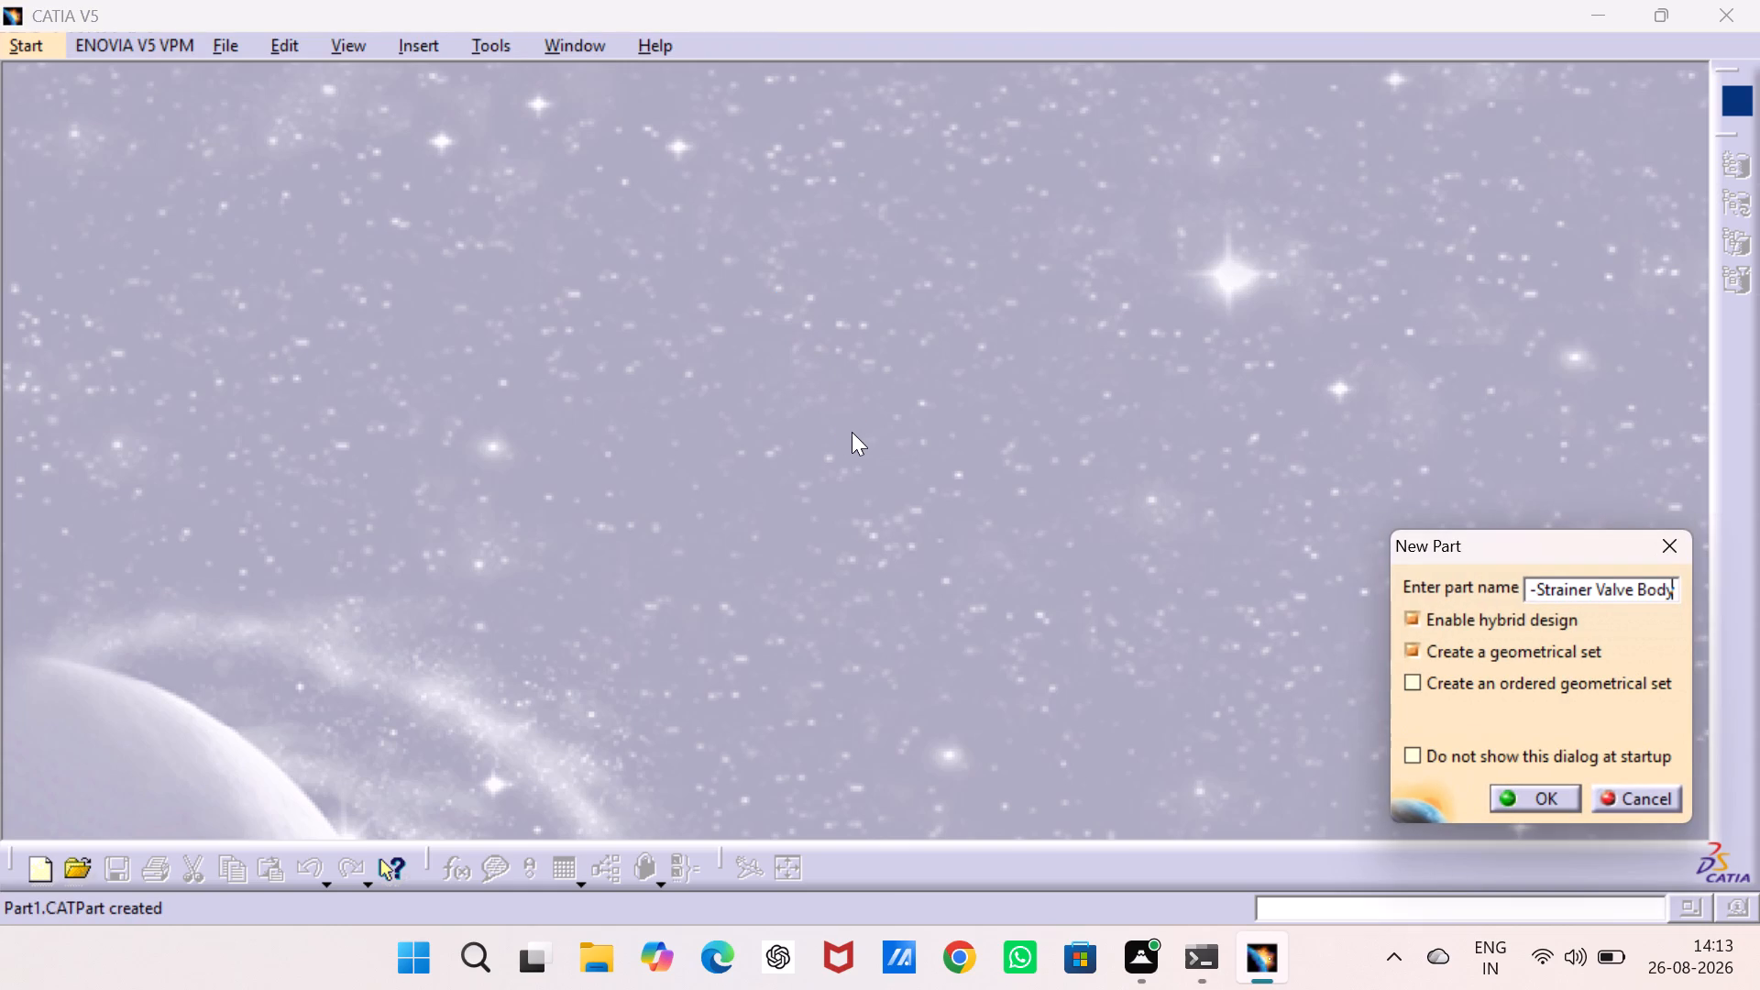
click(1545, 797)
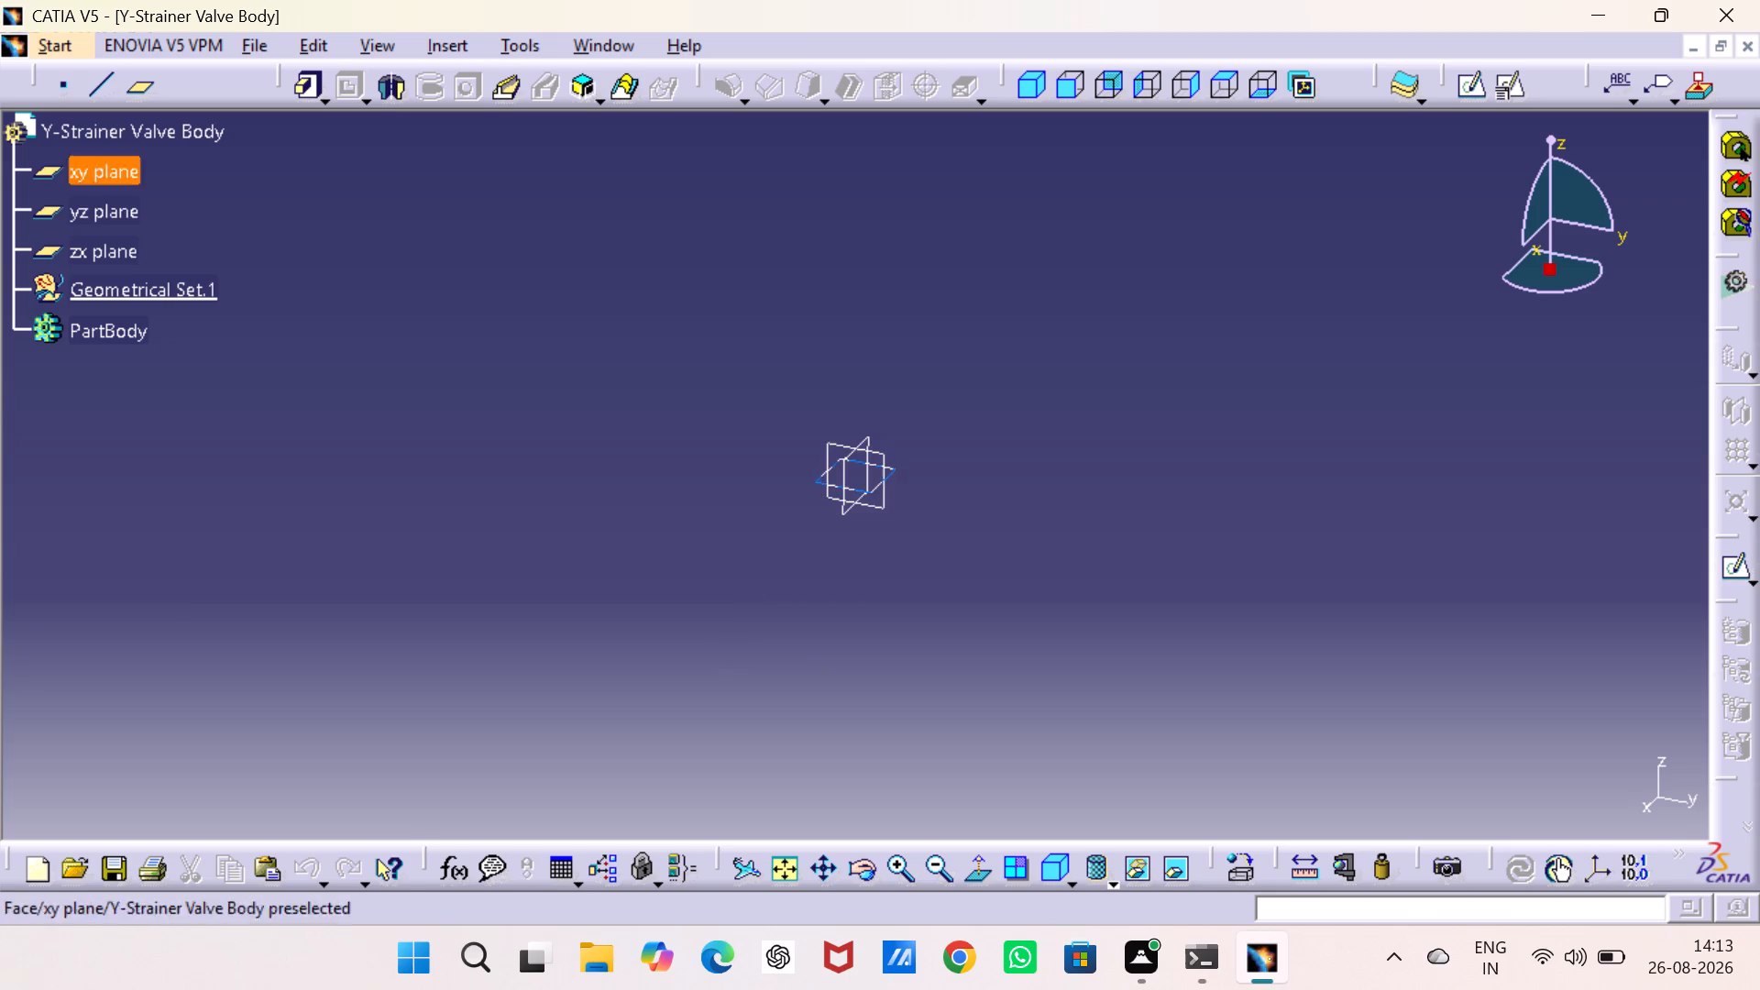
Sketch a circle centred on the origin on the yz plane with a 146 mm diameter.
click(830, 451)
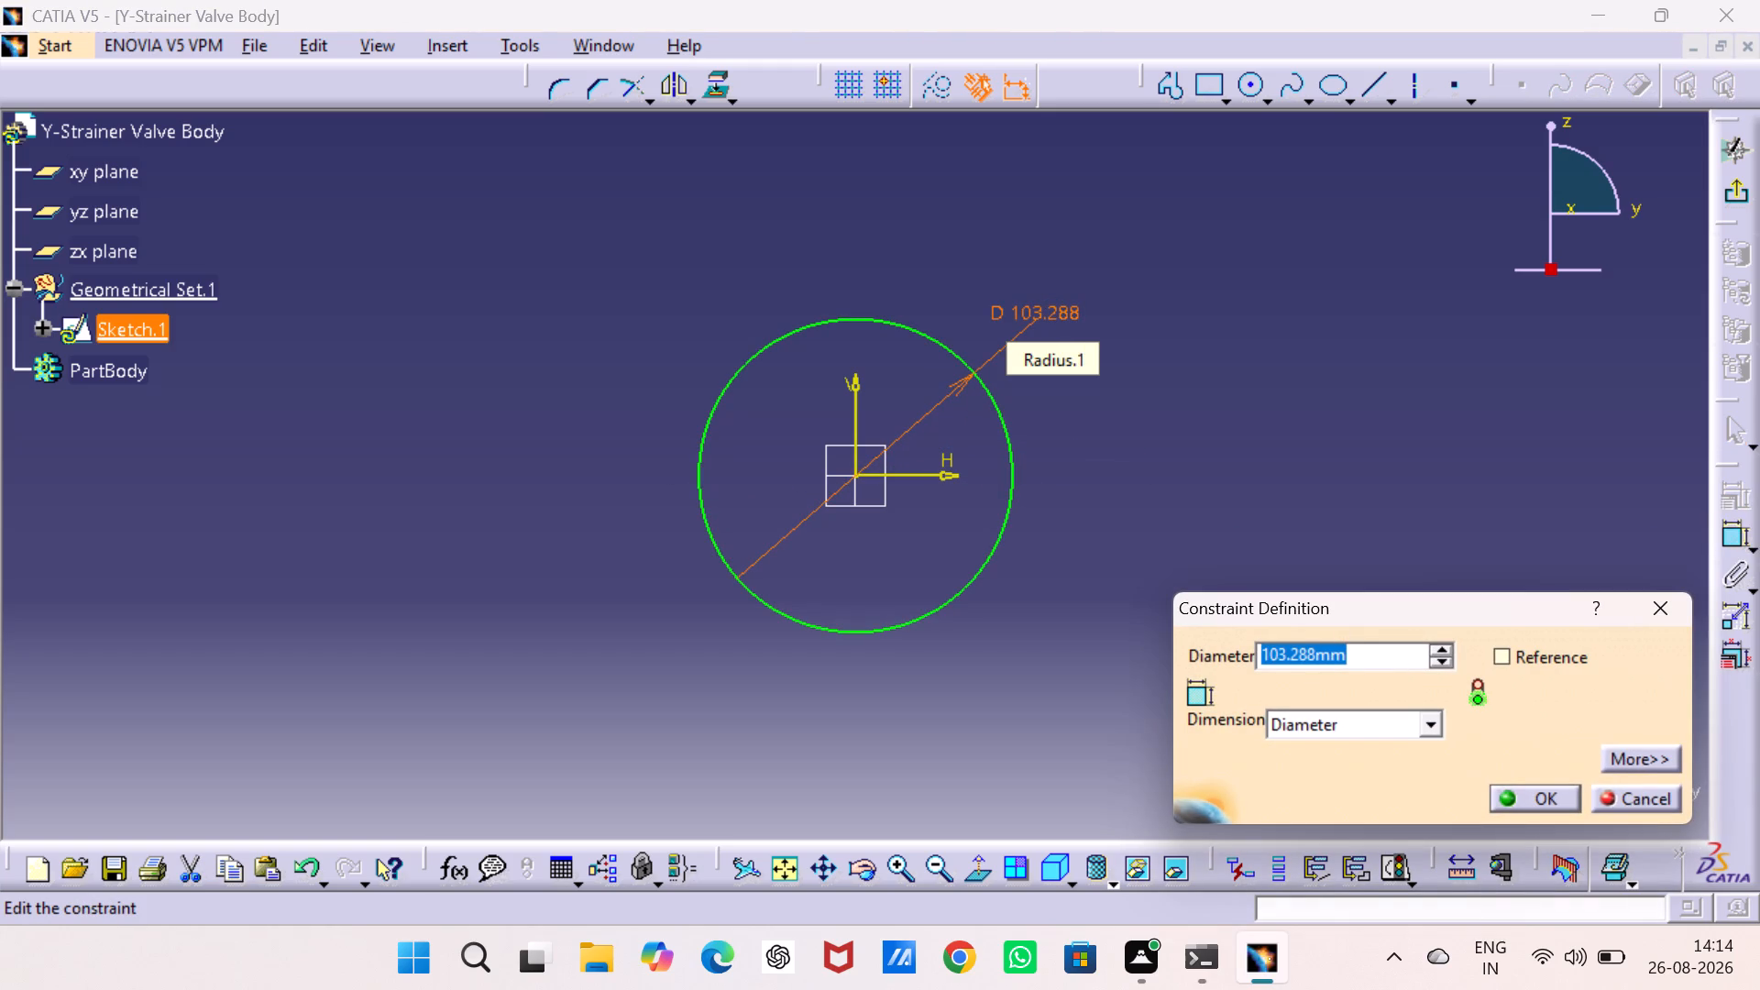
key(1)
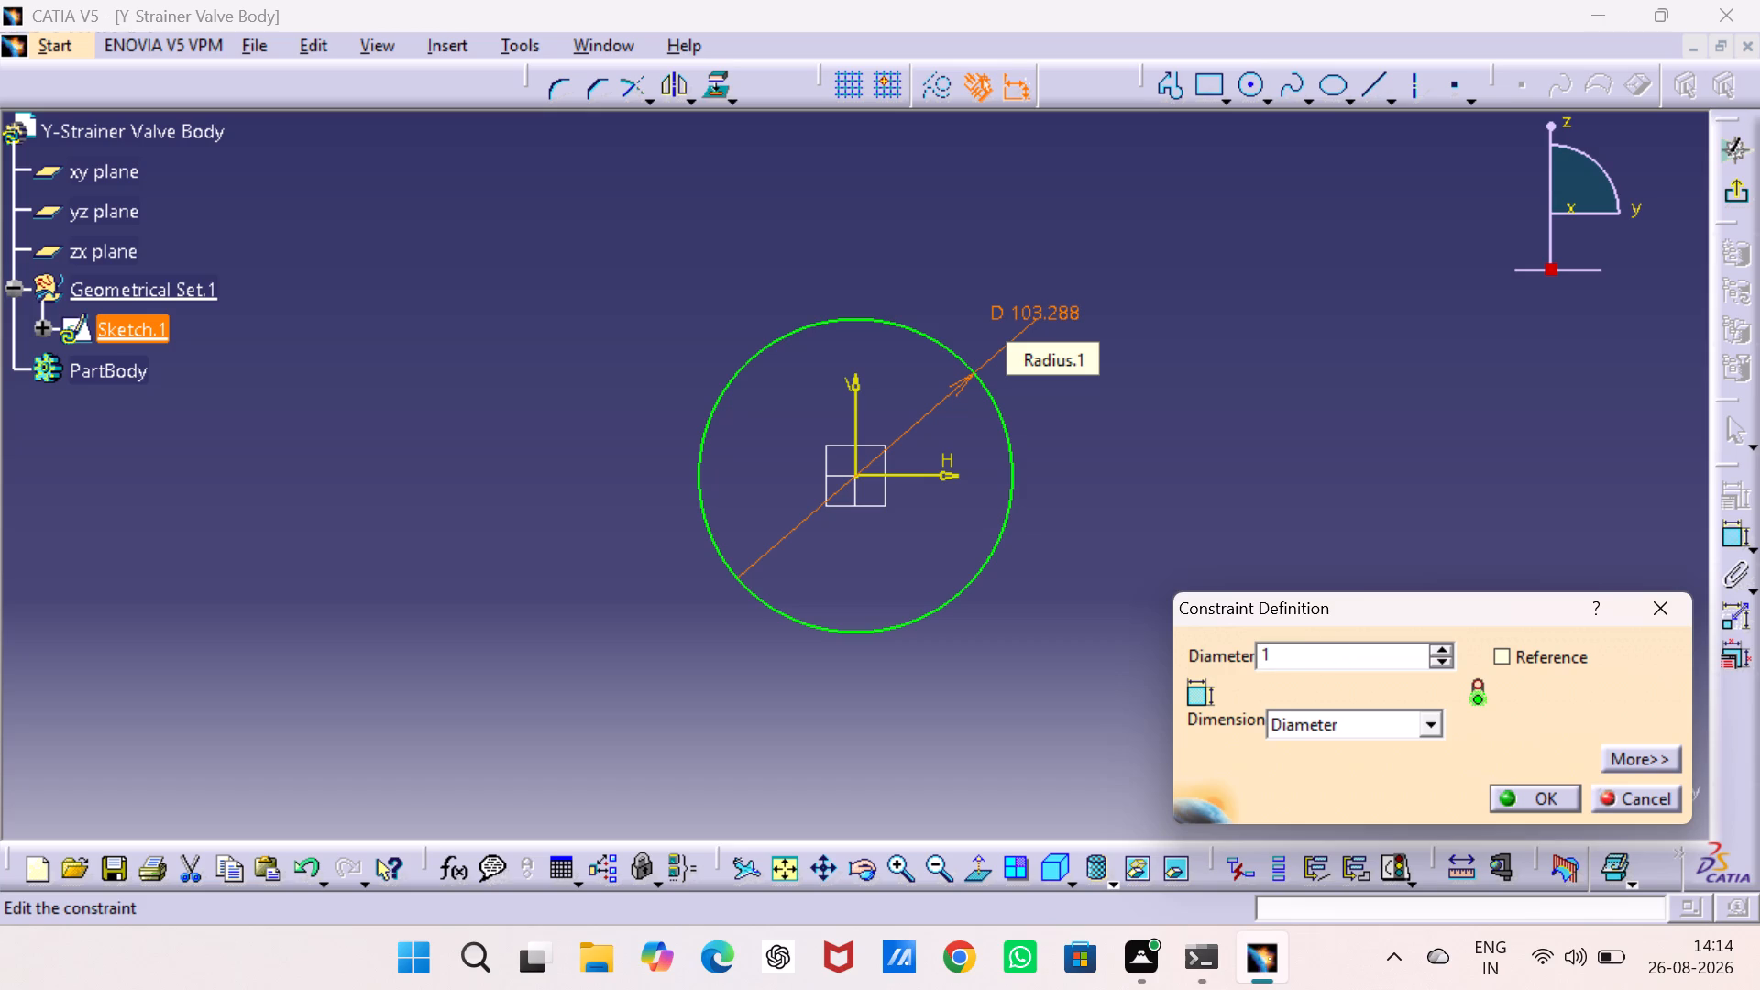
key(4)
key(6)
key(Return)
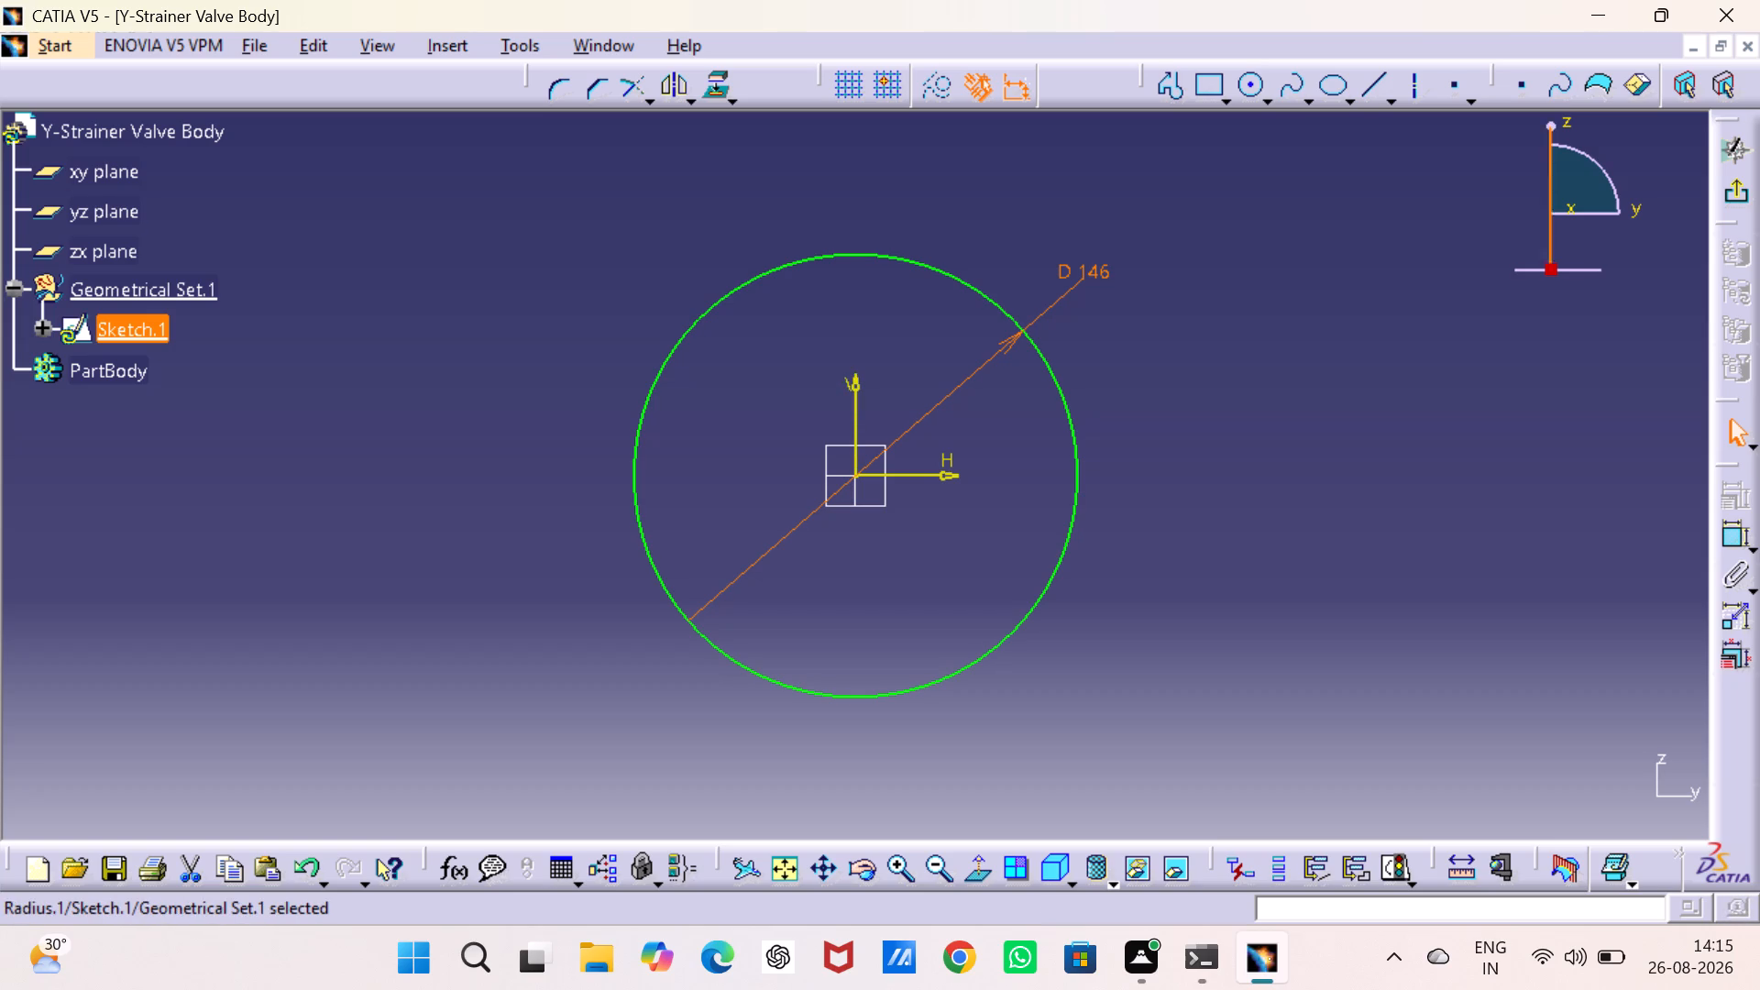
click(1729, 203)
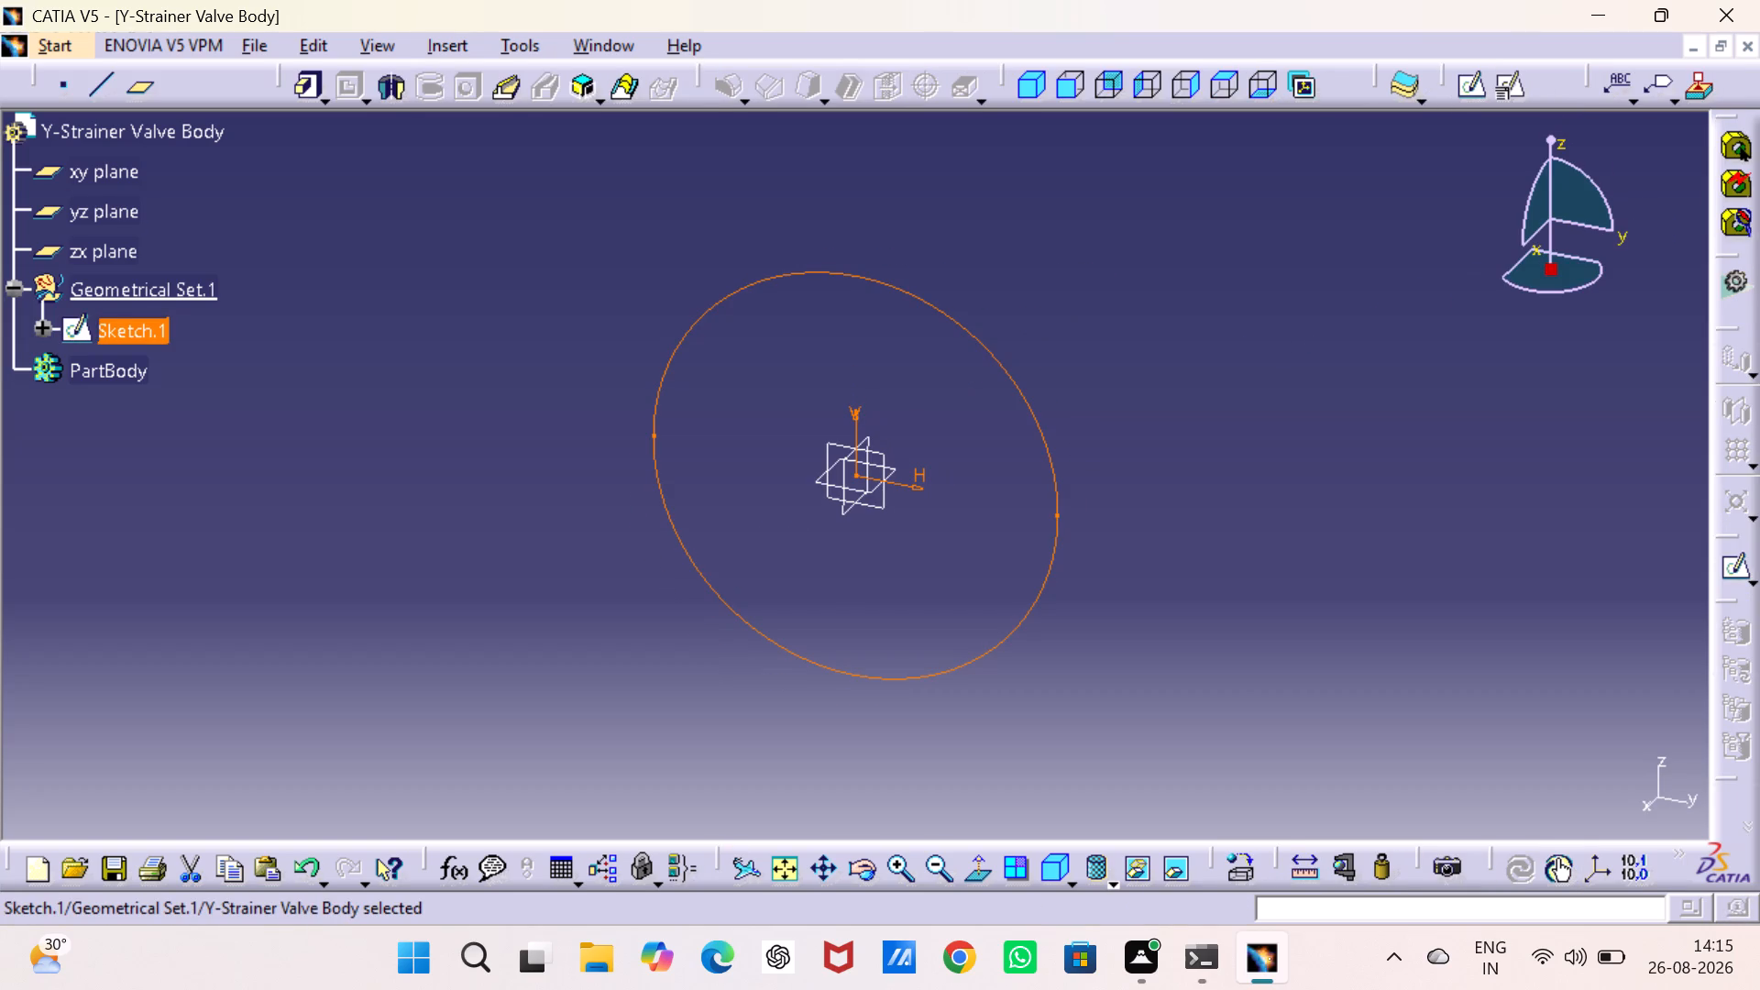
Pad the 146 mm circle sketch to a length of 16 mm.
click(306, 87)
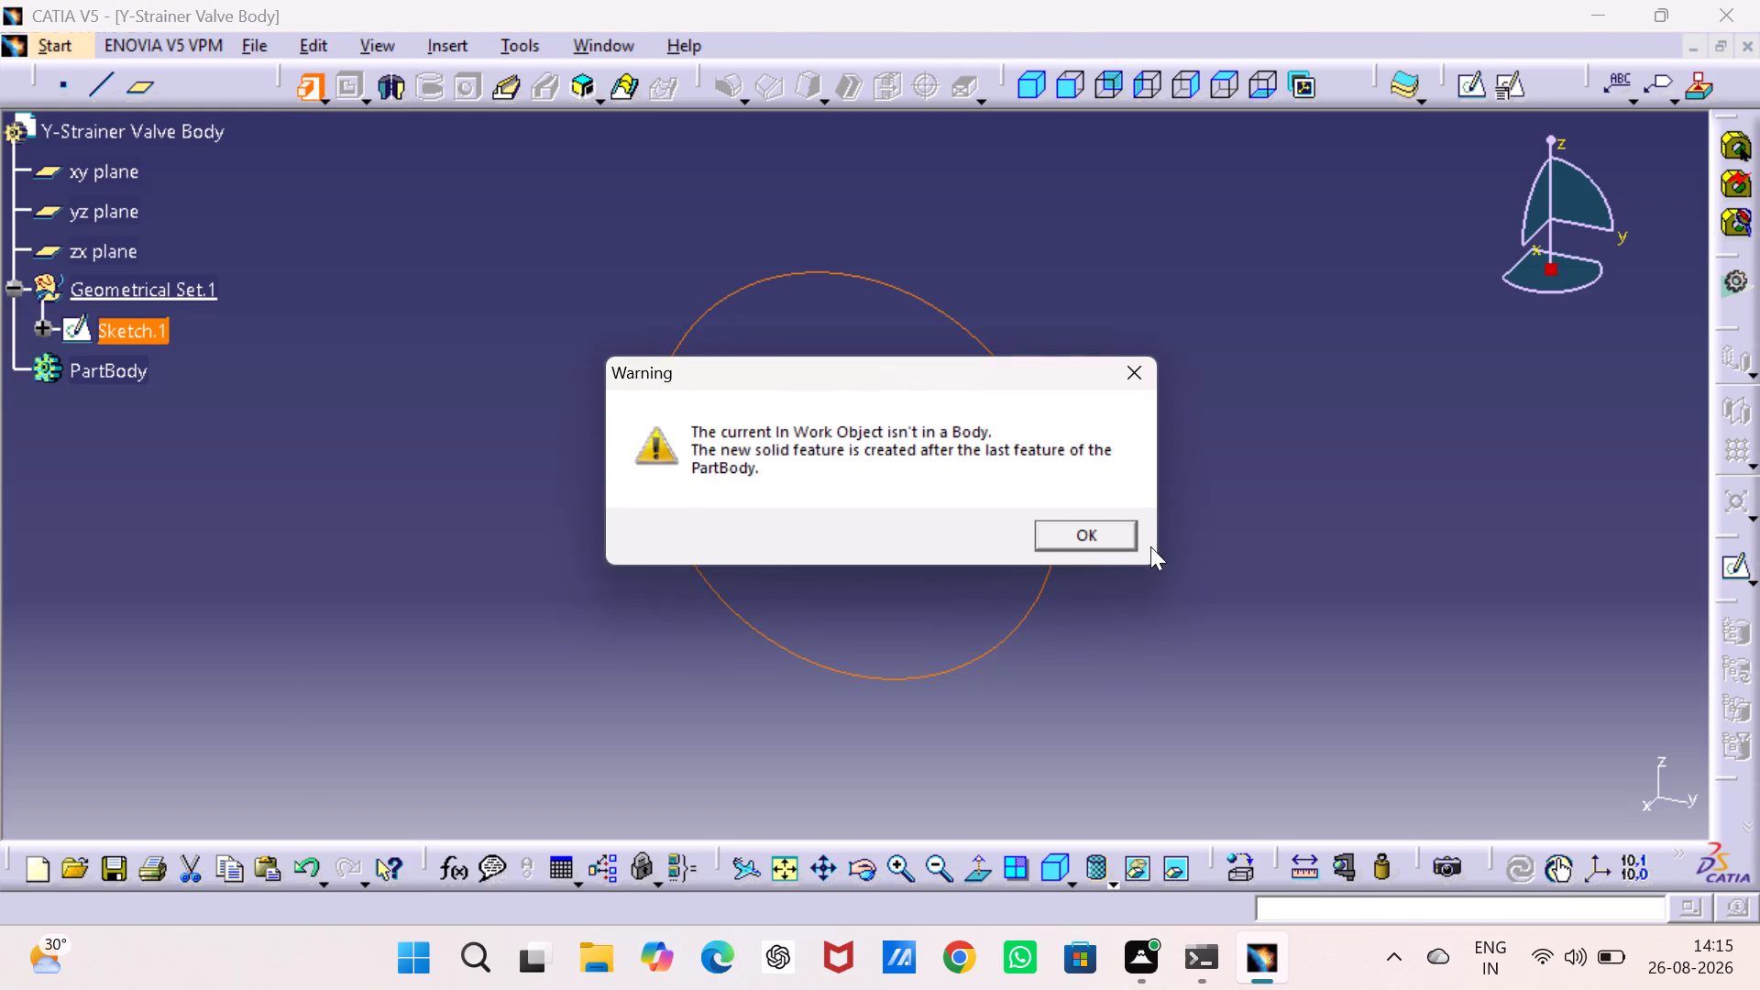
click(1133, 535)
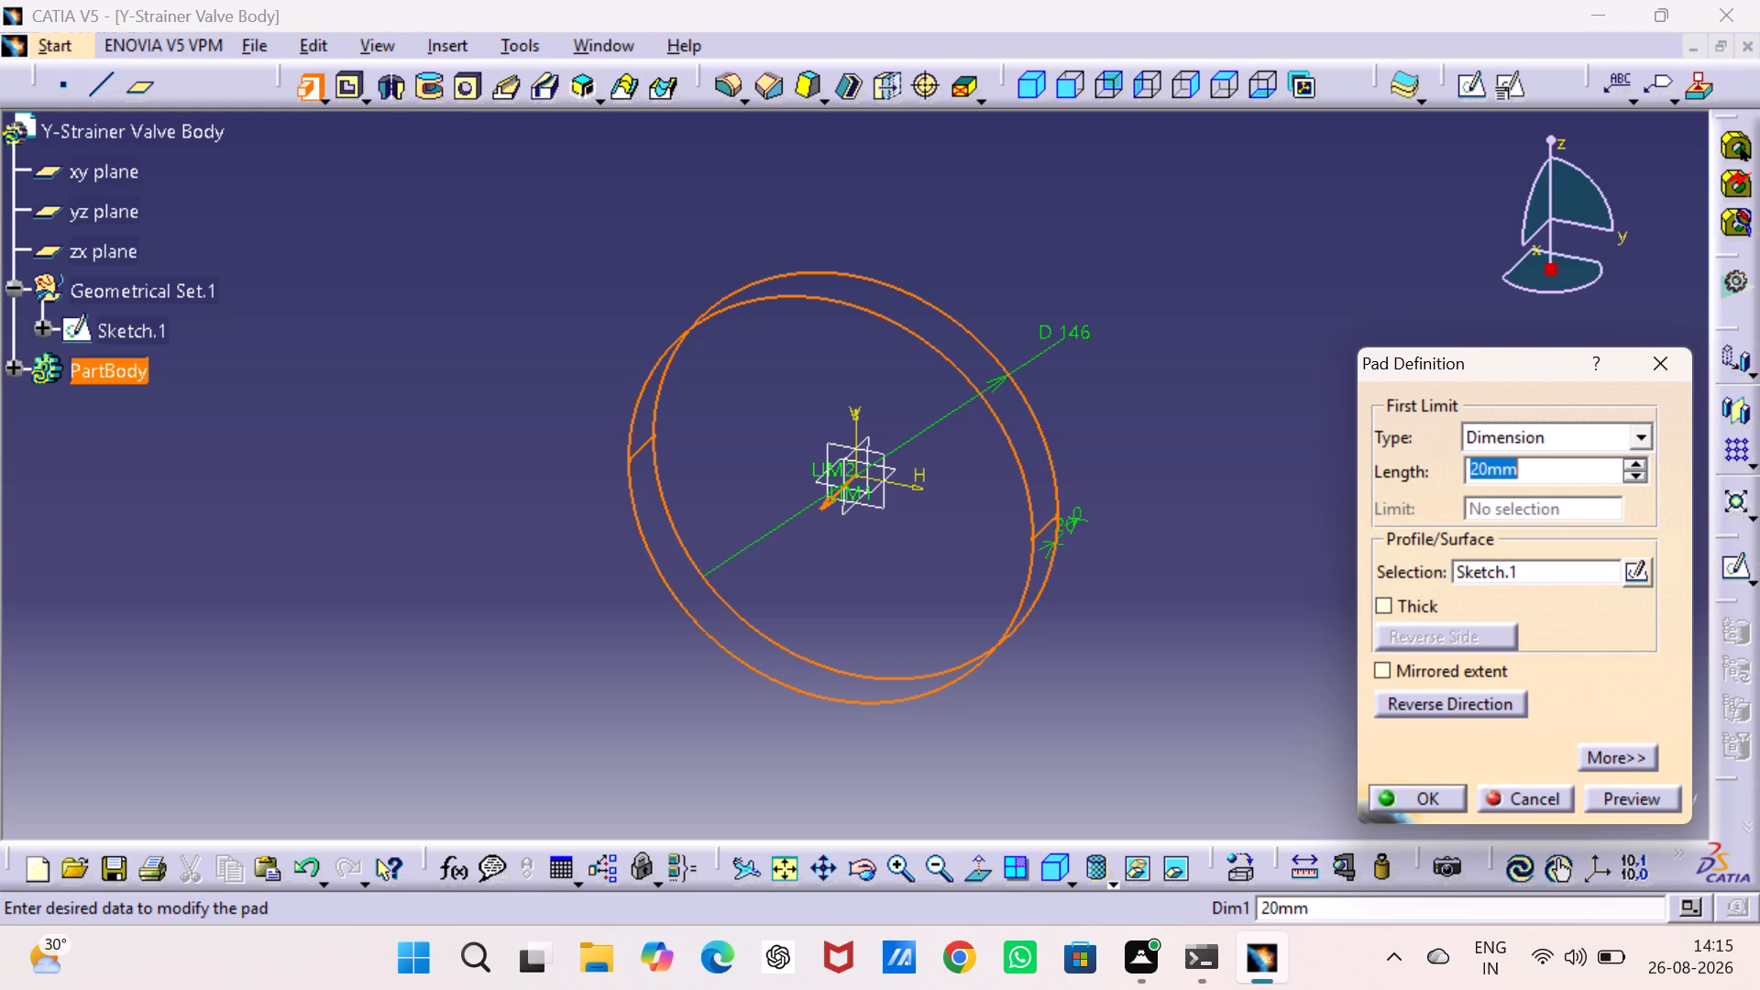
key(1)
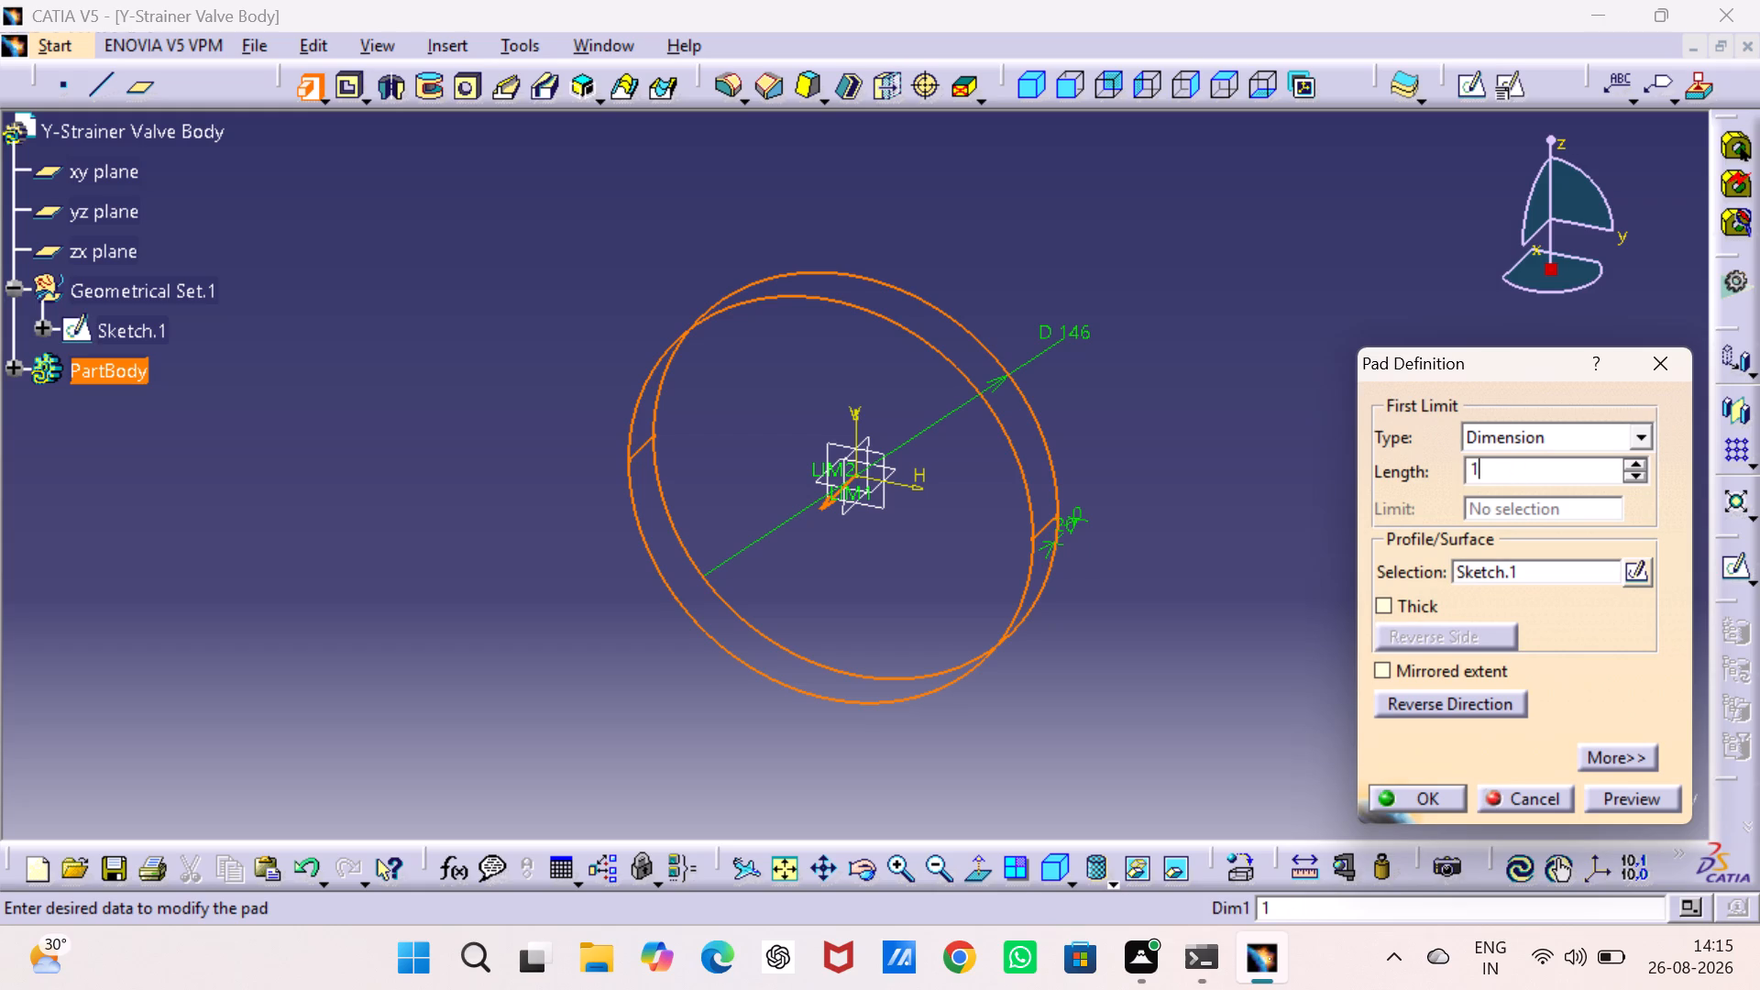
key(6)
key(Return)
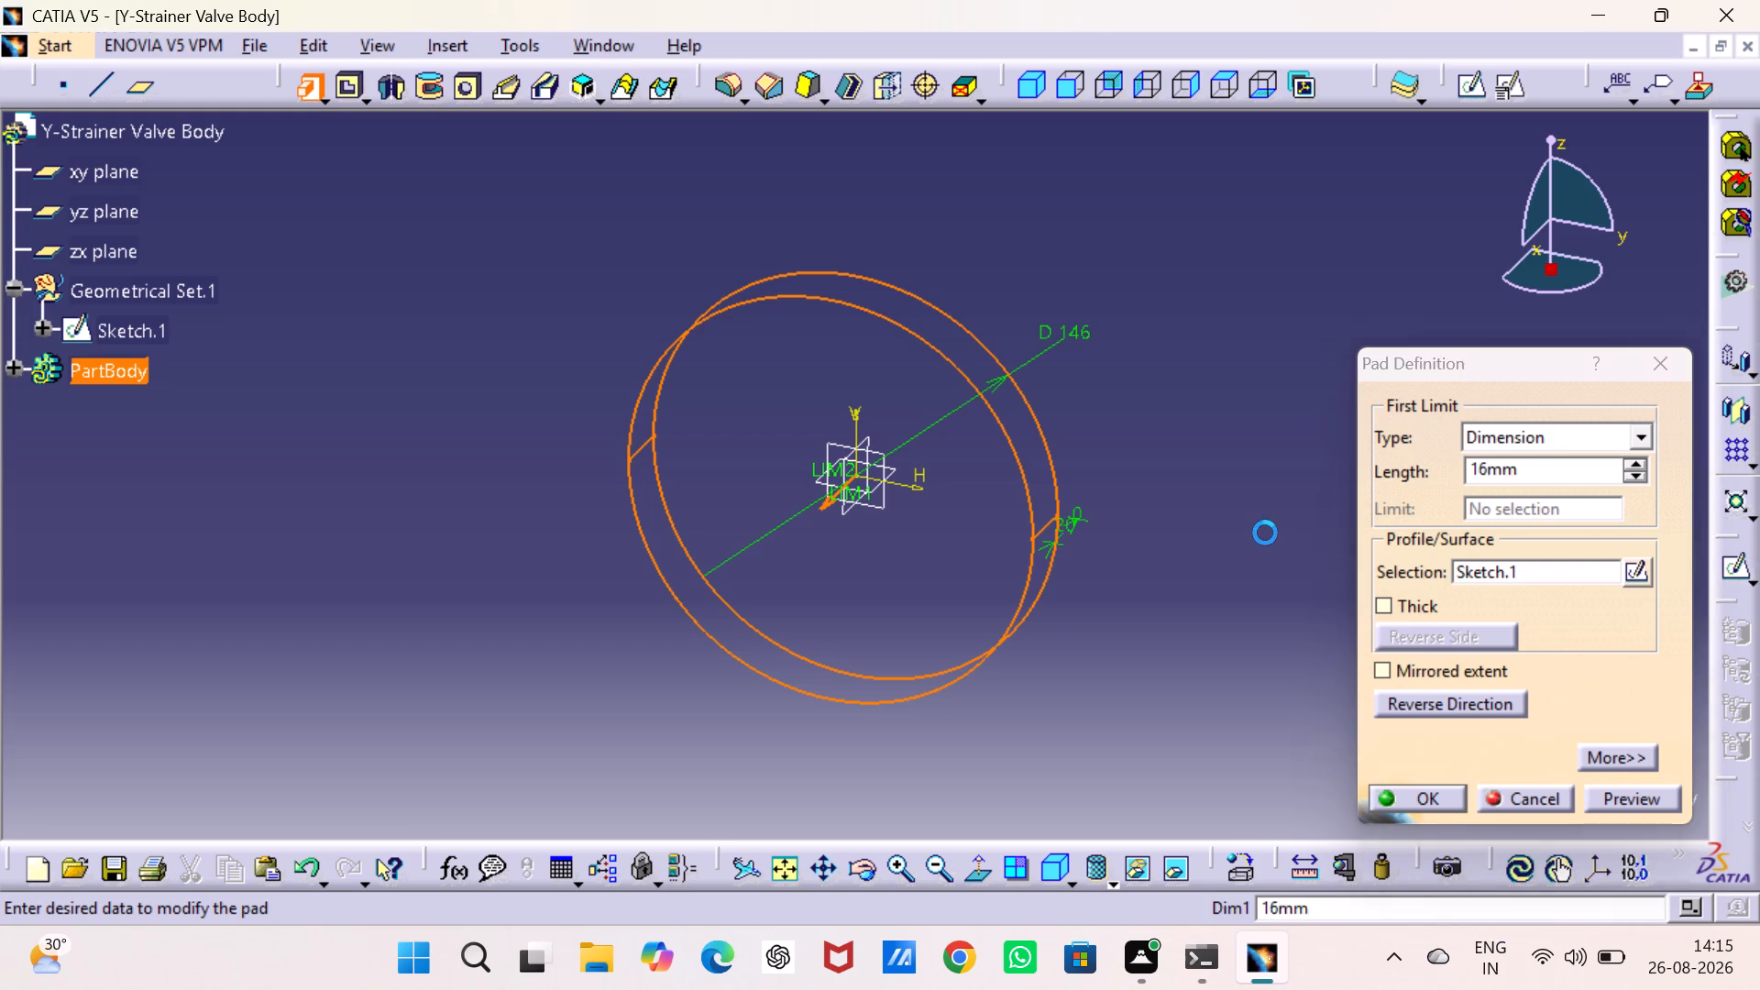
click(1245, 438)
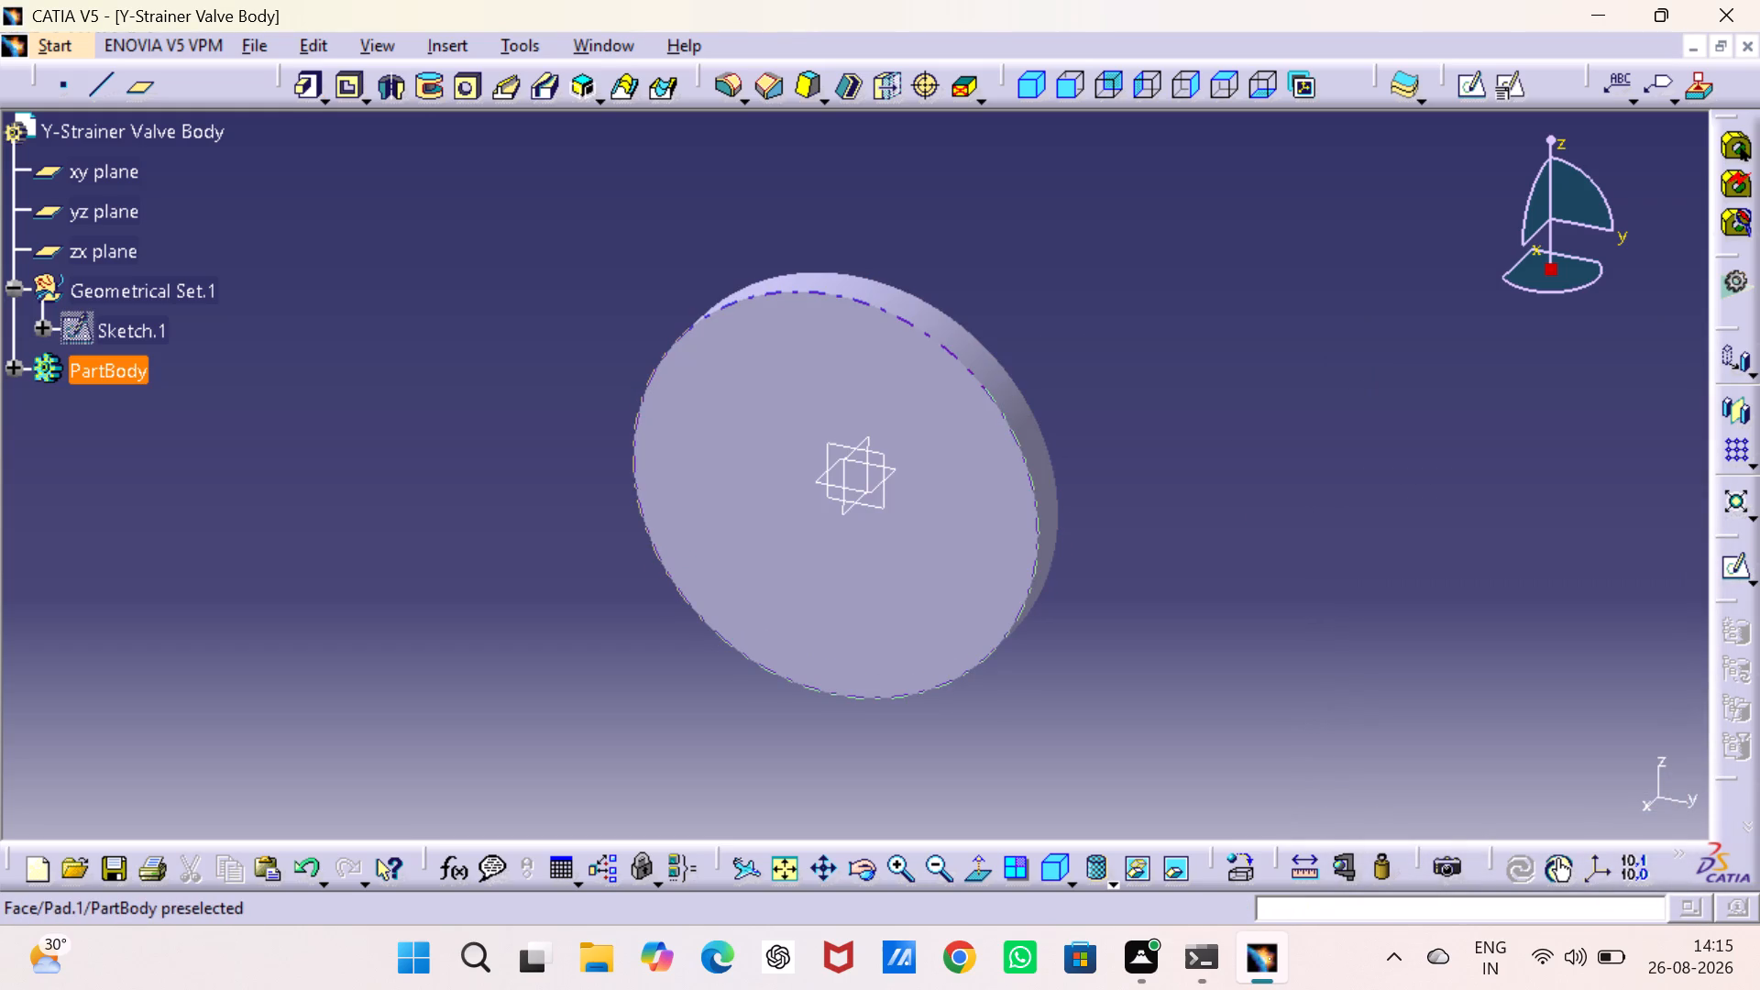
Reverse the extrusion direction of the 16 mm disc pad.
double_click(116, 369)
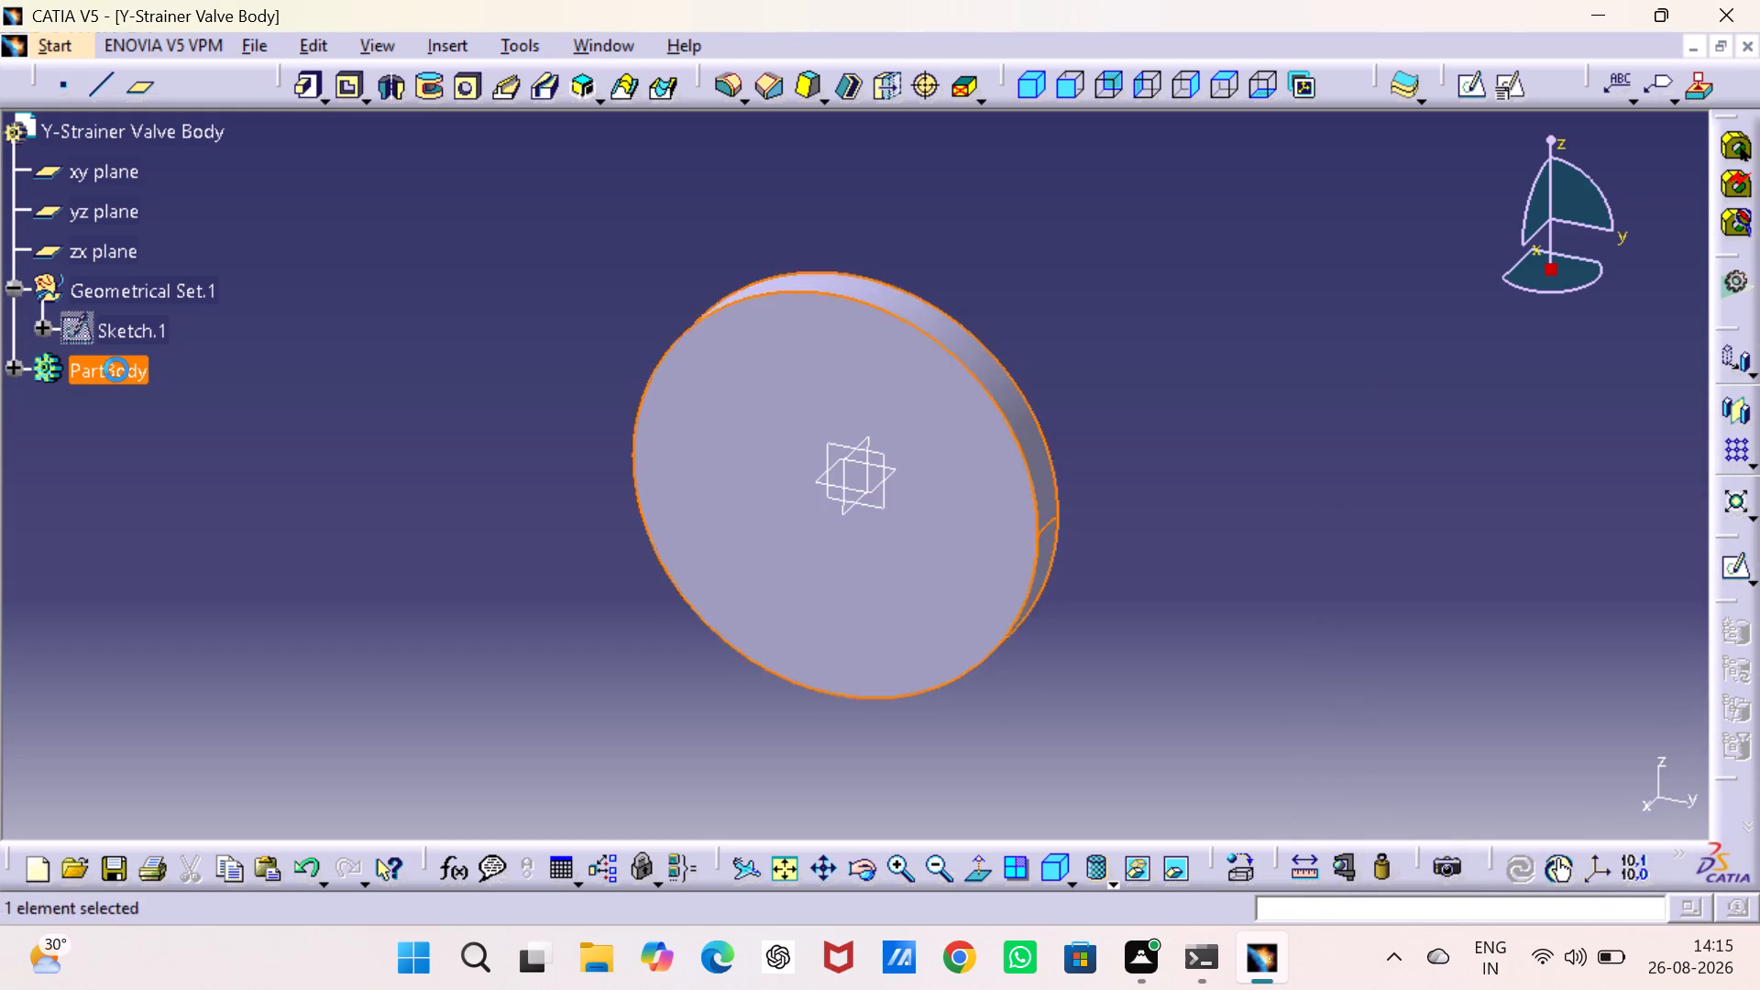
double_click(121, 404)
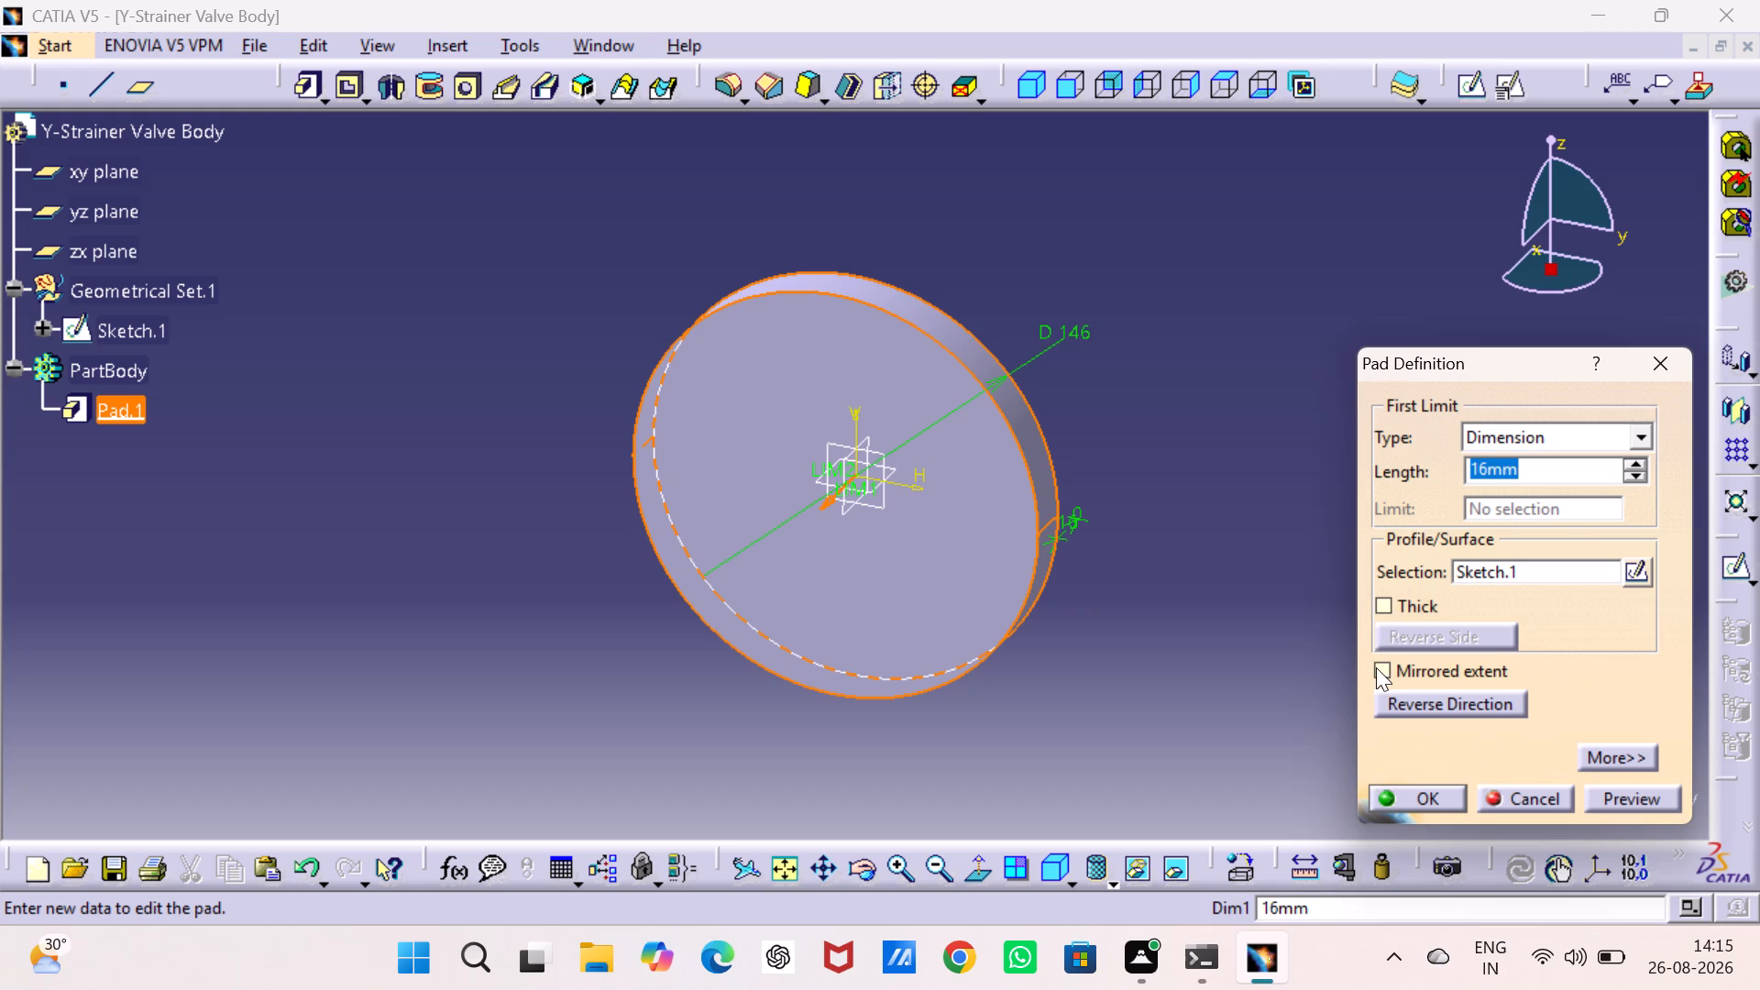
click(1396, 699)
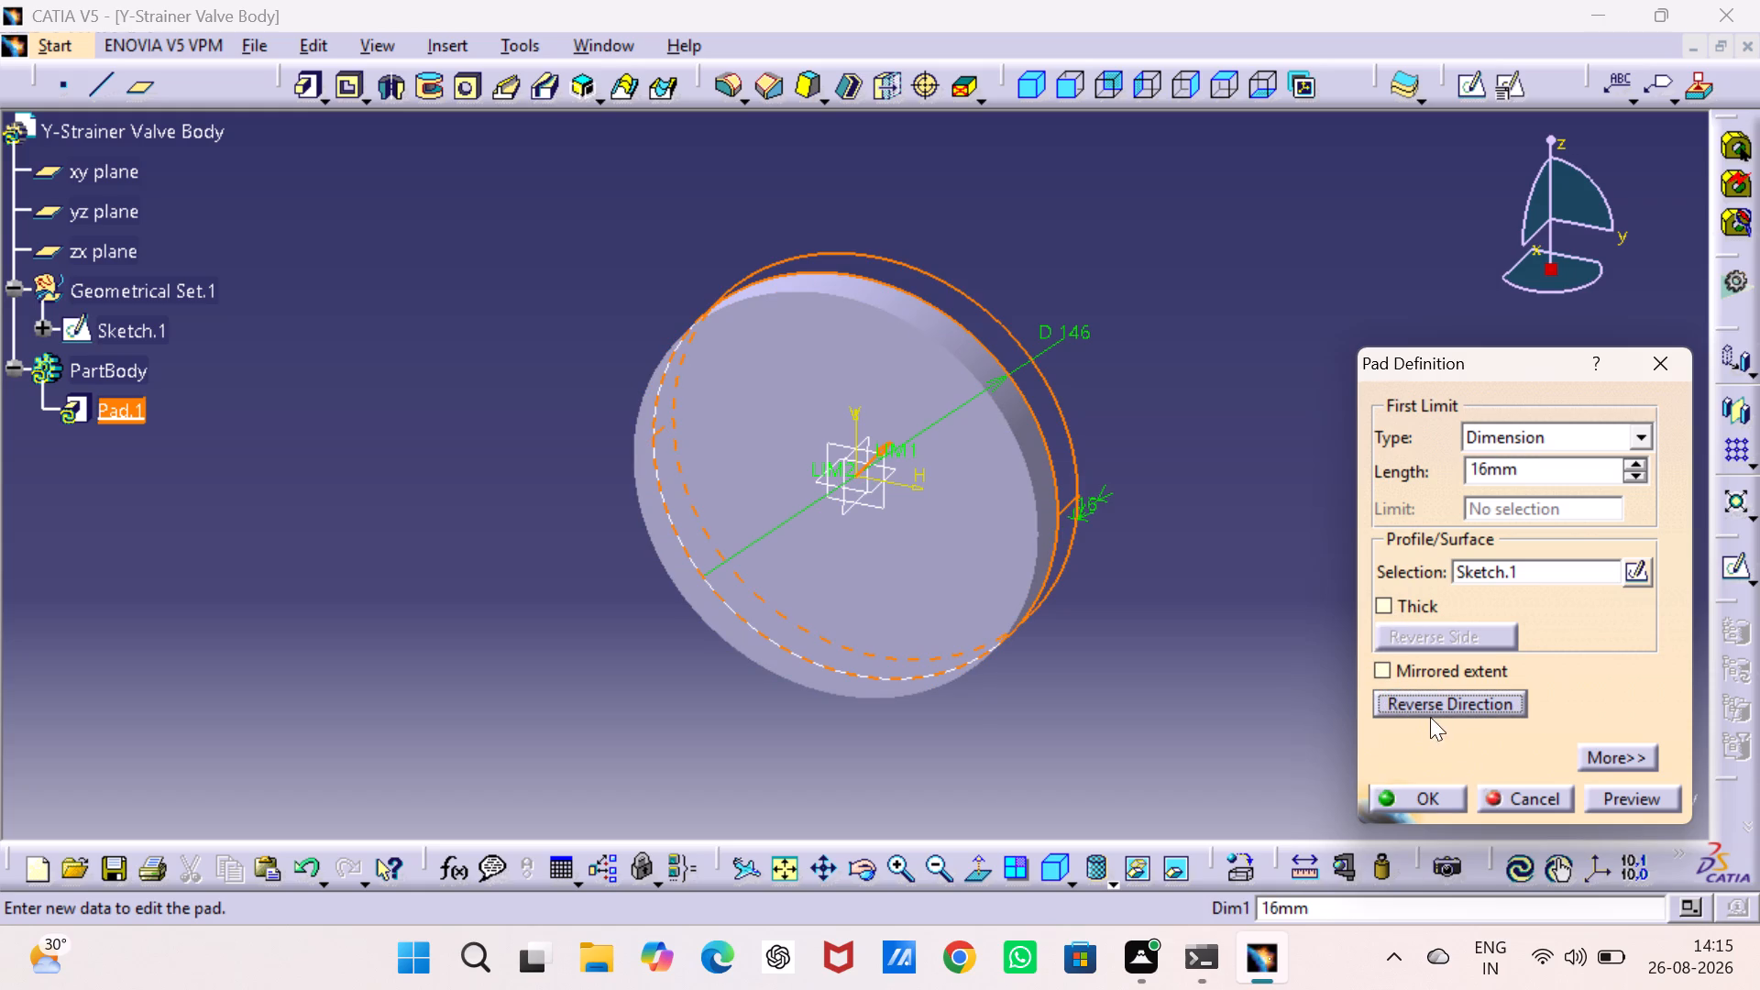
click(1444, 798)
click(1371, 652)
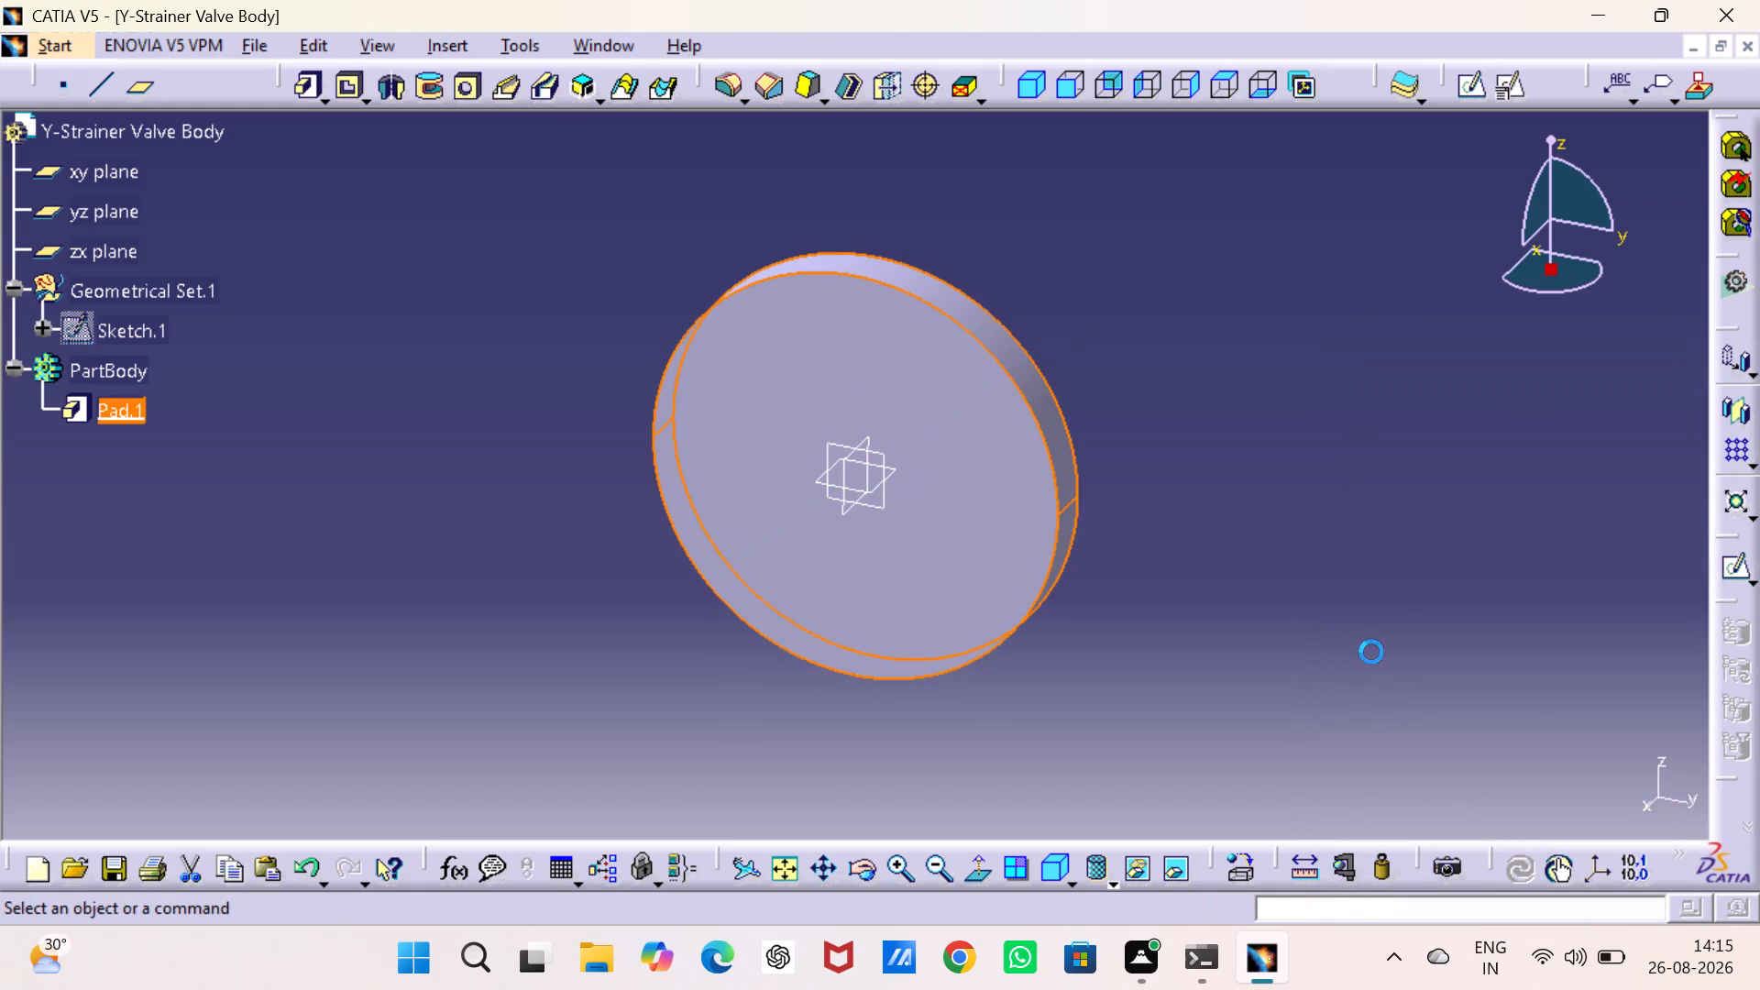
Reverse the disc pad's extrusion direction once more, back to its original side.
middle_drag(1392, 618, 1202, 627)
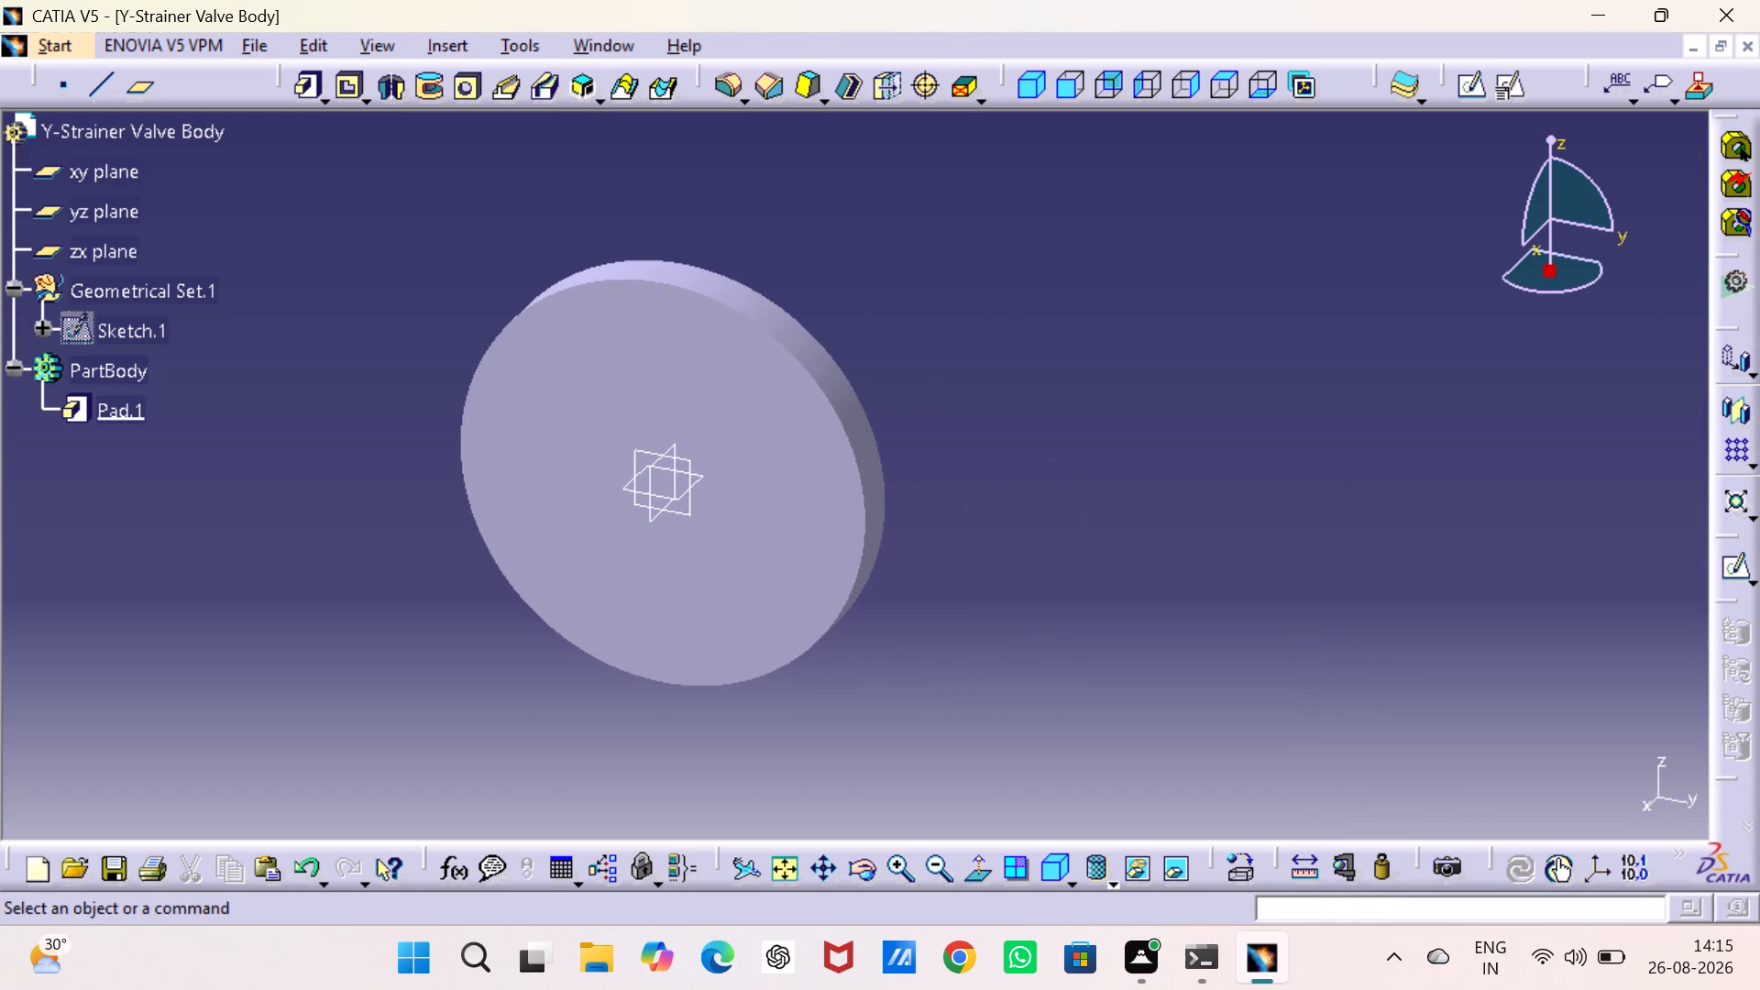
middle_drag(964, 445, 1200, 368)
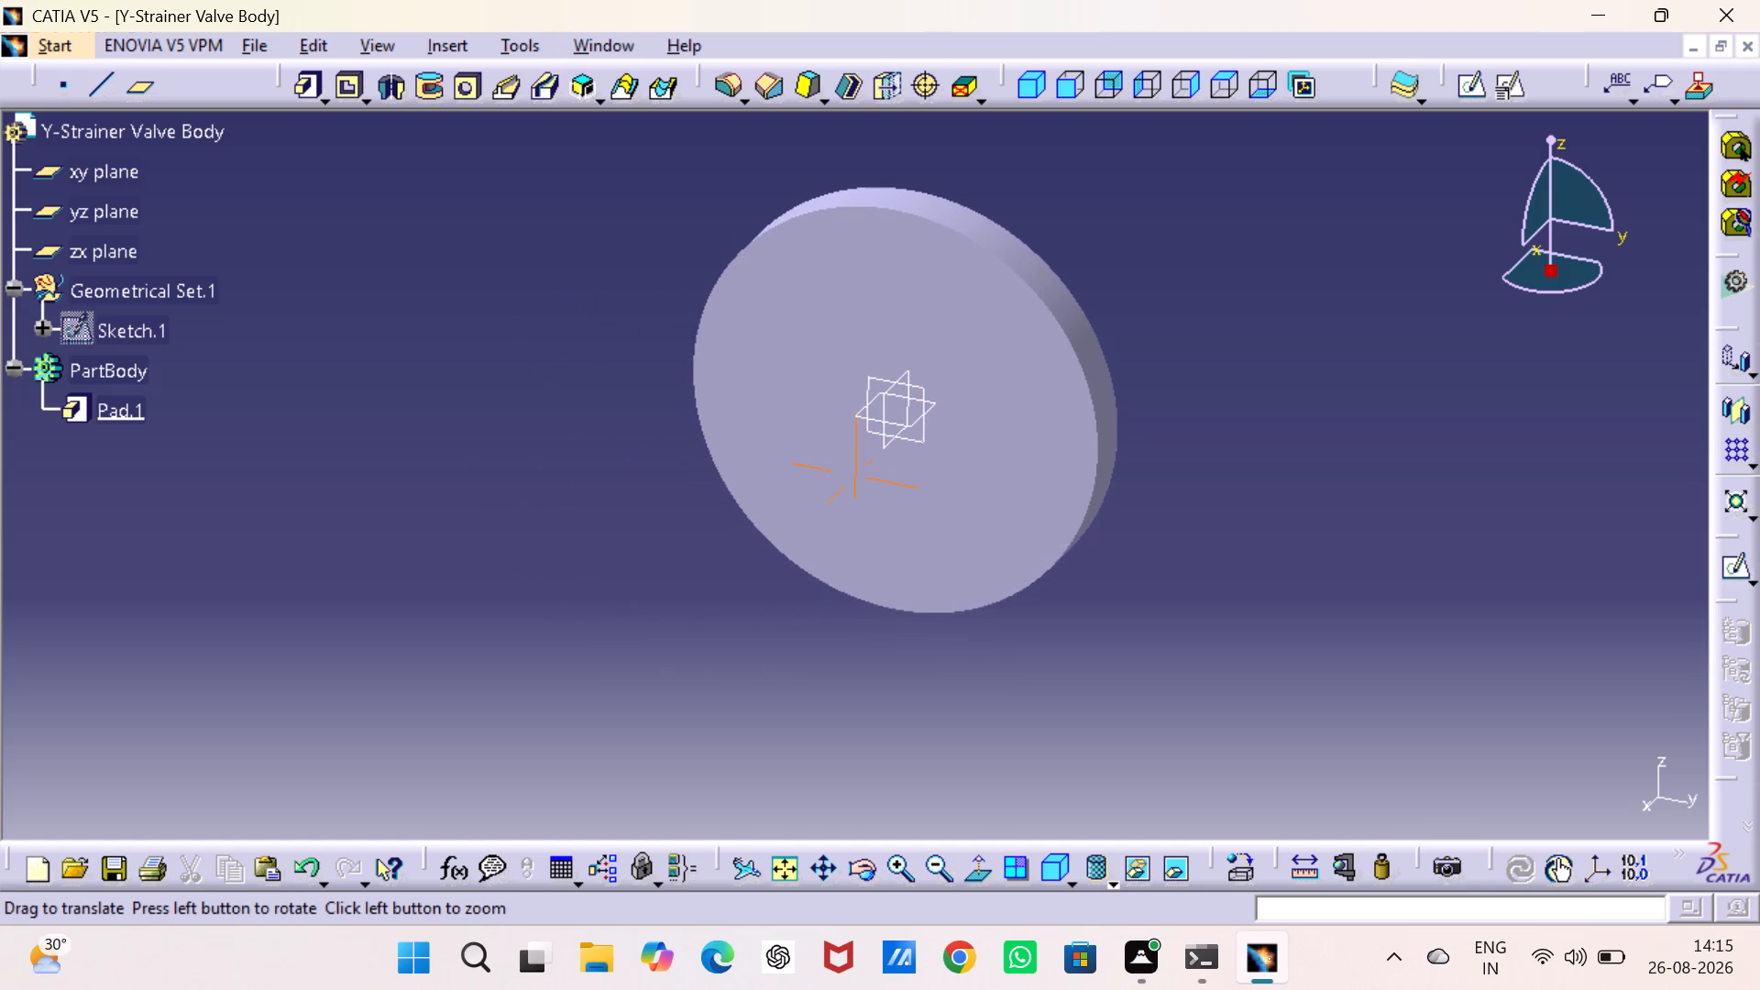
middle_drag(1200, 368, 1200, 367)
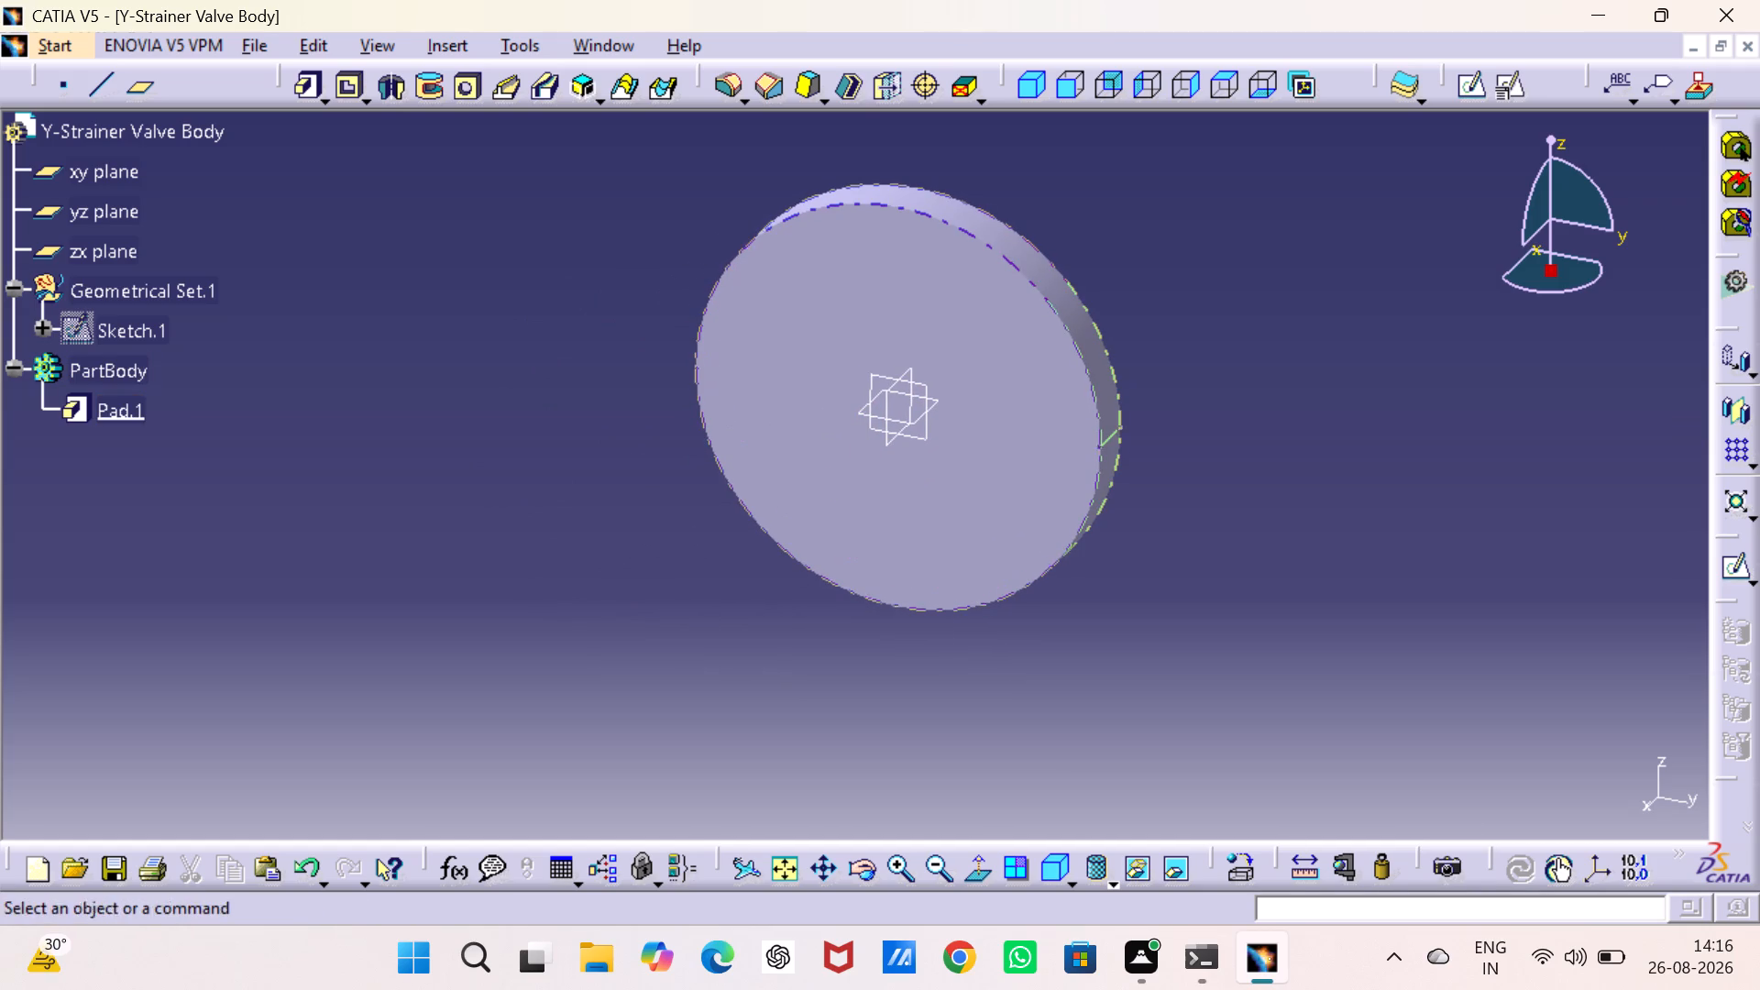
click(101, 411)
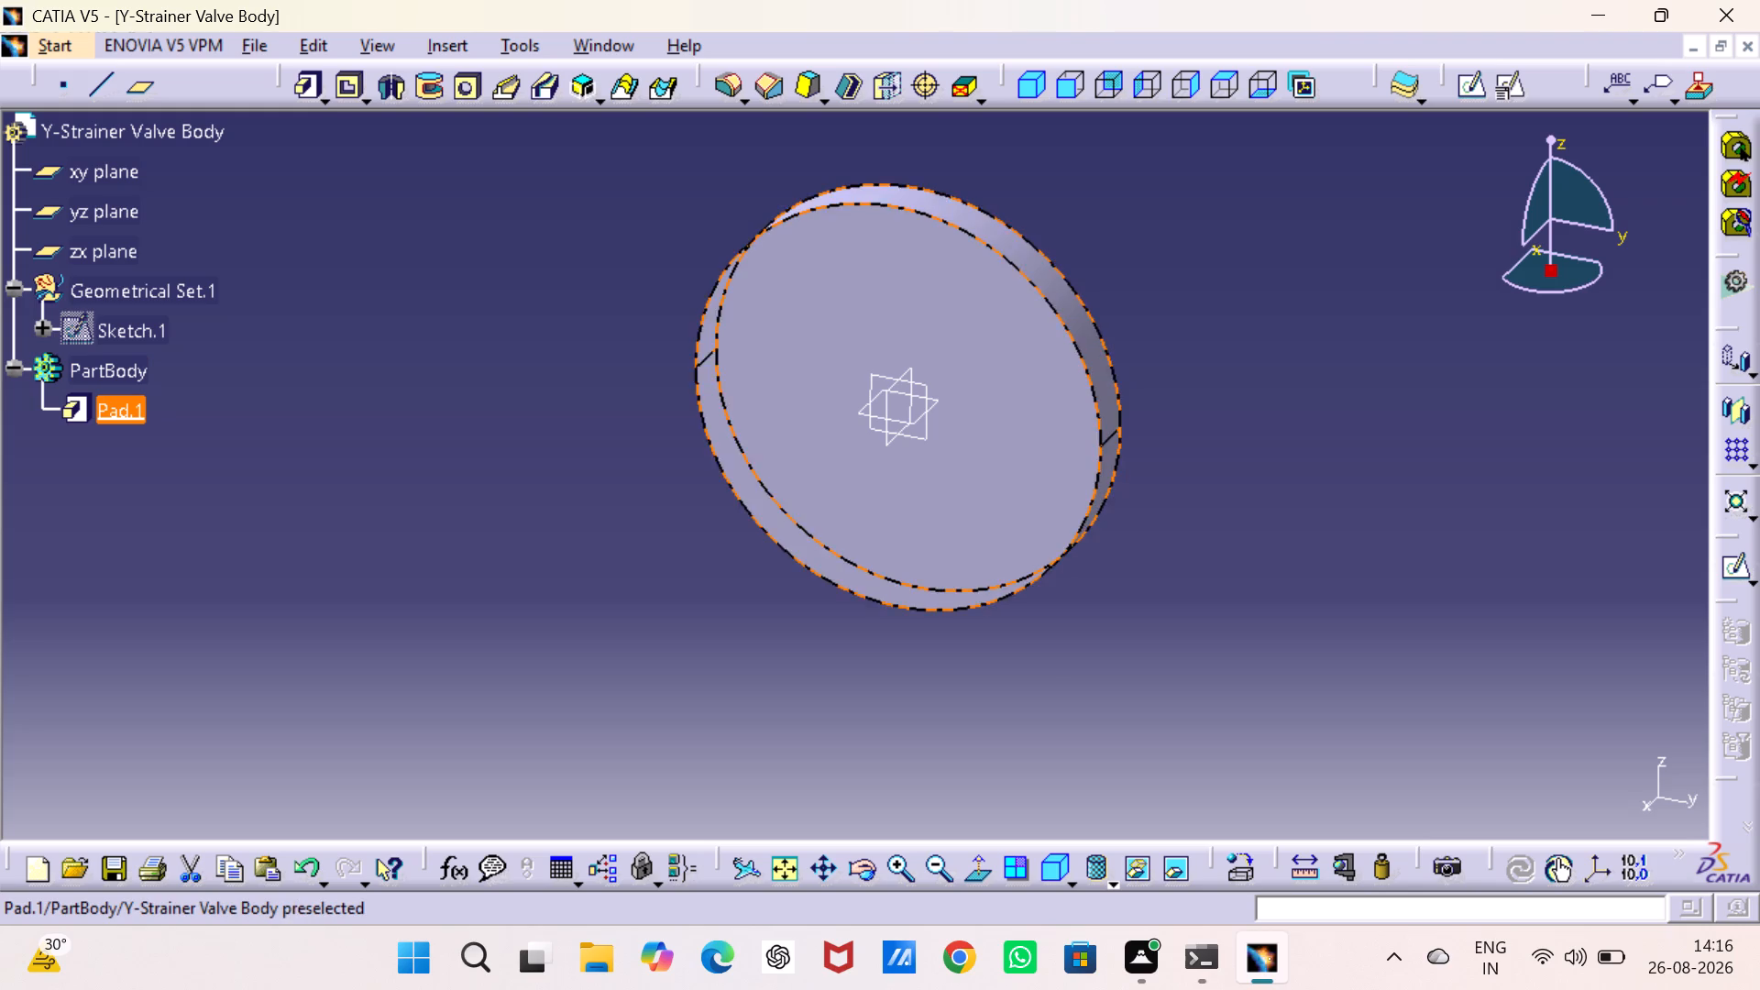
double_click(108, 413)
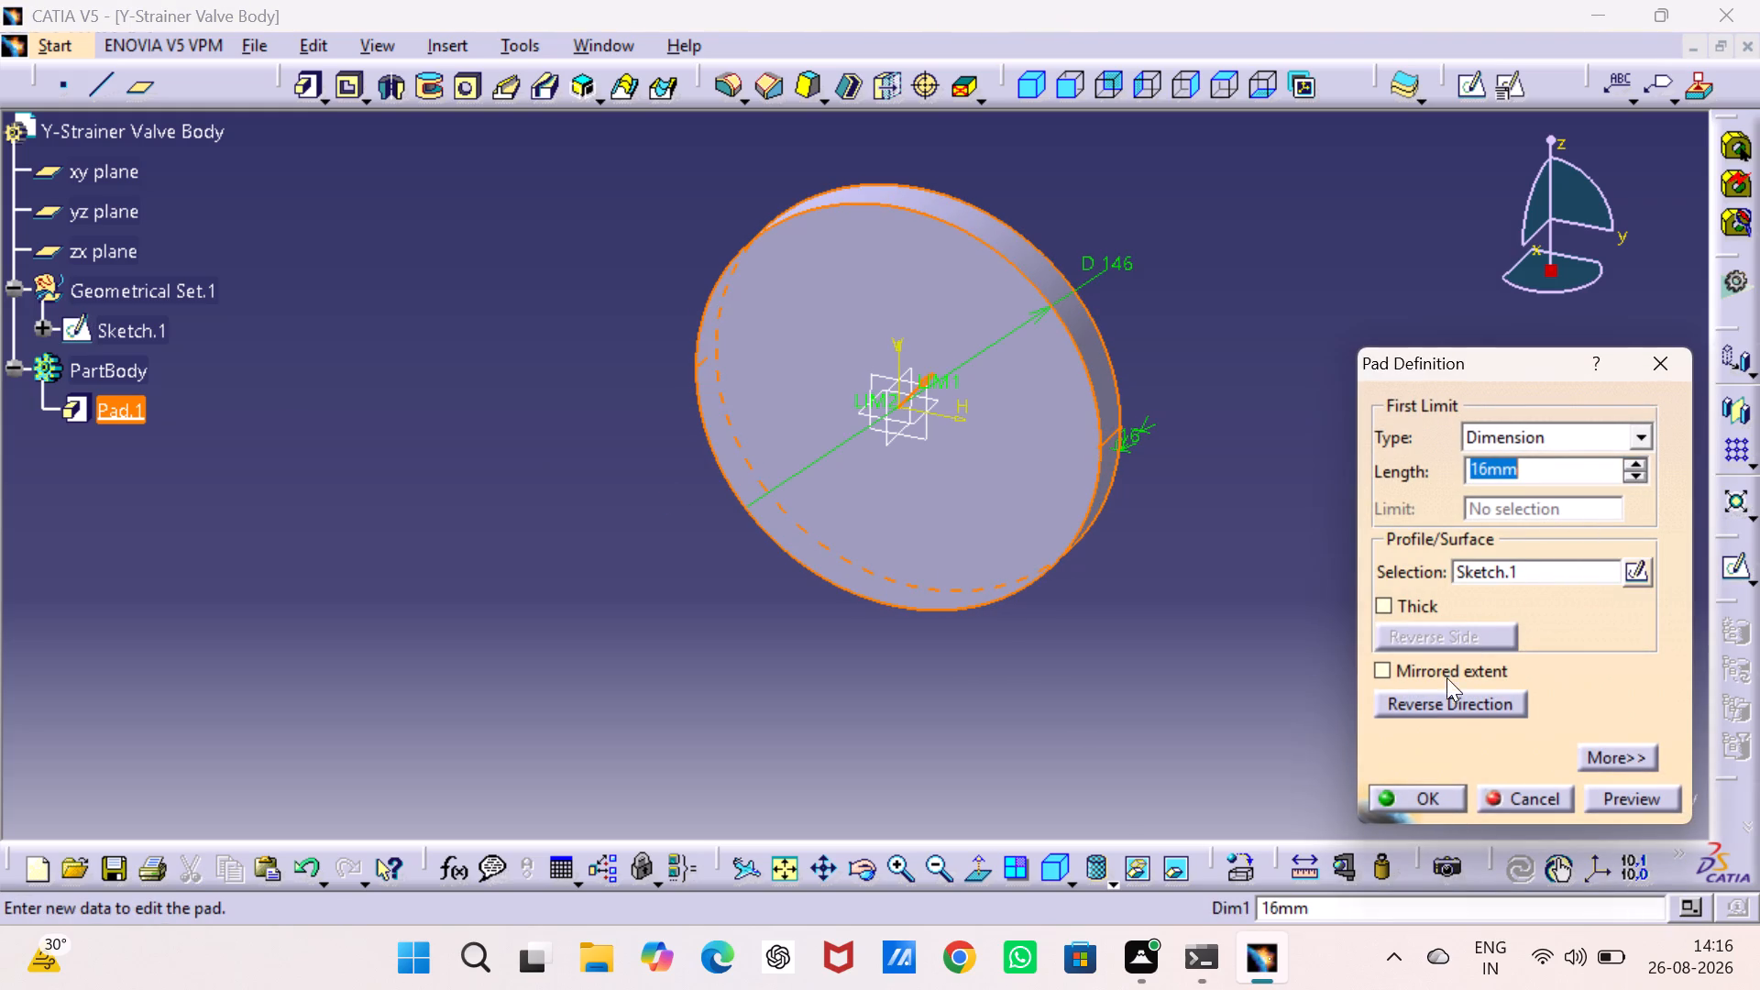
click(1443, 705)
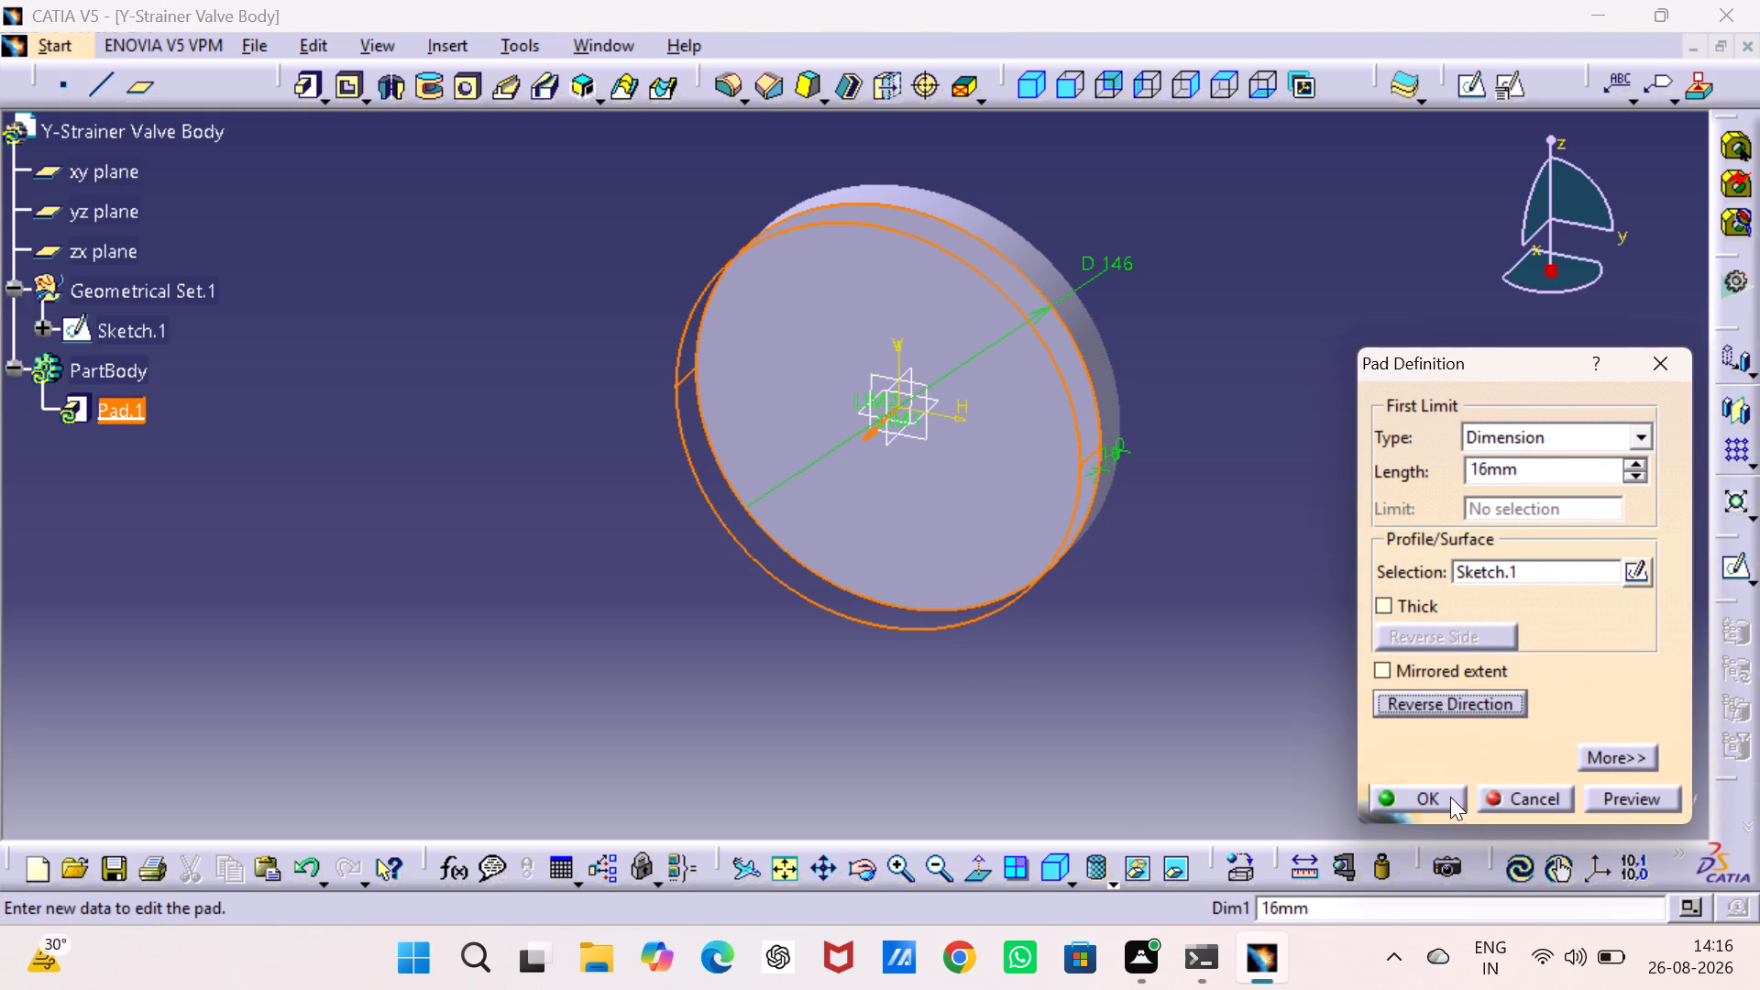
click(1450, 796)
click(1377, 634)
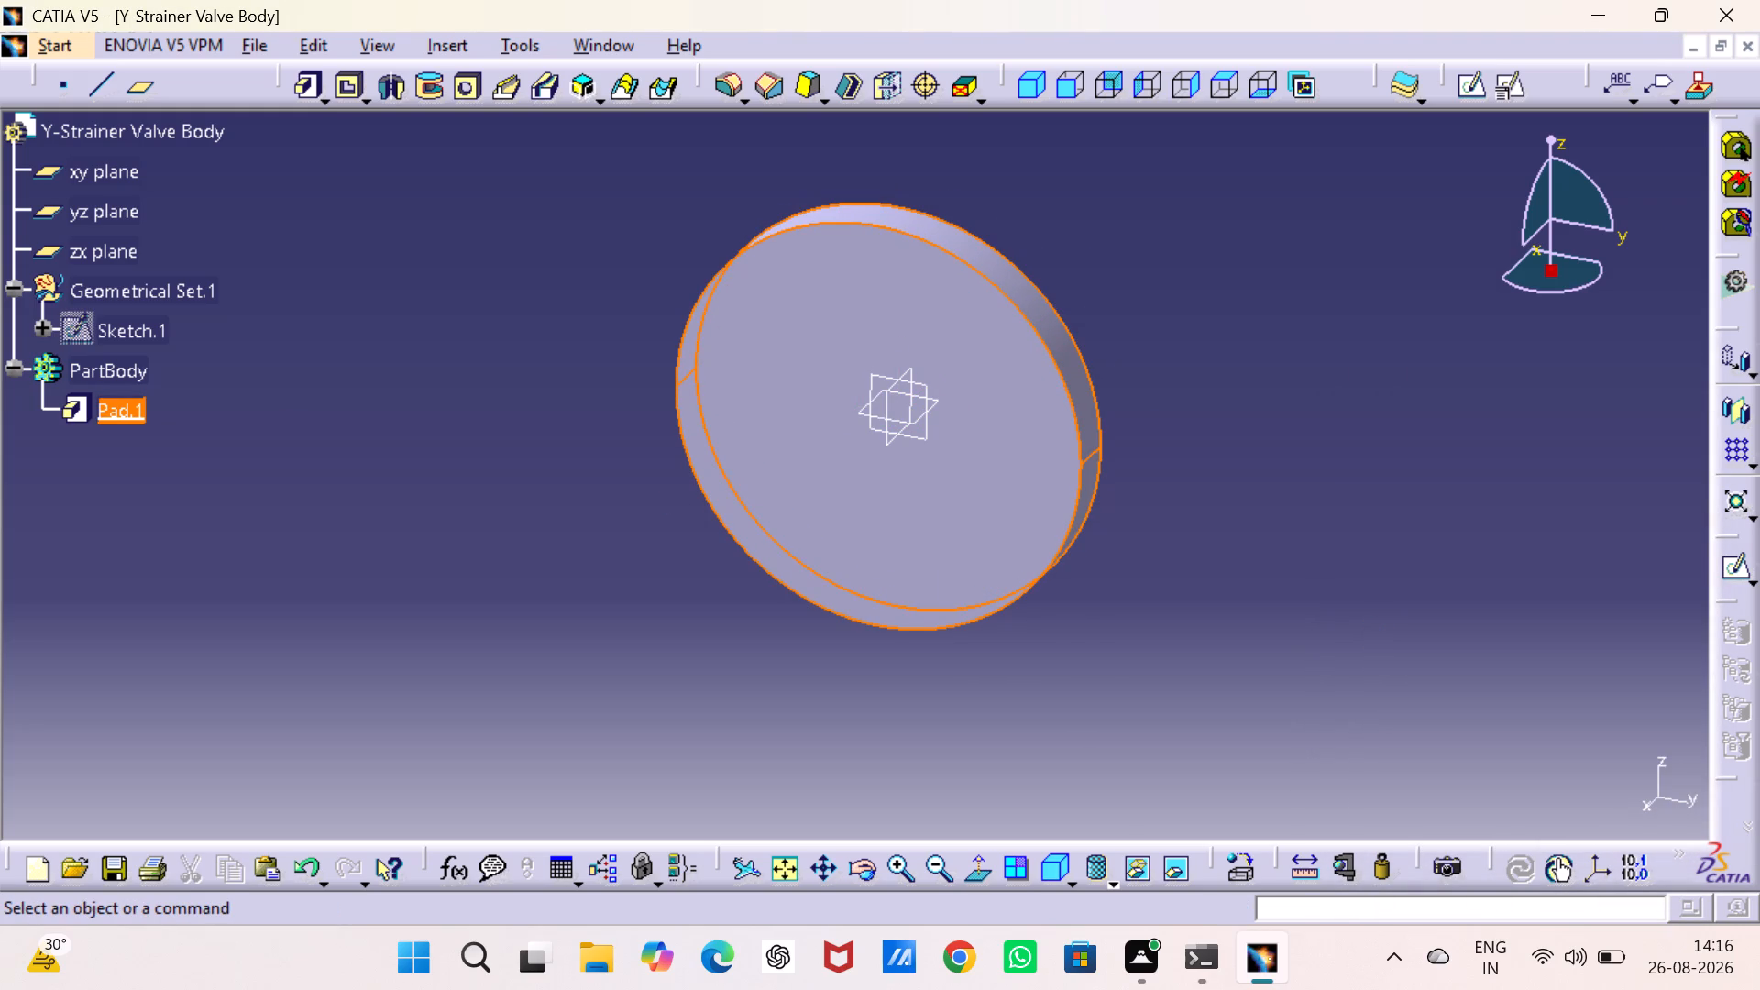
Set the model's display style to Shading with Edges.
click(1107, 874)
click(1138, 707)
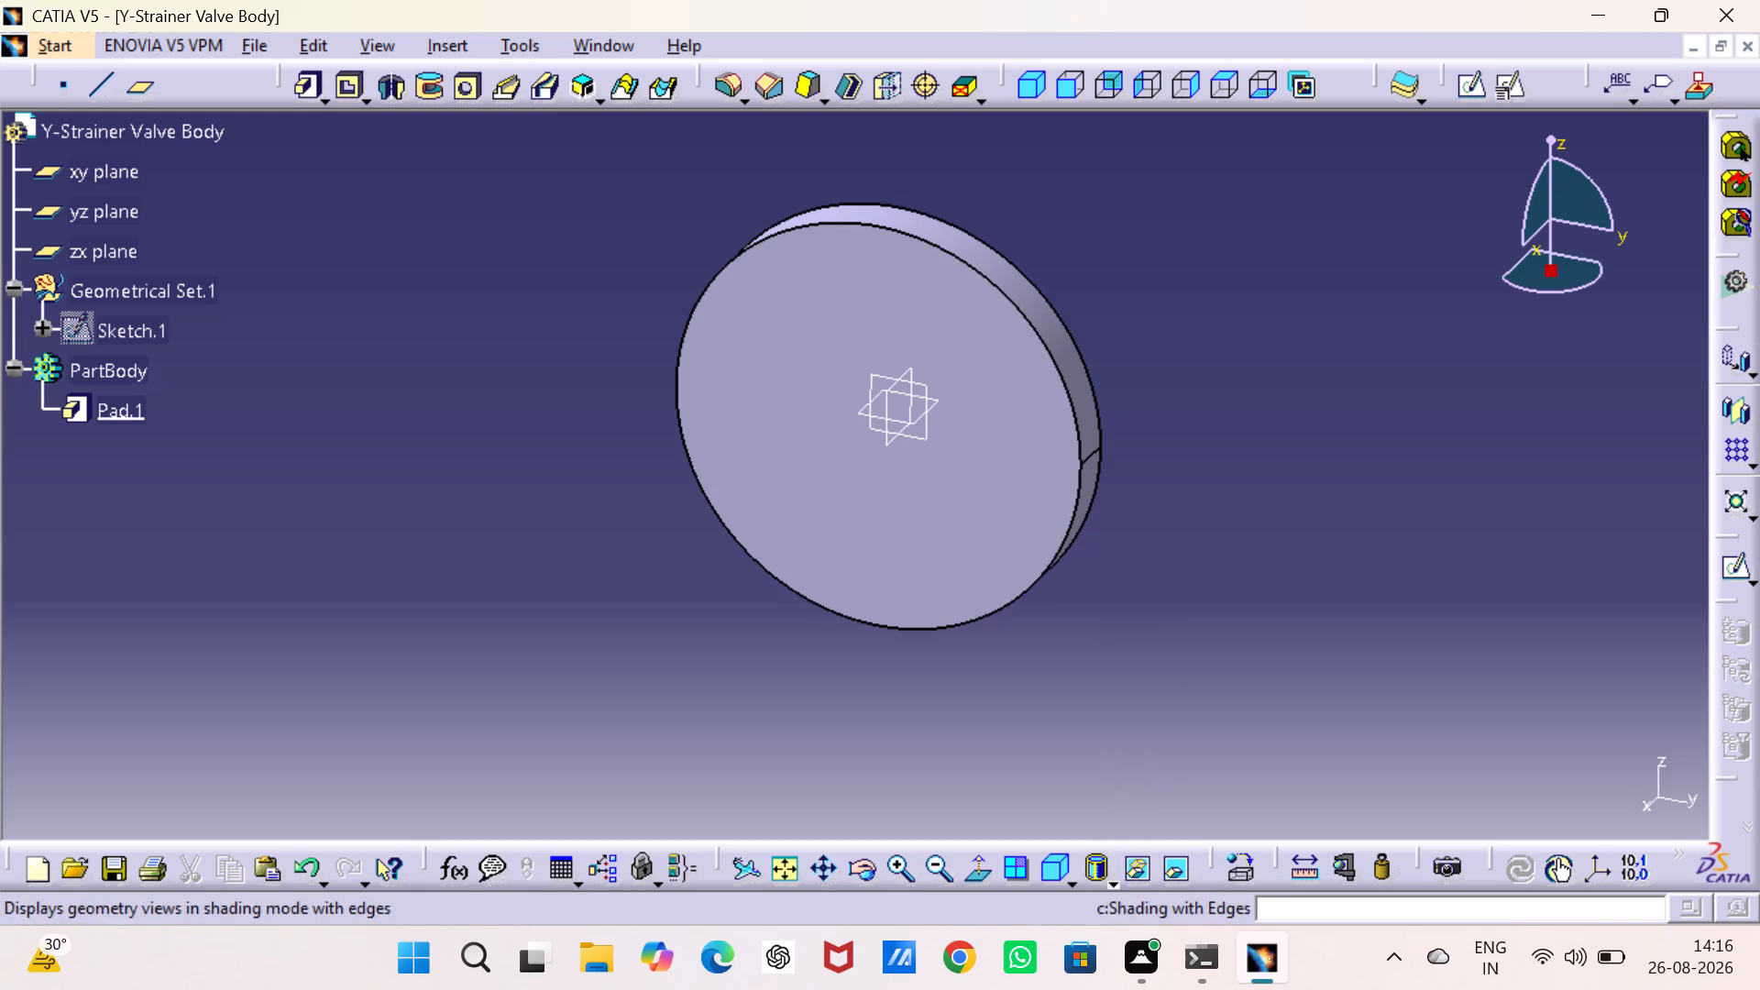
click(1358, 520)
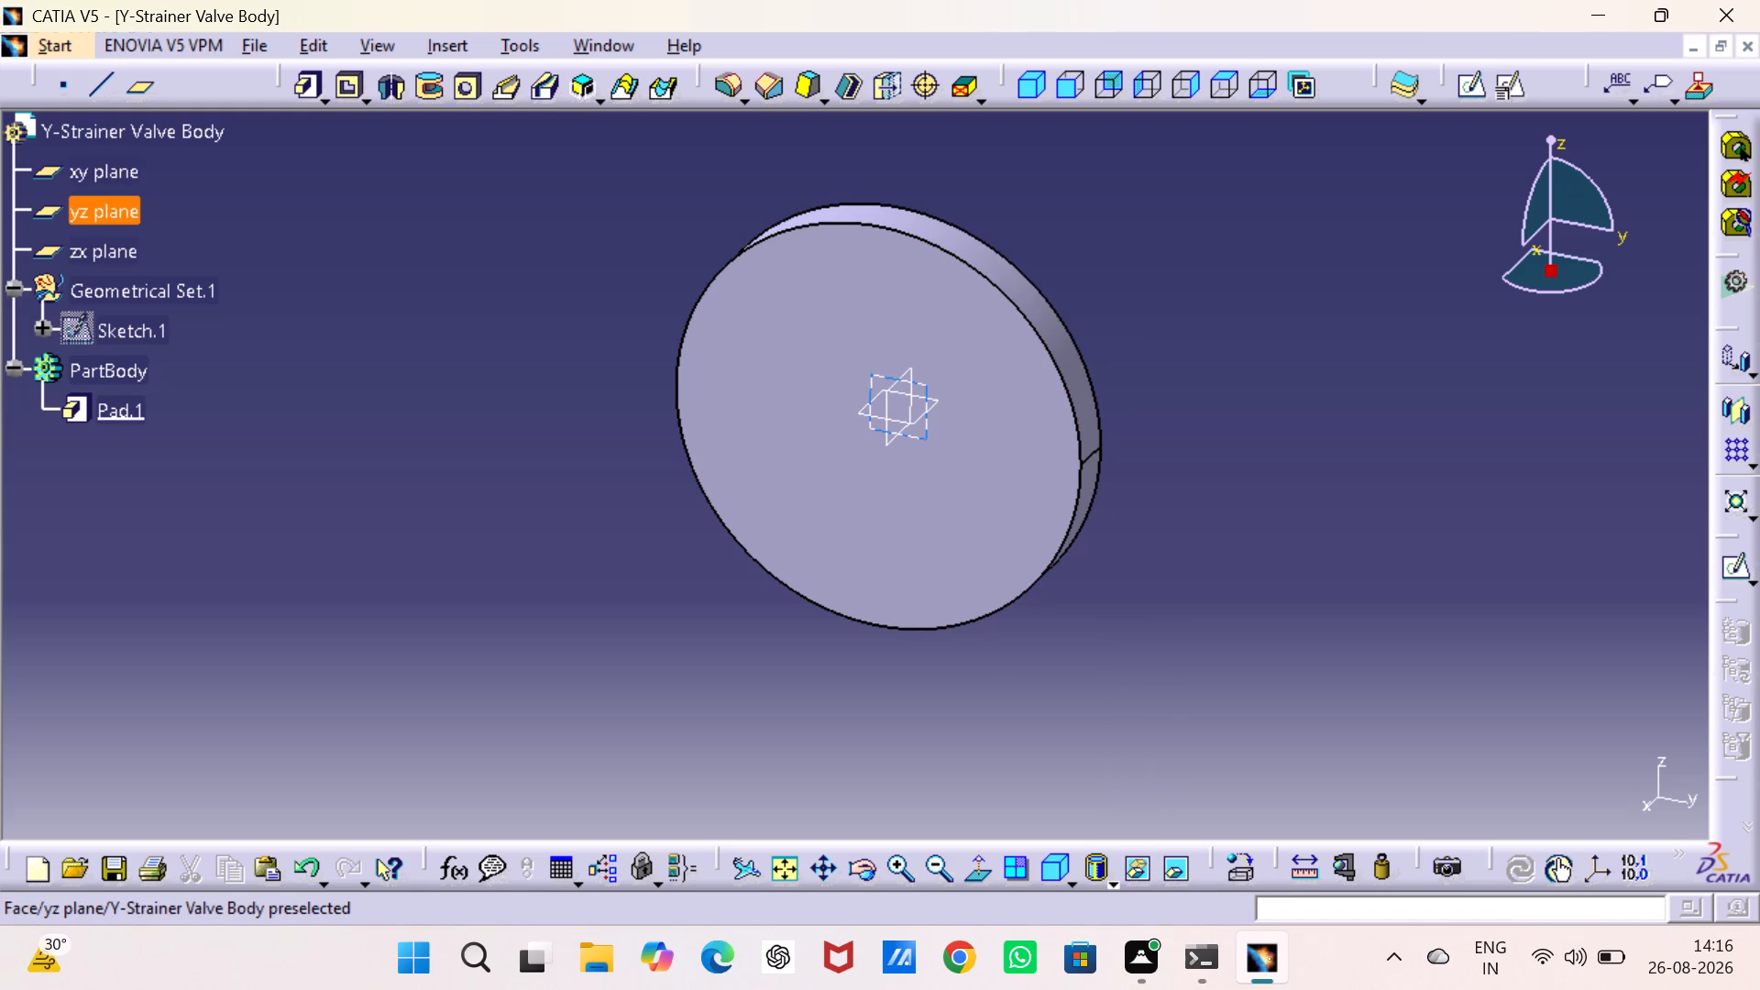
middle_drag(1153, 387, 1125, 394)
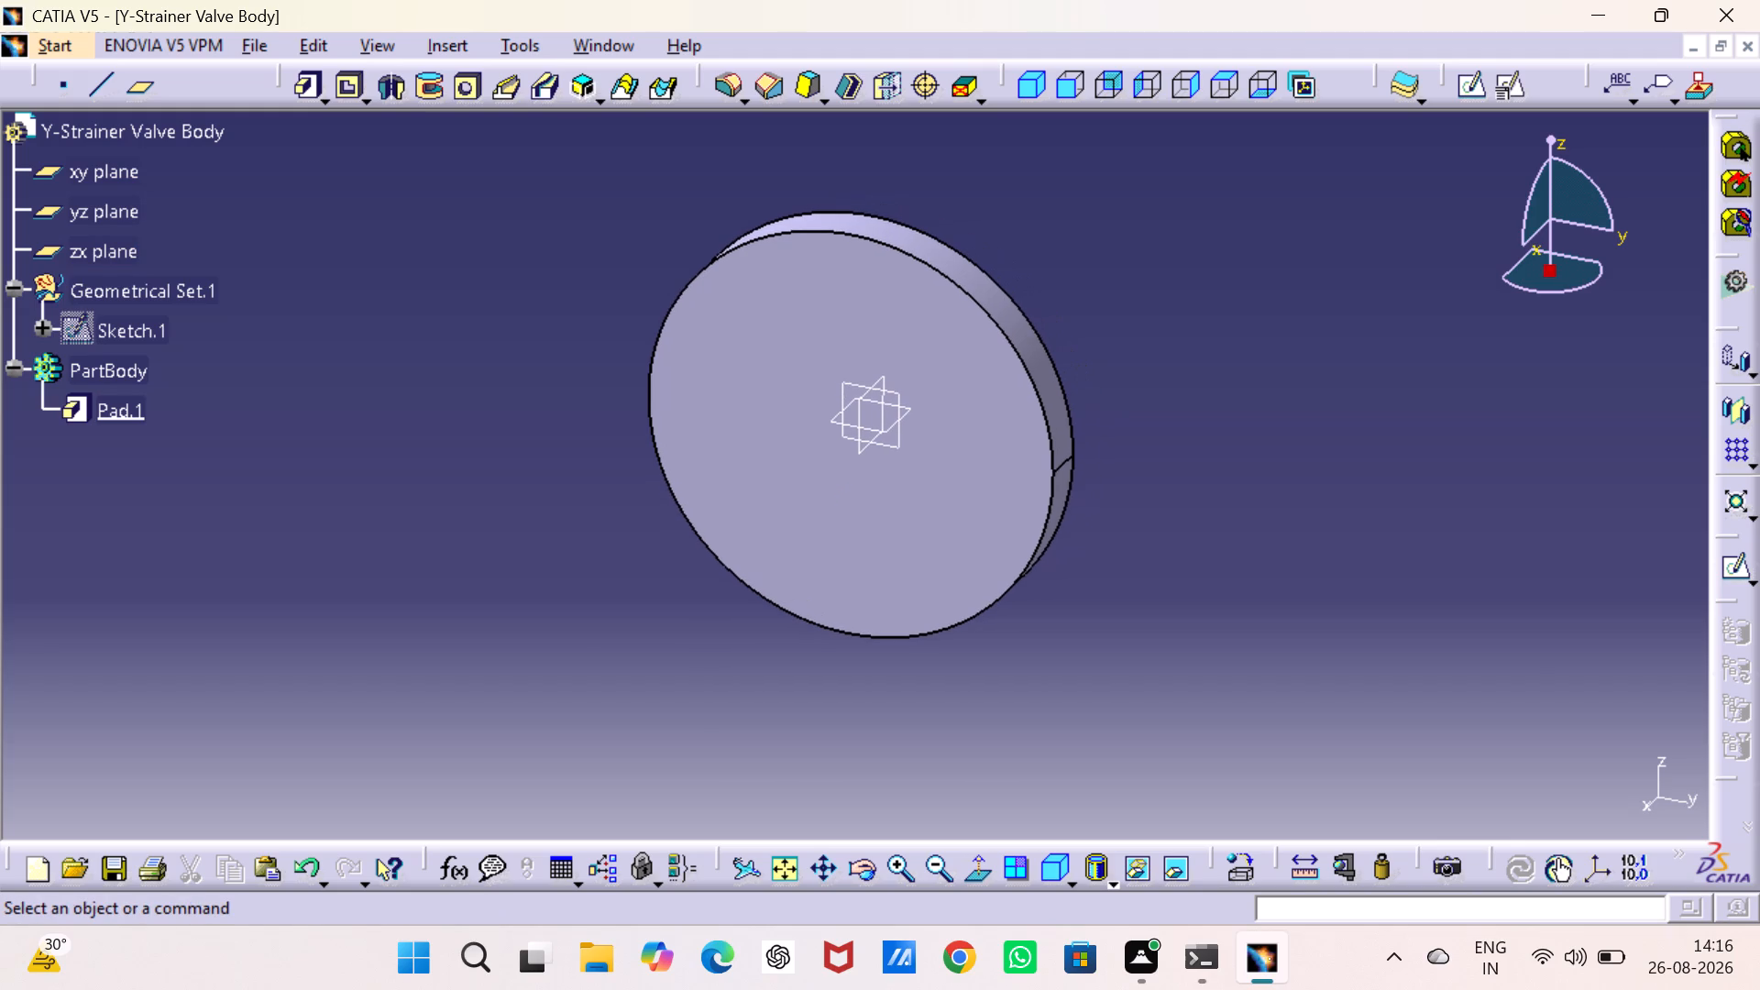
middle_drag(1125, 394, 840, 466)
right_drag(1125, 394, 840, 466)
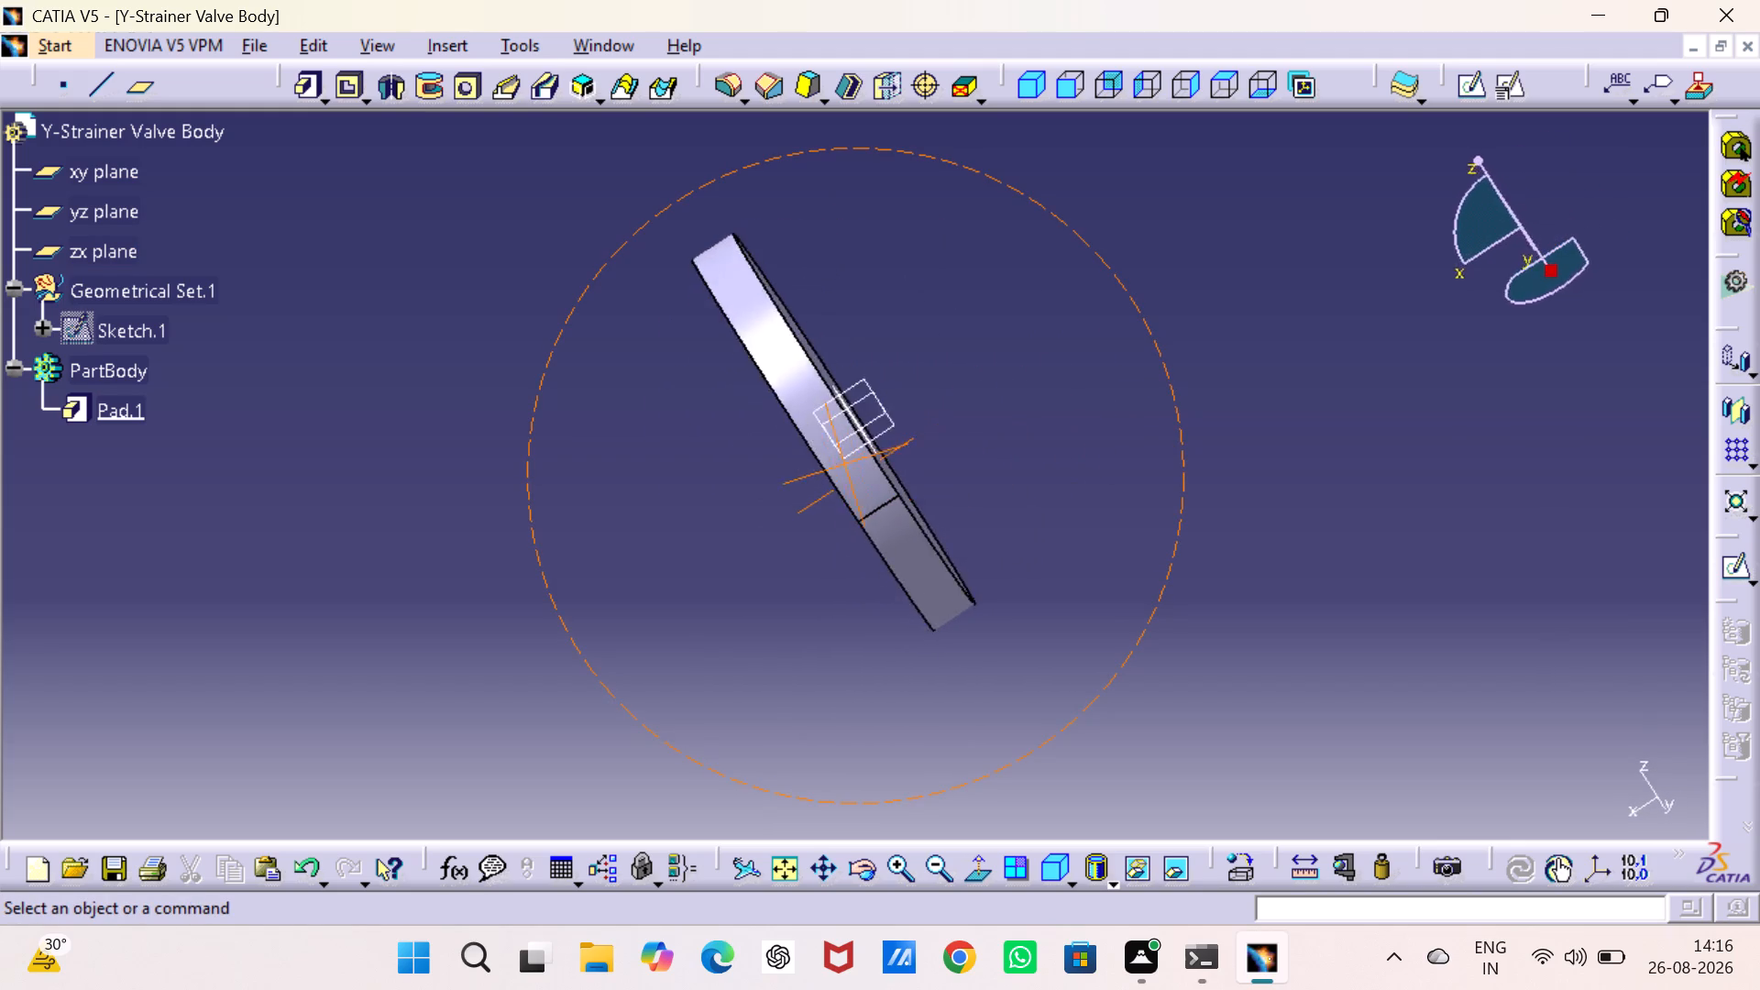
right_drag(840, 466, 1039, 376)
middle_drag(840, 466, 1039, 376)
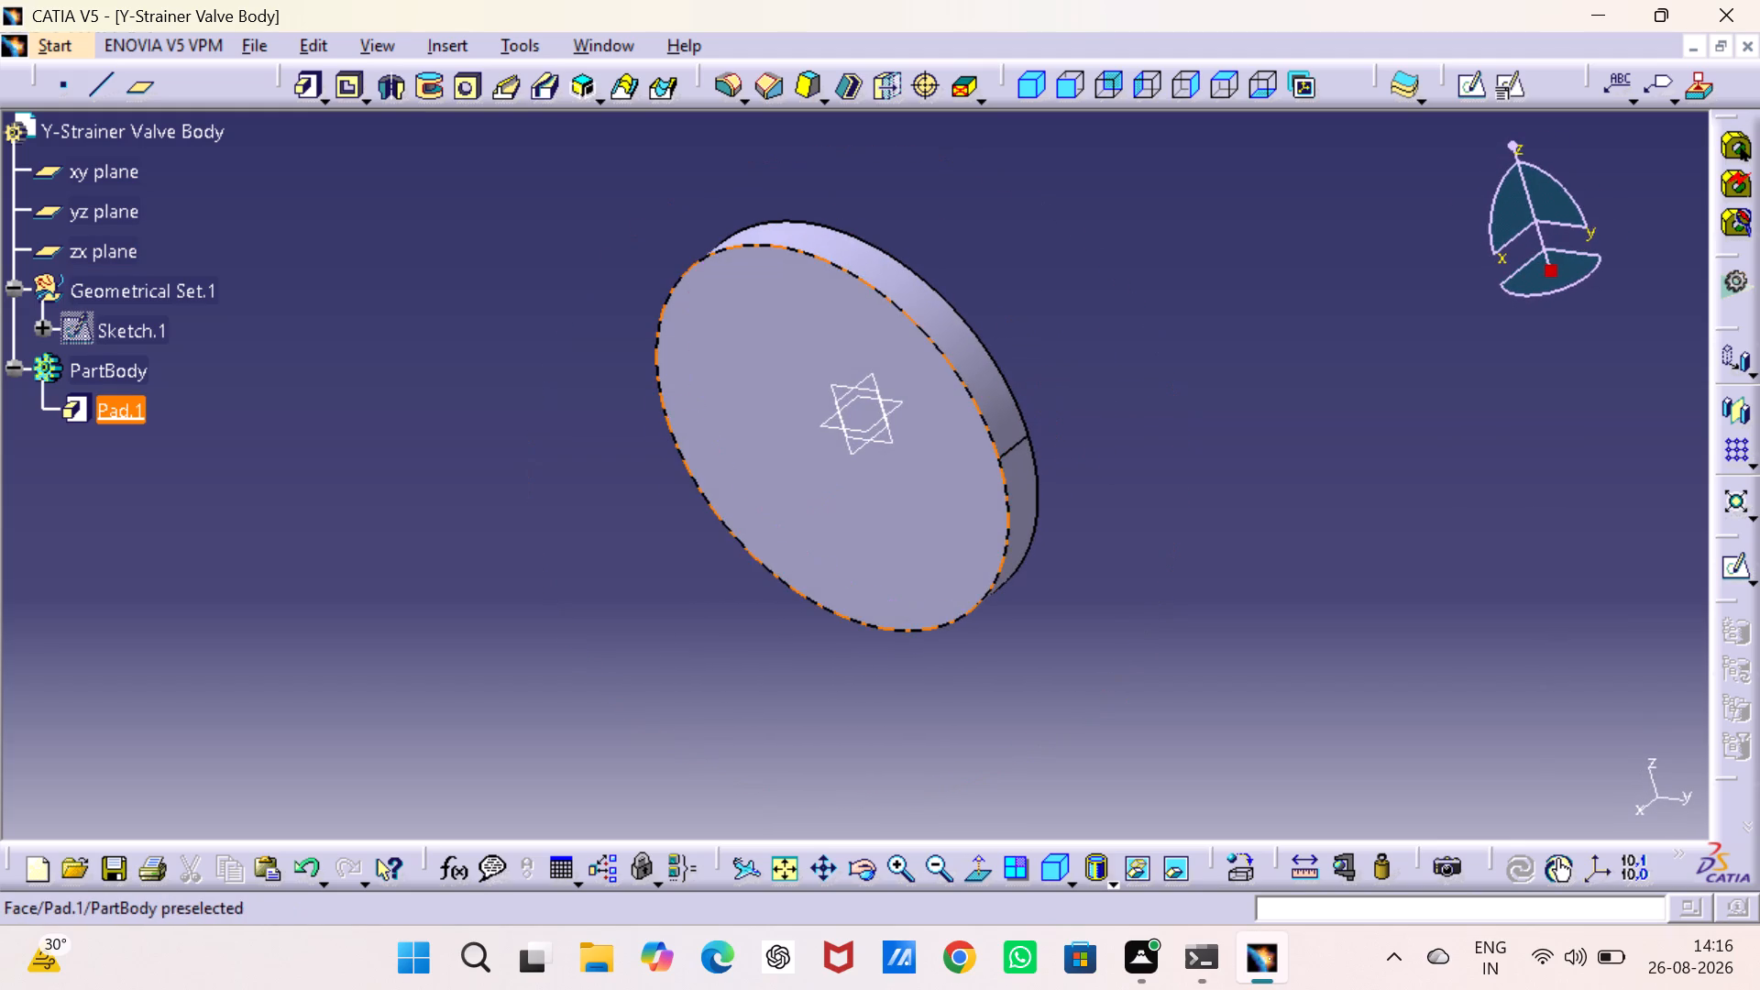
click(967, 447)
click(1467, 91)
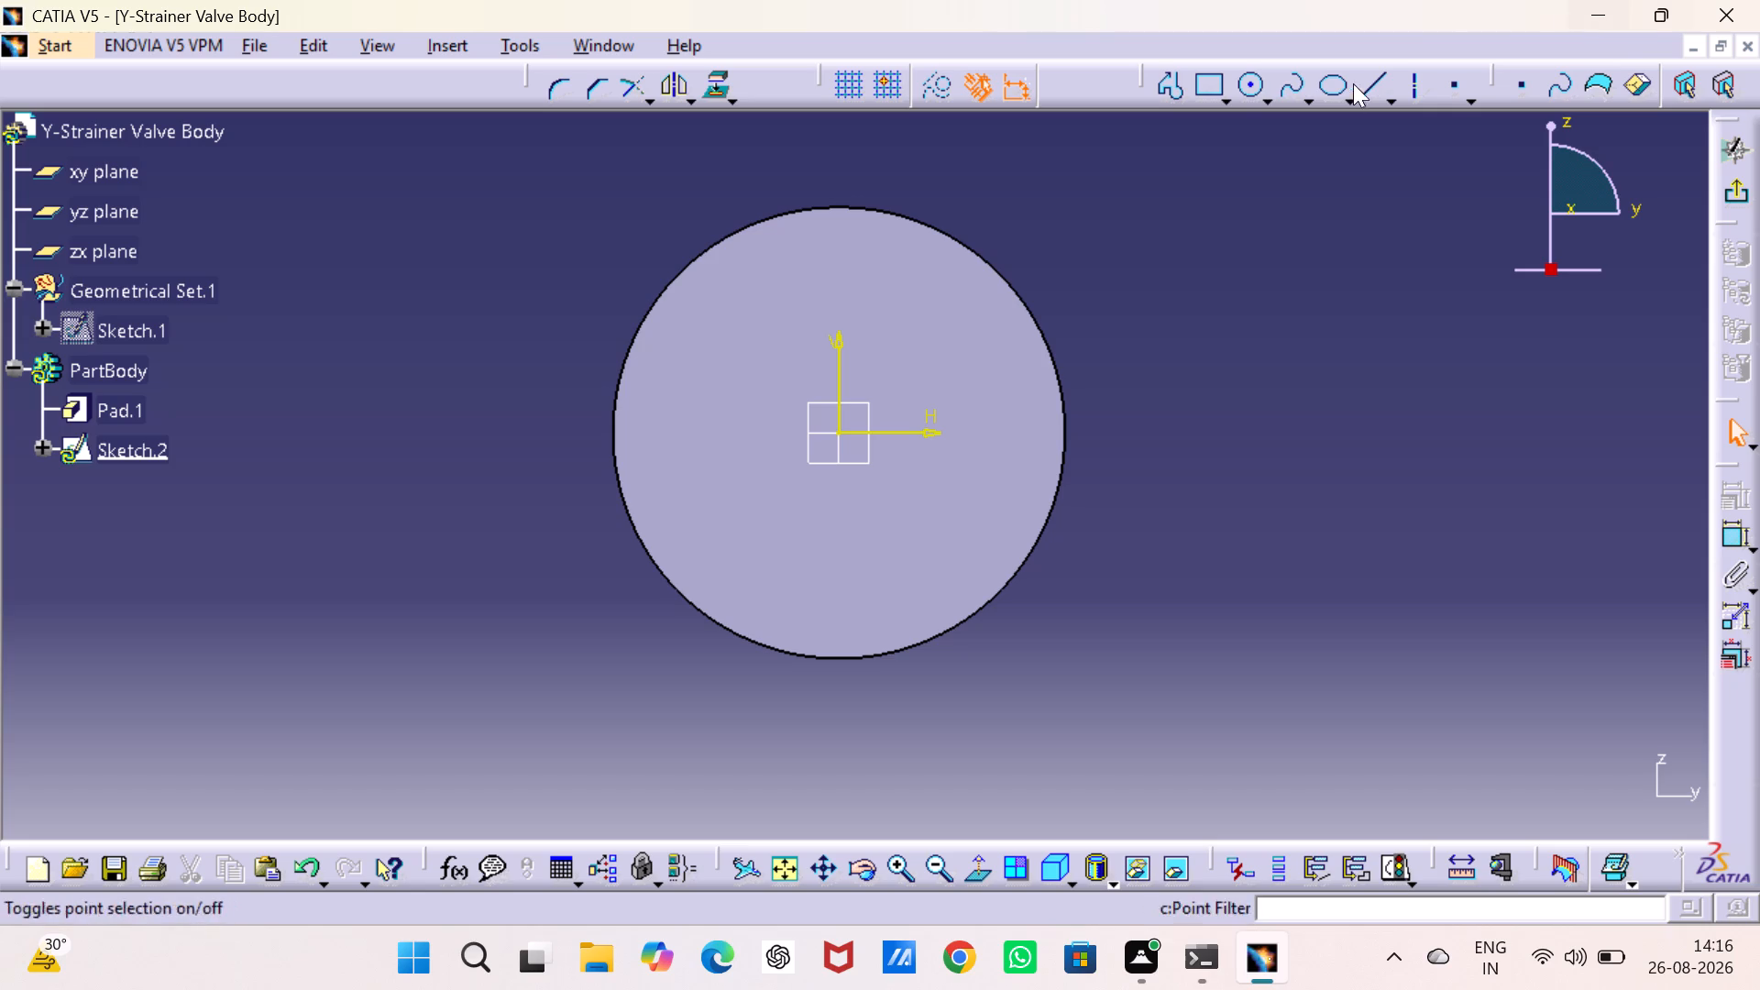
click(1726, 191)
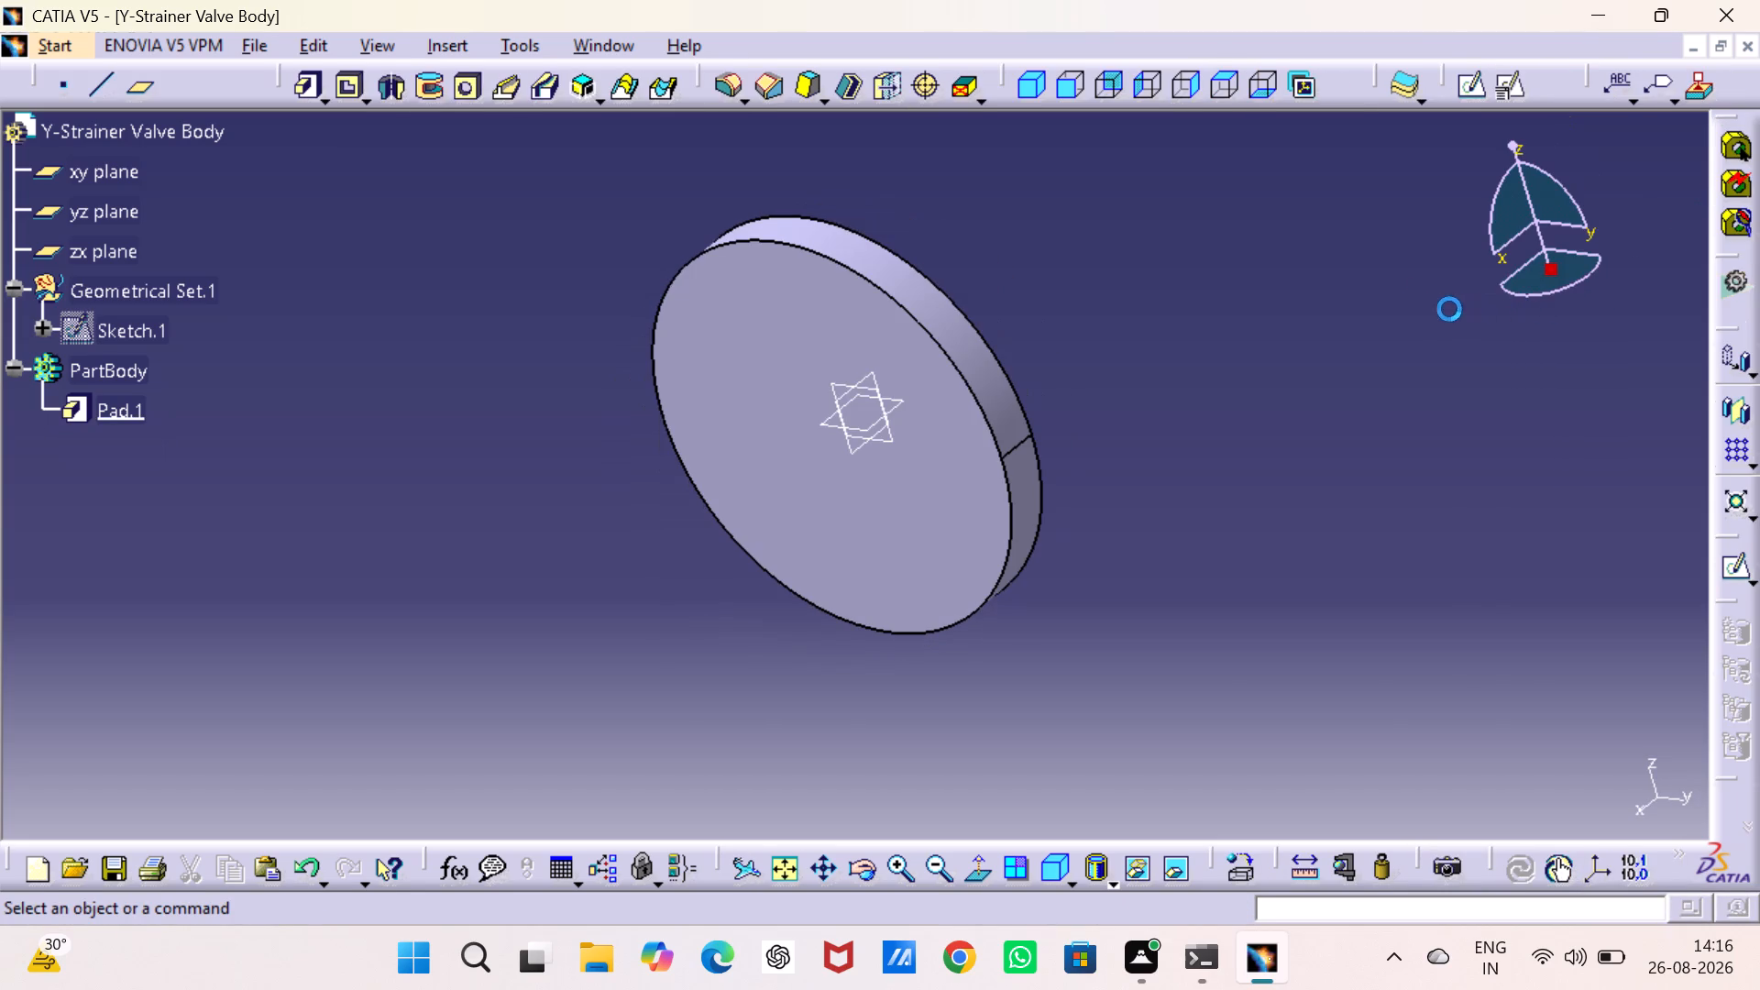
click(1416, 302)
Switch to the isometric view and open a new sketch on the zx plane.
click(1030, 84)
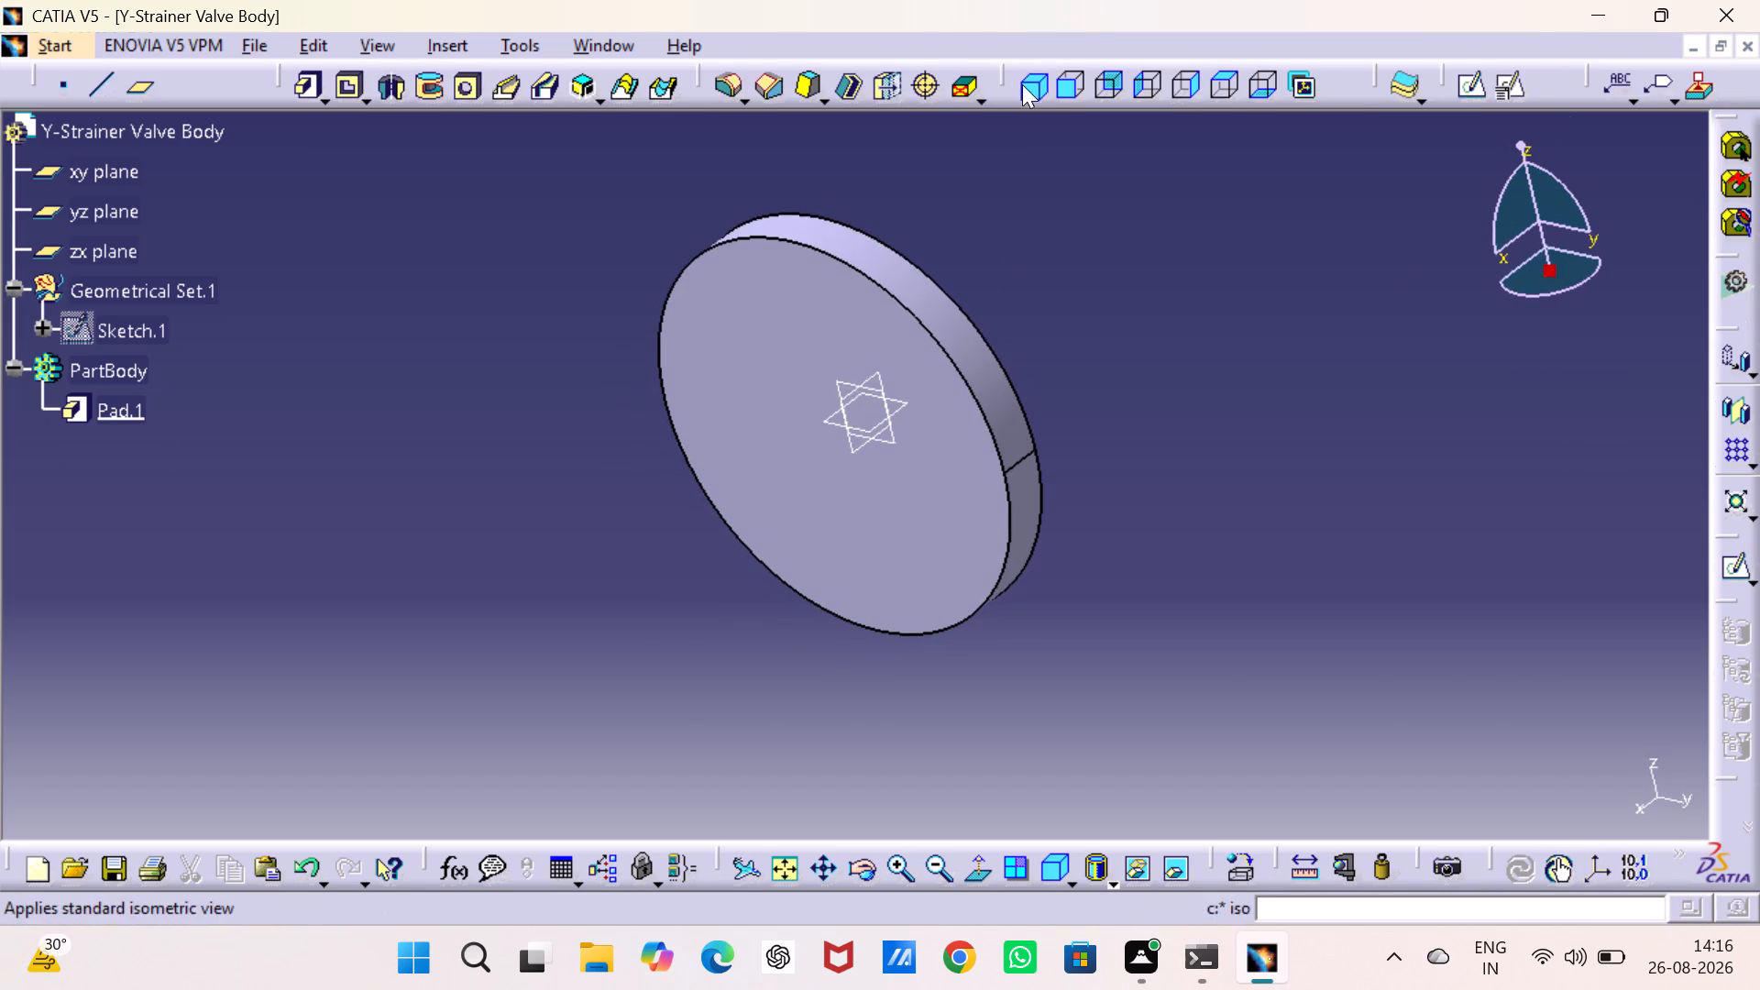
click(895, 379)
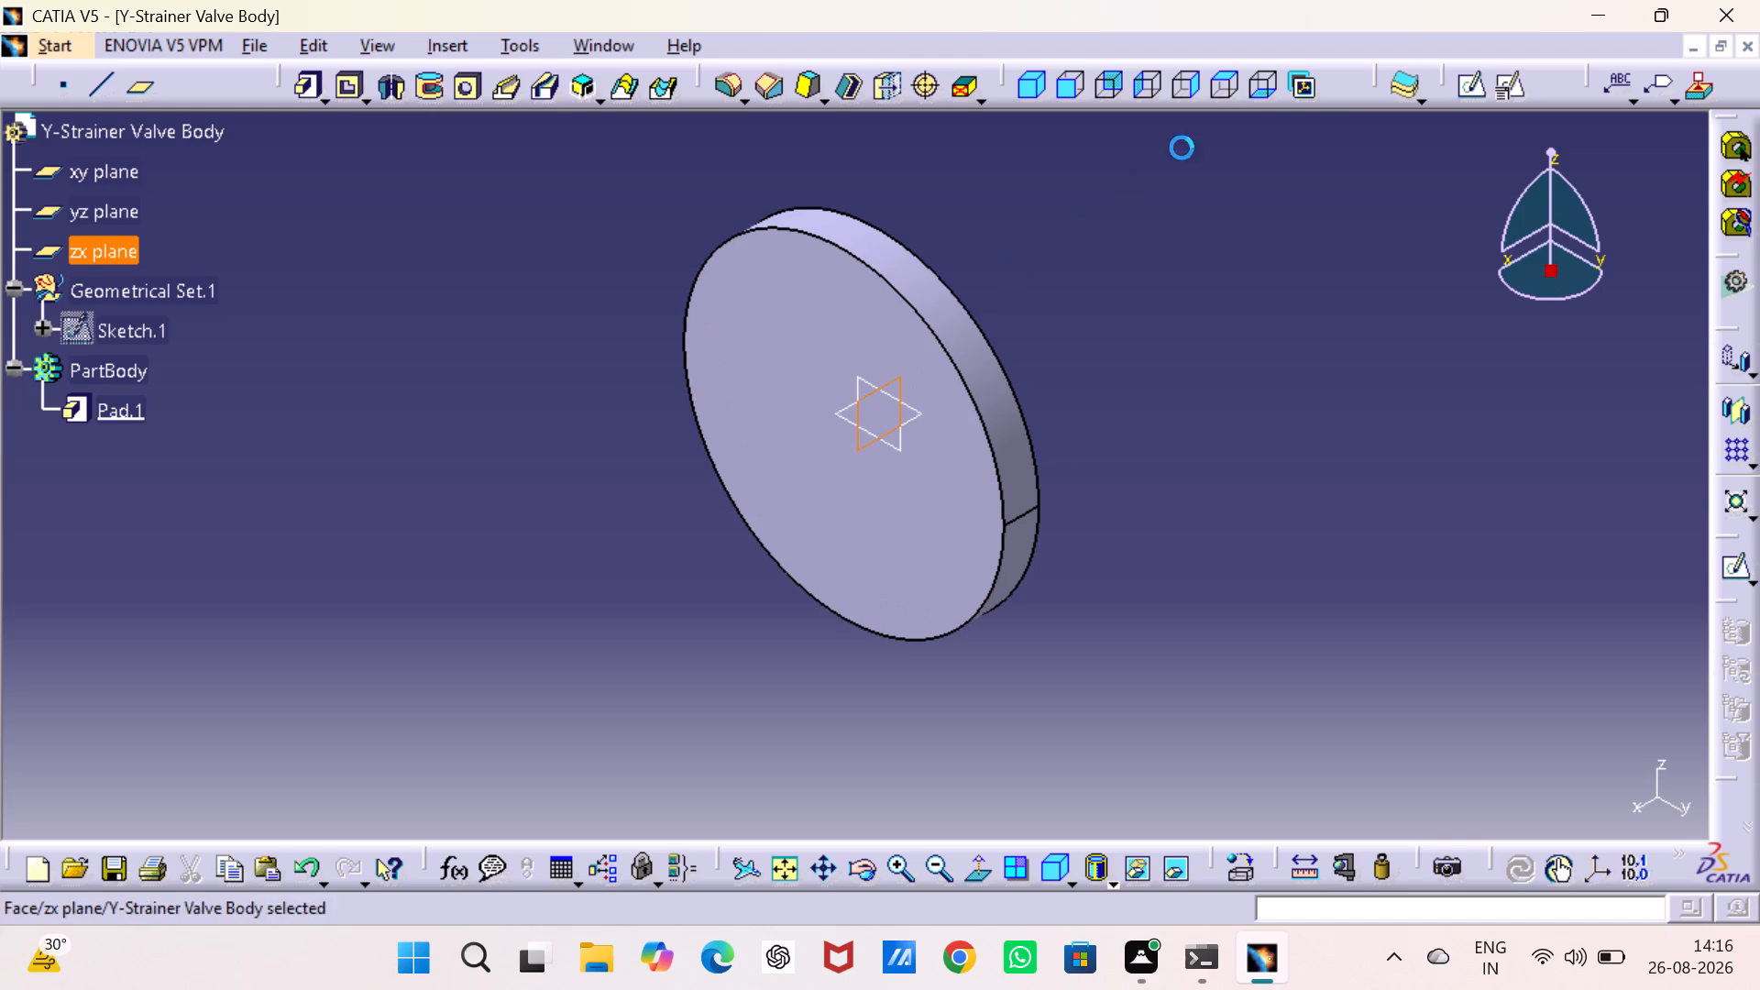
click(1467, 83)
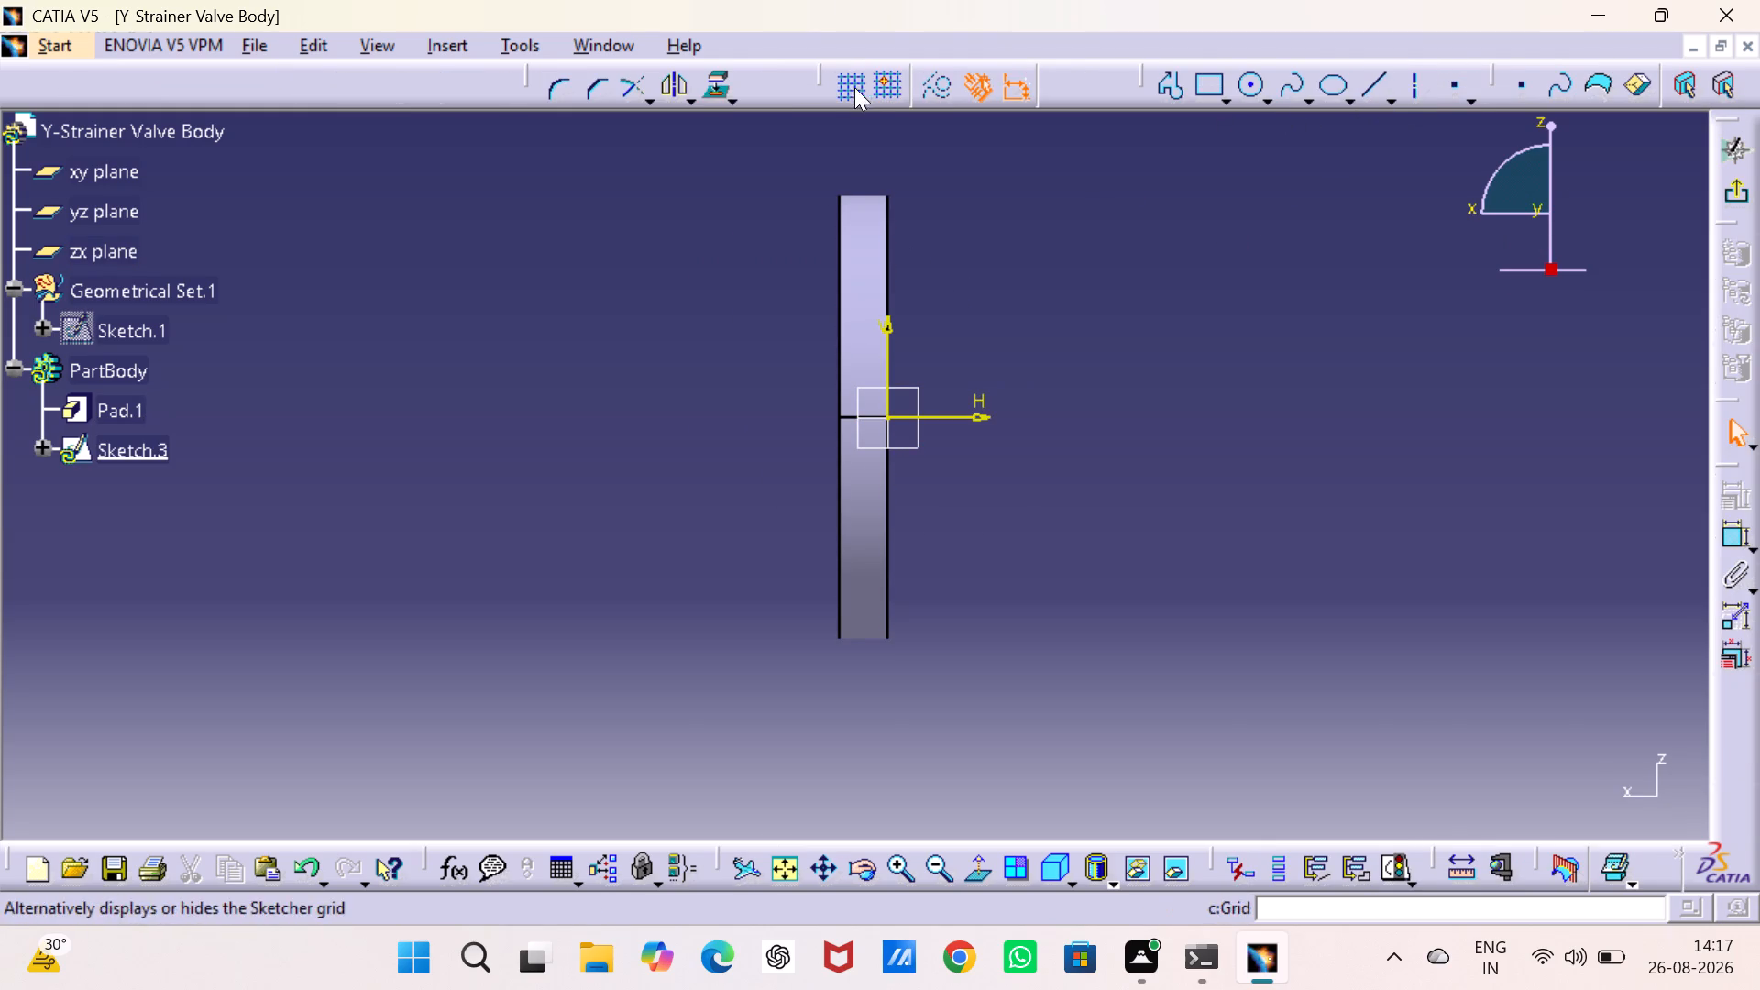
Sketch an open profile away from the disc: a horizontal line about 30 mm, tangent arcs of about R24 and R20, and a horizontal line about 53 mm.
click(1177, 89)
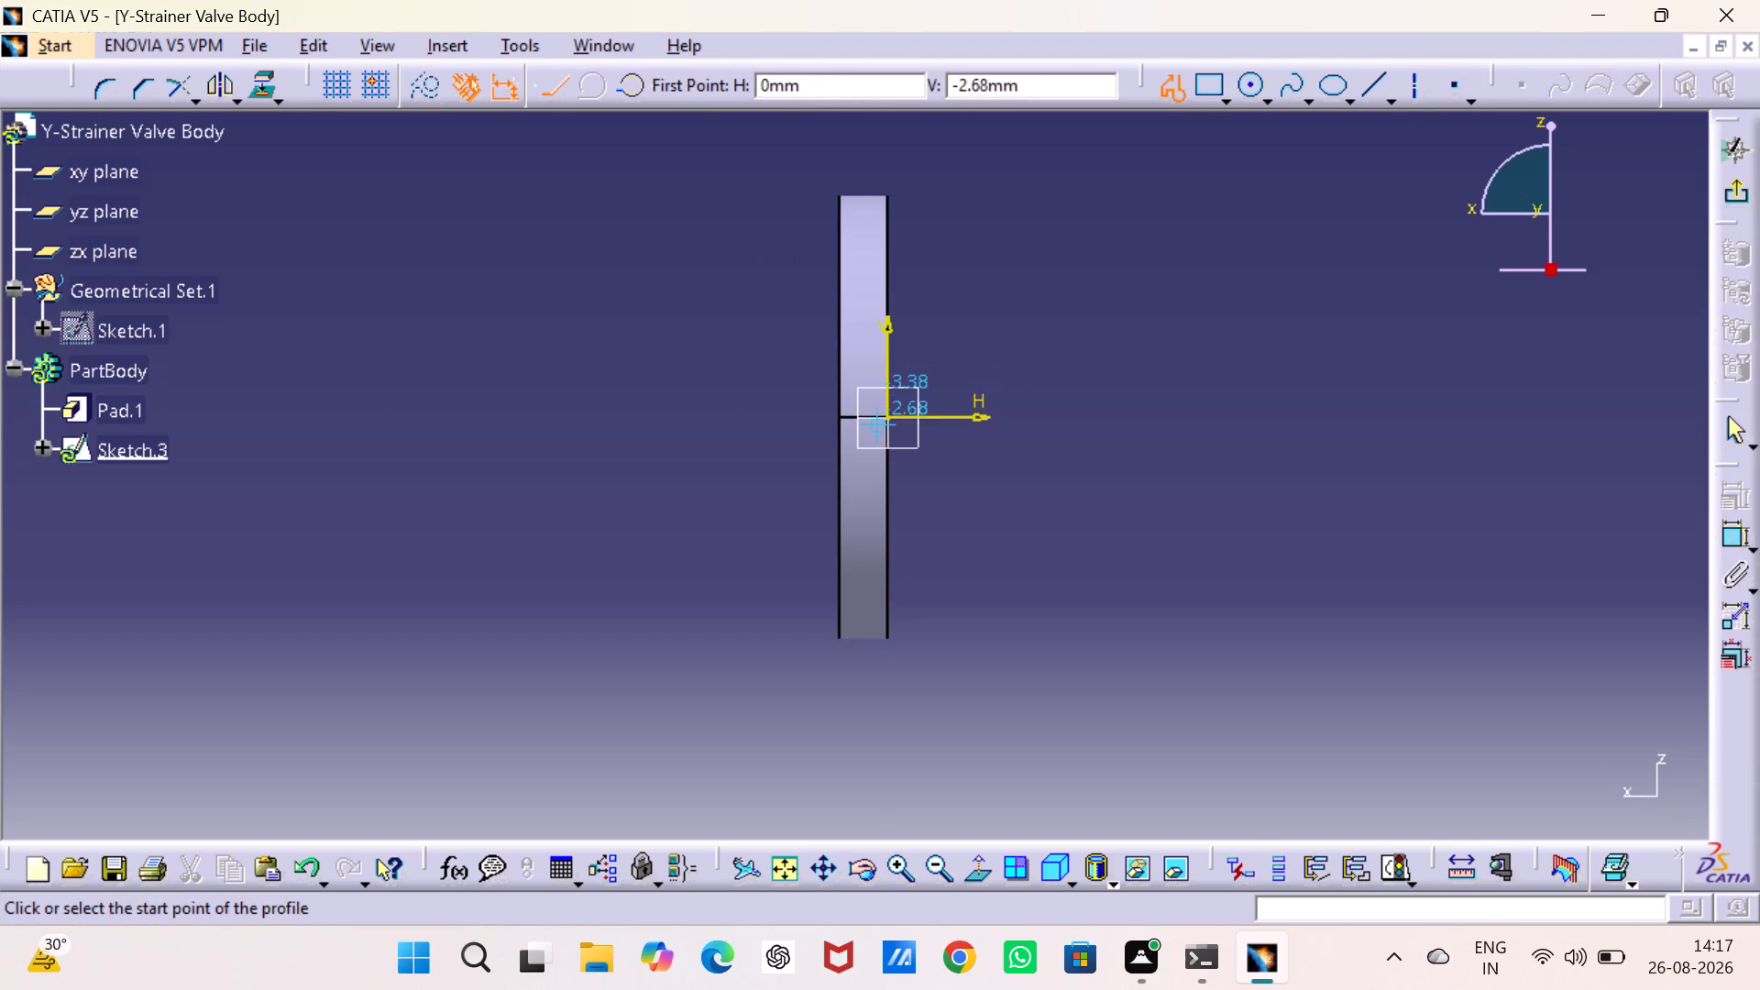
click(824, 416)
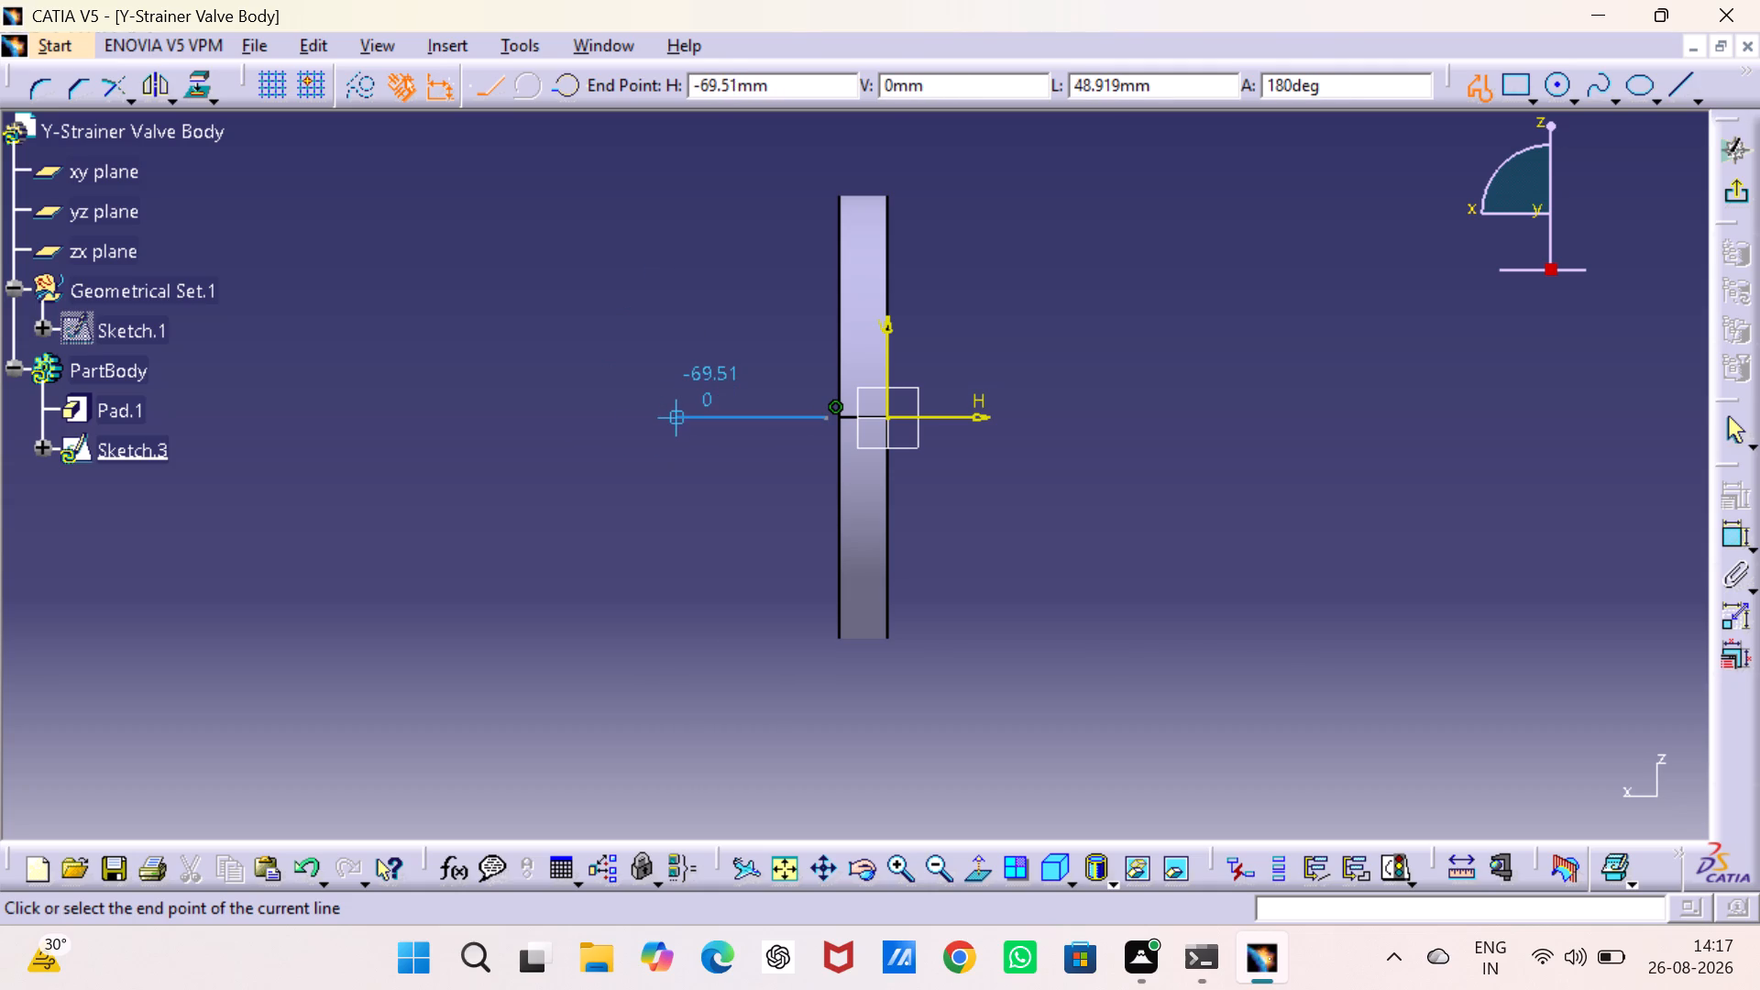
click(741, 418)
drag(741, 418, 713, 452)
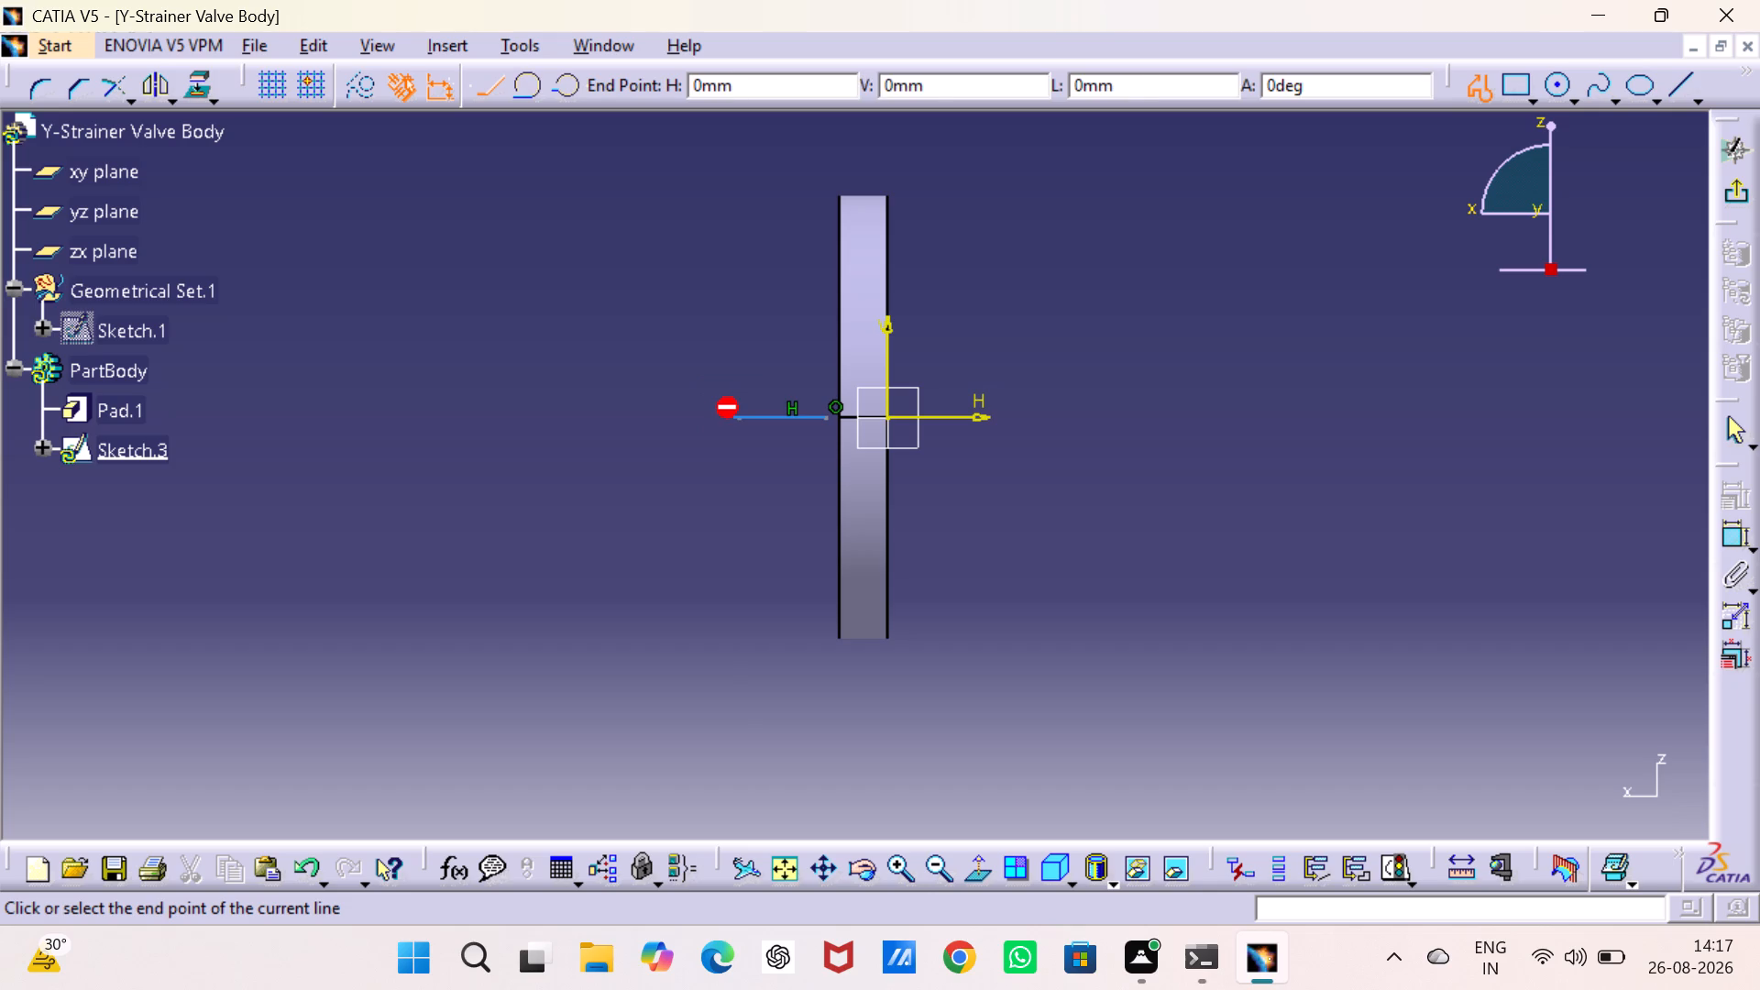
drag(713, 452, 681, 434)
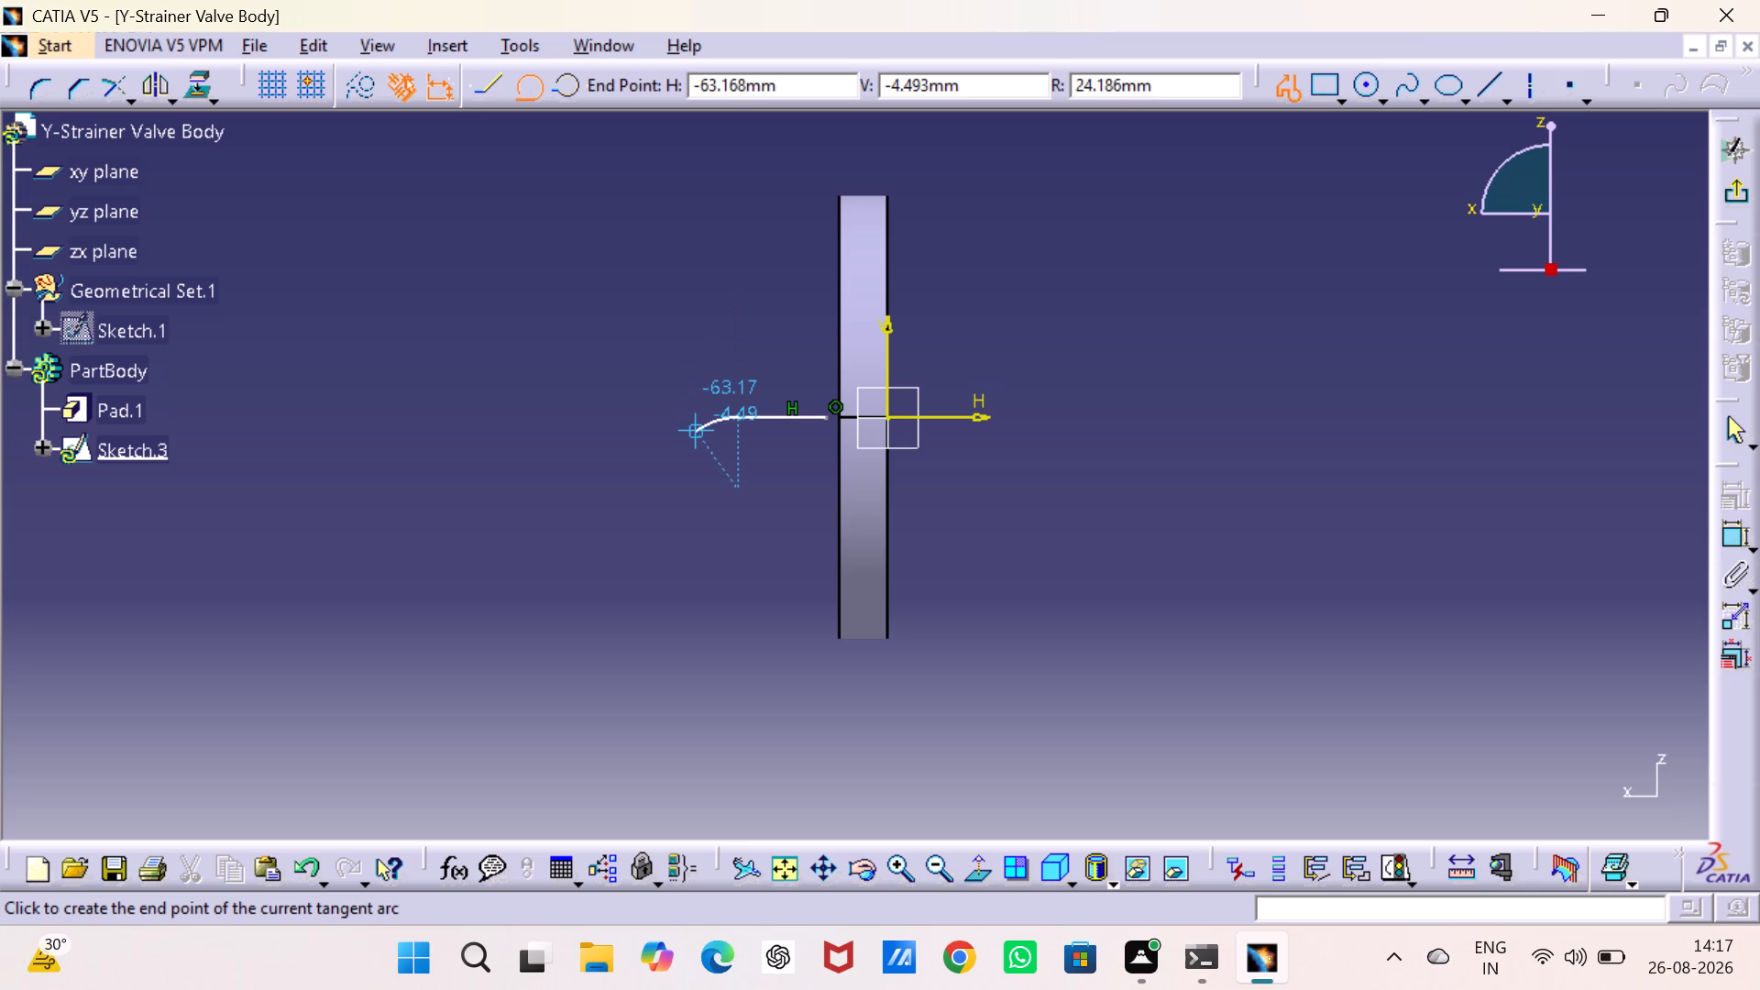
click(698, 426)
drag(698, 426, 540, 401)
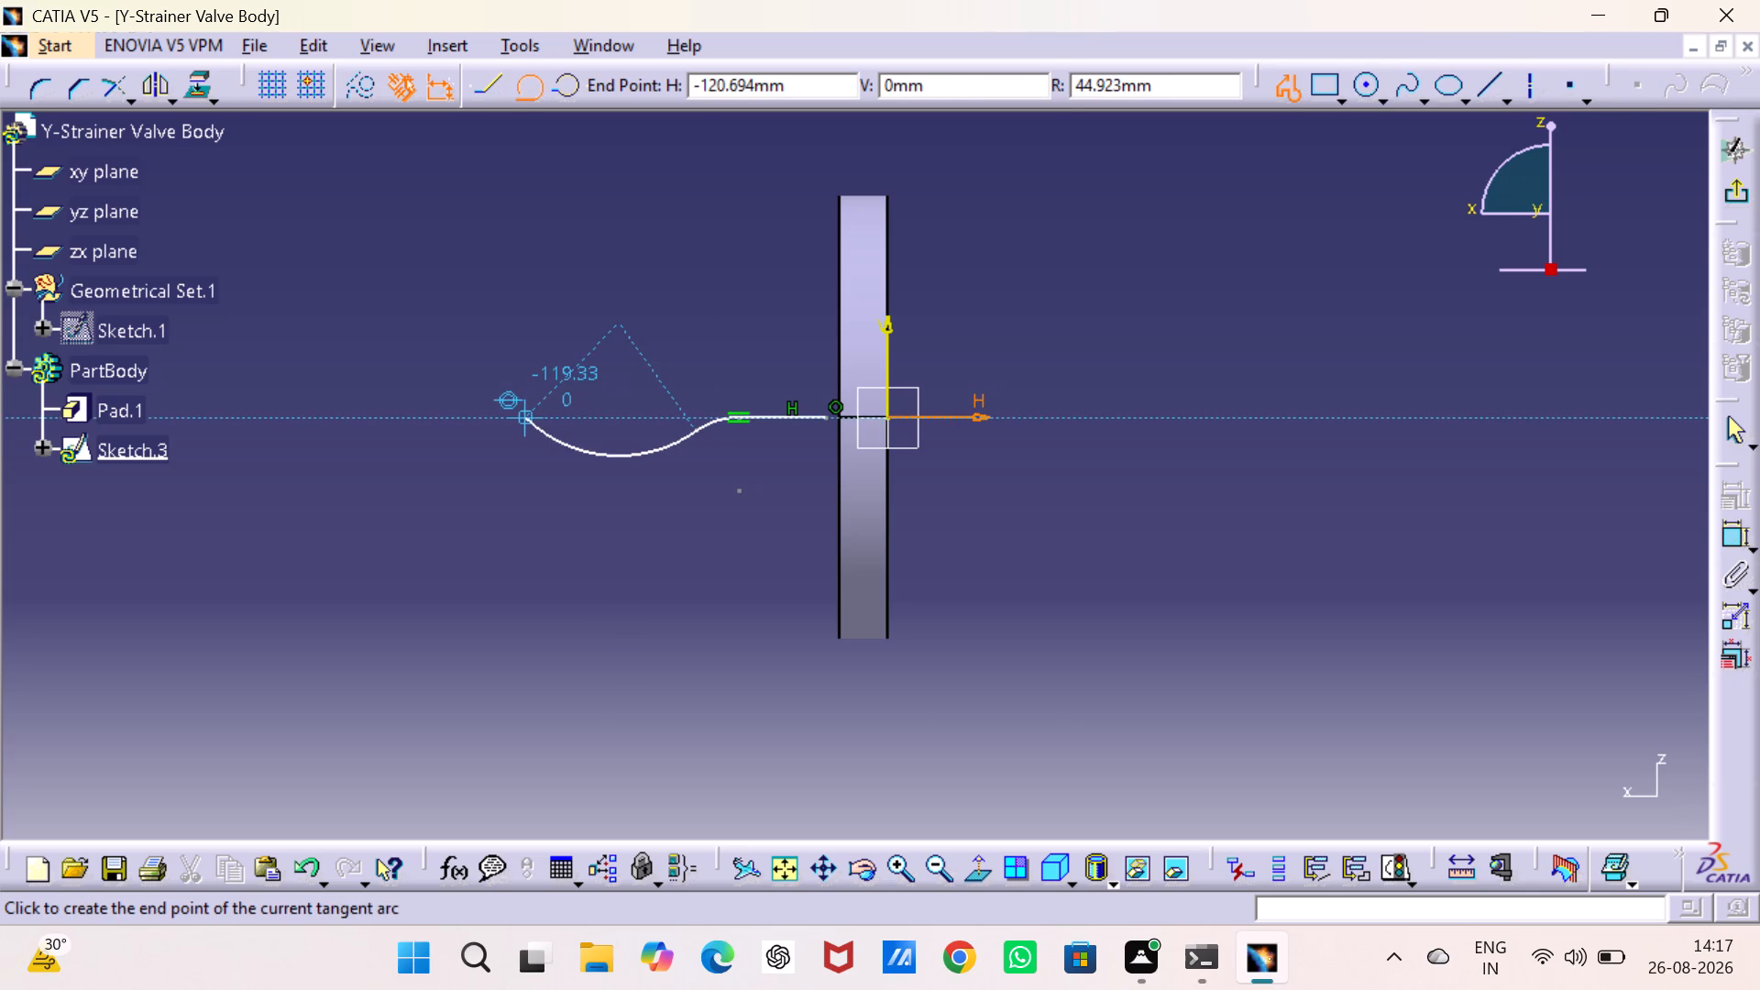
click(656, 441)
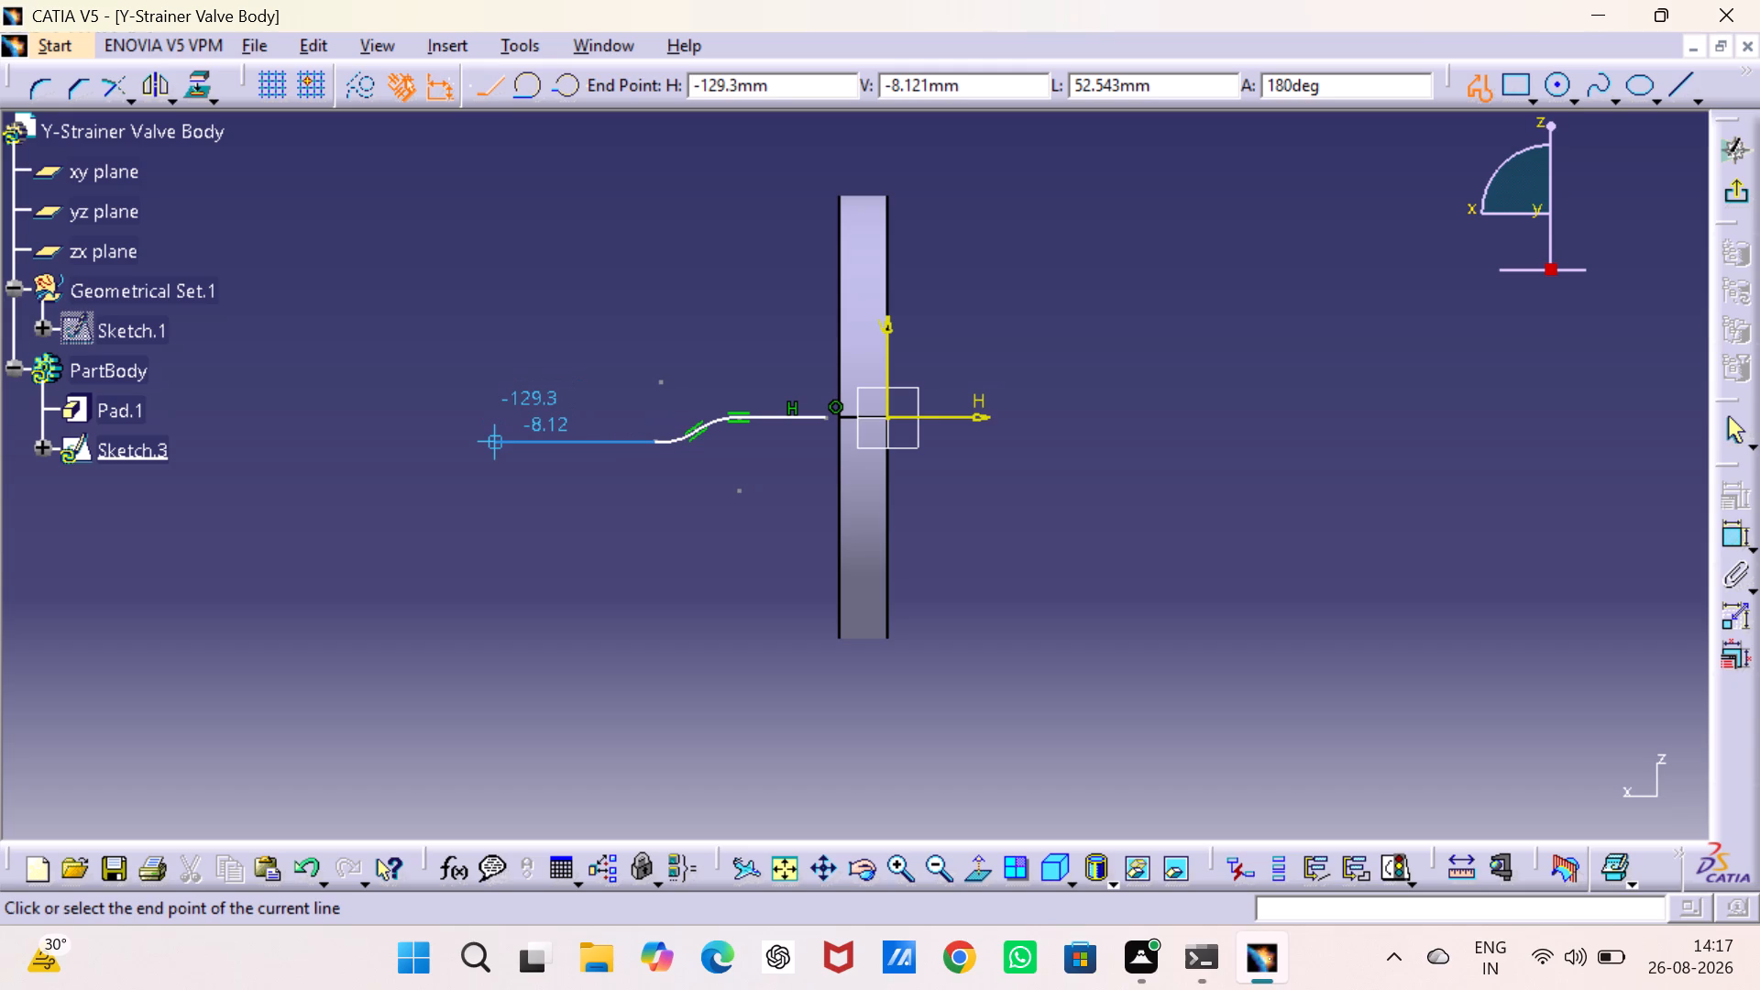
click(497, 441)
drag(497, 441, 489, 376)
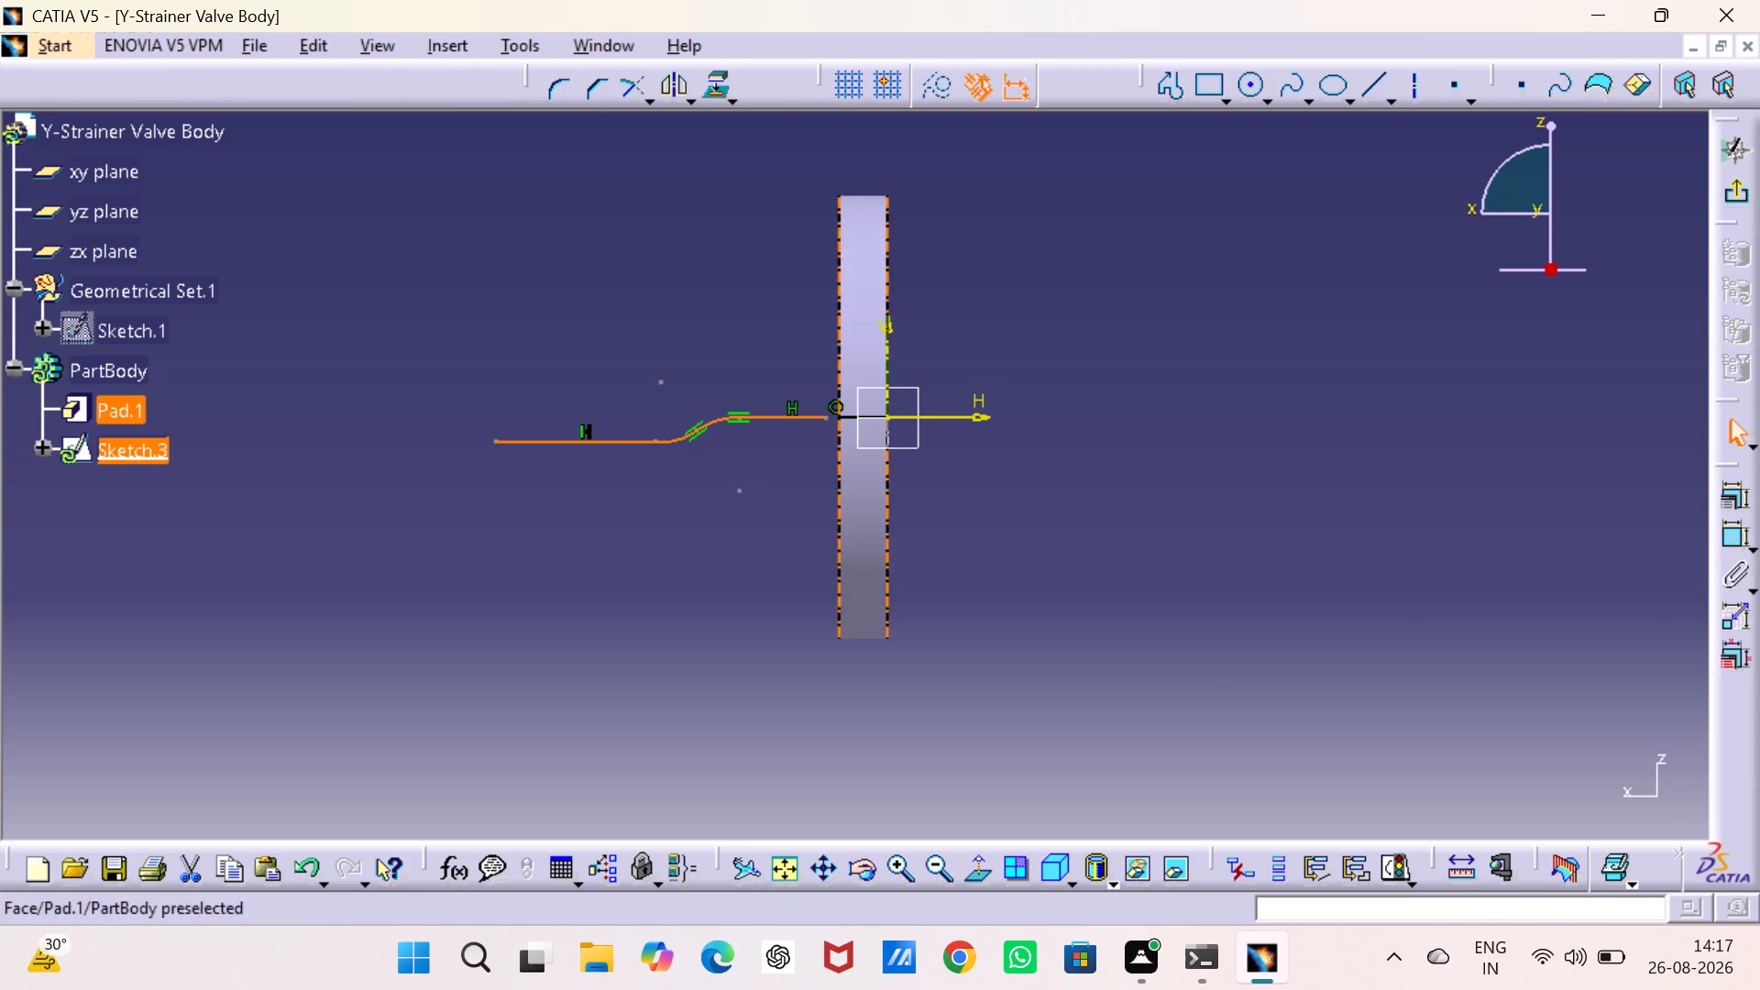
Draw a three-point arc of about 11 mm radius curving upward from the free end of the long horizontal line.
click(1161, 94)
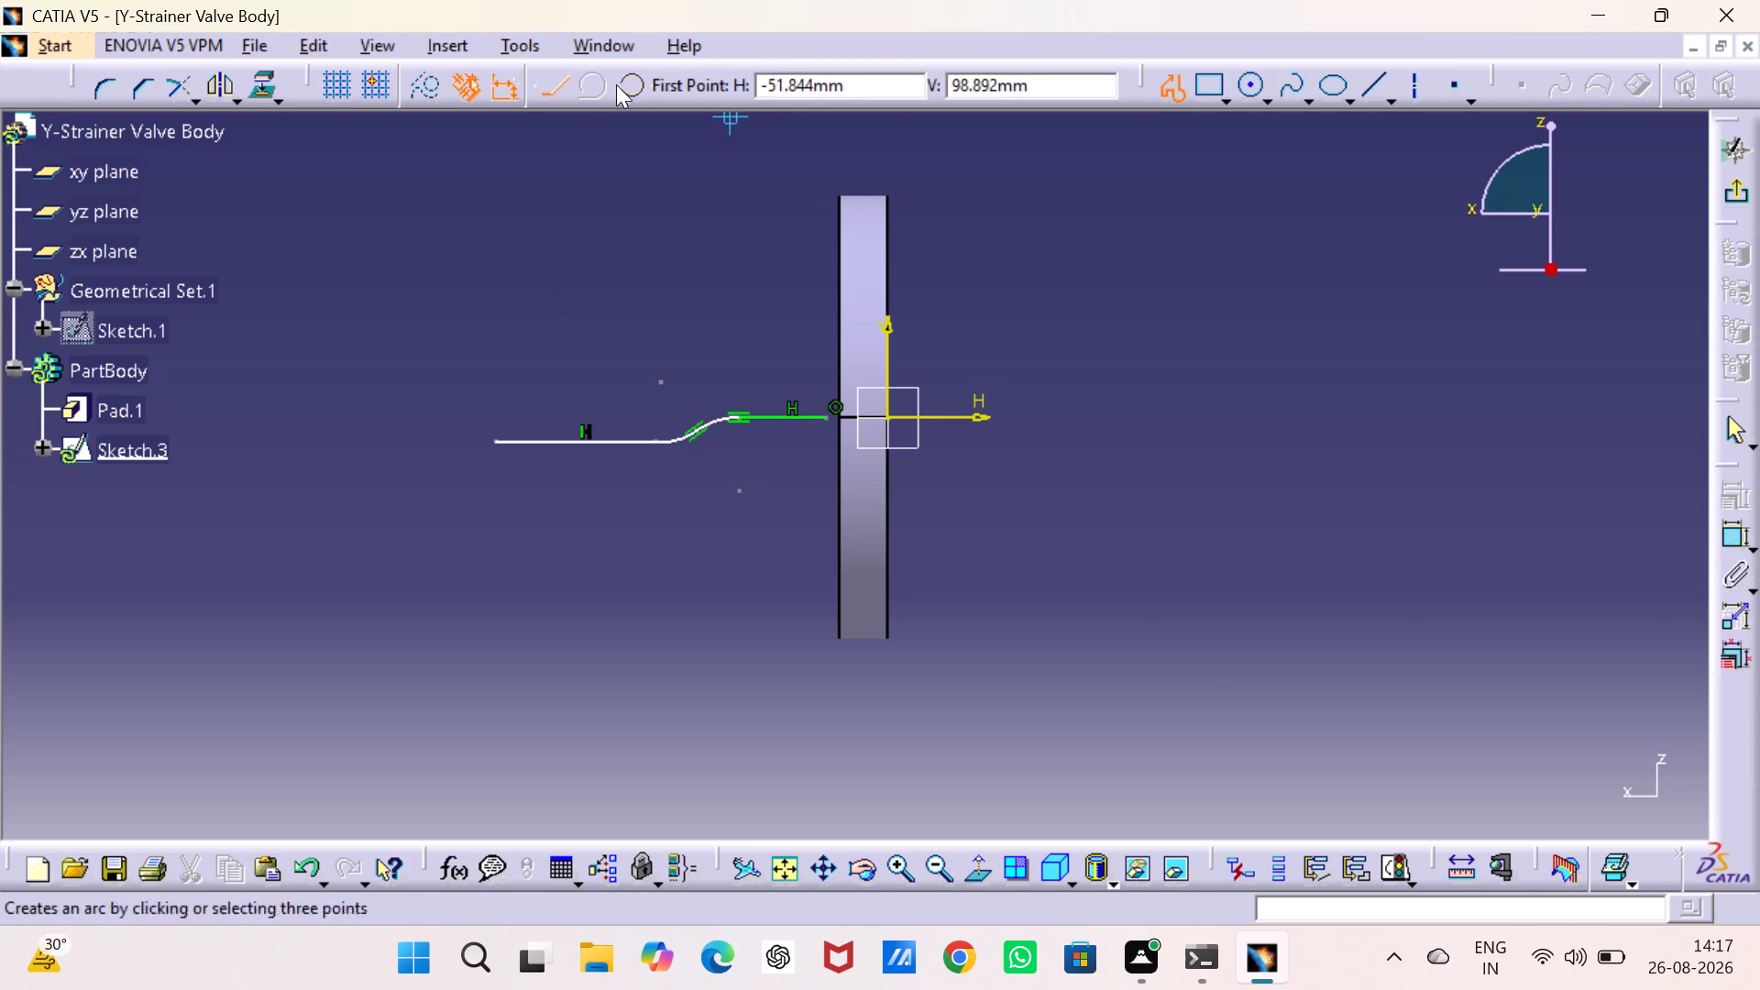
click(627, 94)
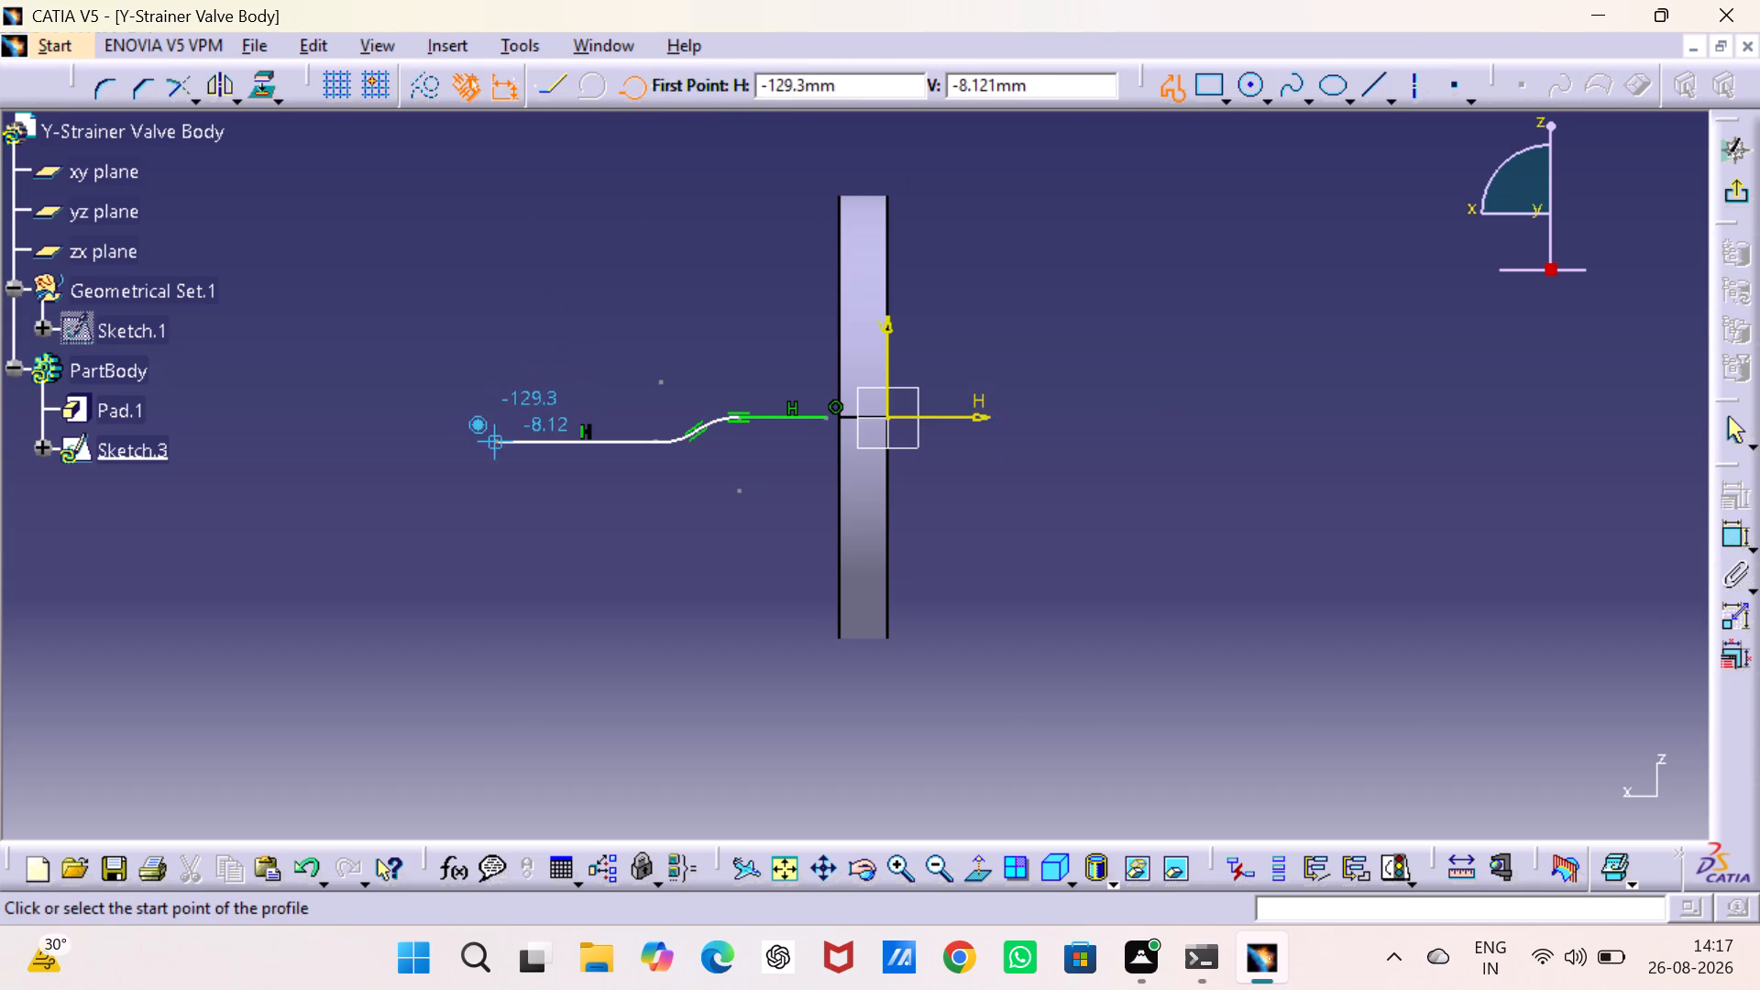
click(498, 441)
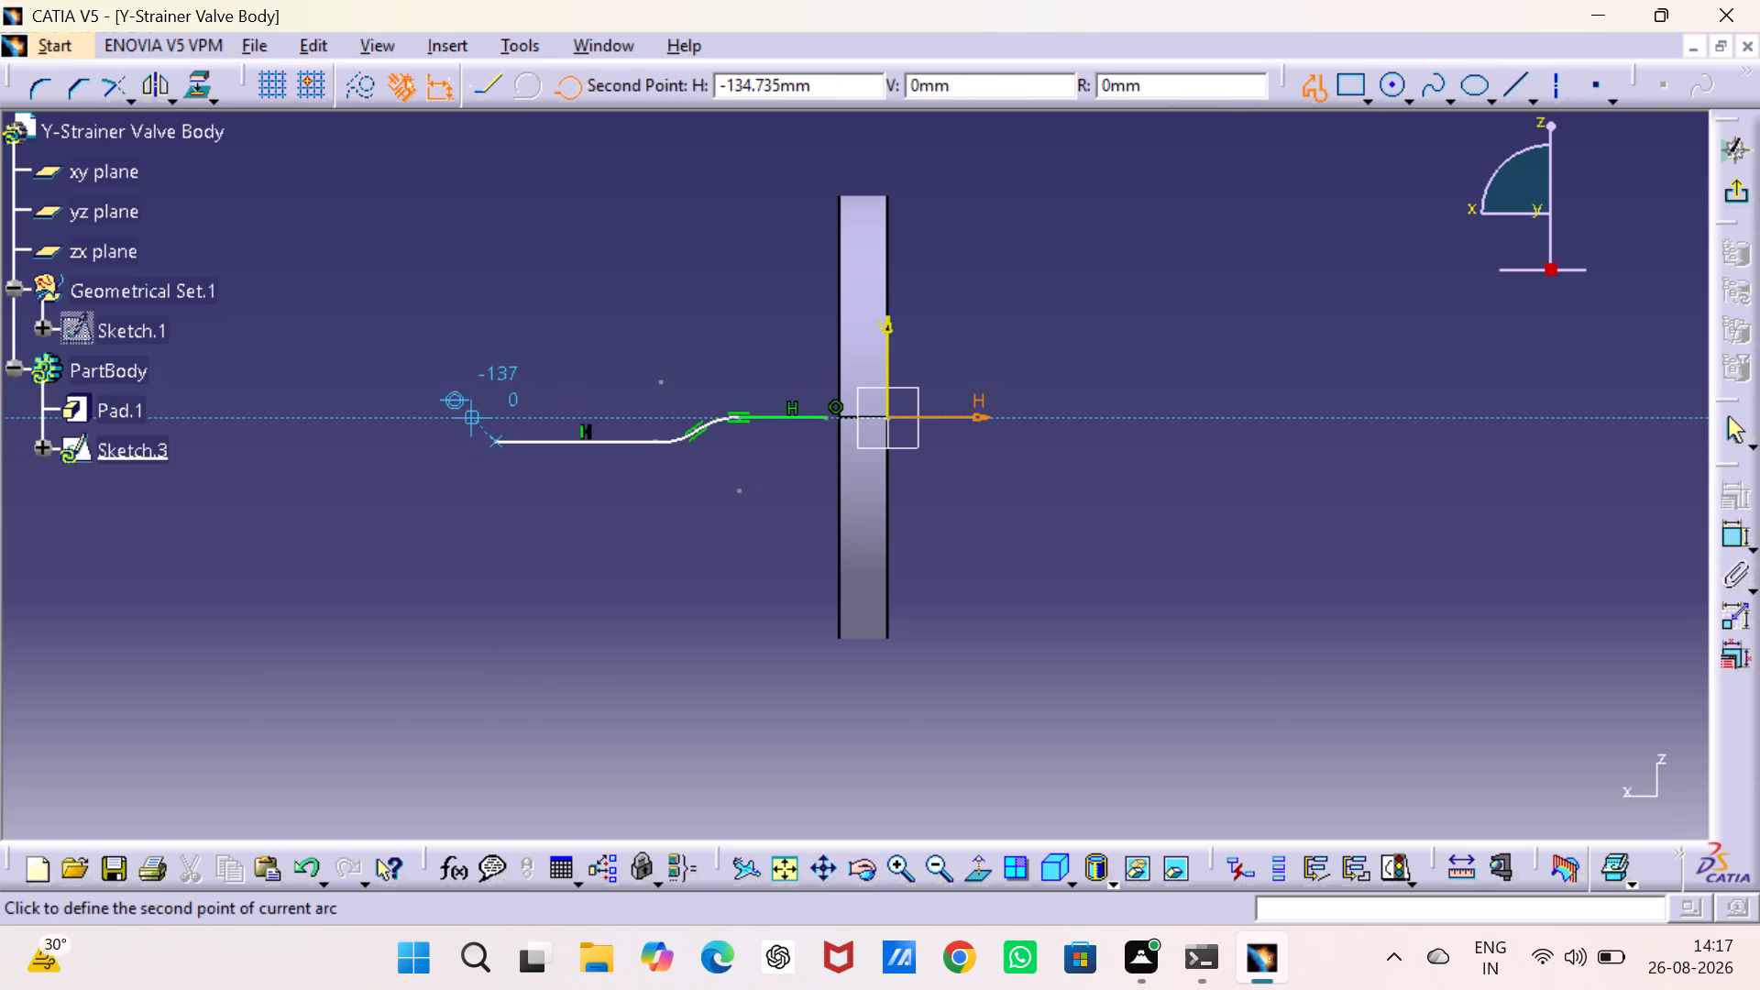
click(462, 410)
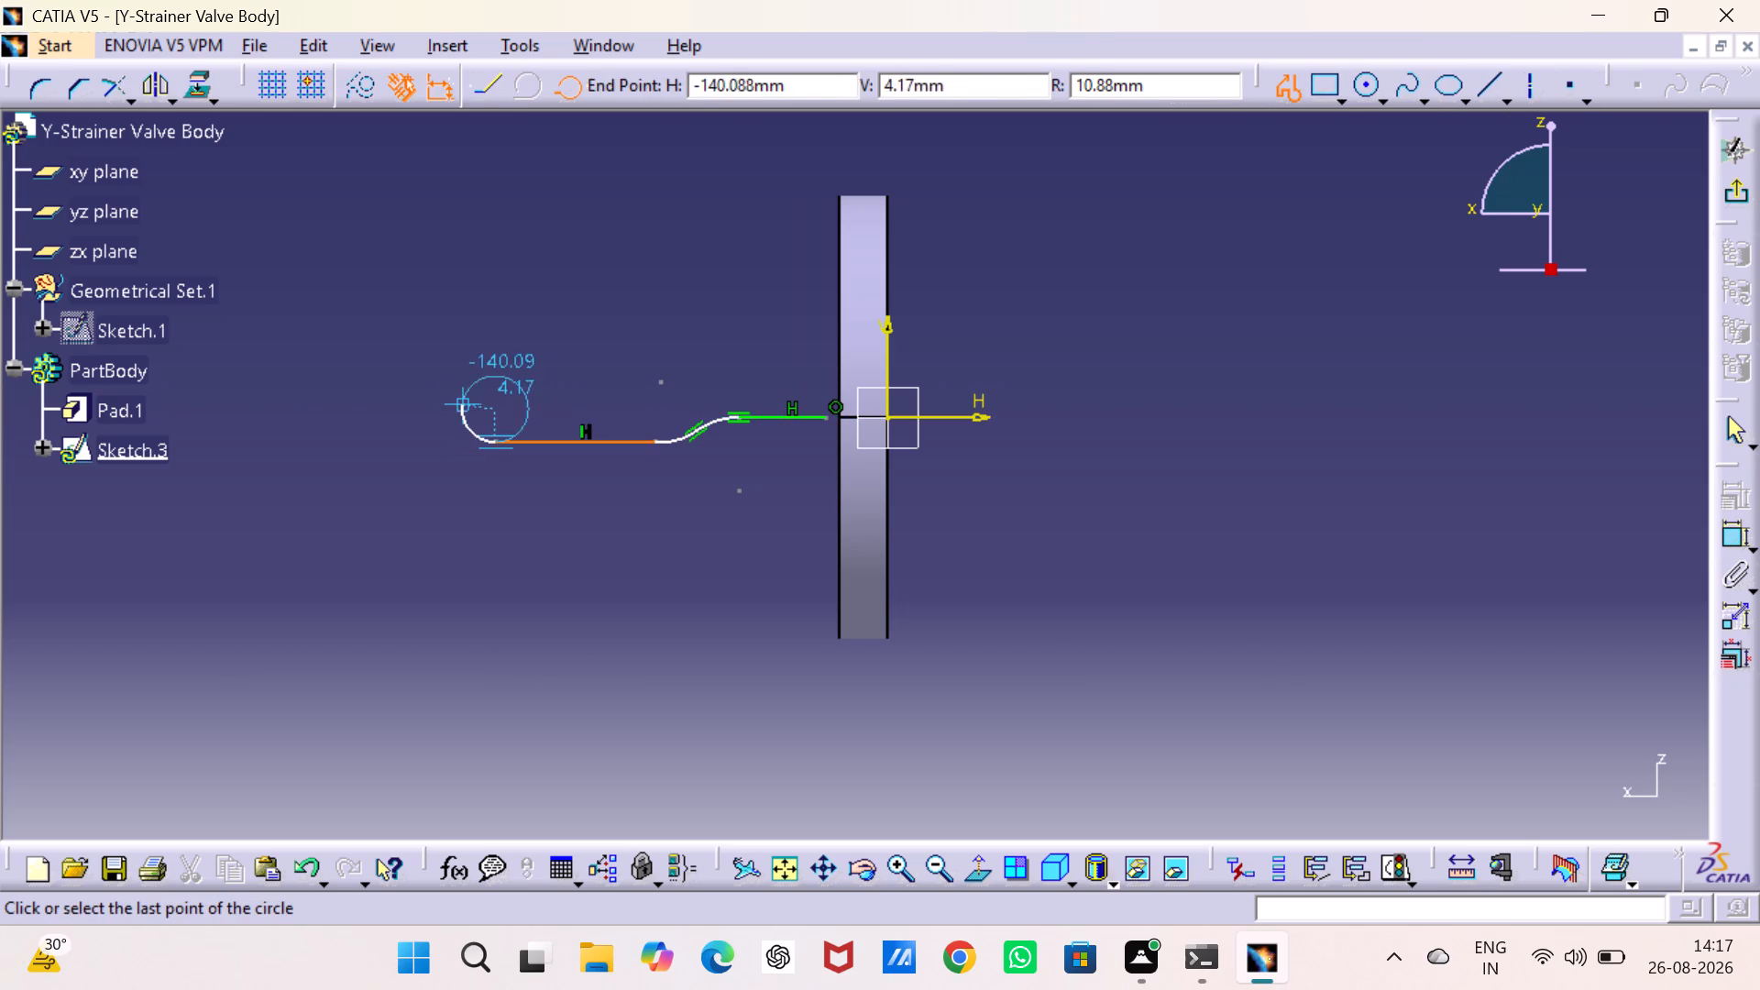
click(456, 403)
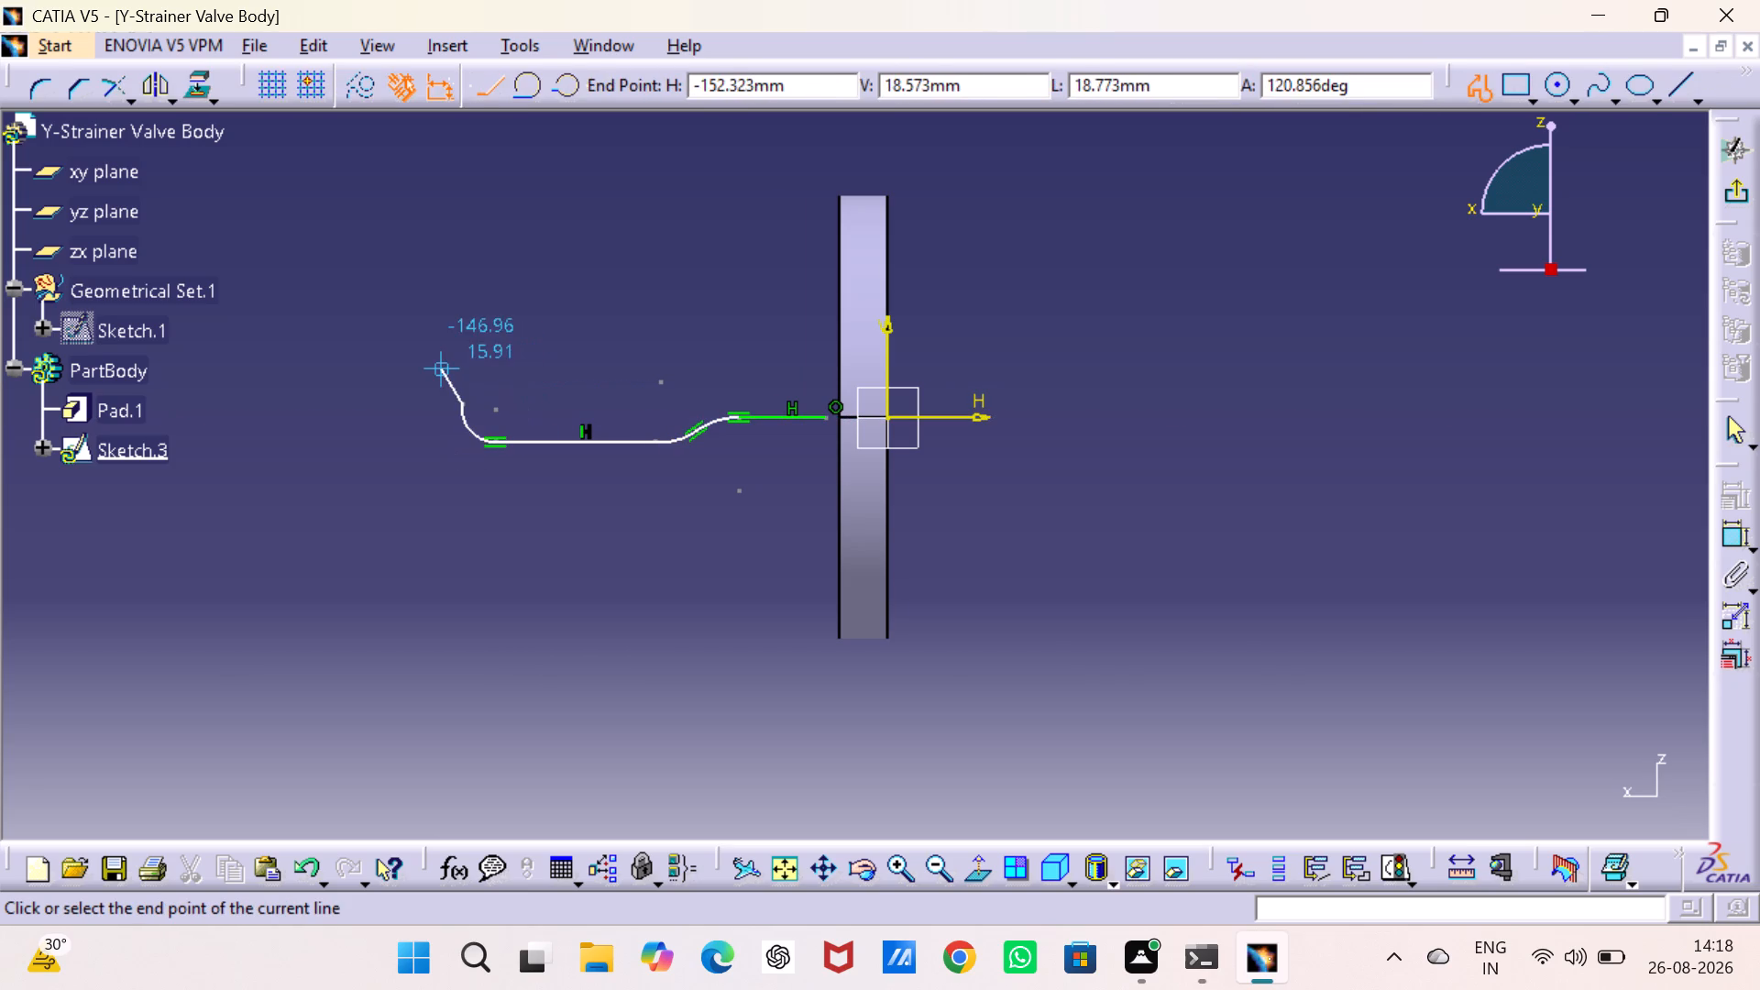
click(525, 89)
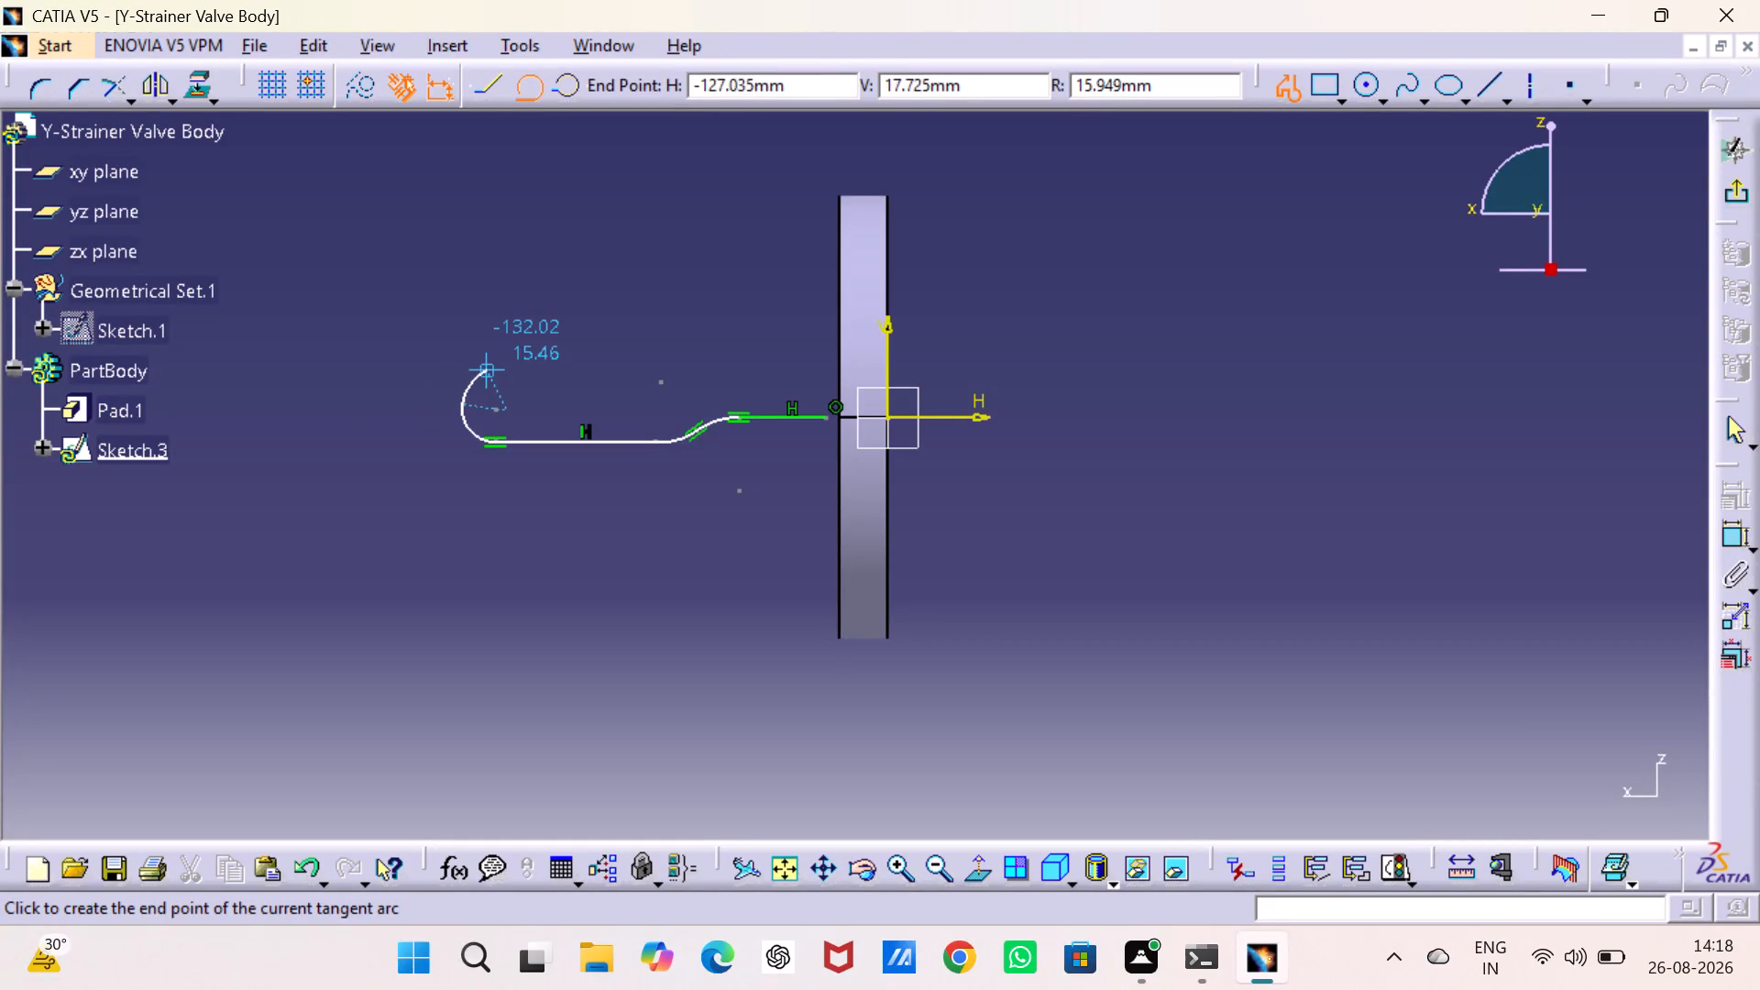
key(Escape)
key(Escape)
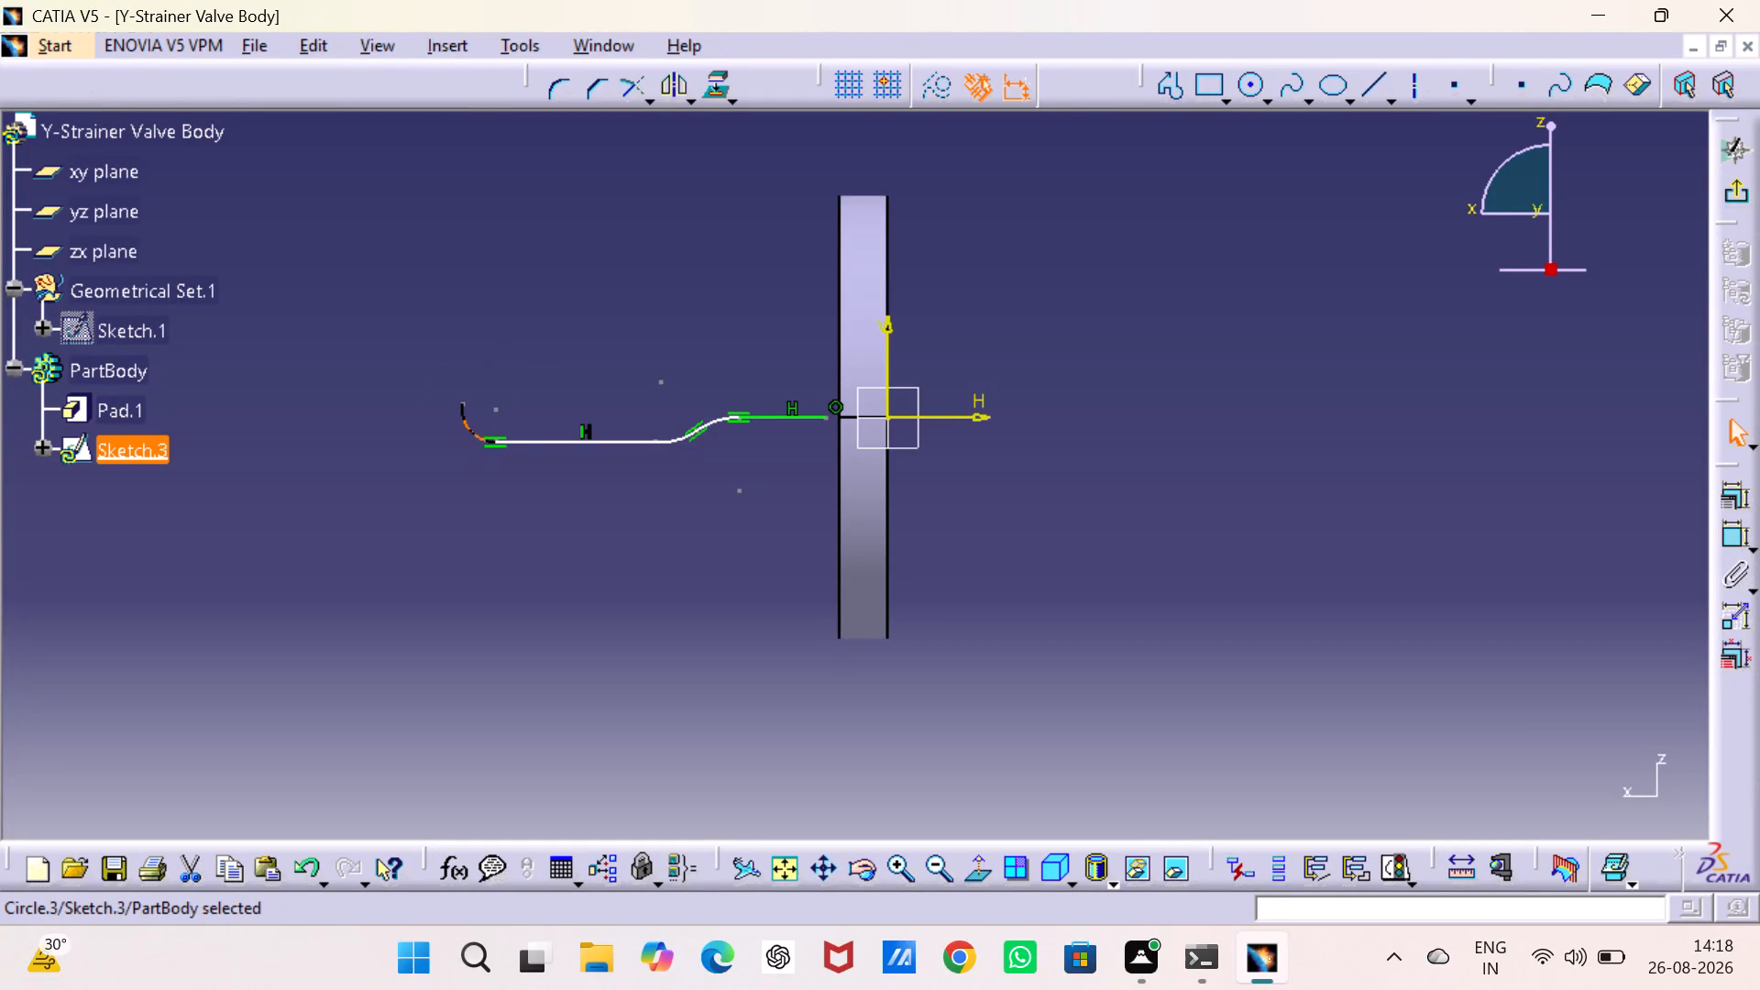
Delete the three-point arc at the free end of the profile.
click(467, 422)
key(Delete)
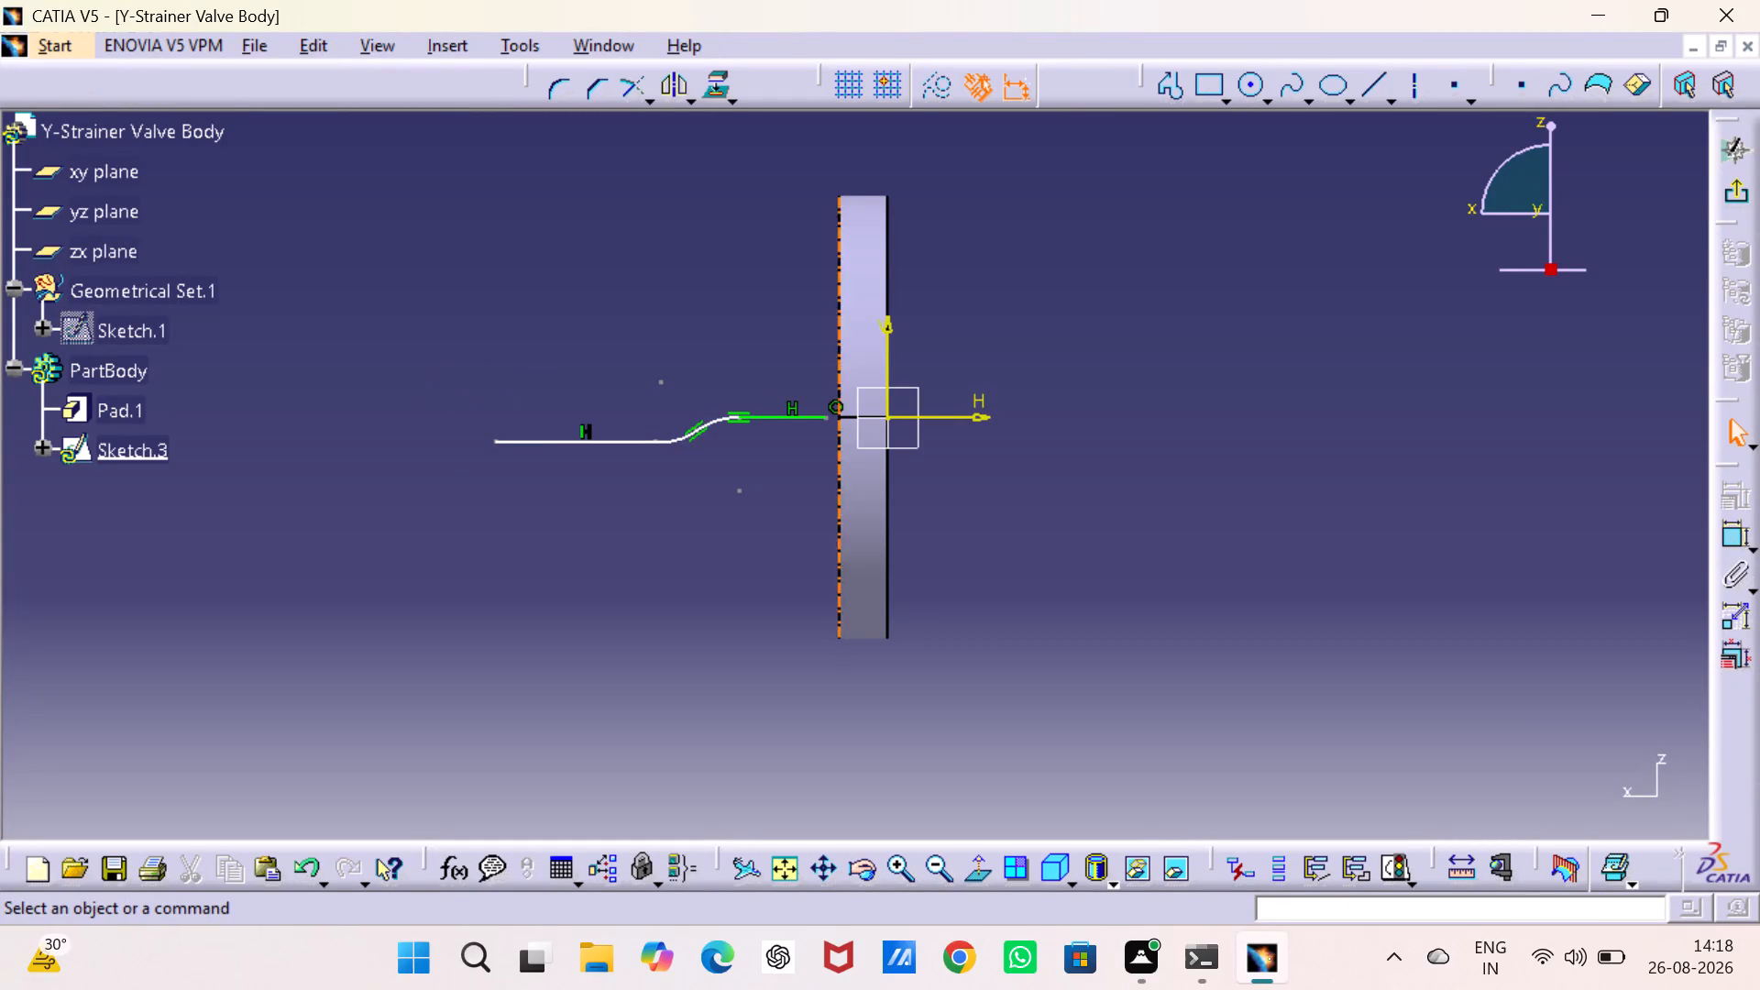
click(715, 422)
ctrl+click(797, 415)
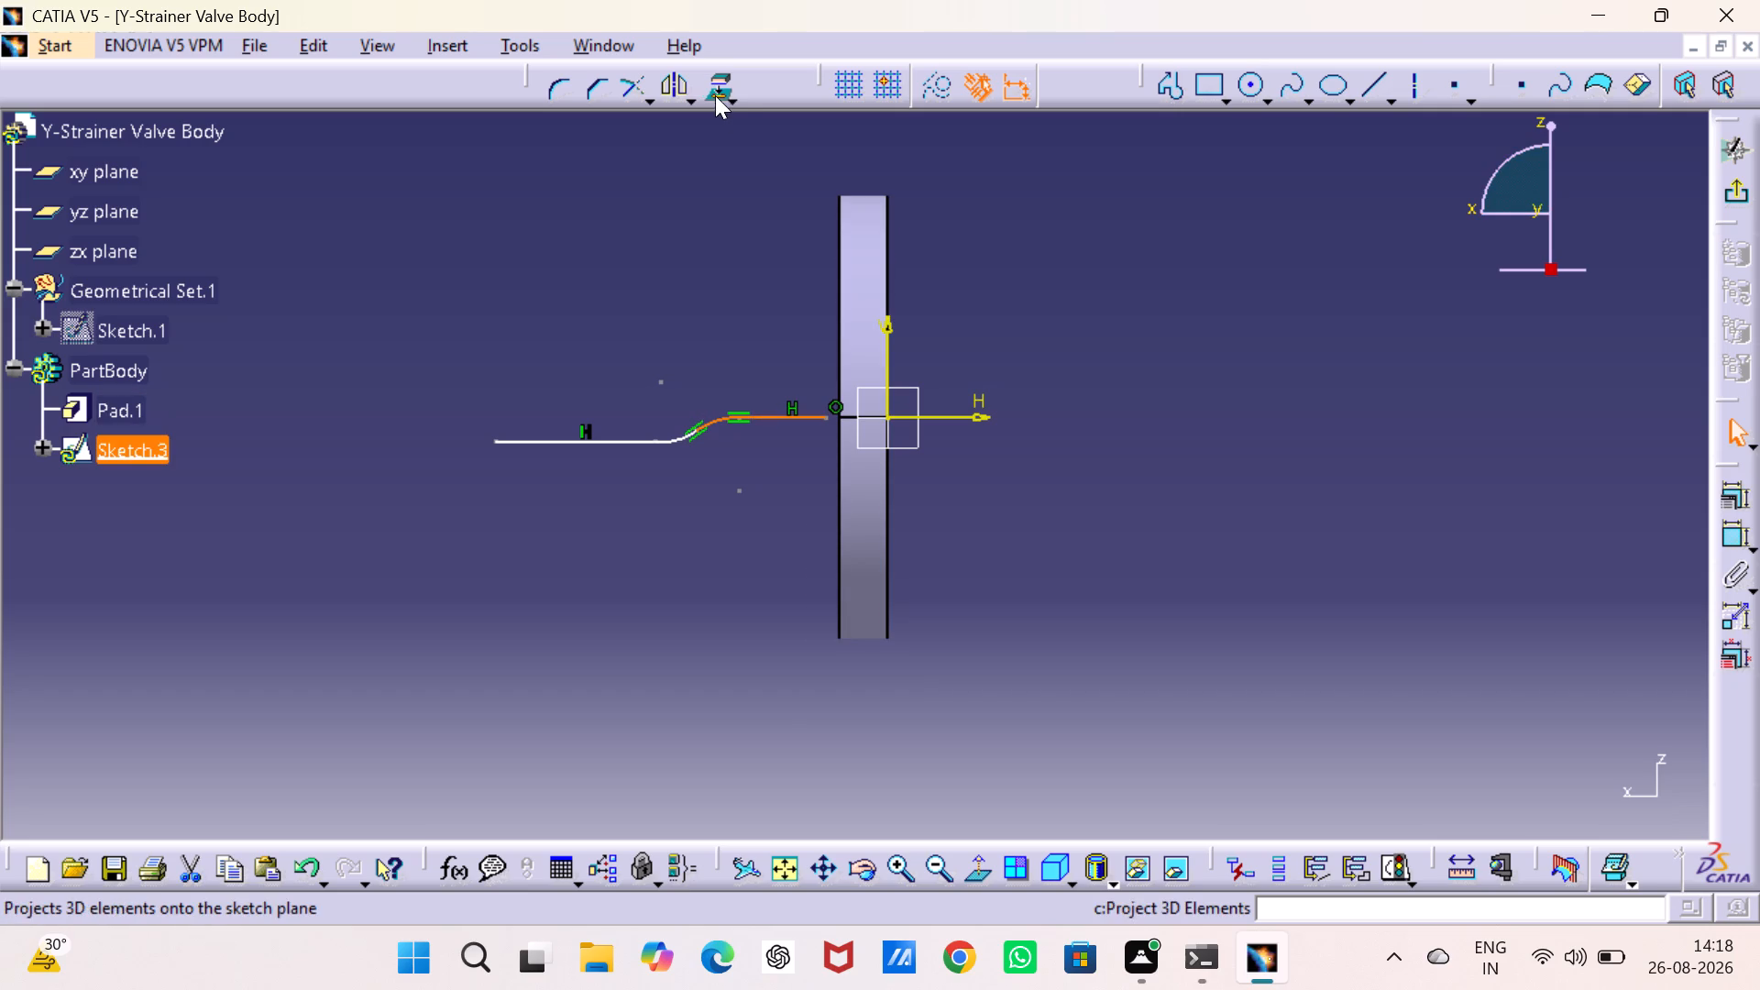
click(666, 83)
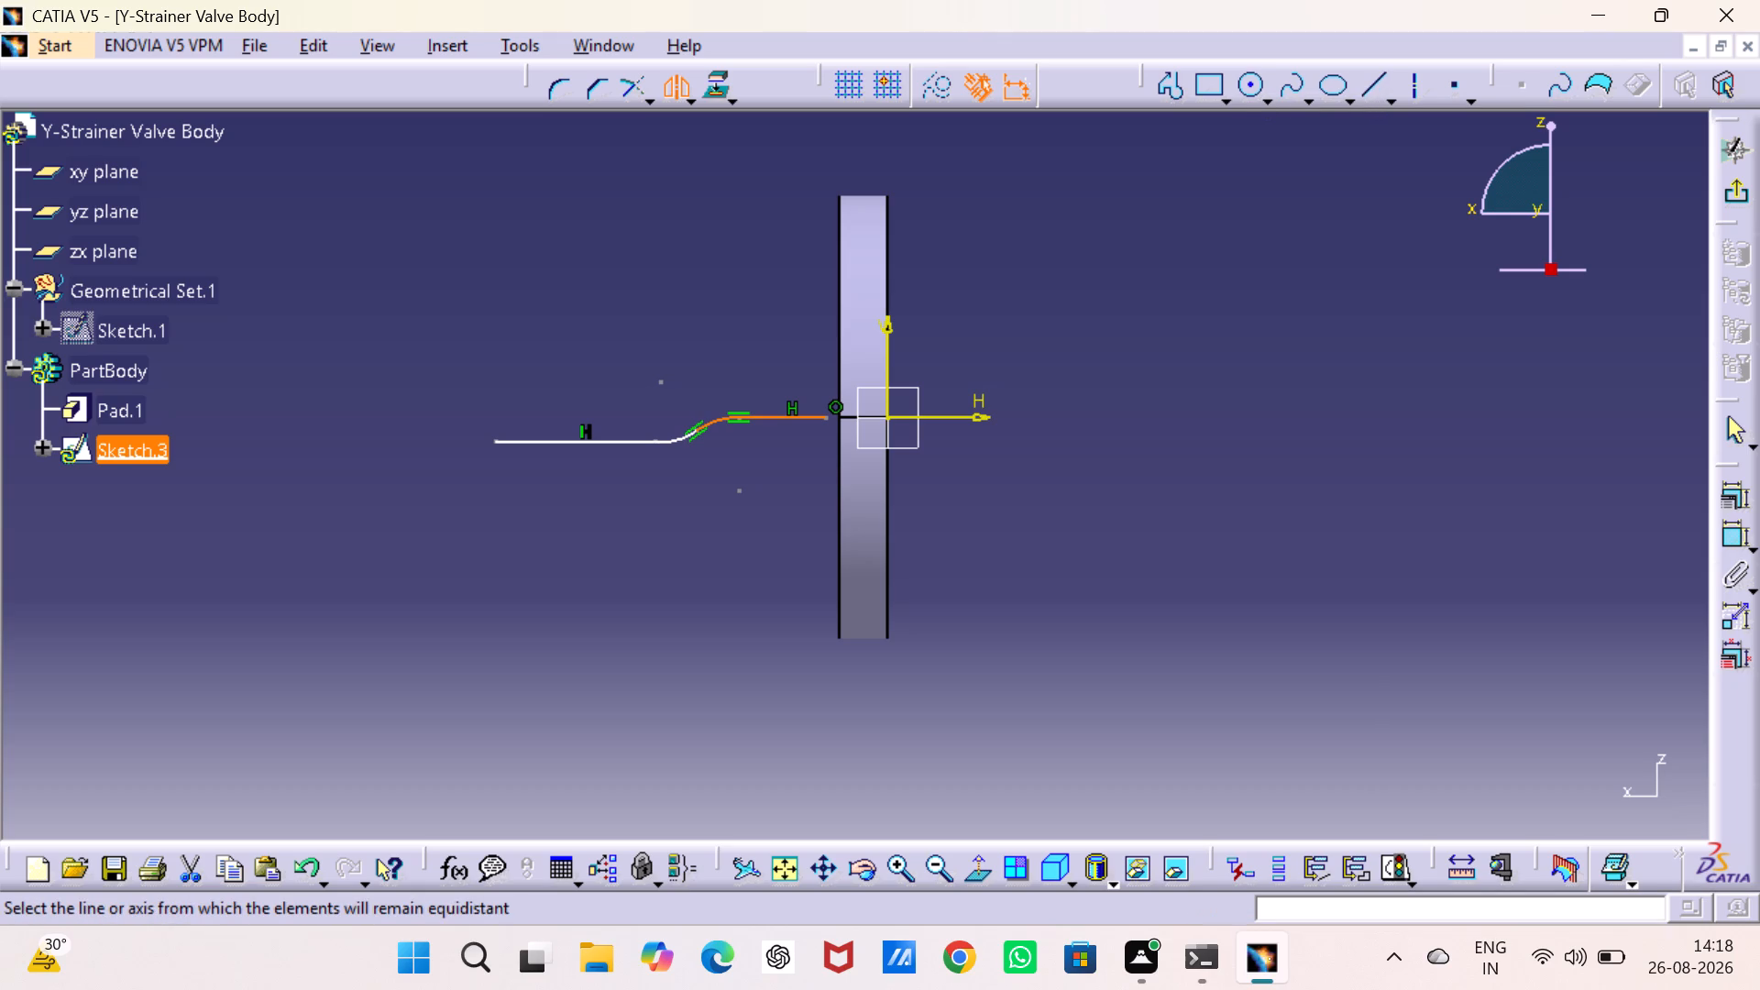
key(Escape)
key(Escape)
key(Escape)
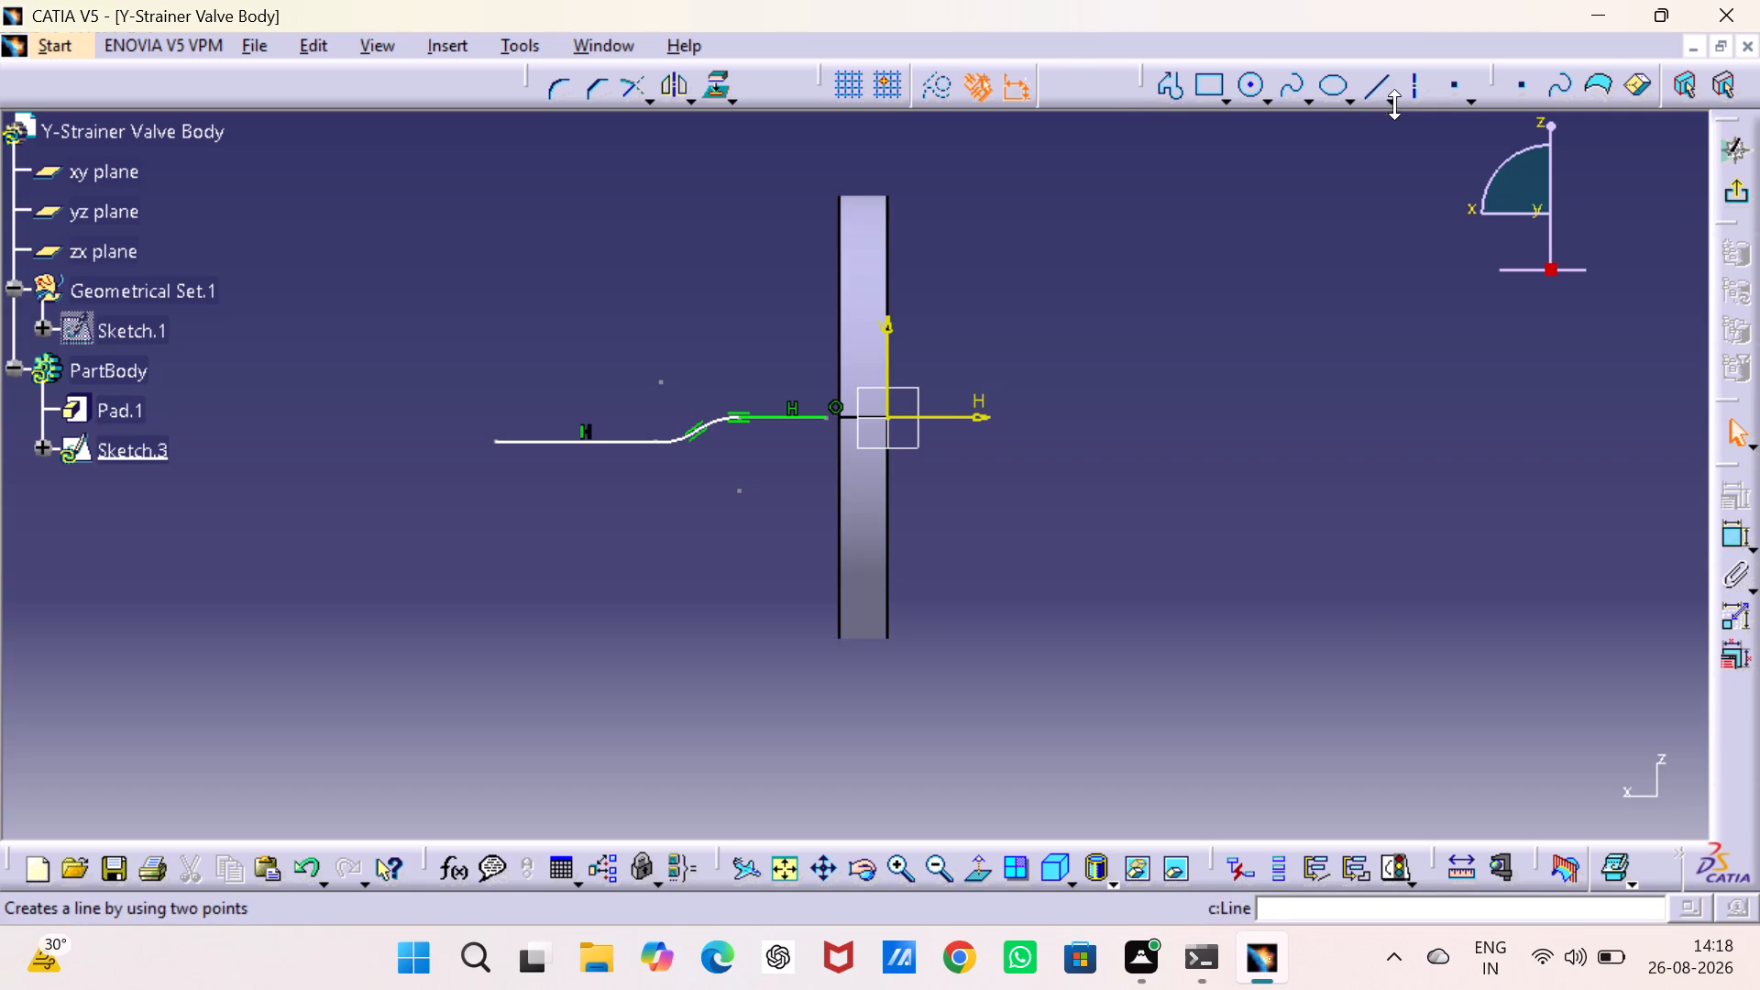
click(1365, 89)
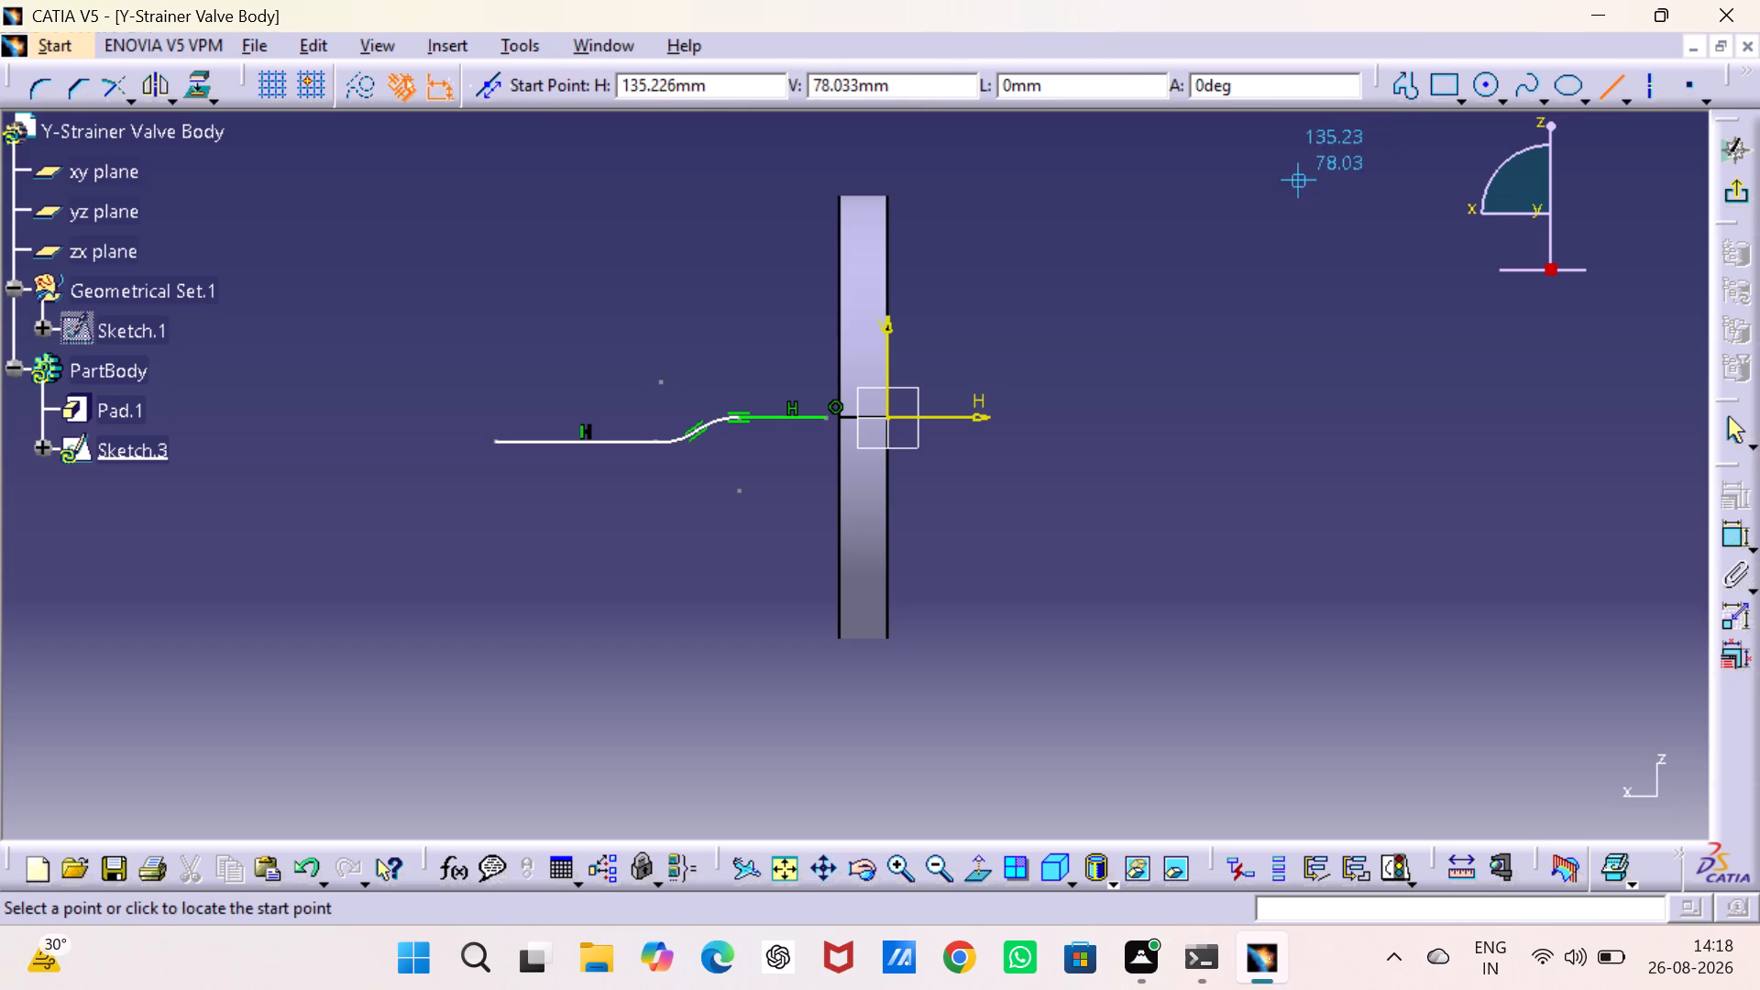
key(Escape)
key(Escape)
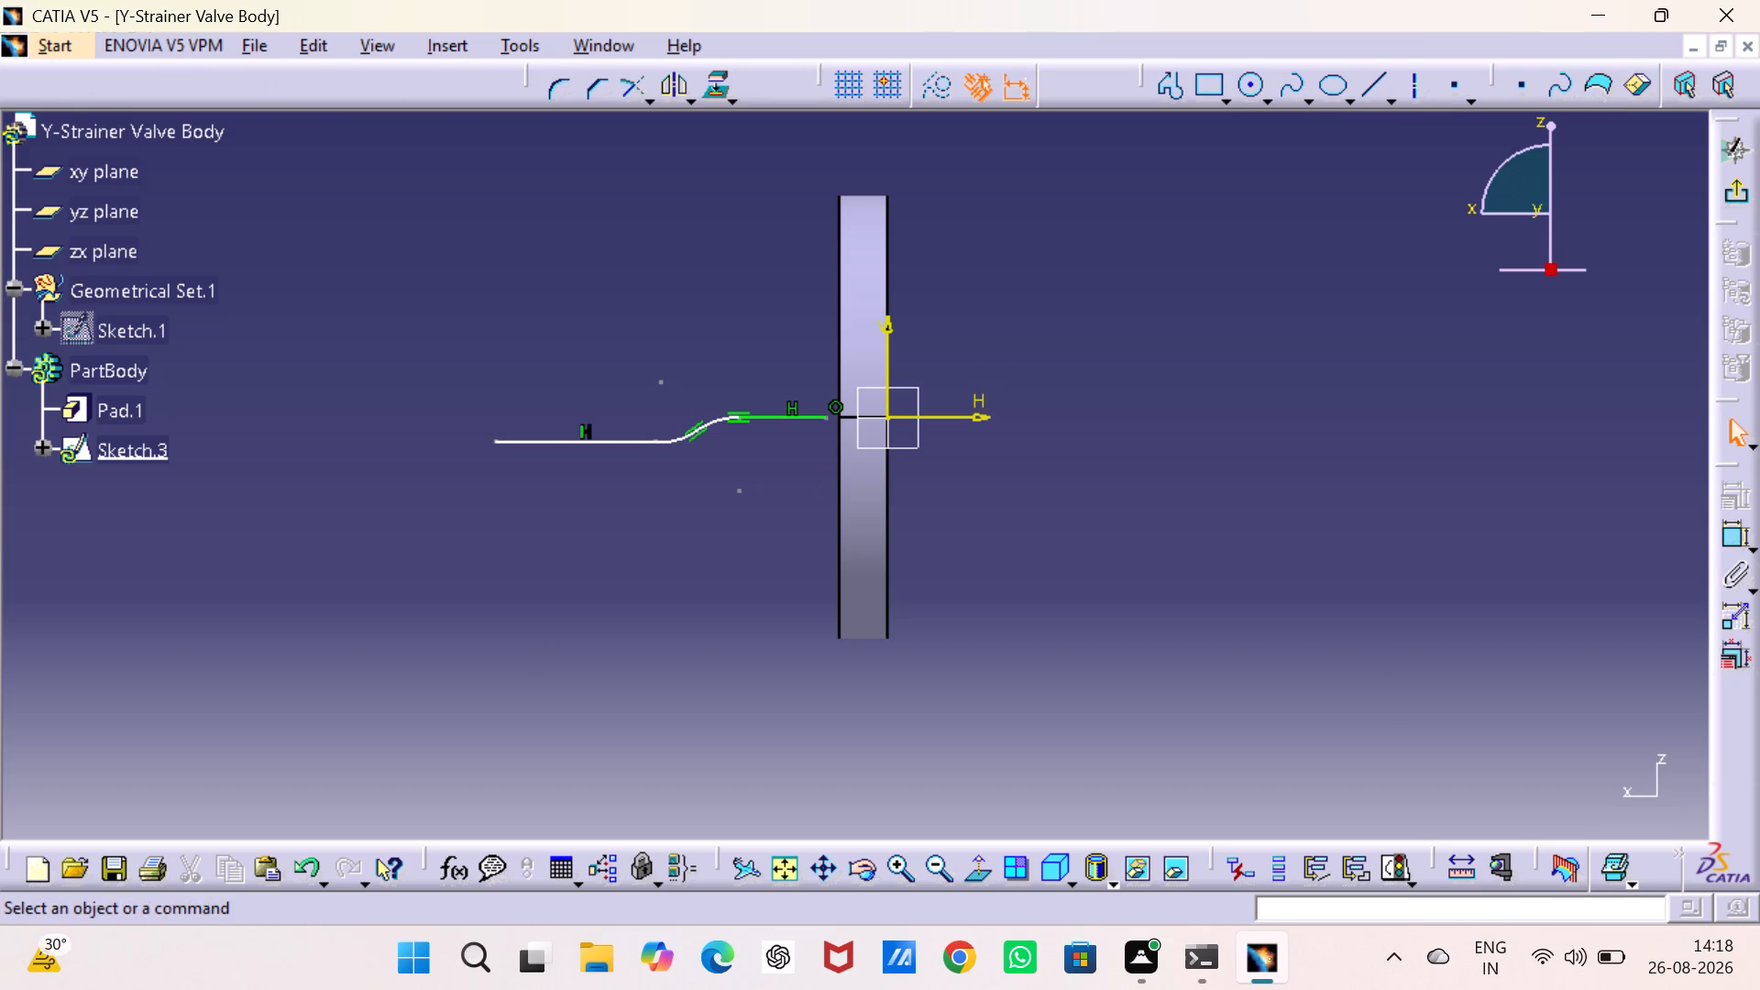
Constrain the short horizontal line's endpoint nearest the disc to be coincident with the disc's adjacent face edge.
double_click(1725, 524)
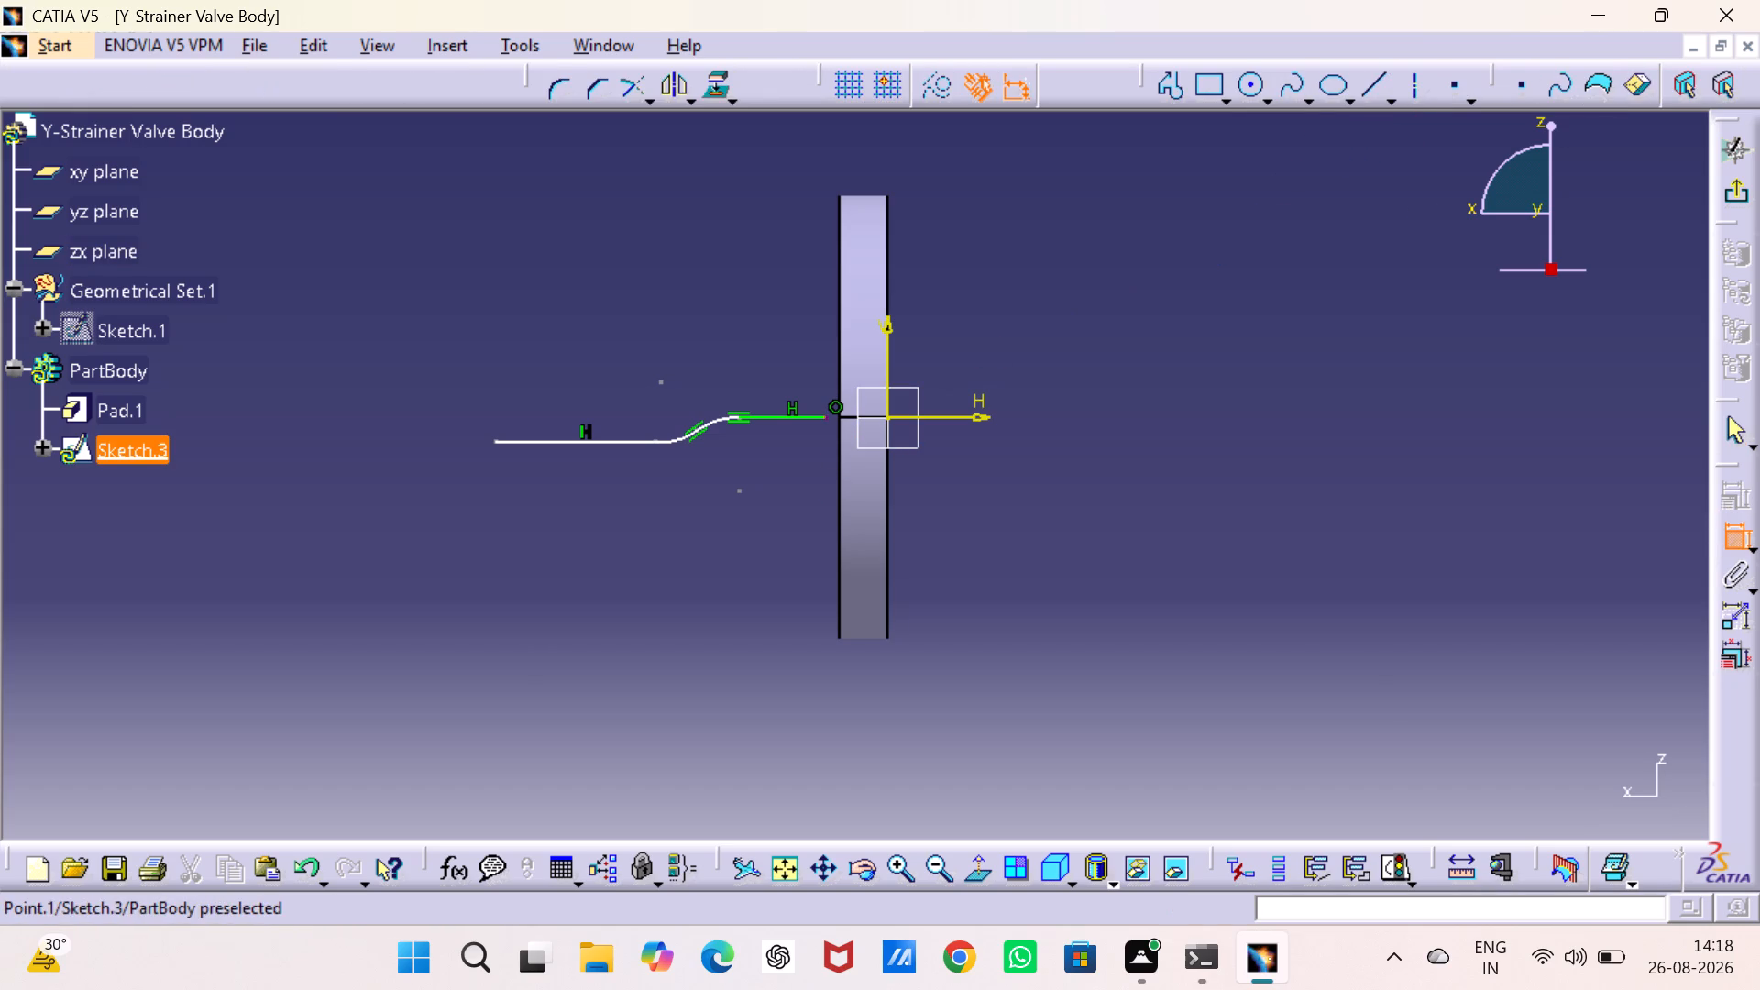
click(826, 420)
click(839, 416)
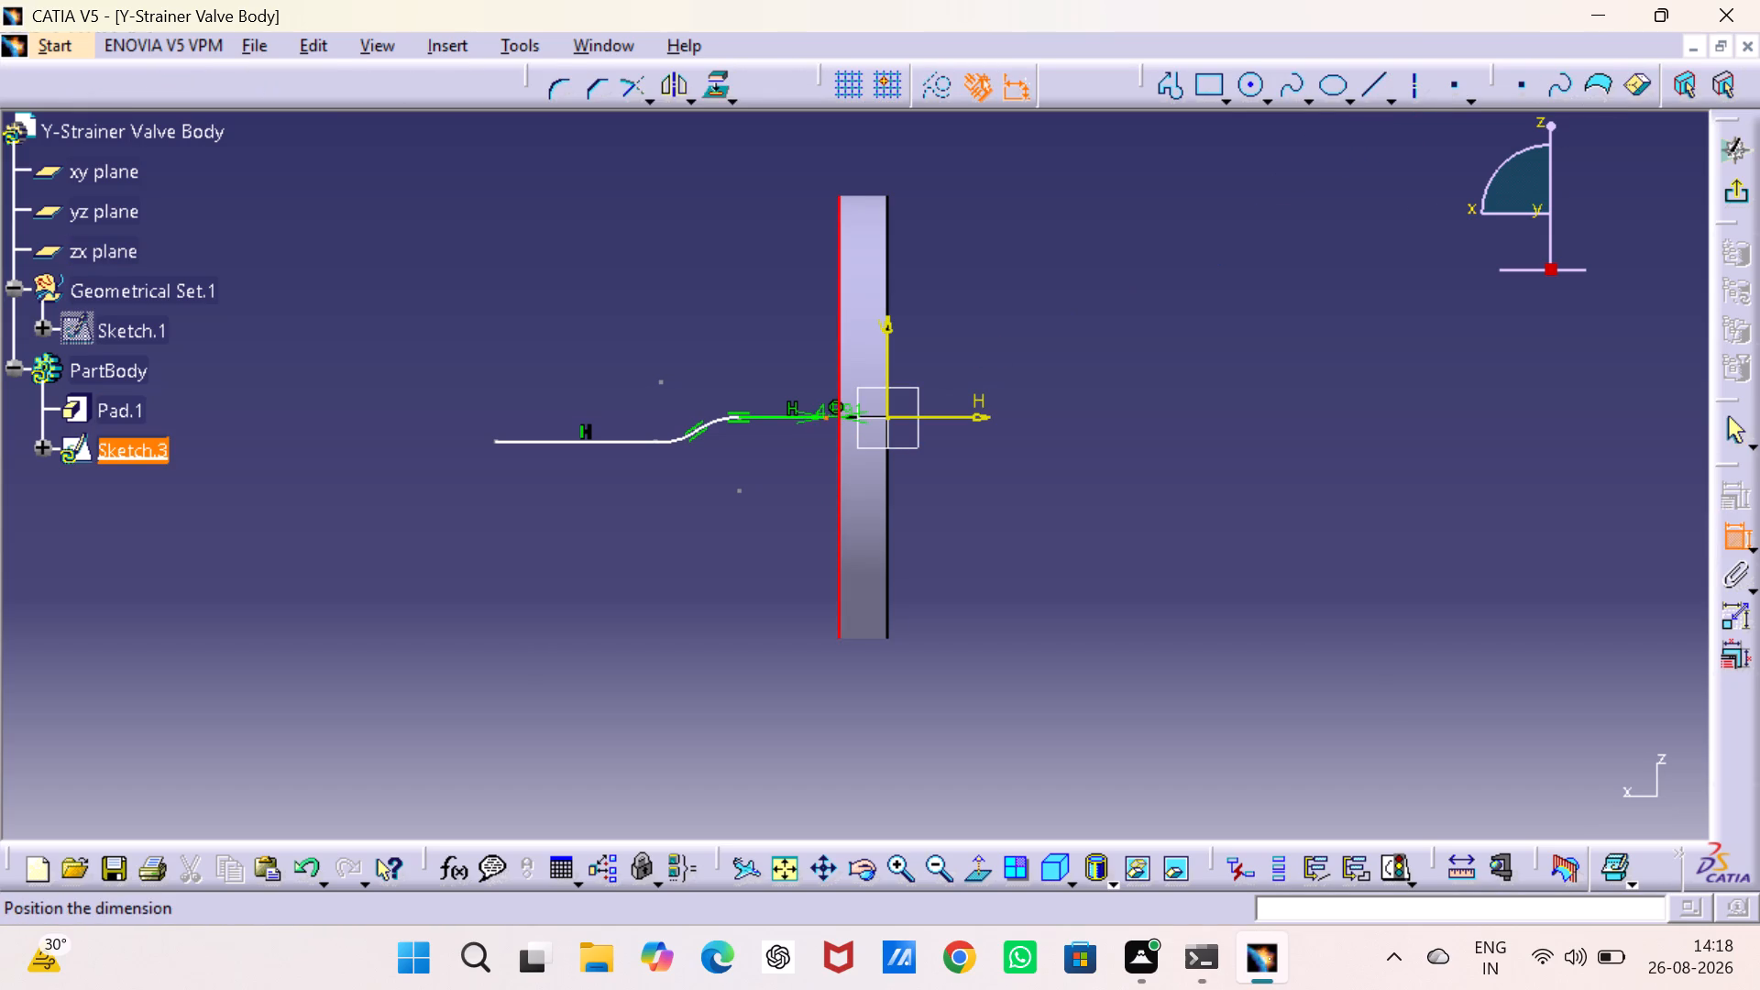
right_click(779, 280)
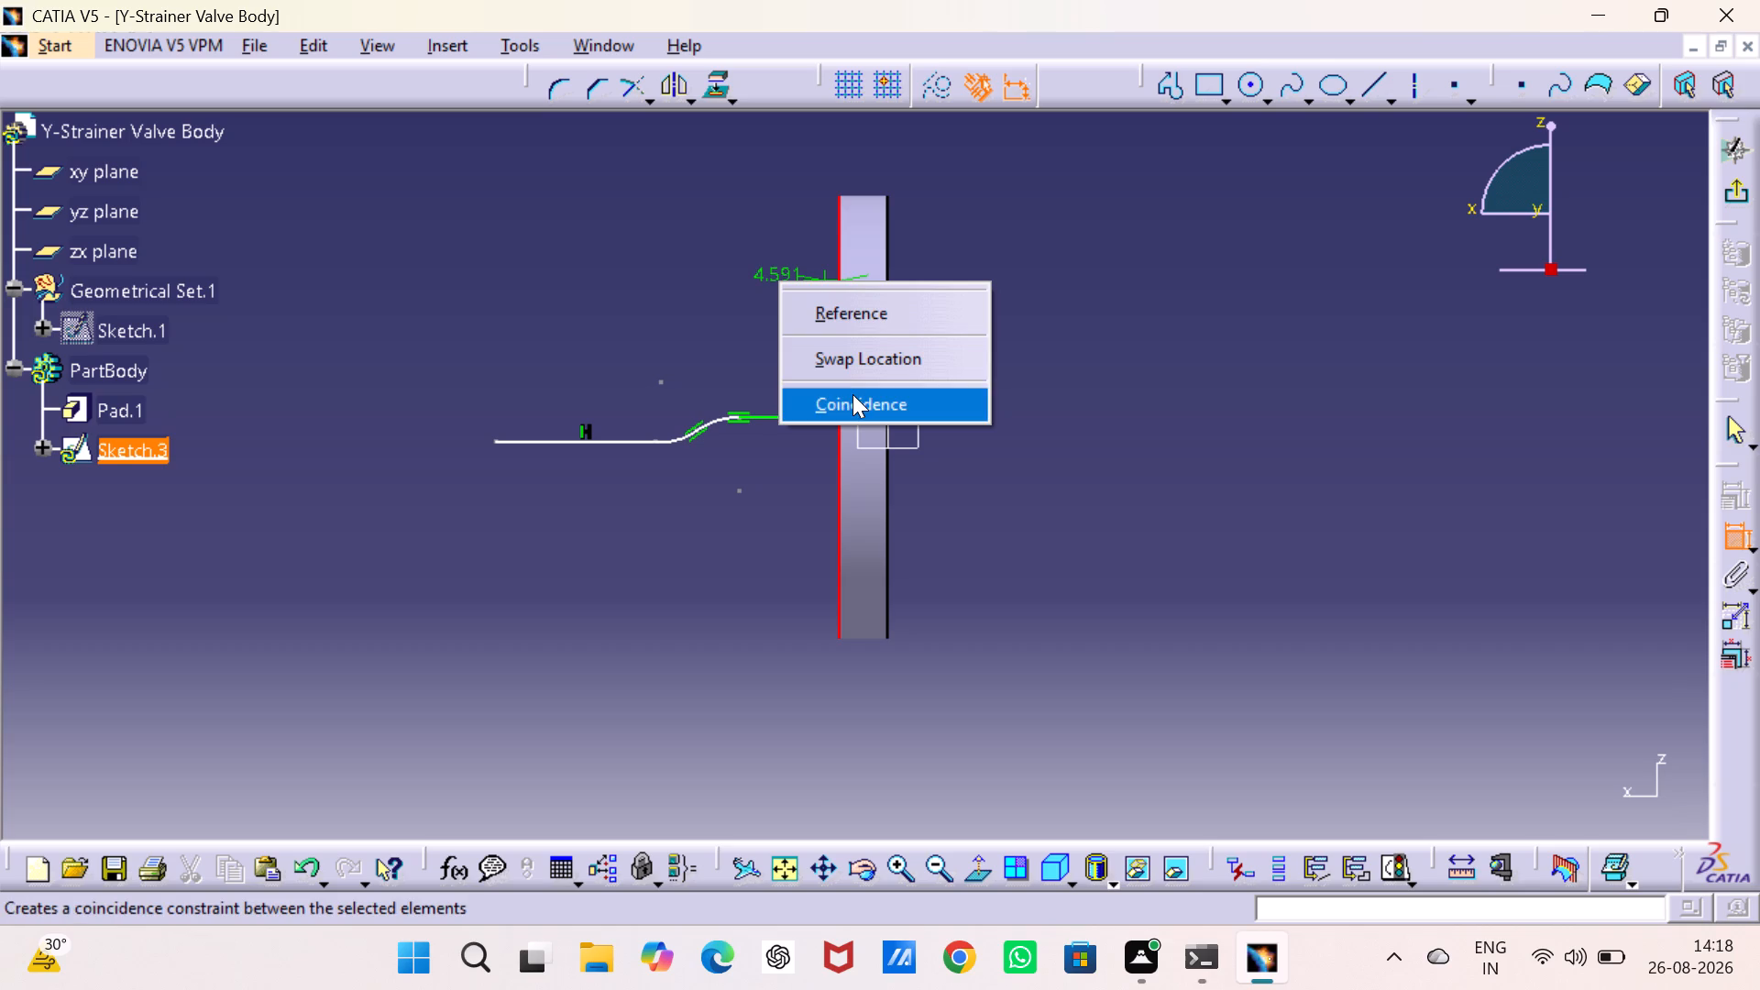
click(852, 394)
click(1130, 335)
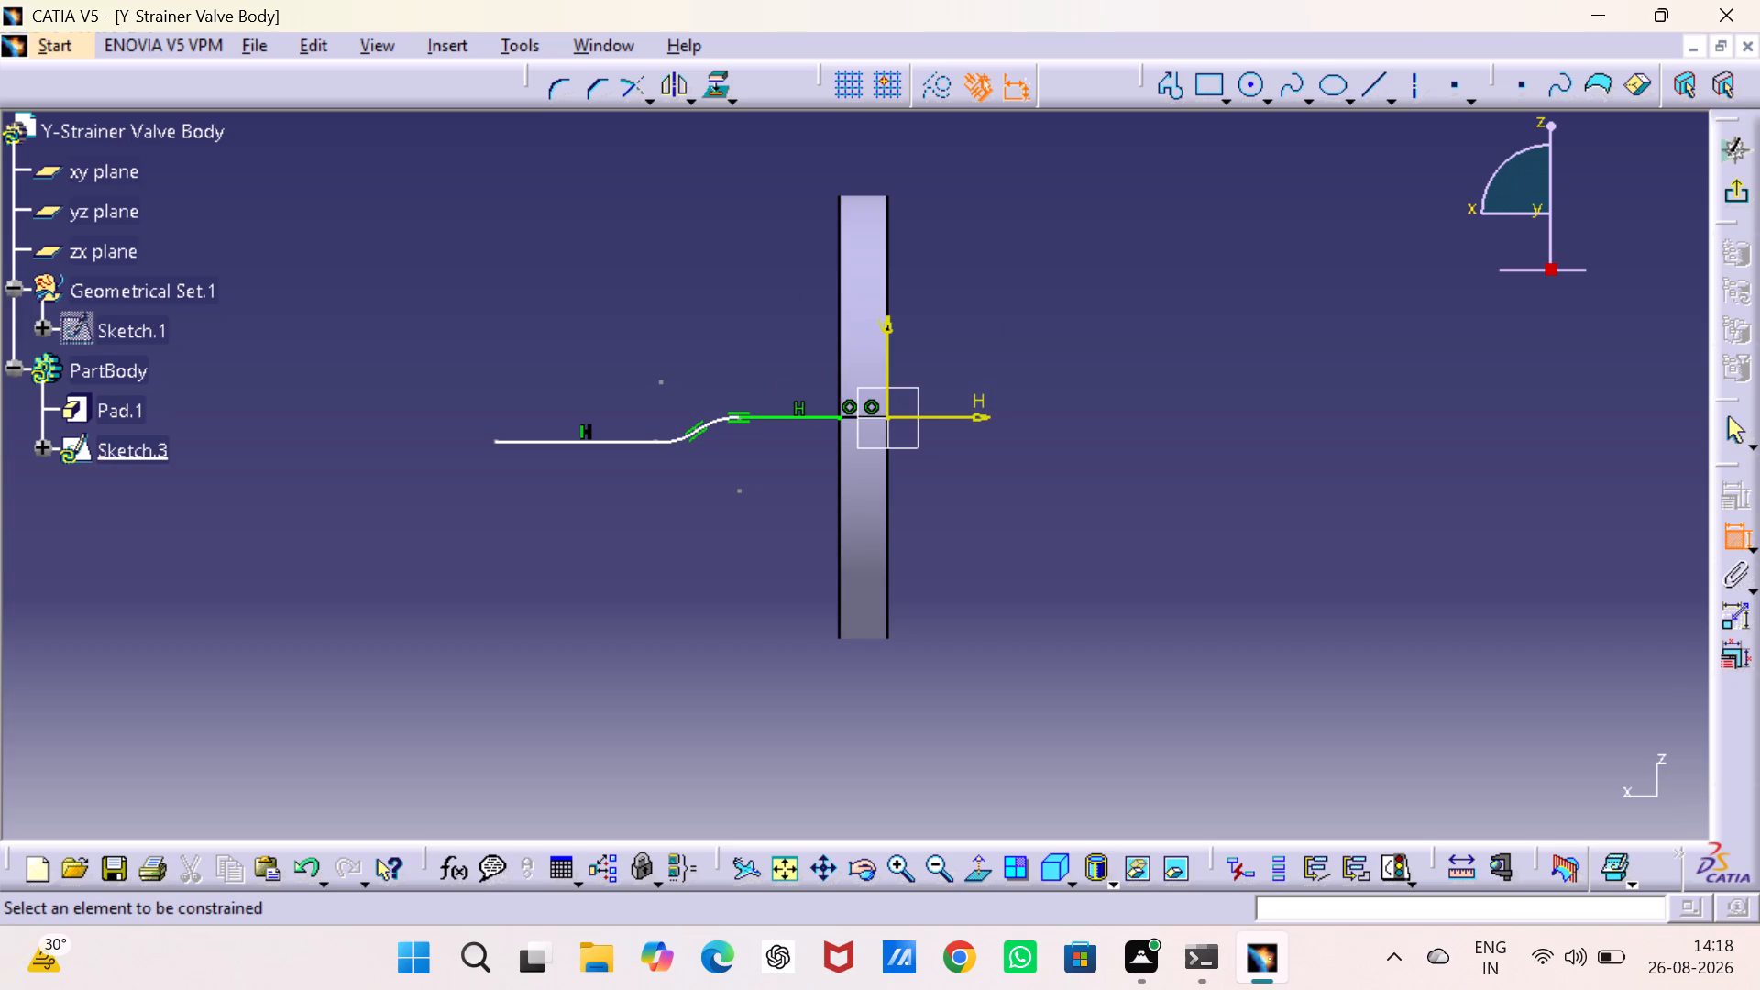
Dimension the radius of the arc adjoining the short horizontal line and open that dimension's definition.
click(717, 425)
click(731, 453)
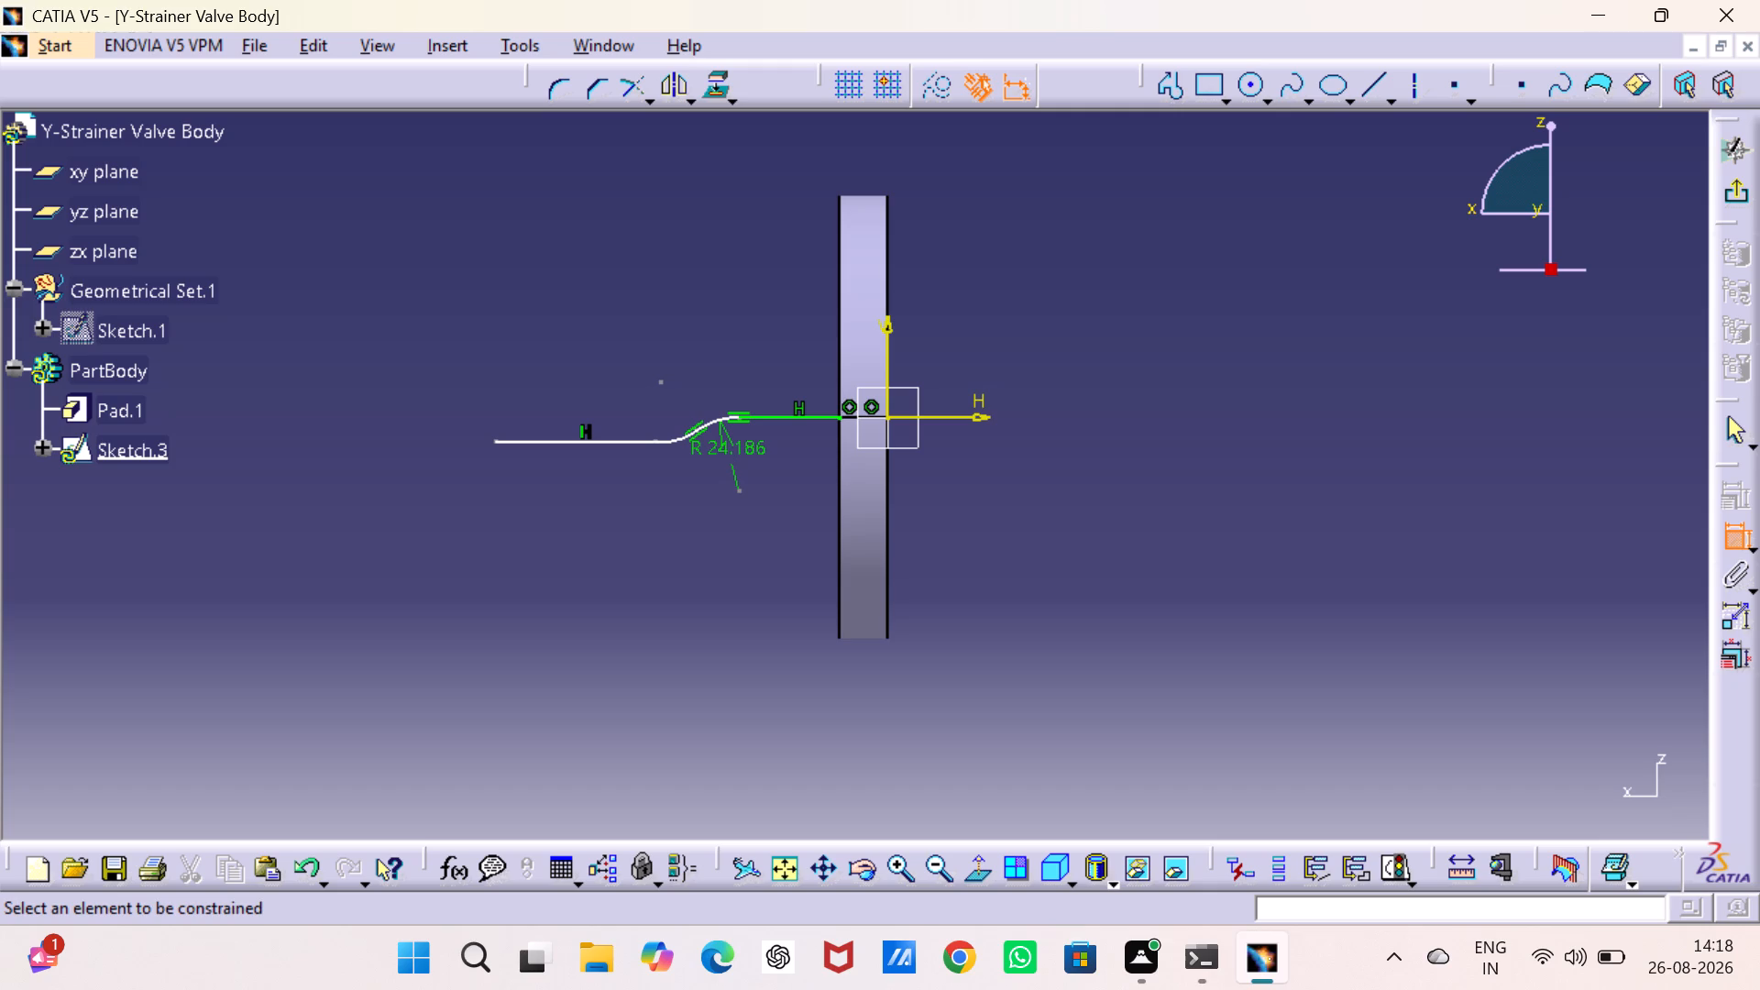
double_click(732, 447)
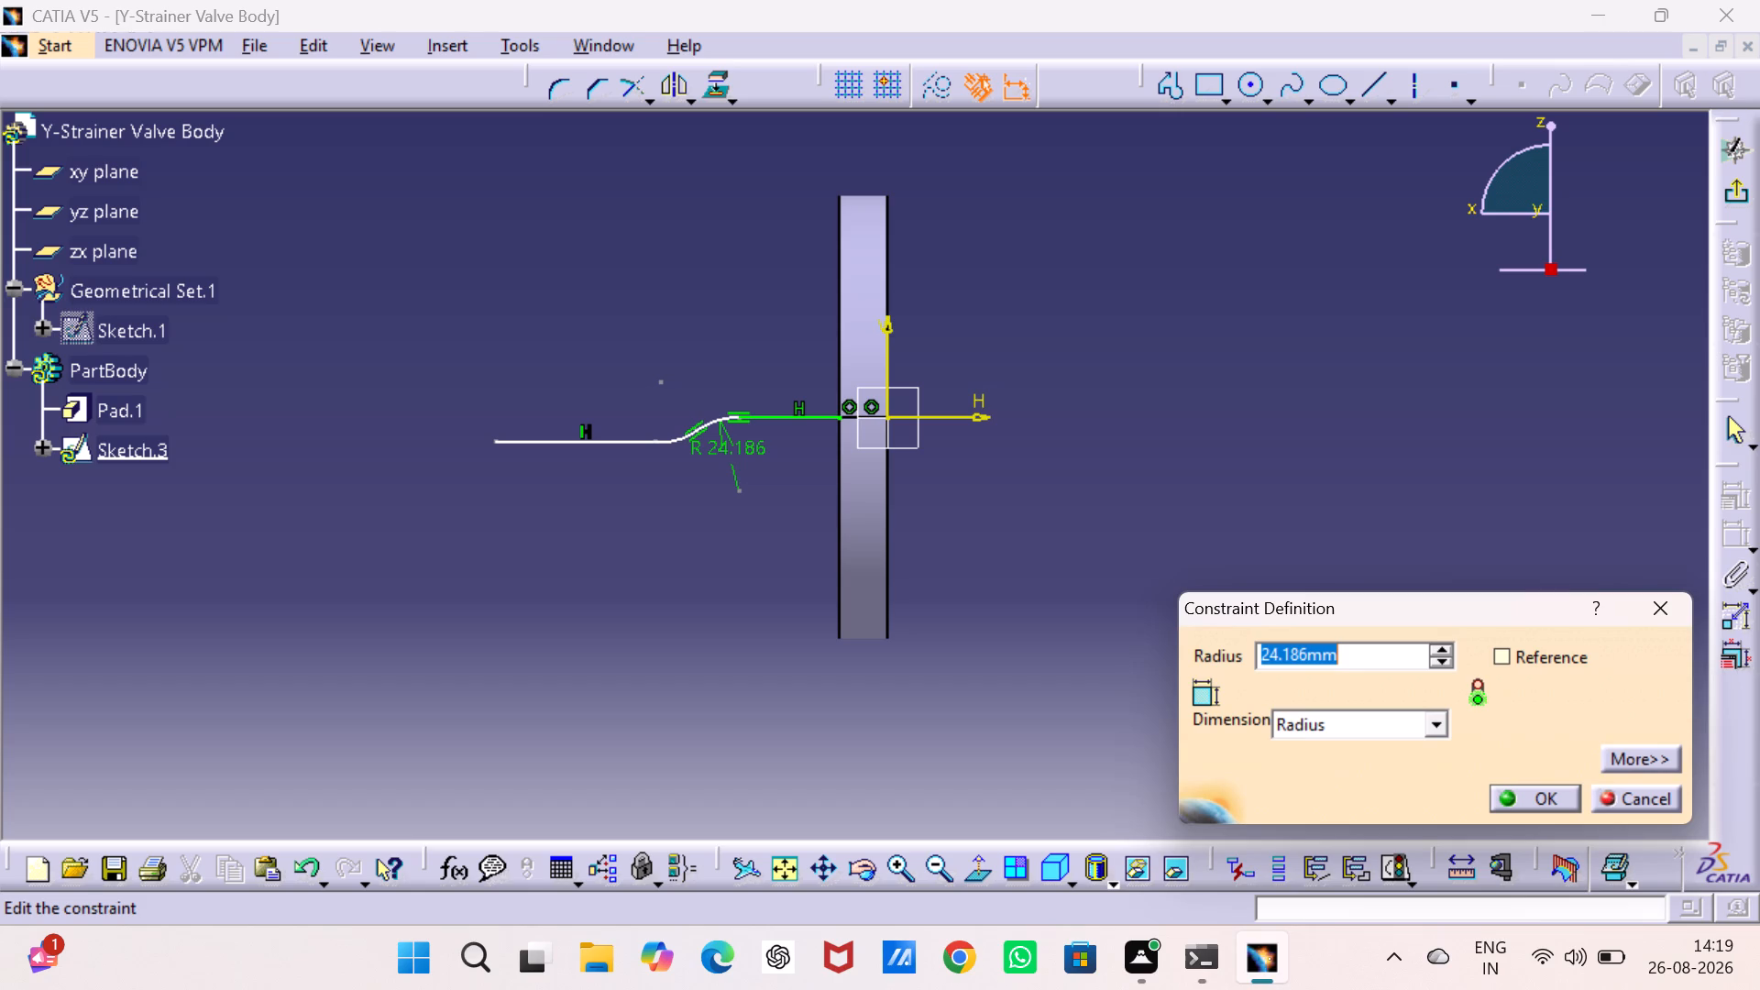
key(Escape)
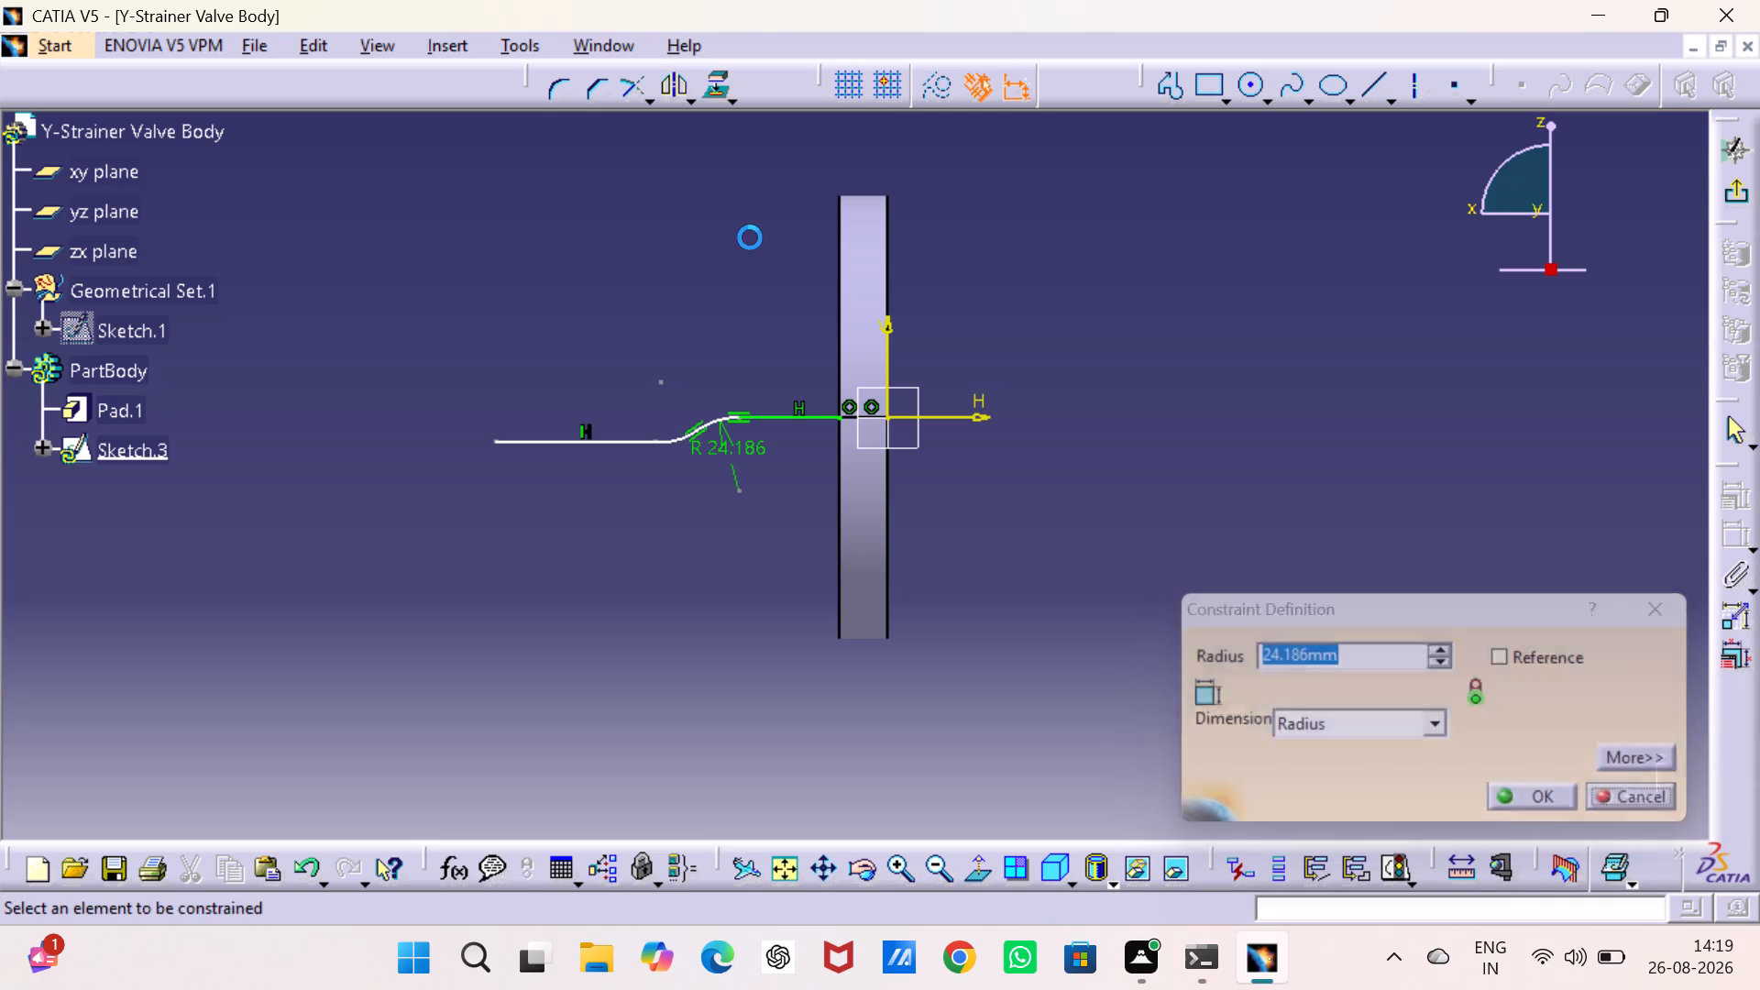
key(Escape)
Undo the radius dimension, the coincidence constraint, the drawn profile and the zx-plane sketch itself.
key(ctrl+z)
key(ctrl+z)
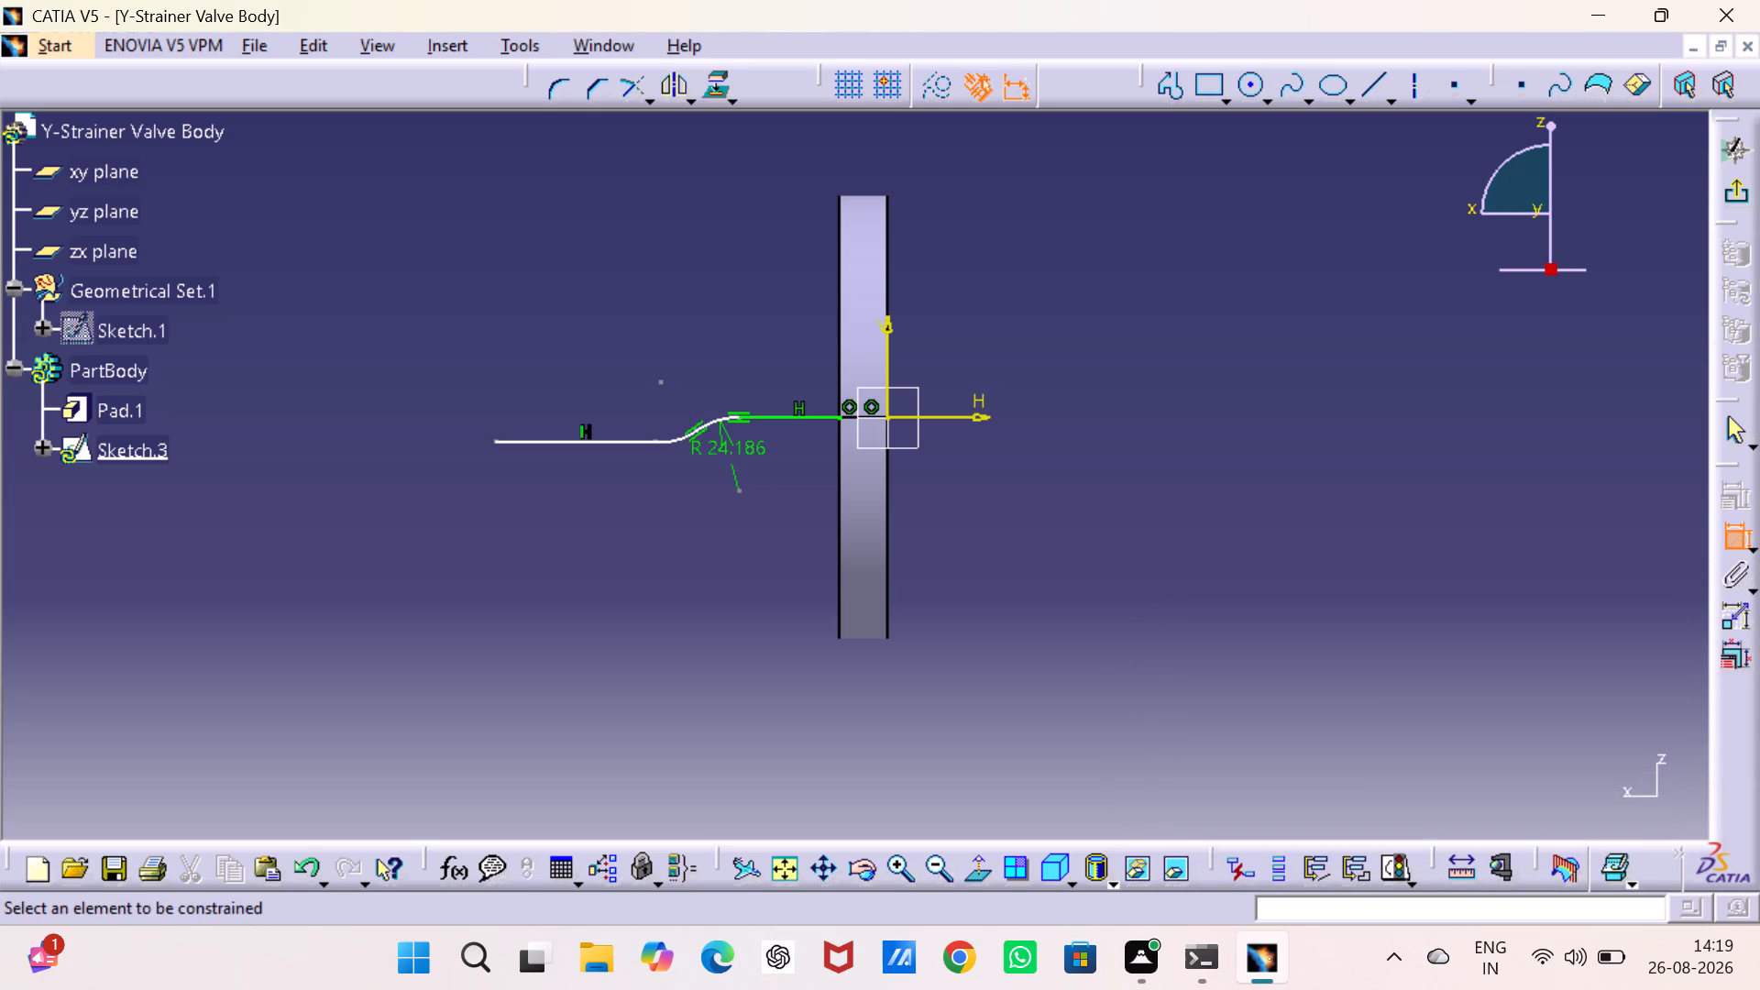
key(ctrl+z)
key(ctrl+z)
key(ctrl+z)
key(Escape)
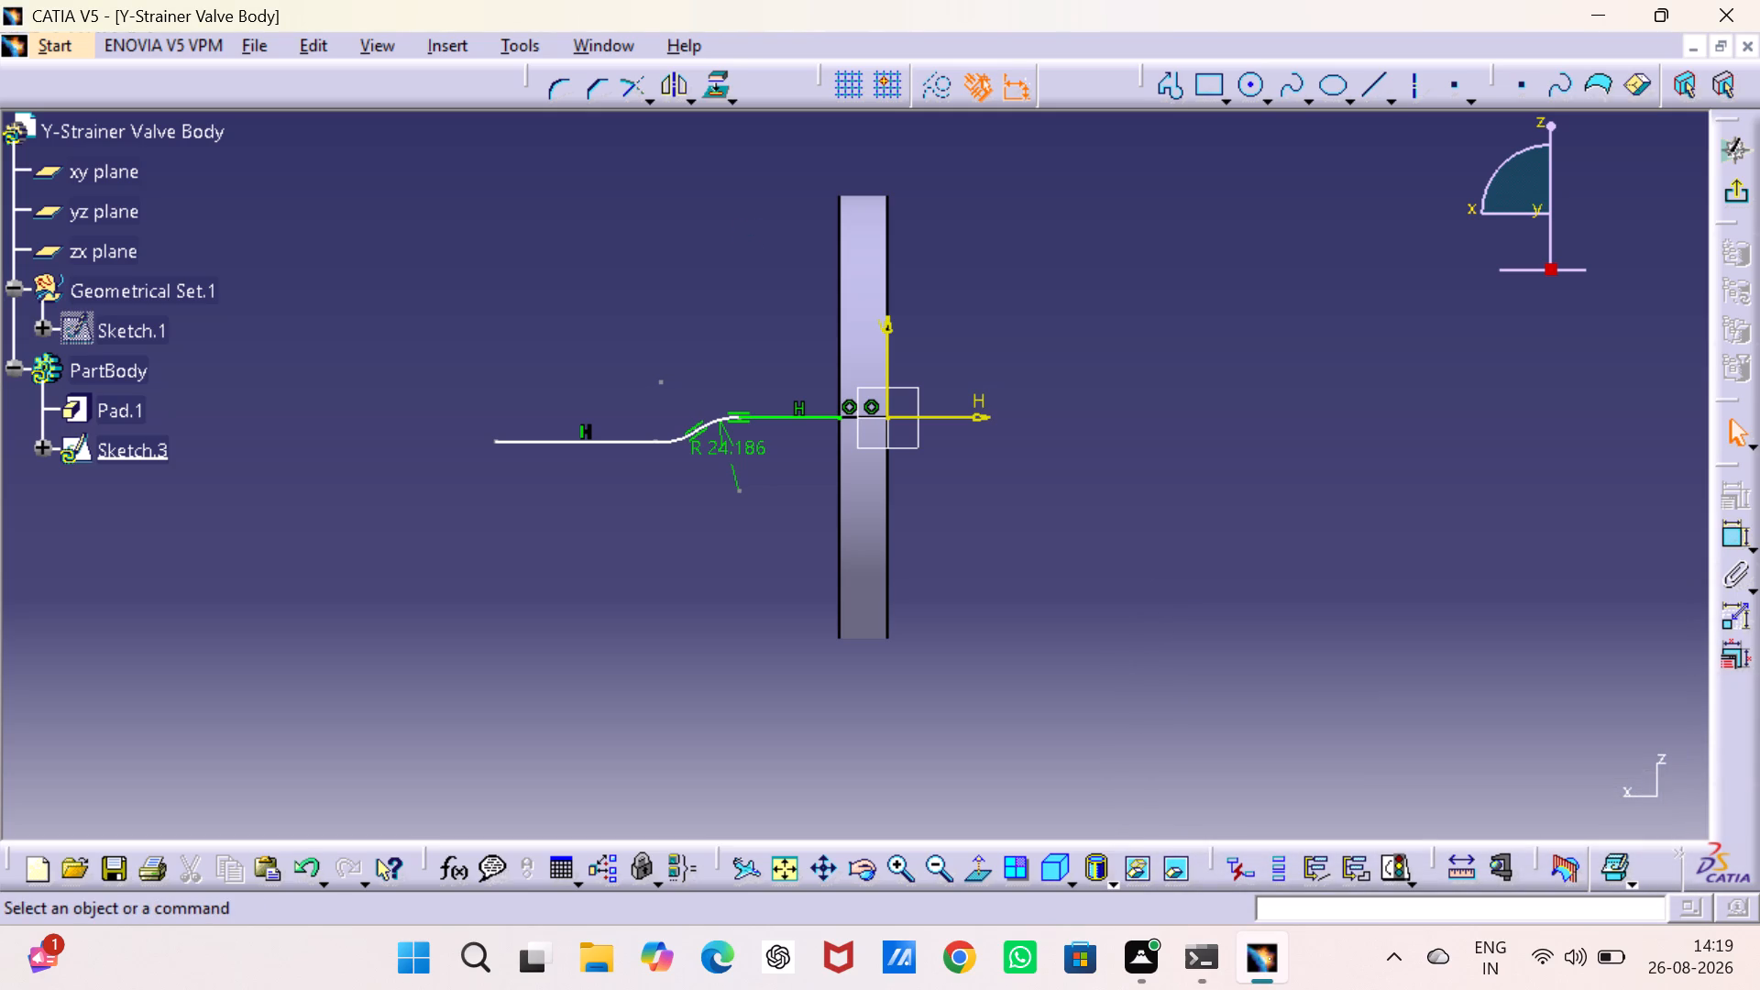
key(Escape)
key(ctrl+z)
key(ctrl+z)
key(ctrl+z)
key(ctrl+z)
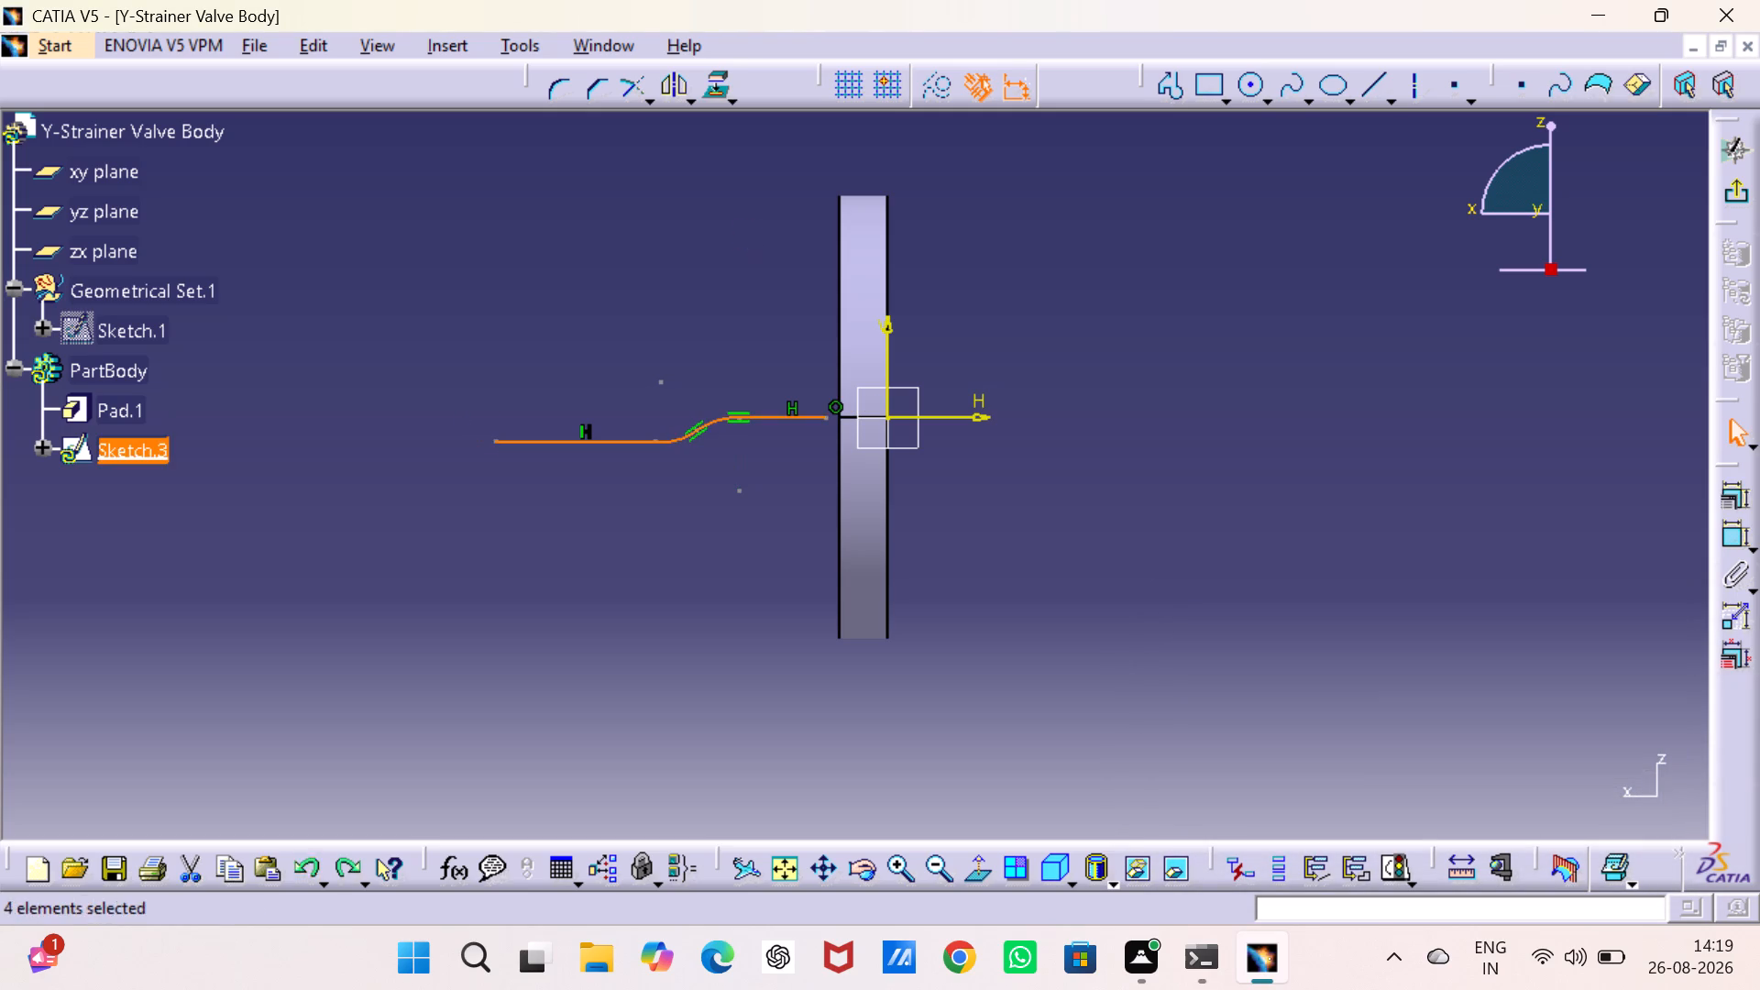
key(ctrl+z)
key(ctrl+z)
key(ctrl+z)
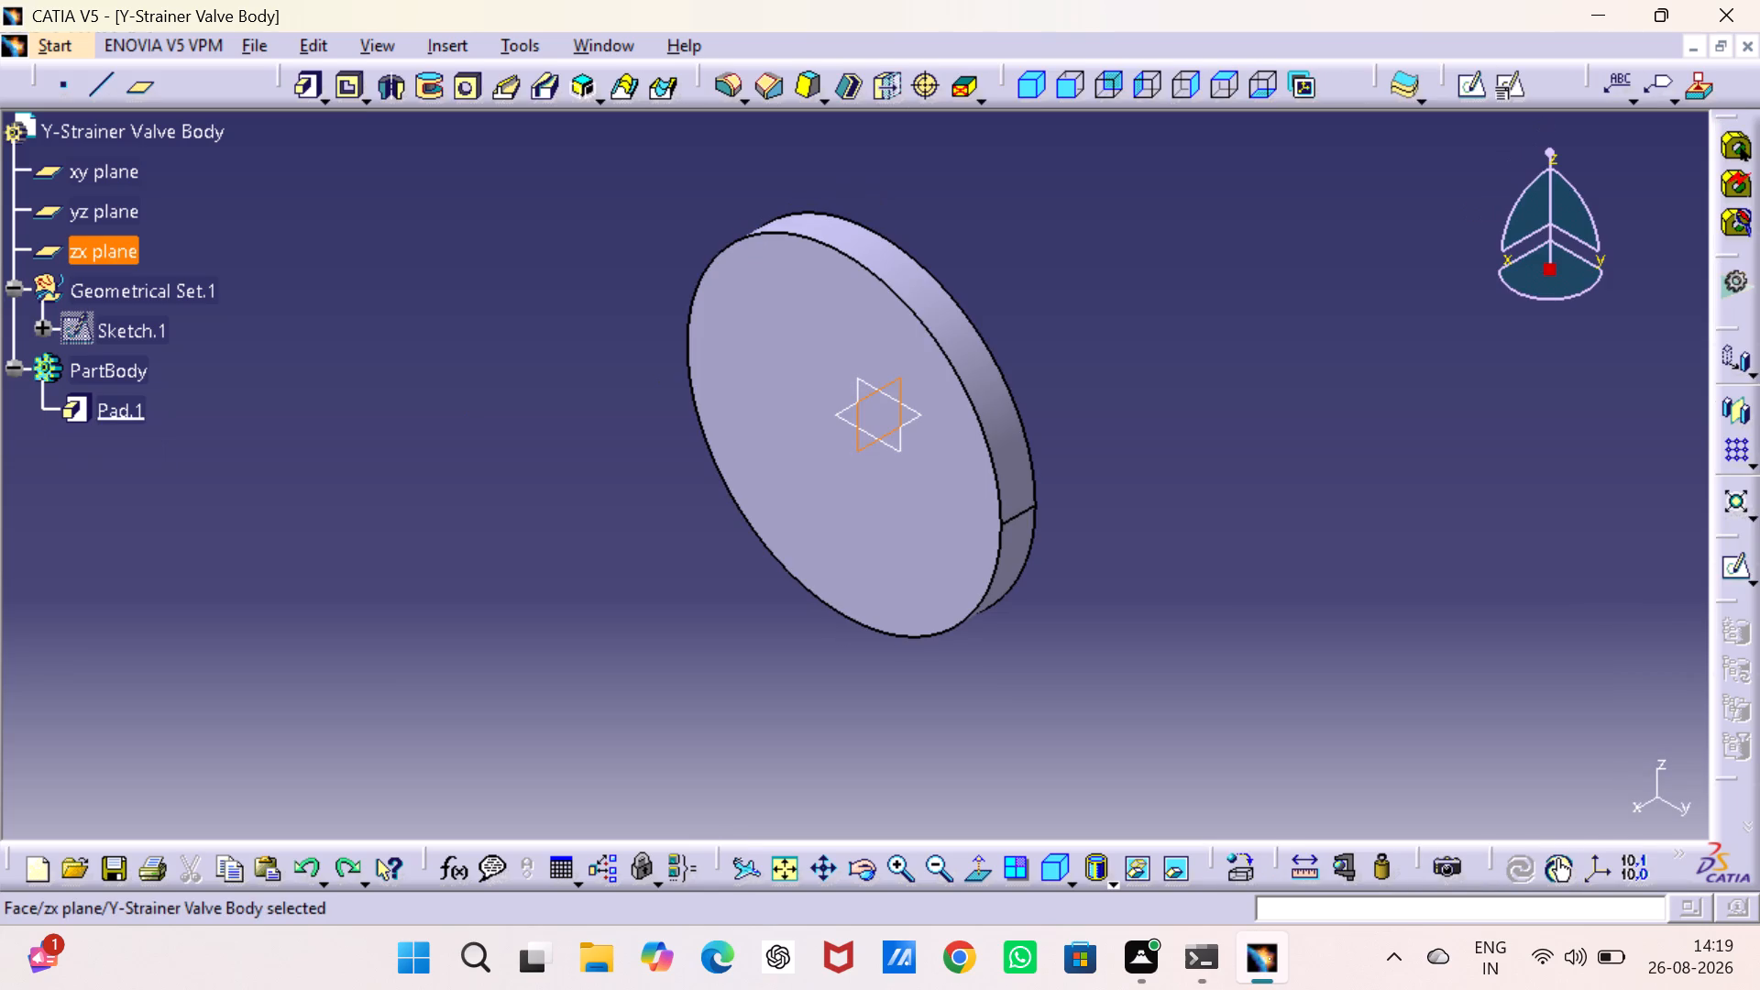
Open a new sketch on the zx plane.
click(1473, 83)
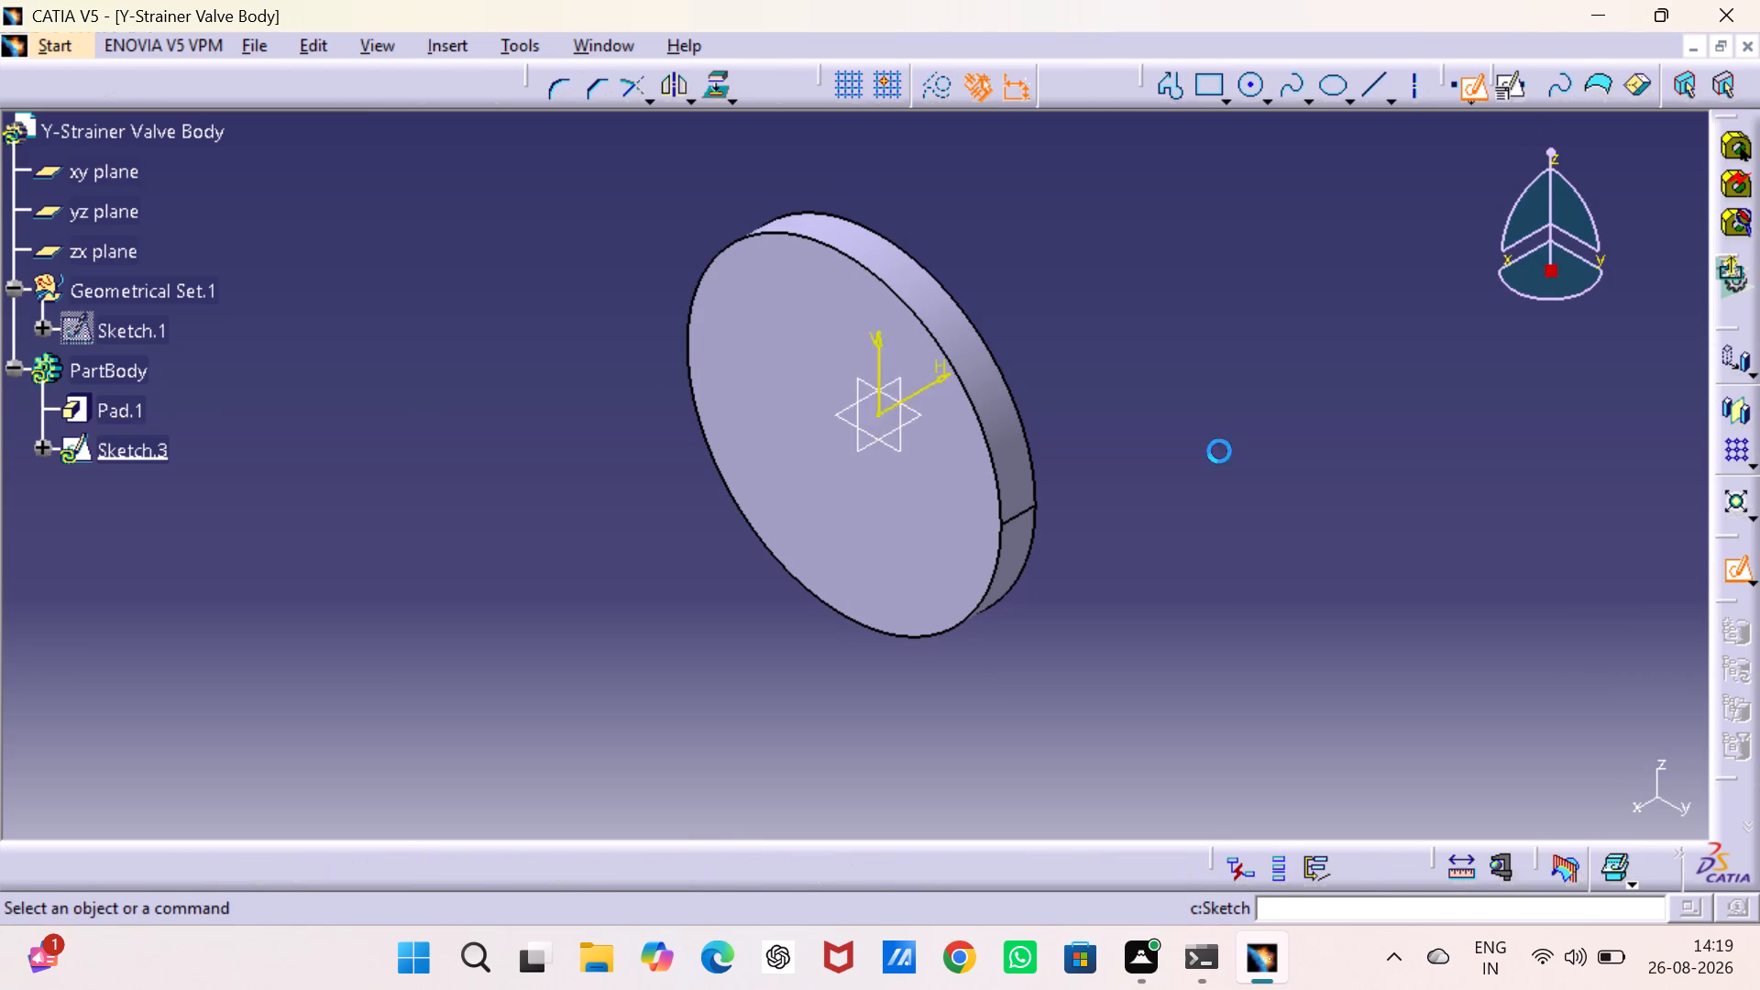
Draw a line about 181 mm long from the sketch origin through the disc, along the negative H direction.
click(1253, 388)
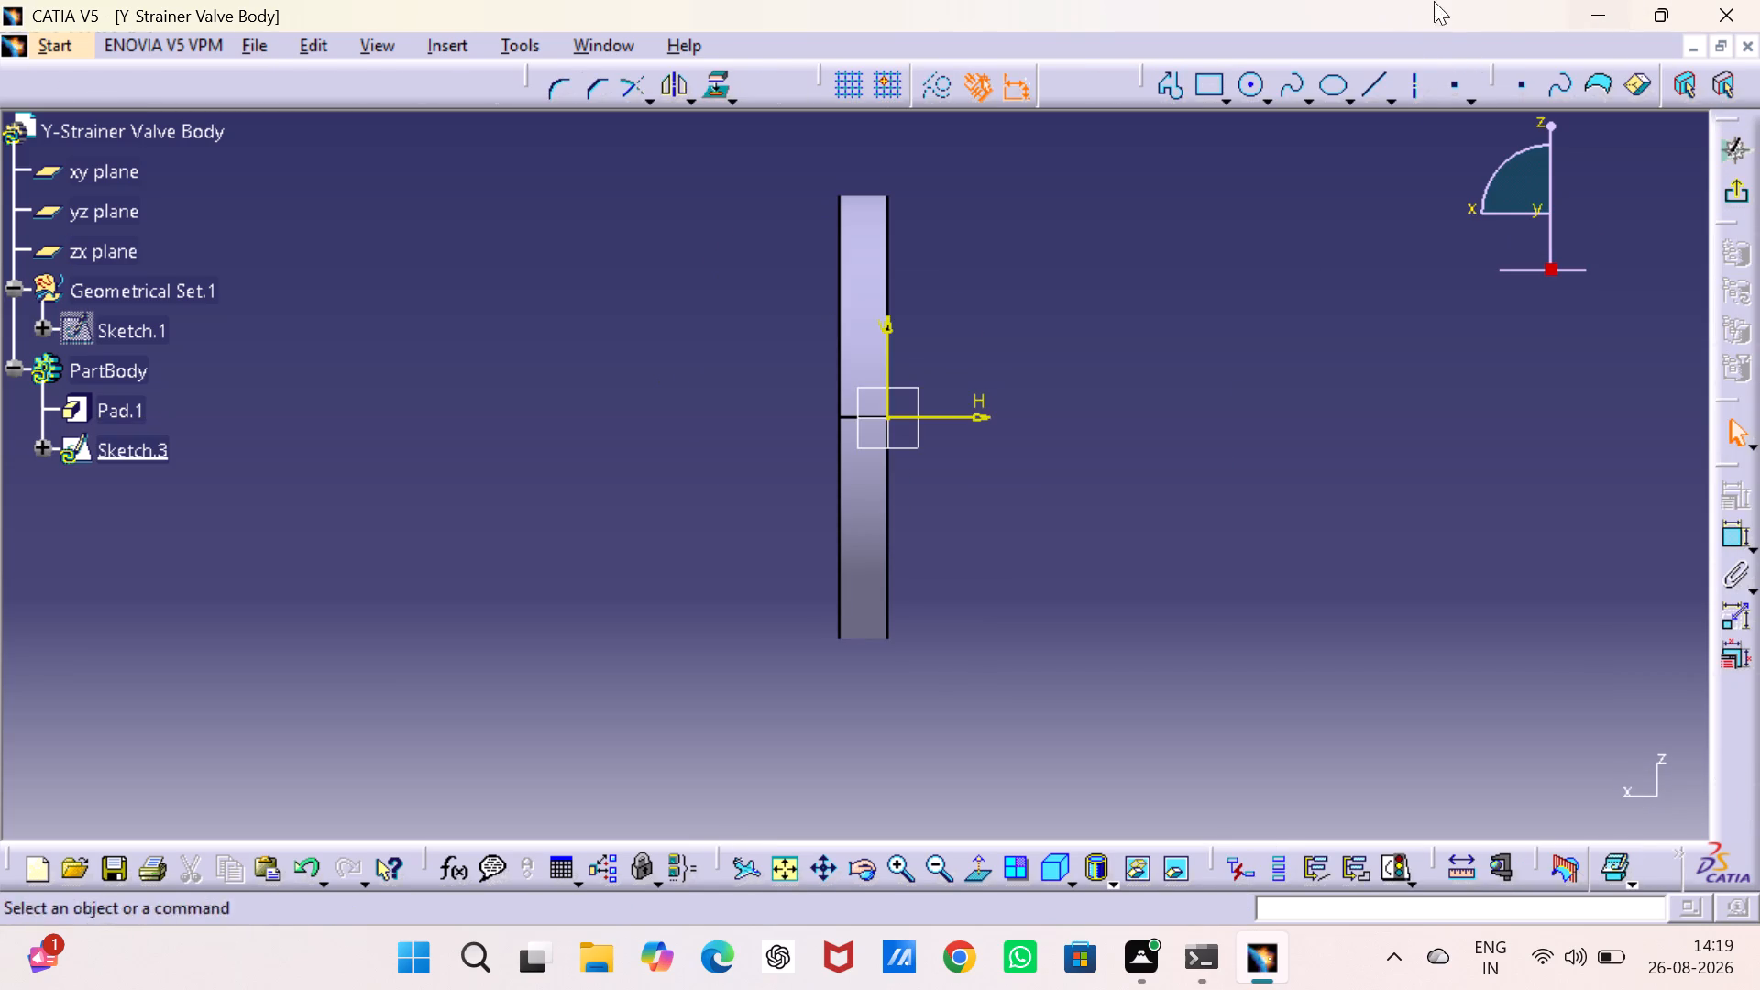
drag(1371, 81, 1366, 89)
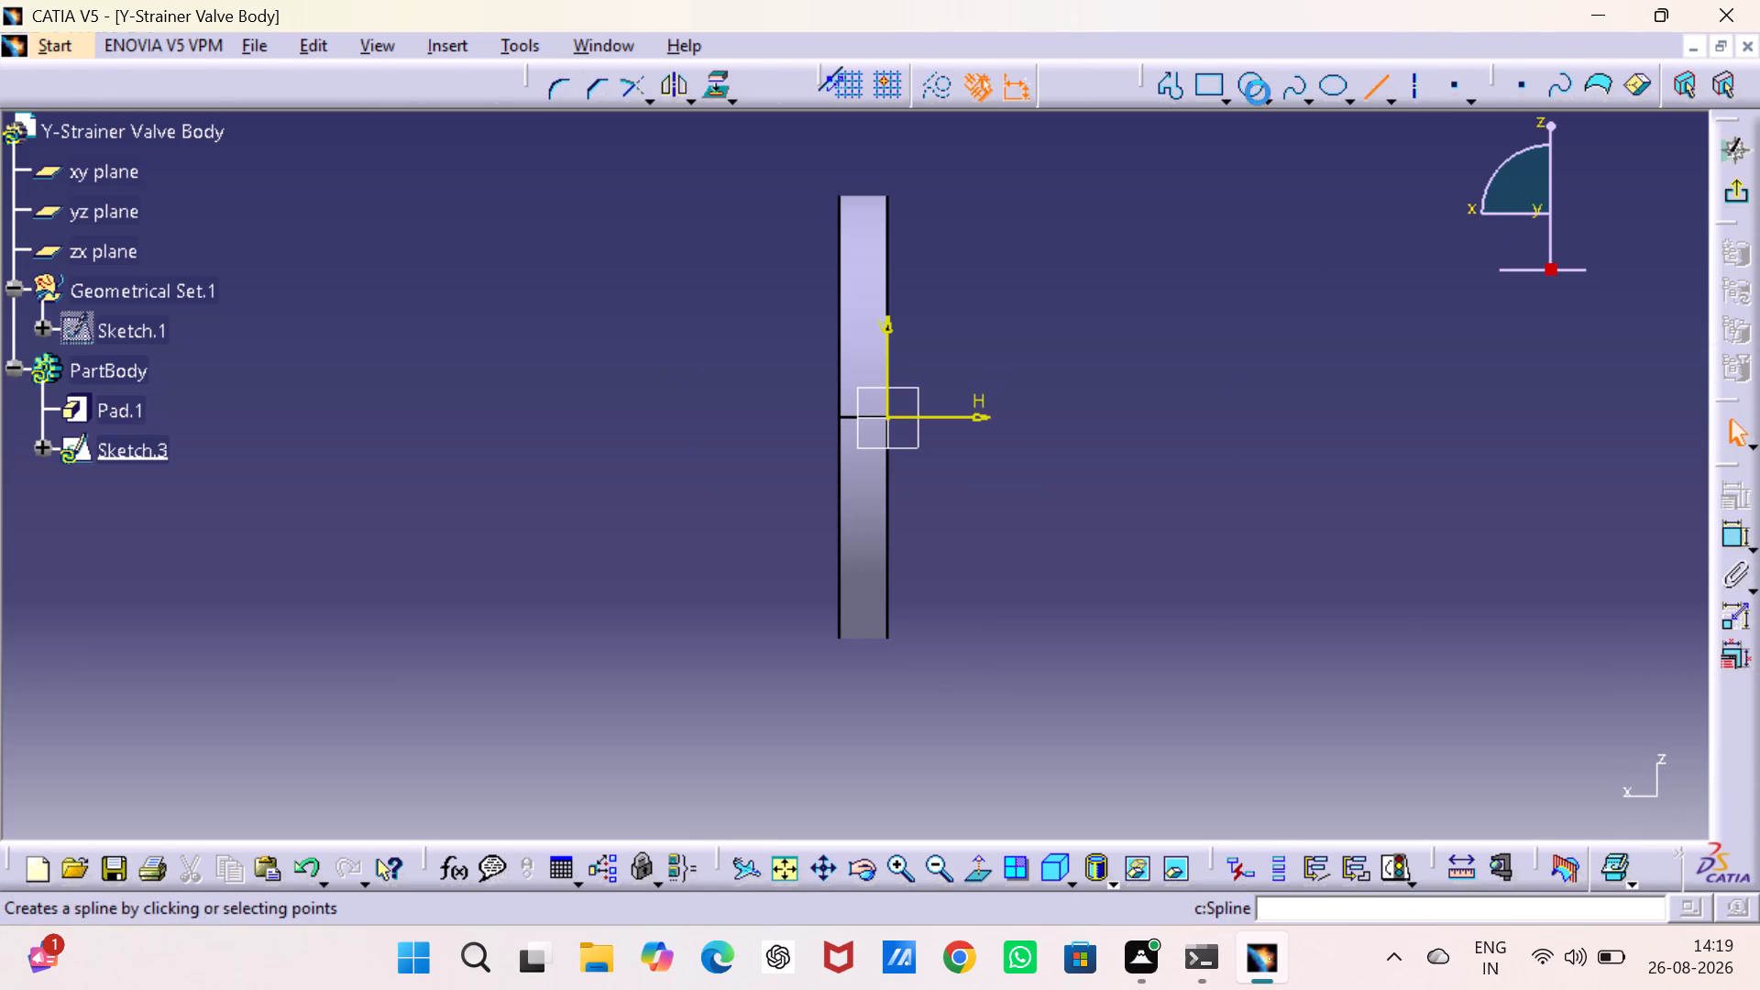
click(888, 415)
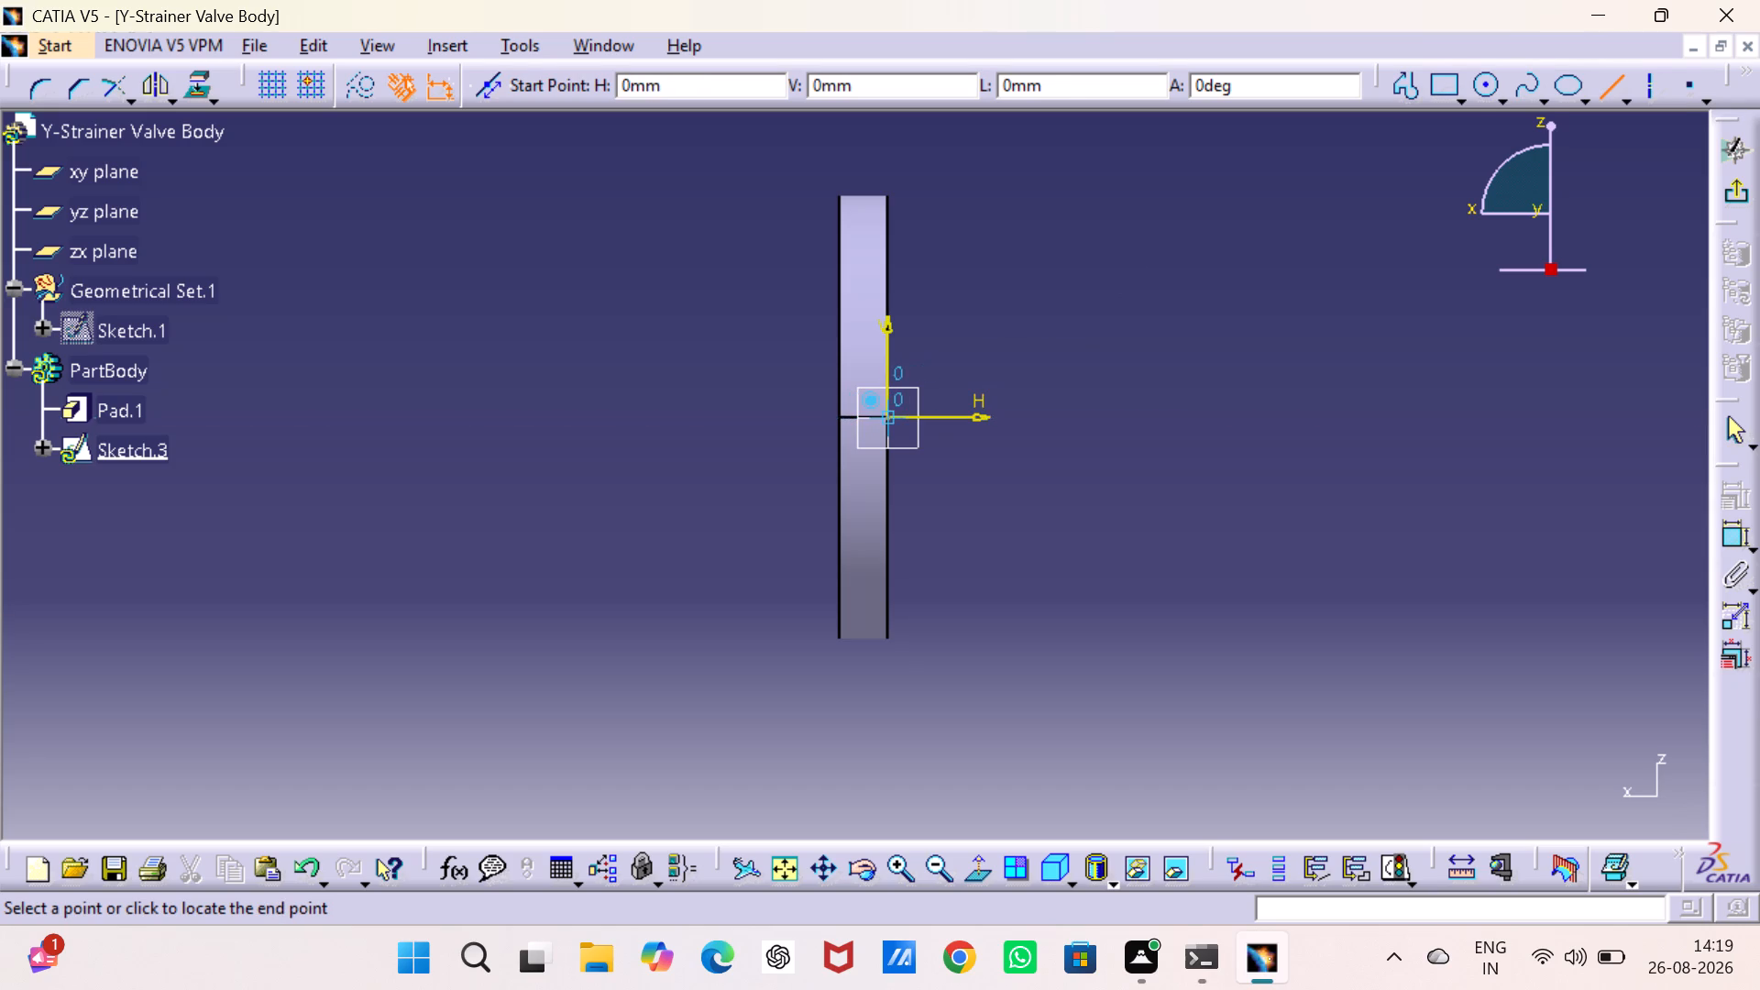
click(335, 406)
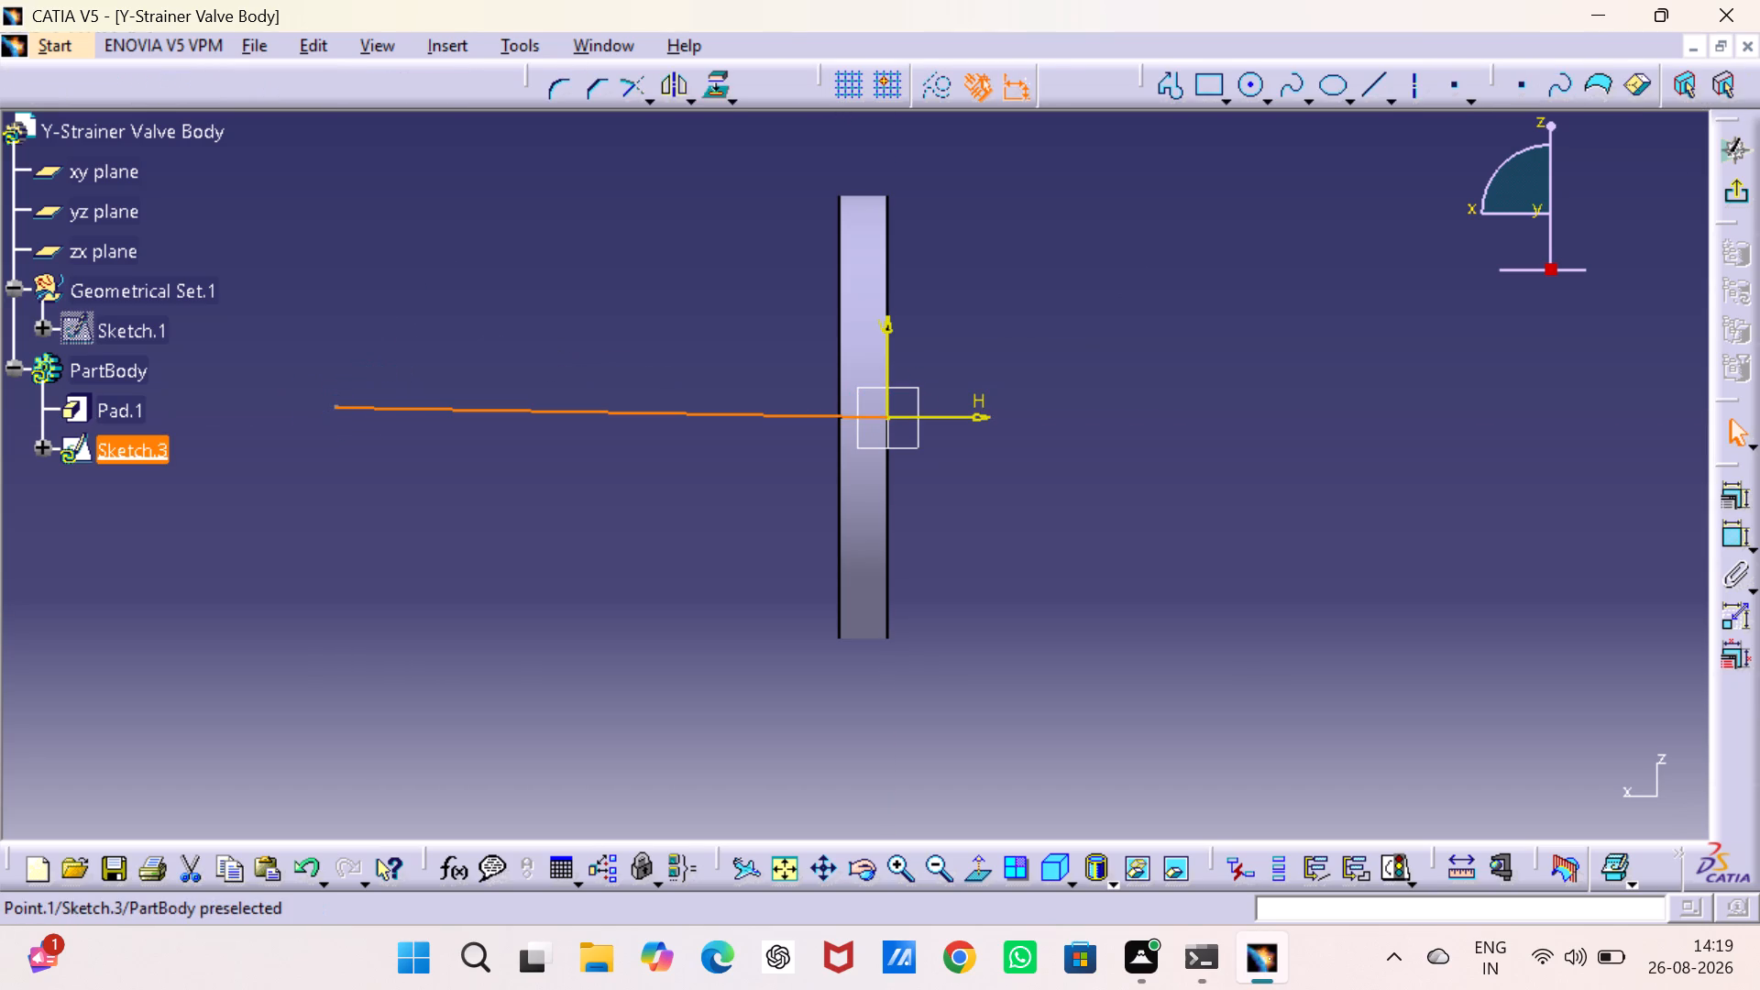
click(656, 336)
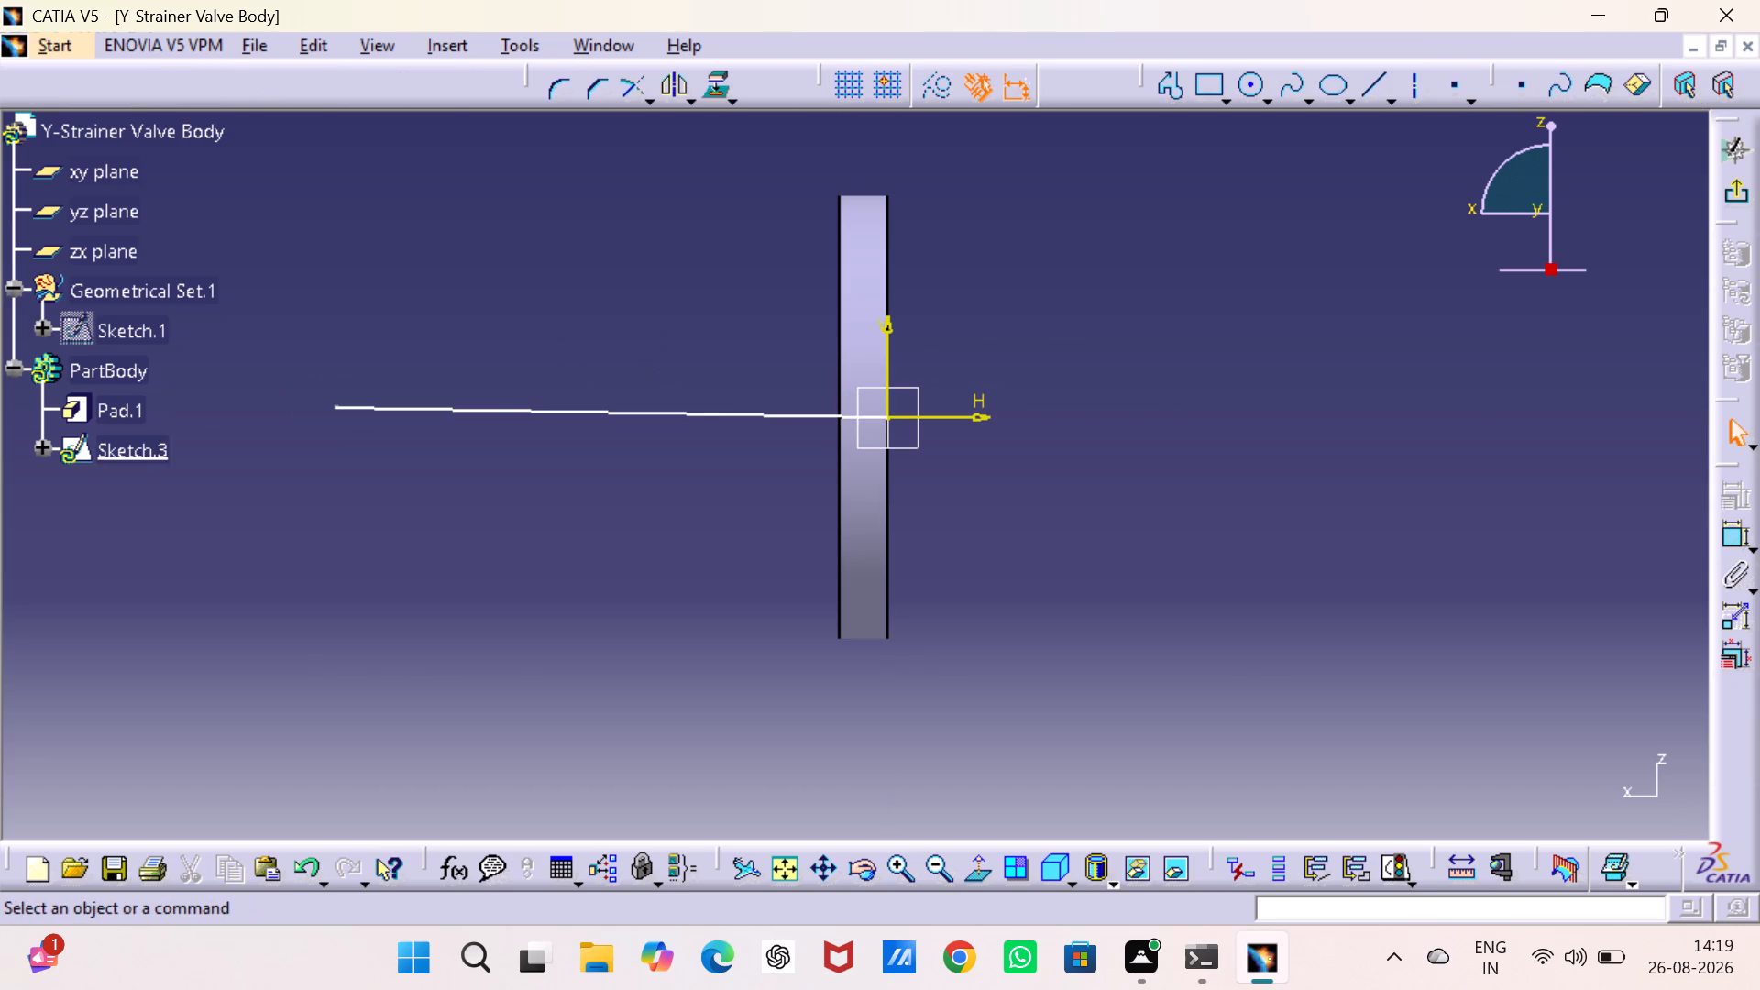
Apply a horizontal constraint to the long line running from the origin.
click(645, 410)
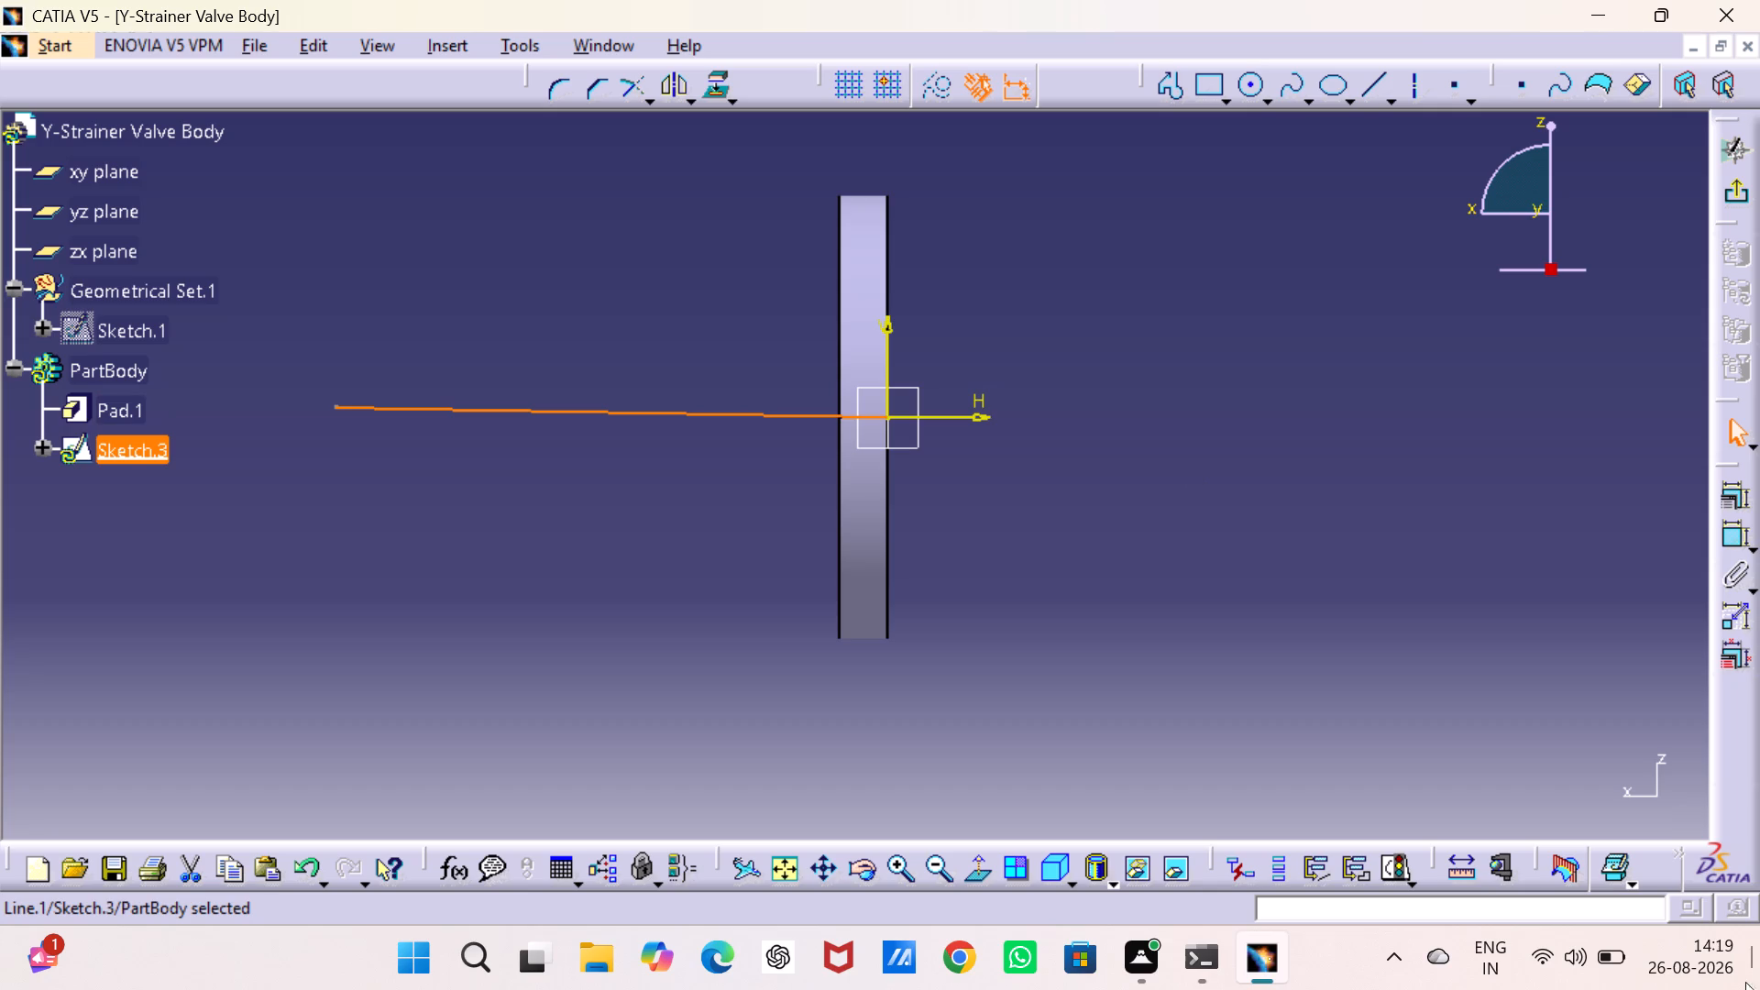
click(1726, 486)
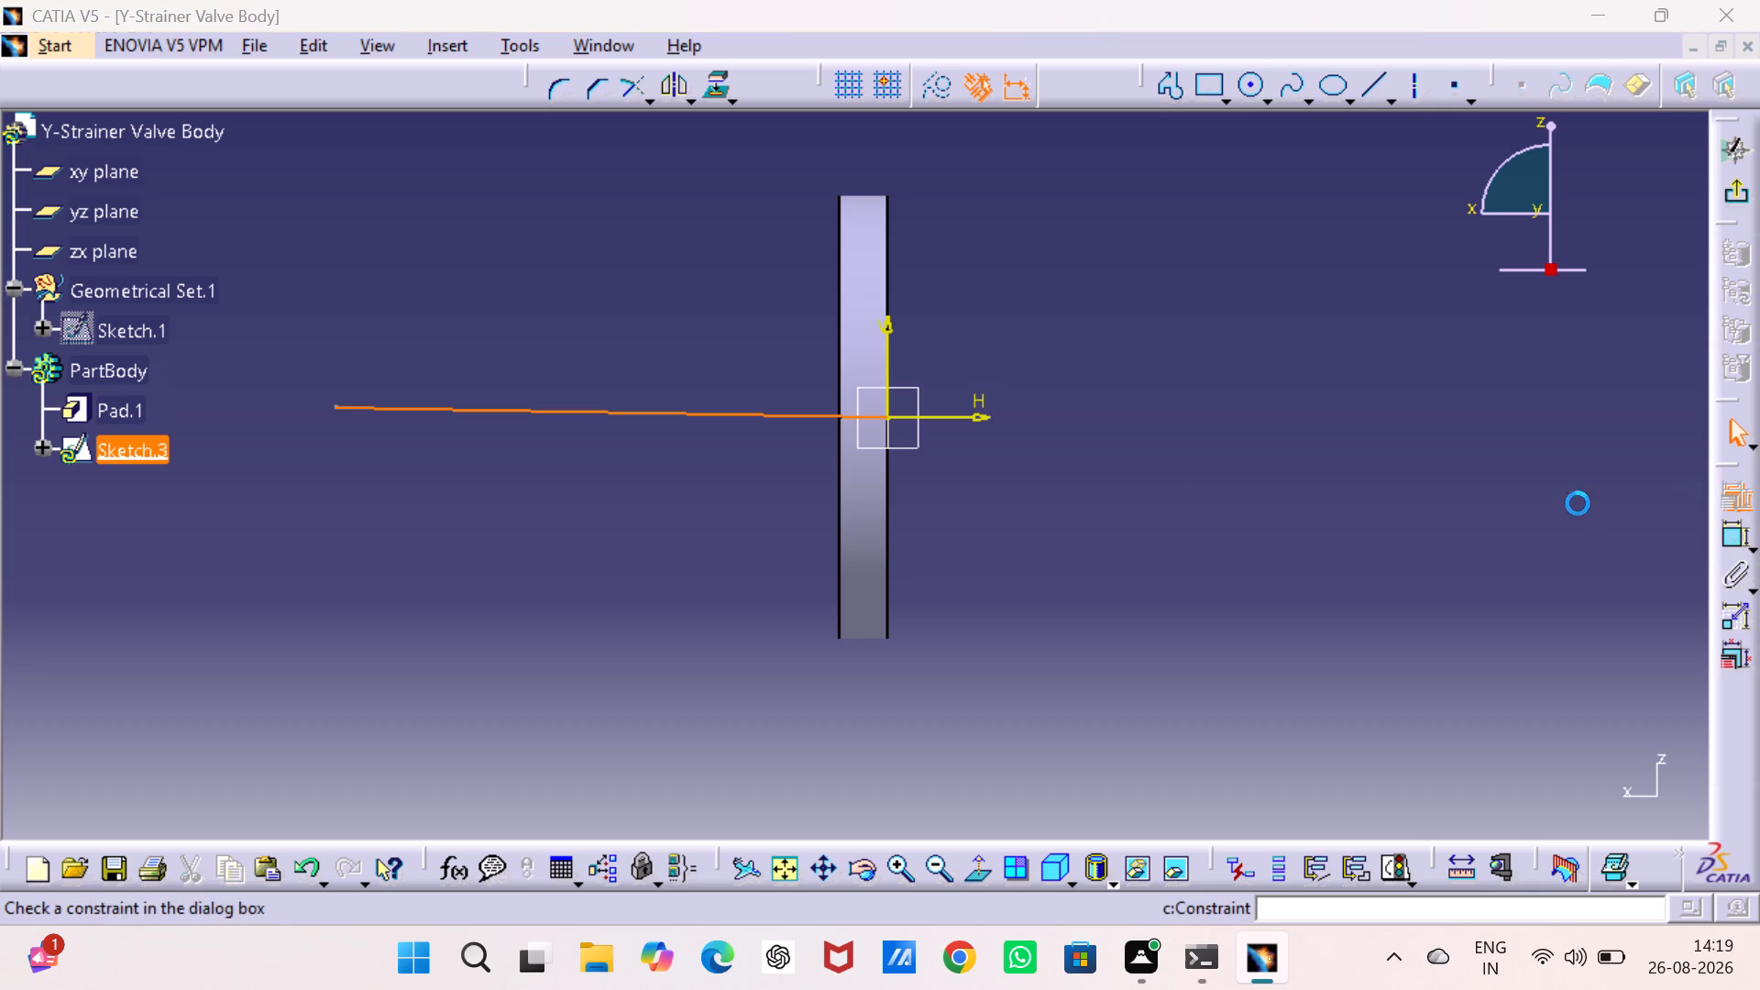
click(1566, 689)
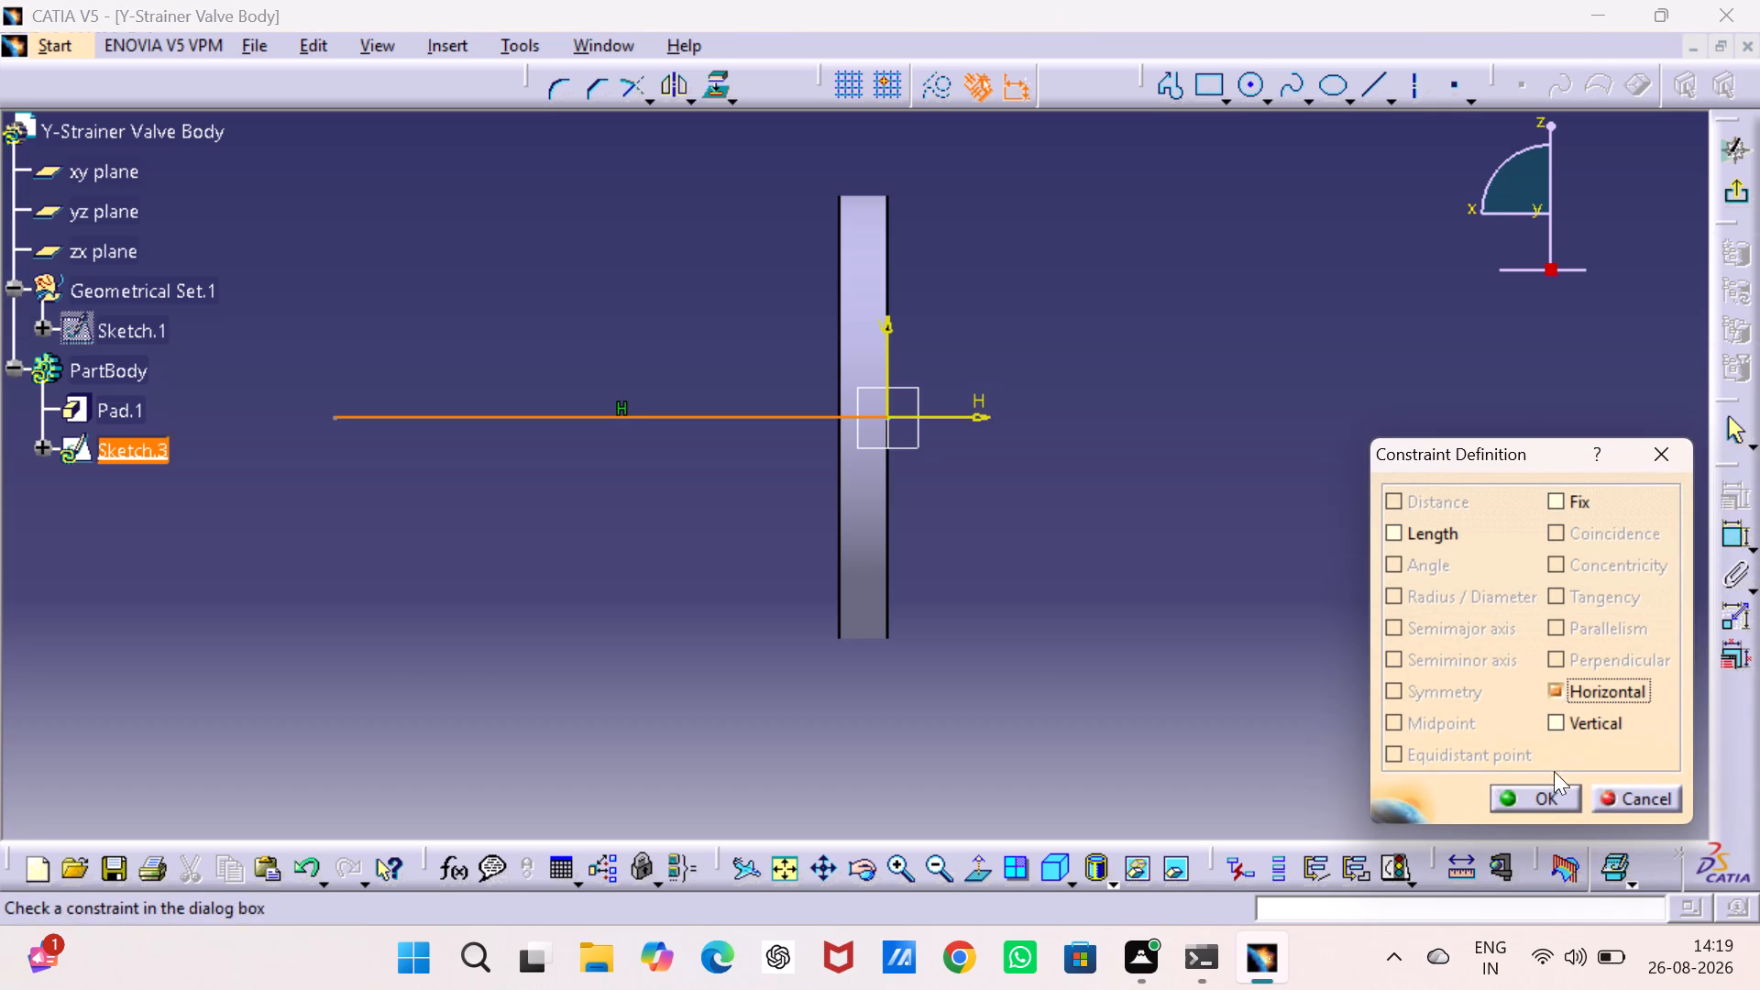
drag(1543, 787, 1523, 775)
click(1251, 557)
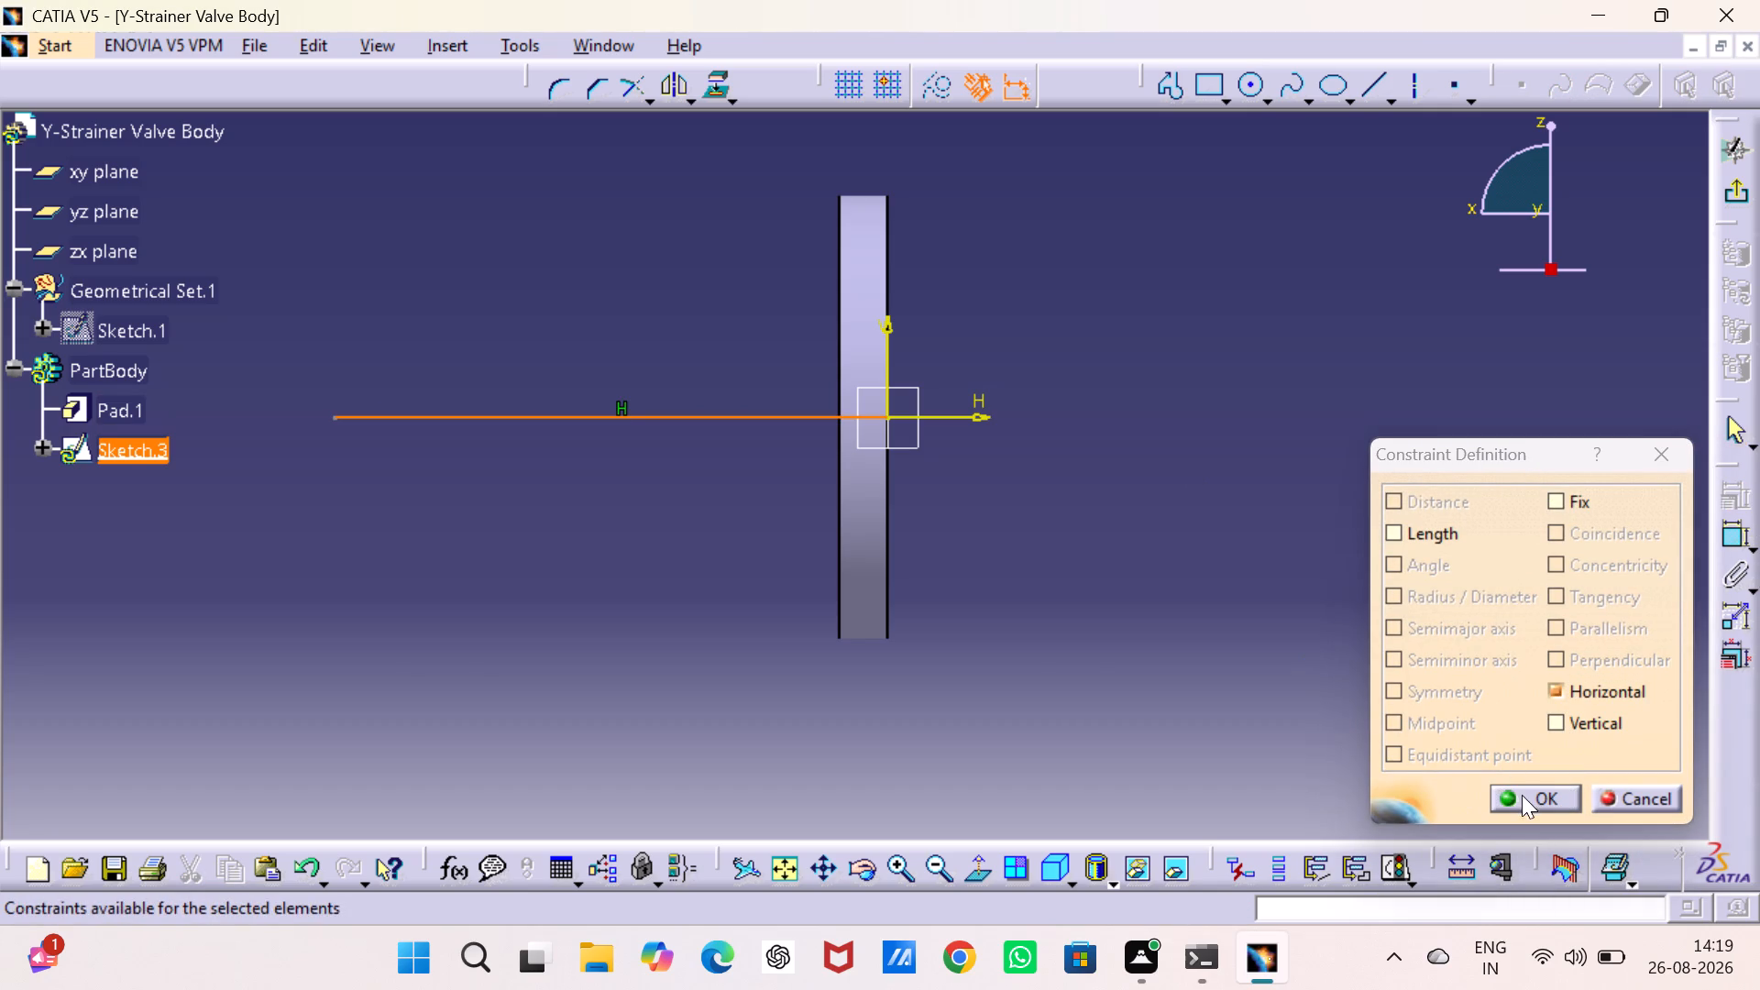
click(1522, 795)
click(1330, 707)
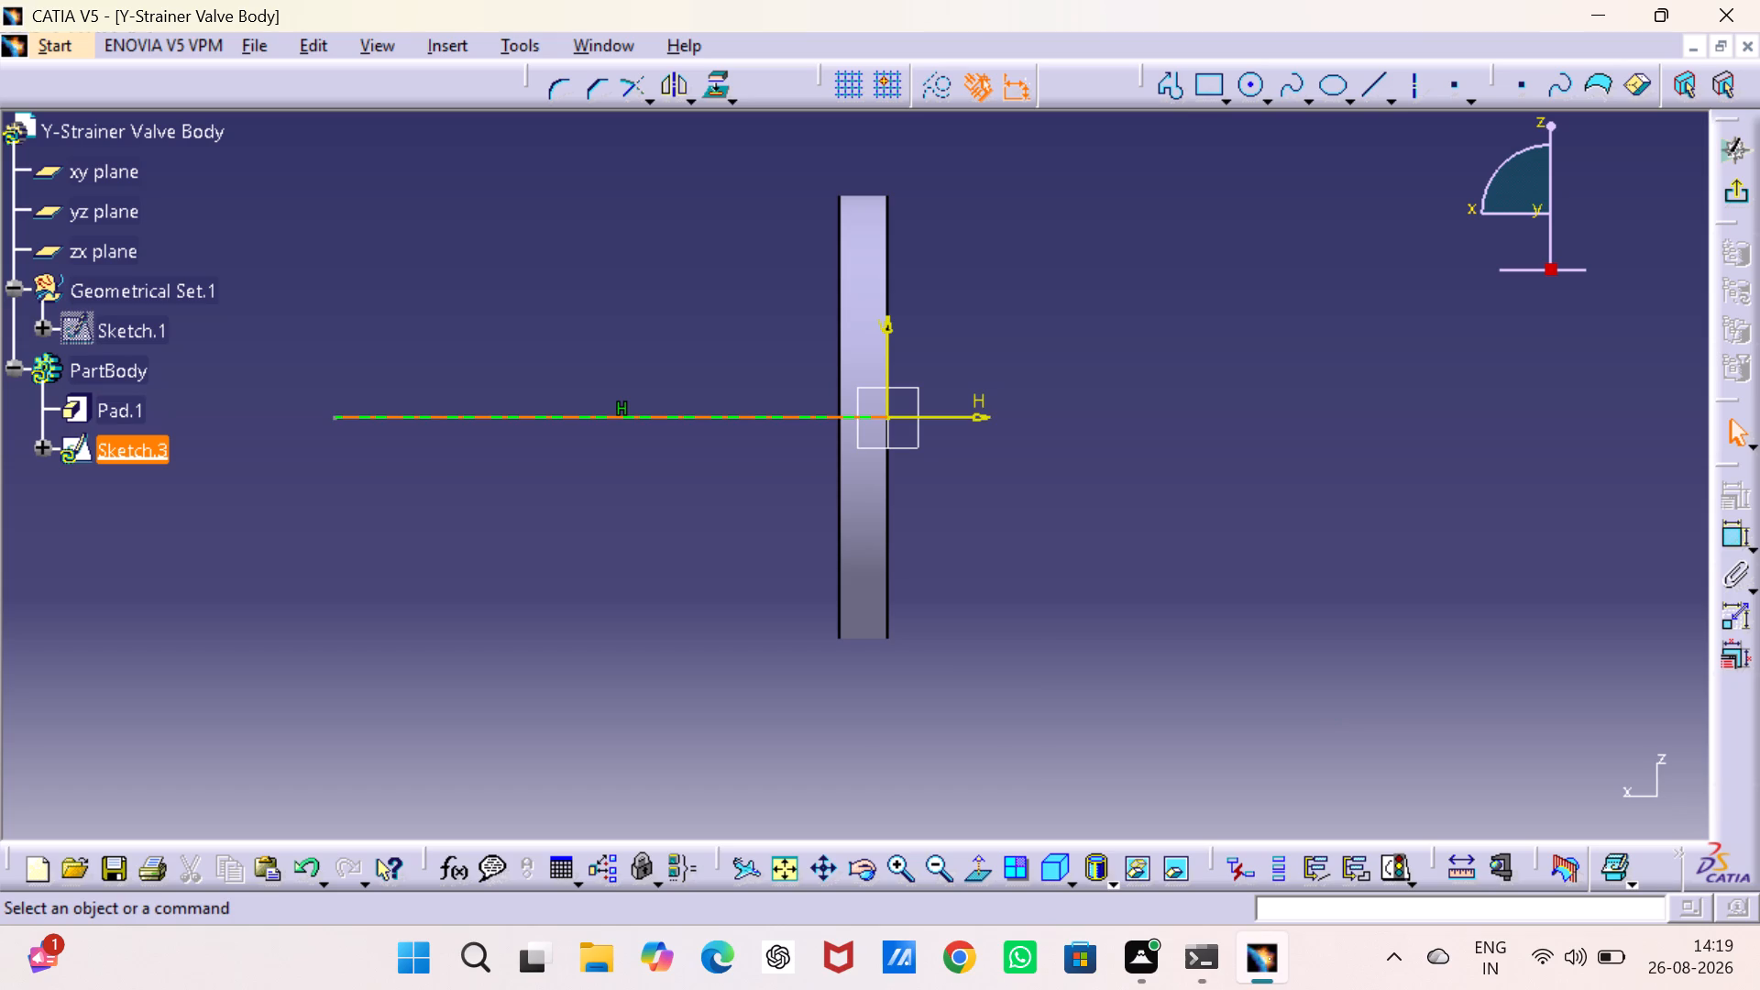
Convert the long horizontal line to a construction element, leaving construction mode off for new geometry.
right_click(781, 420)
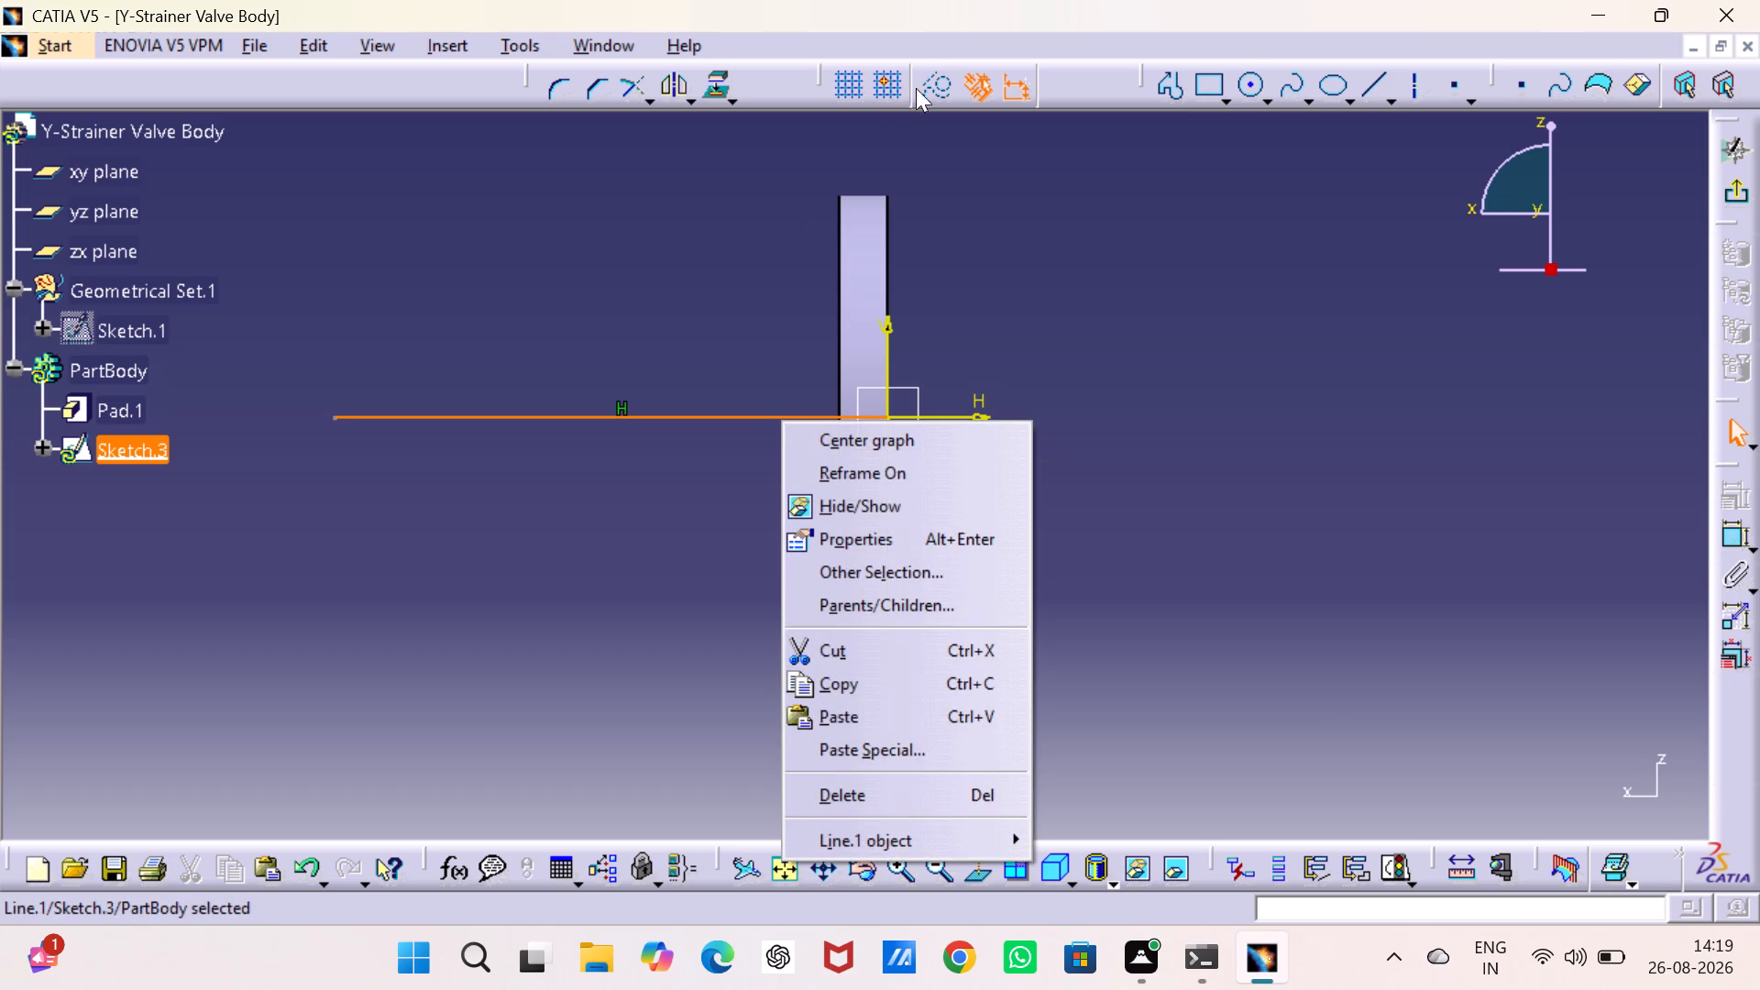
click(923, 82)
click(684, 260)
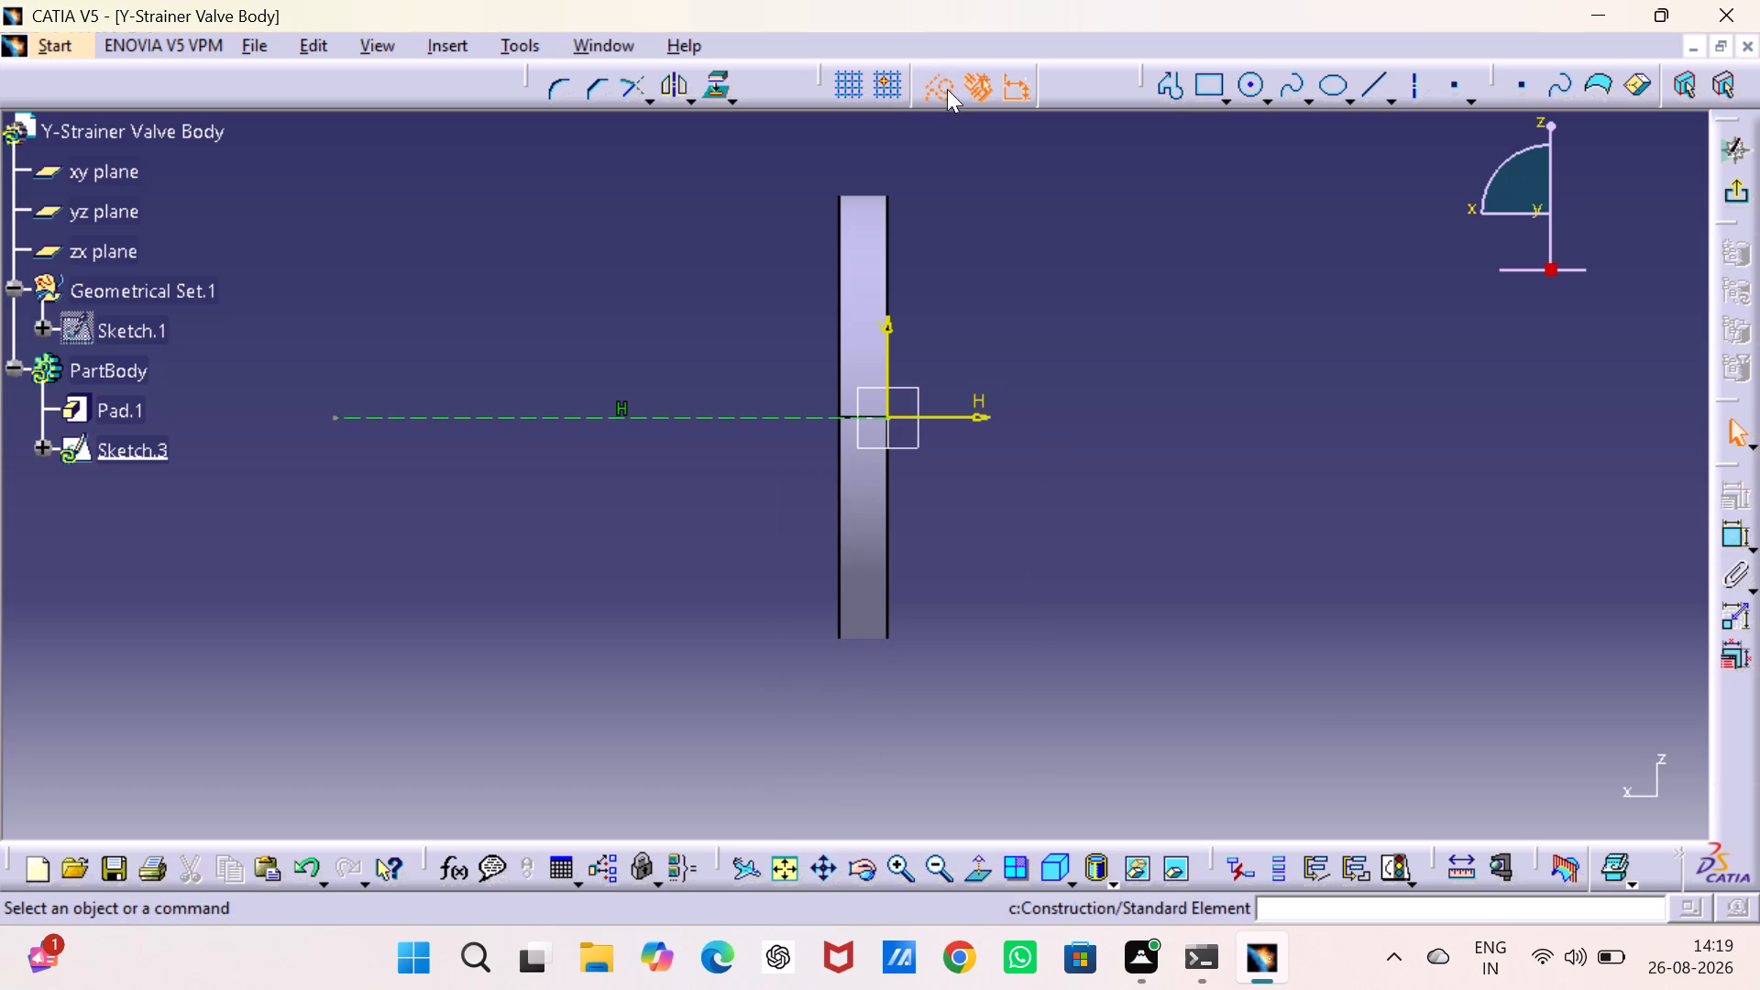
click(947, 89)
click(1040, 249)
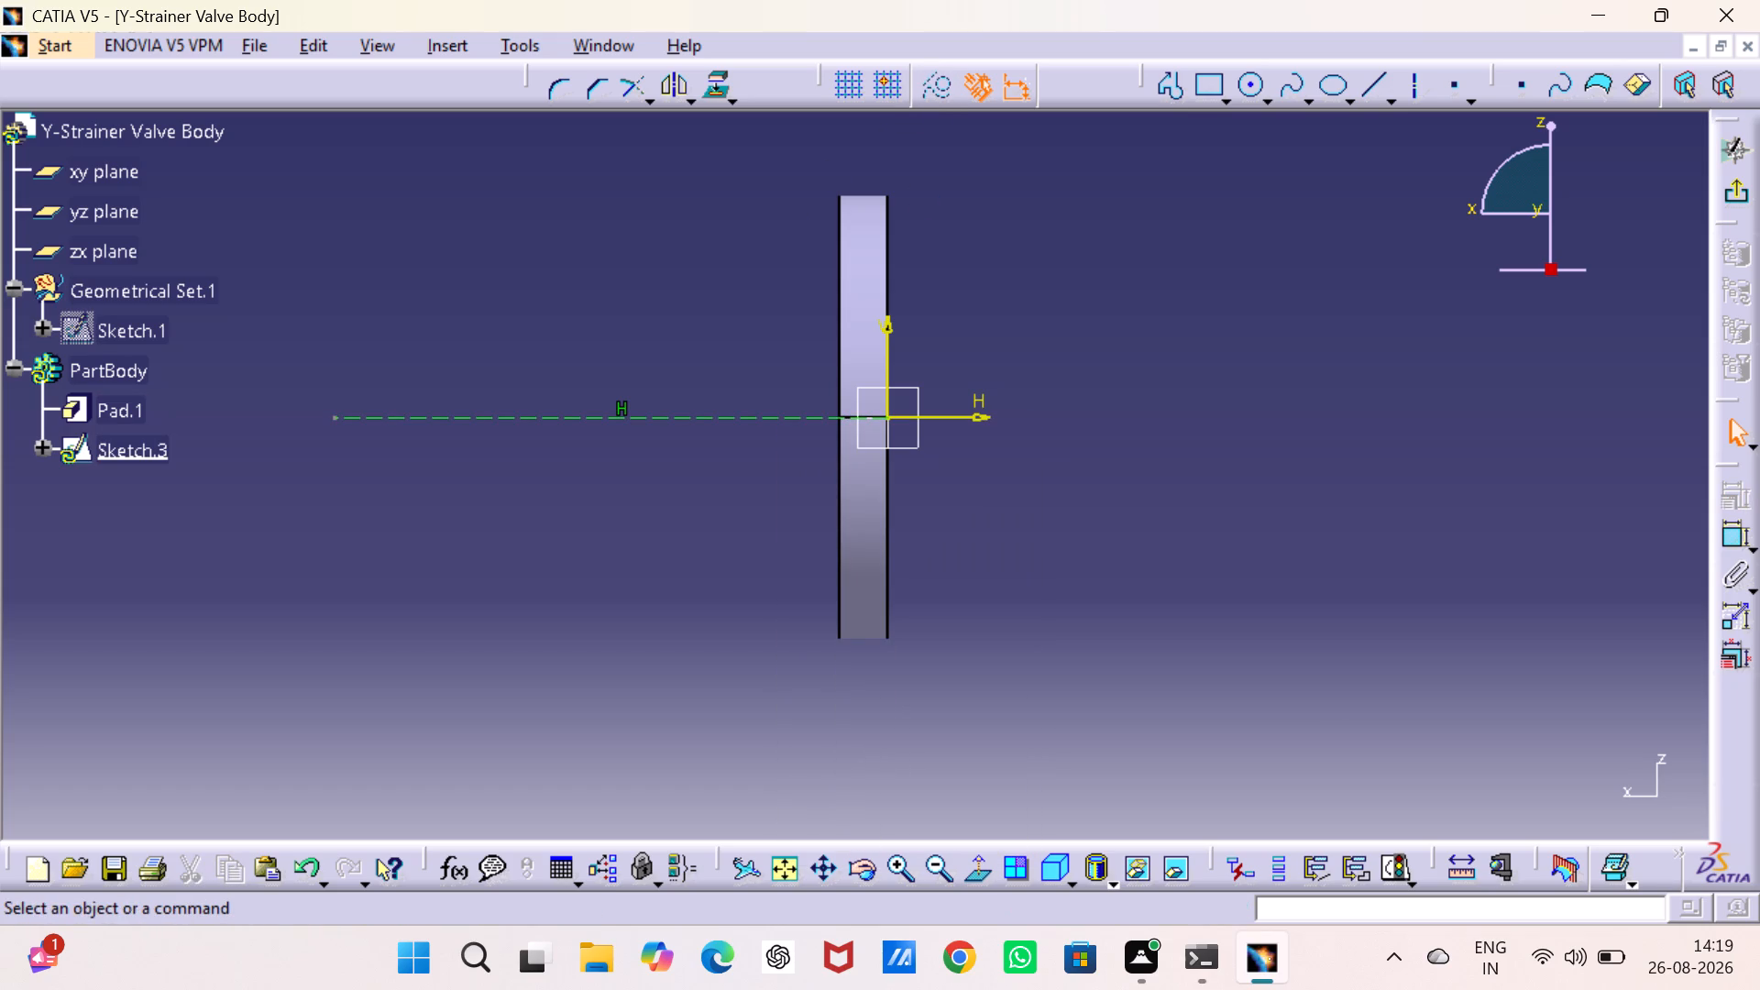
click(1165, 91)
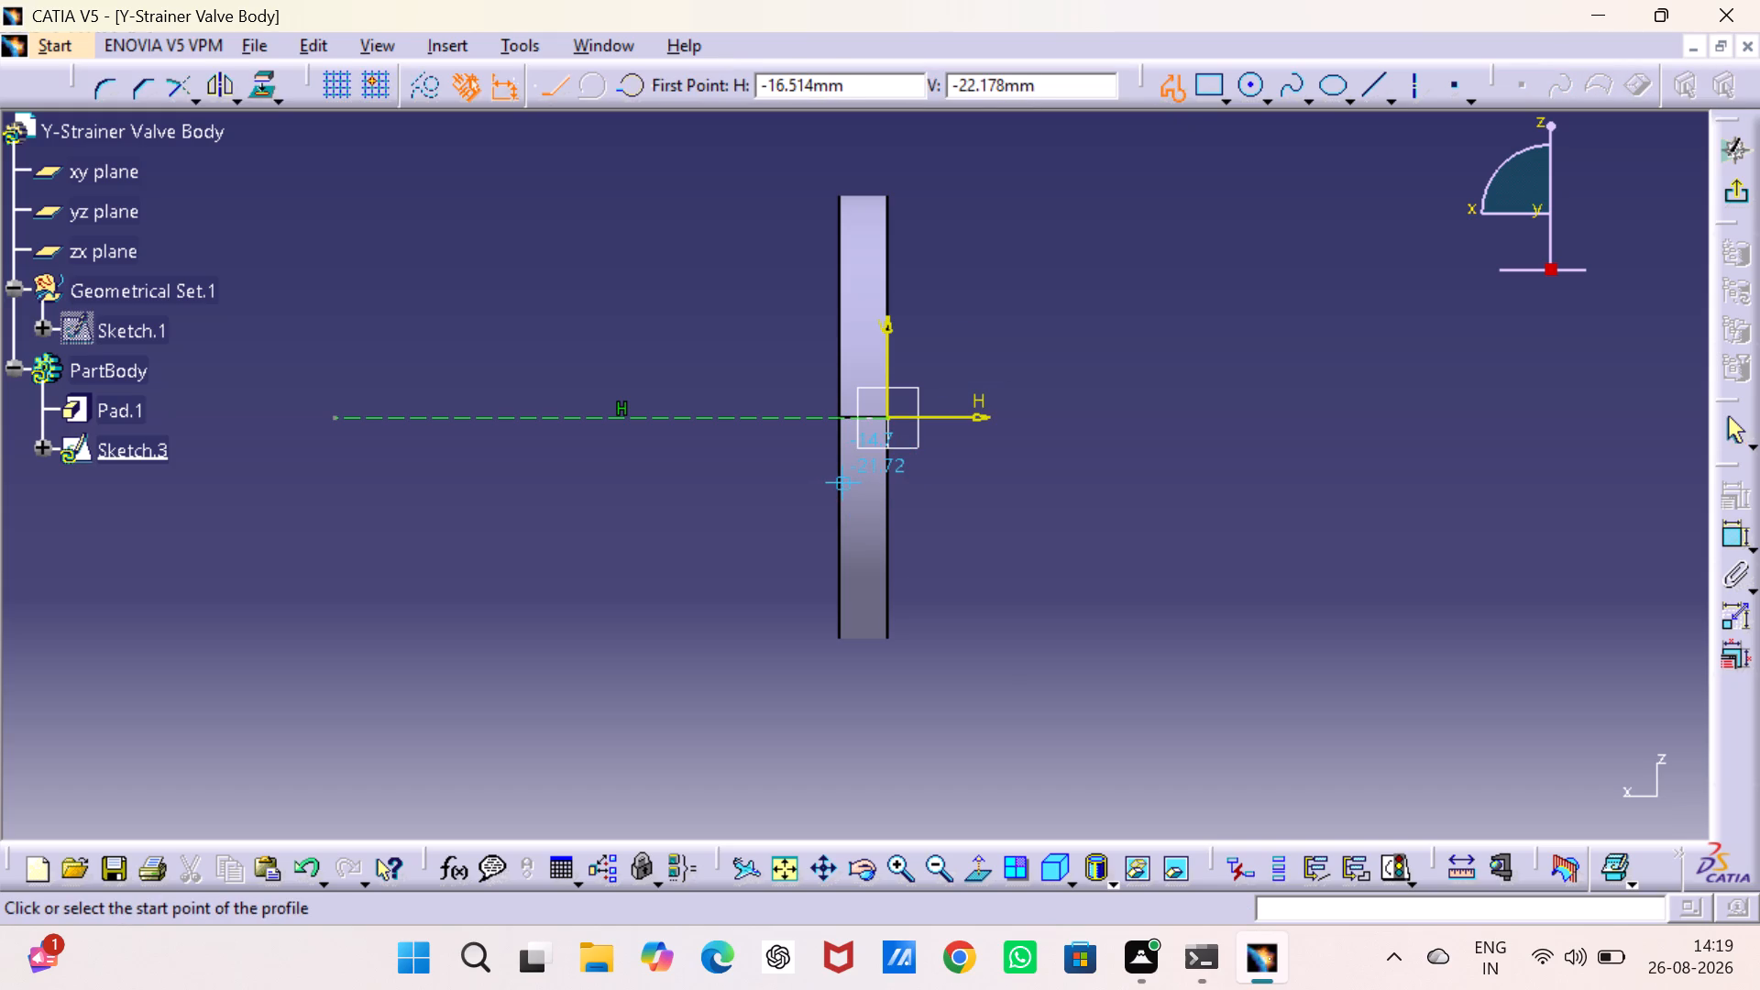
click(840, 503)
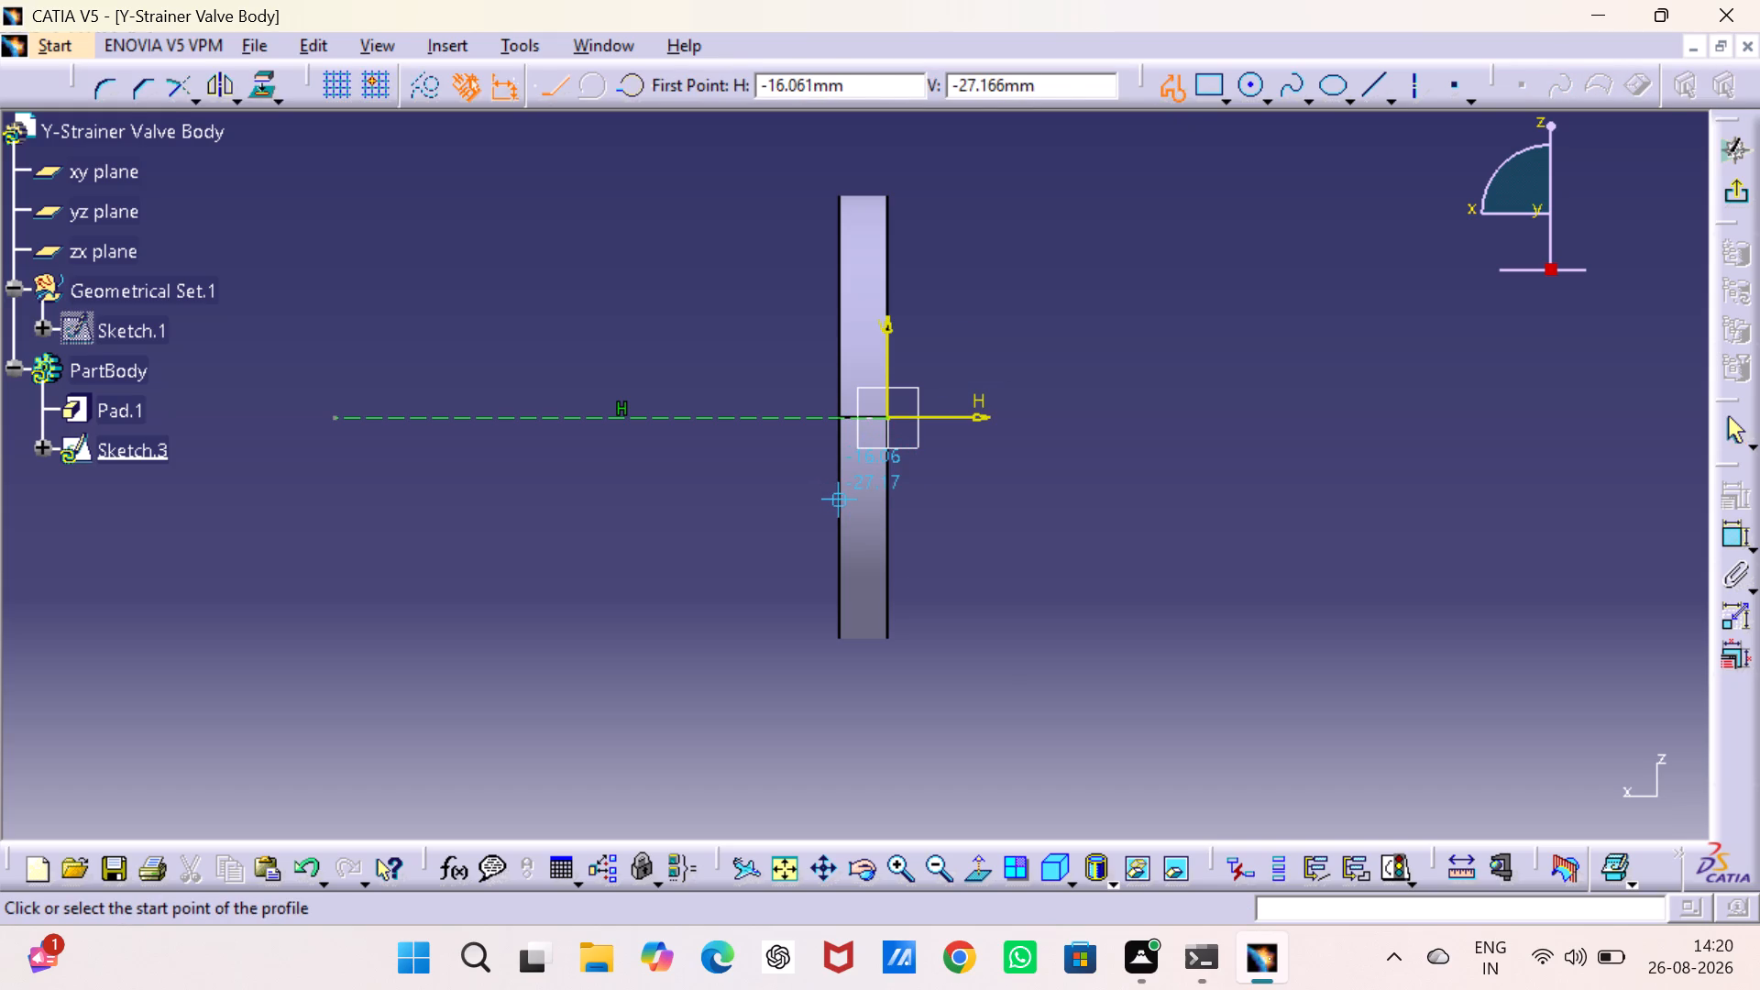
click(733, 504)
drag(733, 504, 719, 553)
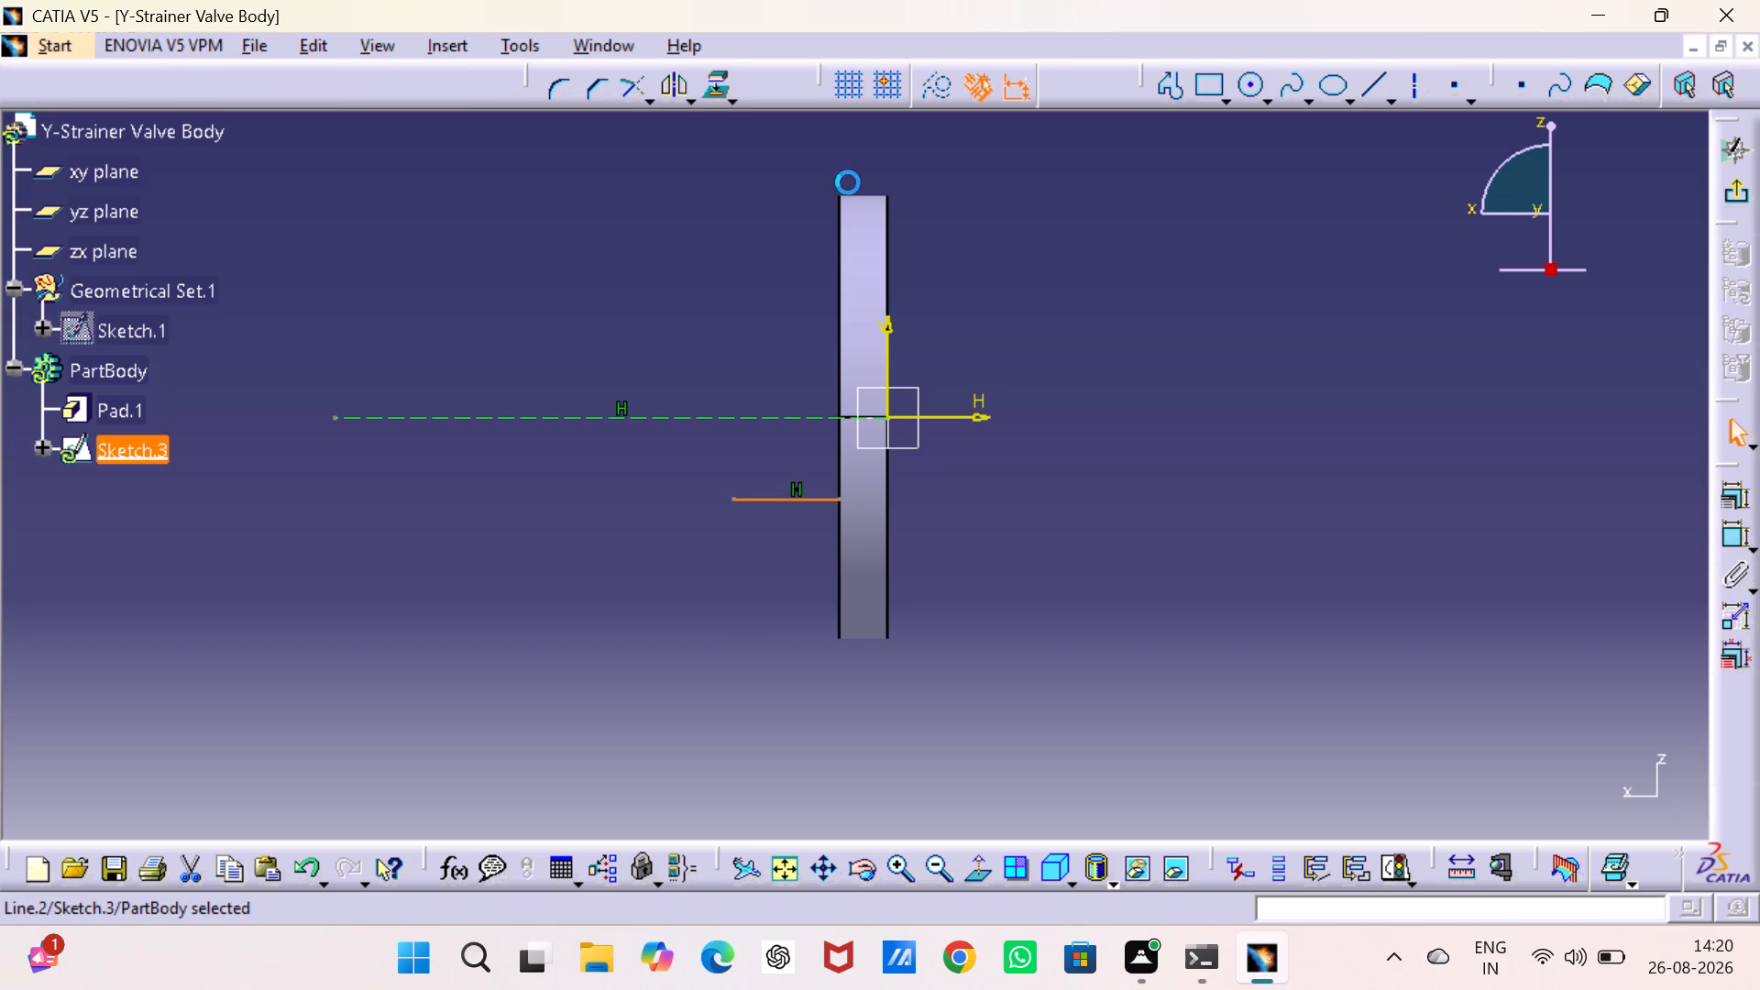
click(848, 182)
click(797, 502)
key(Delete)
Start a profile at the disc's face below the axis with a 22 mm horizontal line, two opposing tangent arcs bulging outward, and a near-horizontal line.
click(1175, 89)
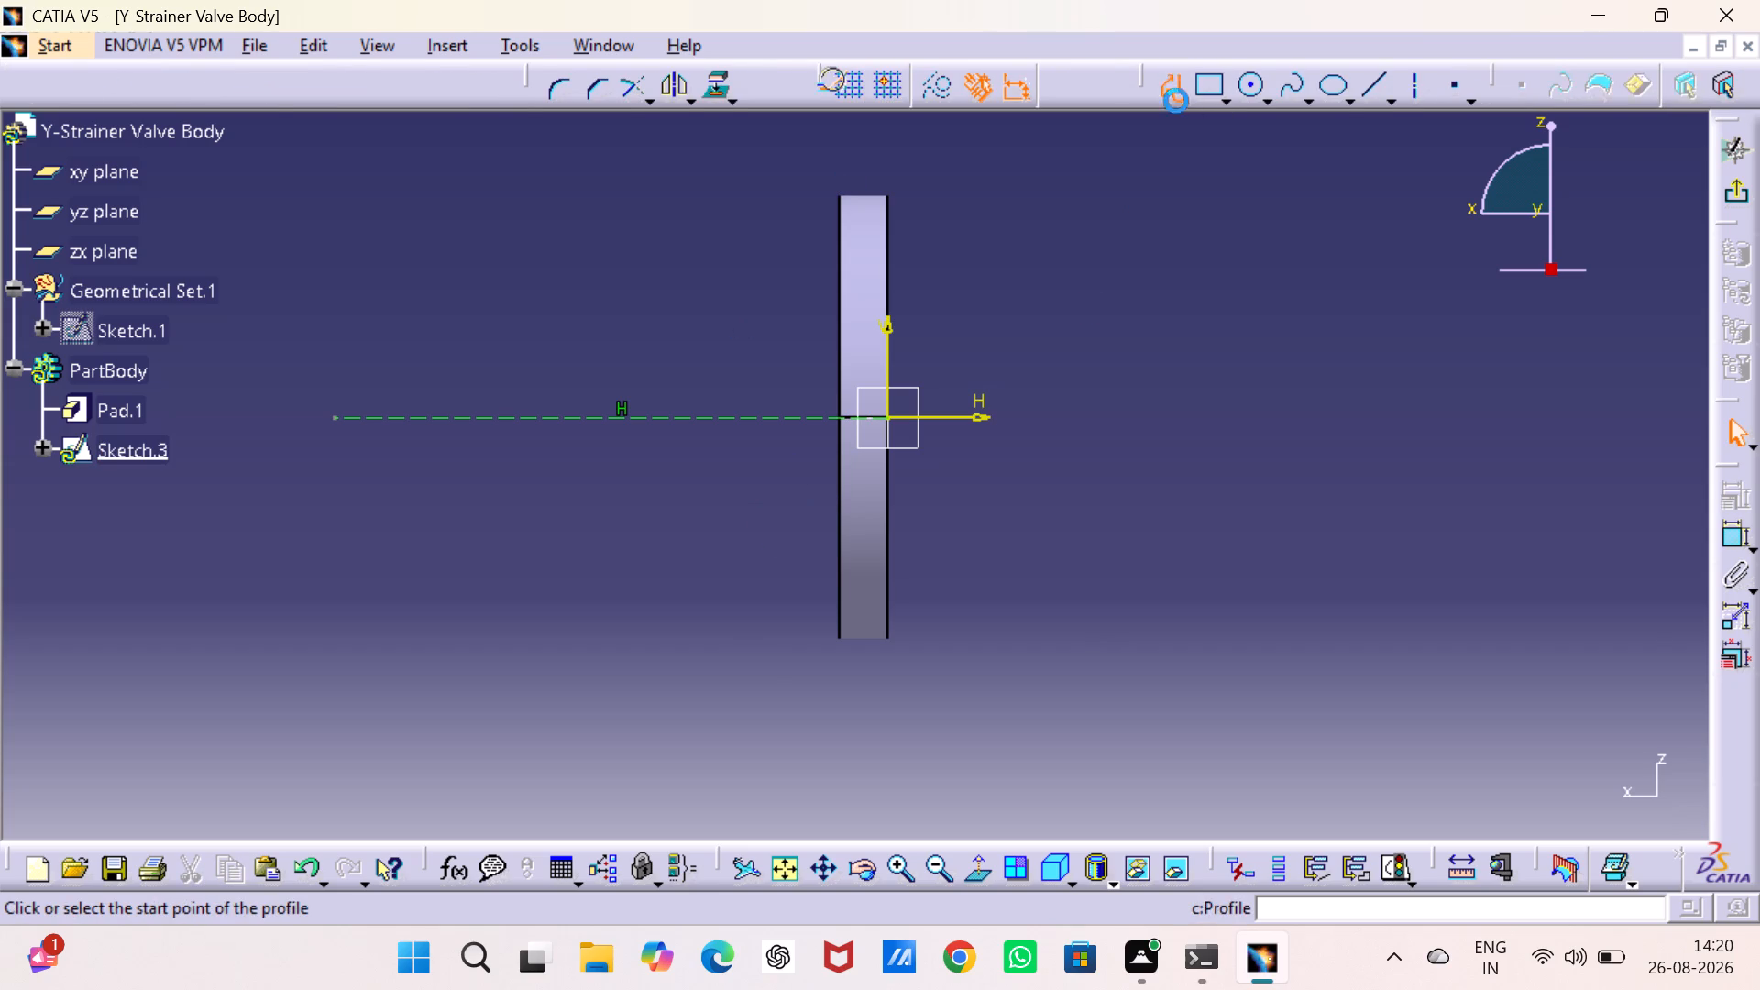
click(841, 509)
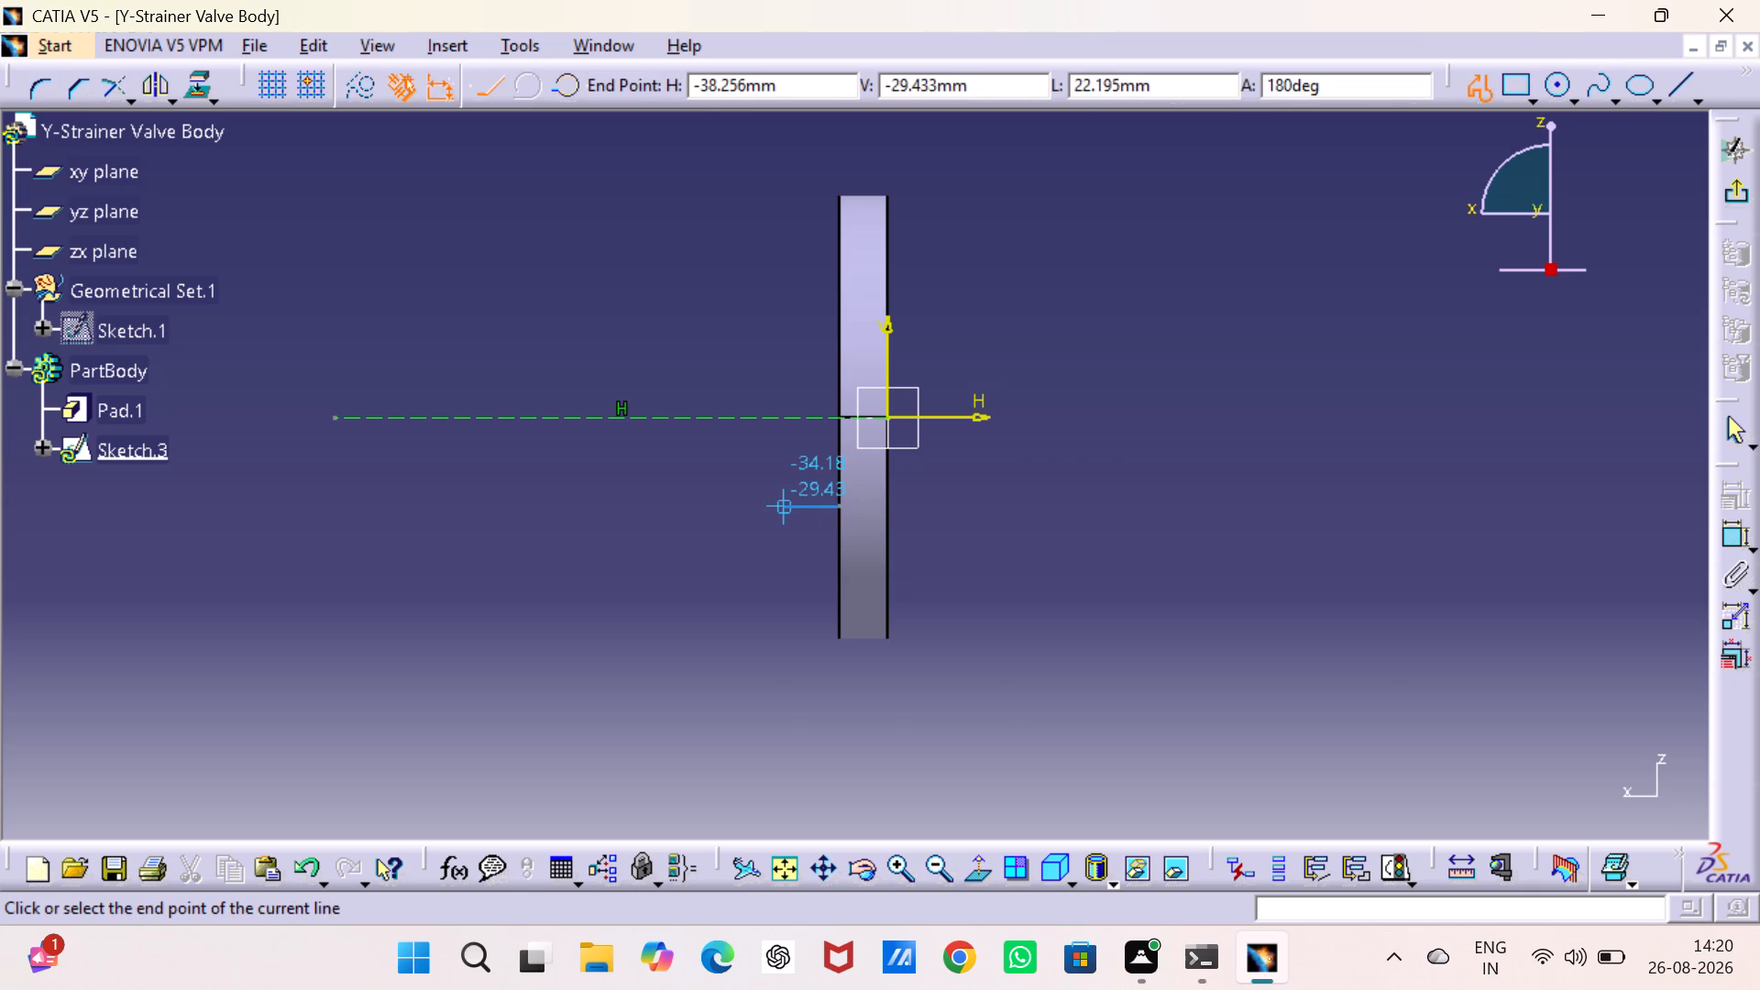
click(772, 503)
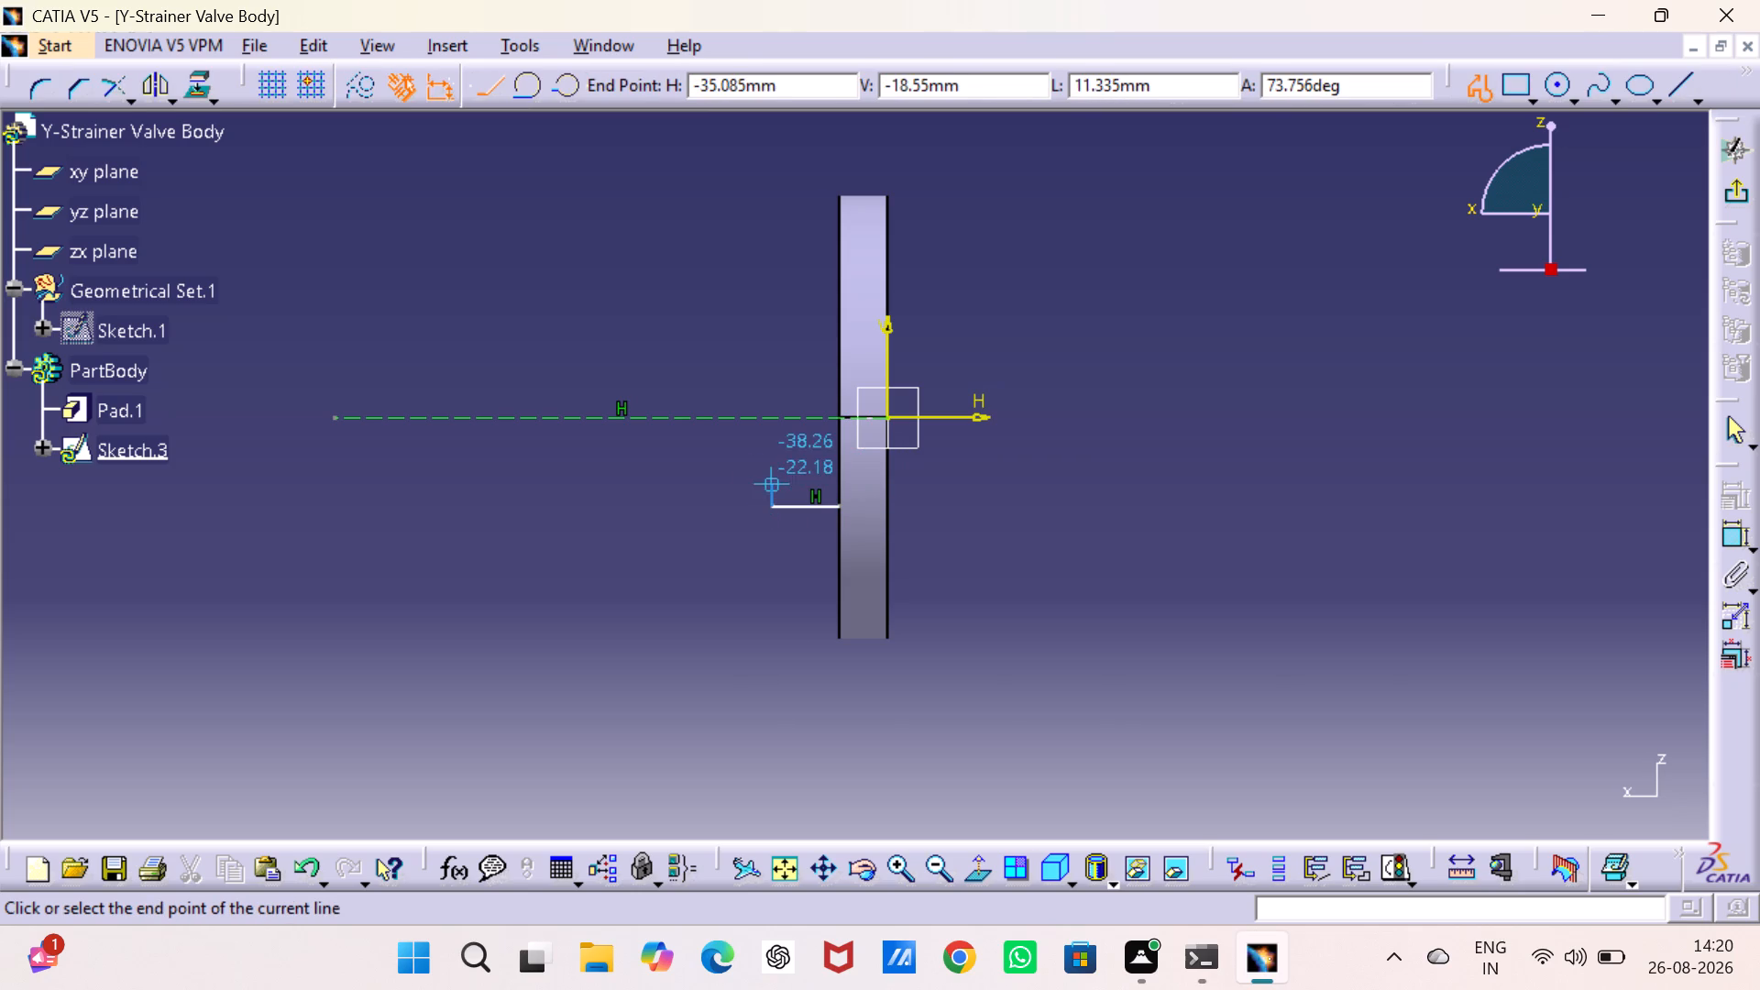
click(522, 85)
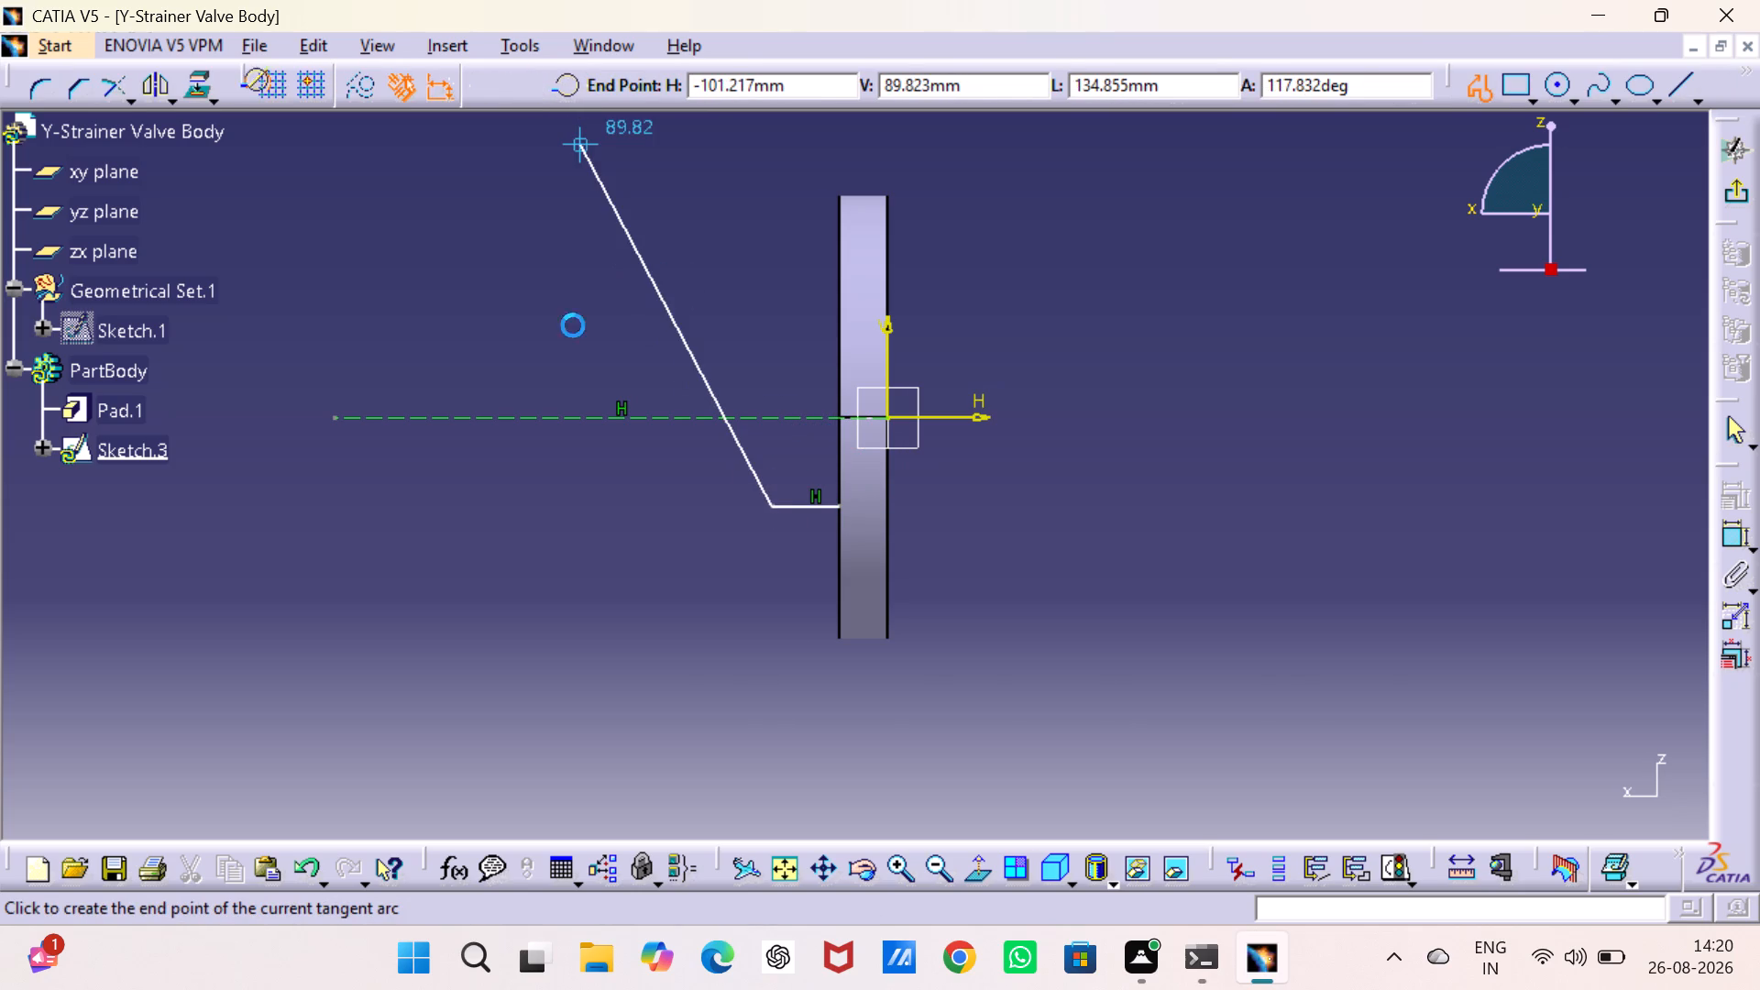
click(741, 522)
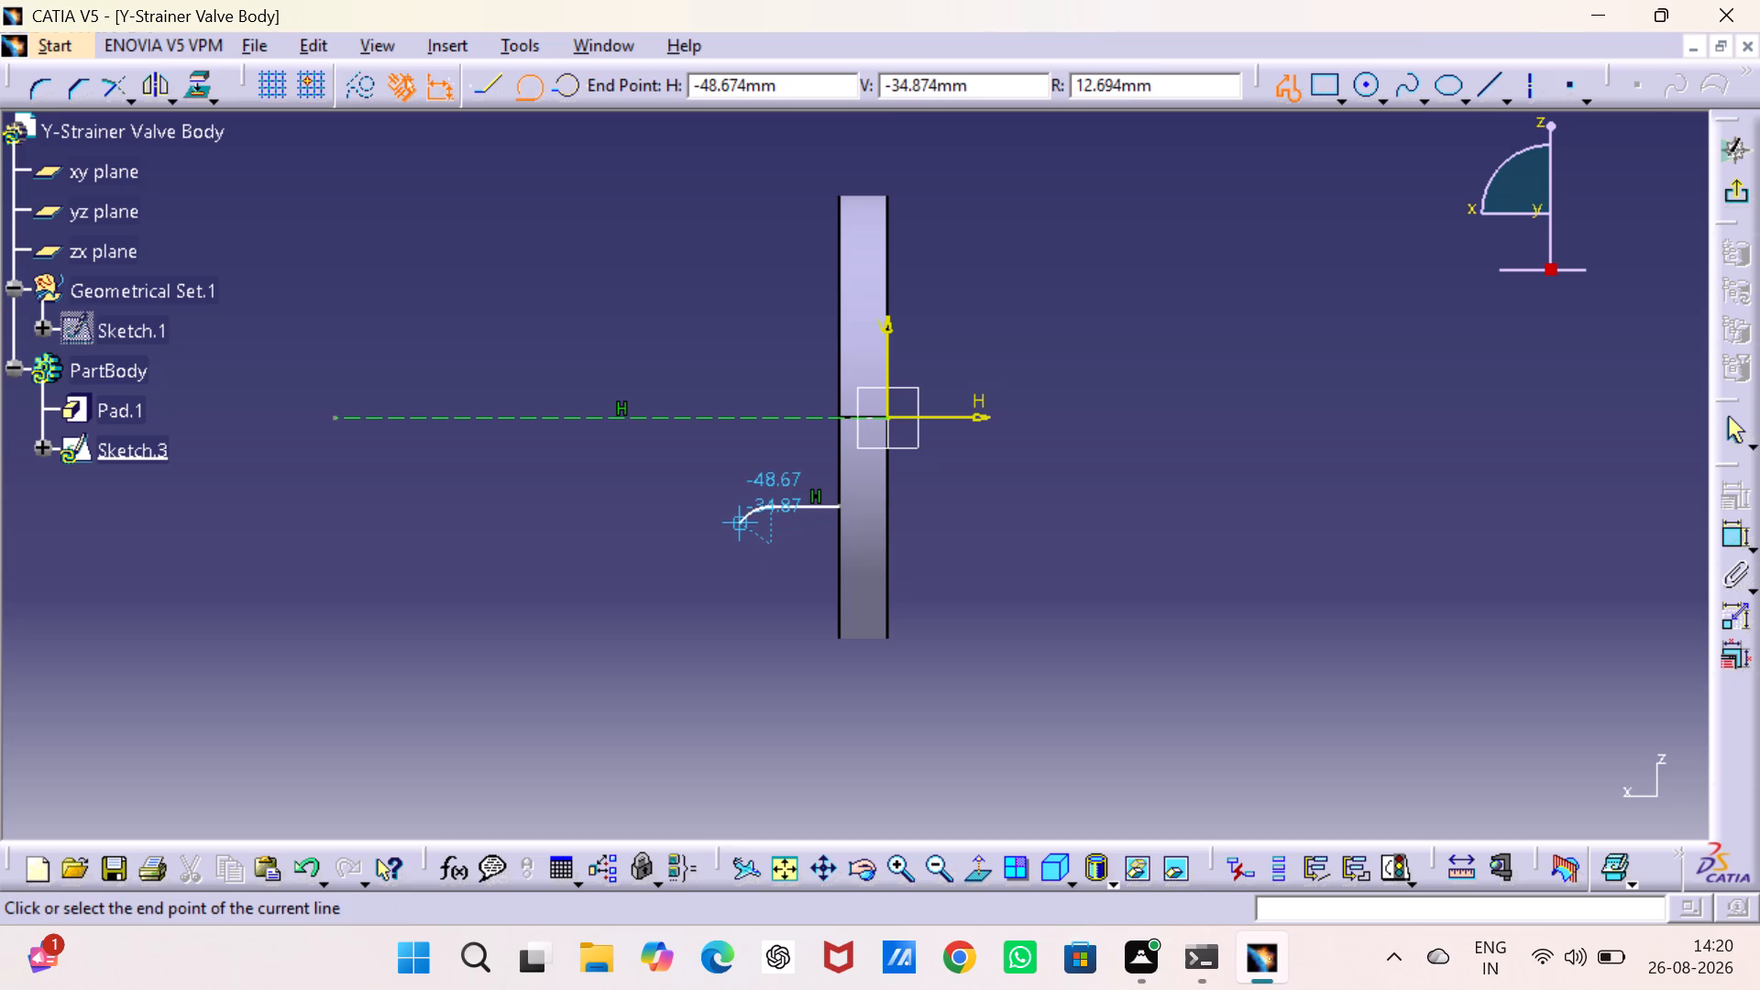
click(537, 90)
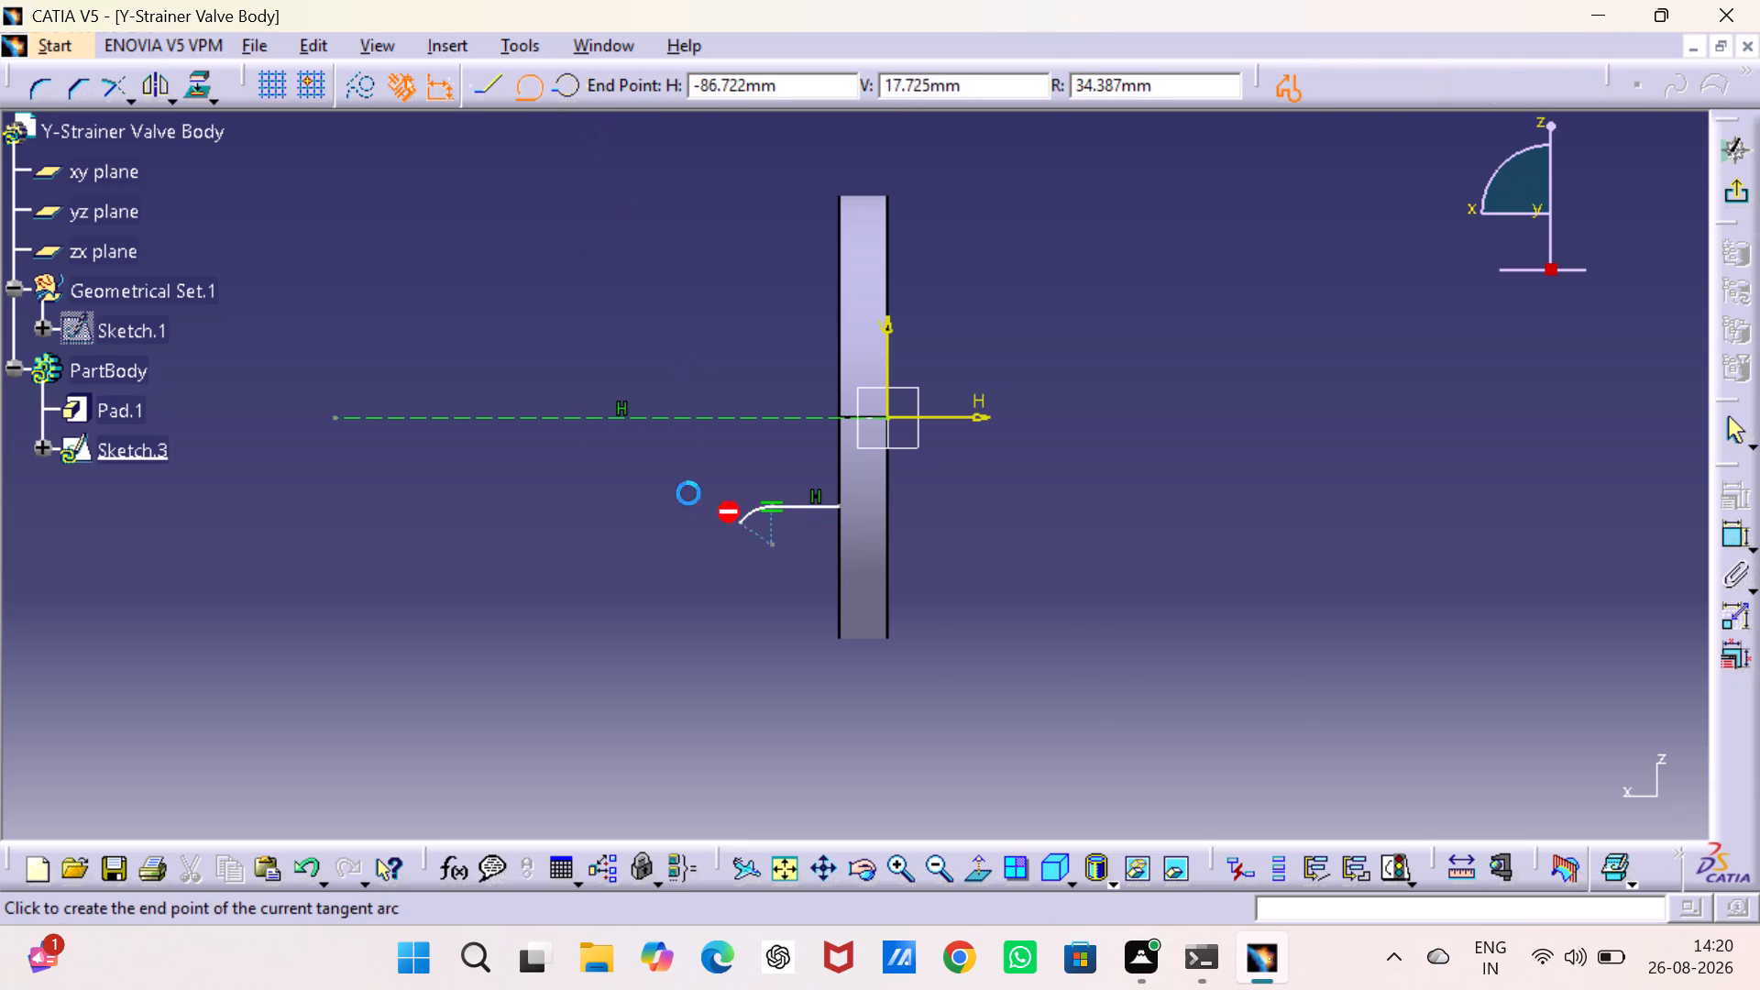
click(699, 542)
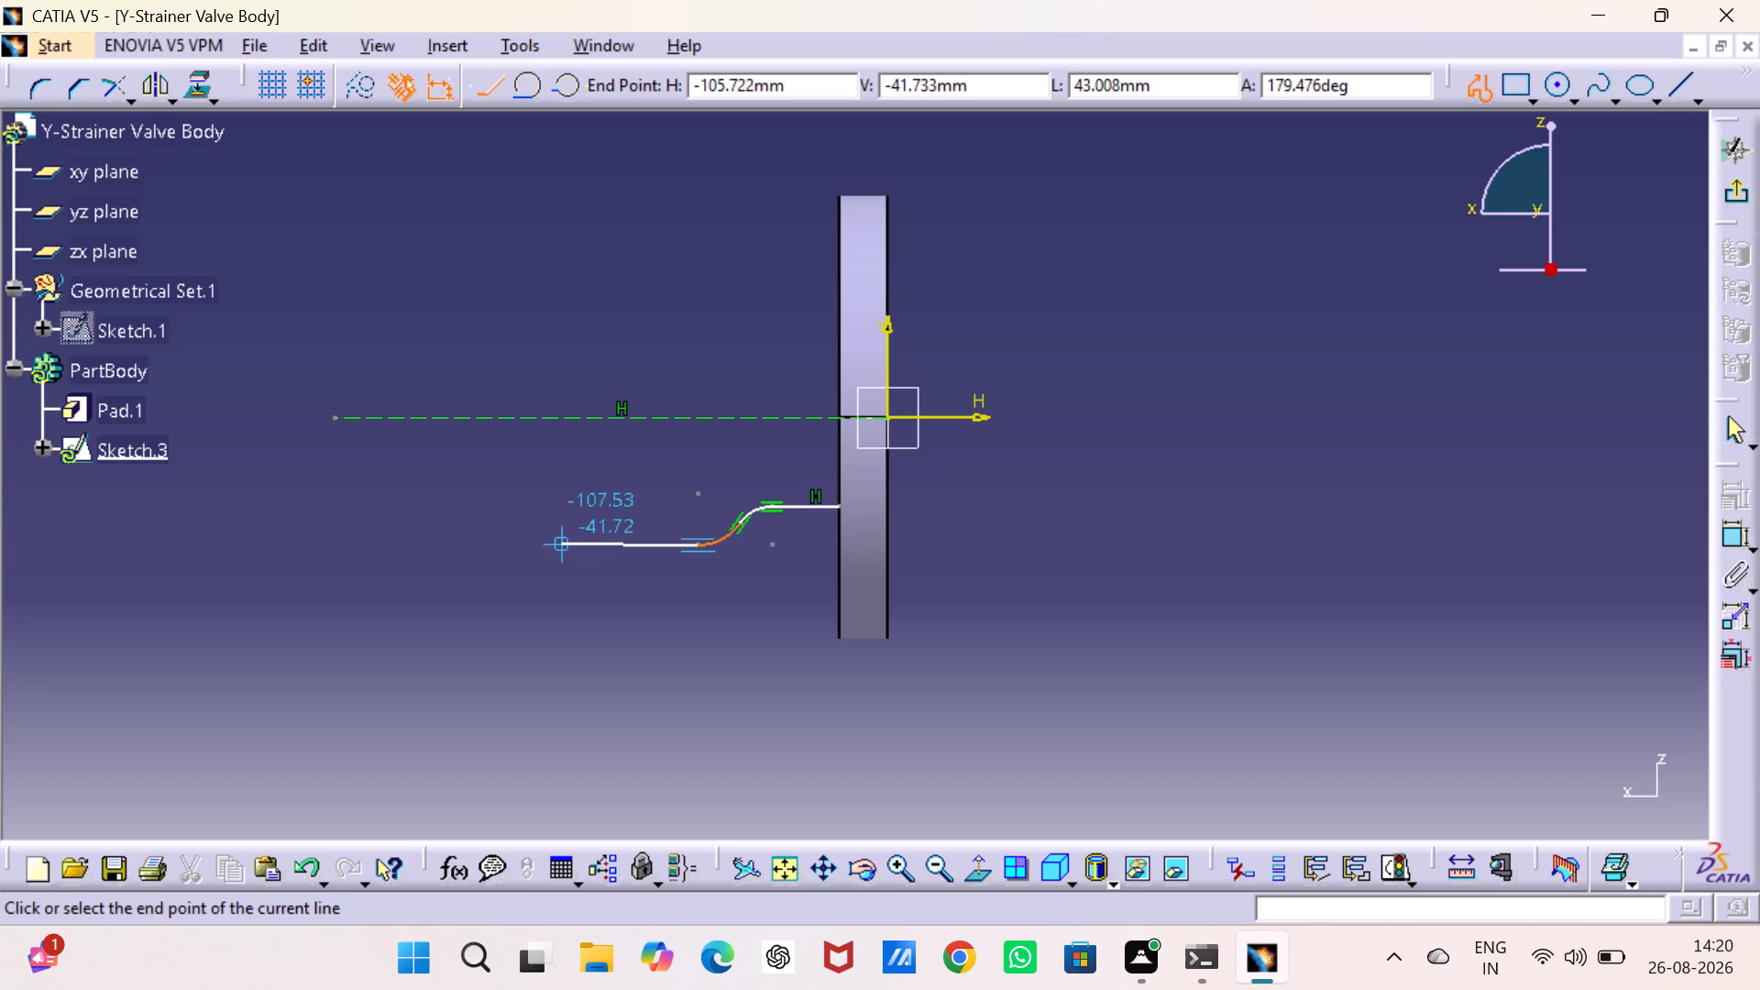
click(574, 554)
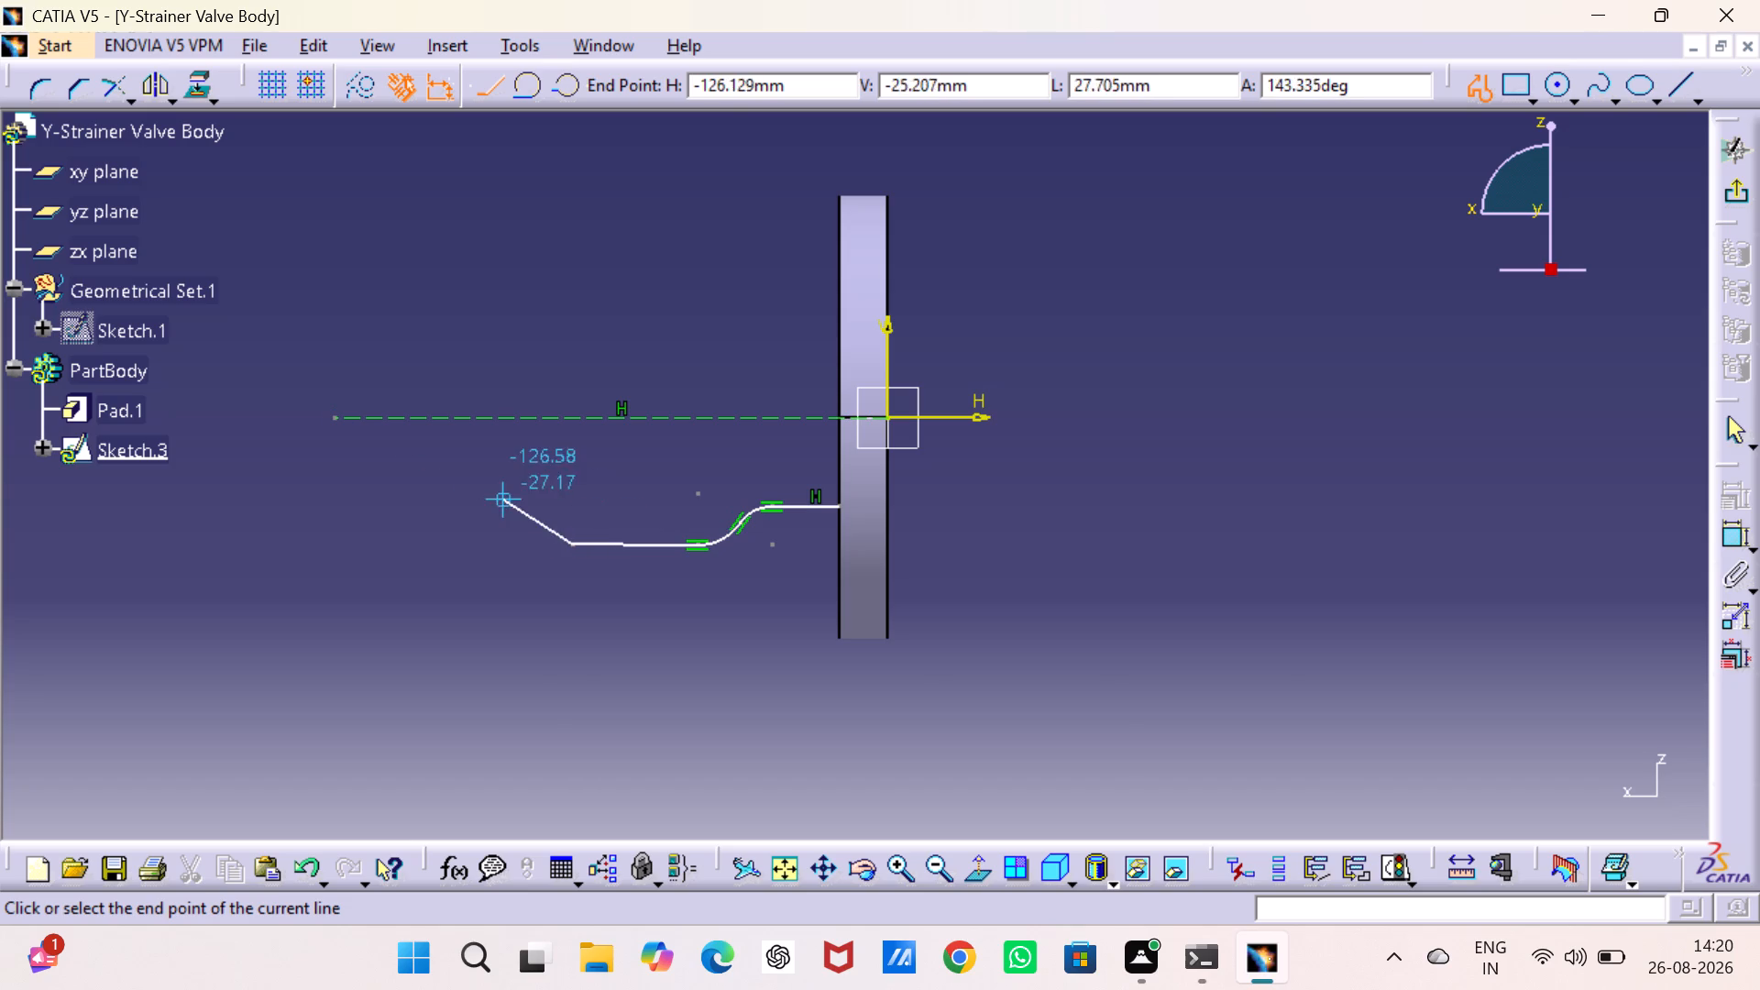
Continue the profile with two opposing tangent arcs that curve back toward the construction axis, ending about 26 mm below it.
click(522, 84)
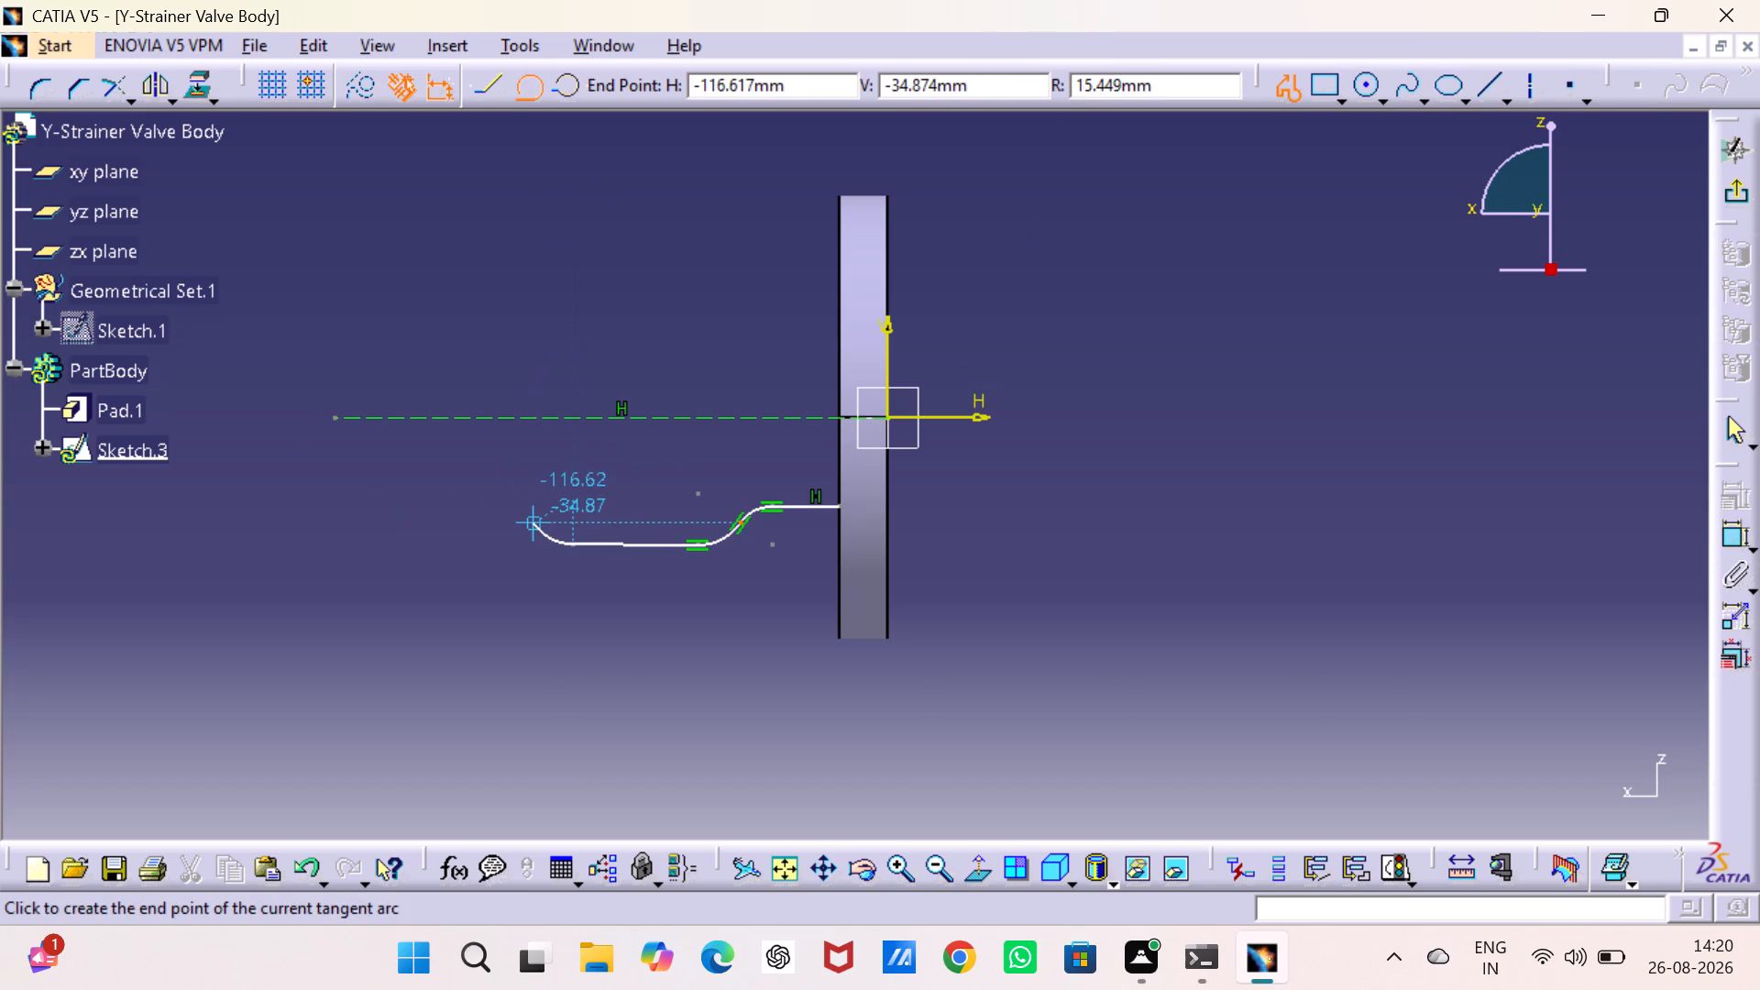
click(533, 519)
click(520, 97)
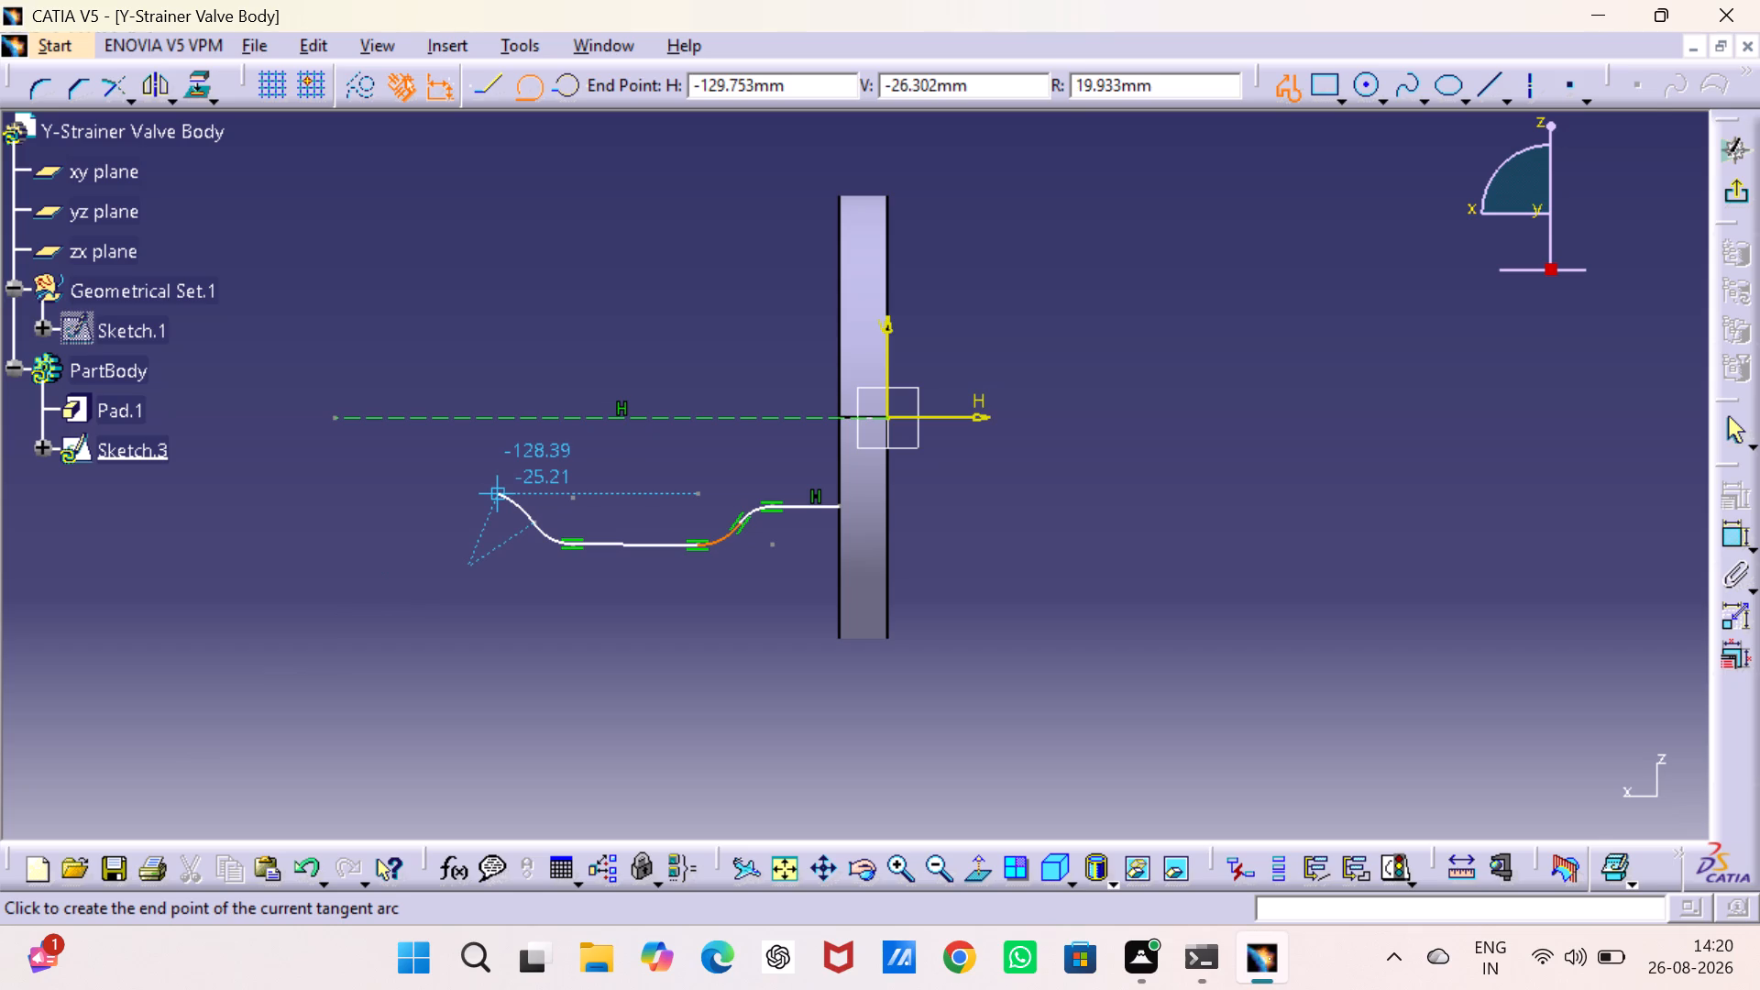
click(494, 495)
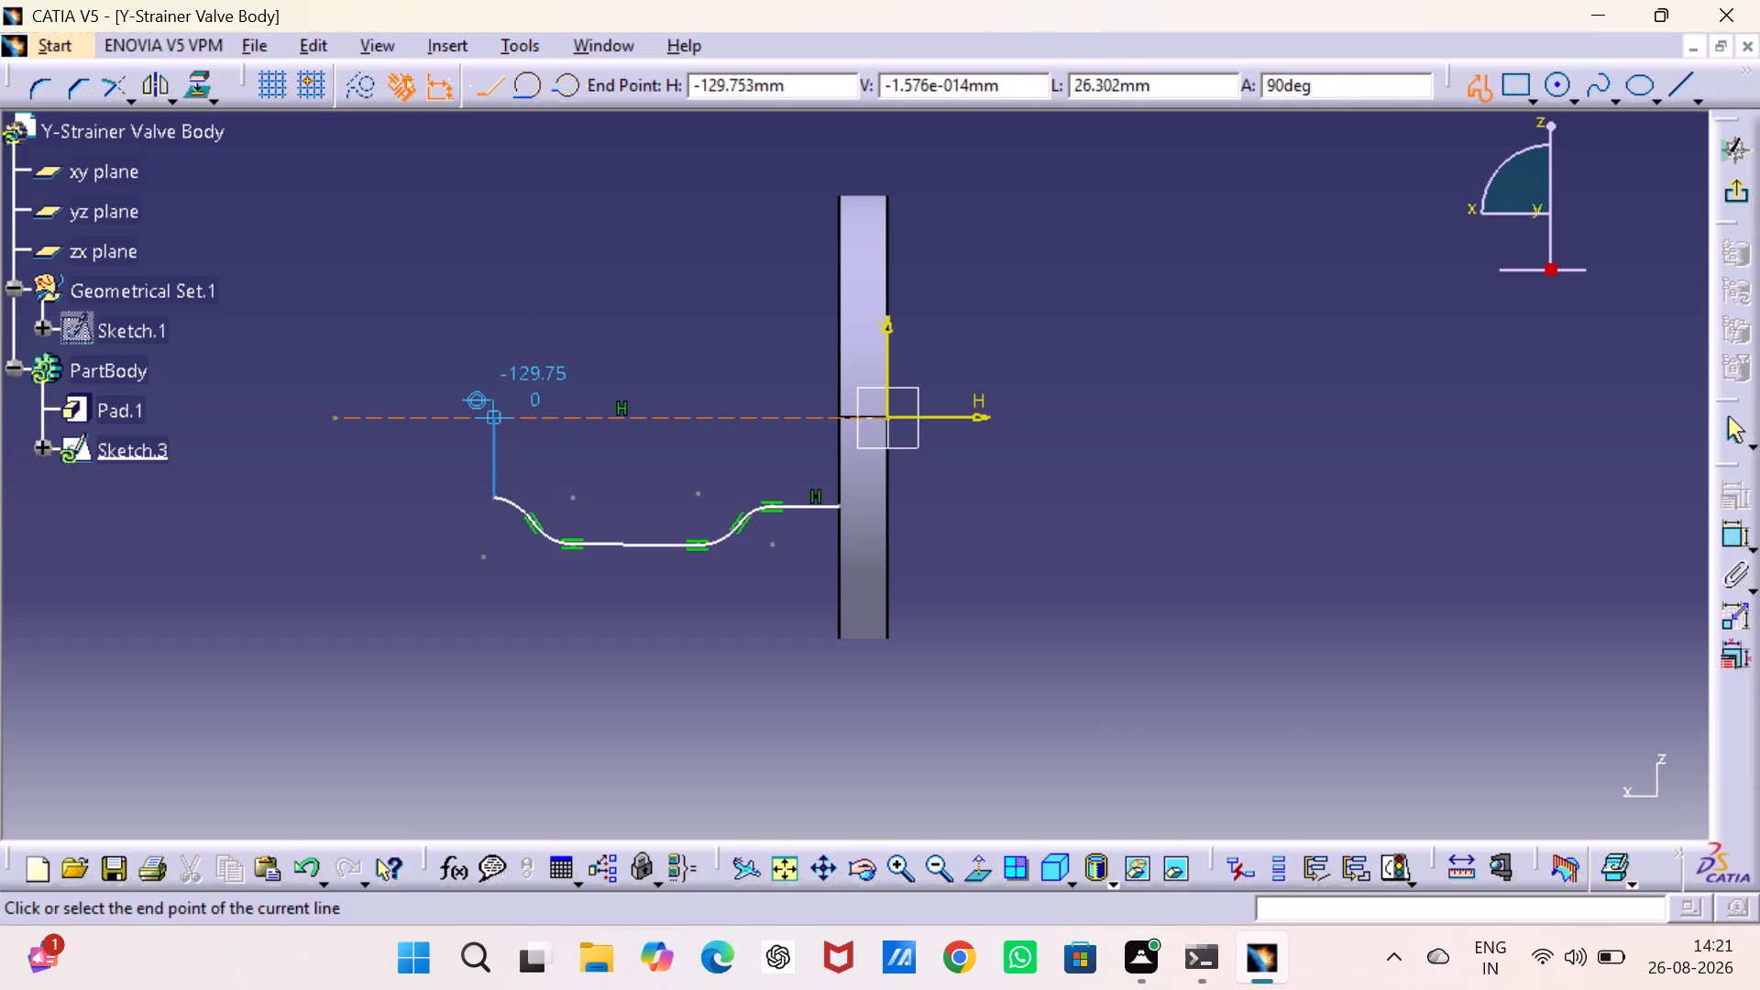
Close the profile with a vertical line up to the axis, a line along the axis to the disc's face, and a vertical line to the start point.
click(497, 422)
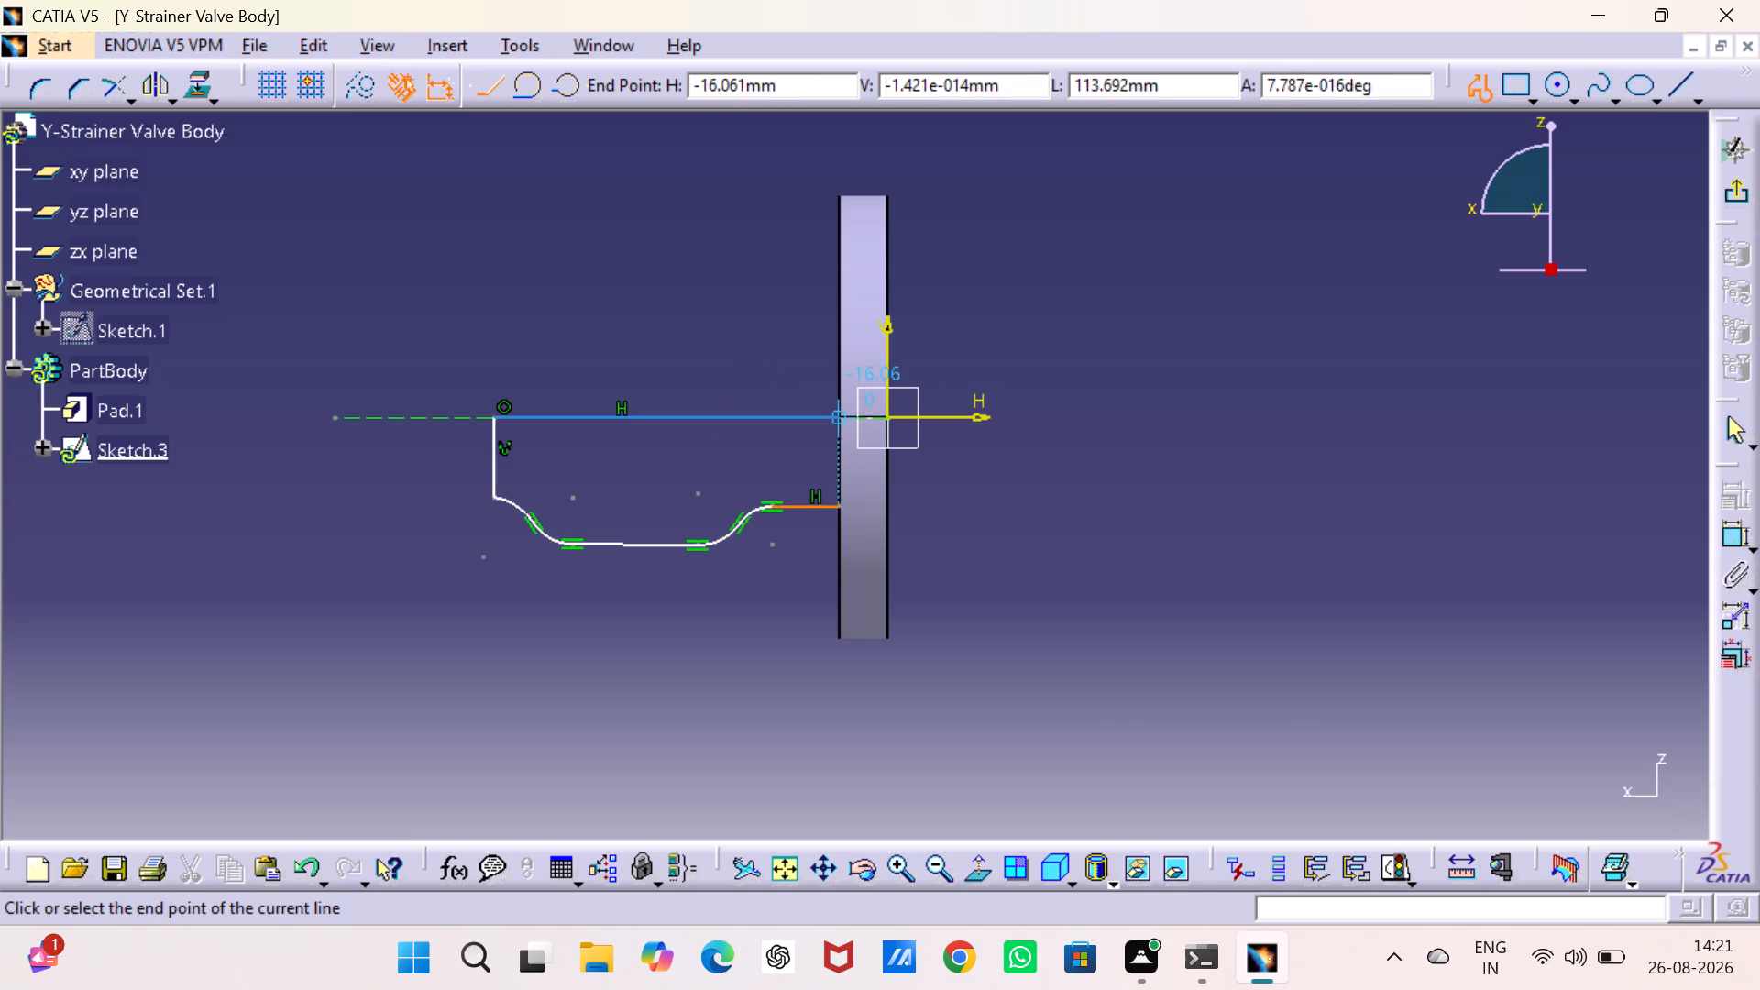
click(841, 416)
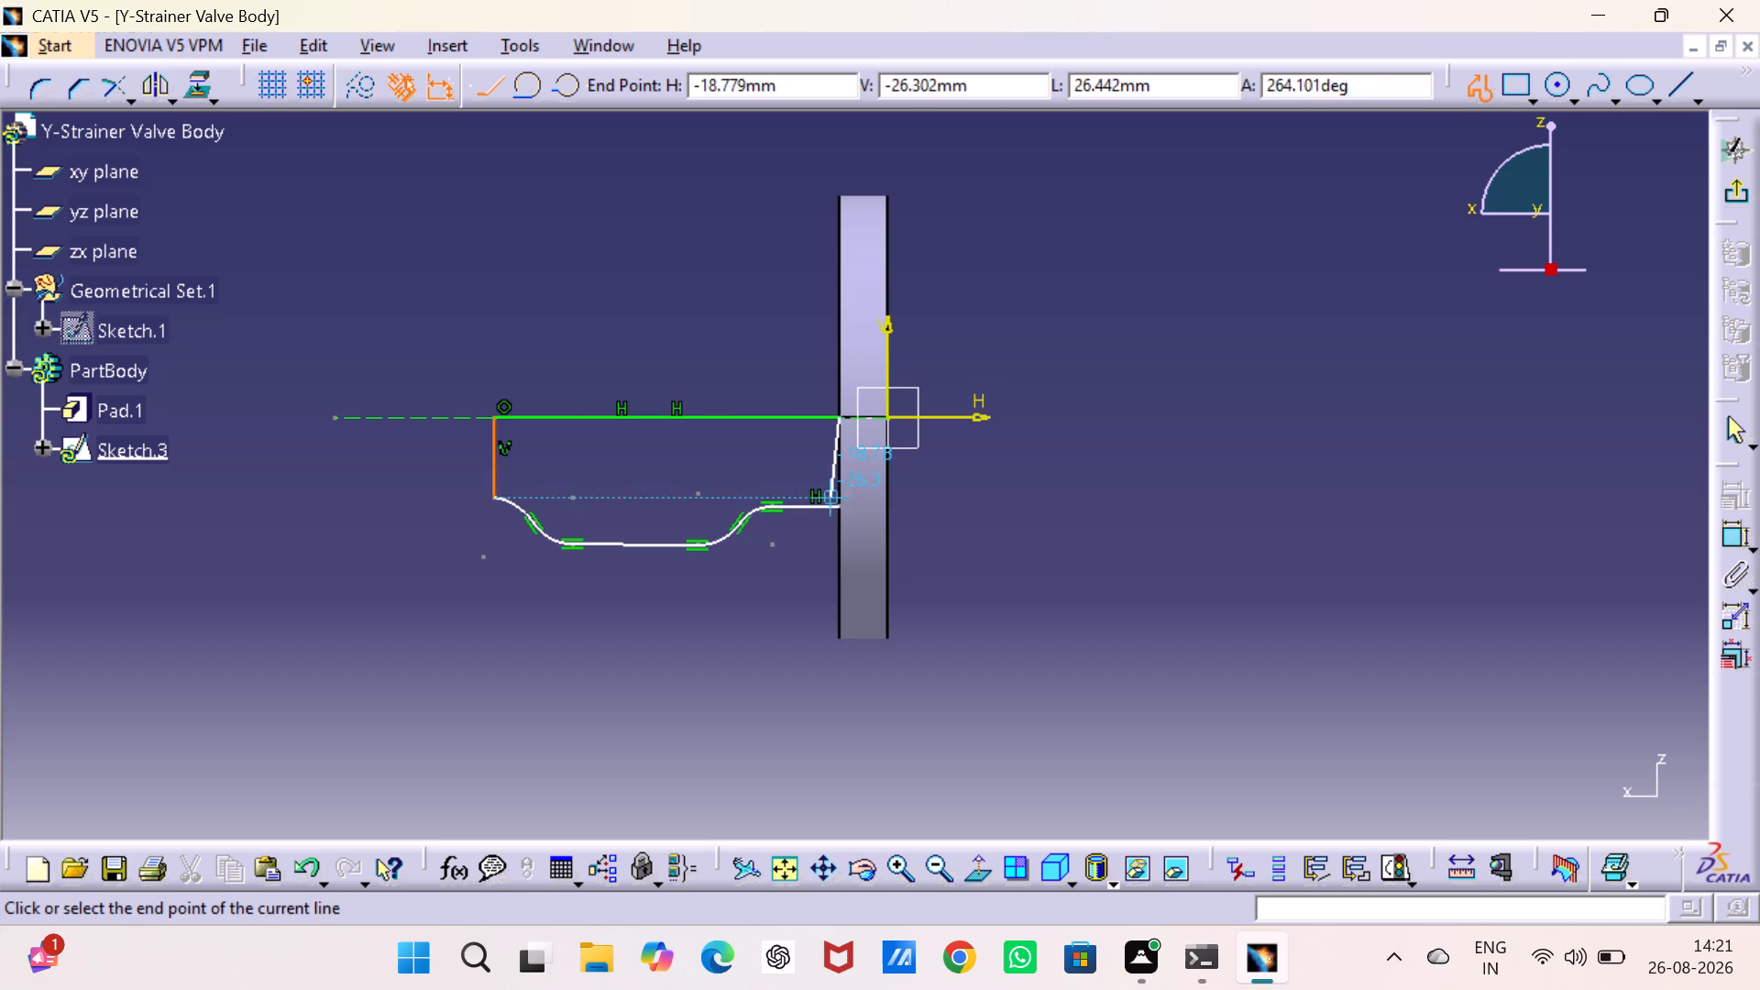
click(841, 504)
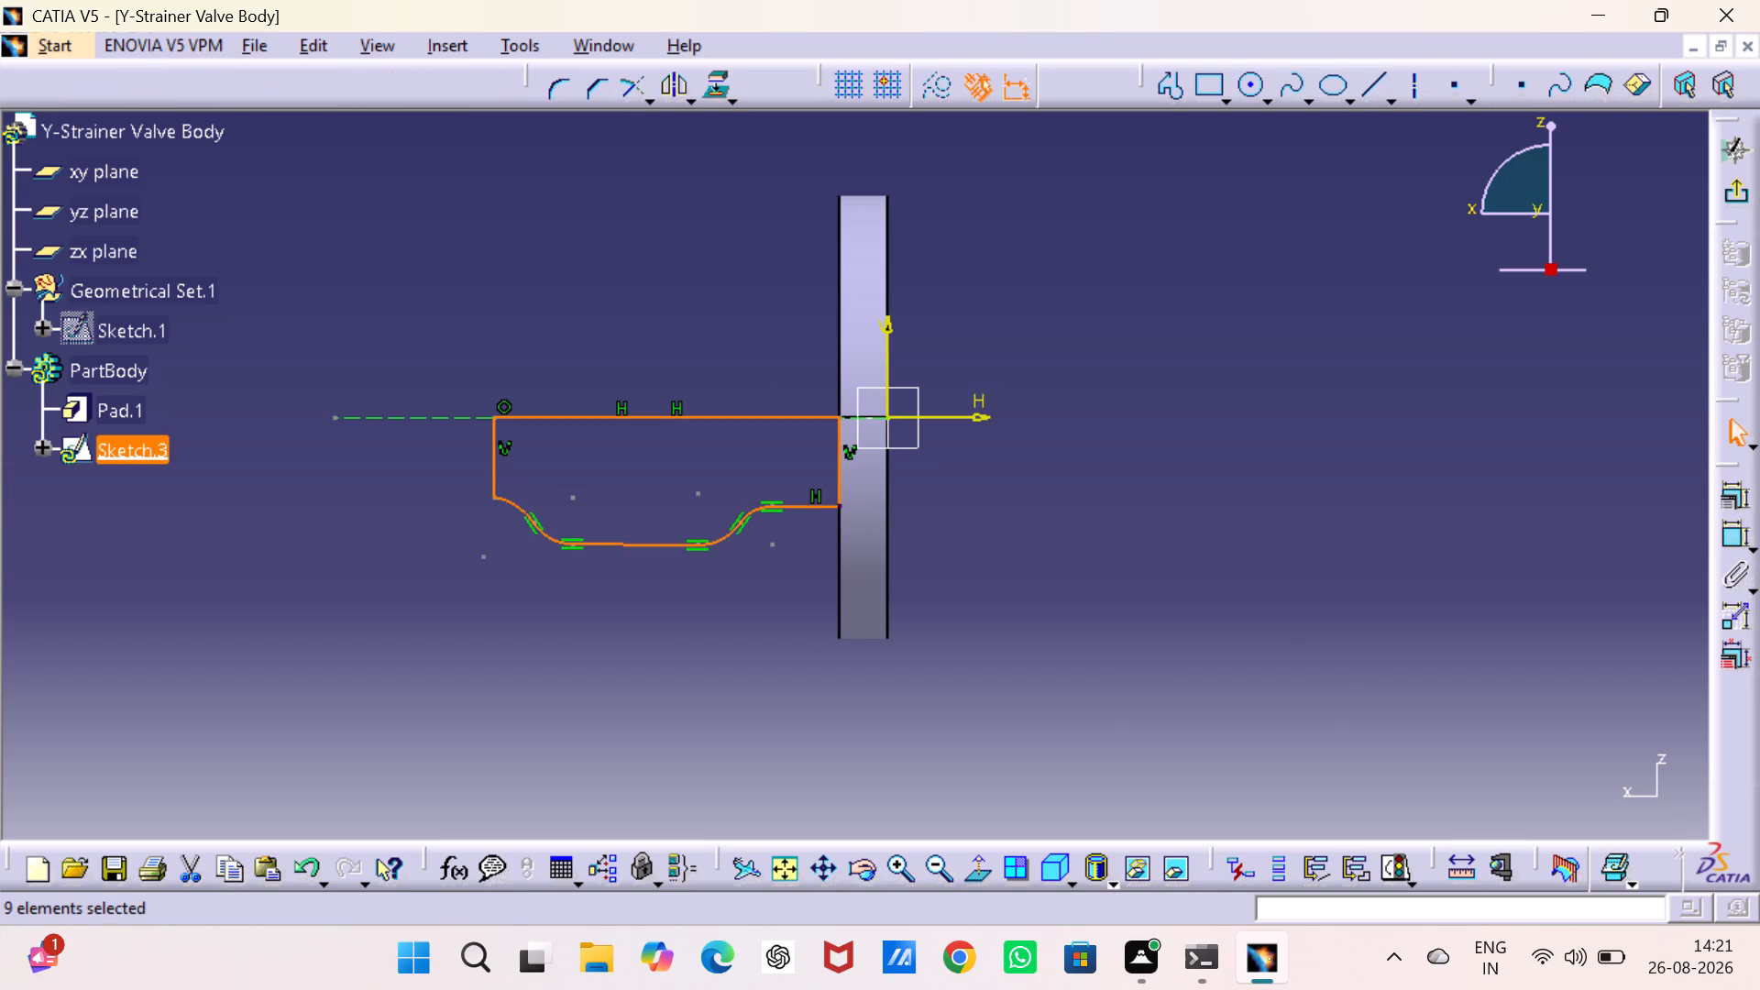
key(Escape)
key(Escape)
key(Escape)
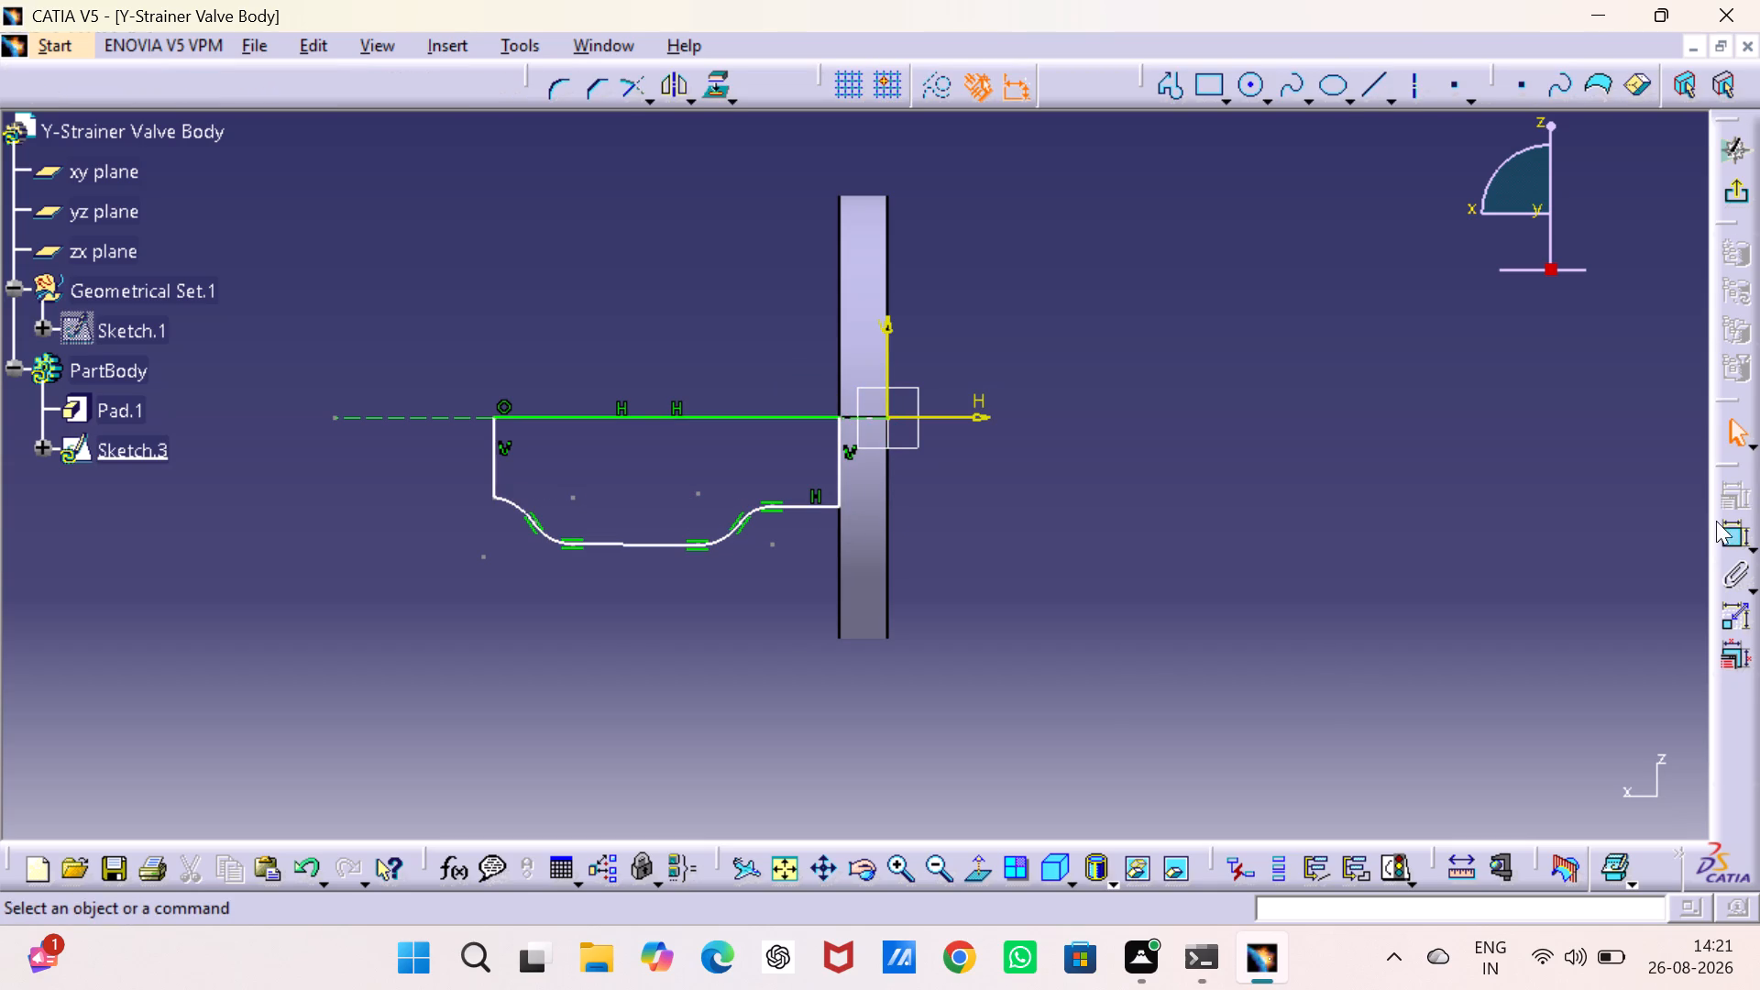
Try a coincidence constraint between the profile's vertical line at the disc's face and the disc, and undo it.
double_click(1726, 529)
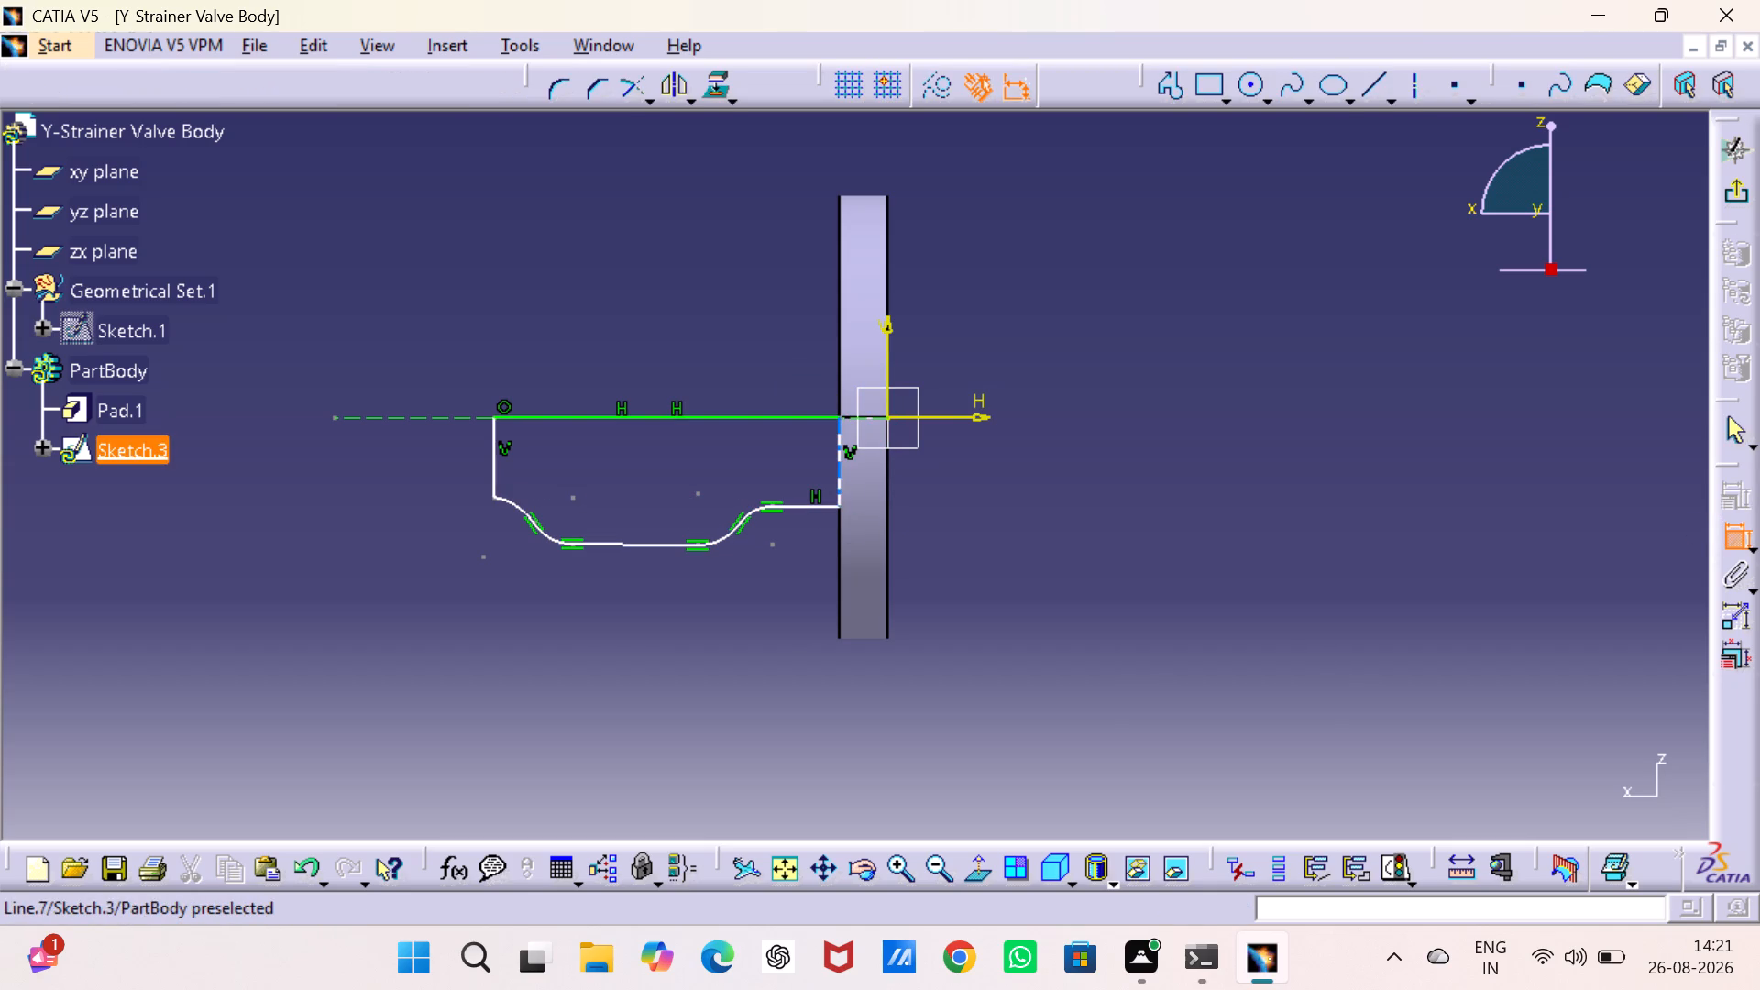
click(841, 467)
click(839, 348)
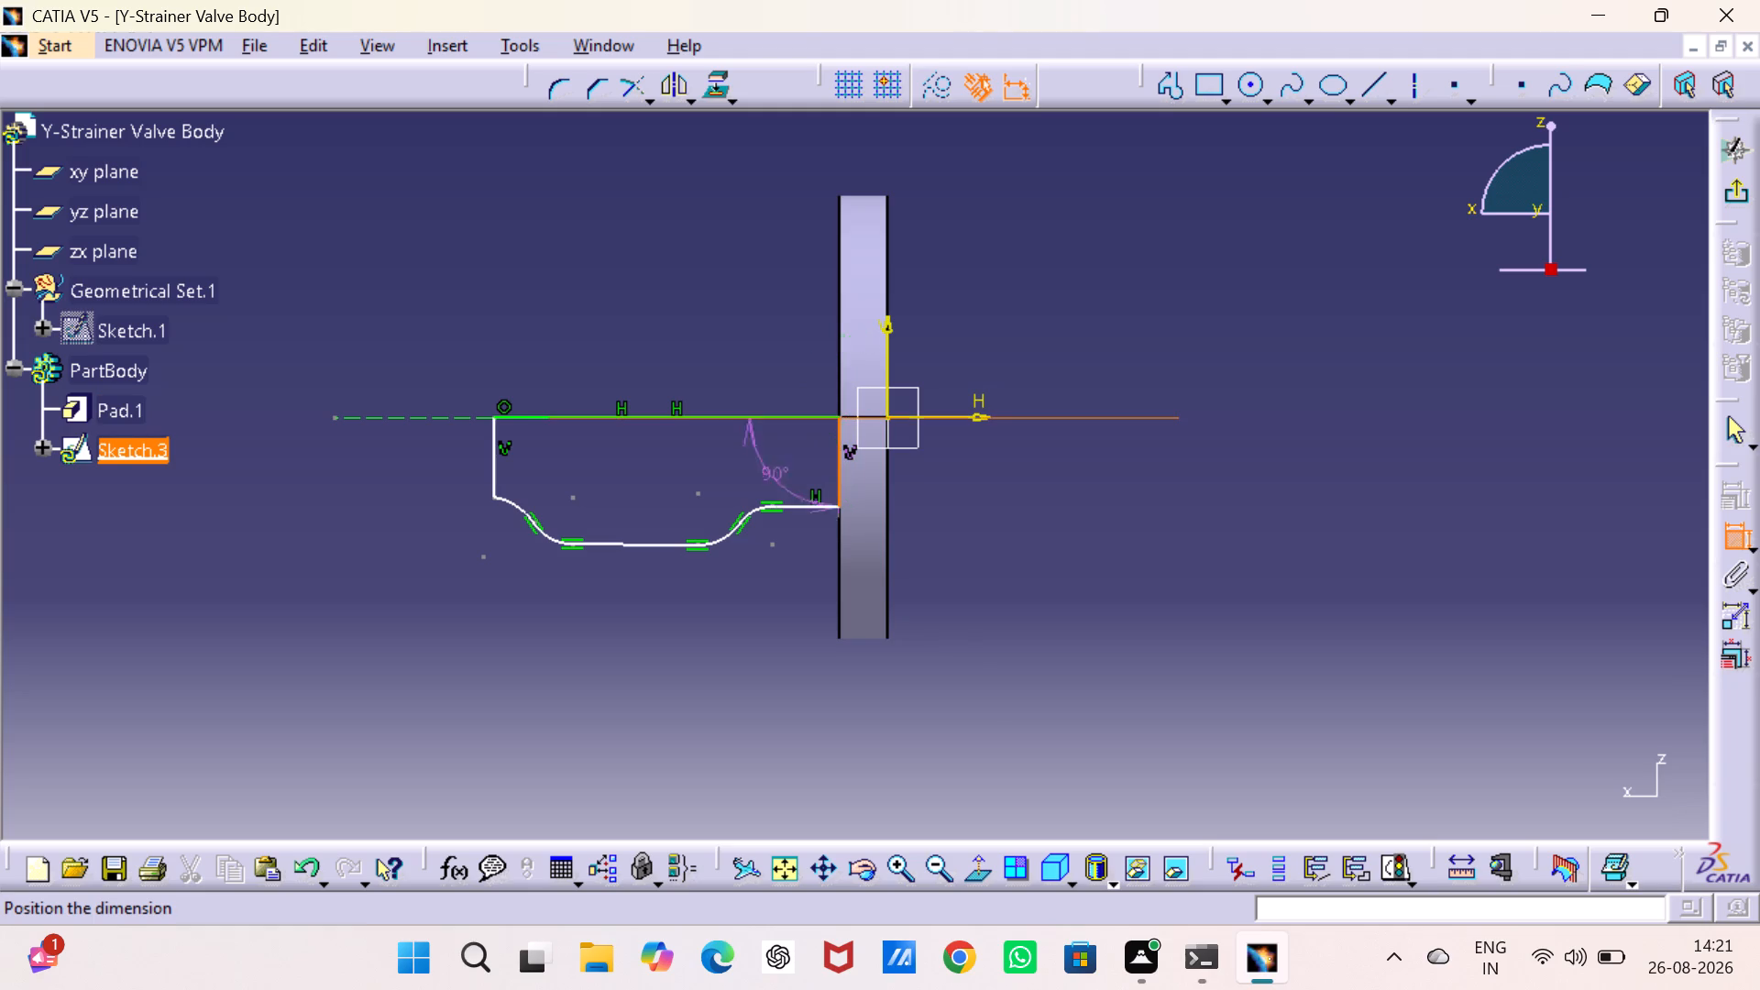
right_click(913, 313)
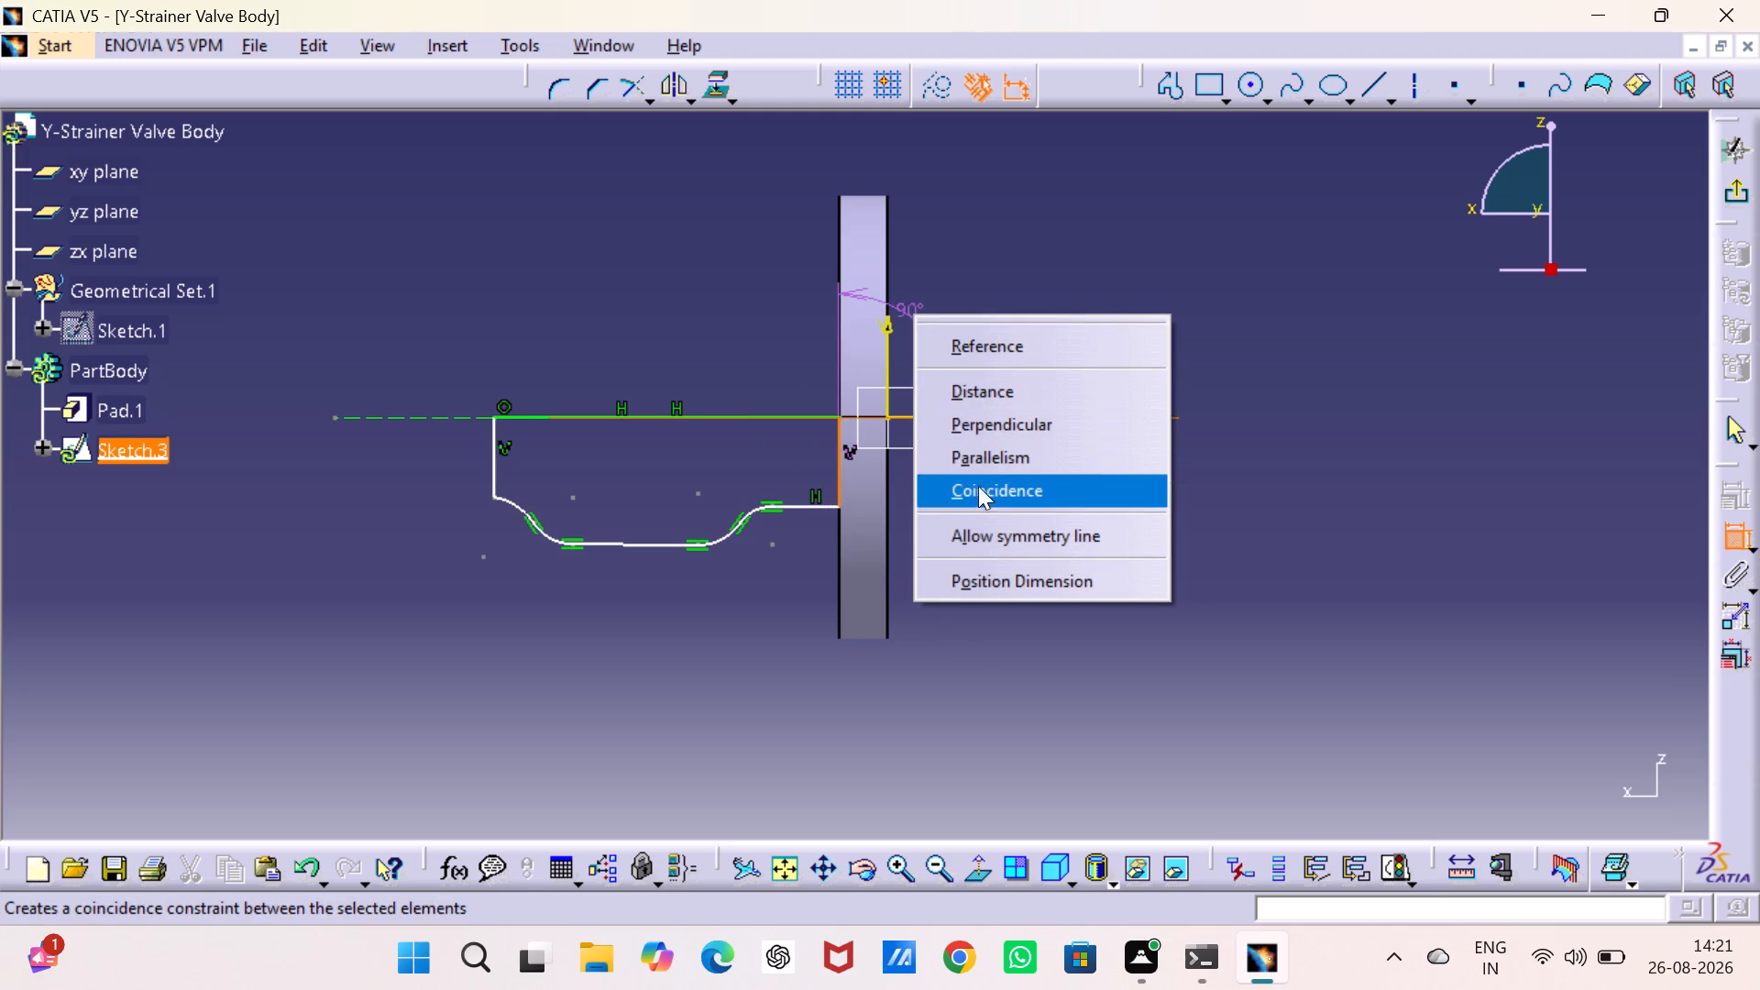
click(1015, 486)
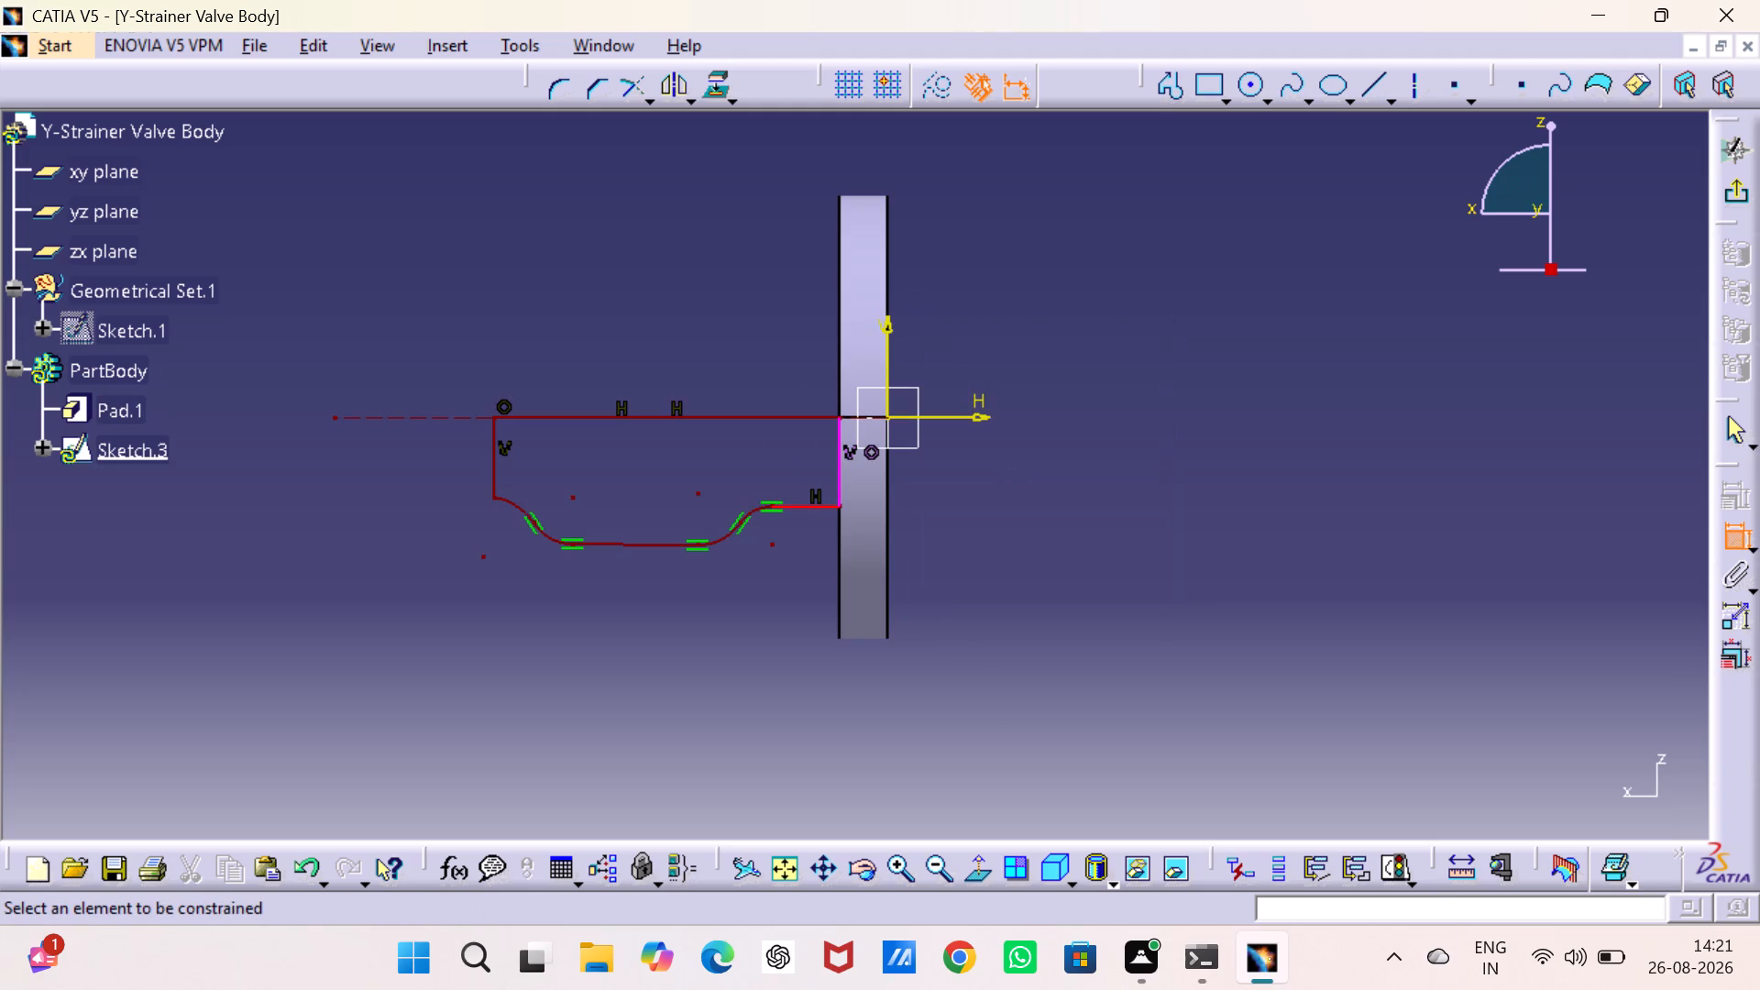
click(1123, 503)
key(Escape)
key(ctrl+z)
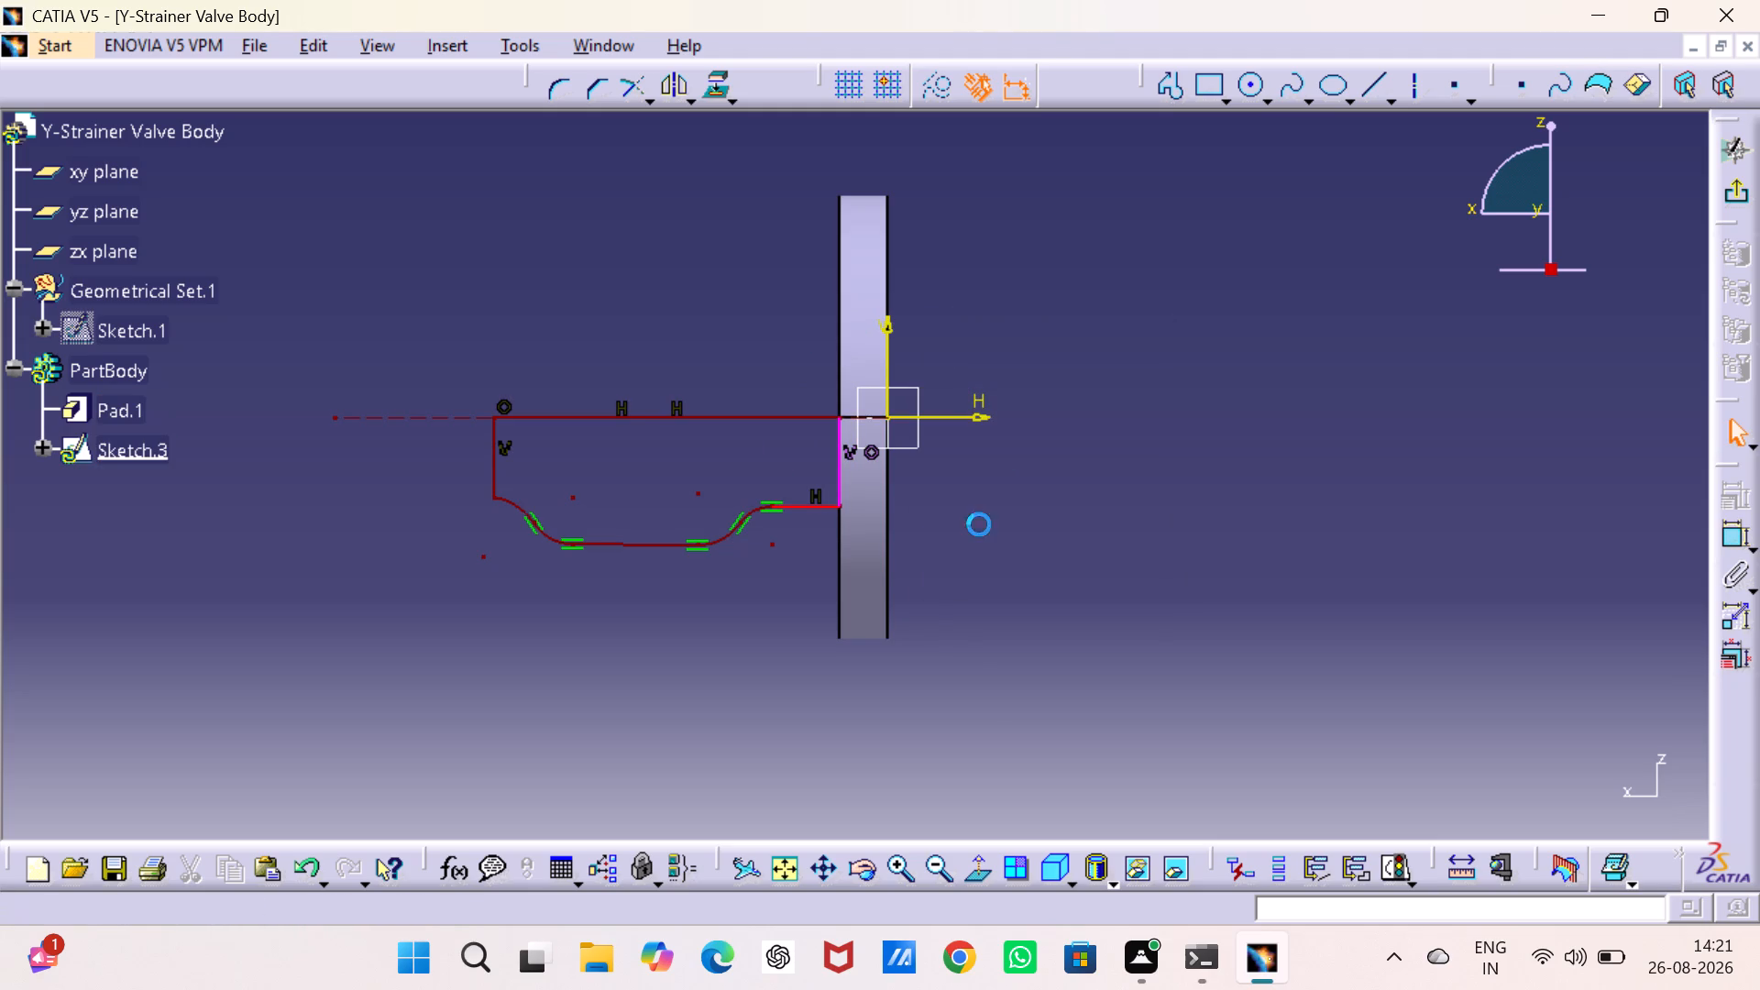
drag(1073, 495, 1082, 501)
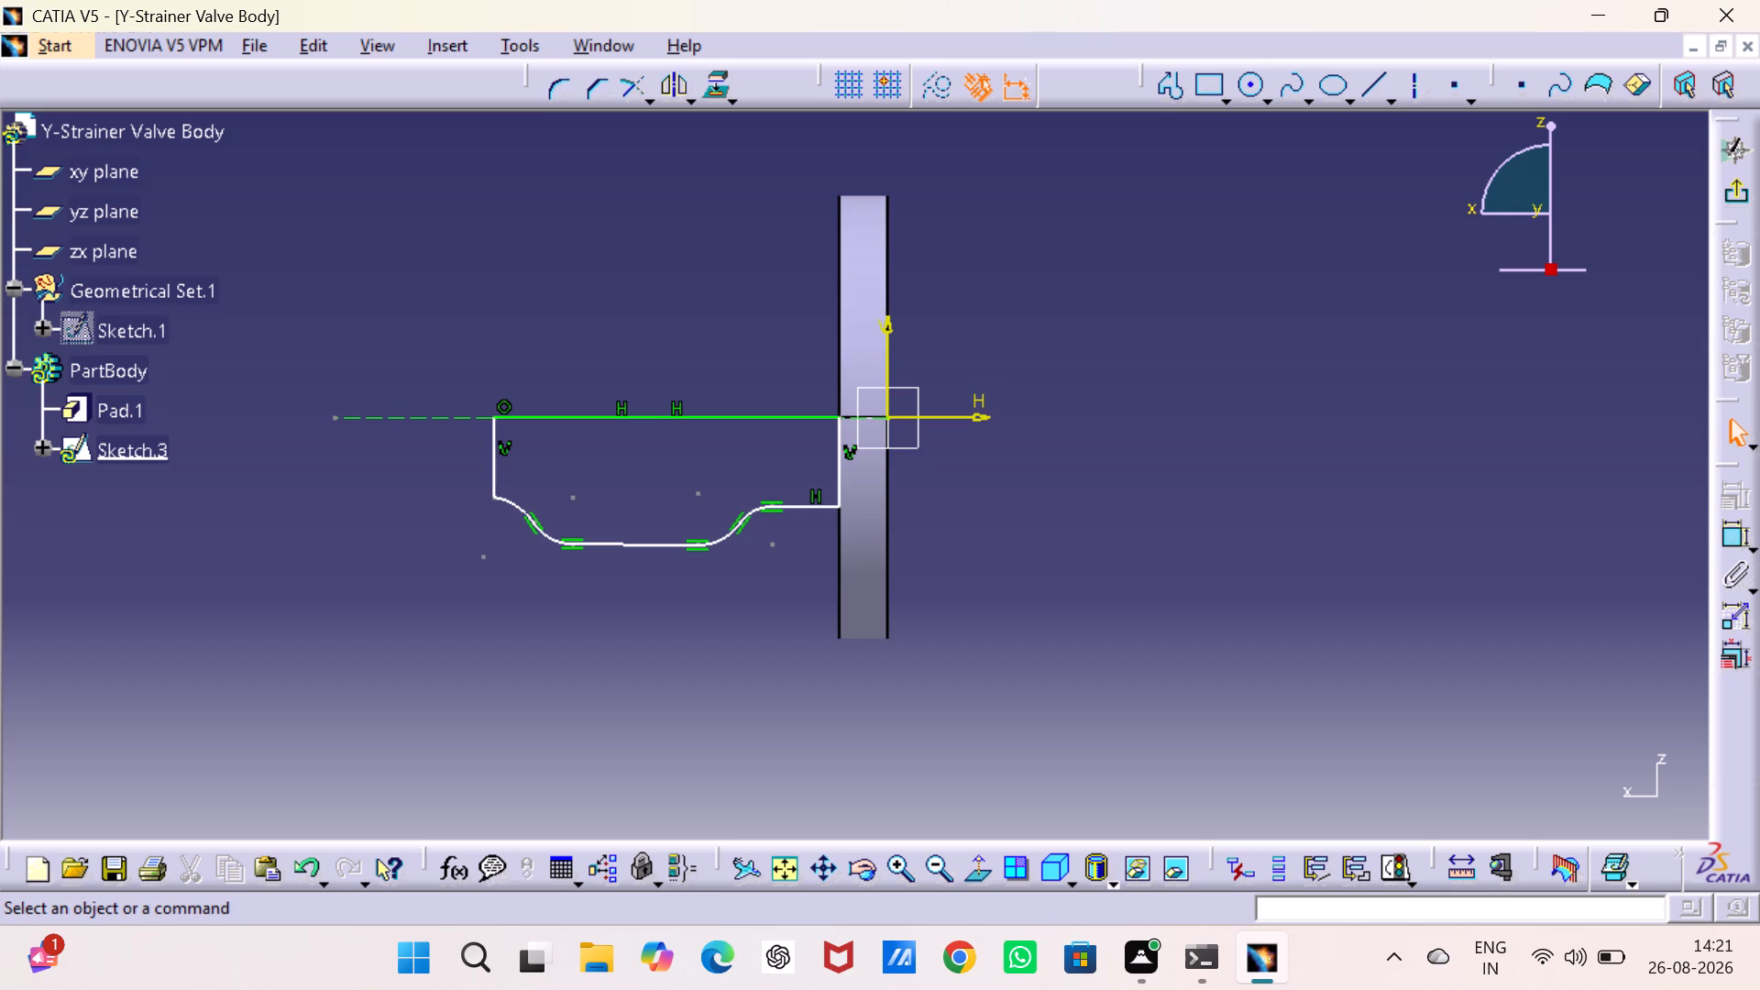
Dimension the profile's vertical line at the disc's face and set its length to 30 mm.
double_click(1731, 537)
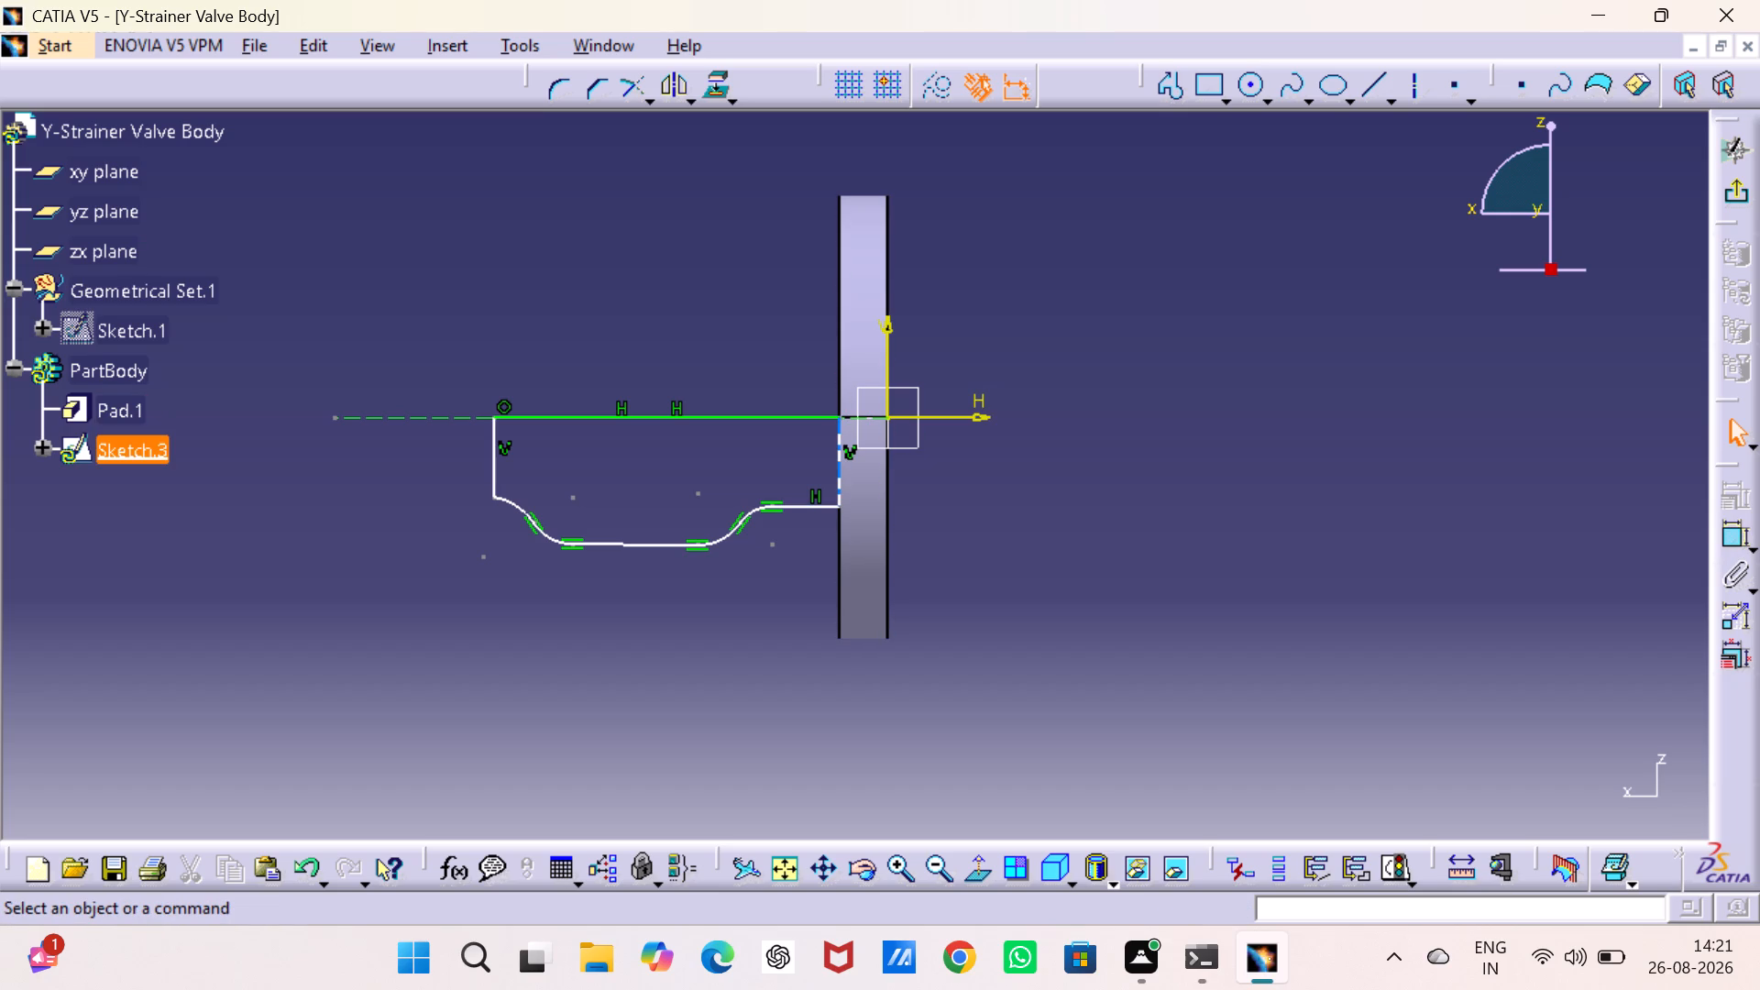
click(845, 476)
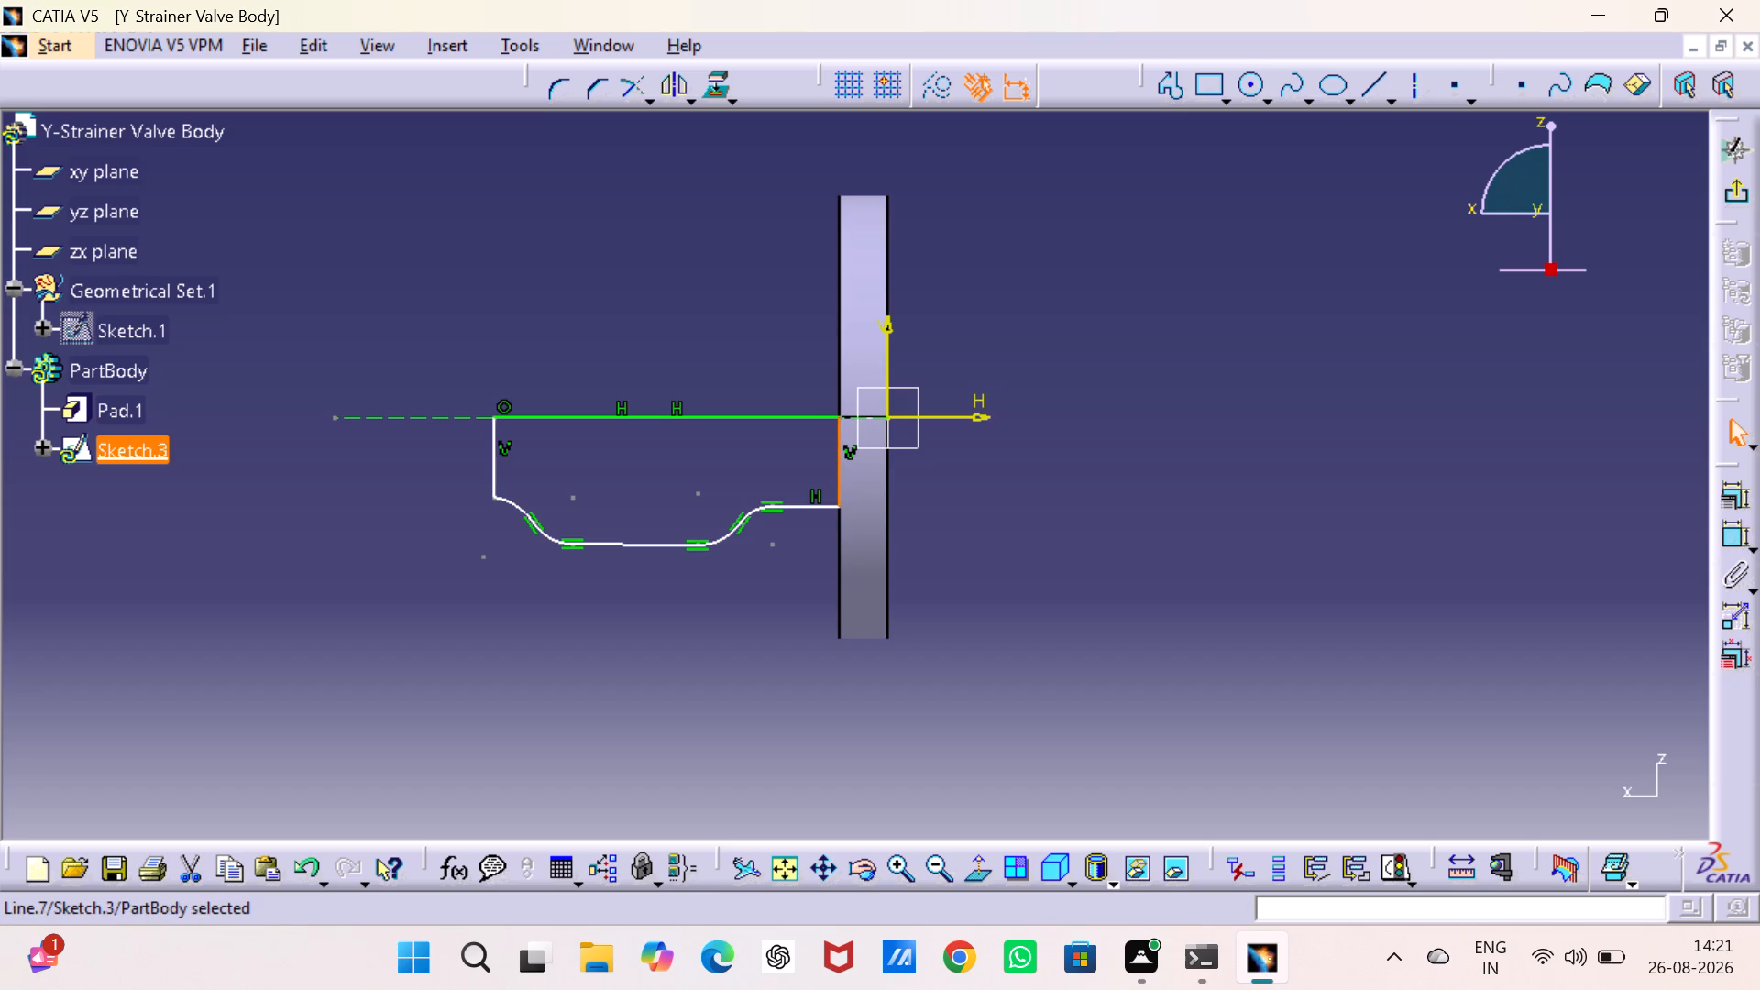
double_click(1725, 536)
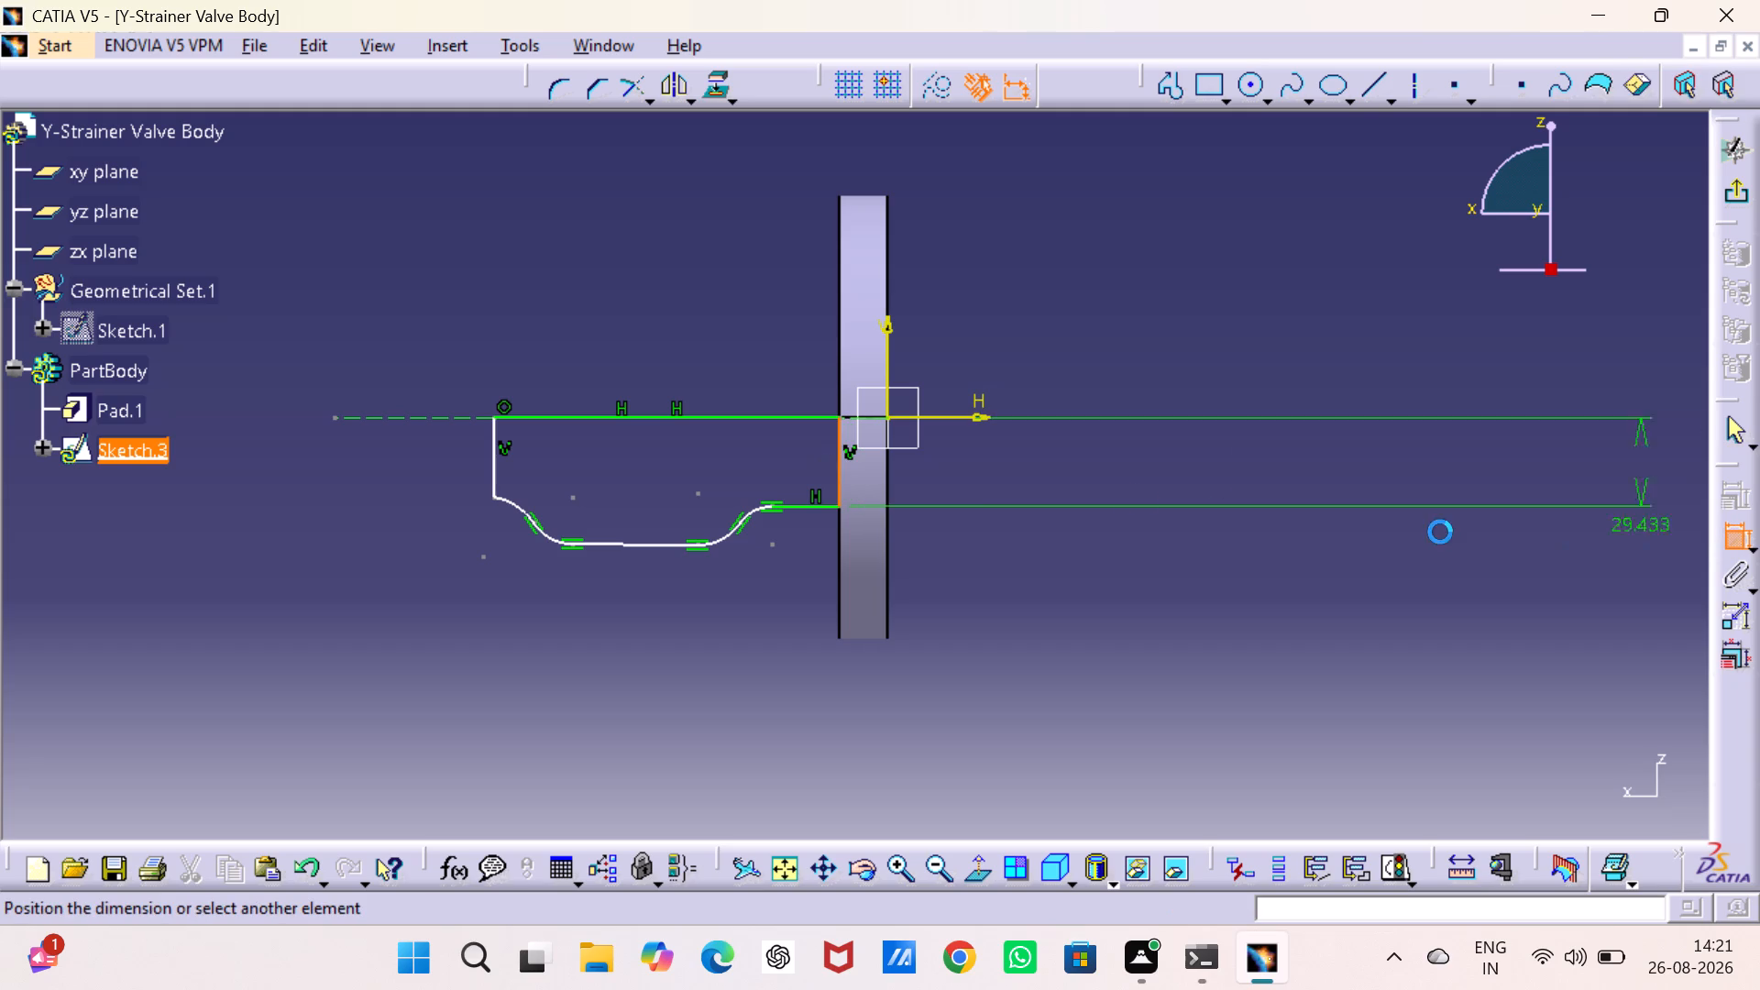
click(946, 485)
double_click(953, 478)
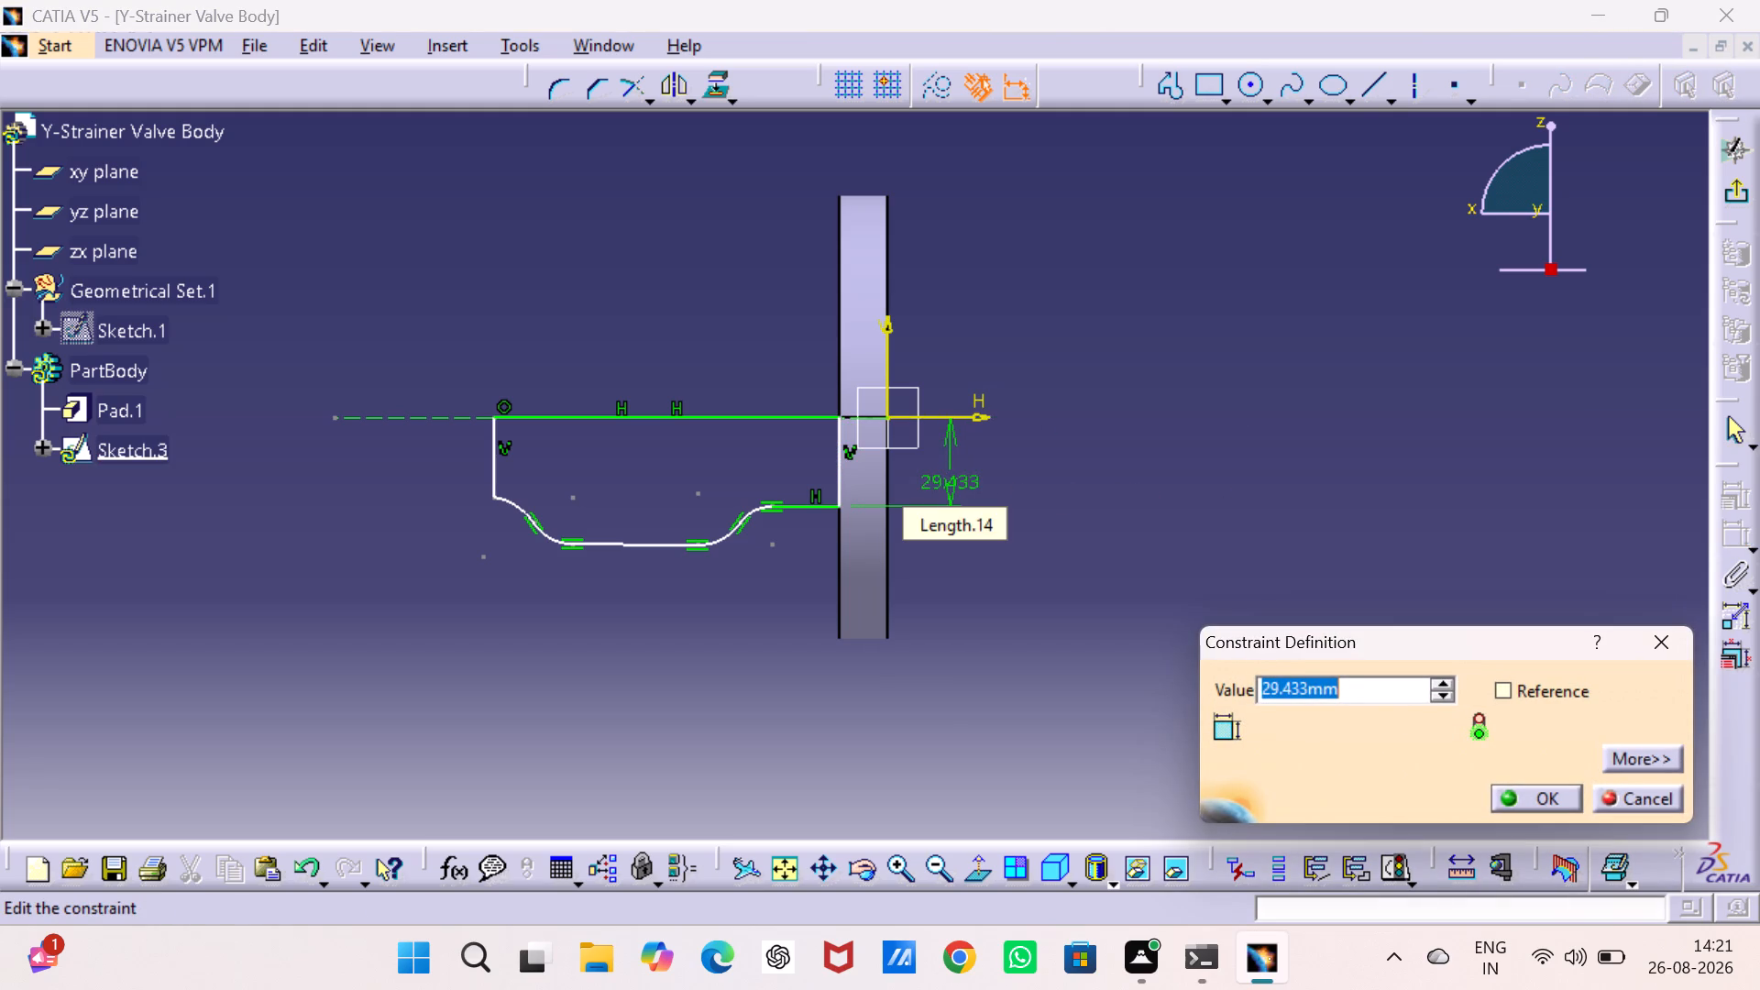
text(30)
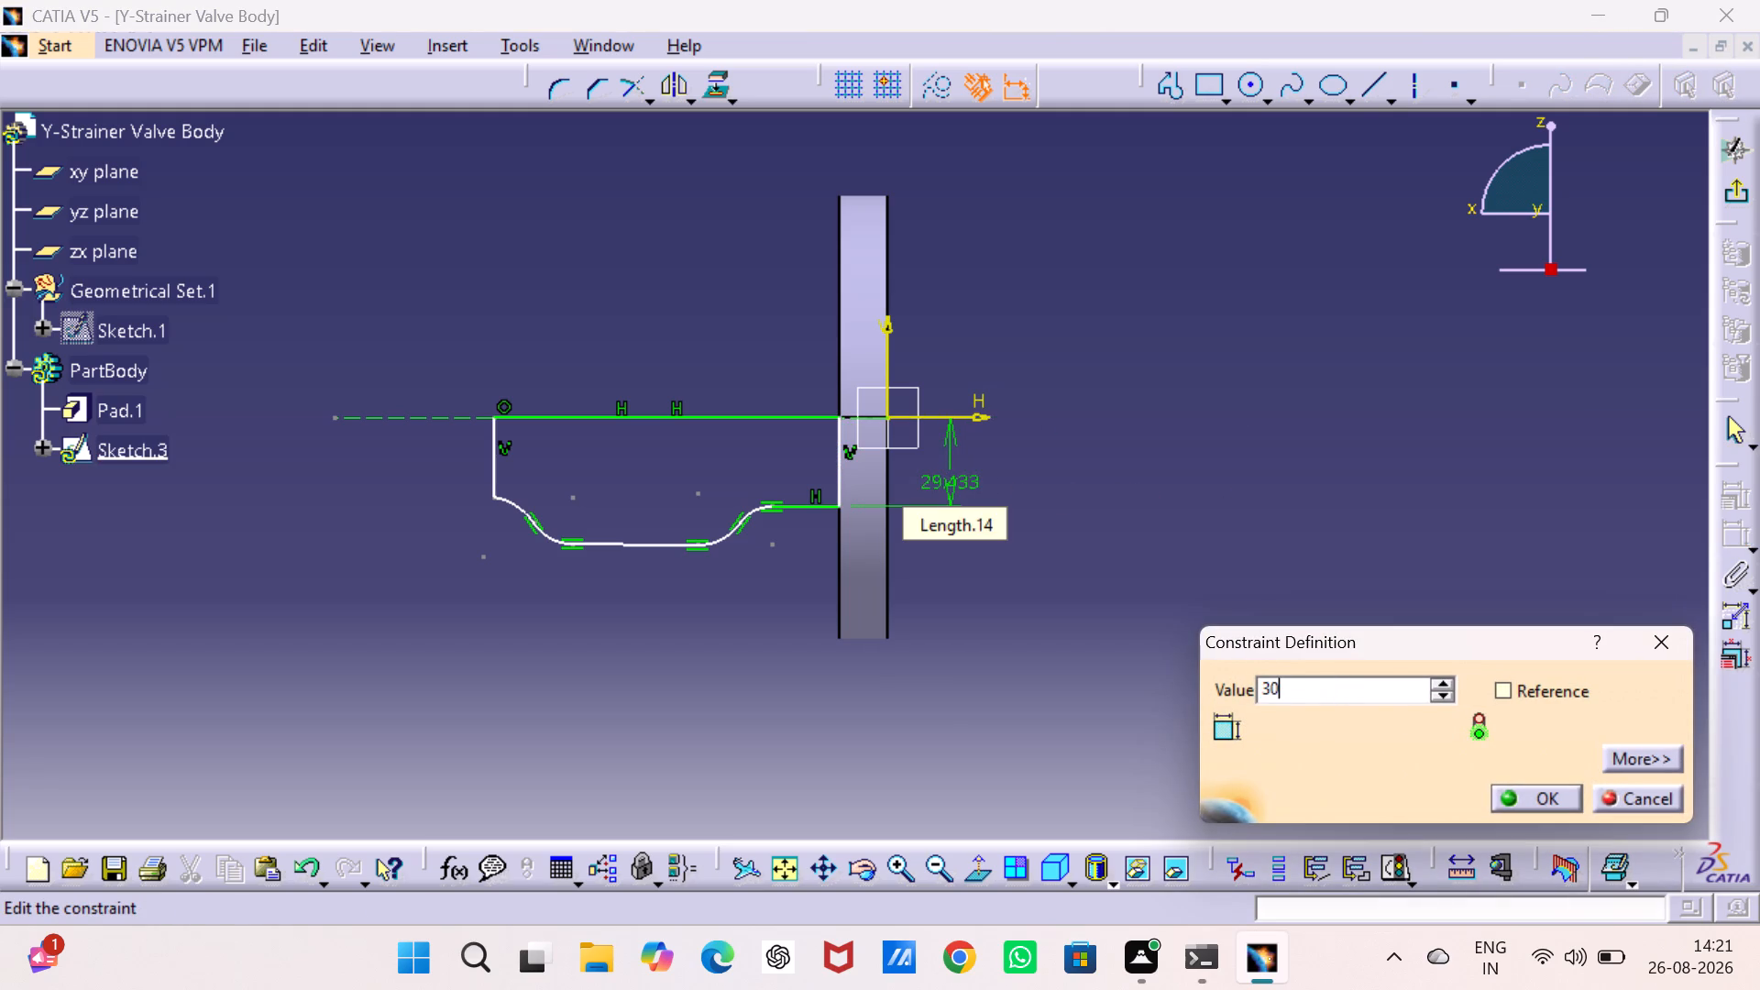
key(Return)
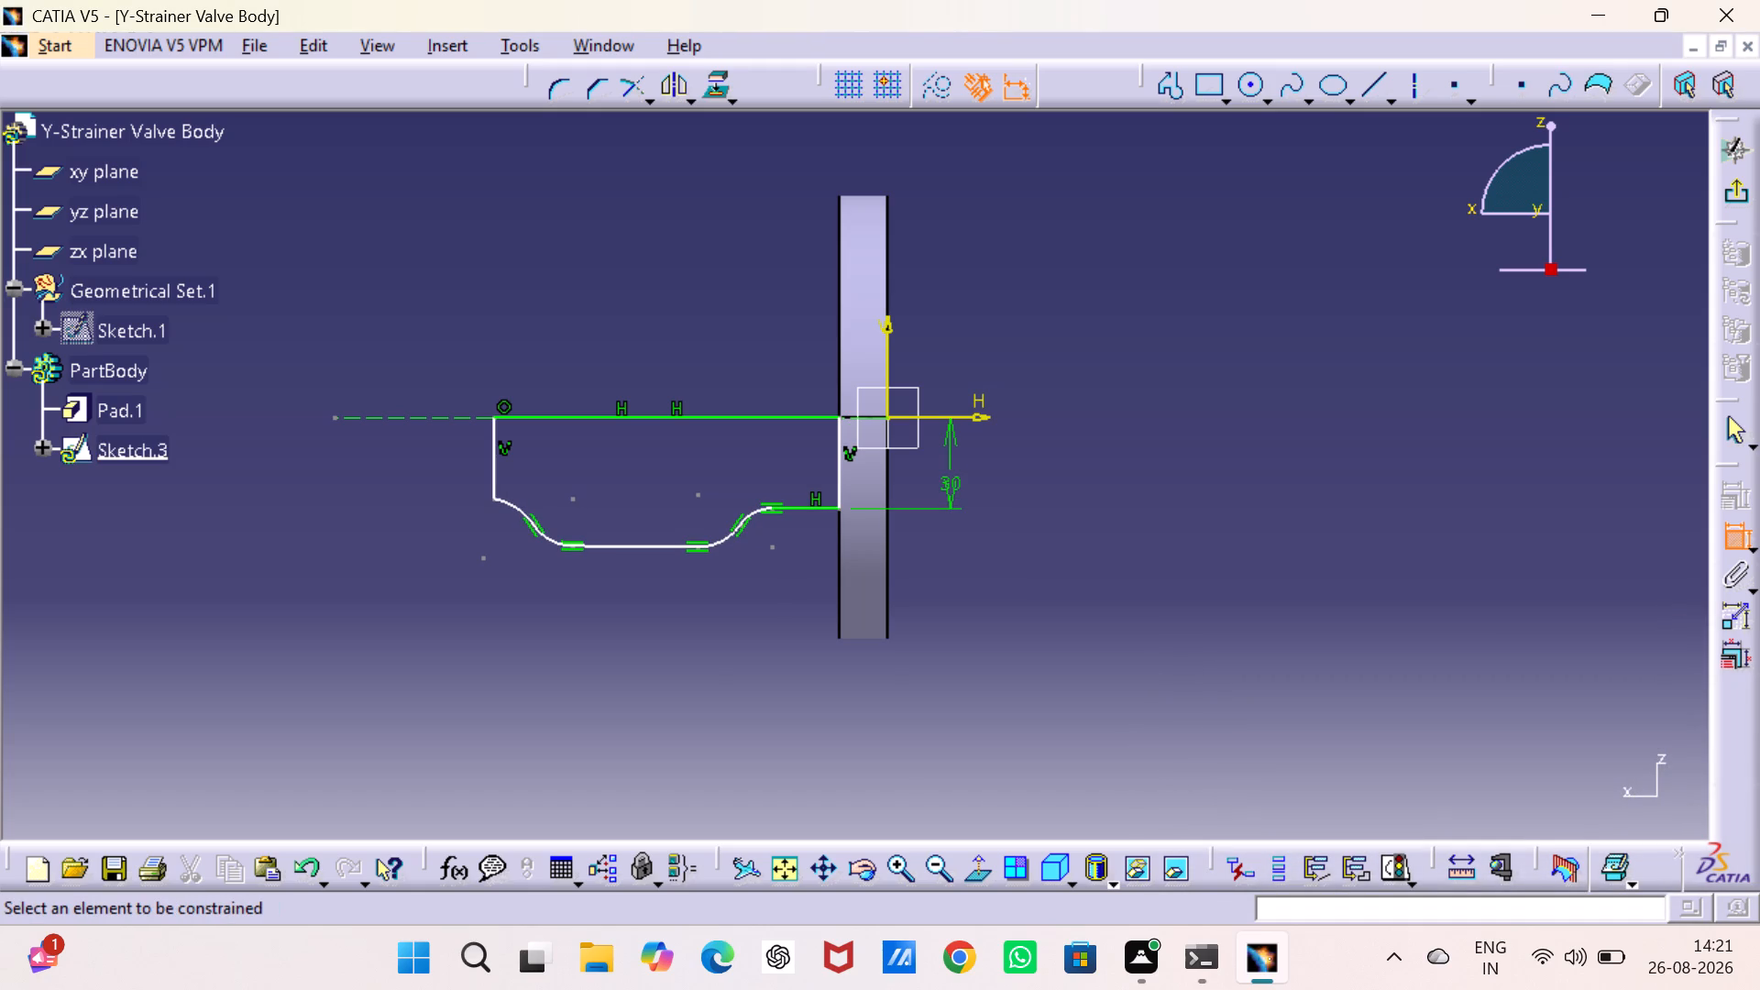
Dimension the outward-bulging arc nearer the disc, next to the profile's bottom line, with a radius of 18 mm.
click(723, 540)
click(761, 584)
double_click(761, 577)
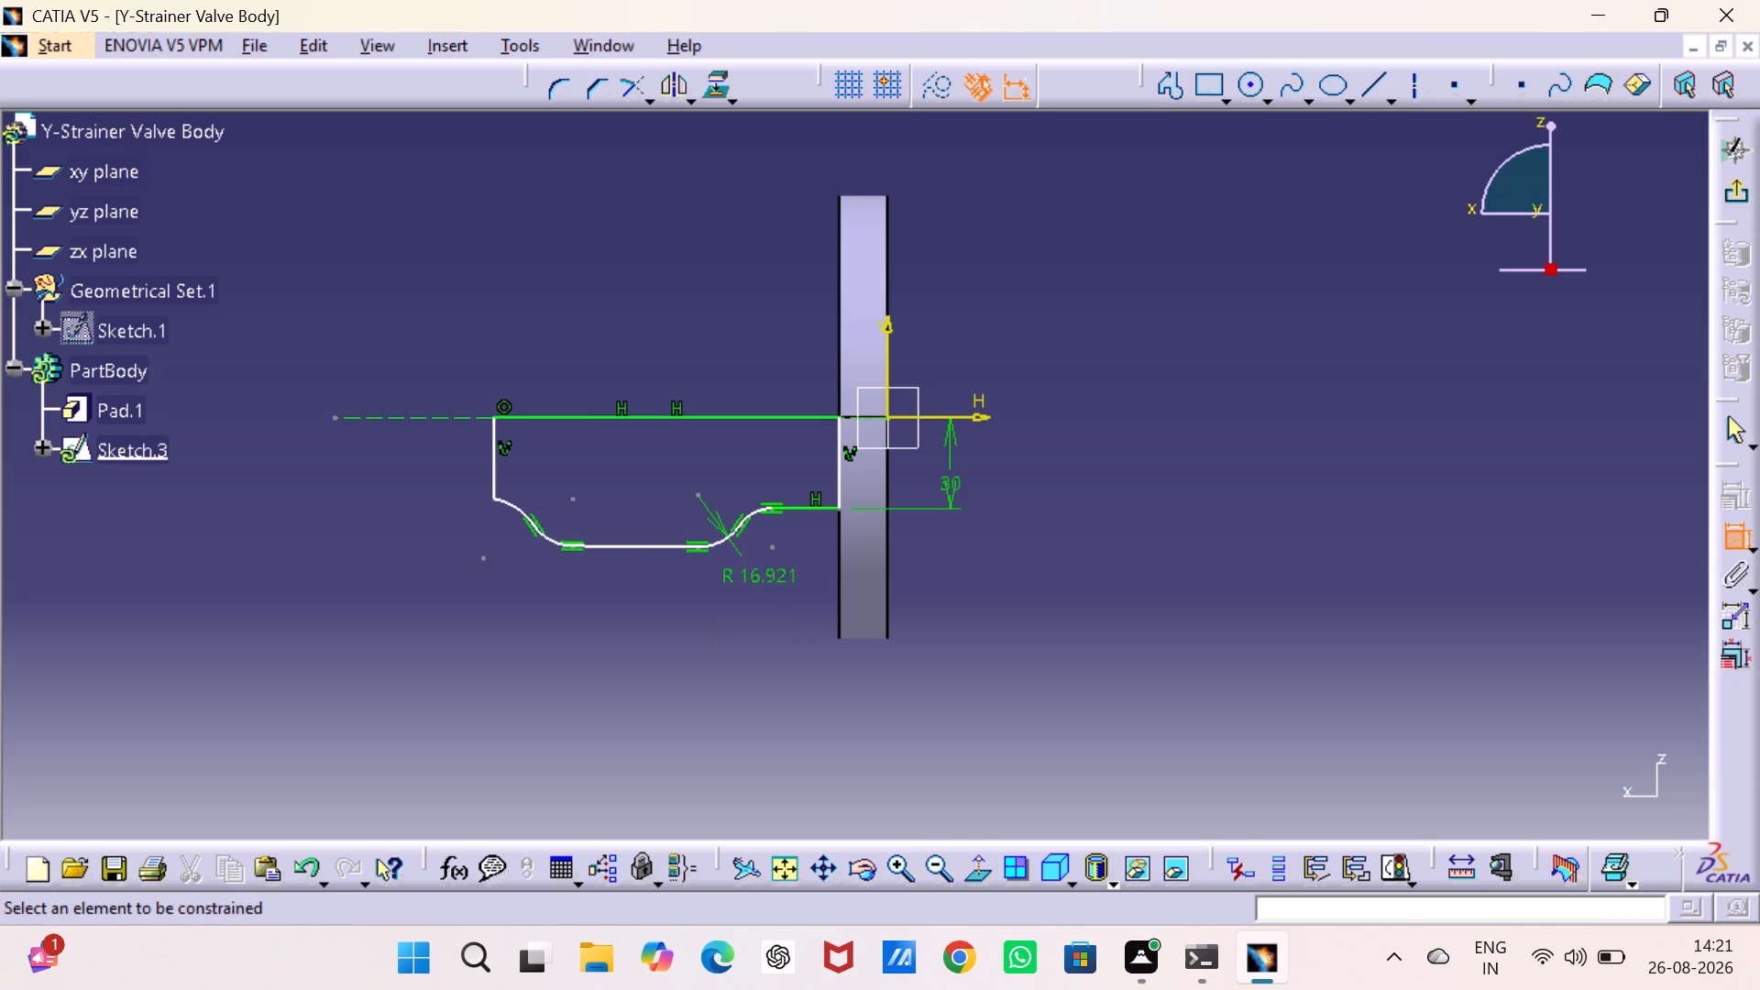
text(18)
key(Return)
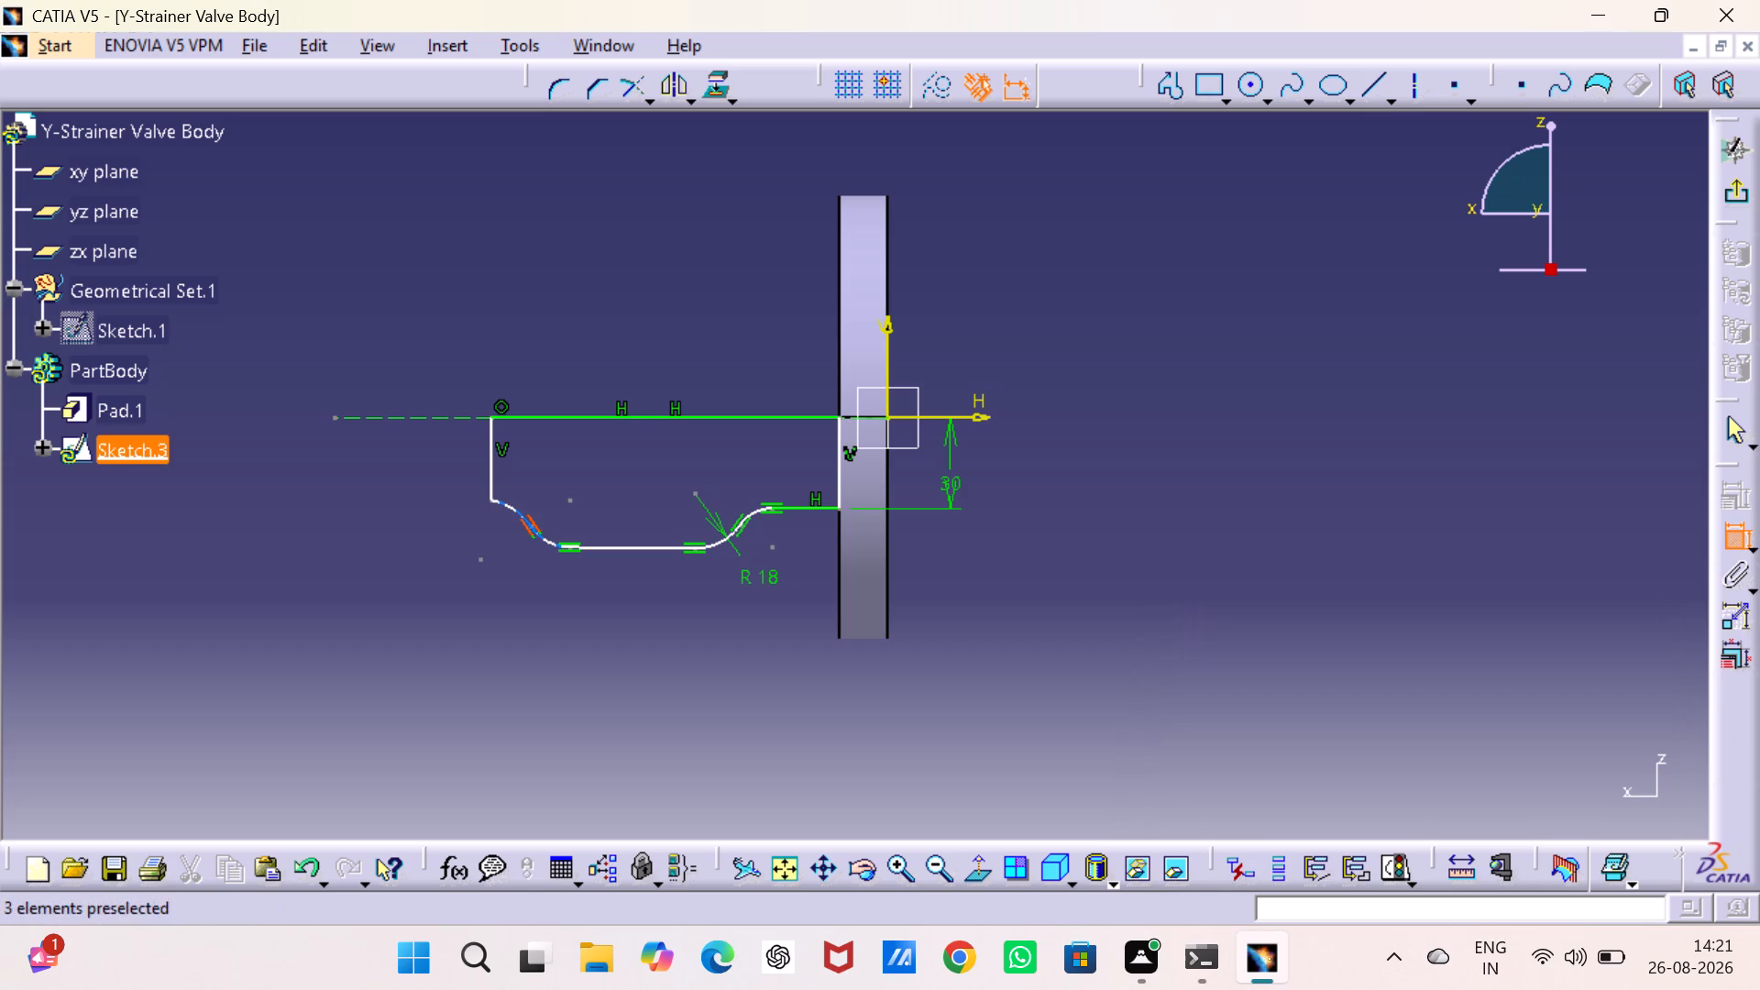
Dimension the arc at the bottom line's end farther from the disc with a radius of 18 mm.
click(545, 544)
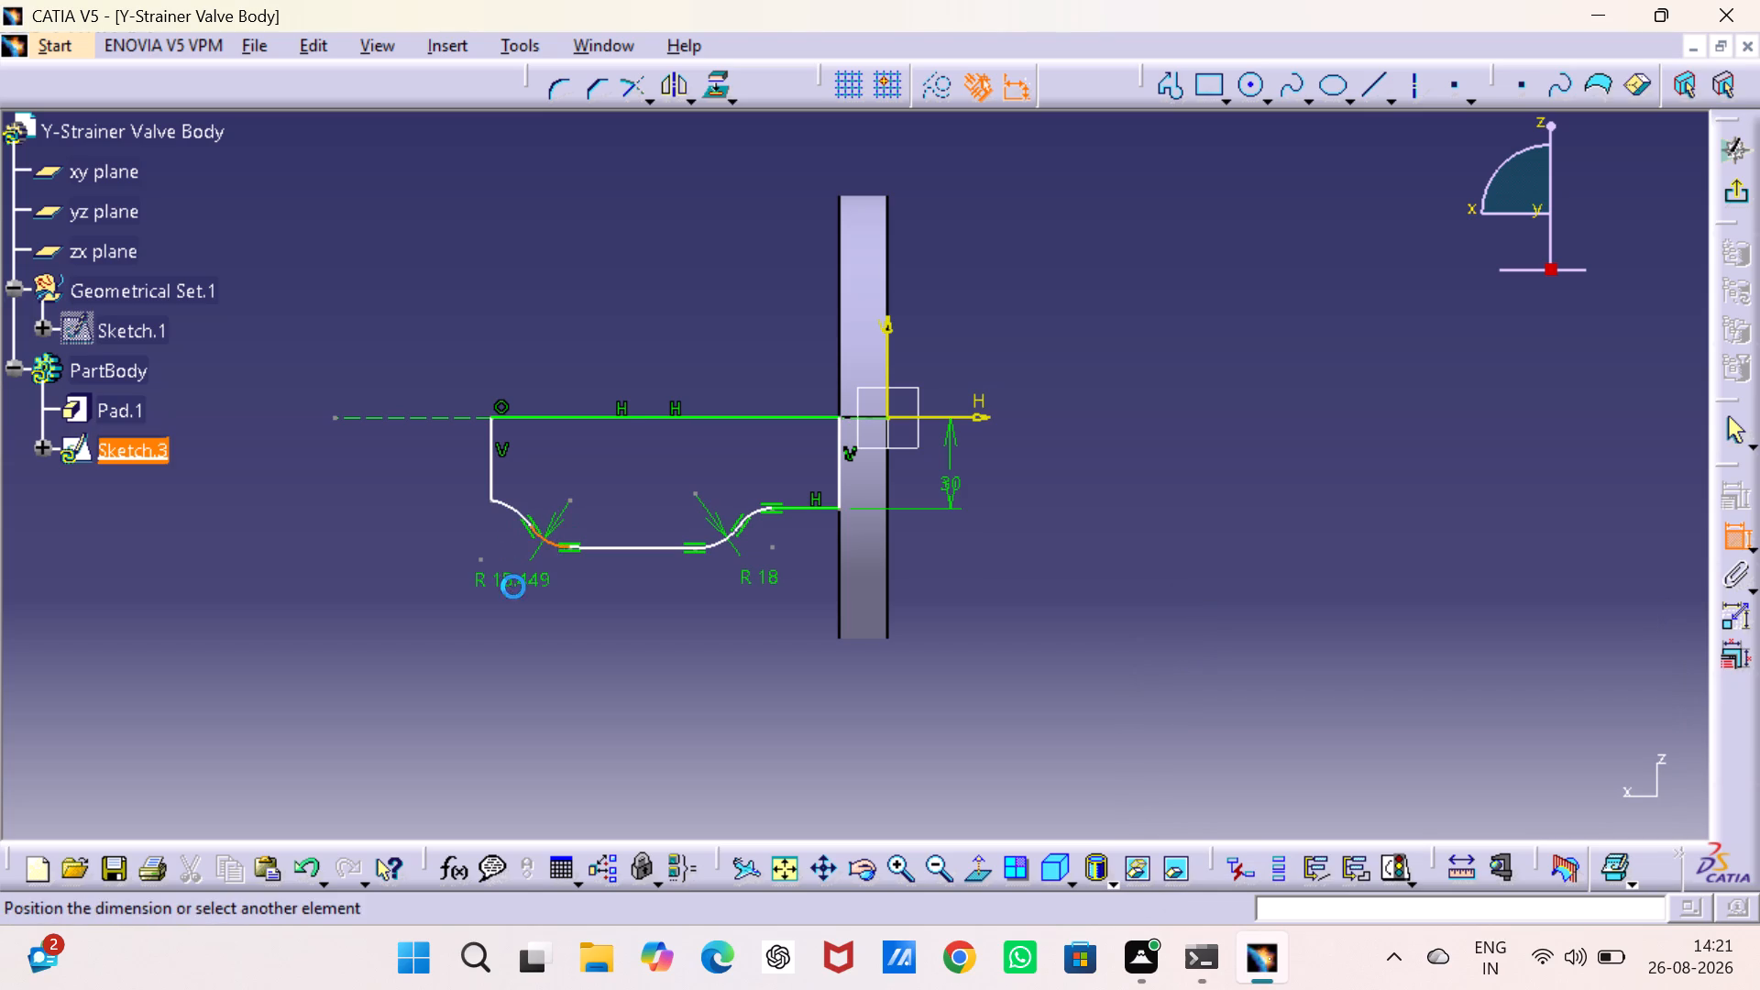
click(513, 587)
double_click(512, 588)
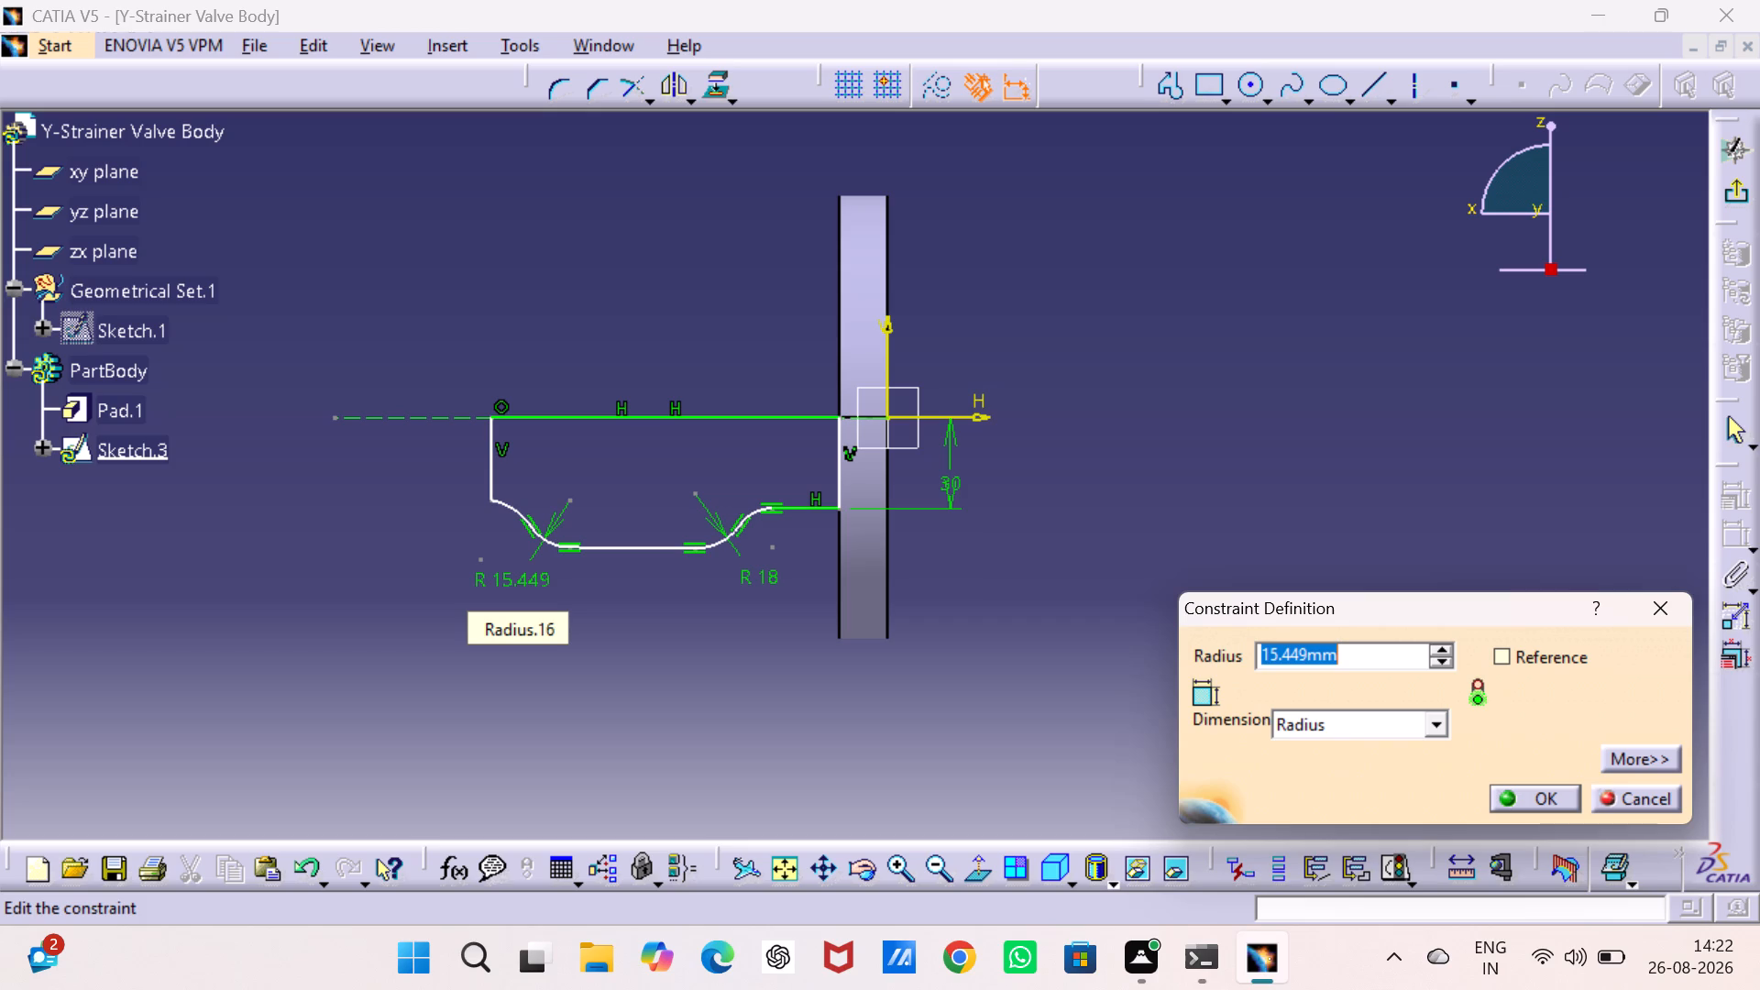
key(1)
key(8)
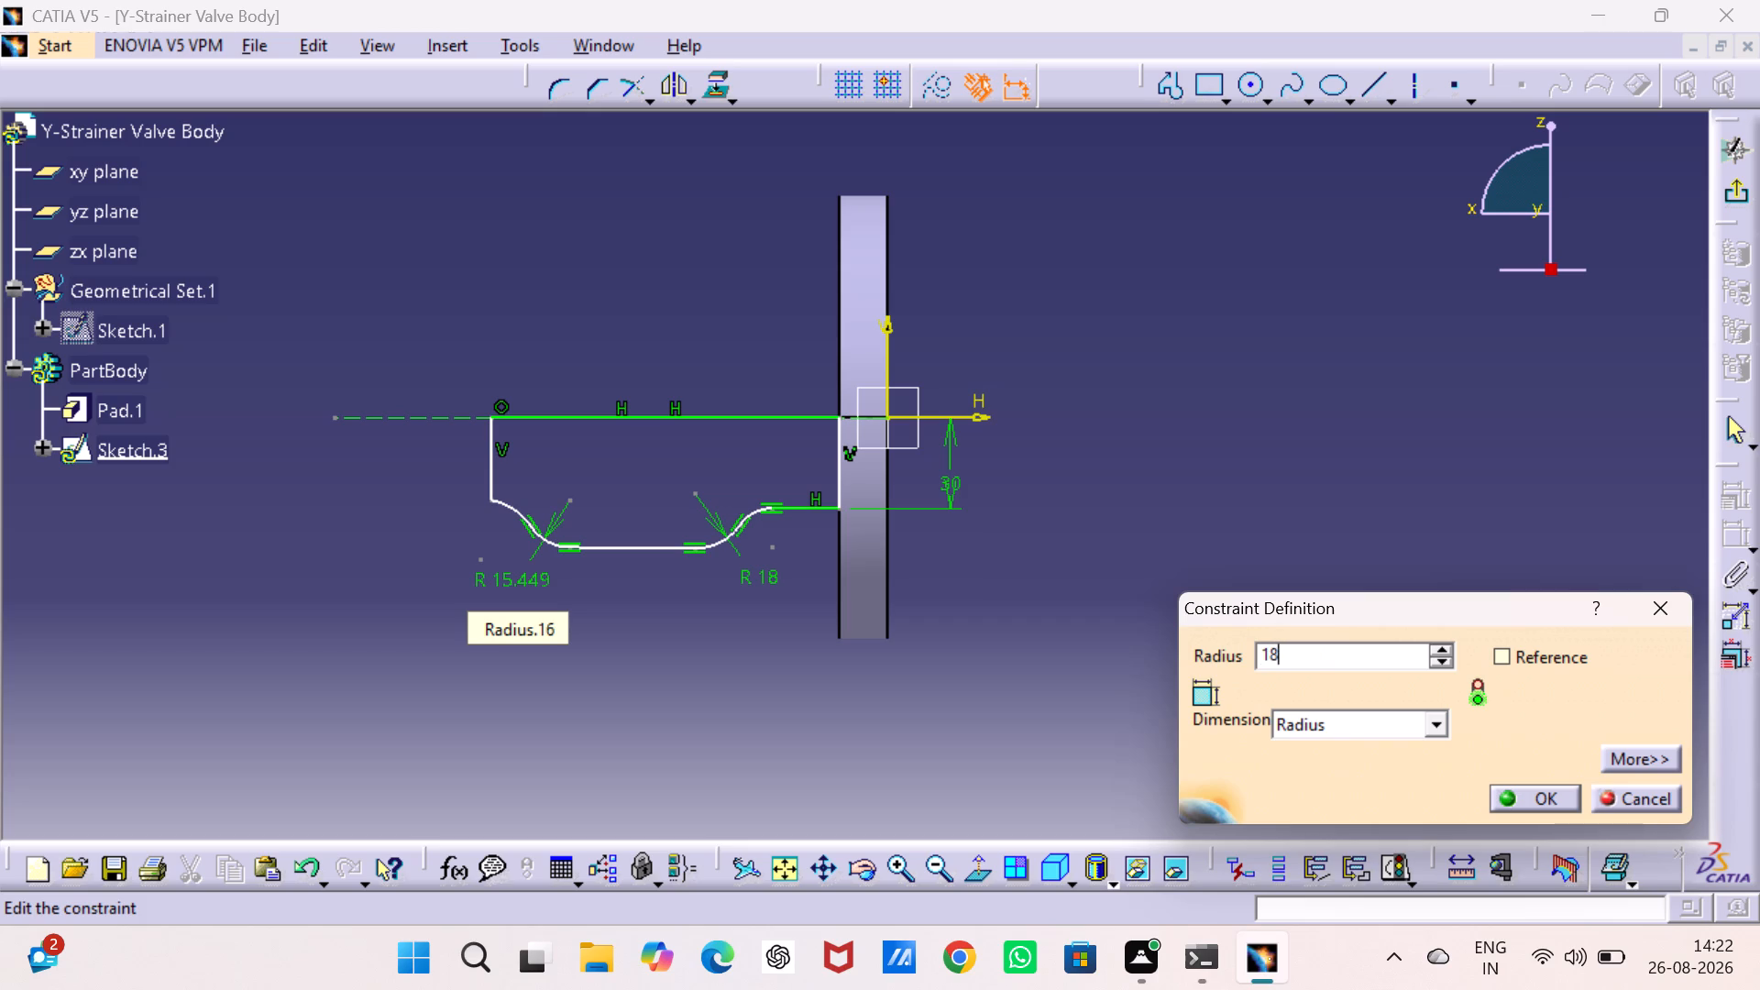
key(Return)
key(Escape)
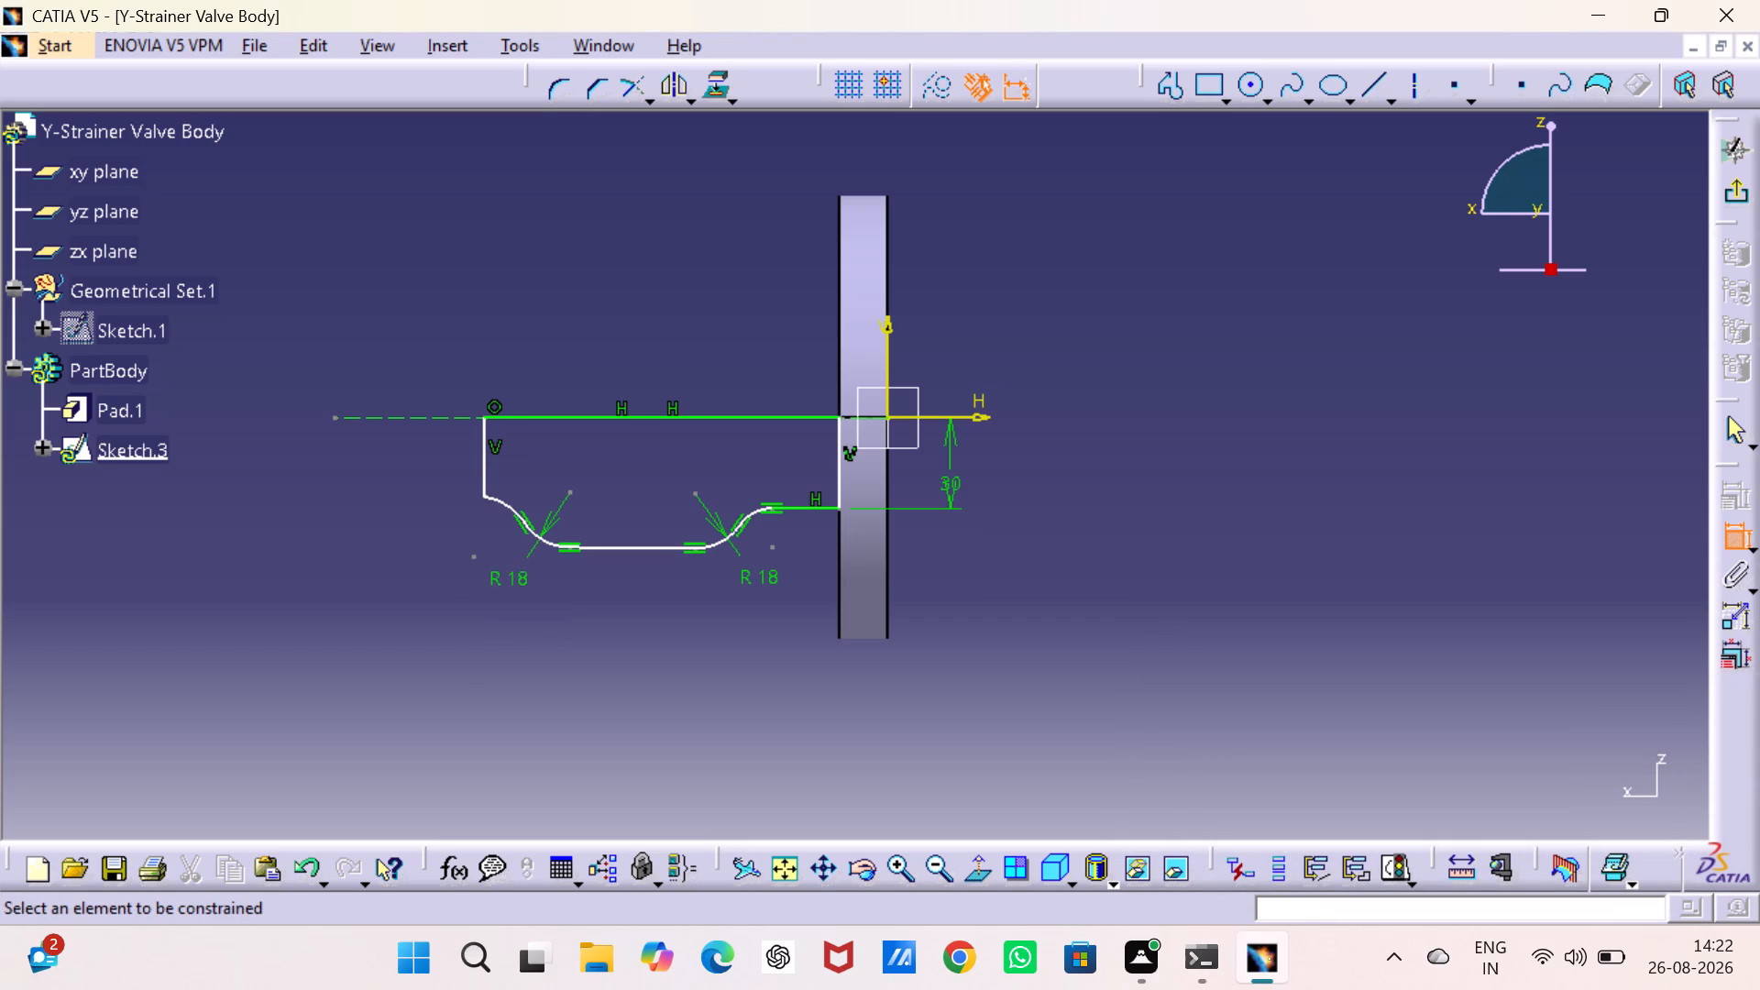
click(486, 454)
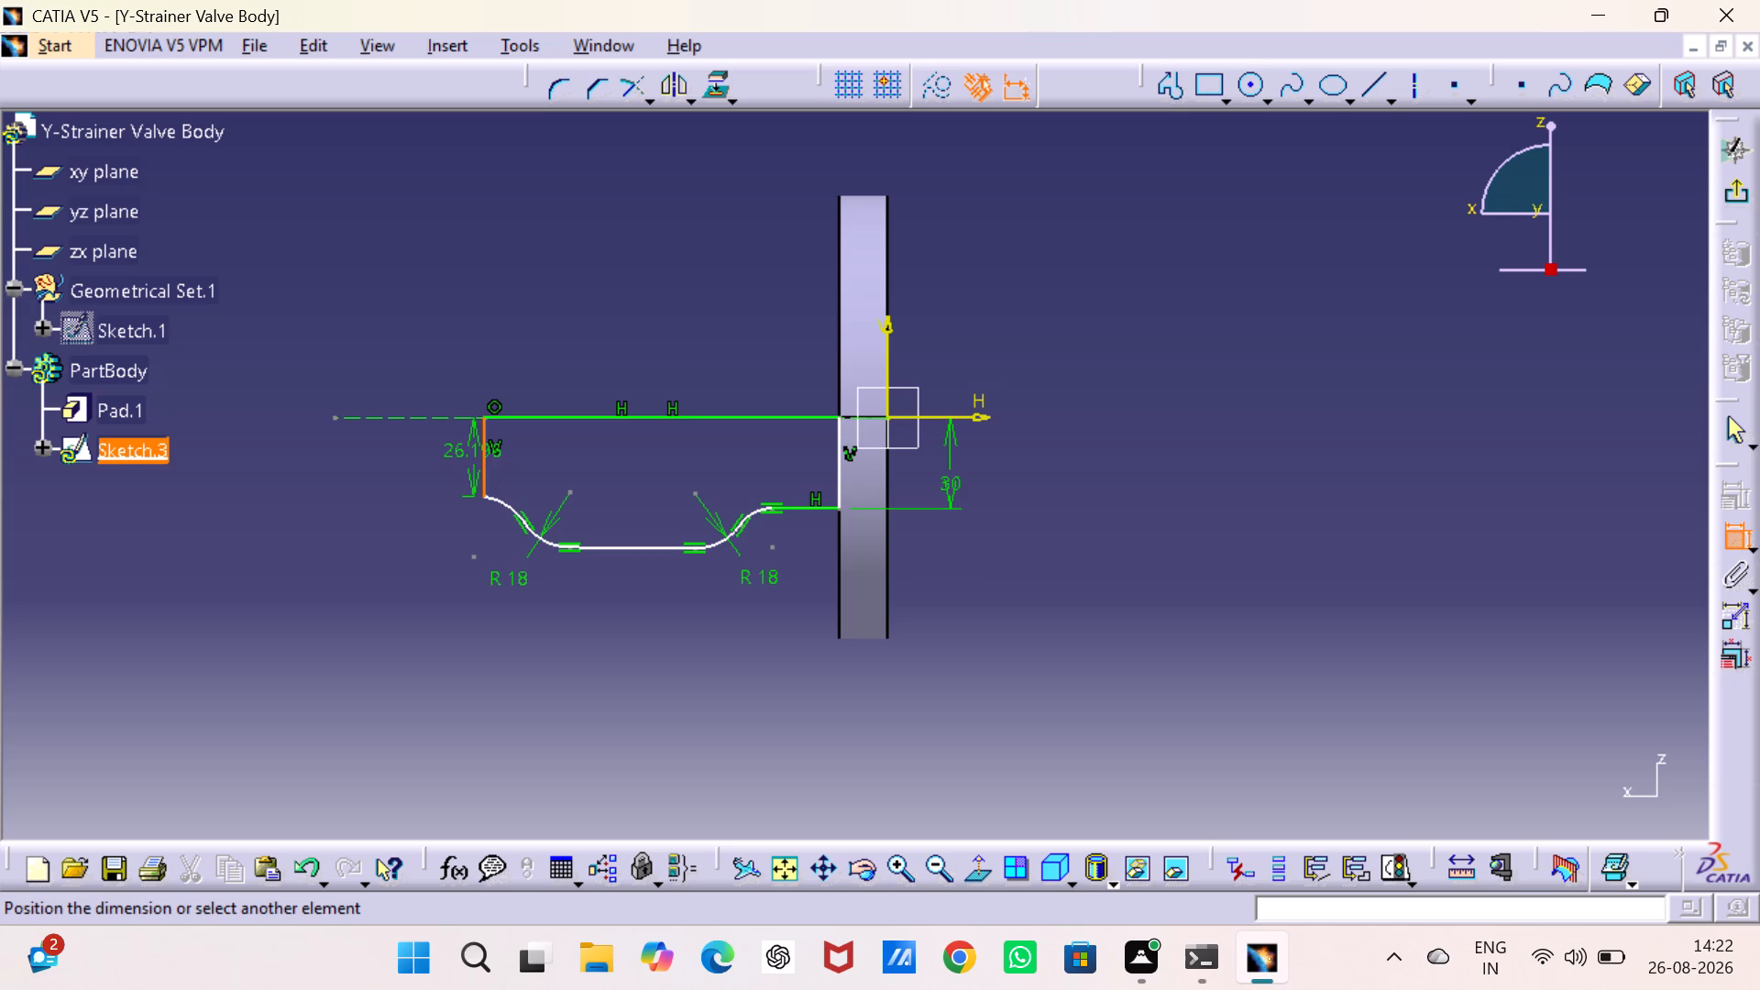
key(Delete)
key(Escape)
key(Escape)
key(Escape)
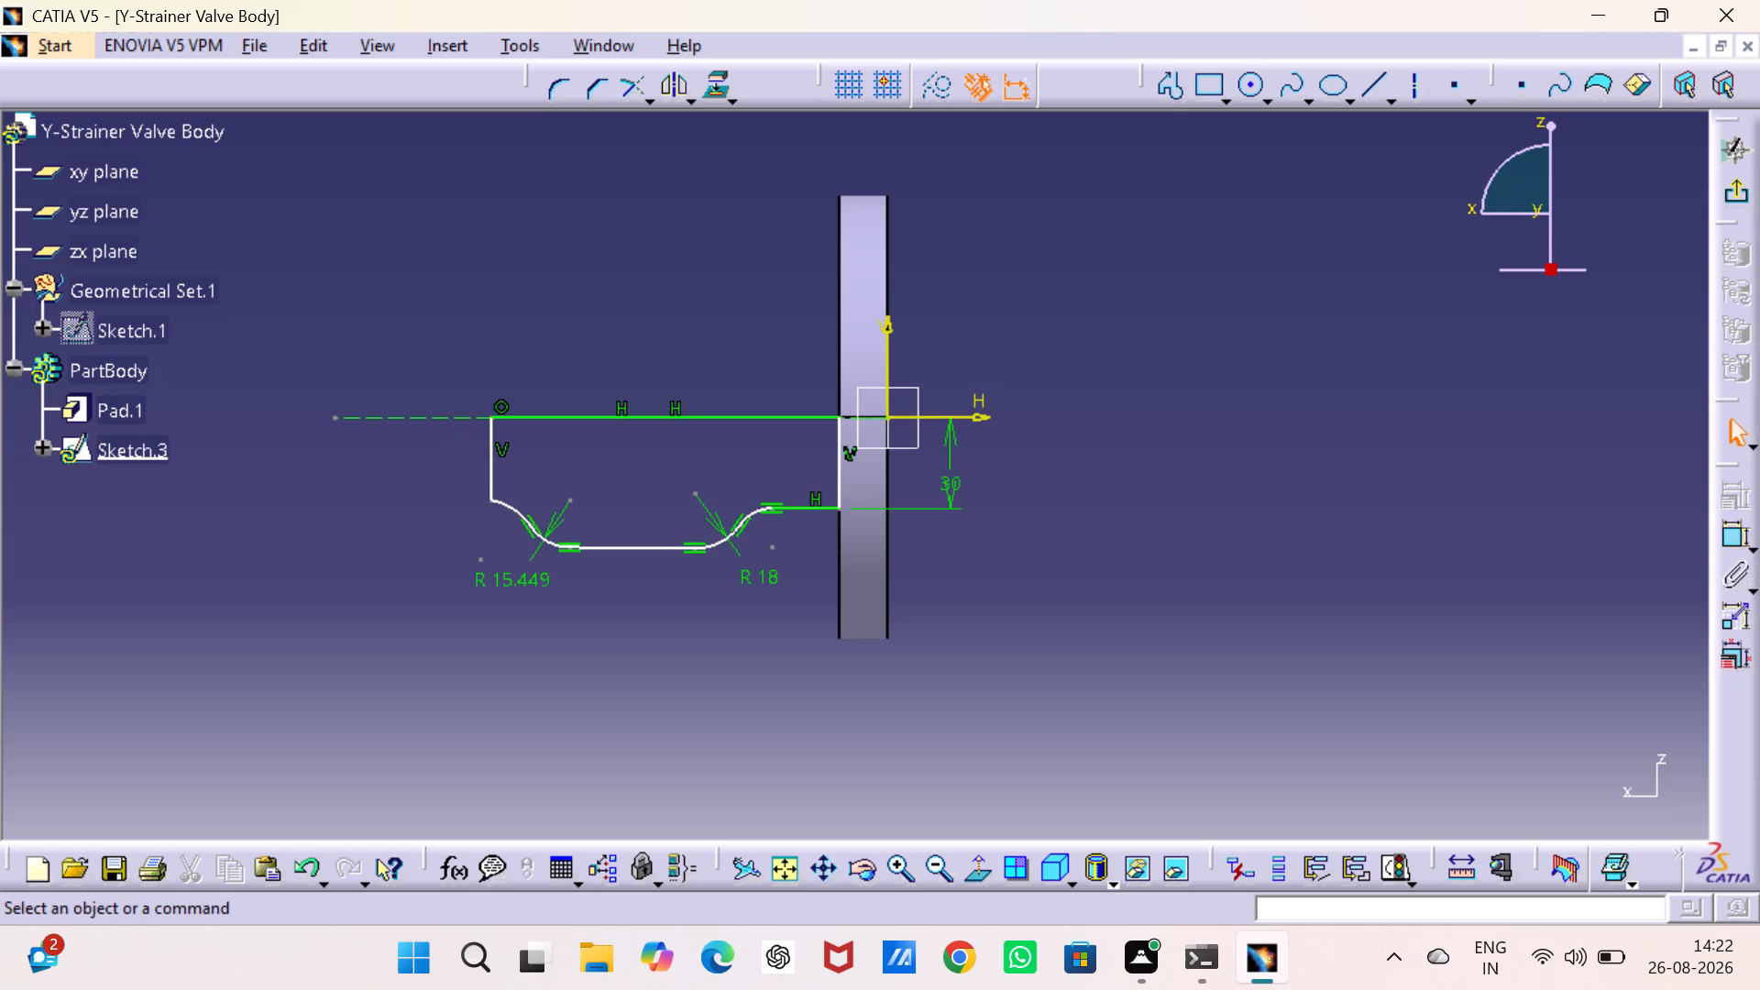
Set the radius of the bottom arc farther from the disc to 18 mm.
double_click(537, 584)
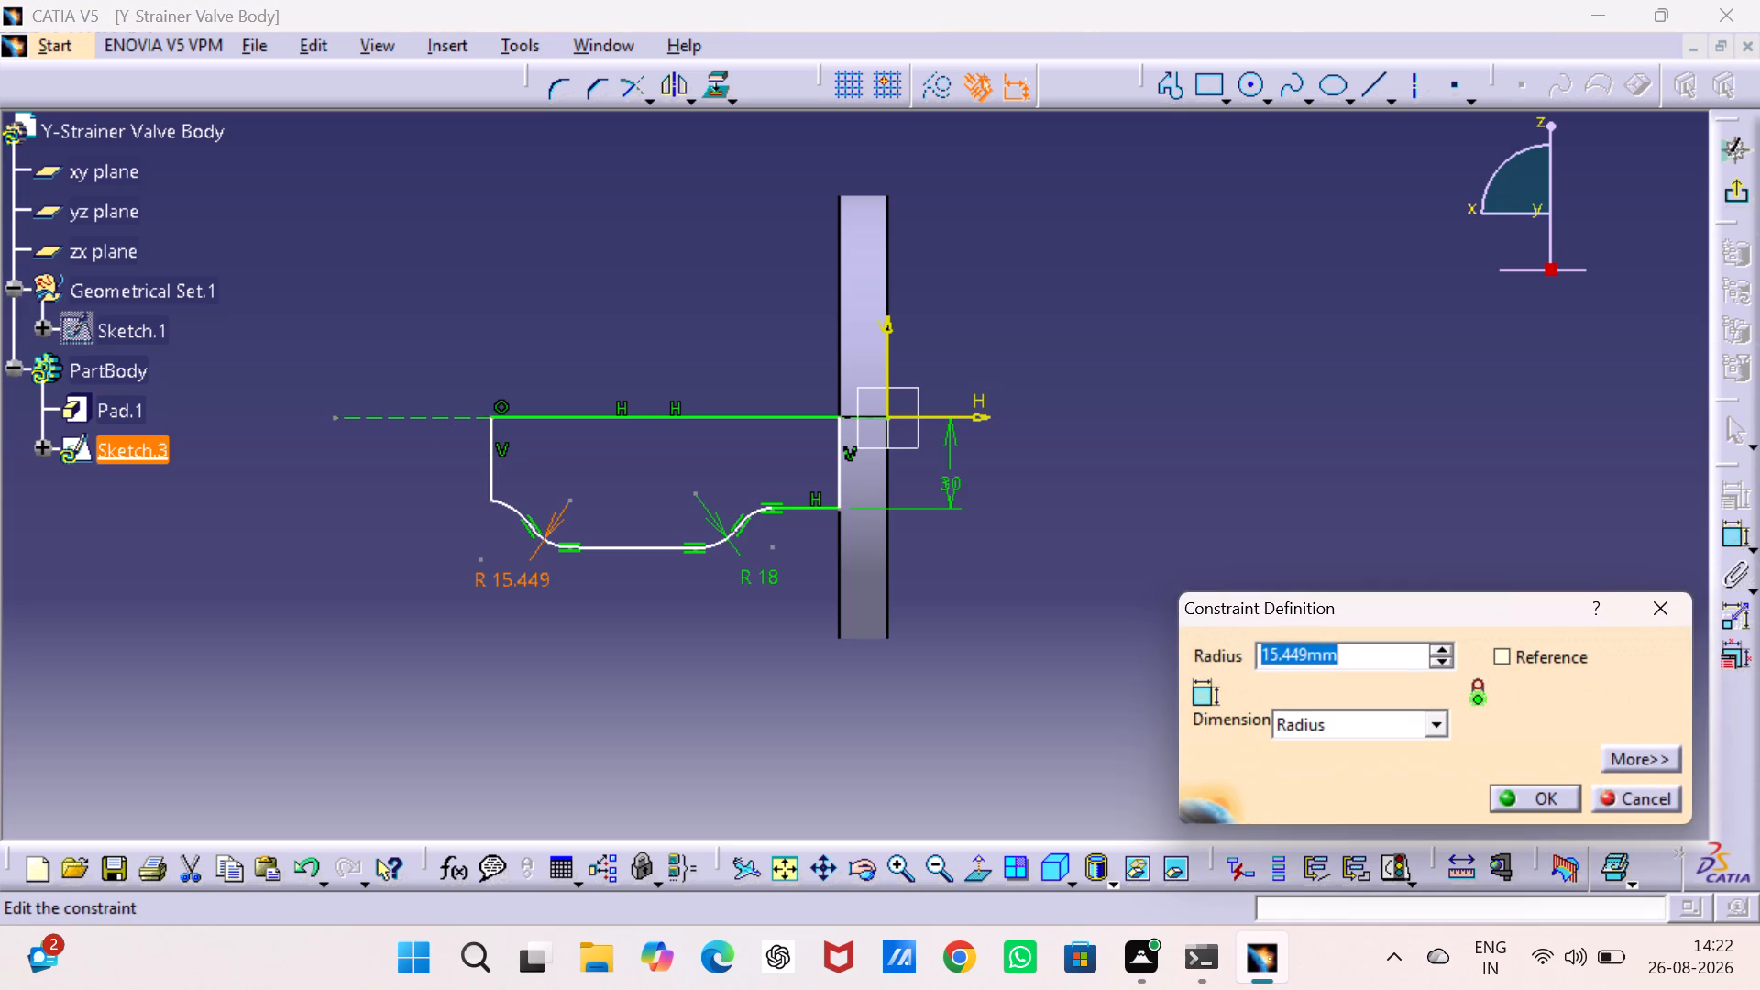
text(18)
key(Return)
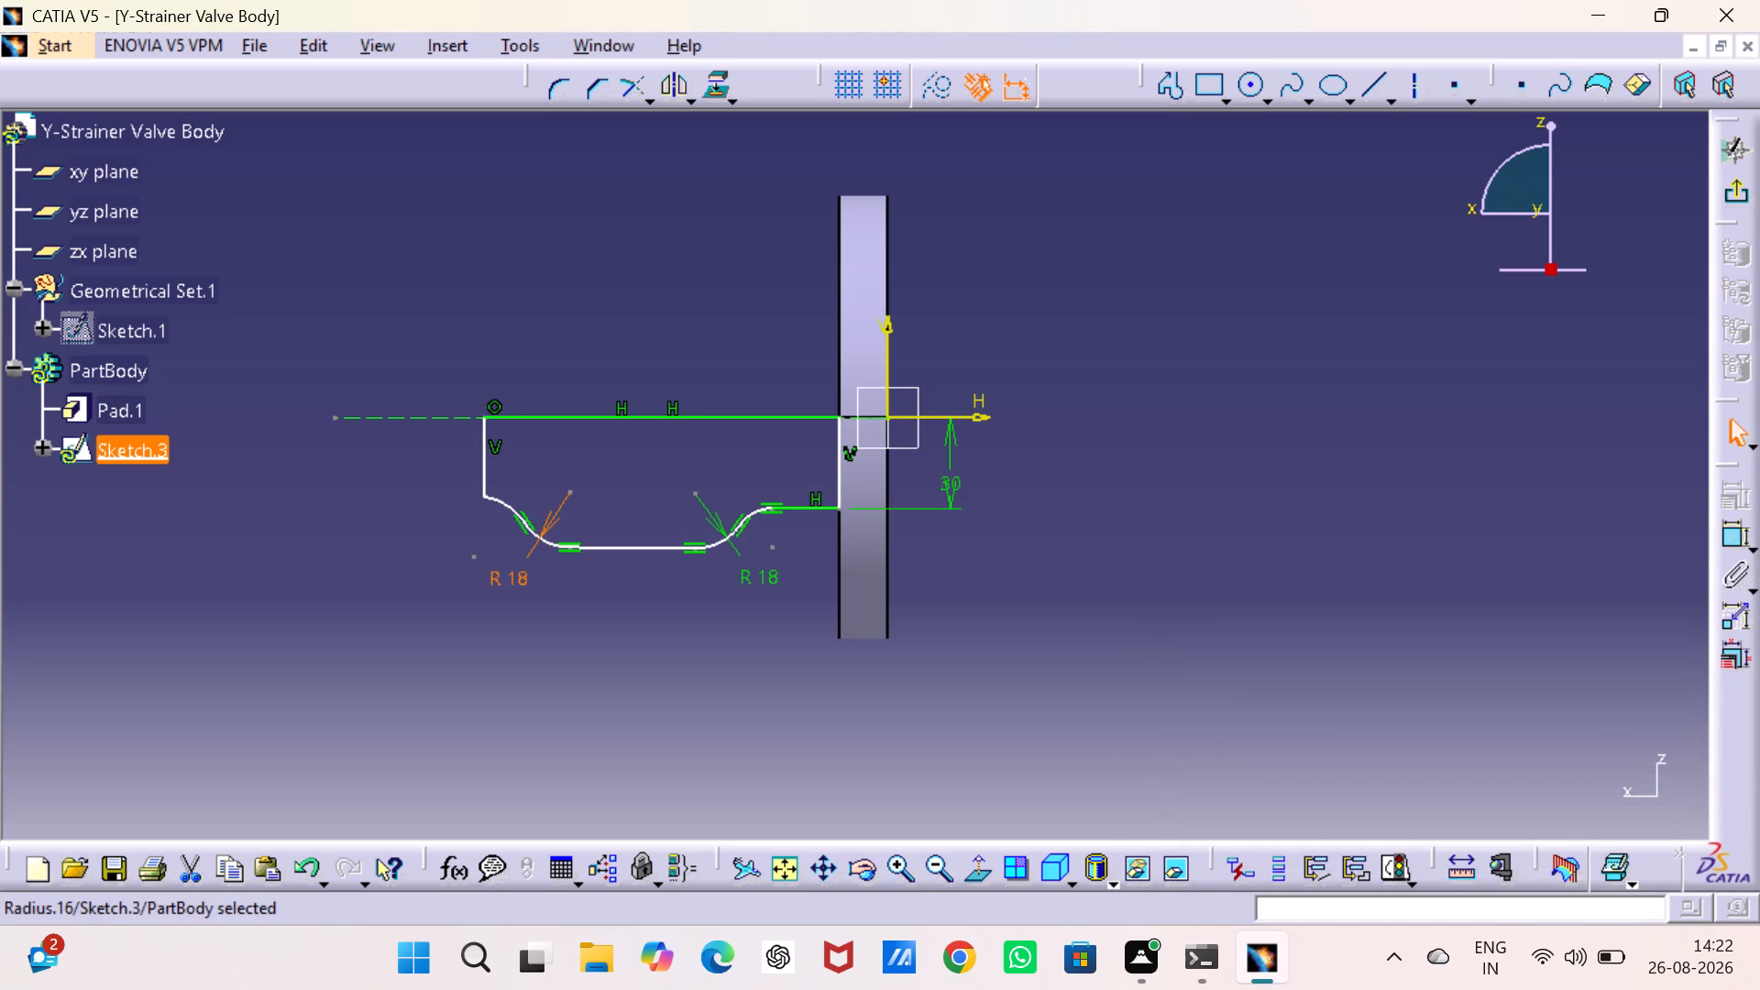
Delete the profile's vertical line at the end away from the disc and the solid line along the axis.
click(481, 457)
key(Delete)
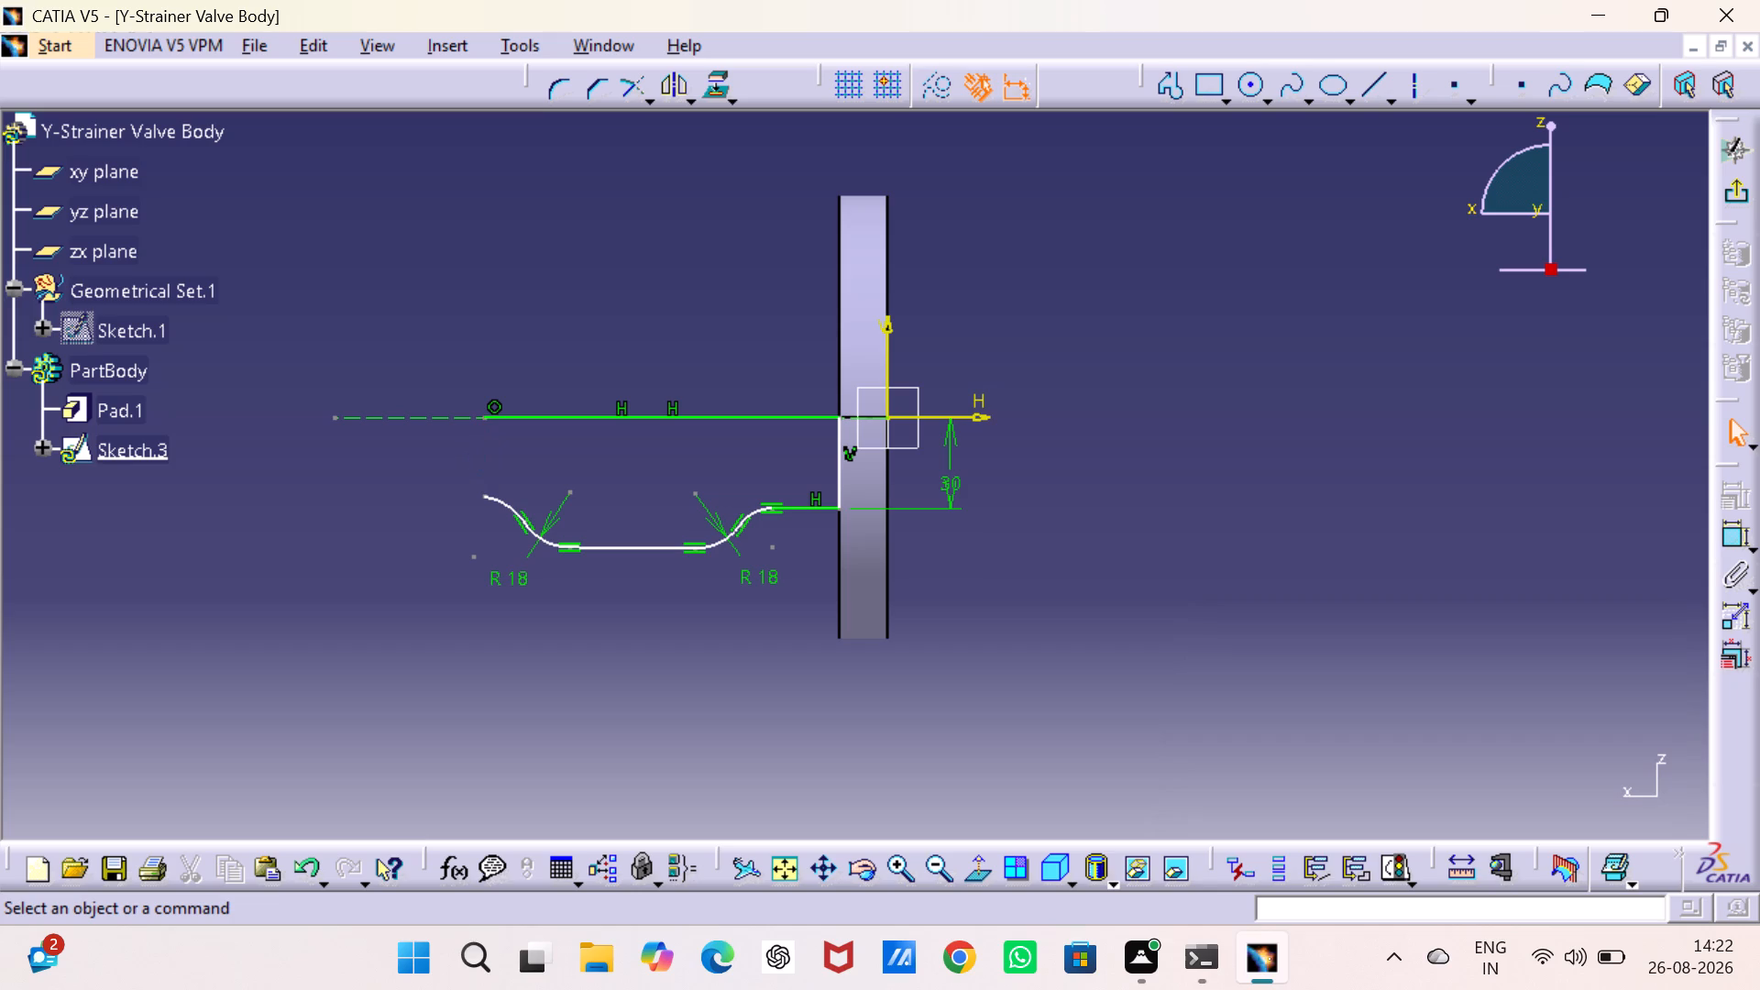
click(537, 416)
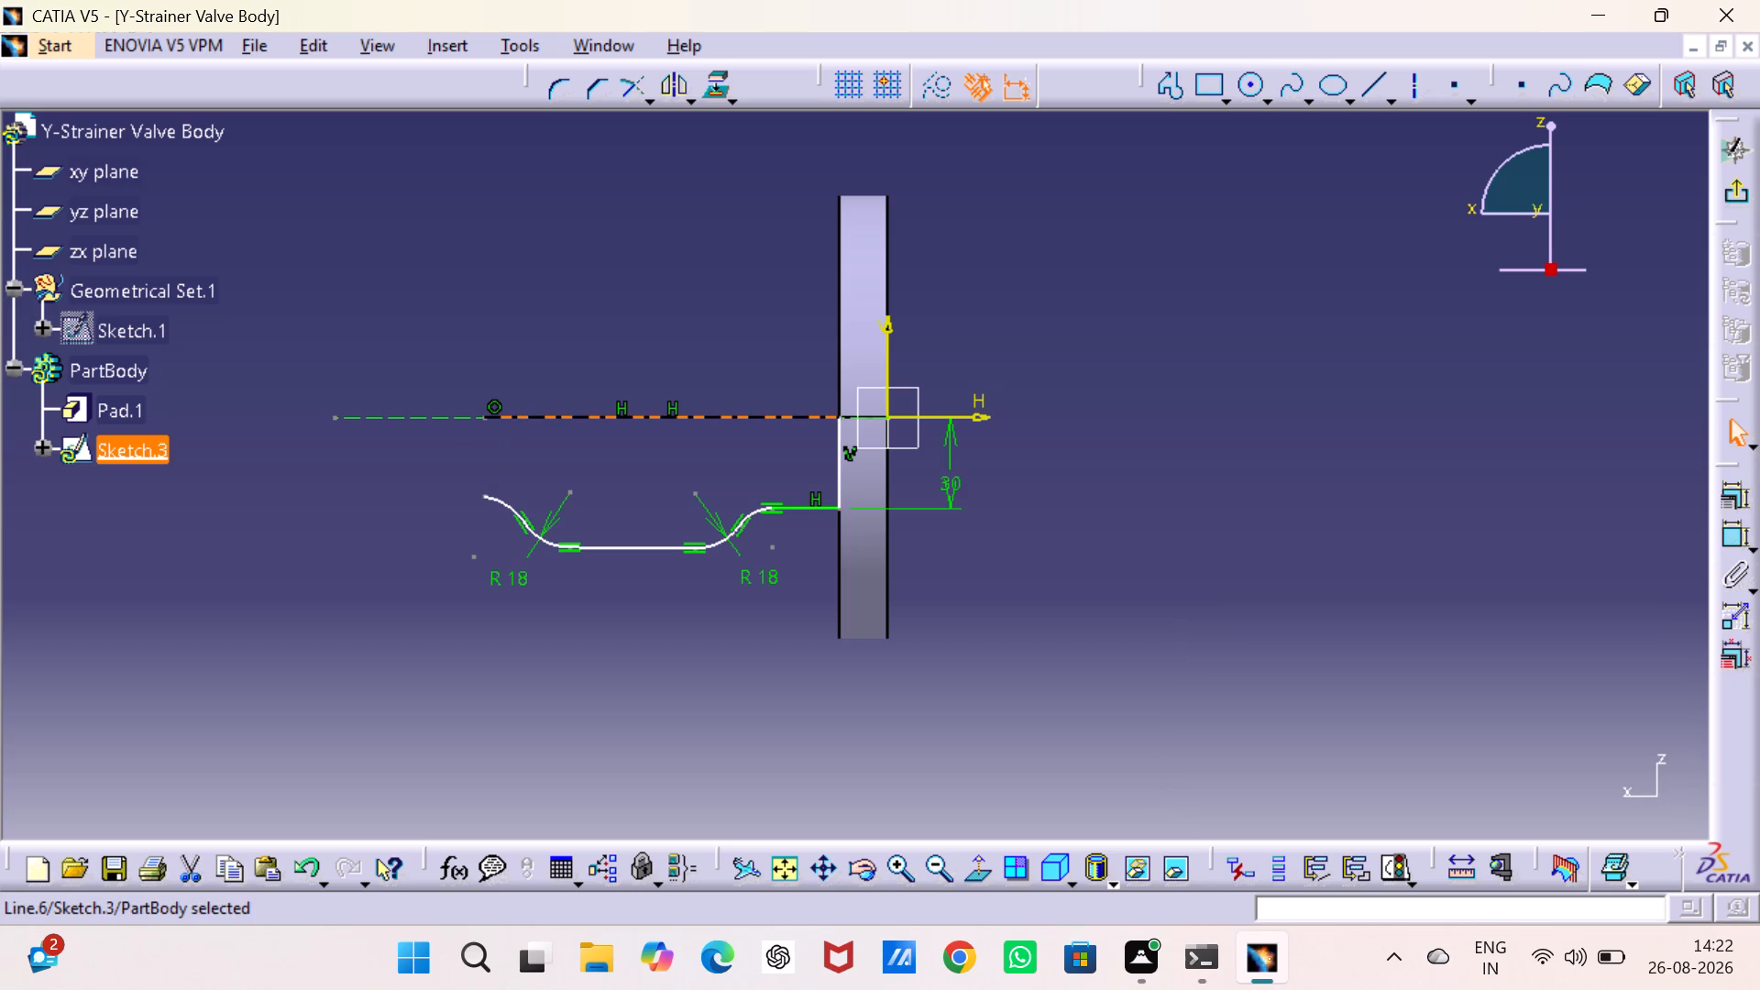
key(Delete)
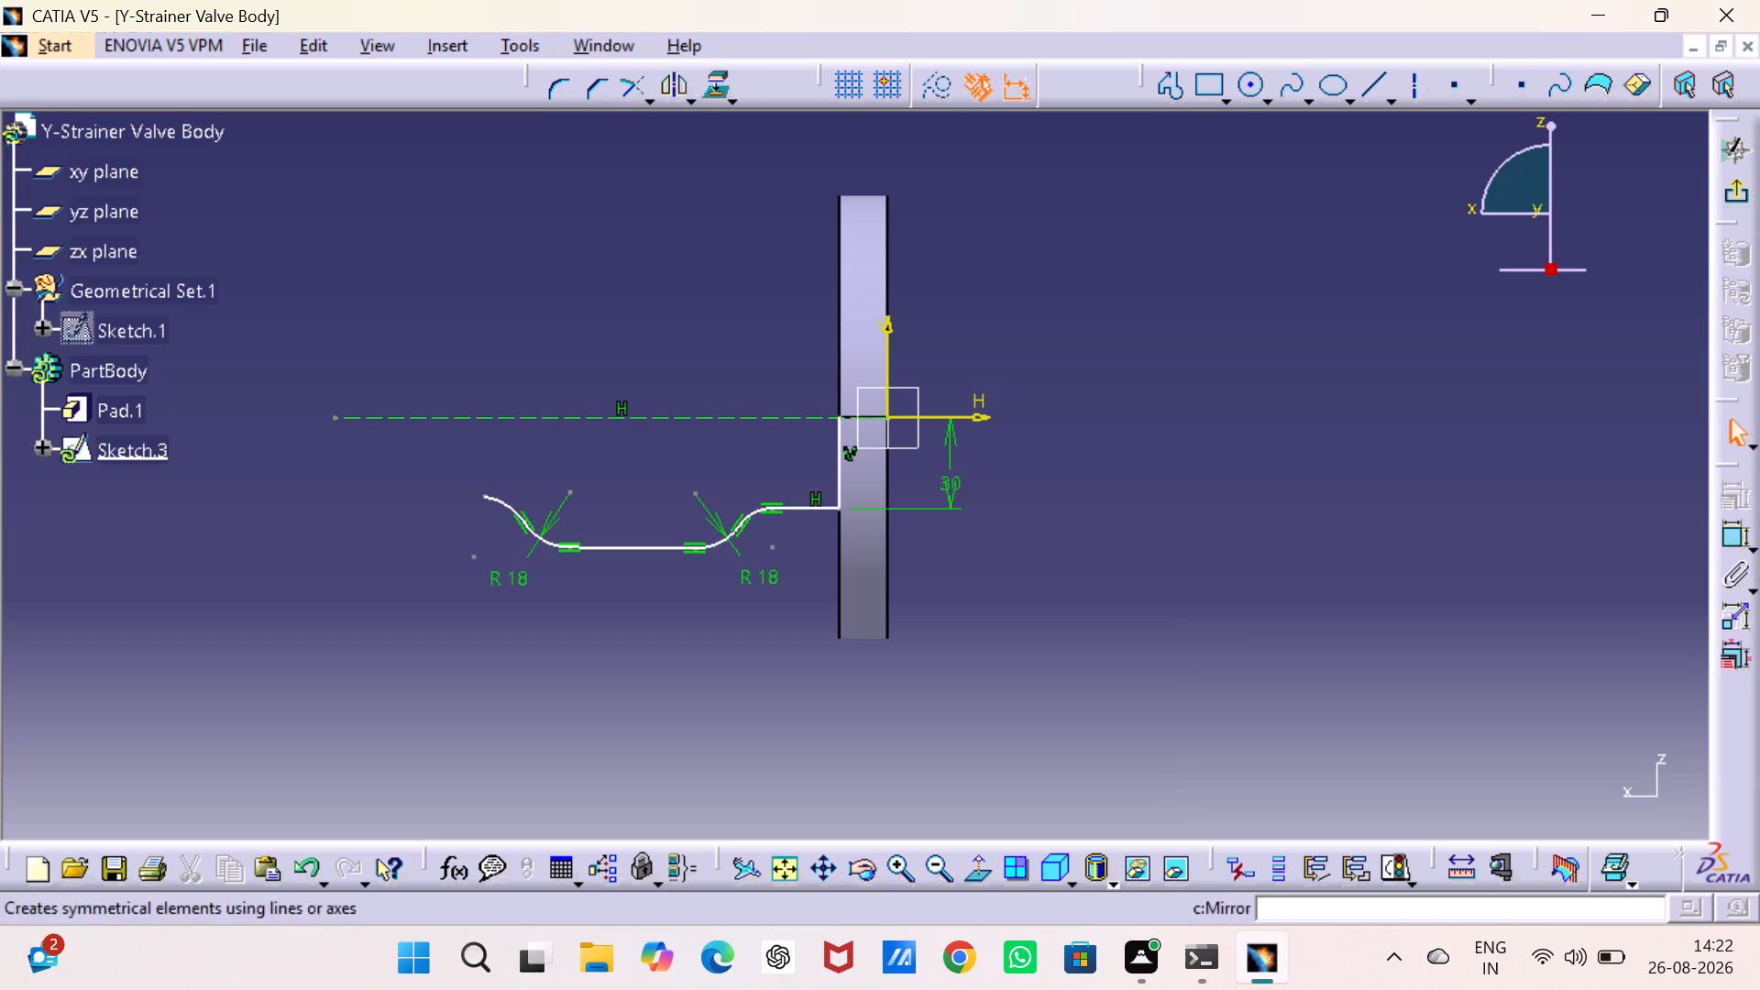
Extend the profile's open arc end with a slightly sloped tangent line about 25 mm long and a line about 22 mm up to the construction axis.
click(1173, 88)
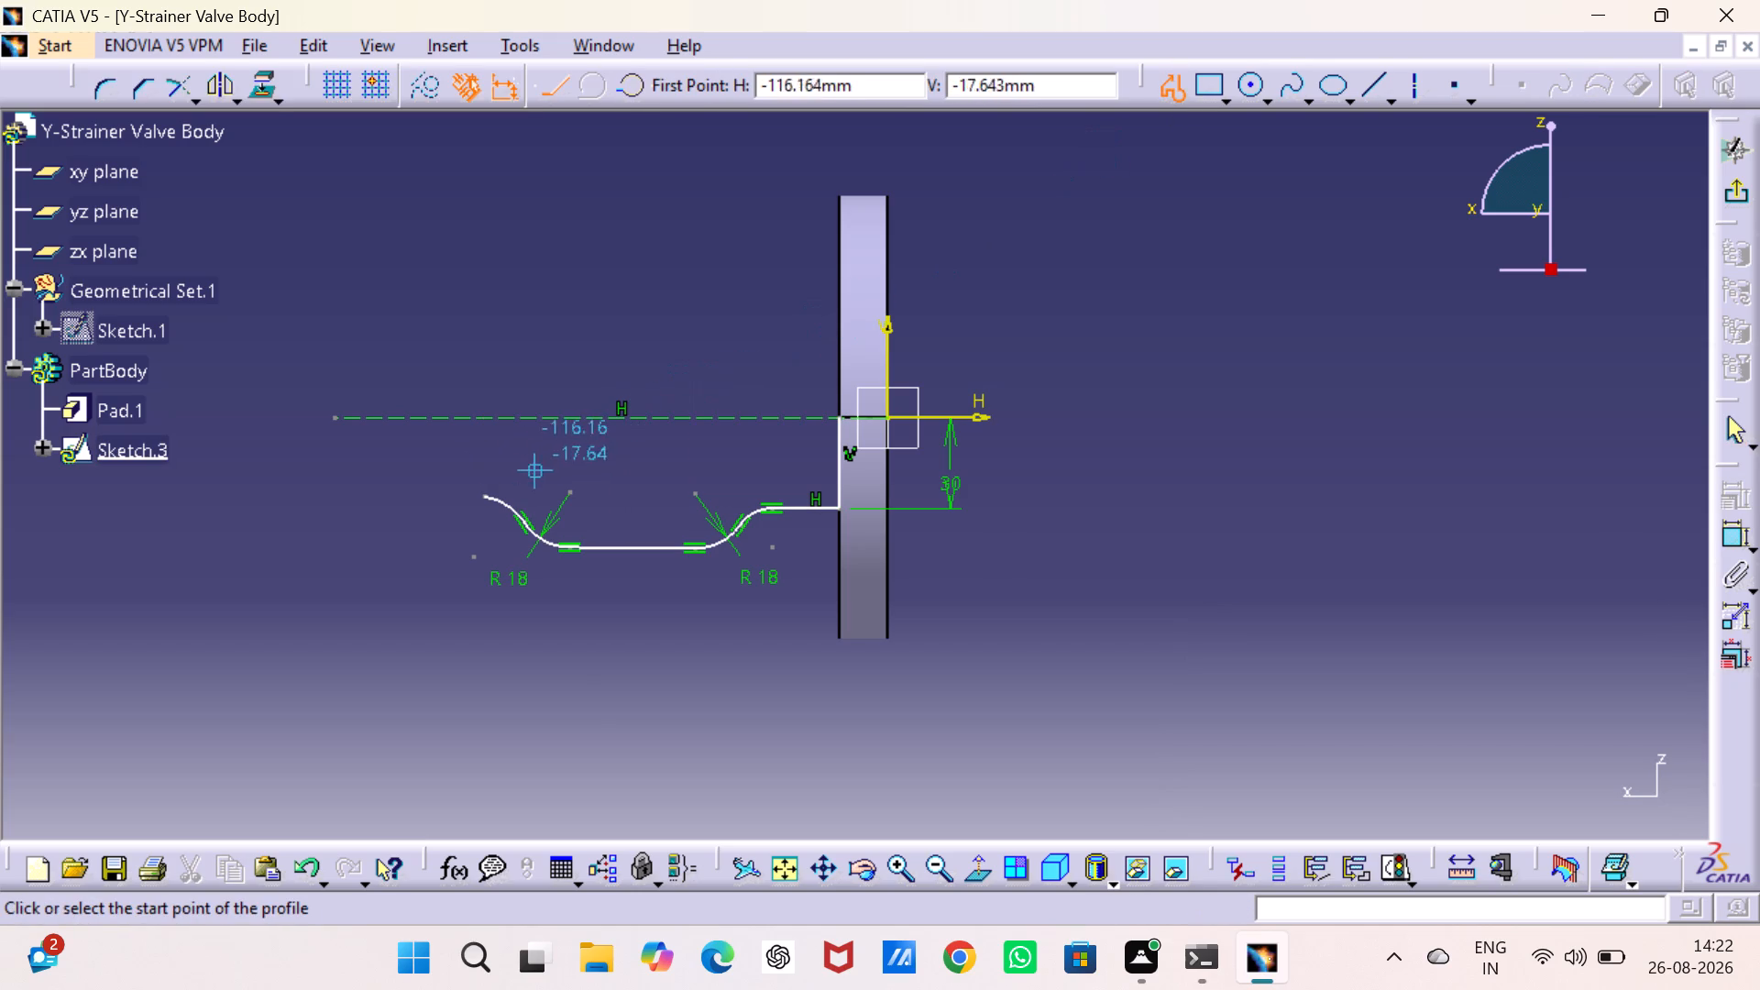
click(483, 496)
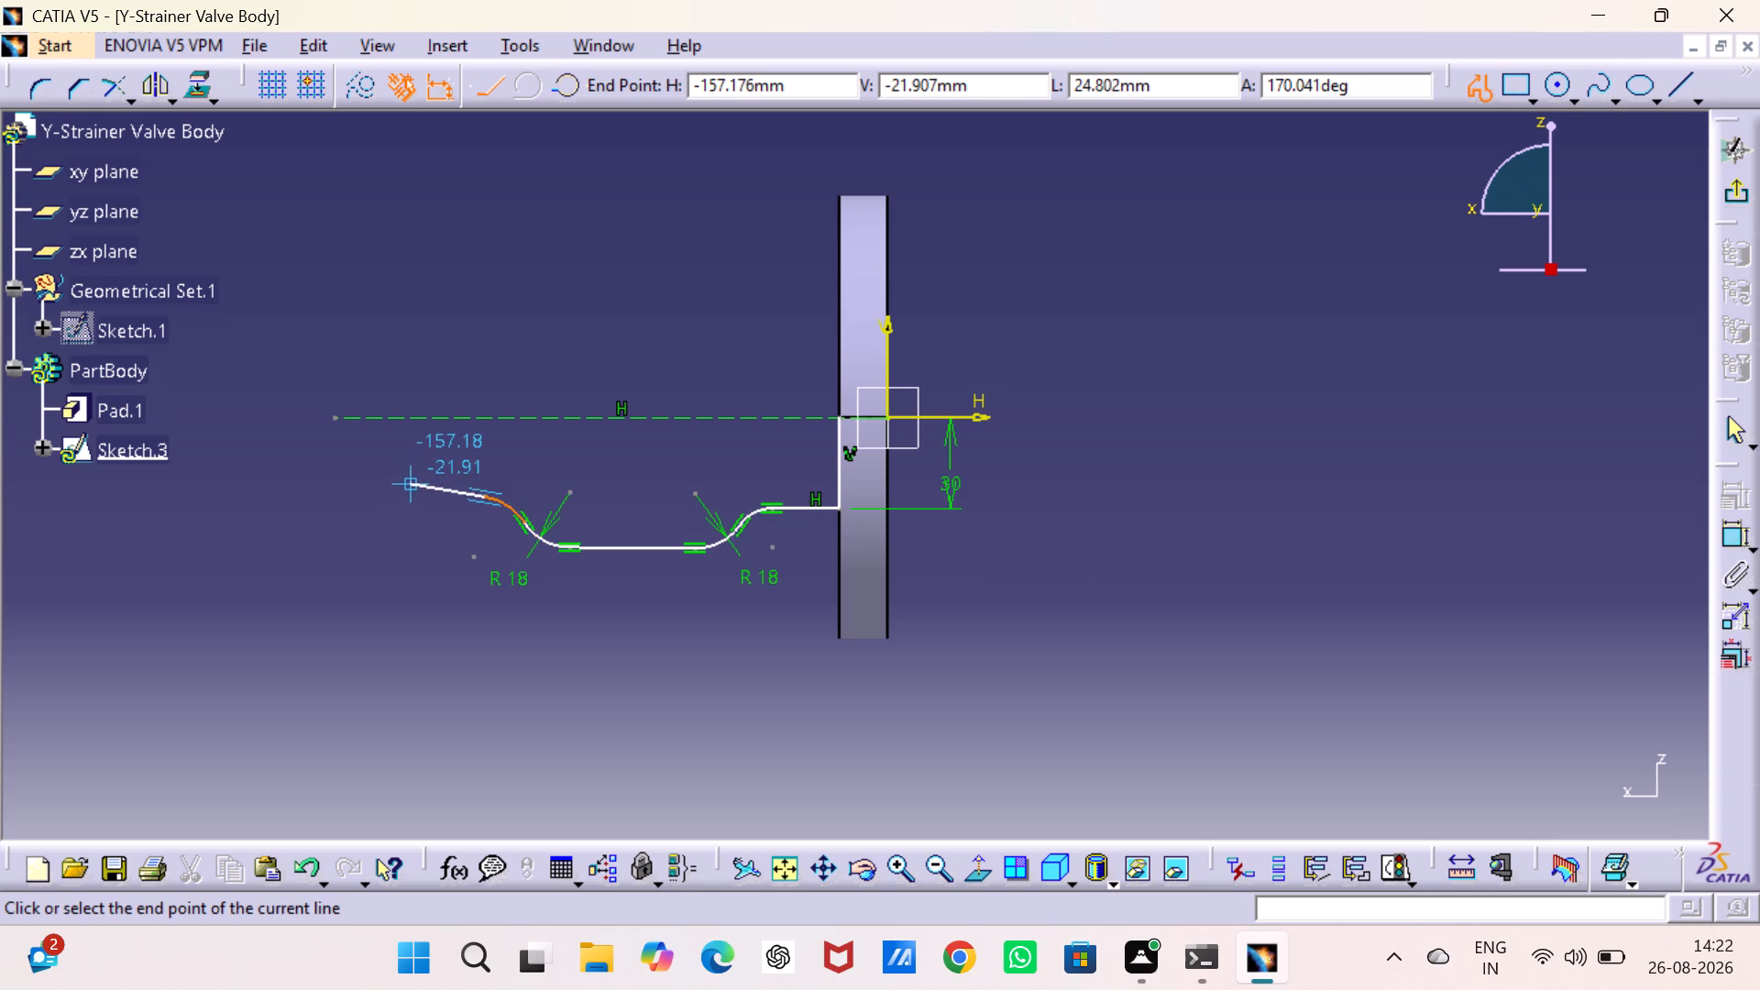
click(409, 482)
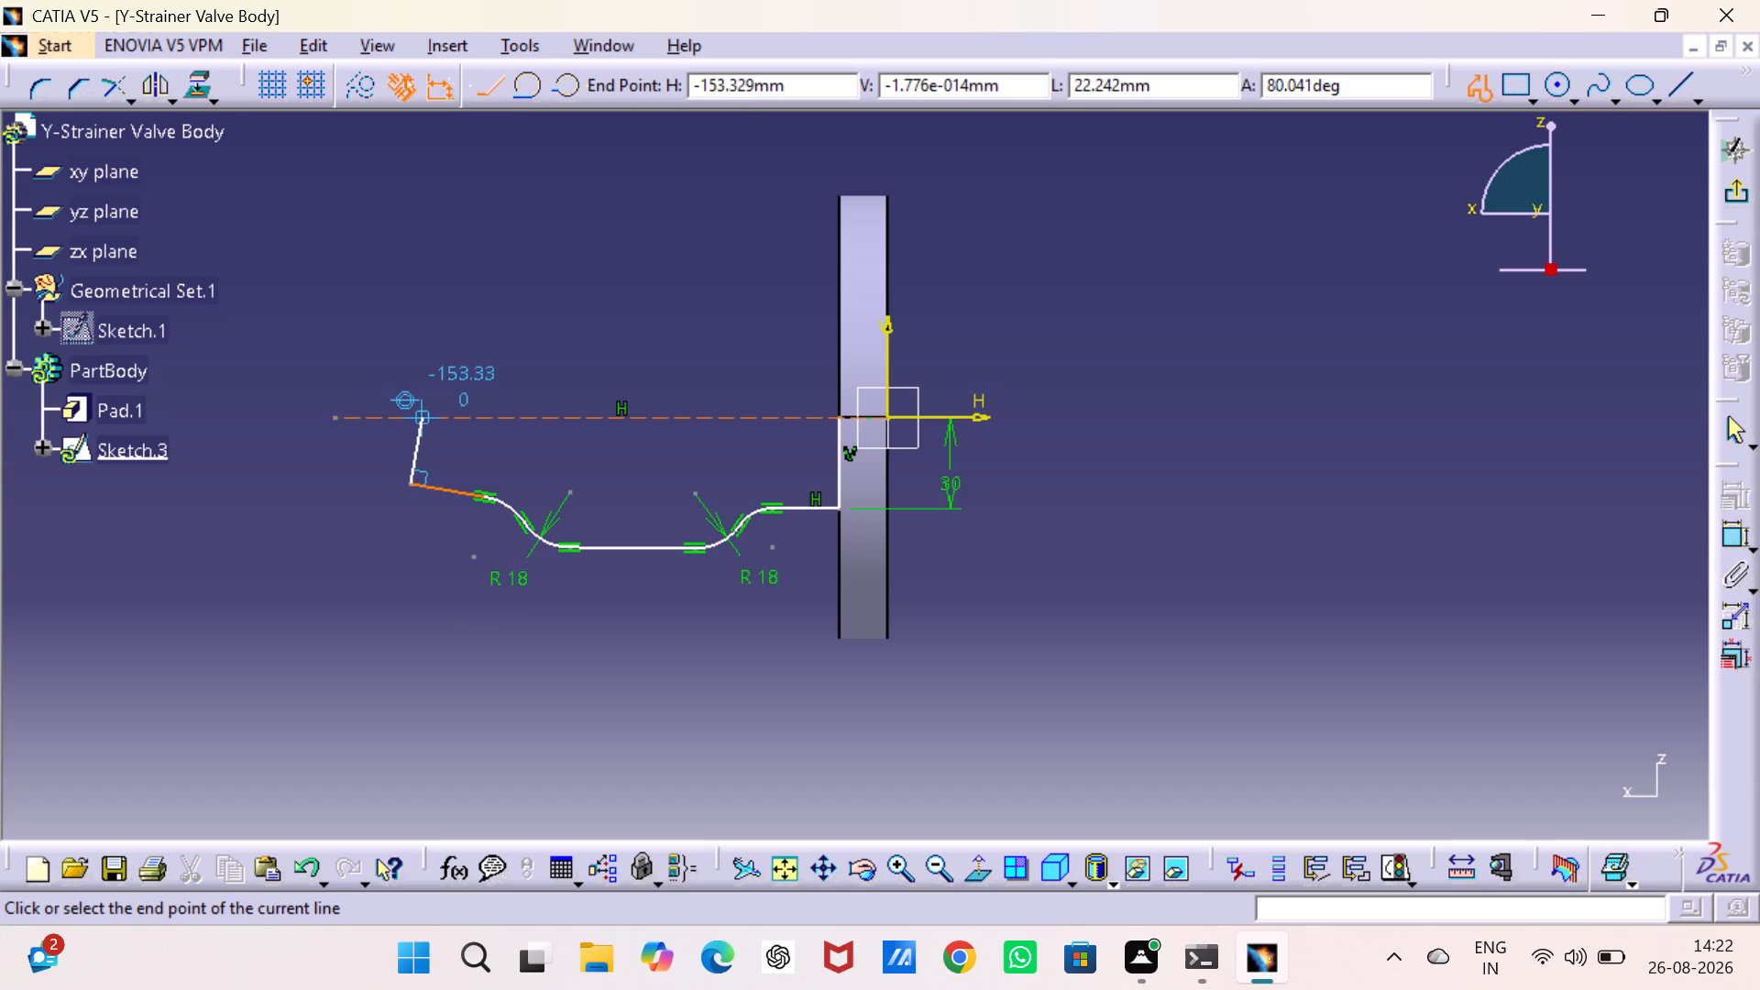
scroll(416, 421, up, 1)
scroll(416, 421, down, 1)
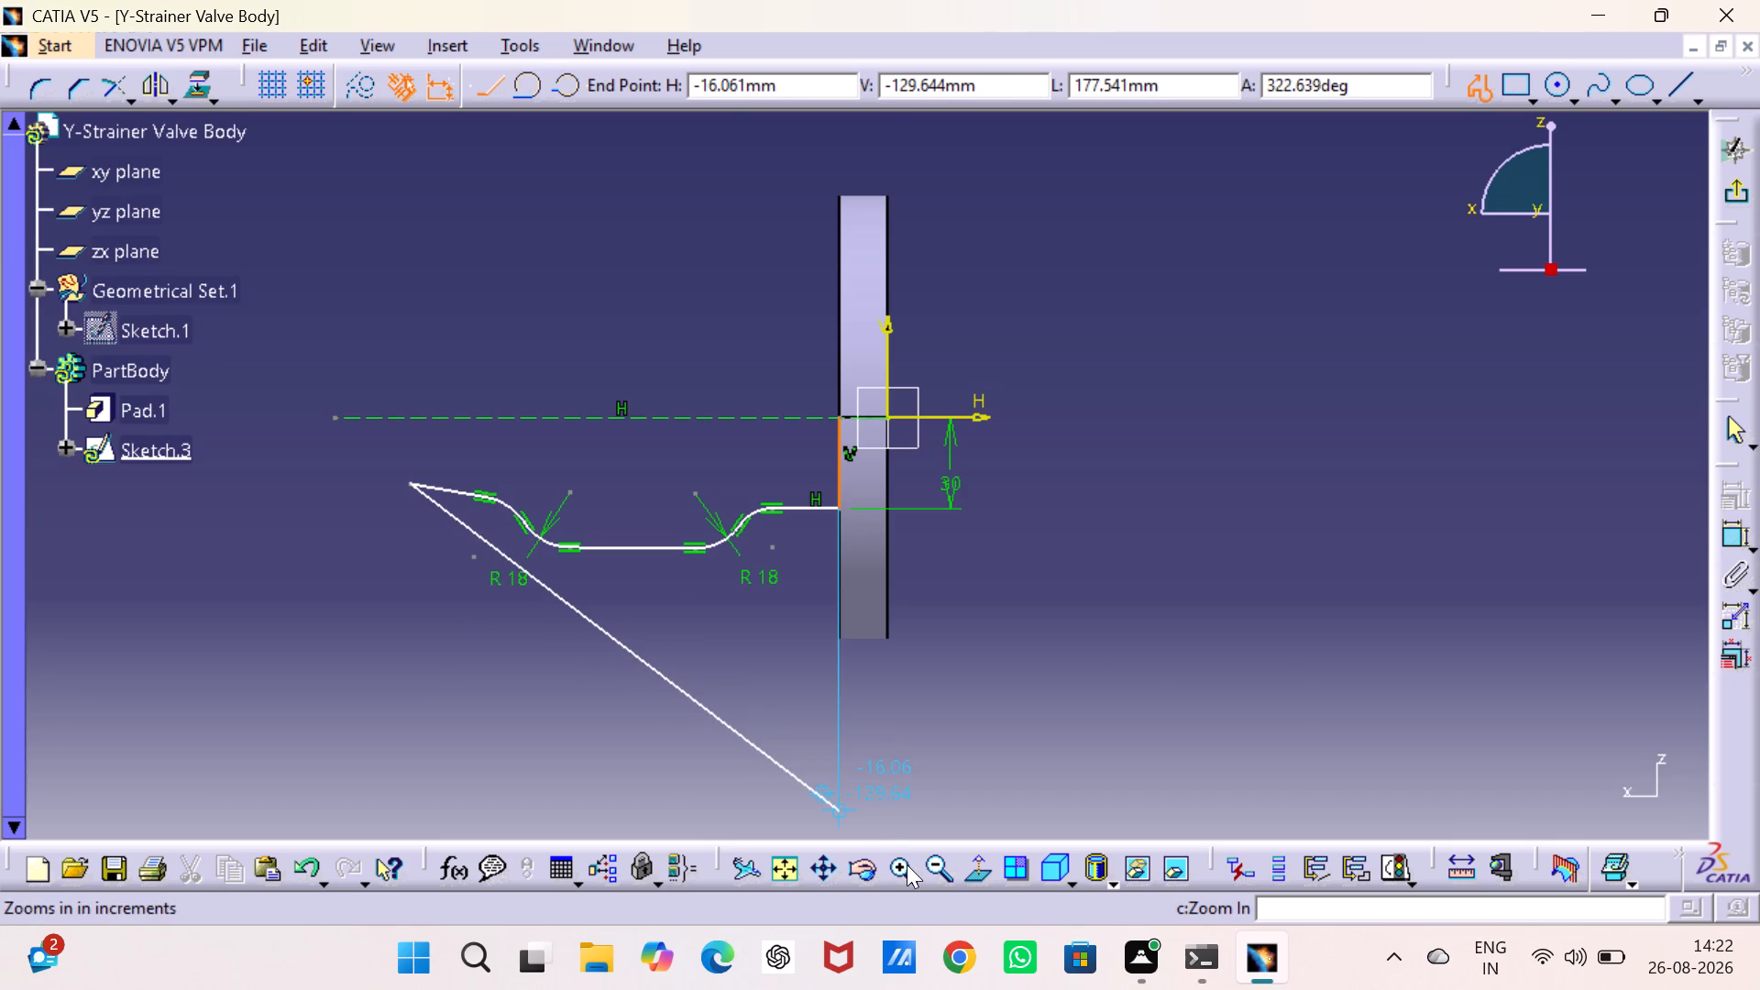
double_click(901, 863)
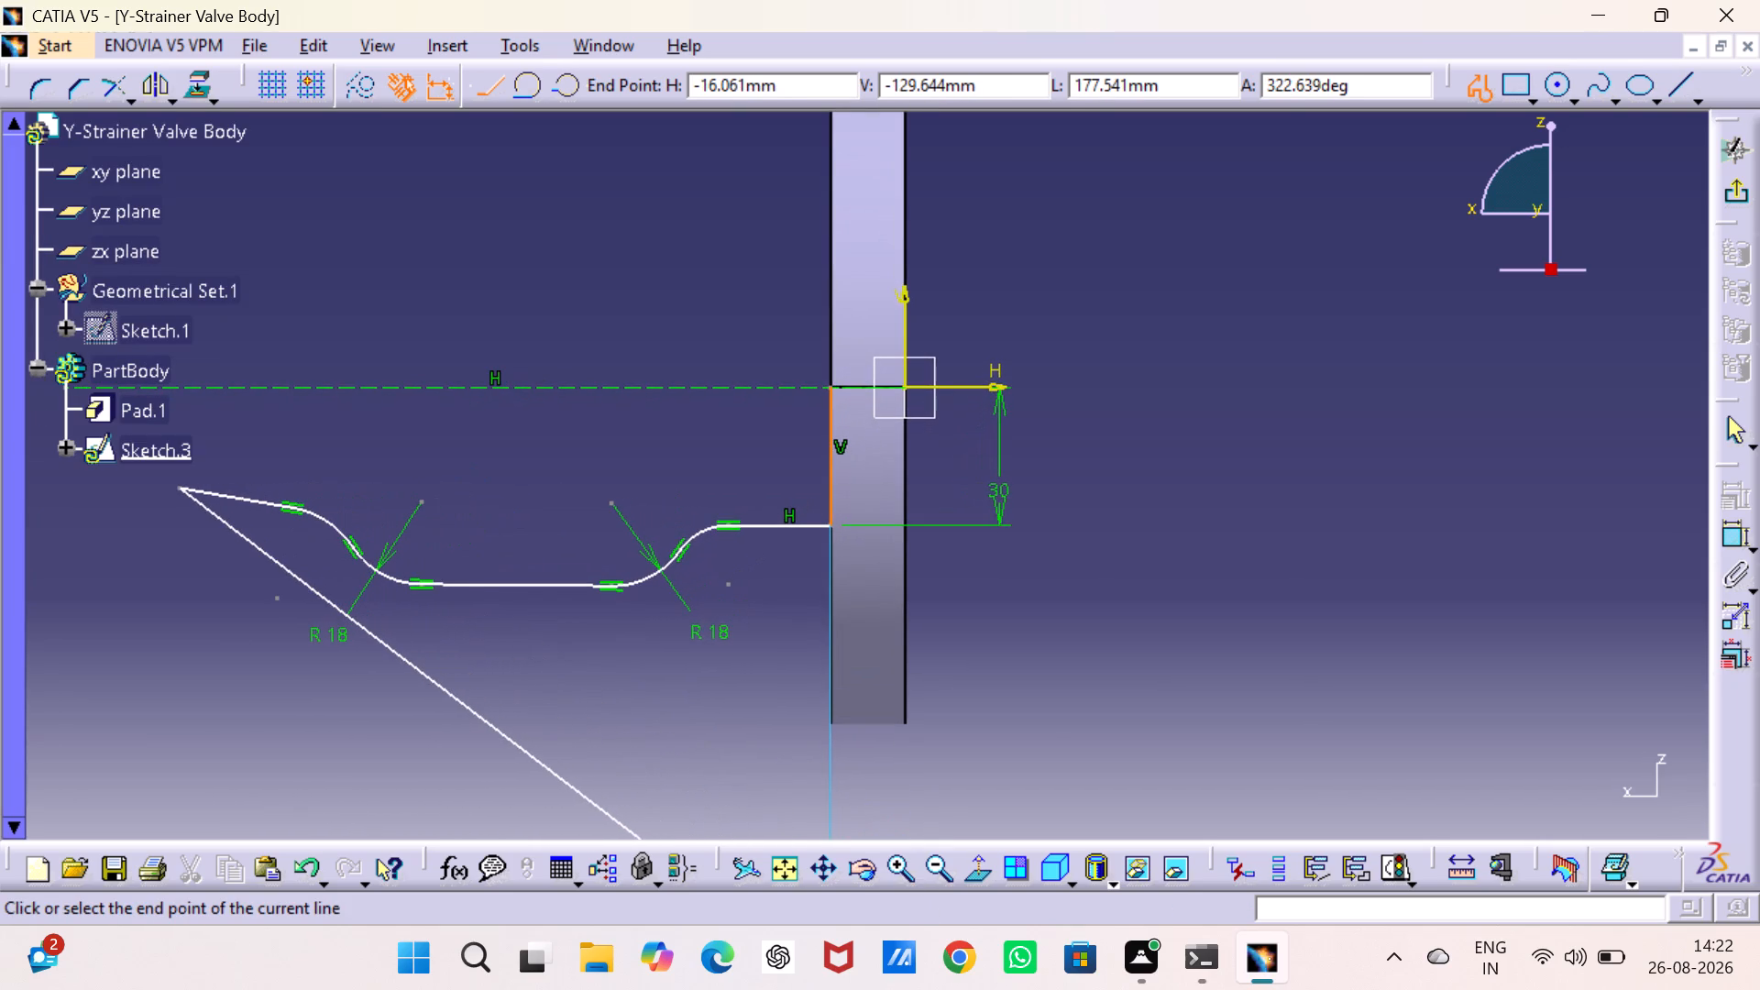
middle_drag(302, 417, 412, 448)
right_drag(302, 417, 411, 448)
middle_drag(401, 455, 775, 487)
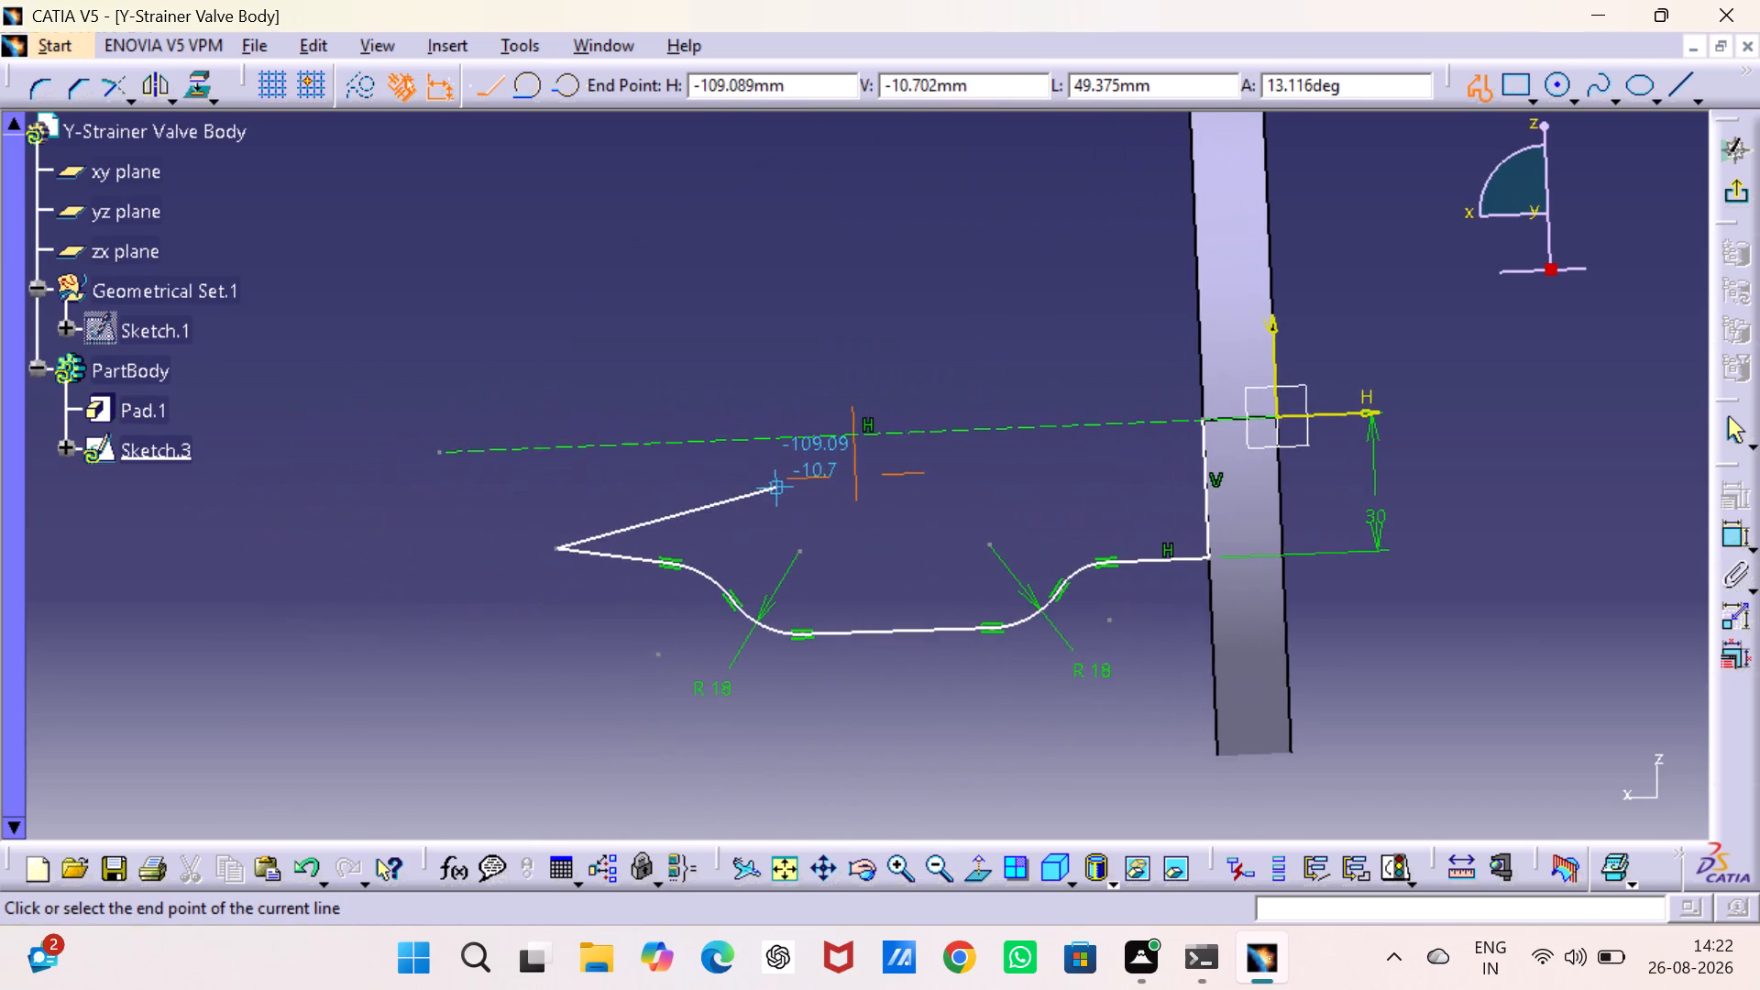
middle_drag(775, 487, 761, 488)
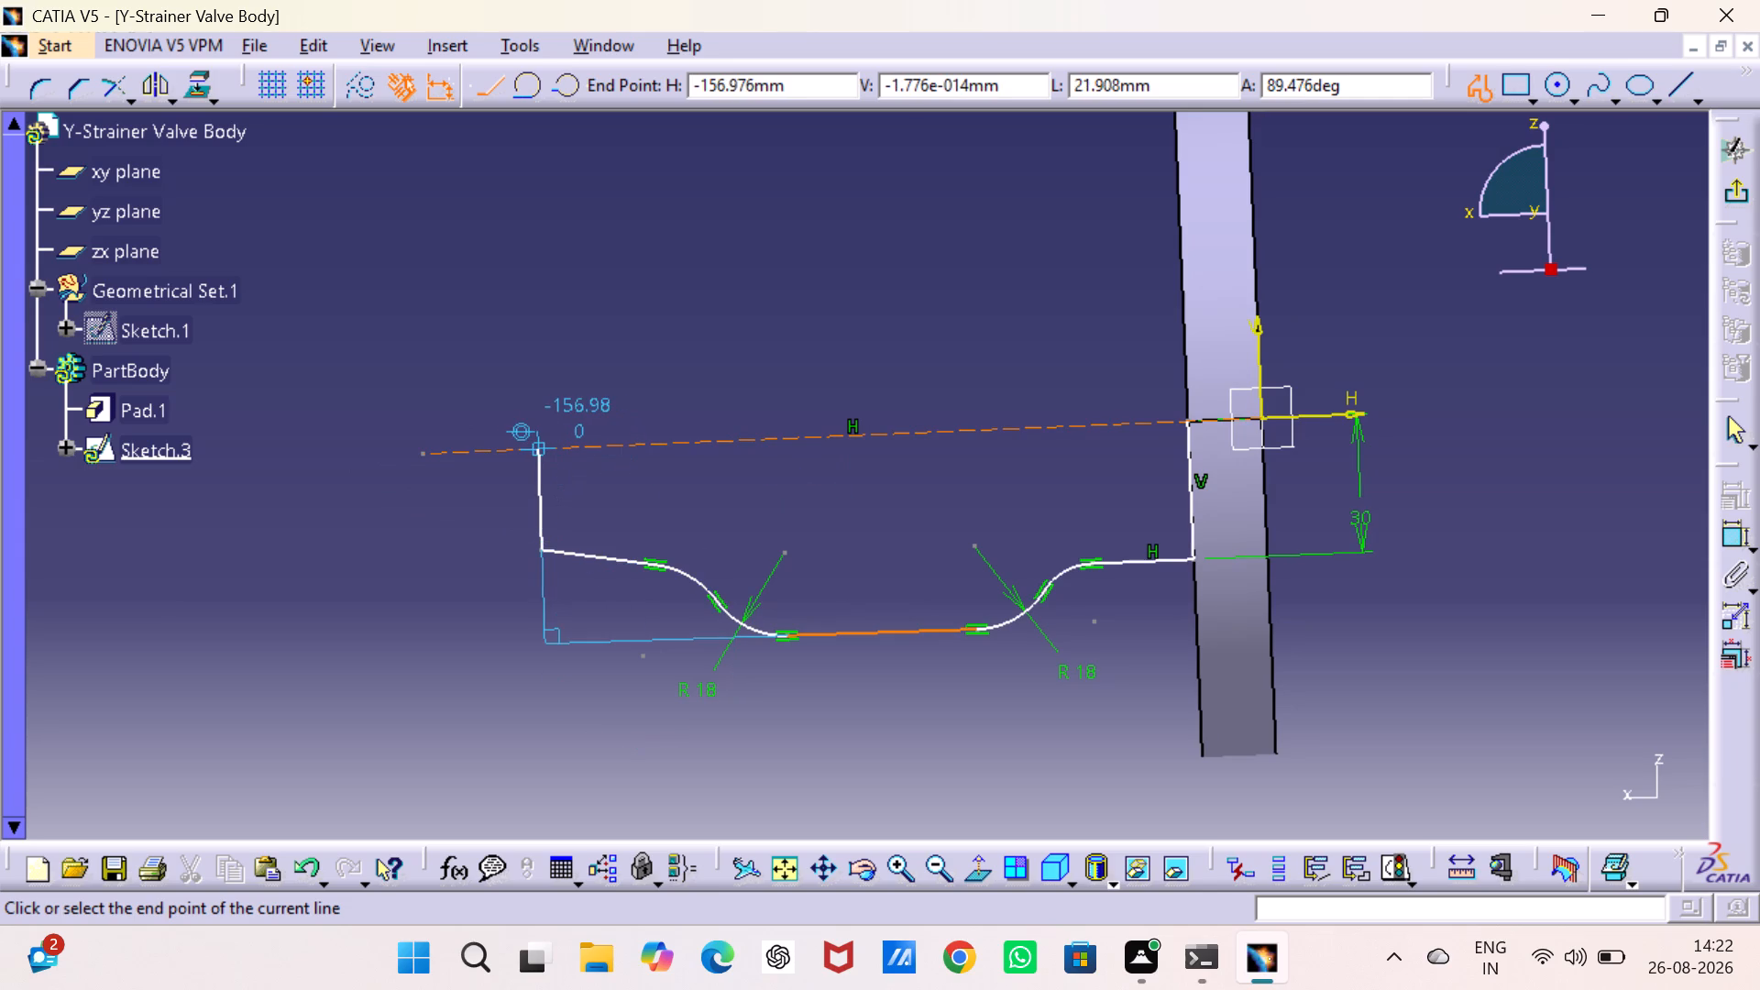
click(547, 447)
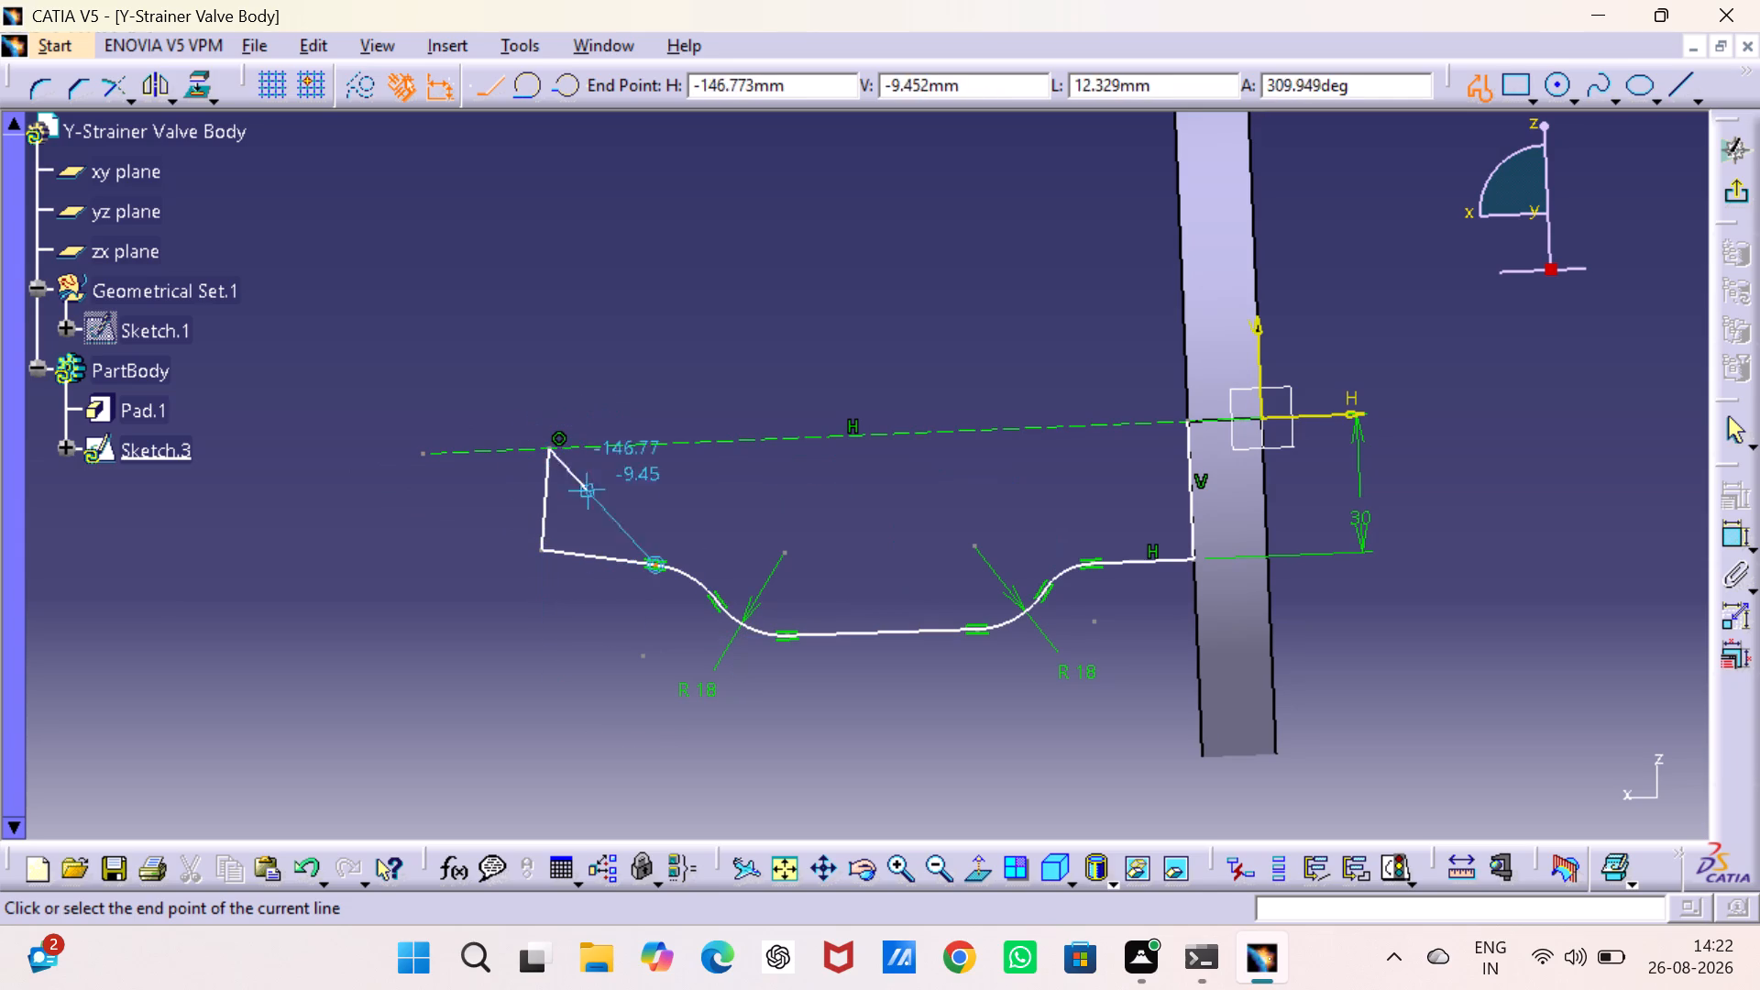
key(Escape)
key(Escape)
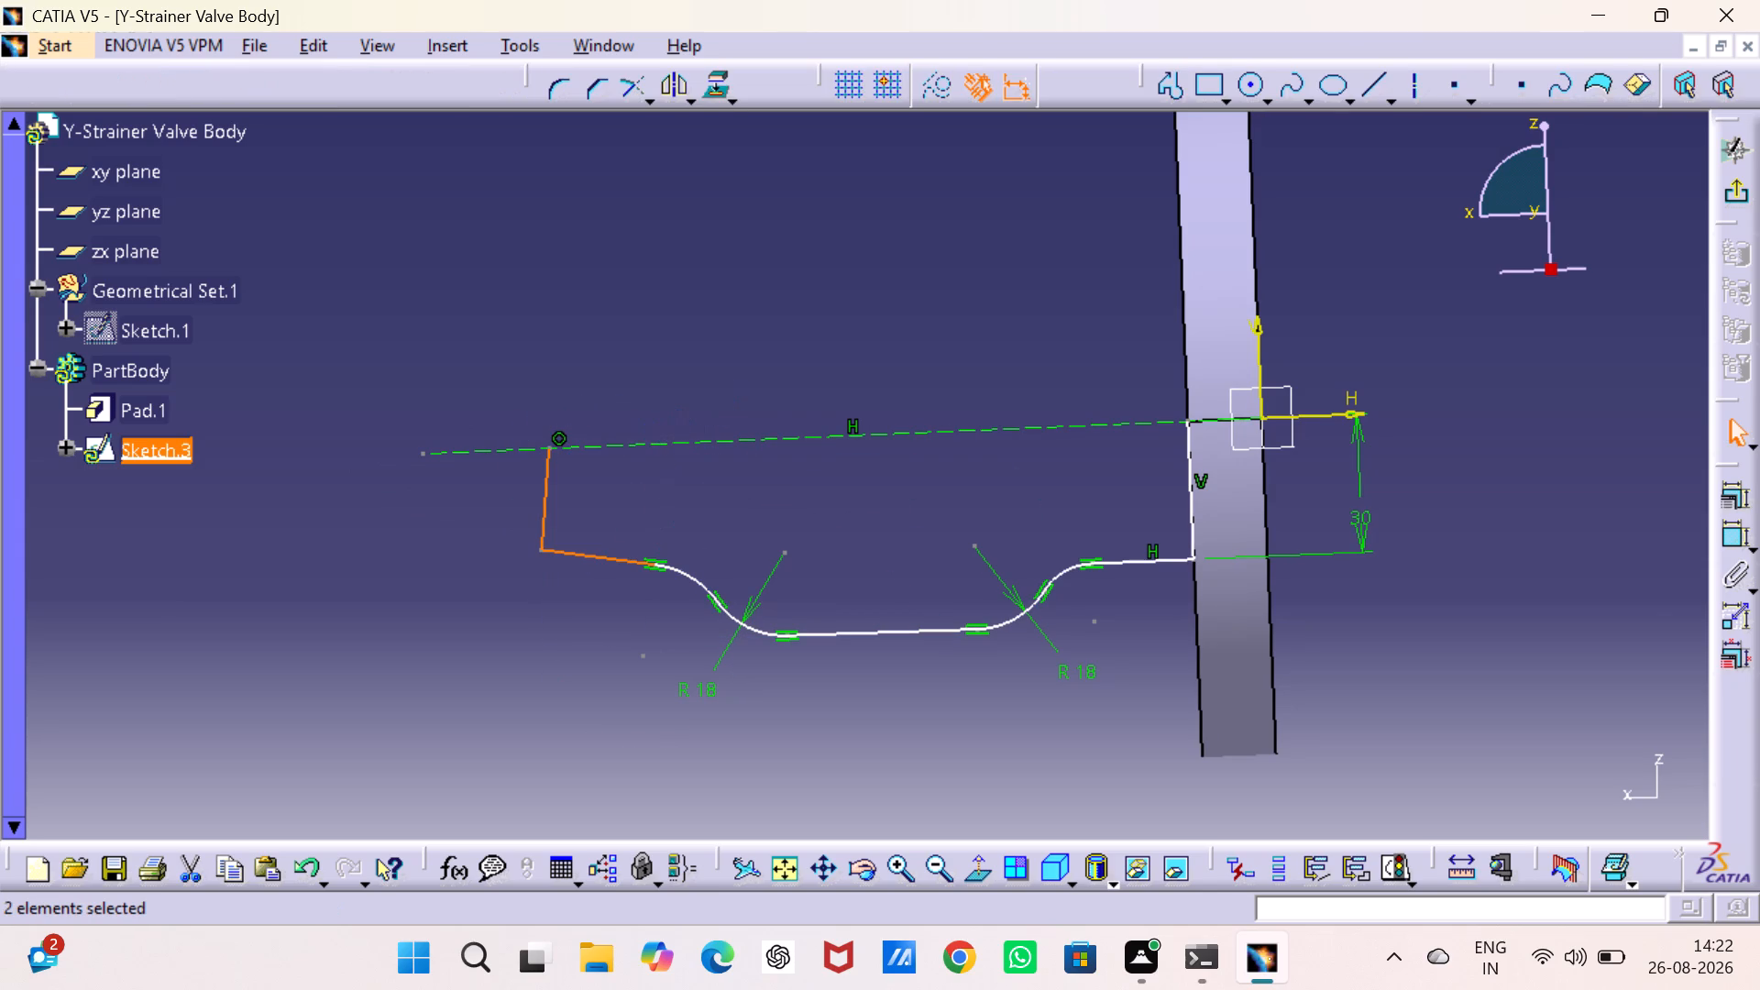
Close the profile with a horizontal line about 139 mm long along the construction axis, ending at the disc face.
click(1364, 91)
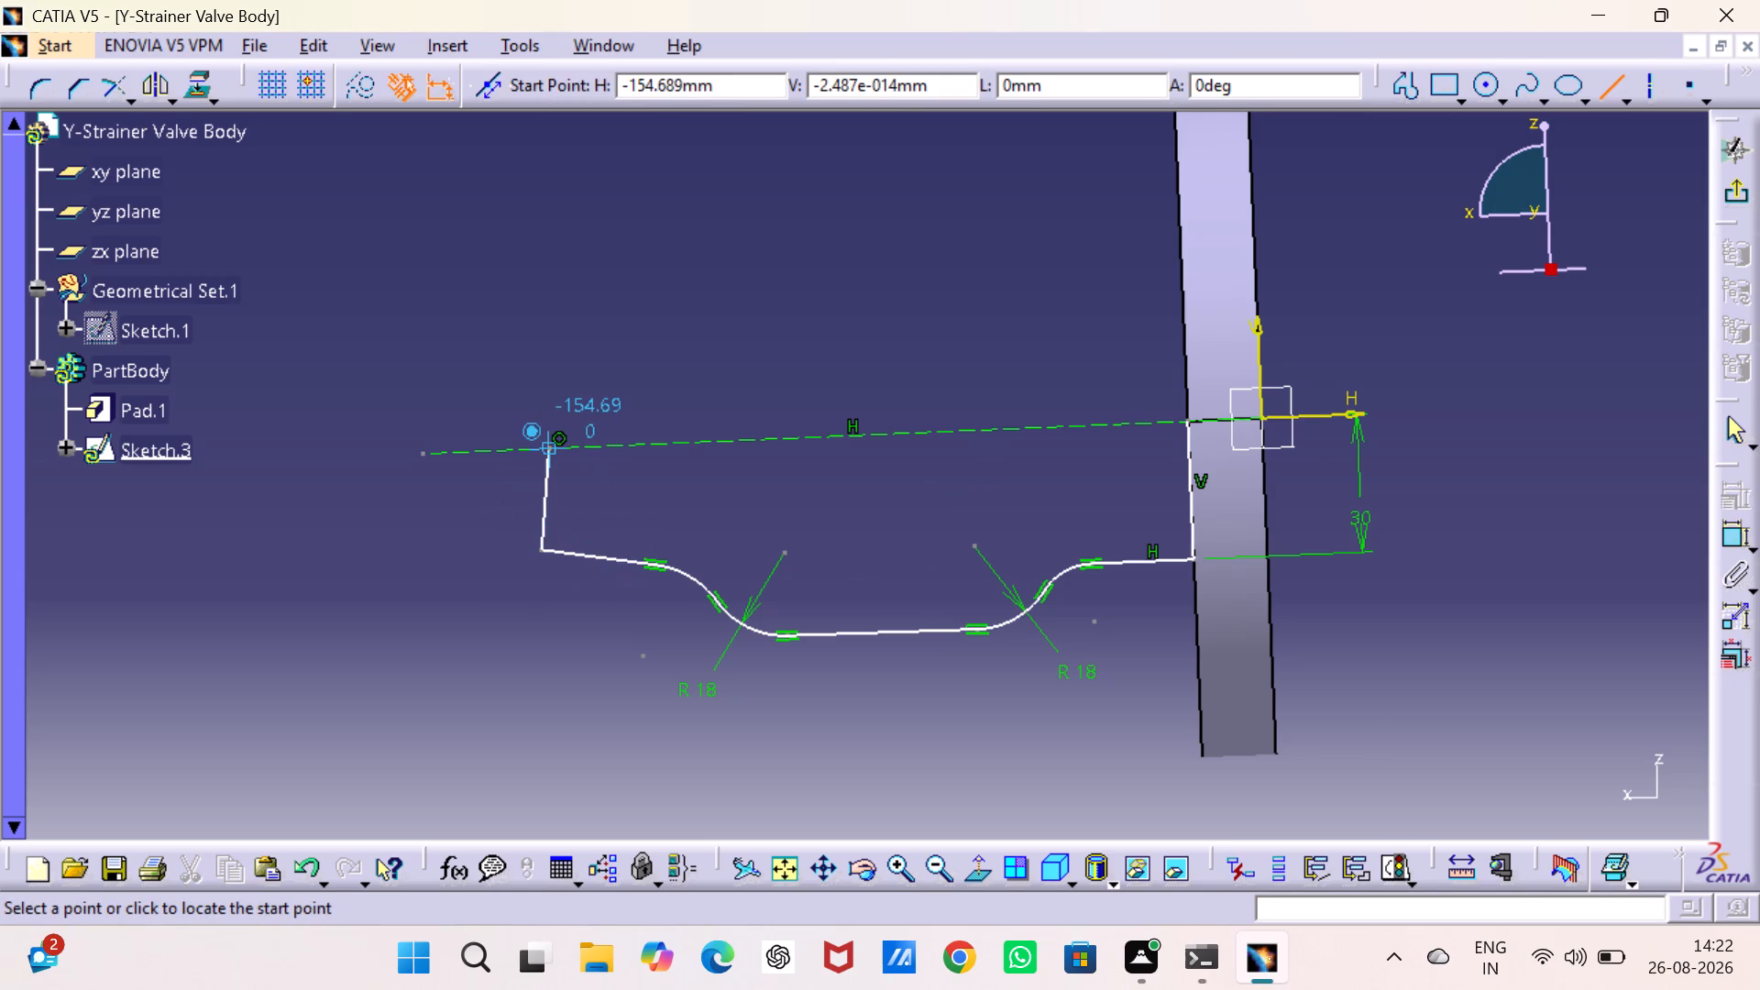
click(551, 445)
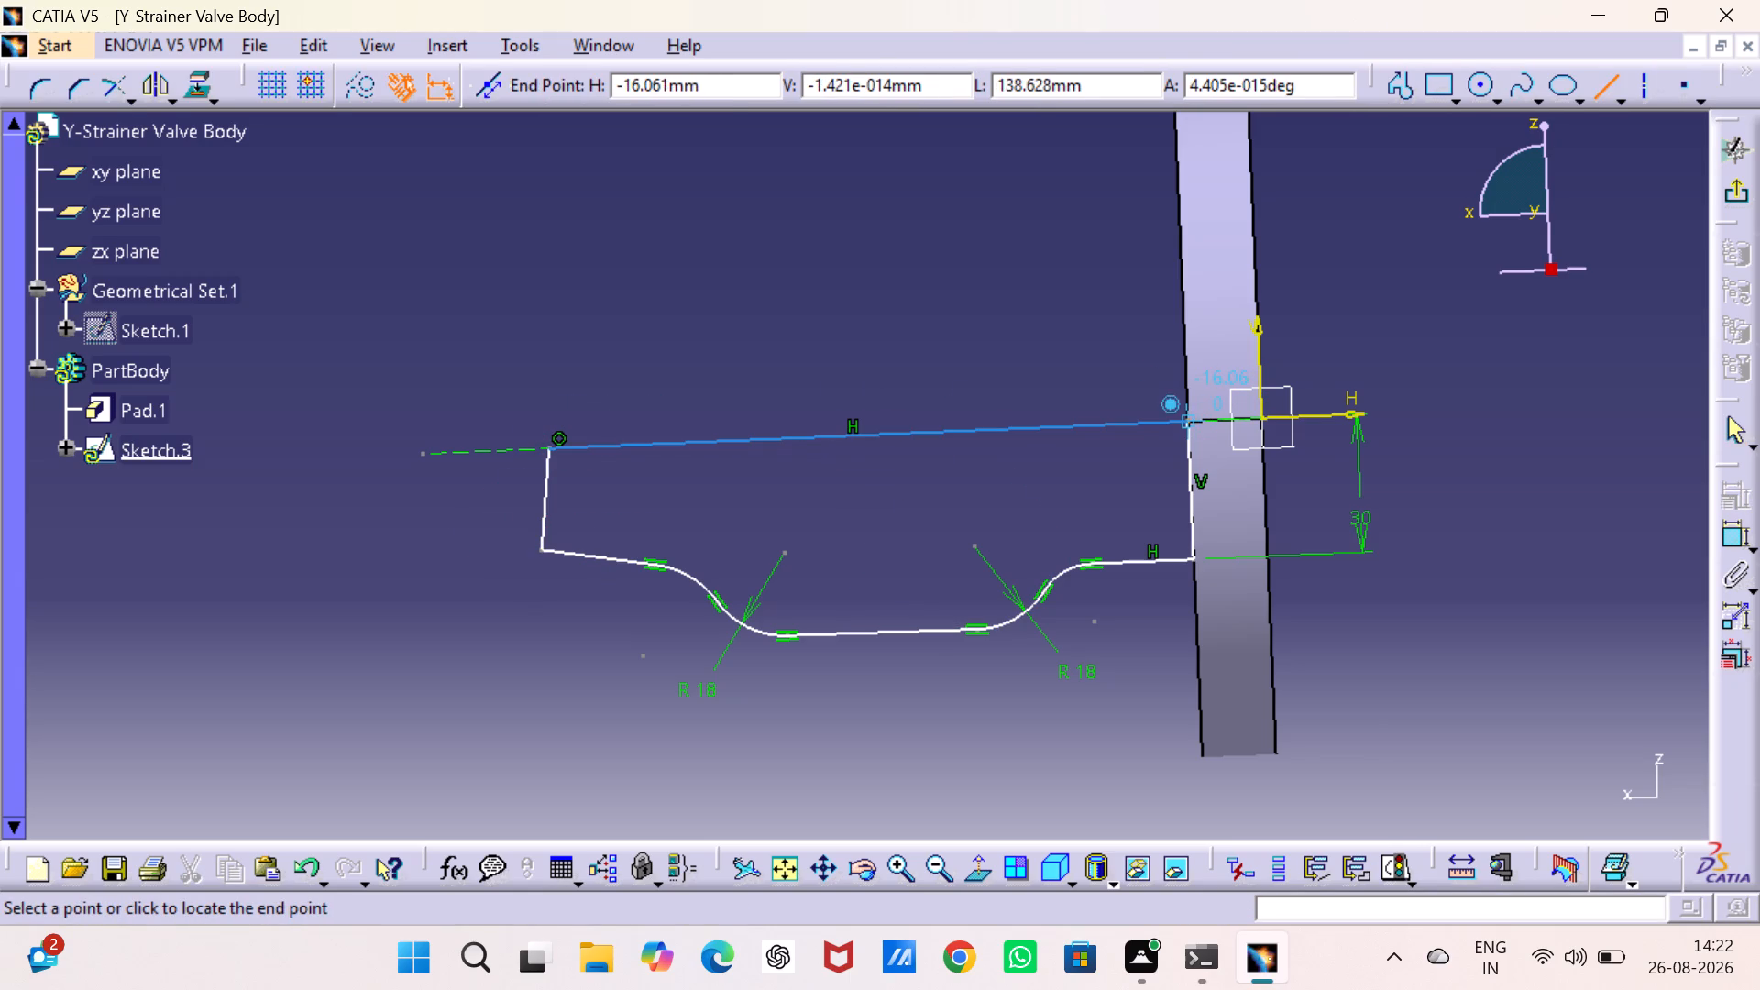
click(1186, 423)
key(Escape)
key(Escape)
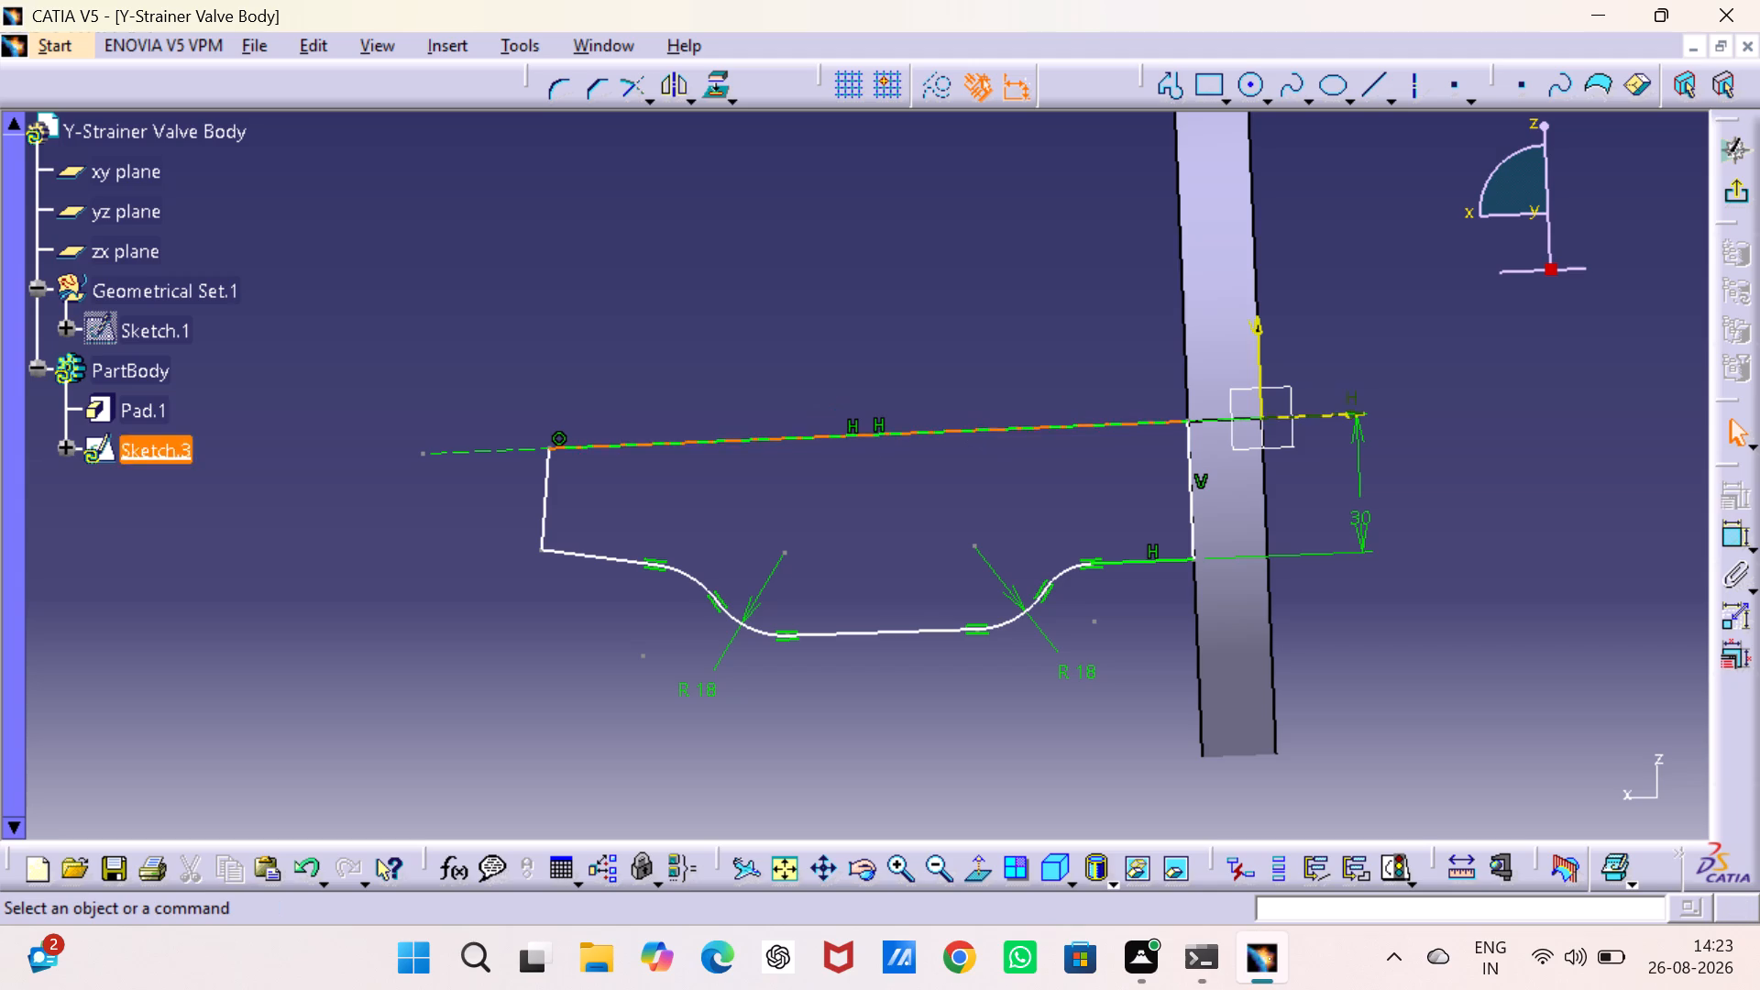
Square the view to the sketch and constrain the profile's end line farthest from the disc to vertical.
click(1073, 874)
click(1097, 662)
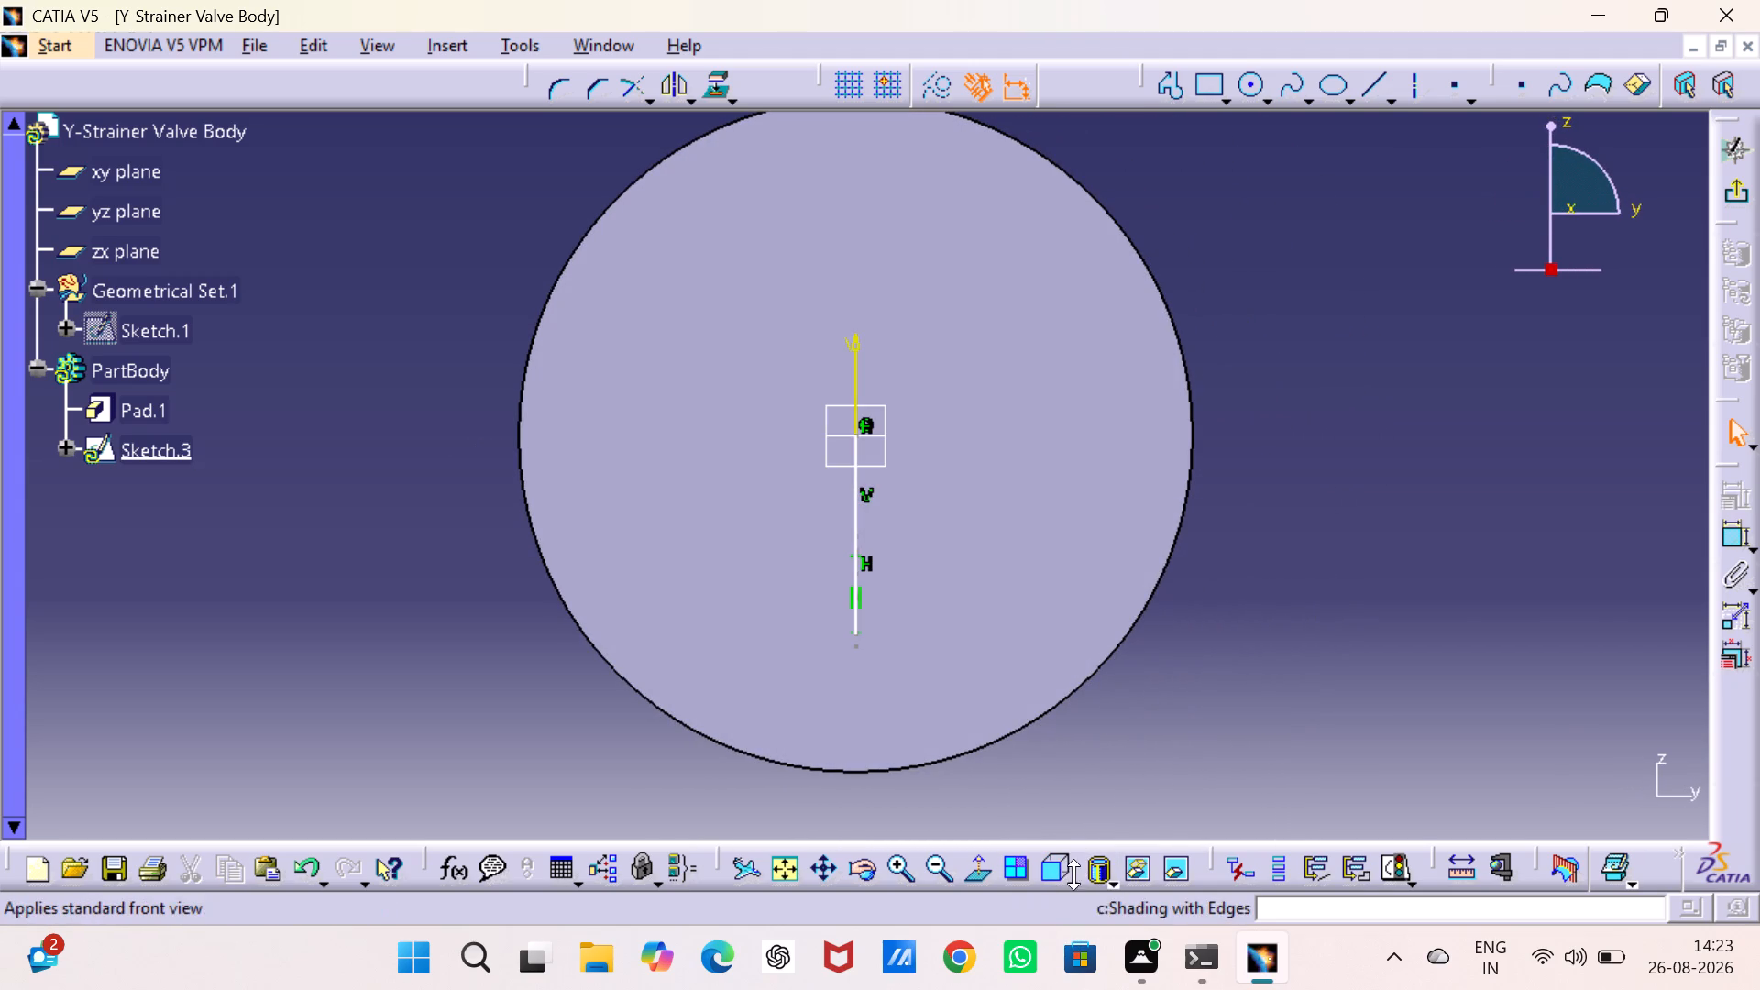
click(1073, 879)
click(1107, 752)
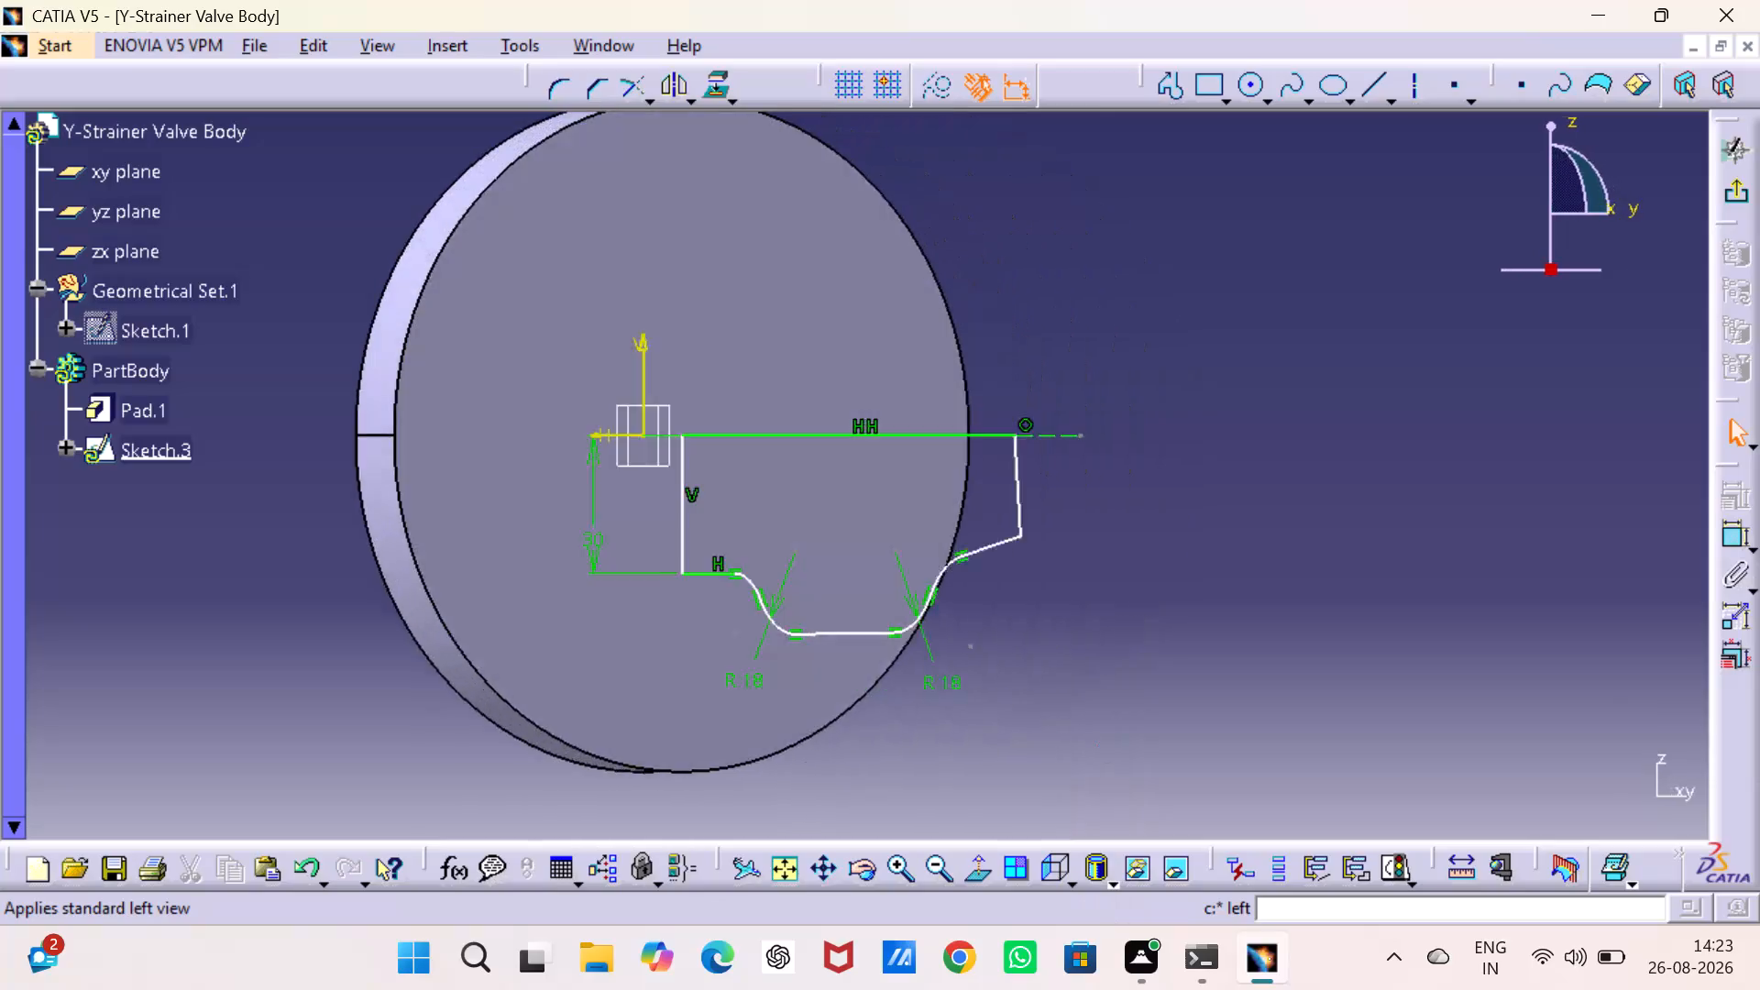
click(1072, 880)
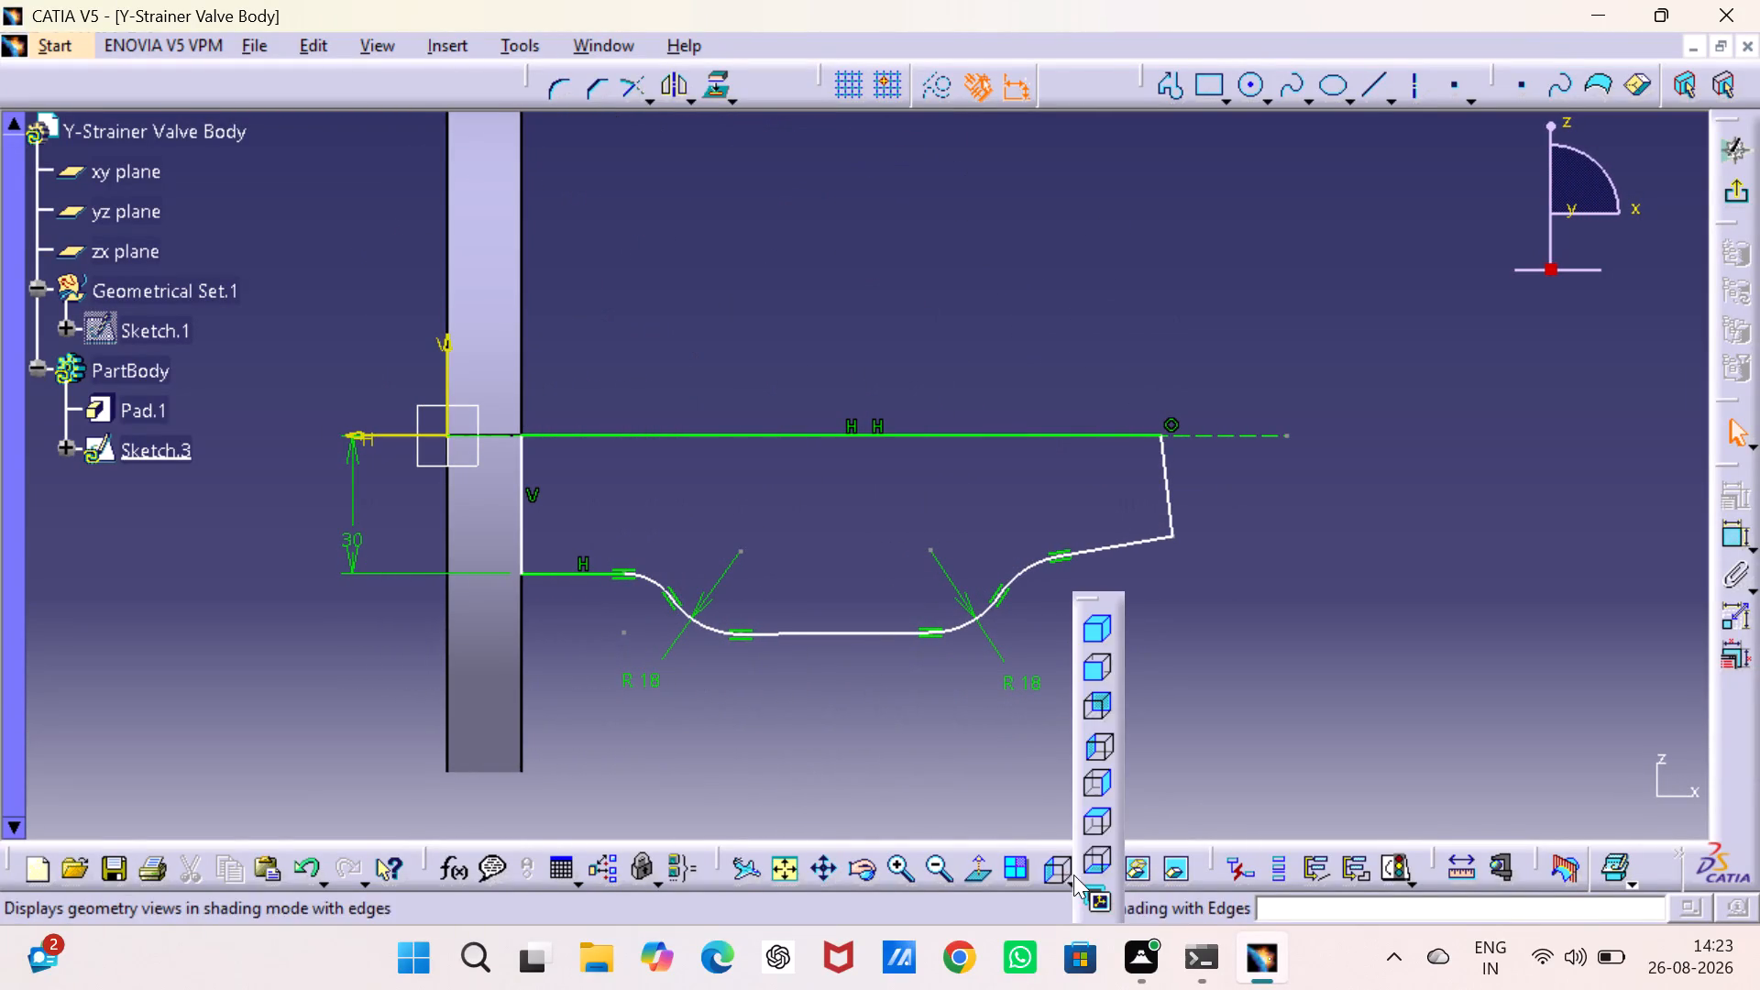
click(1104, 746)
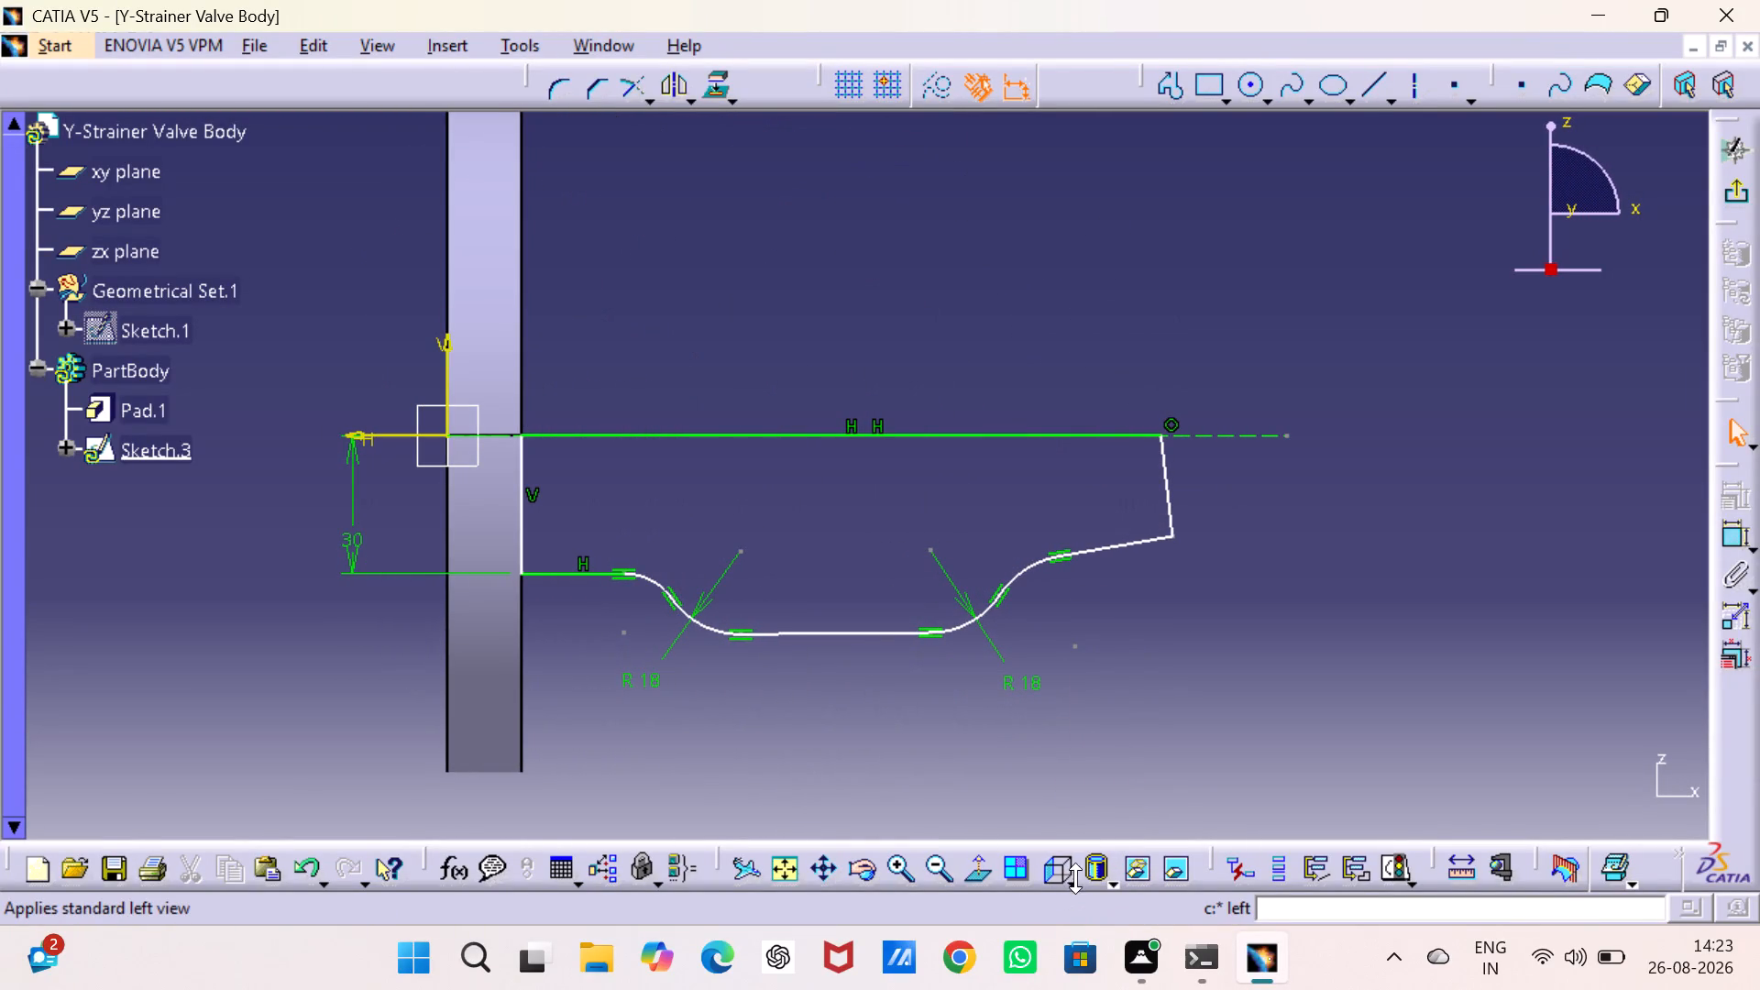
click(1075, 878)
click(1106, 781)
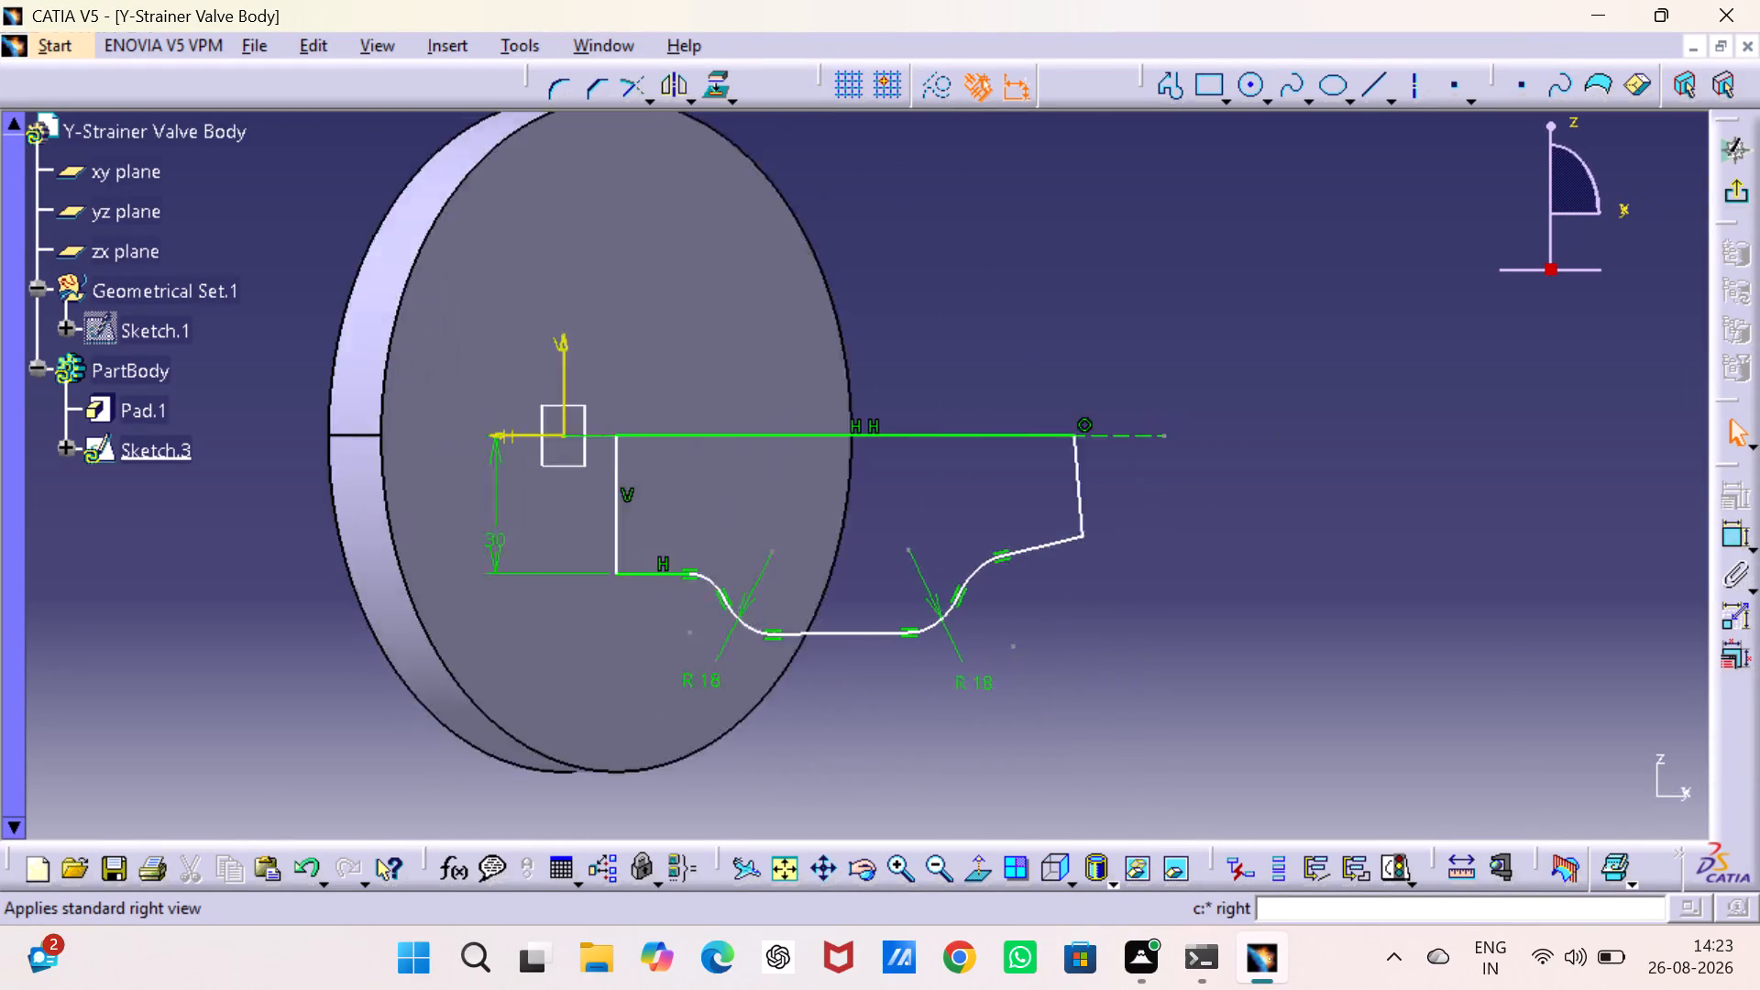
click(528, 646)
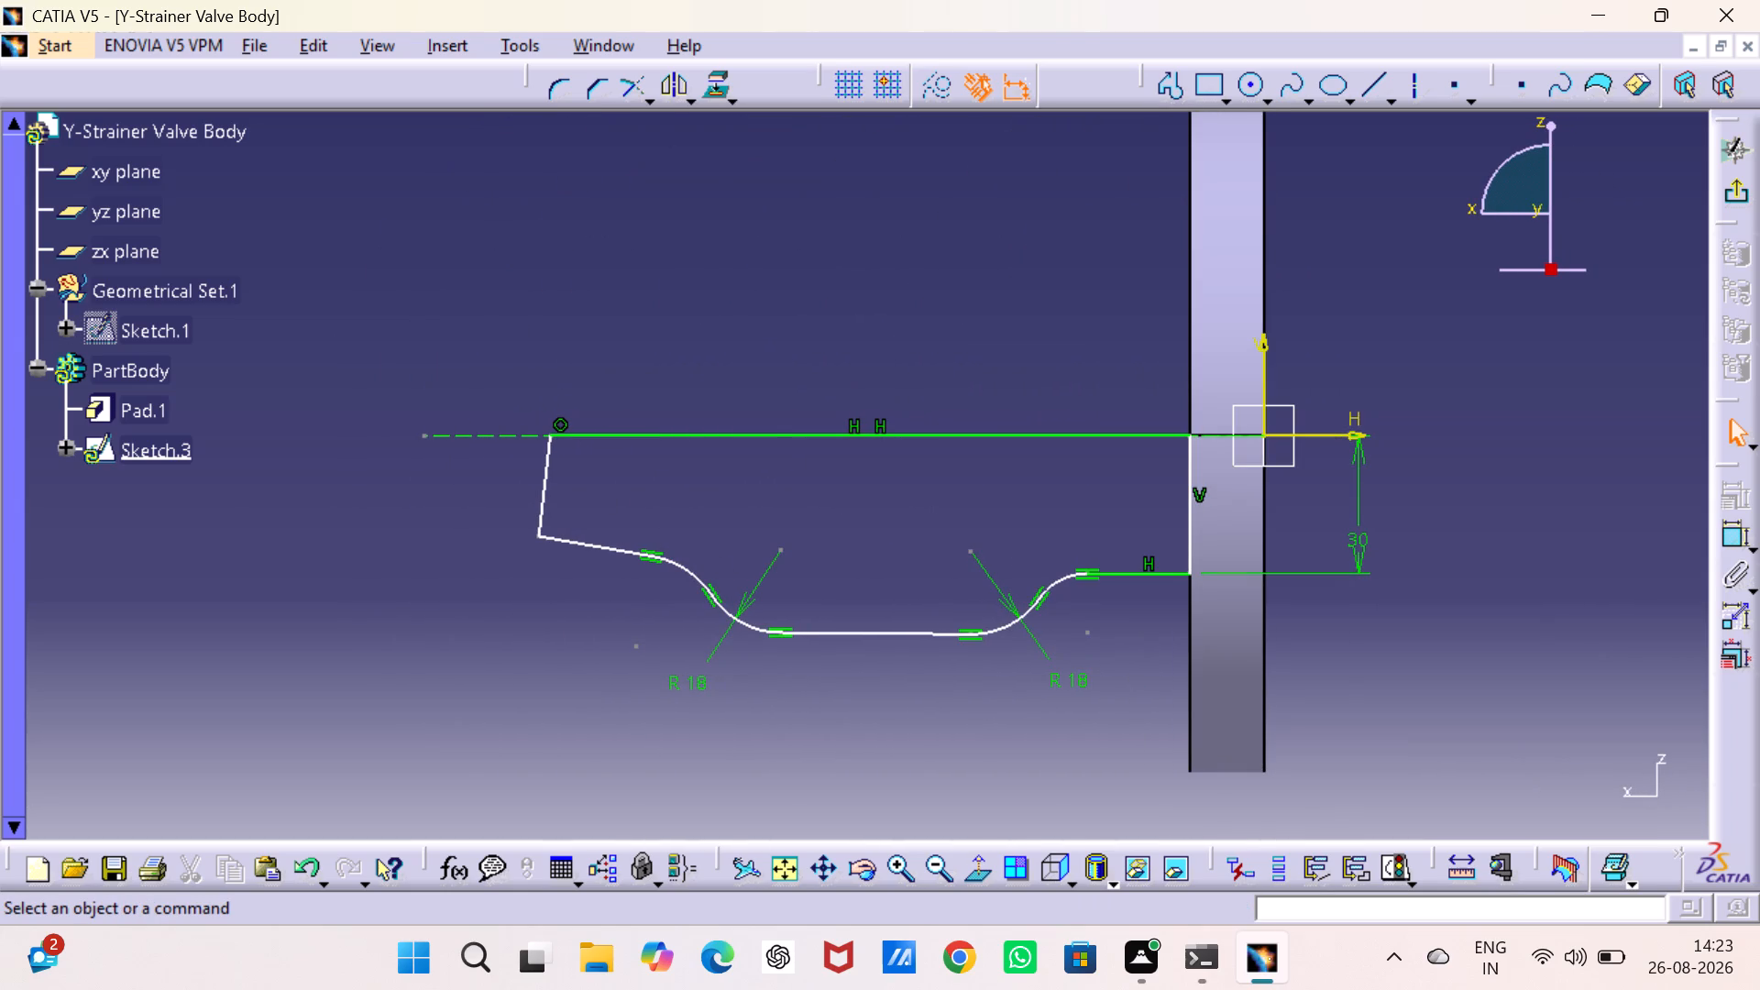
click(549, 468)
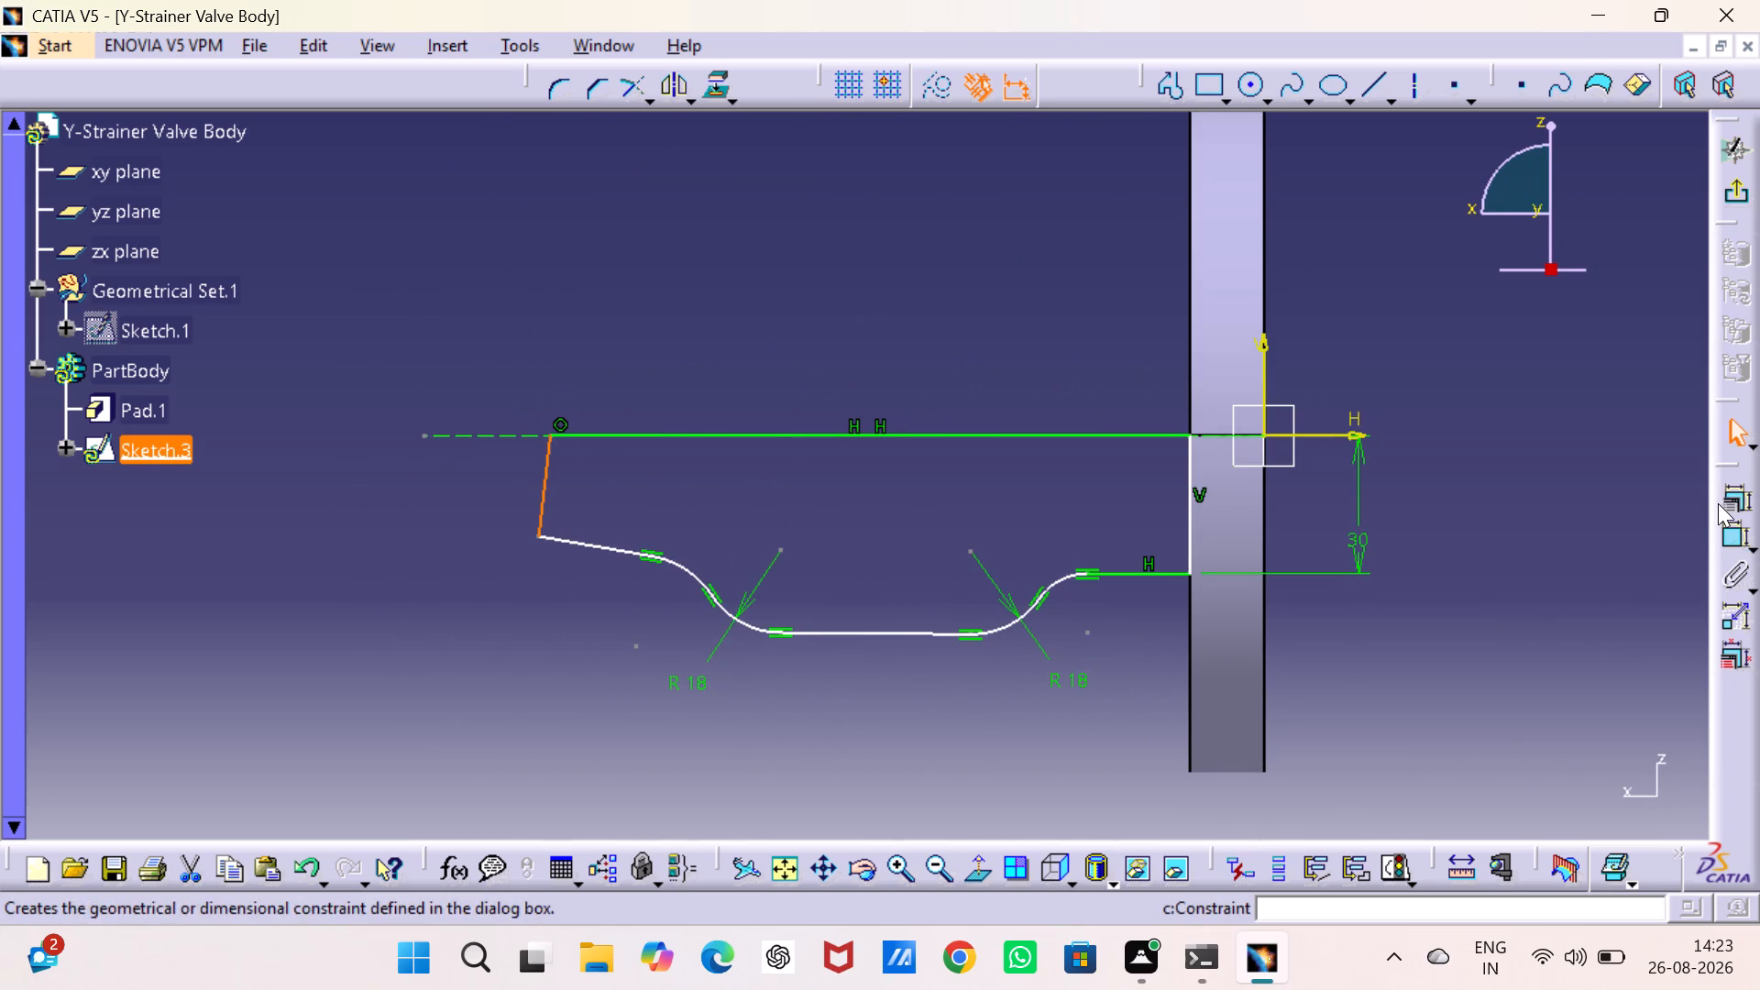
click(1723, 493)
click(1562, 714)
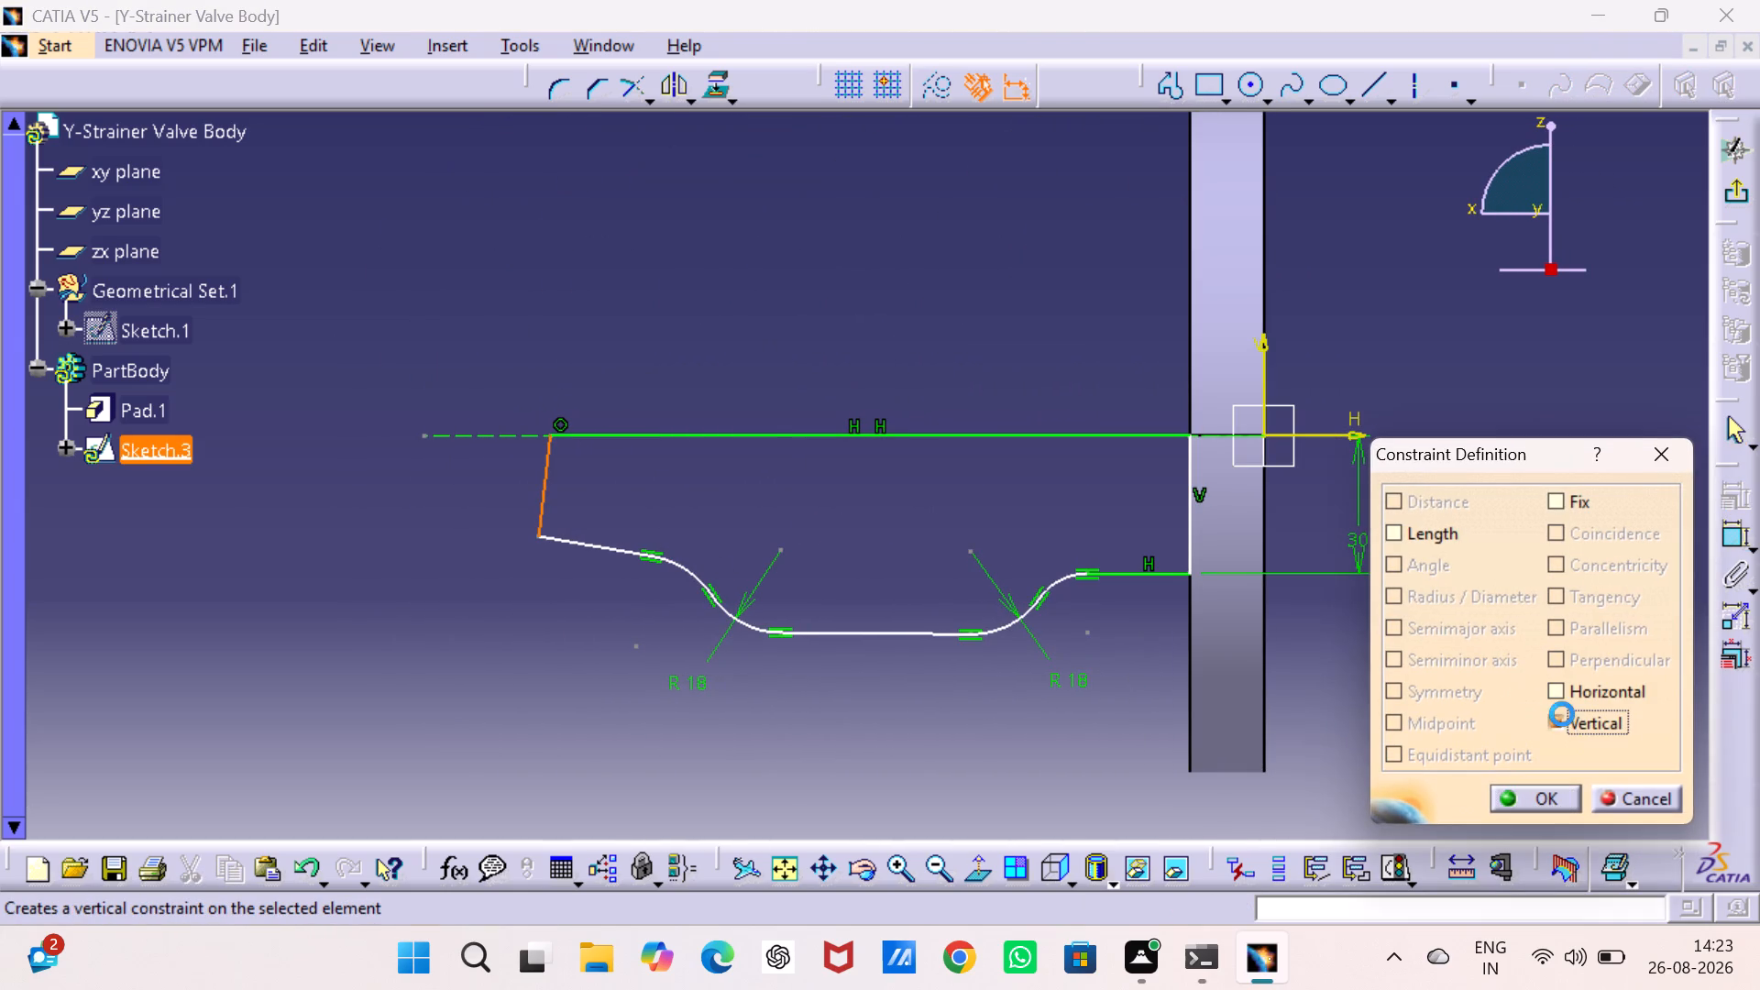
click(1544, 795)
click(929, 711)
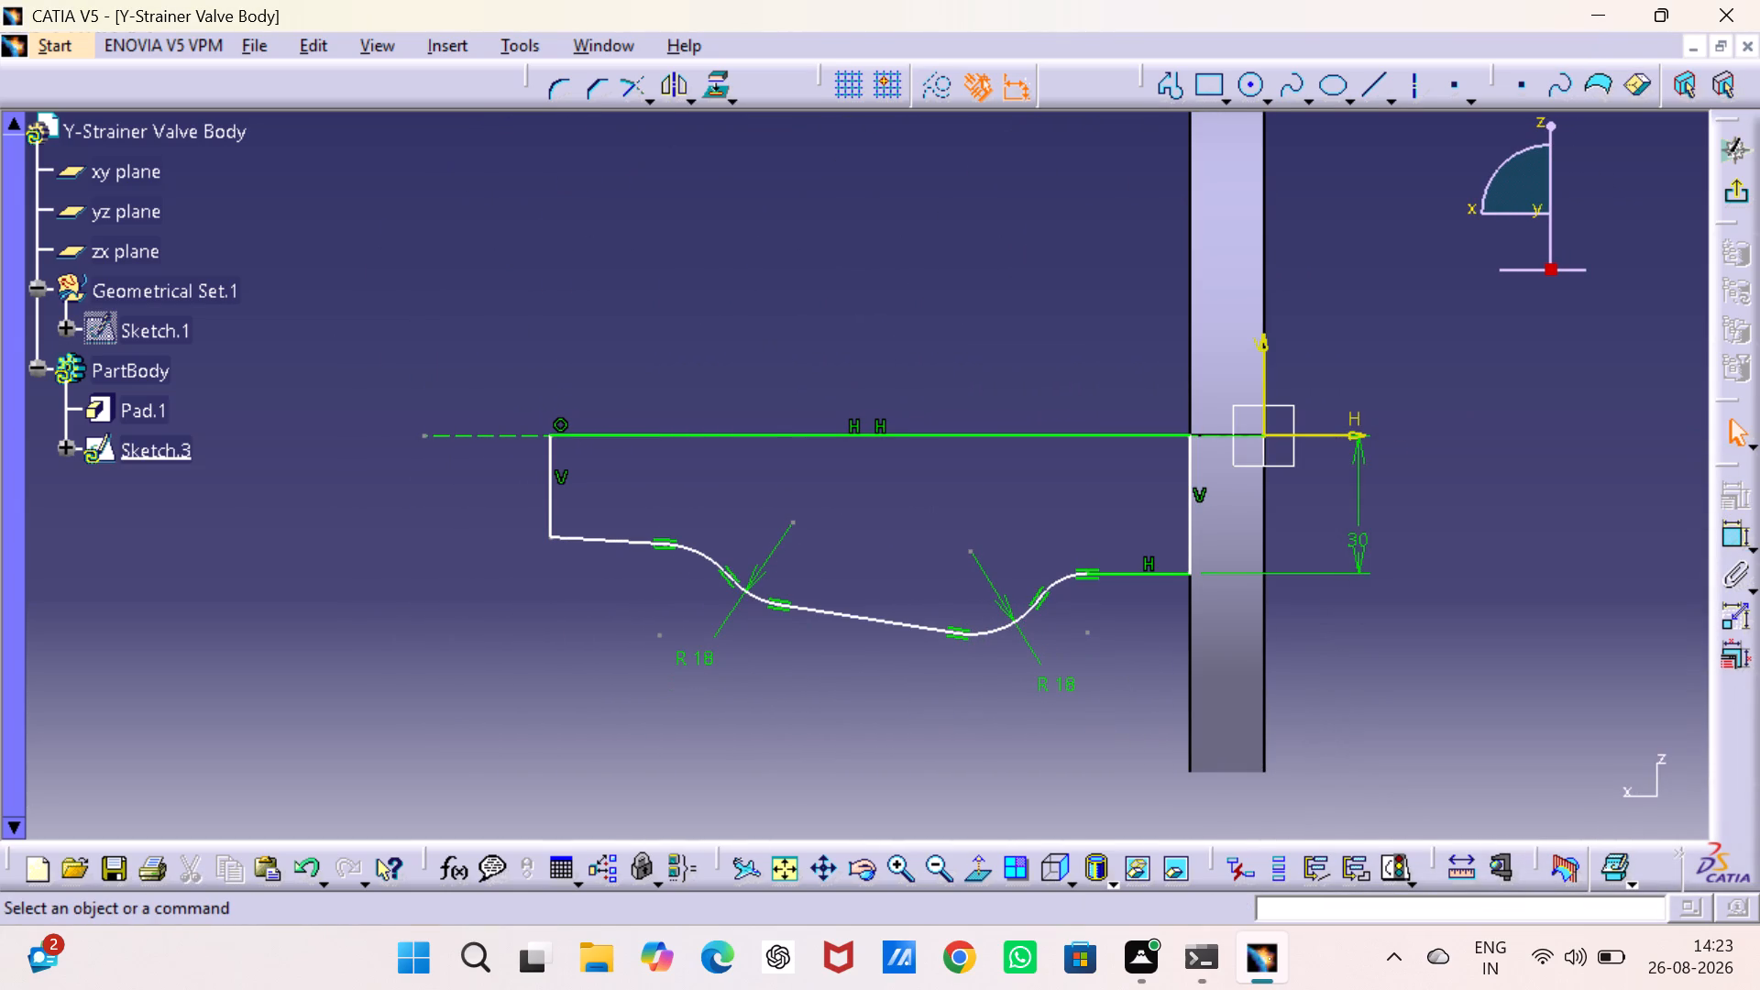
Constrain the sloped bottom line between the two R18 arcs to horizontal.
click(907, 621)
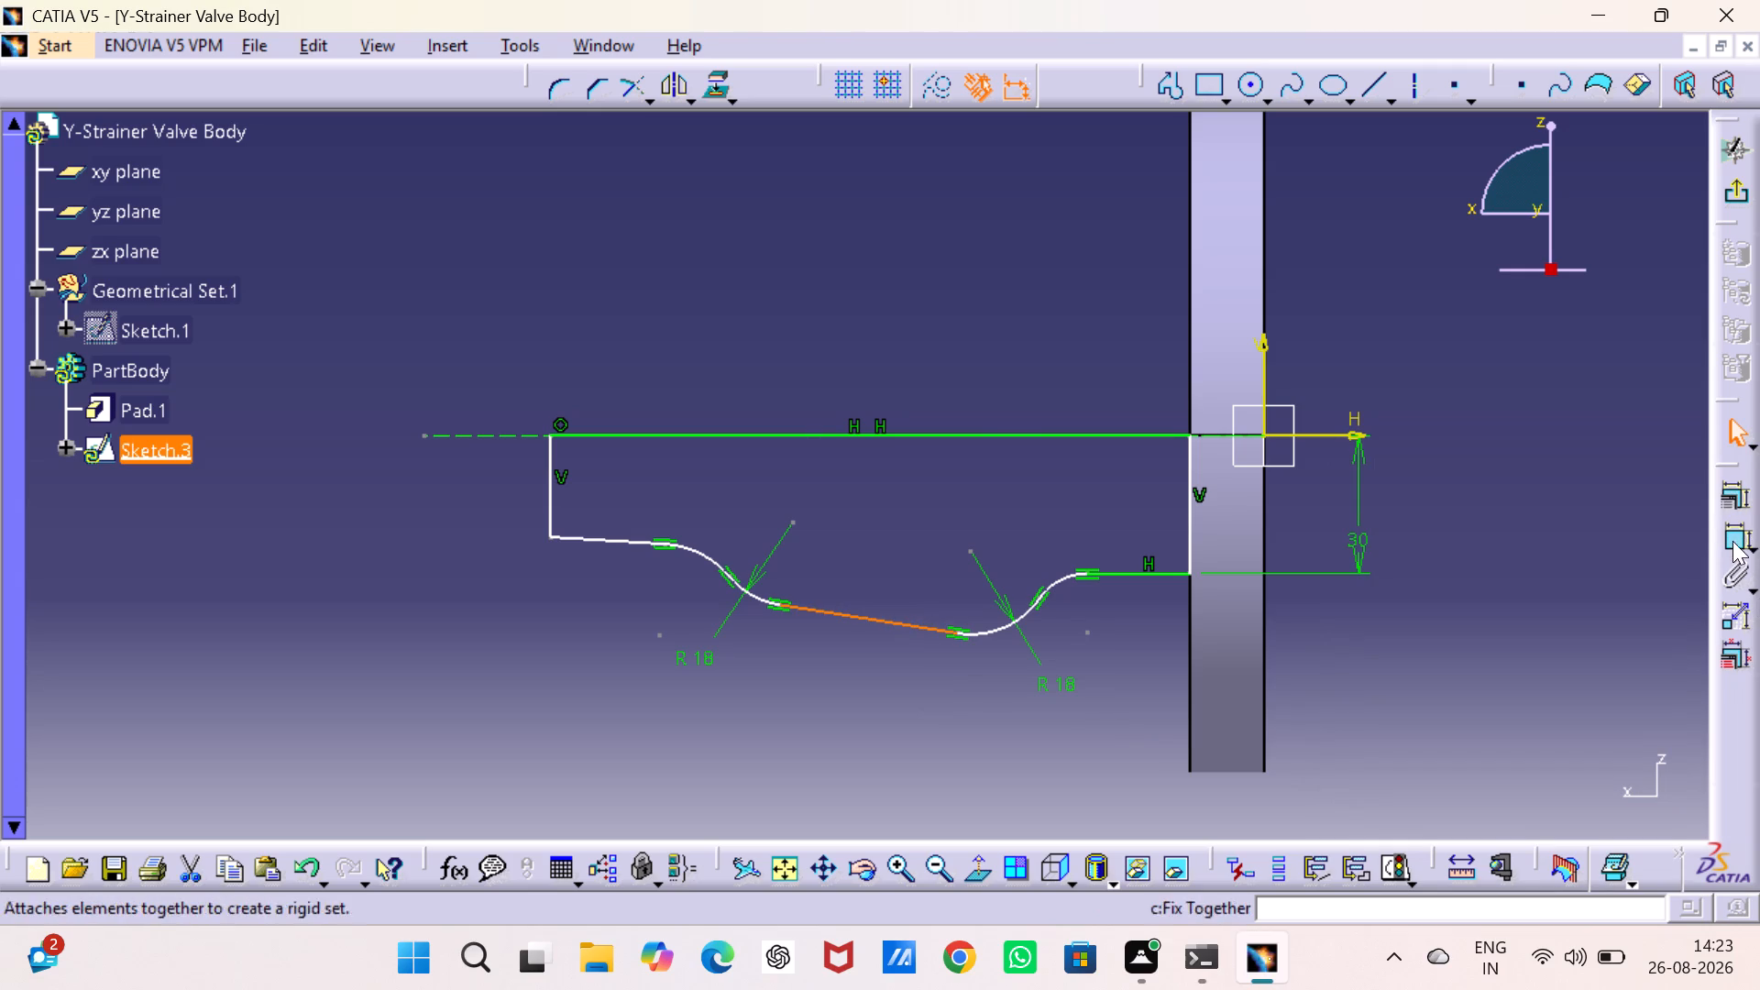
click(1732, 535)
right_click(1398, 464)
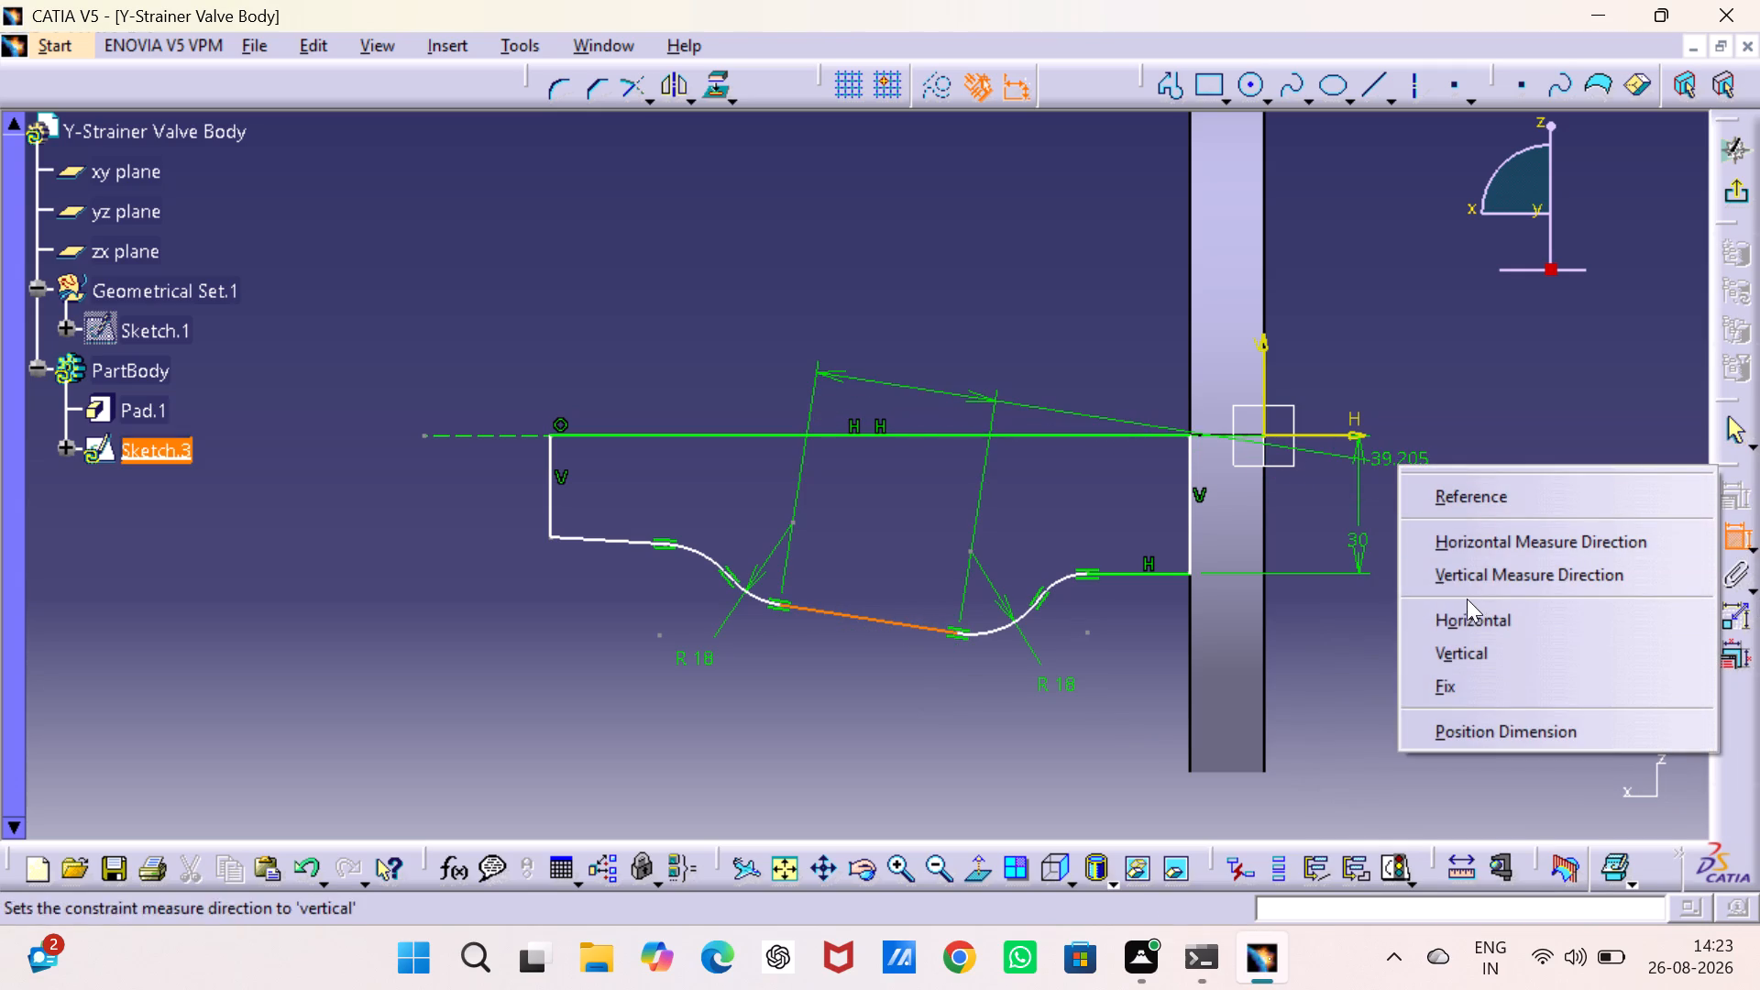
click(1466, 617)
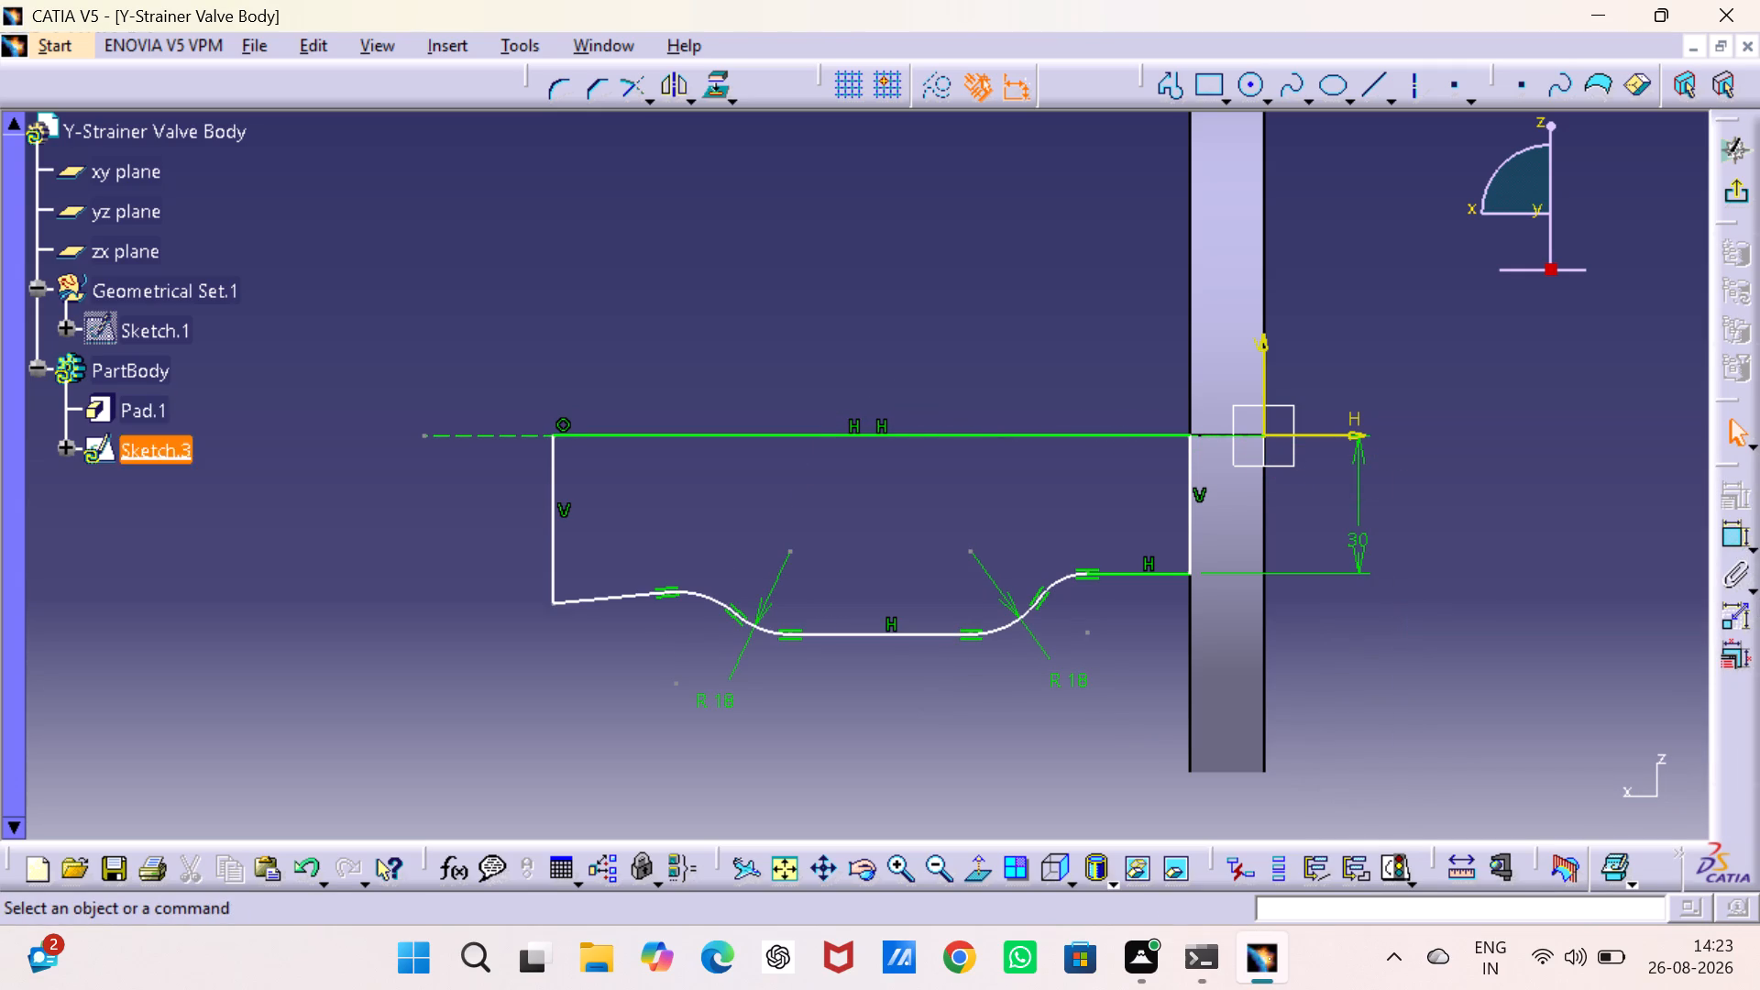
Constrain the short sloped line next to the vertical end line away from the disc to horizontal.
click(584, 599)
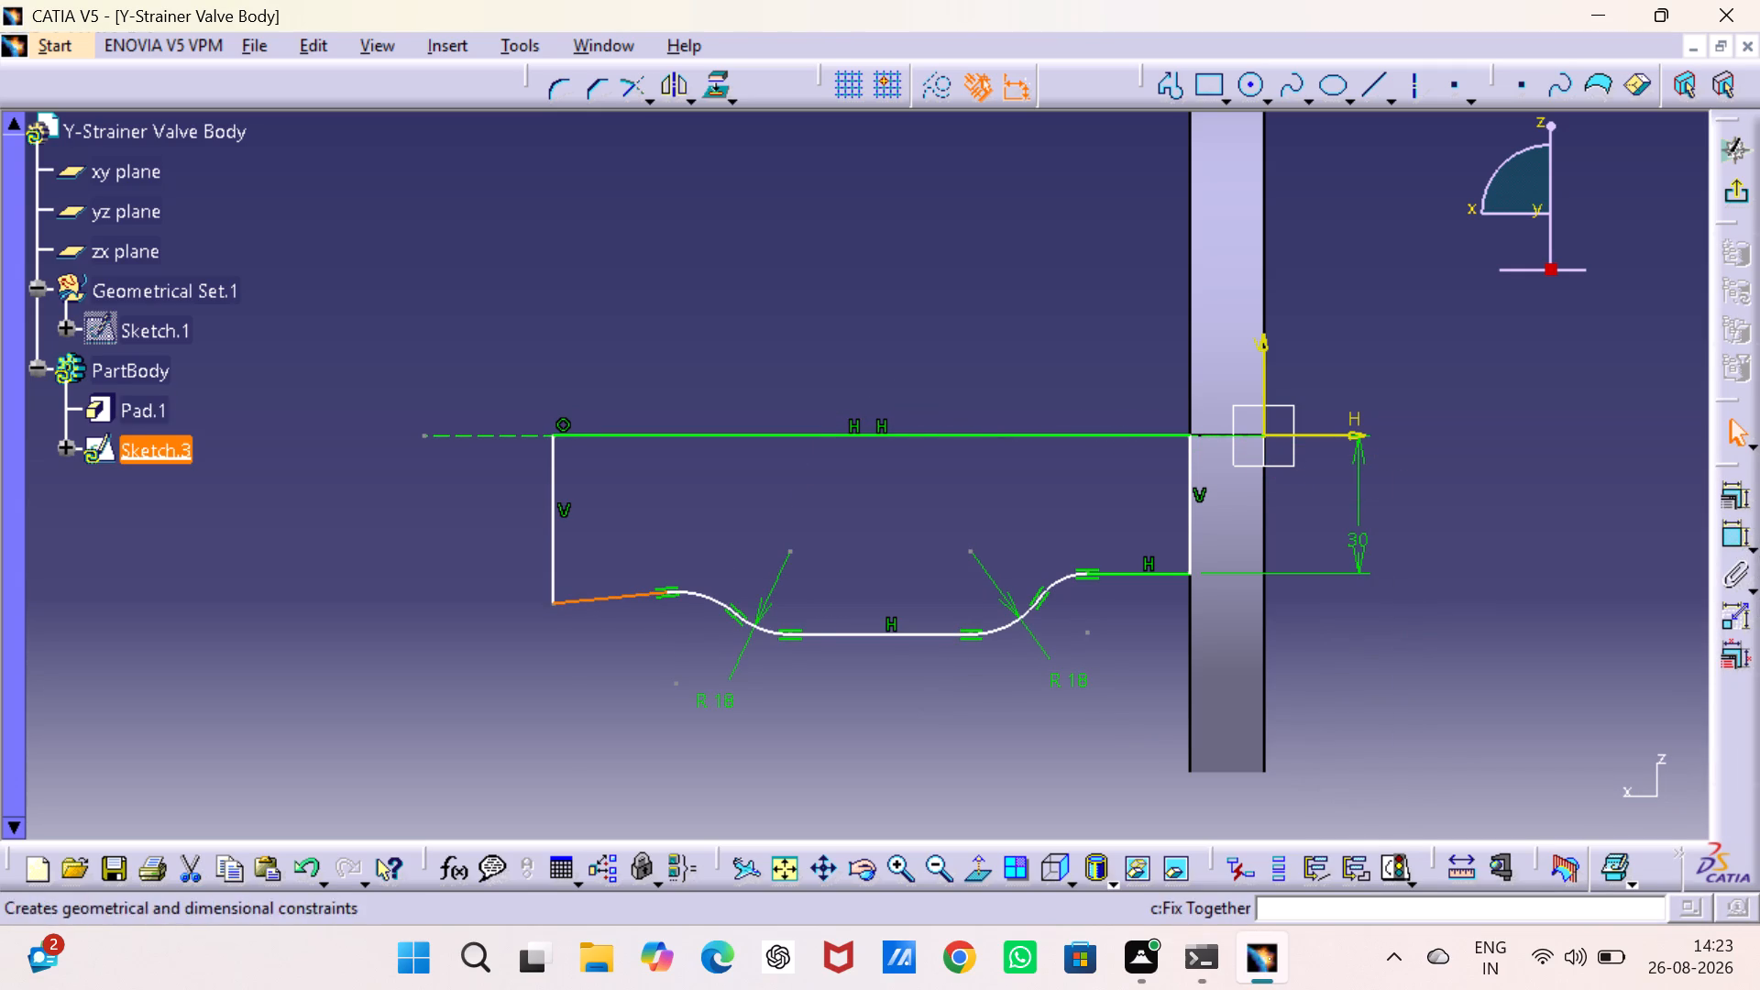
click(1740, 495)
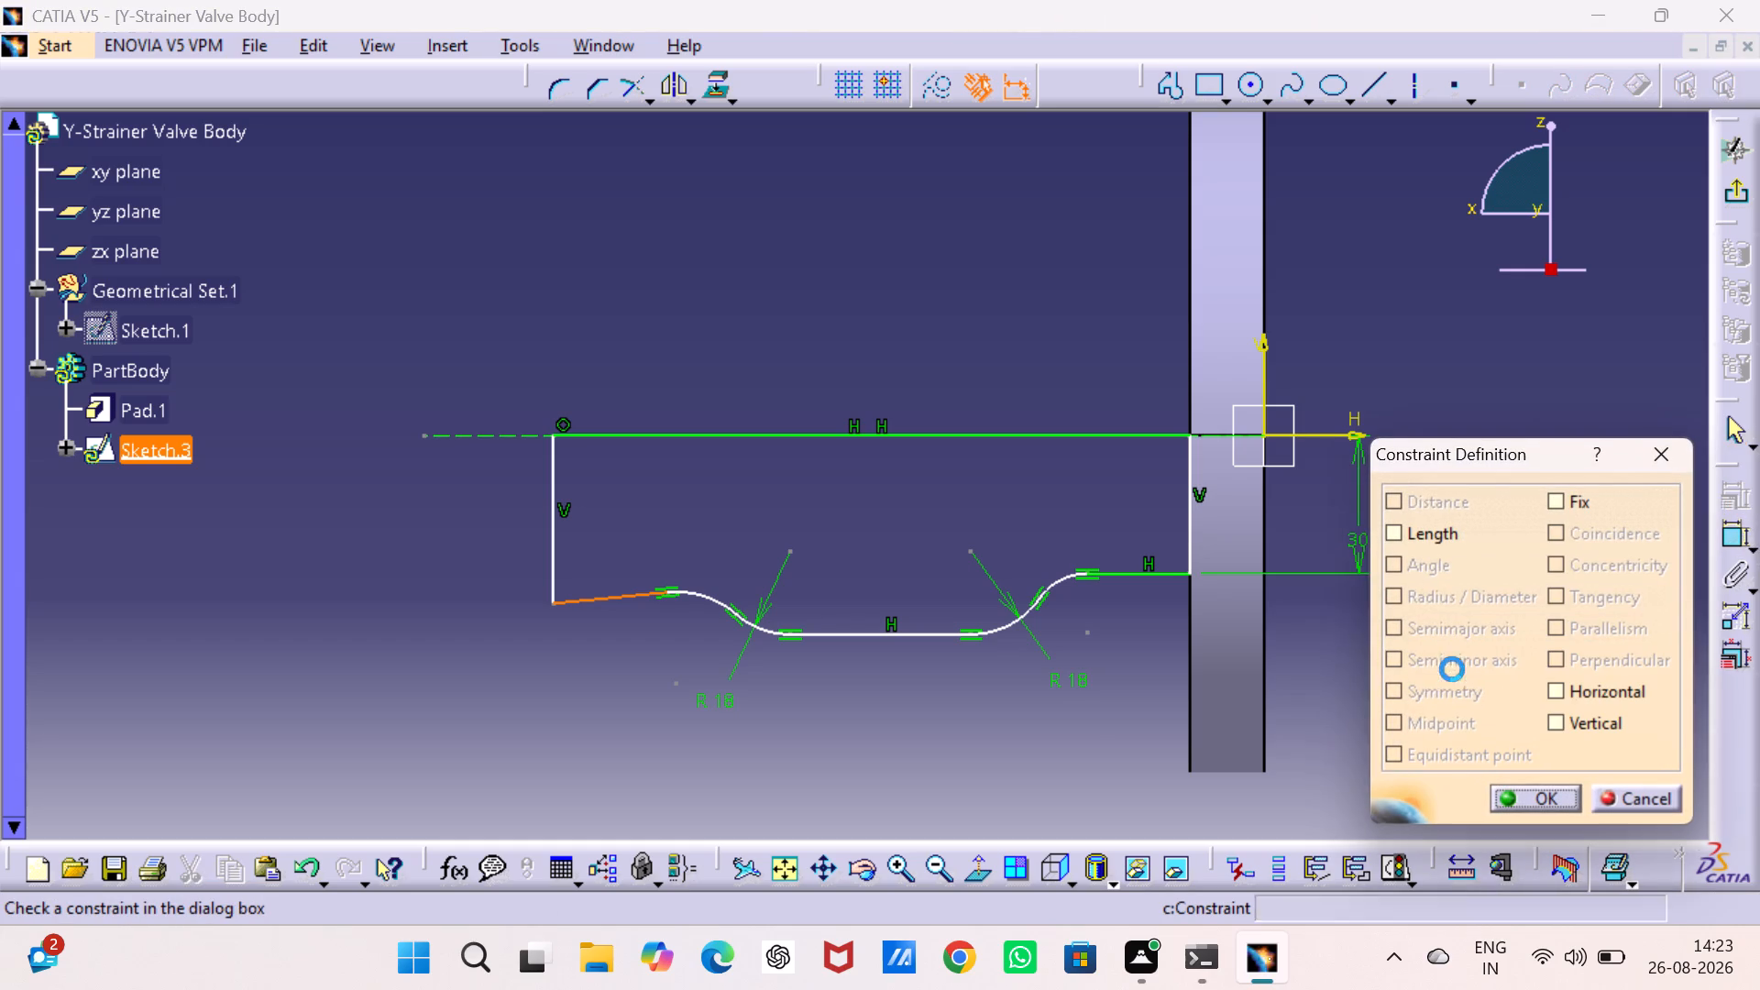
click(1554, 680)
click(1548, 797)
click(1509, 697)
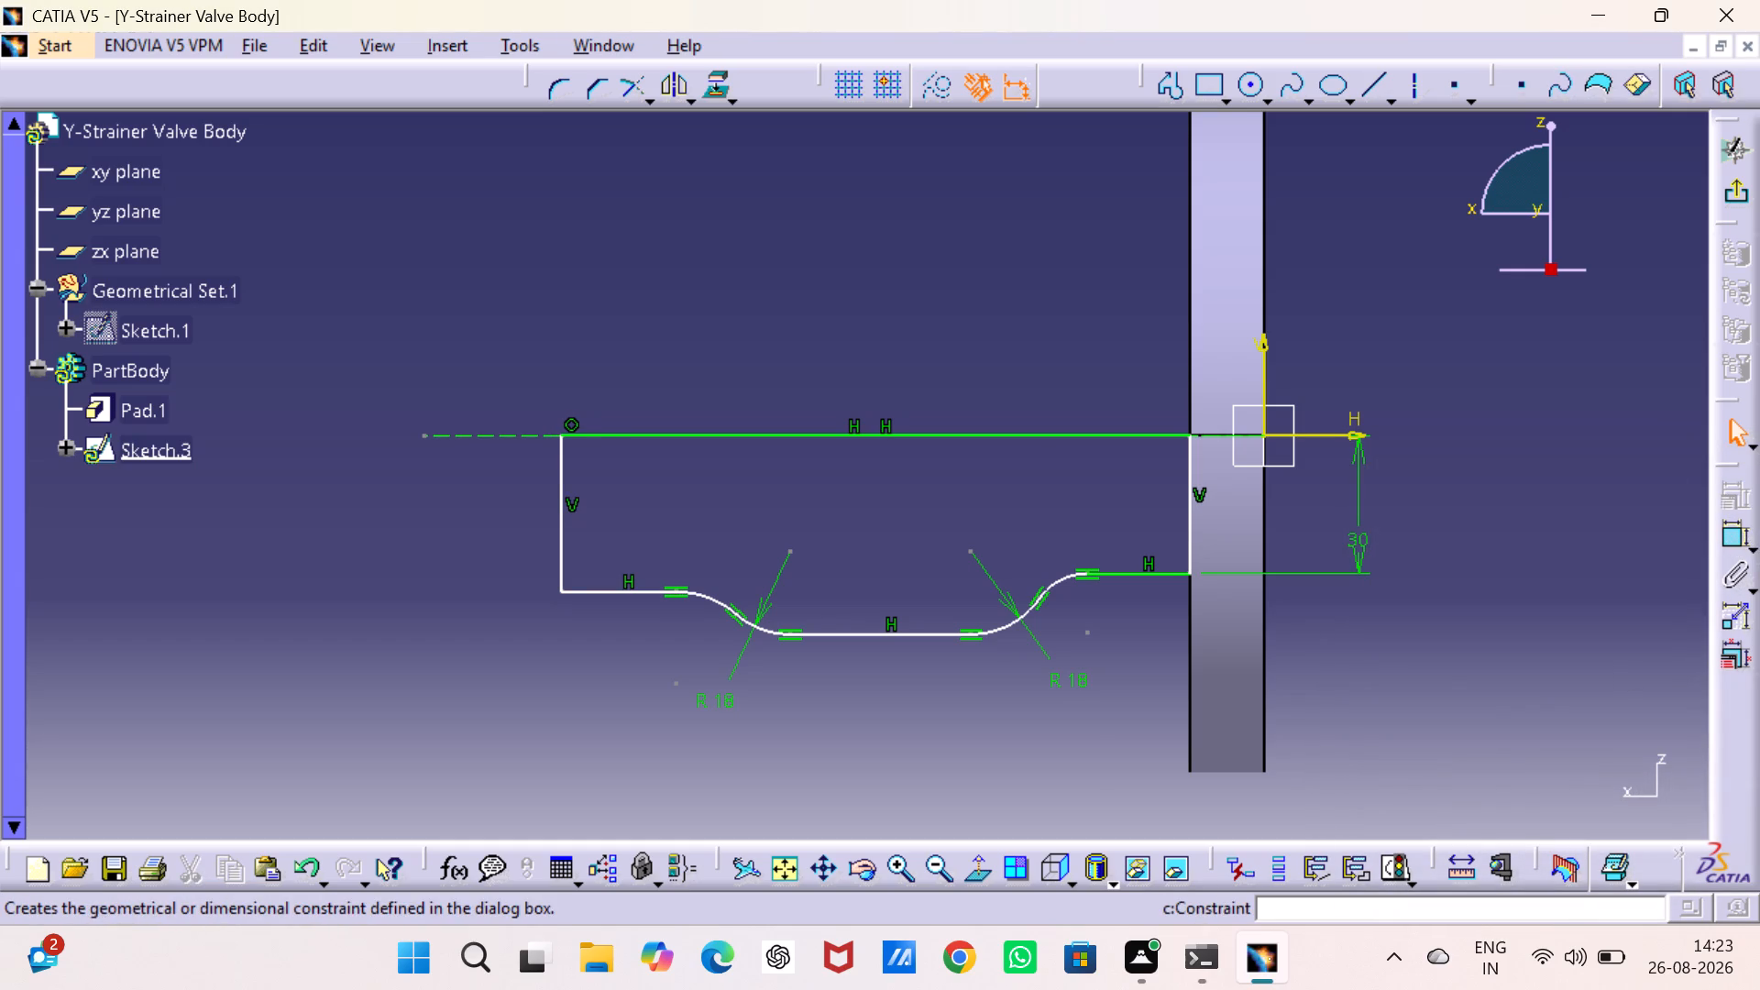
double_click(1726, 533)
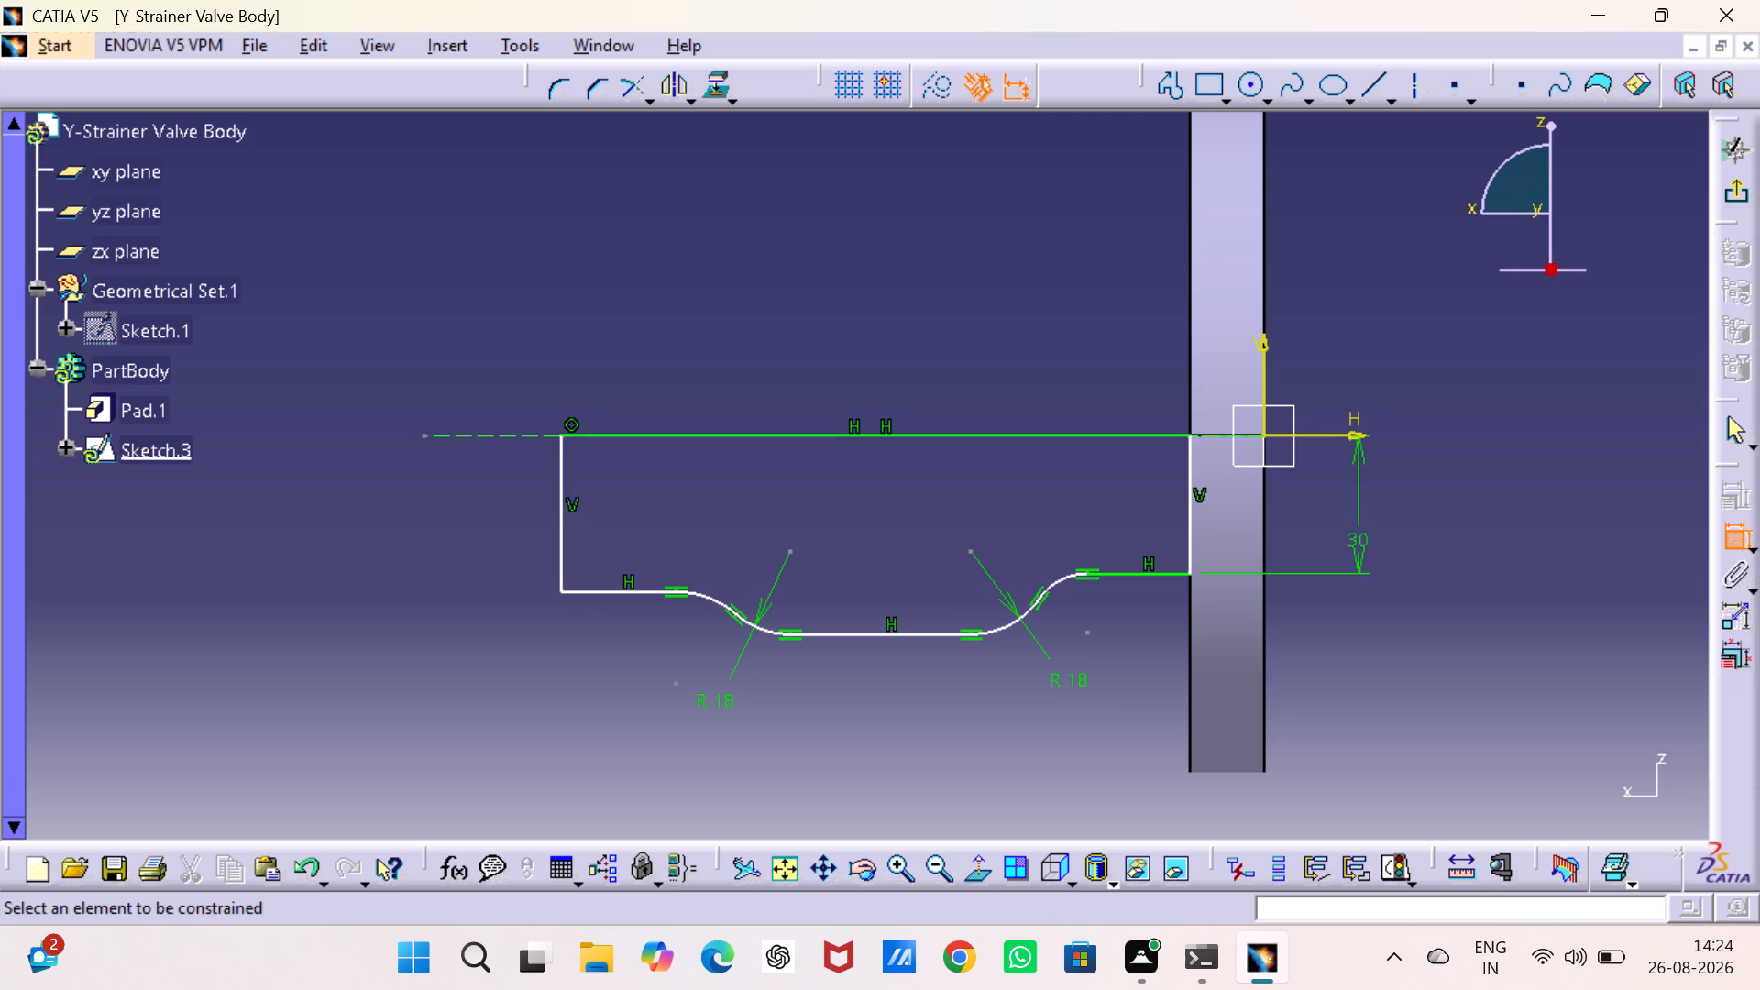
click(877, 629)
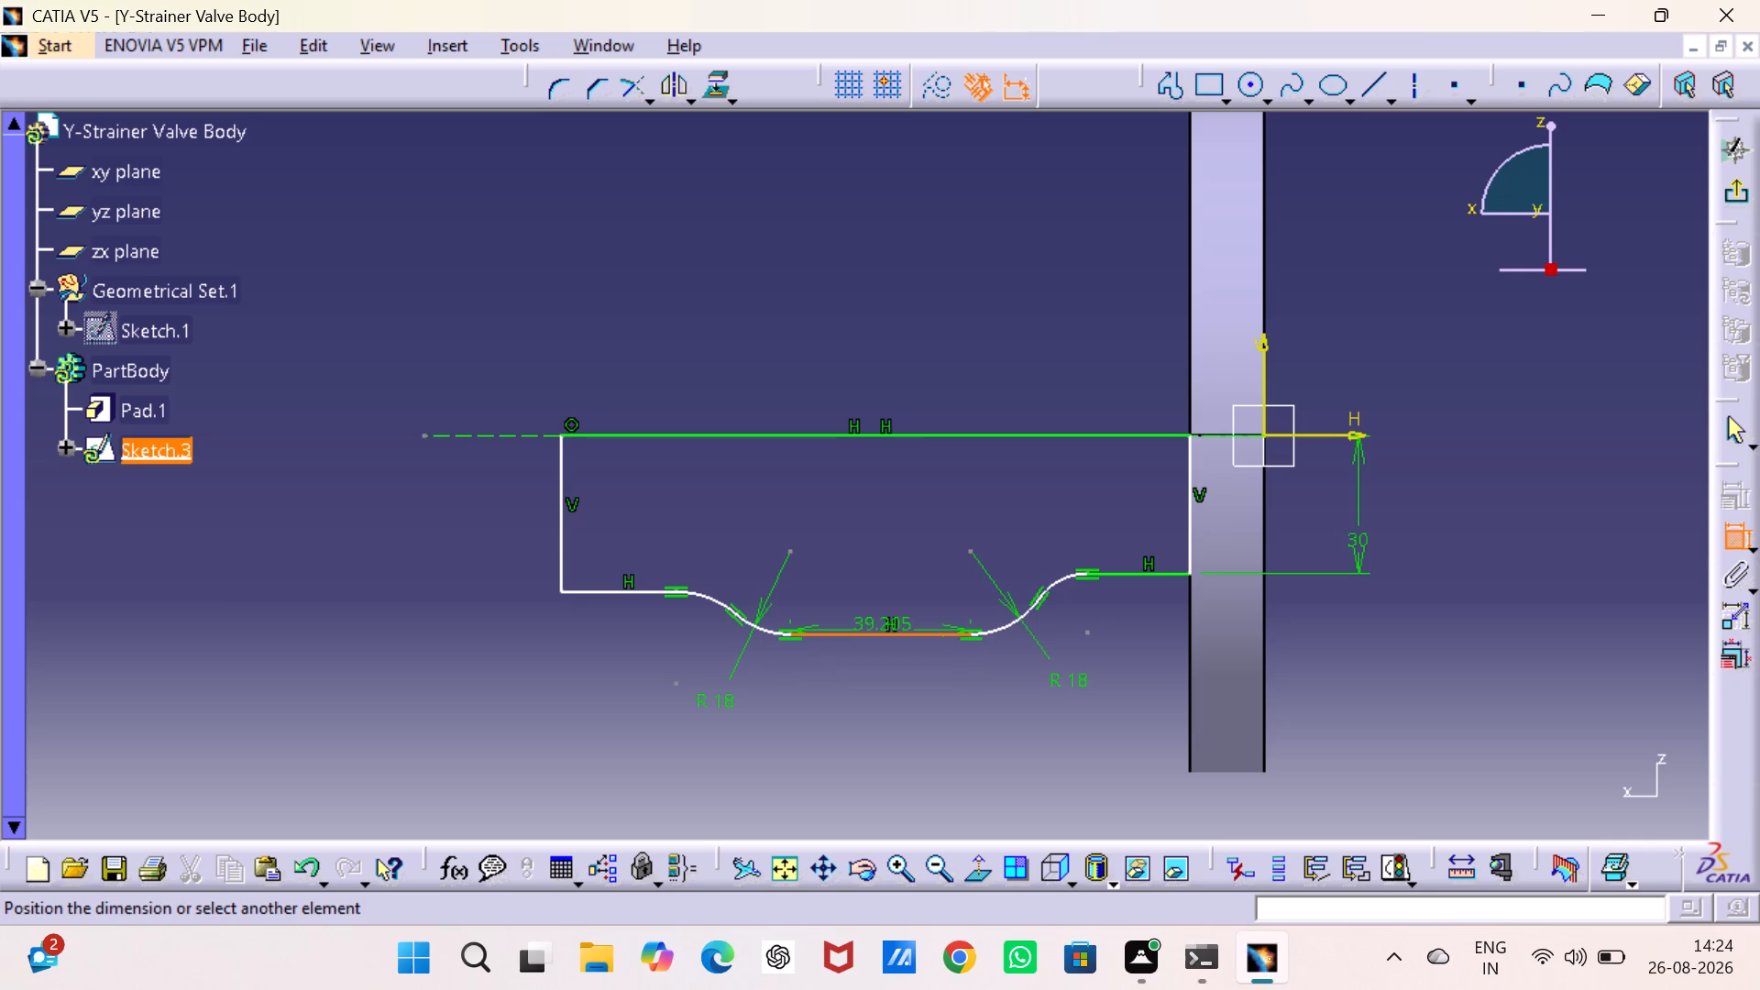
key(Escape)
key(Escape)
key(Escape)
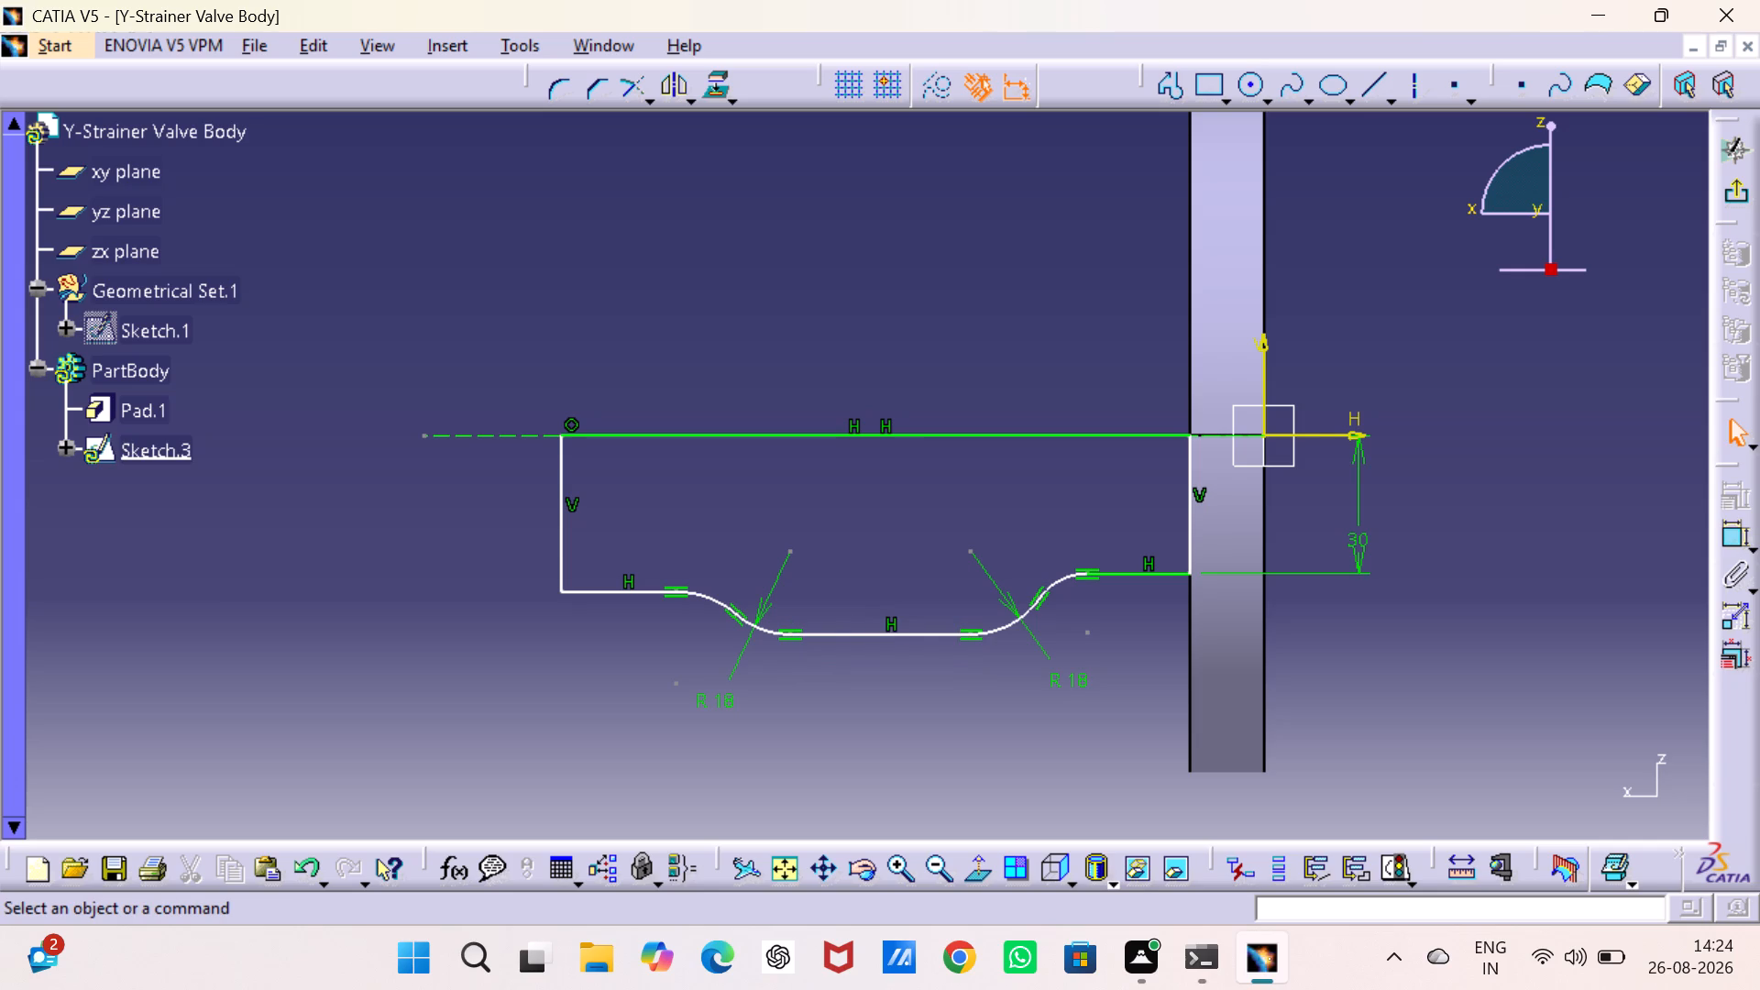
Dimension the arc joining the short horizontal line at the end away from the disc with a radius of 5 mm.
double_click(1728, 533)
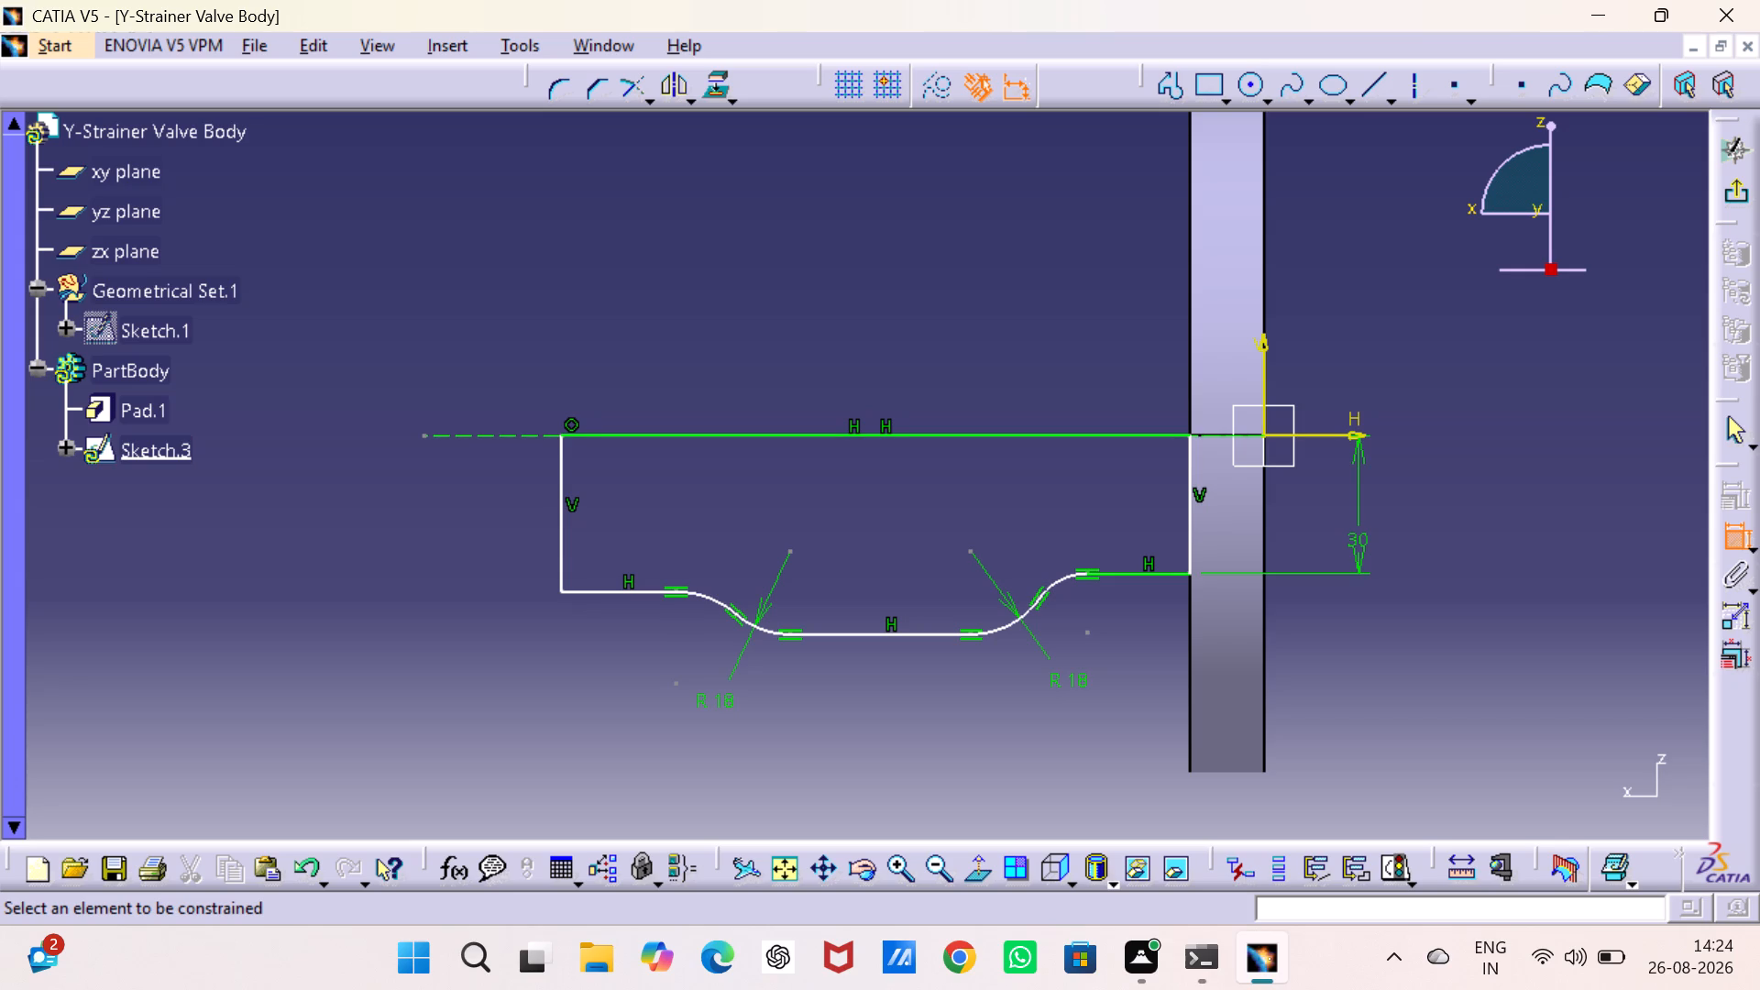
click(712, 598)
click(715, 573)
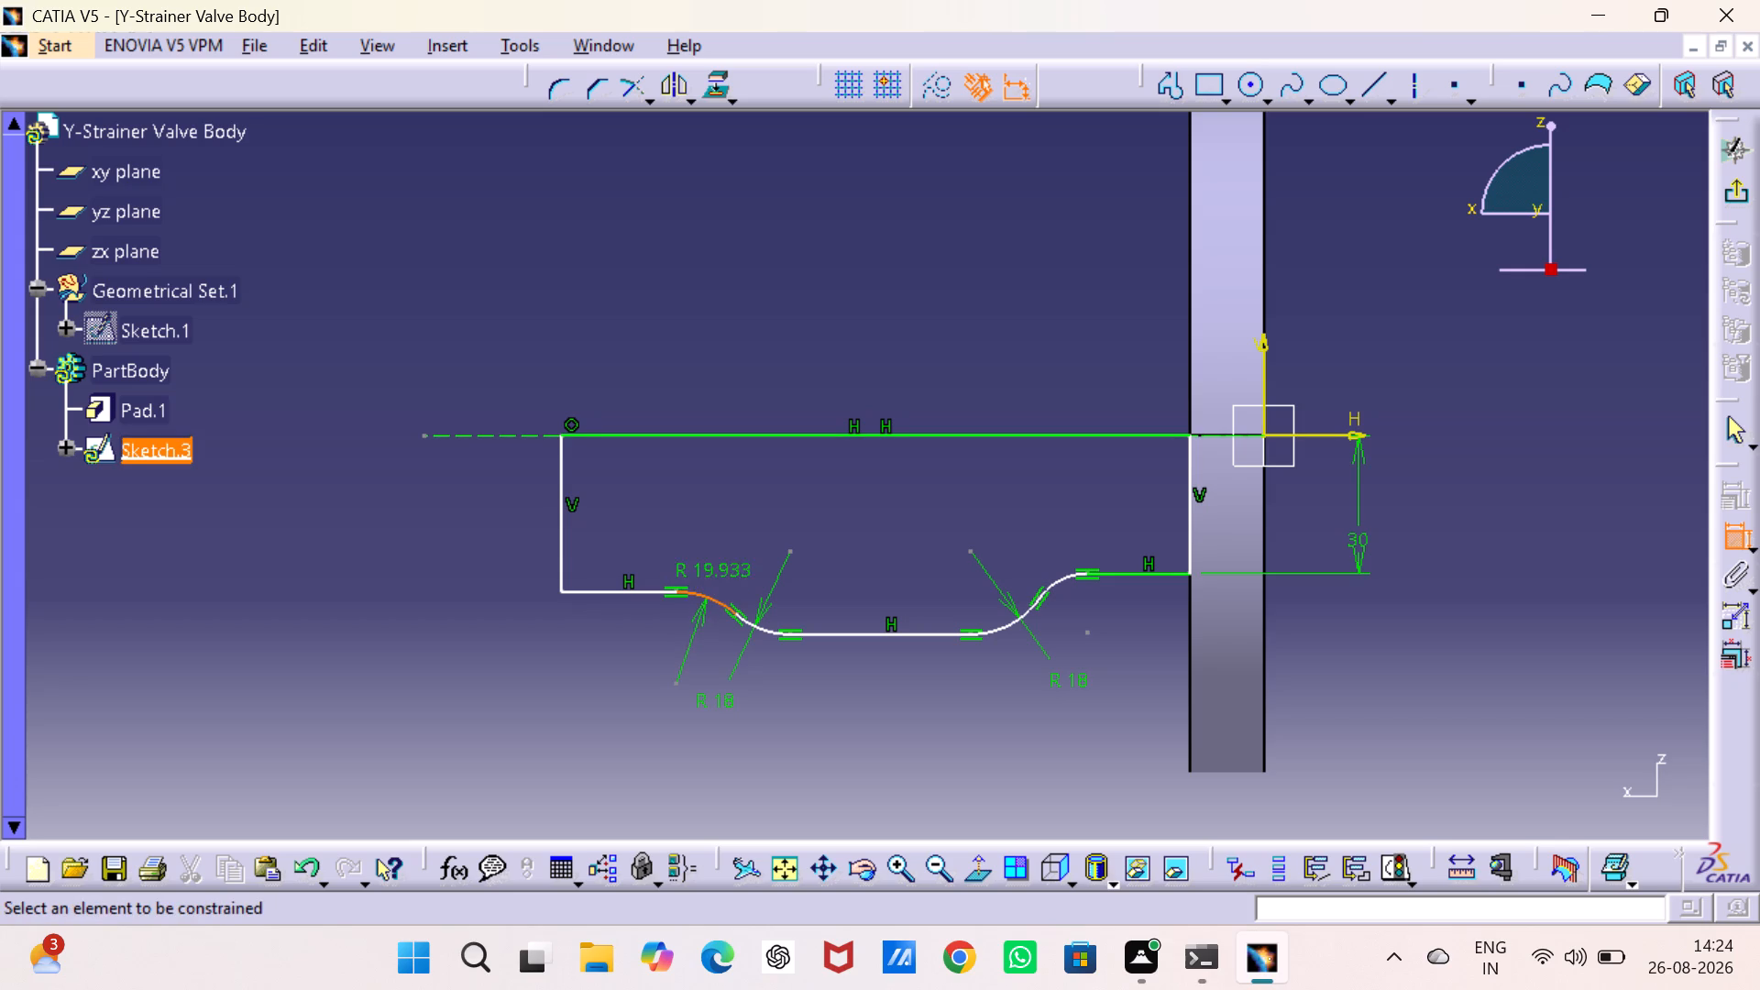
double_click(718, 567)
key(5)
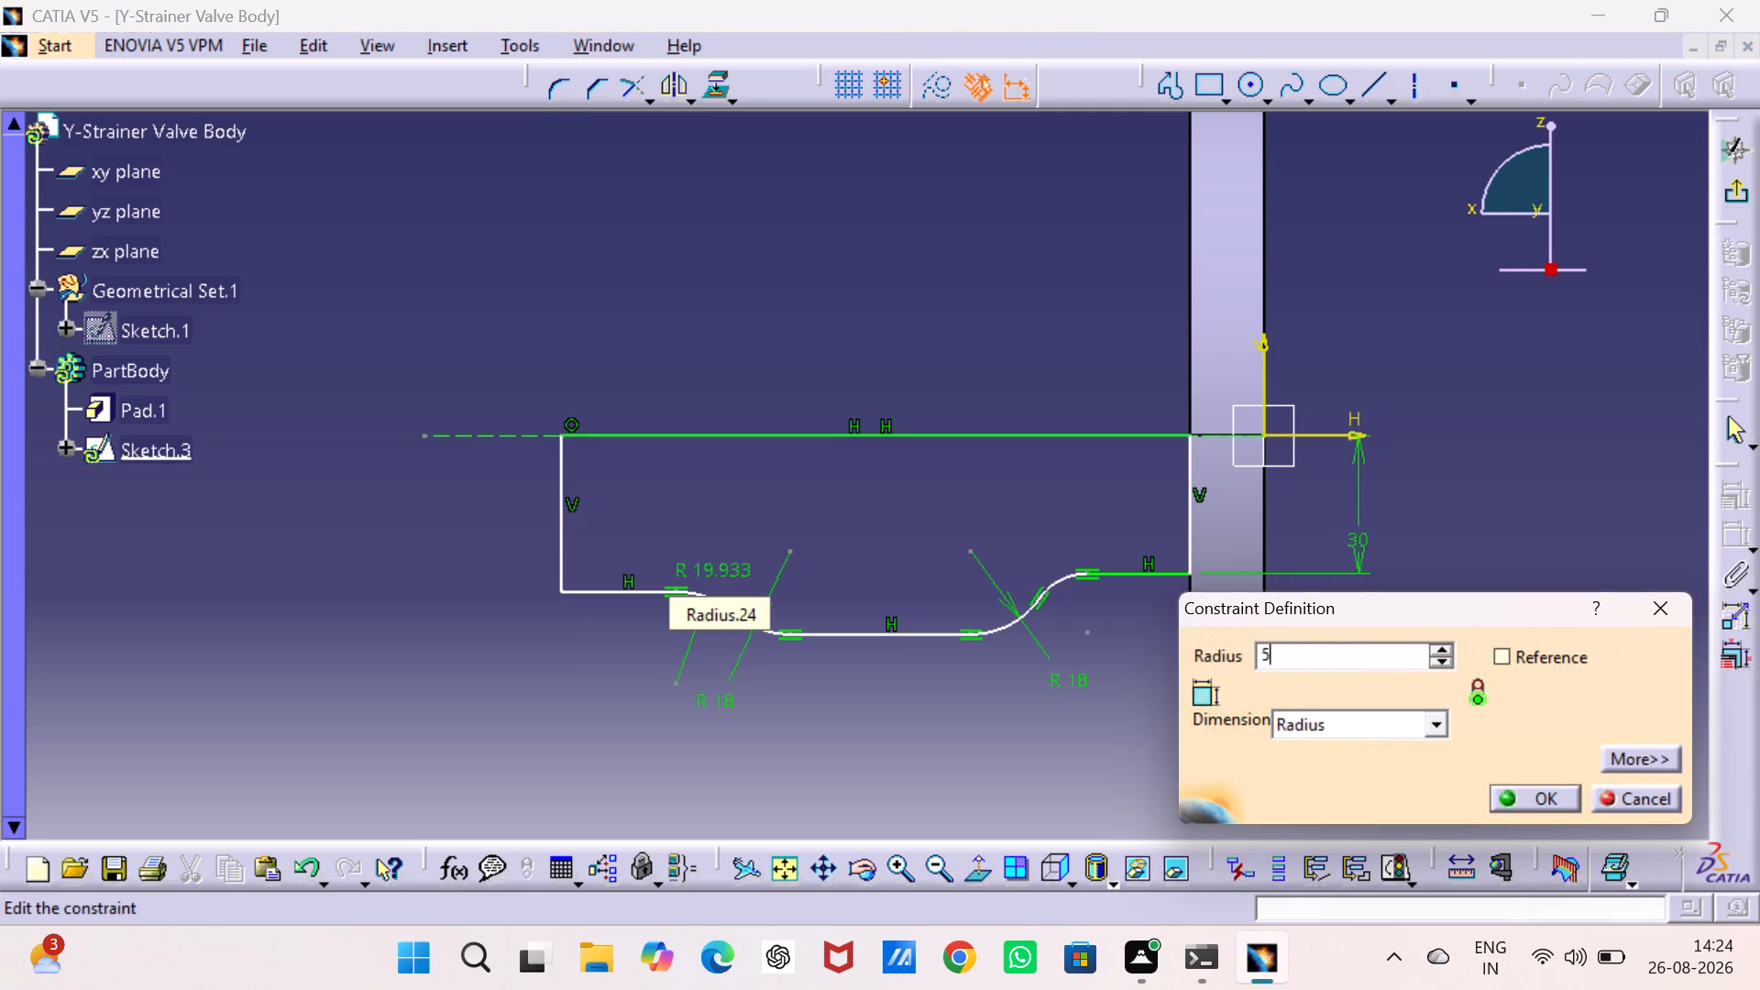
key(Return)
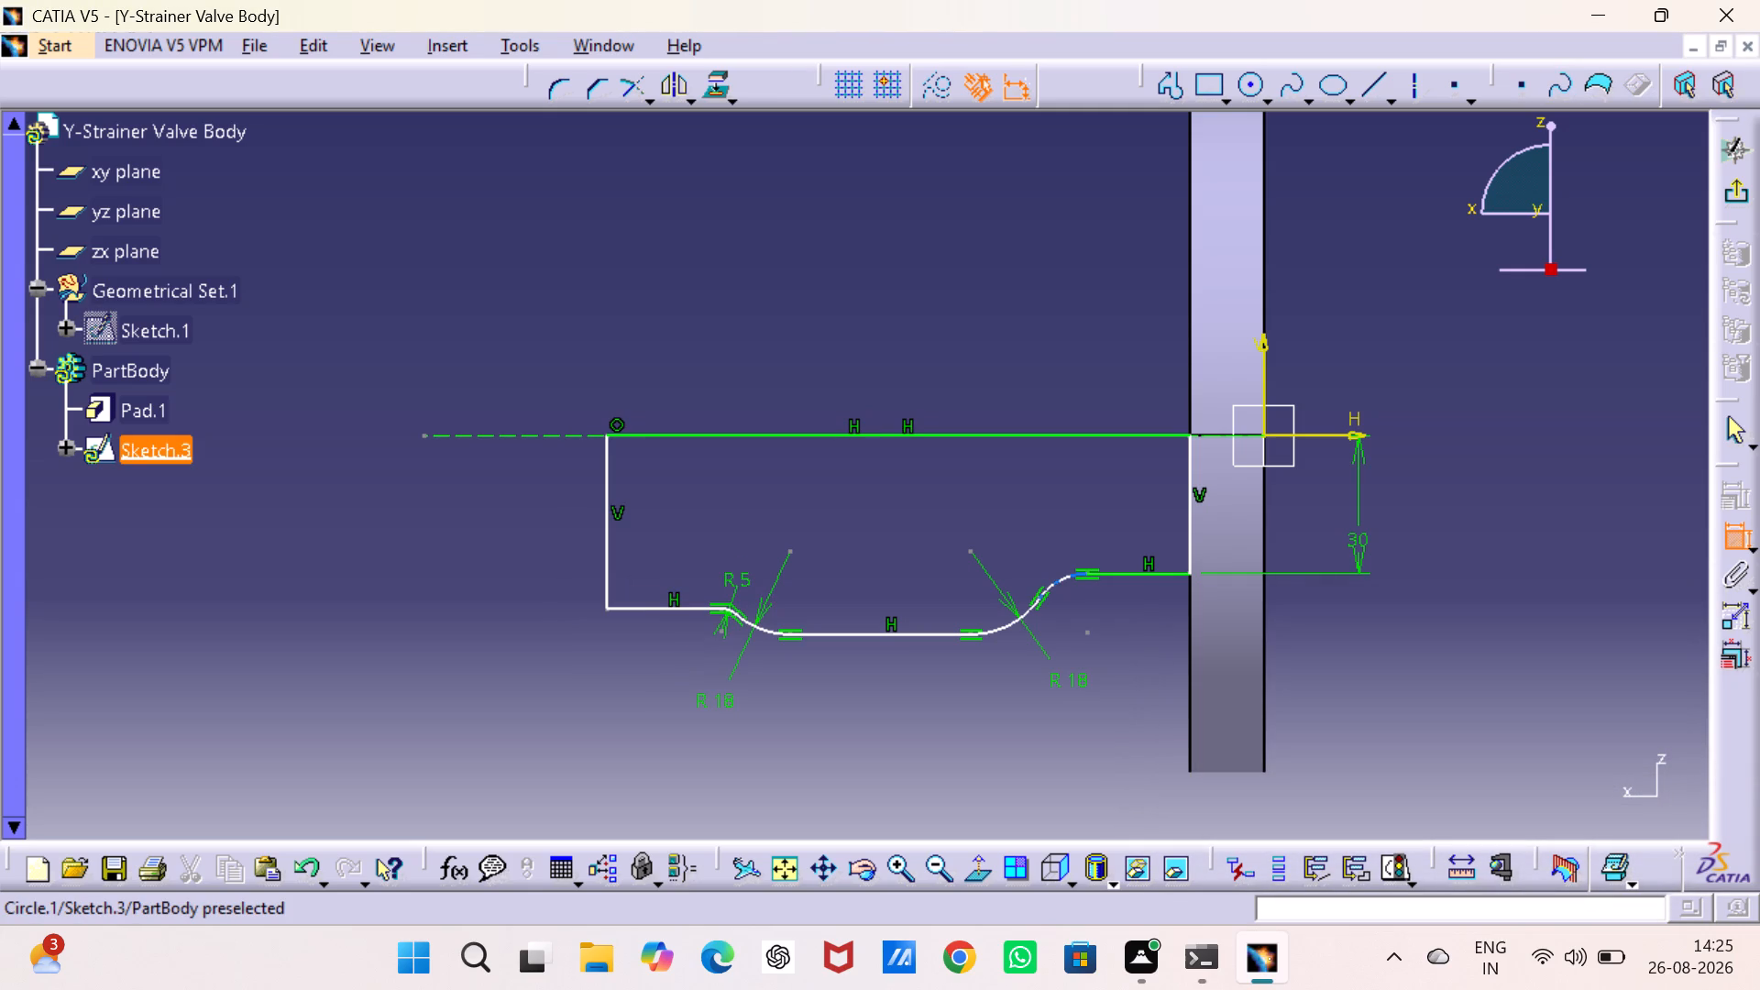
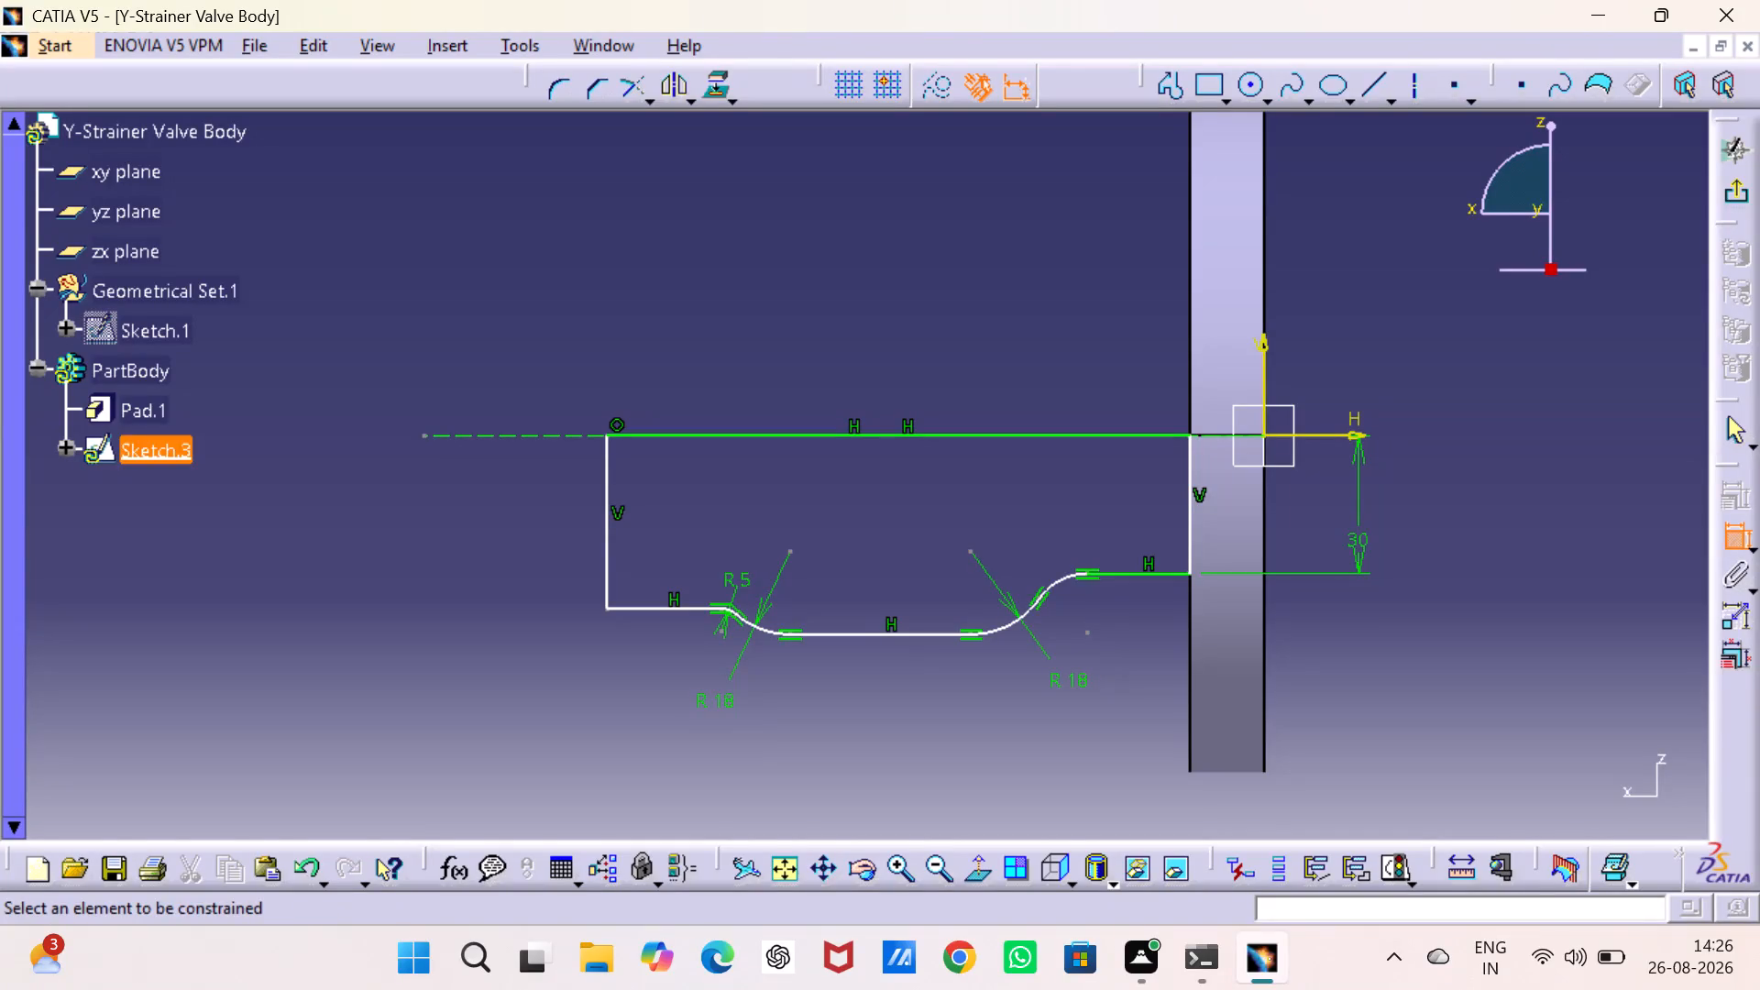
Dimension the arc joining the short horizontal line beside the disc with a radius of 5 mm.
click(1063, 577)
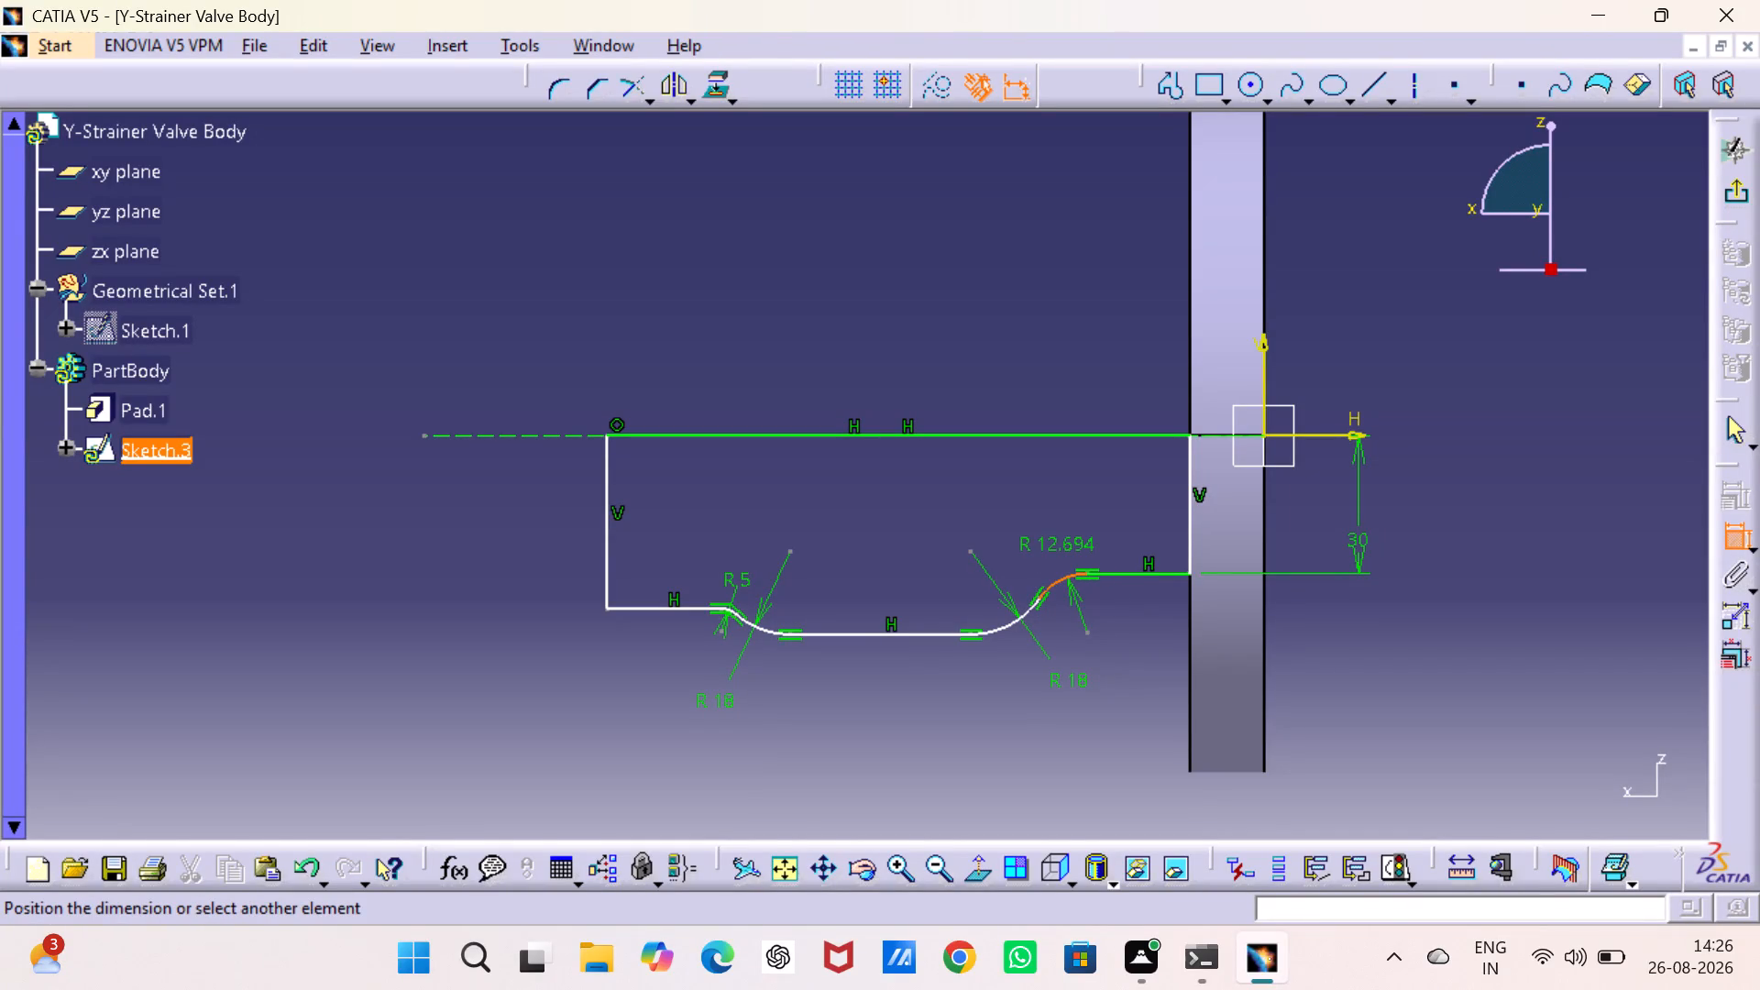
click(1050, 551)
double_click(1053, 545)
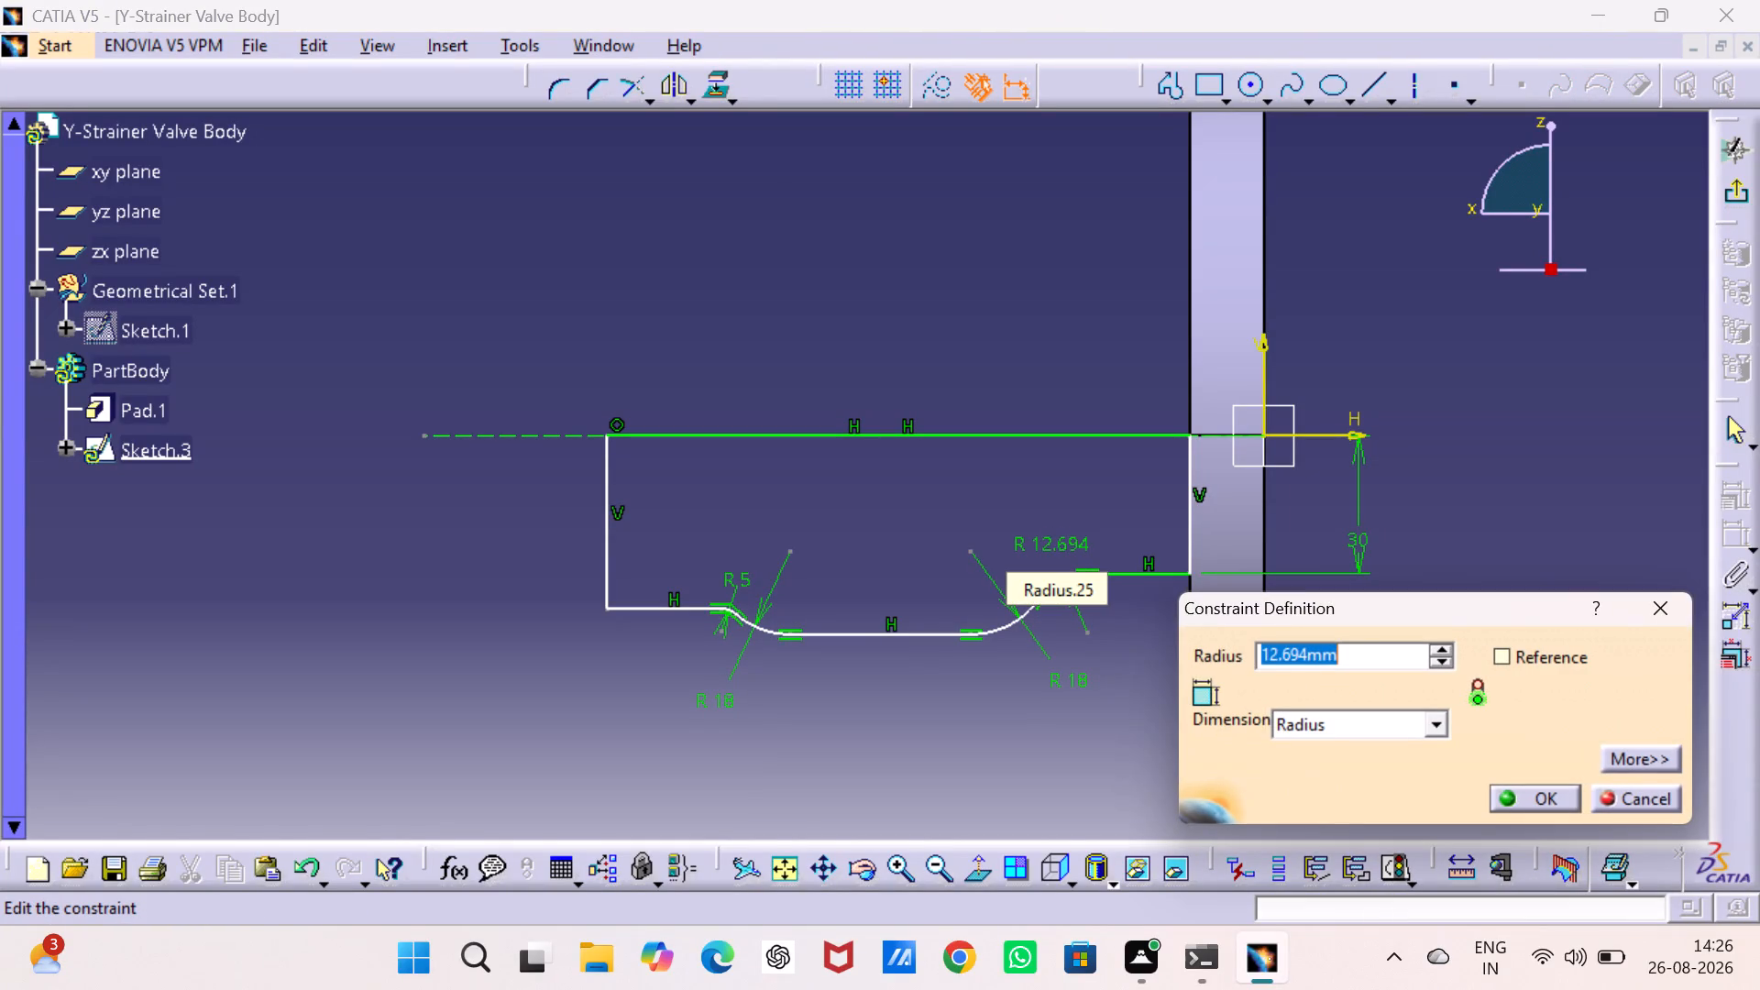
key(5)
key(Return)
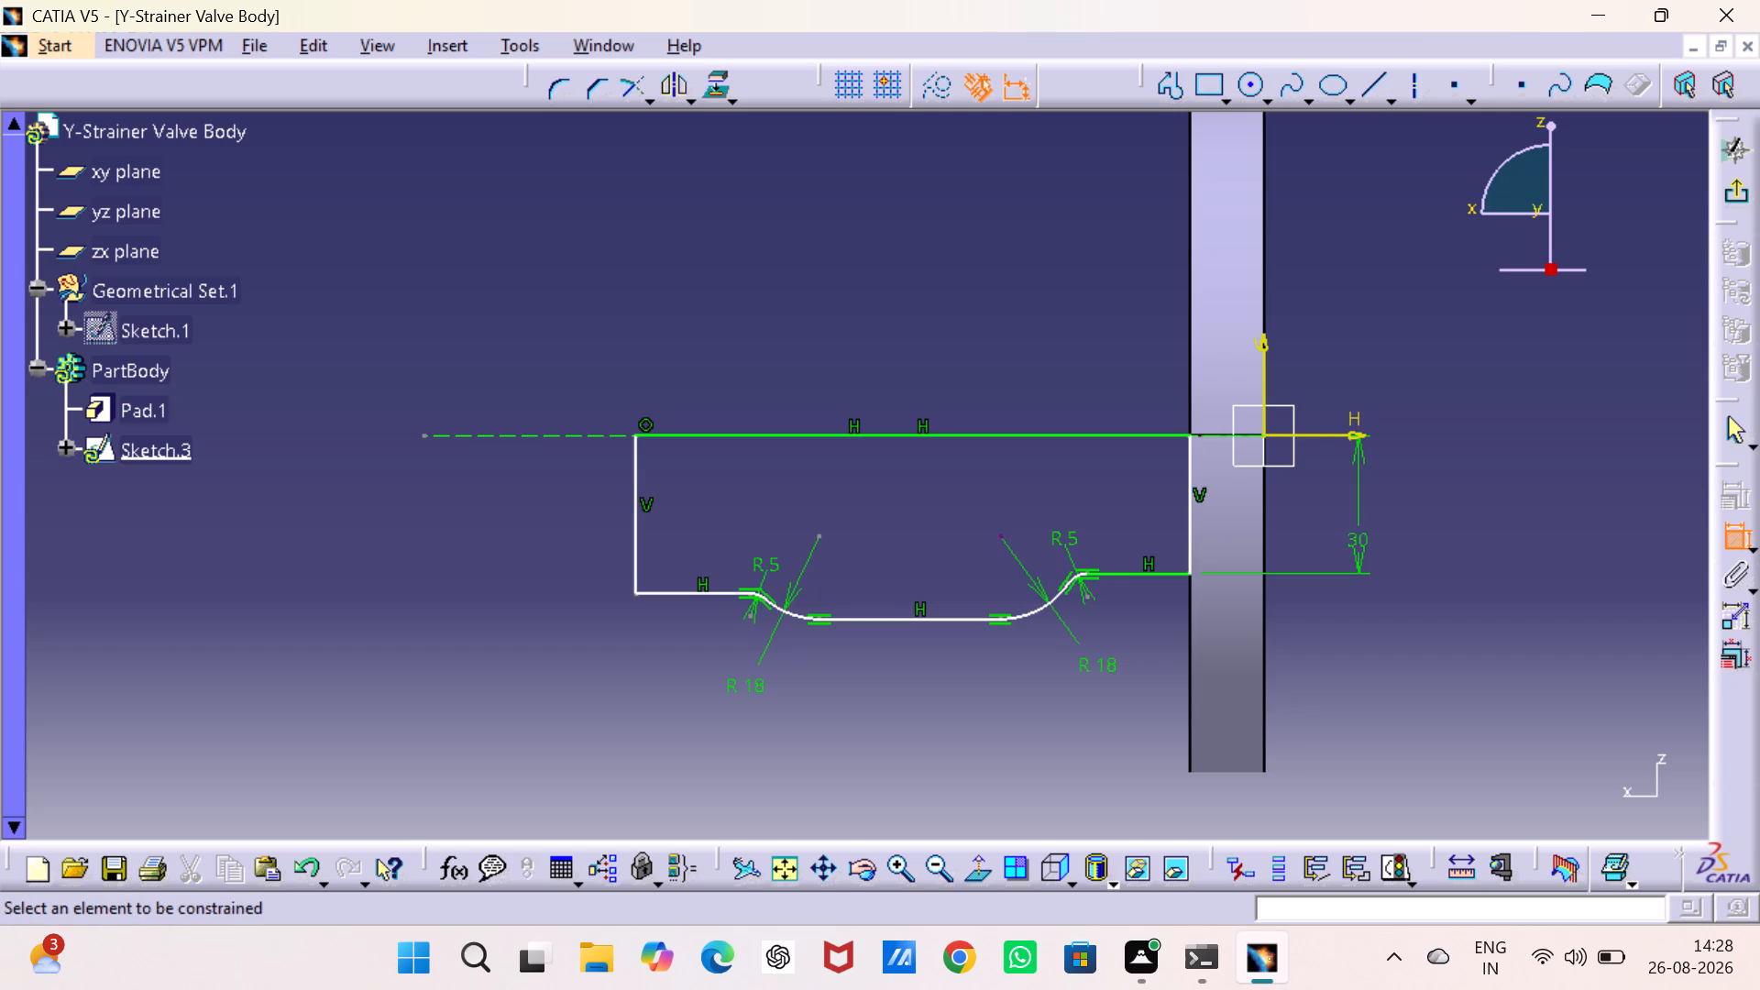
Dimension the vertical end line farthest from the disc with a length of 30 mm.
scroll(837, 543, up, 2)
scroll(837, 540, down, 2)
click(635, 527)
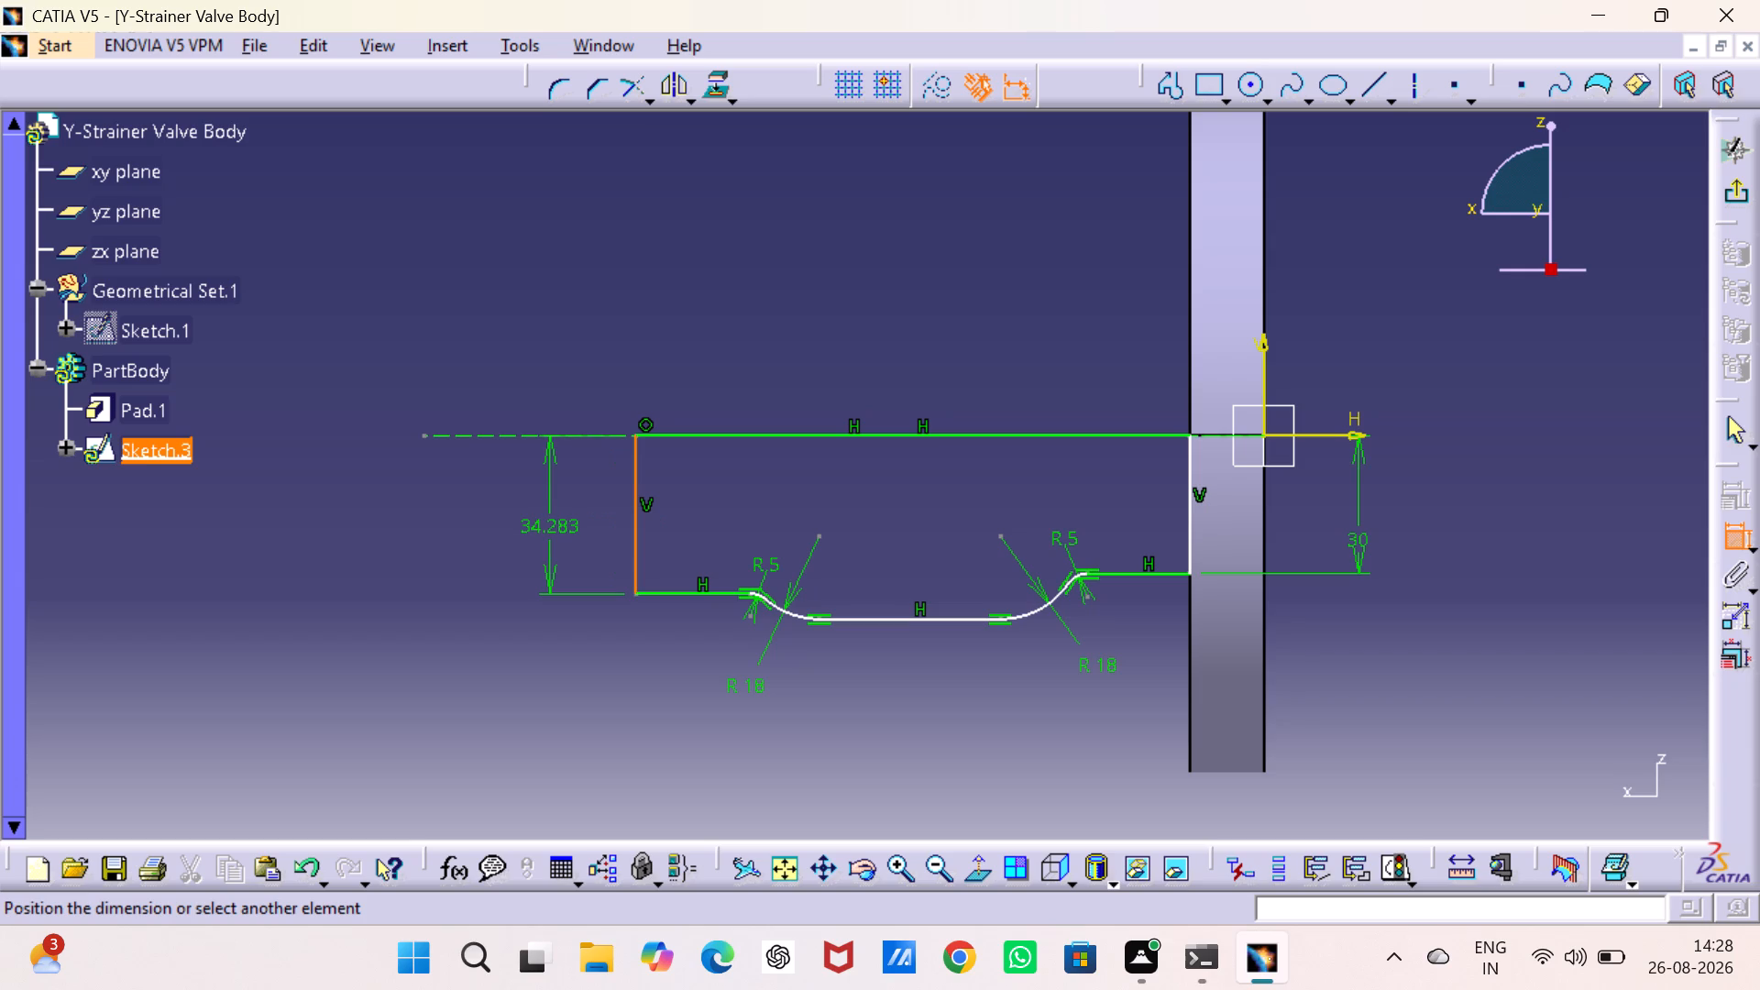
click(552, 522)
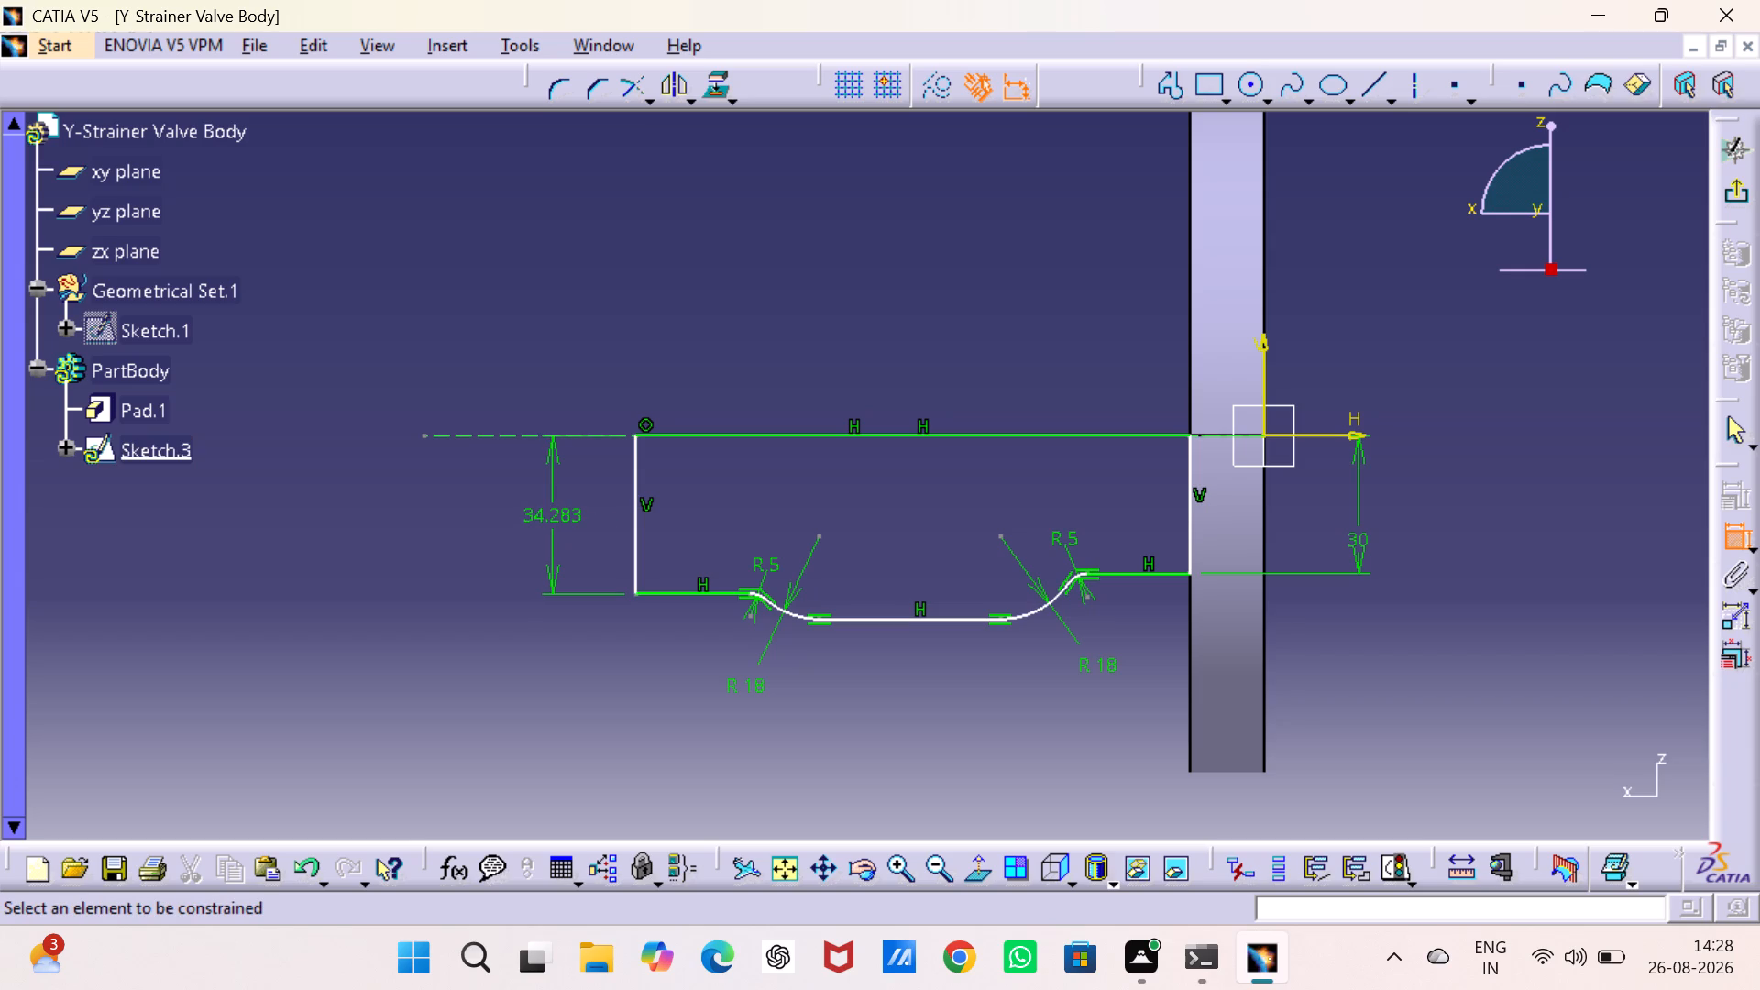
double_click(552, 522)
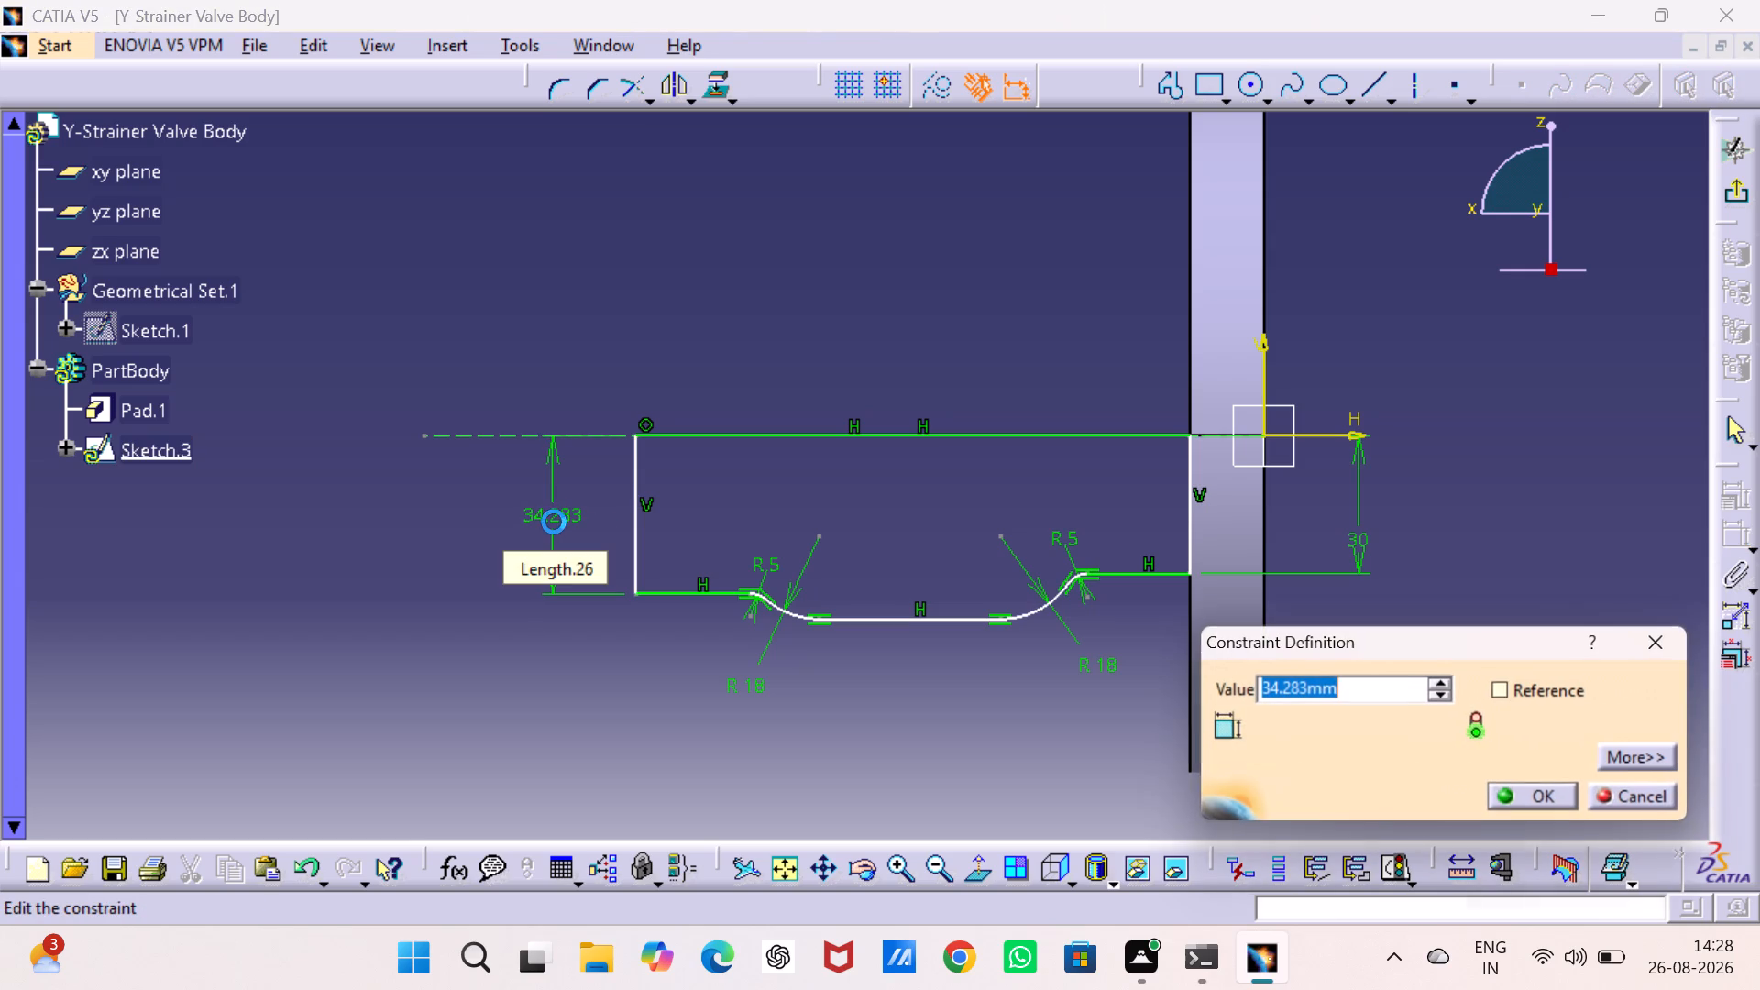
text(30)
key(Return)
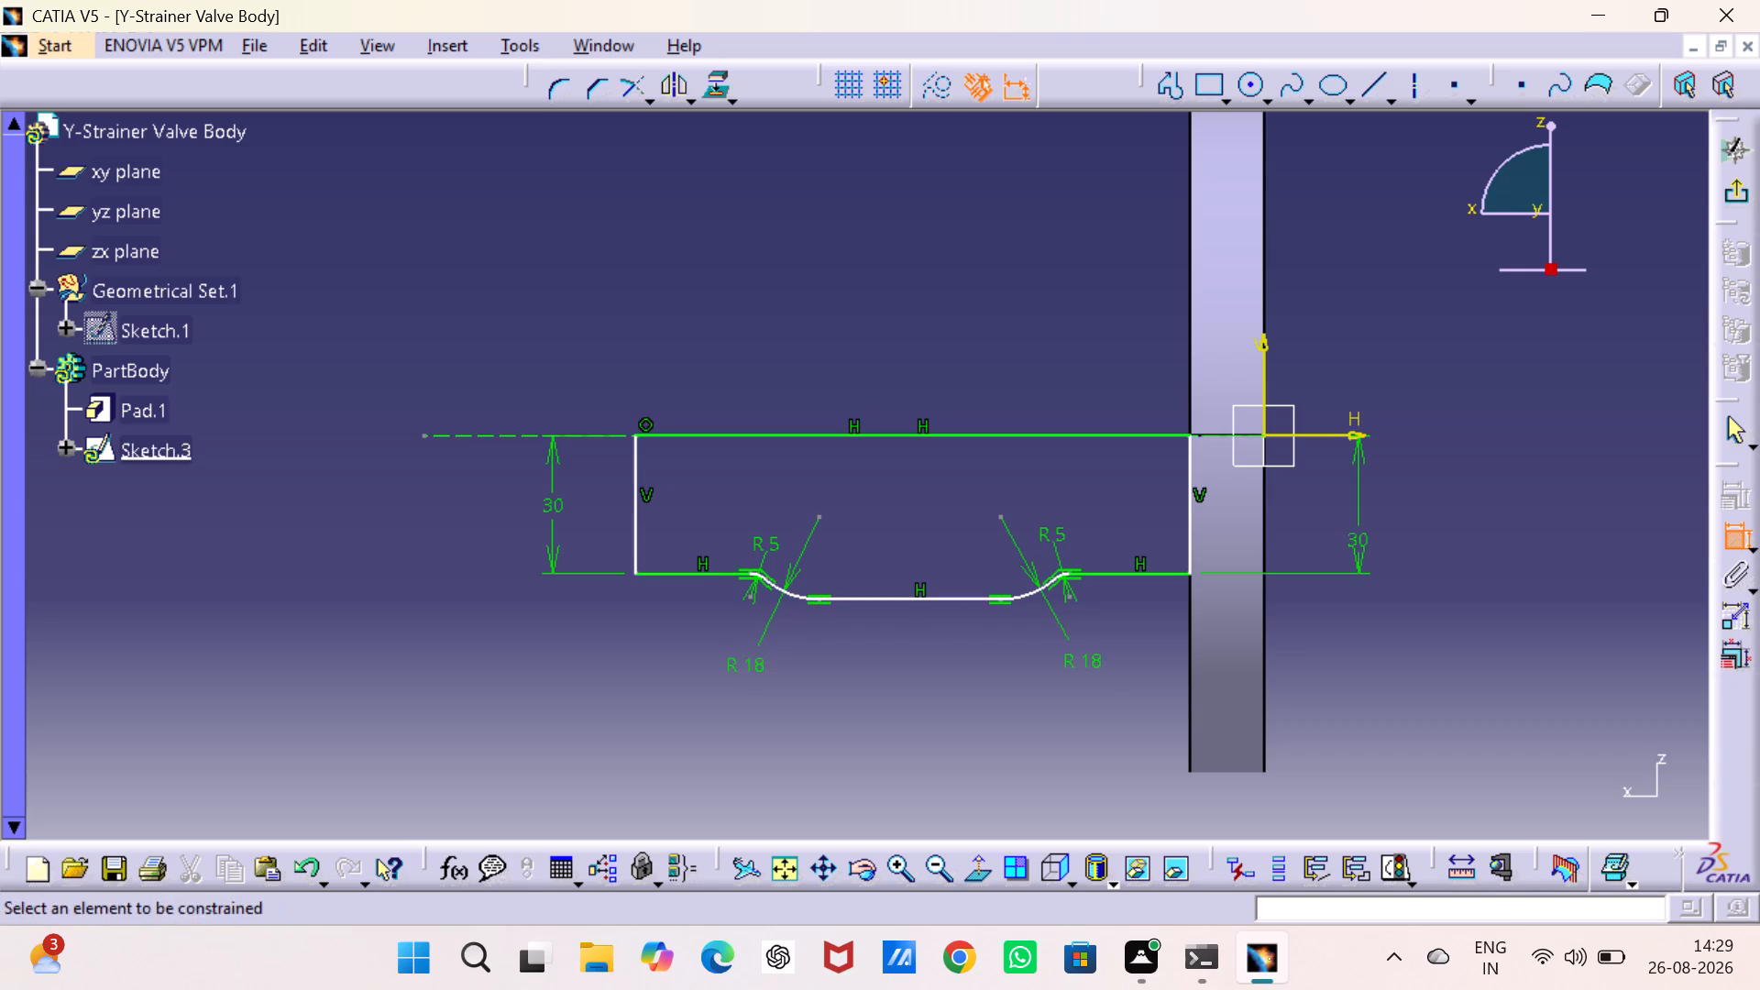
Dimension the horizontal distance from the far R5 arc's junction with its R18 arc to the R5 arc near the disc as 70 mm.
triple_click(892, 863)
triple_click(892, 863)
triple_click(892, 863)
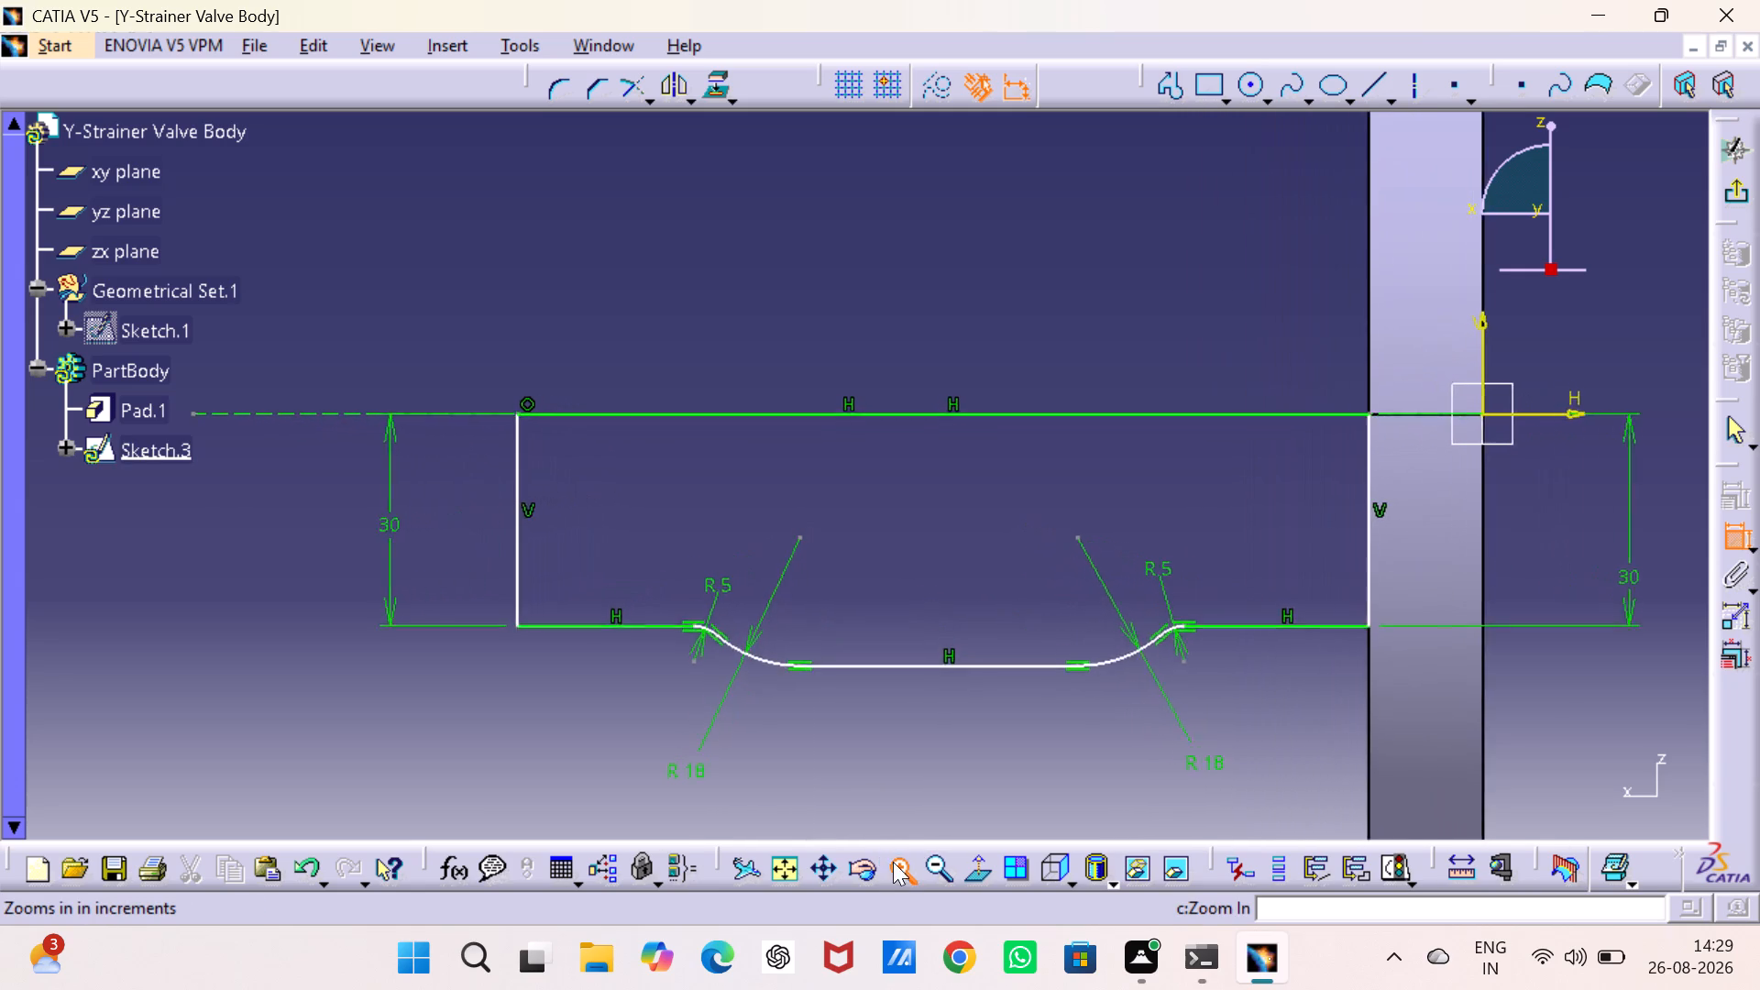
click(893, 862)
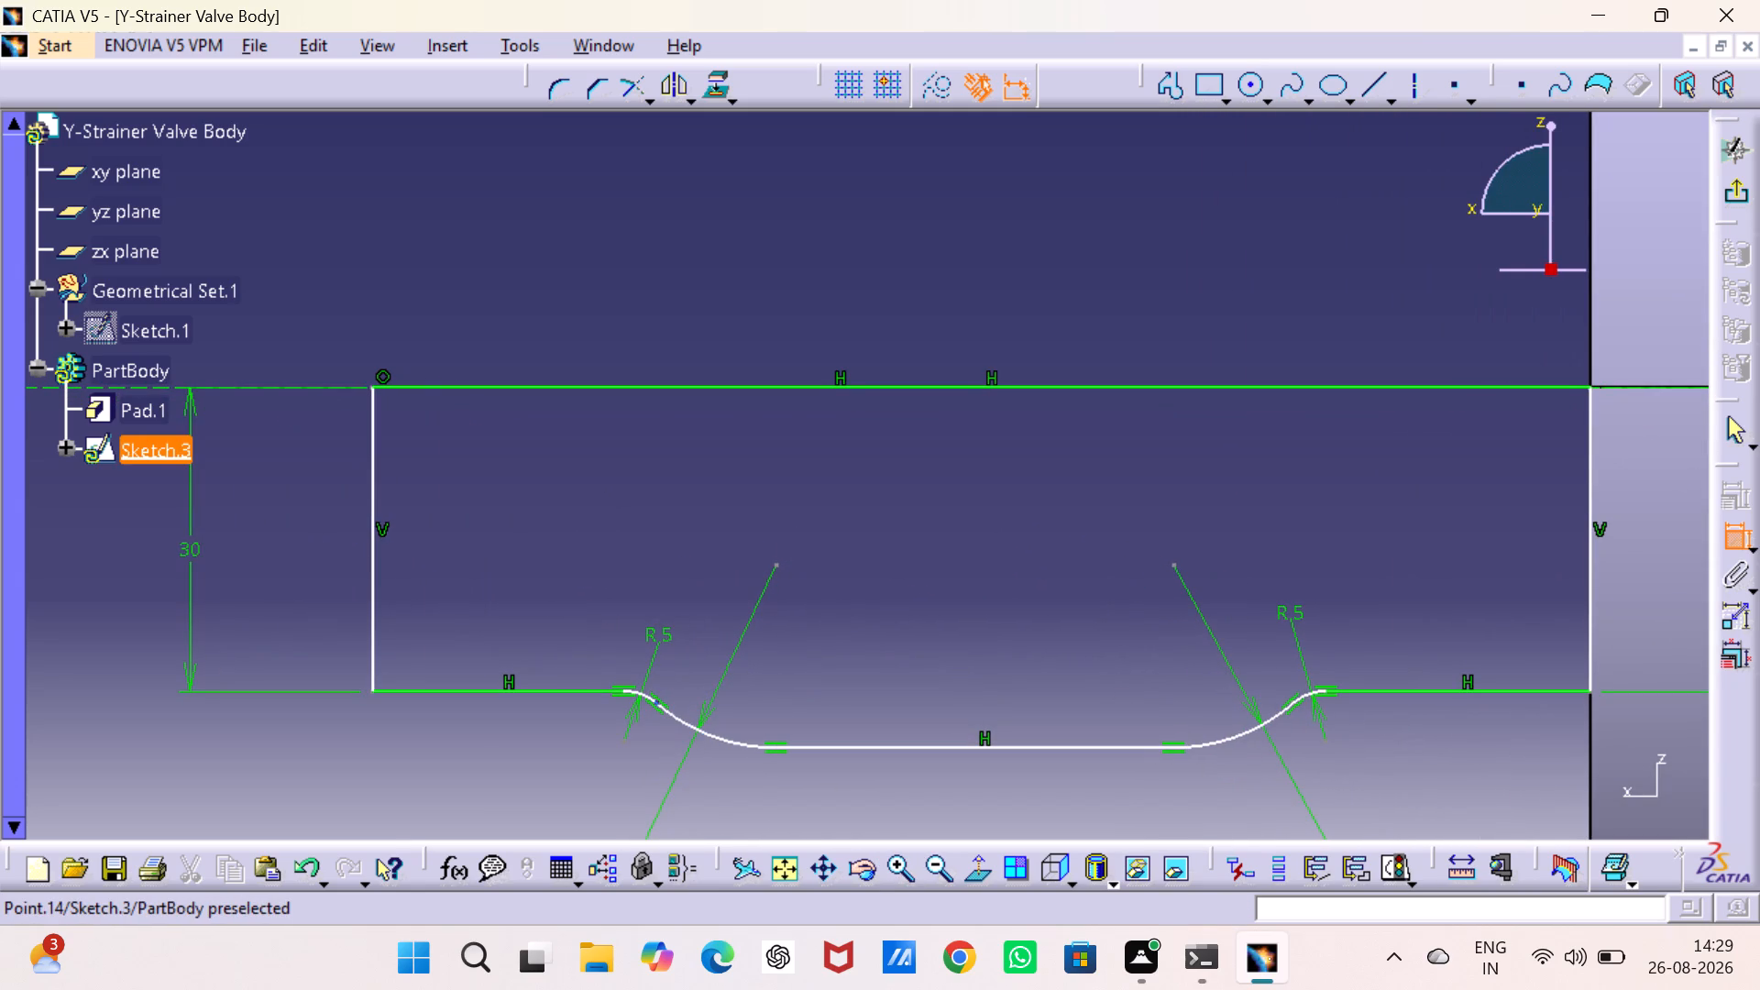
click(659, 703)
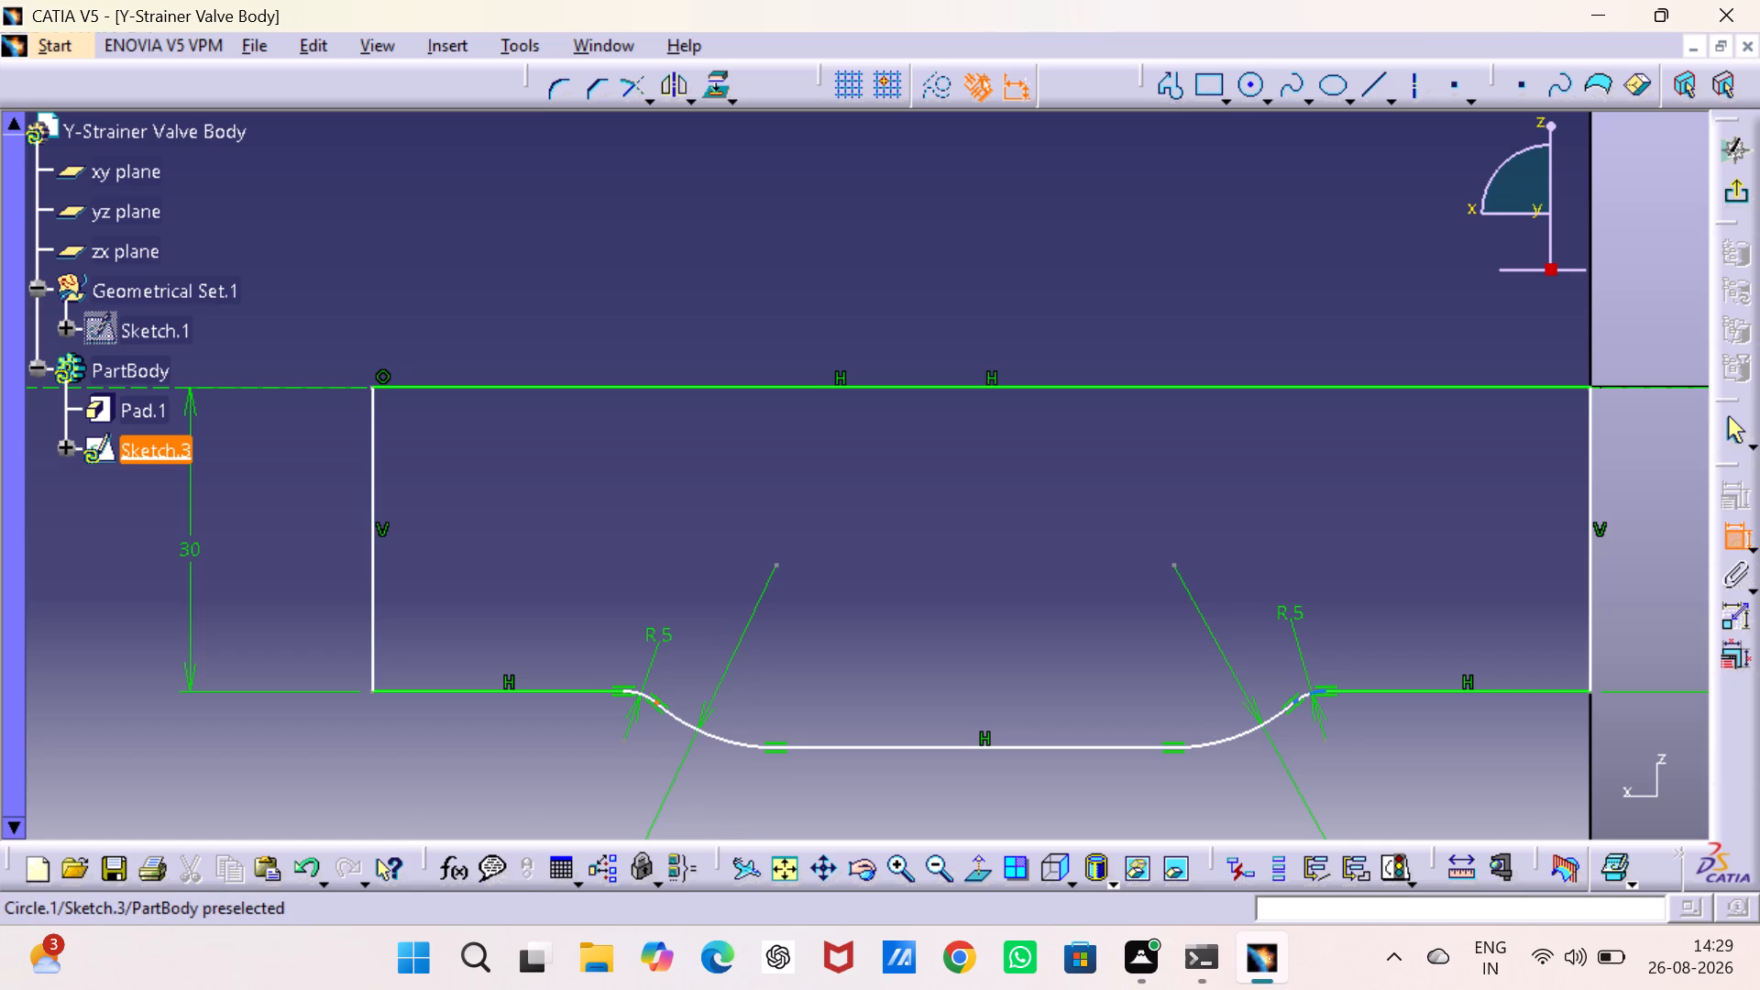
click(1296, 698)
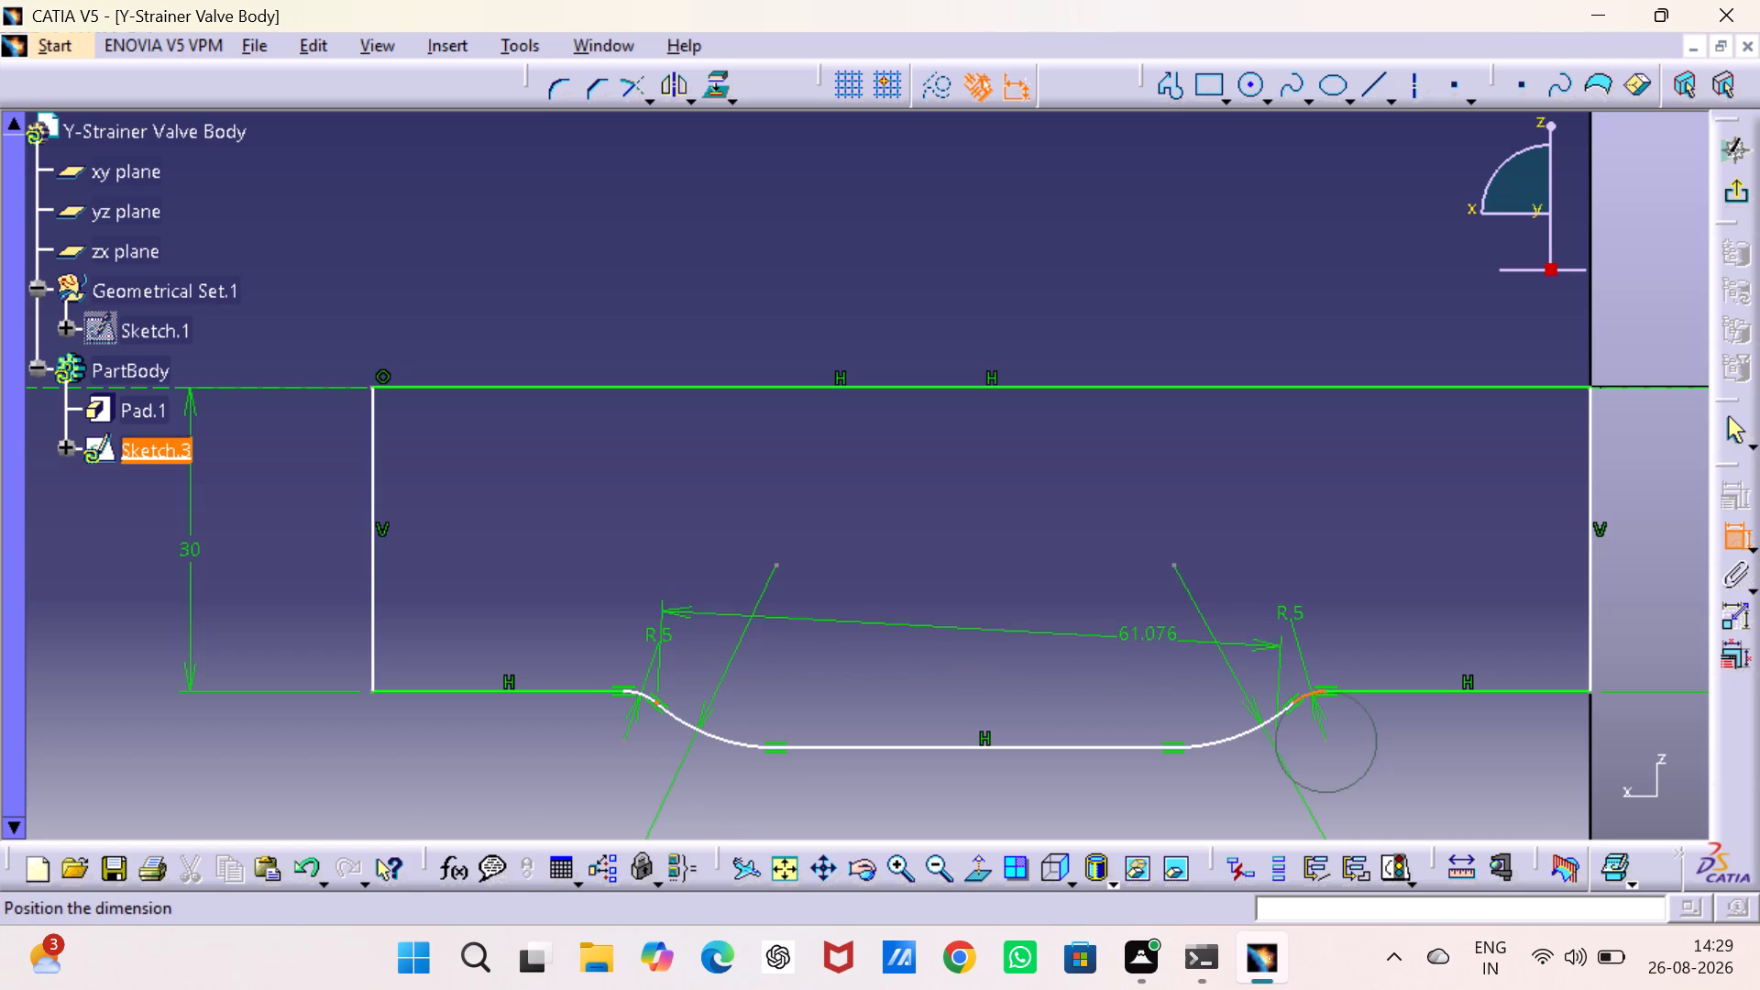
right_click(1088, 548)
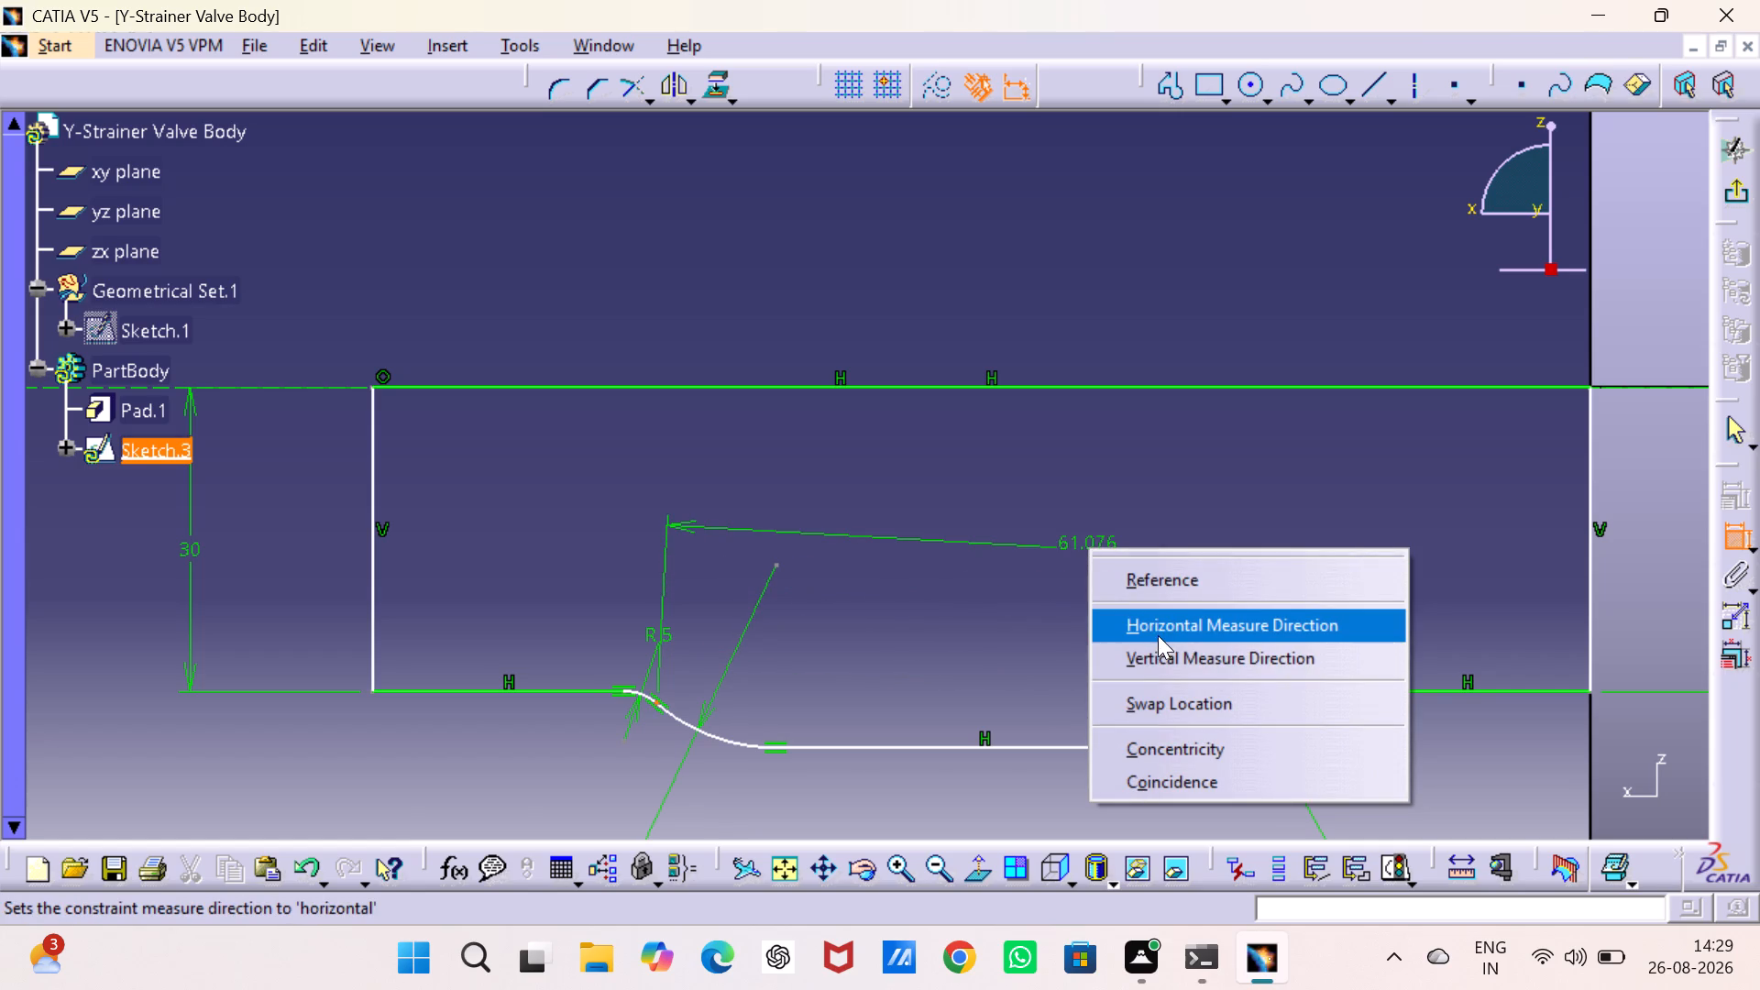
click(1167, 627)
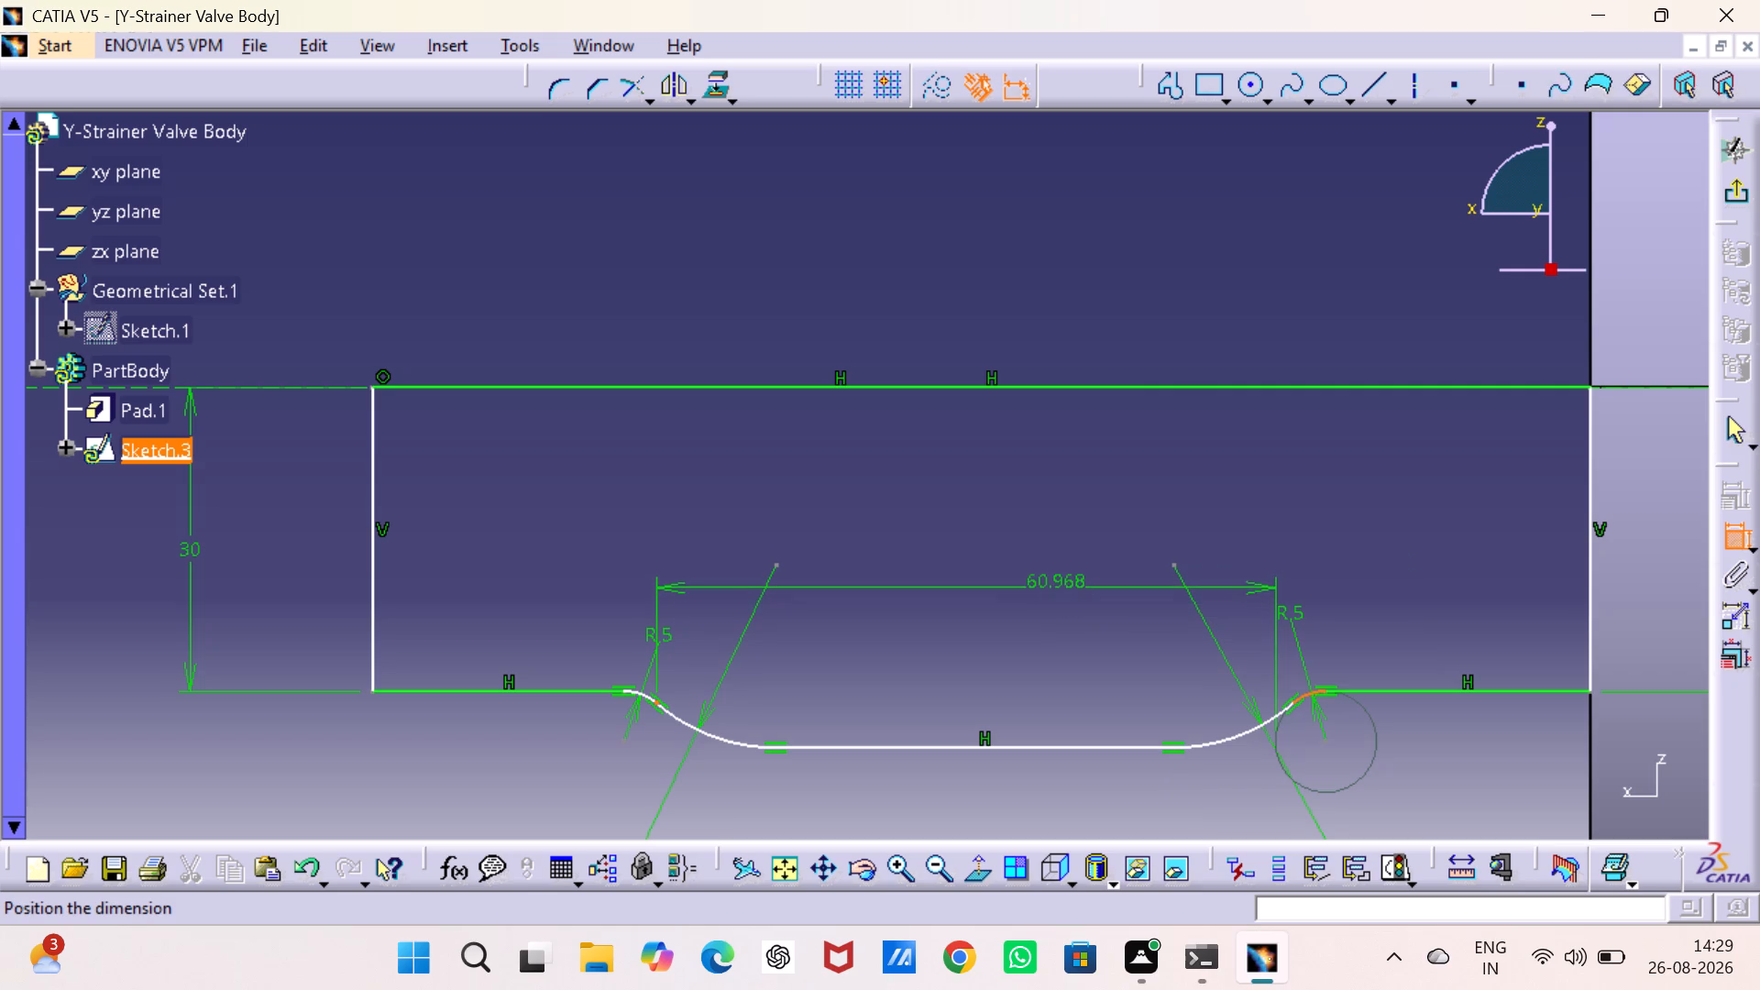
click(1054, 541)
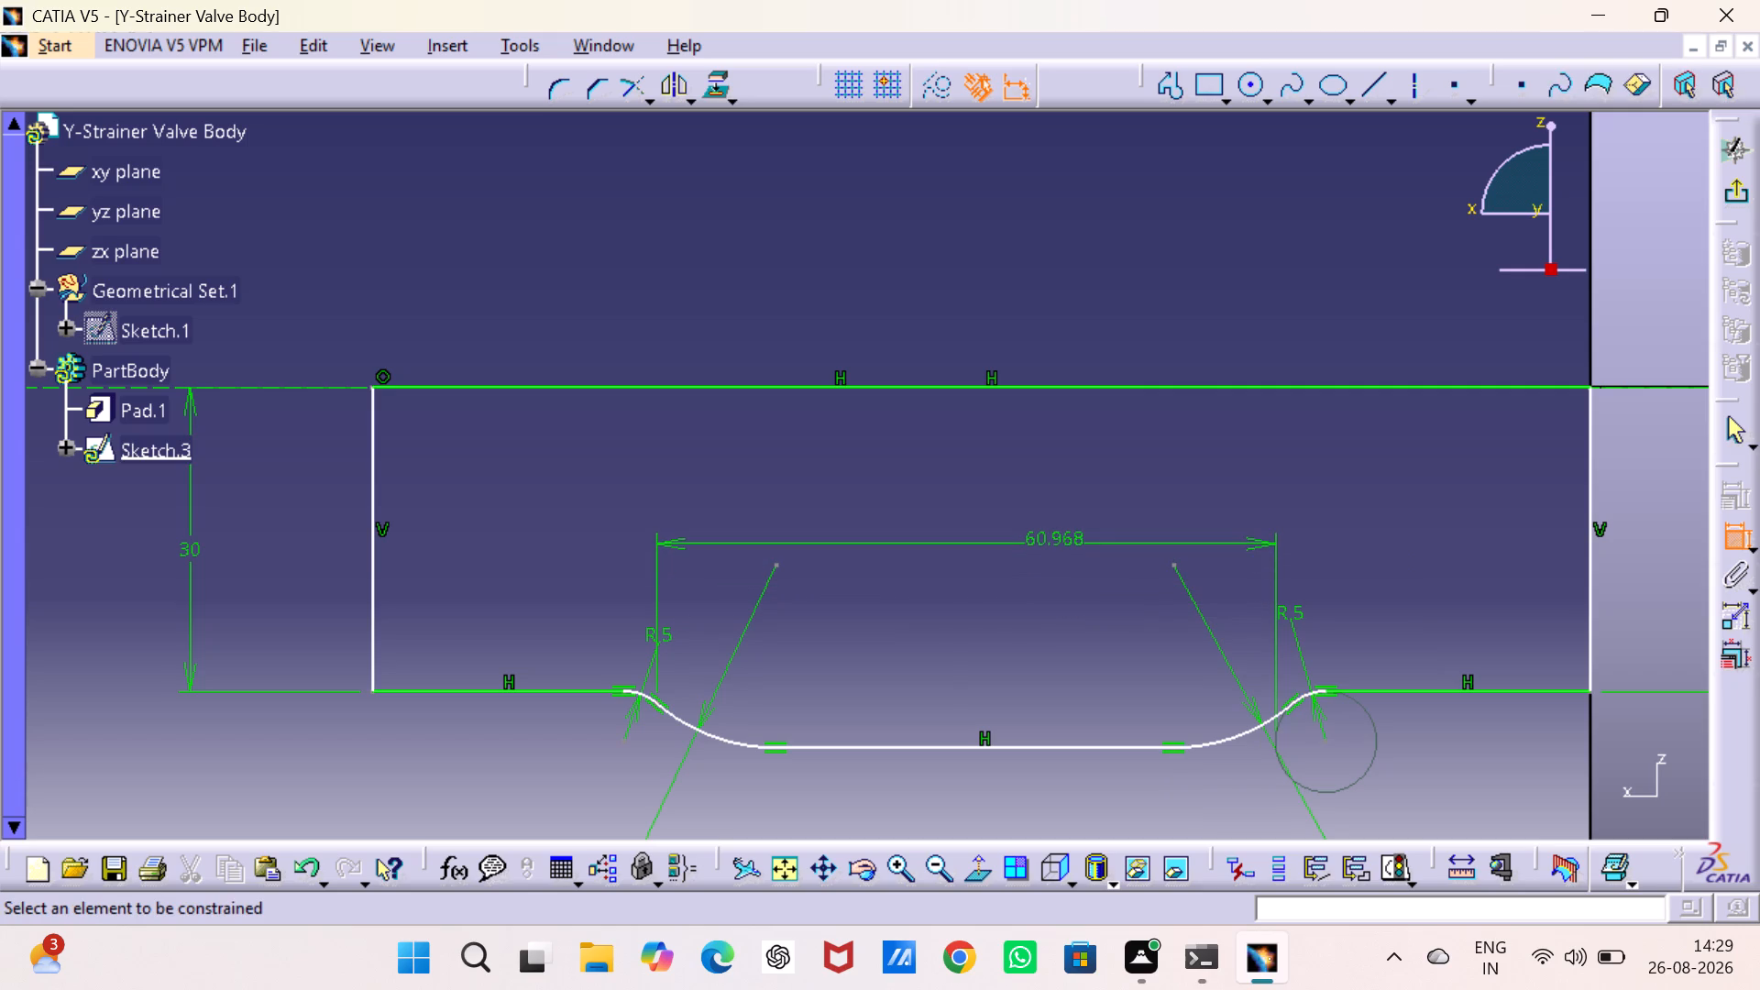
double_click(1054, 541)
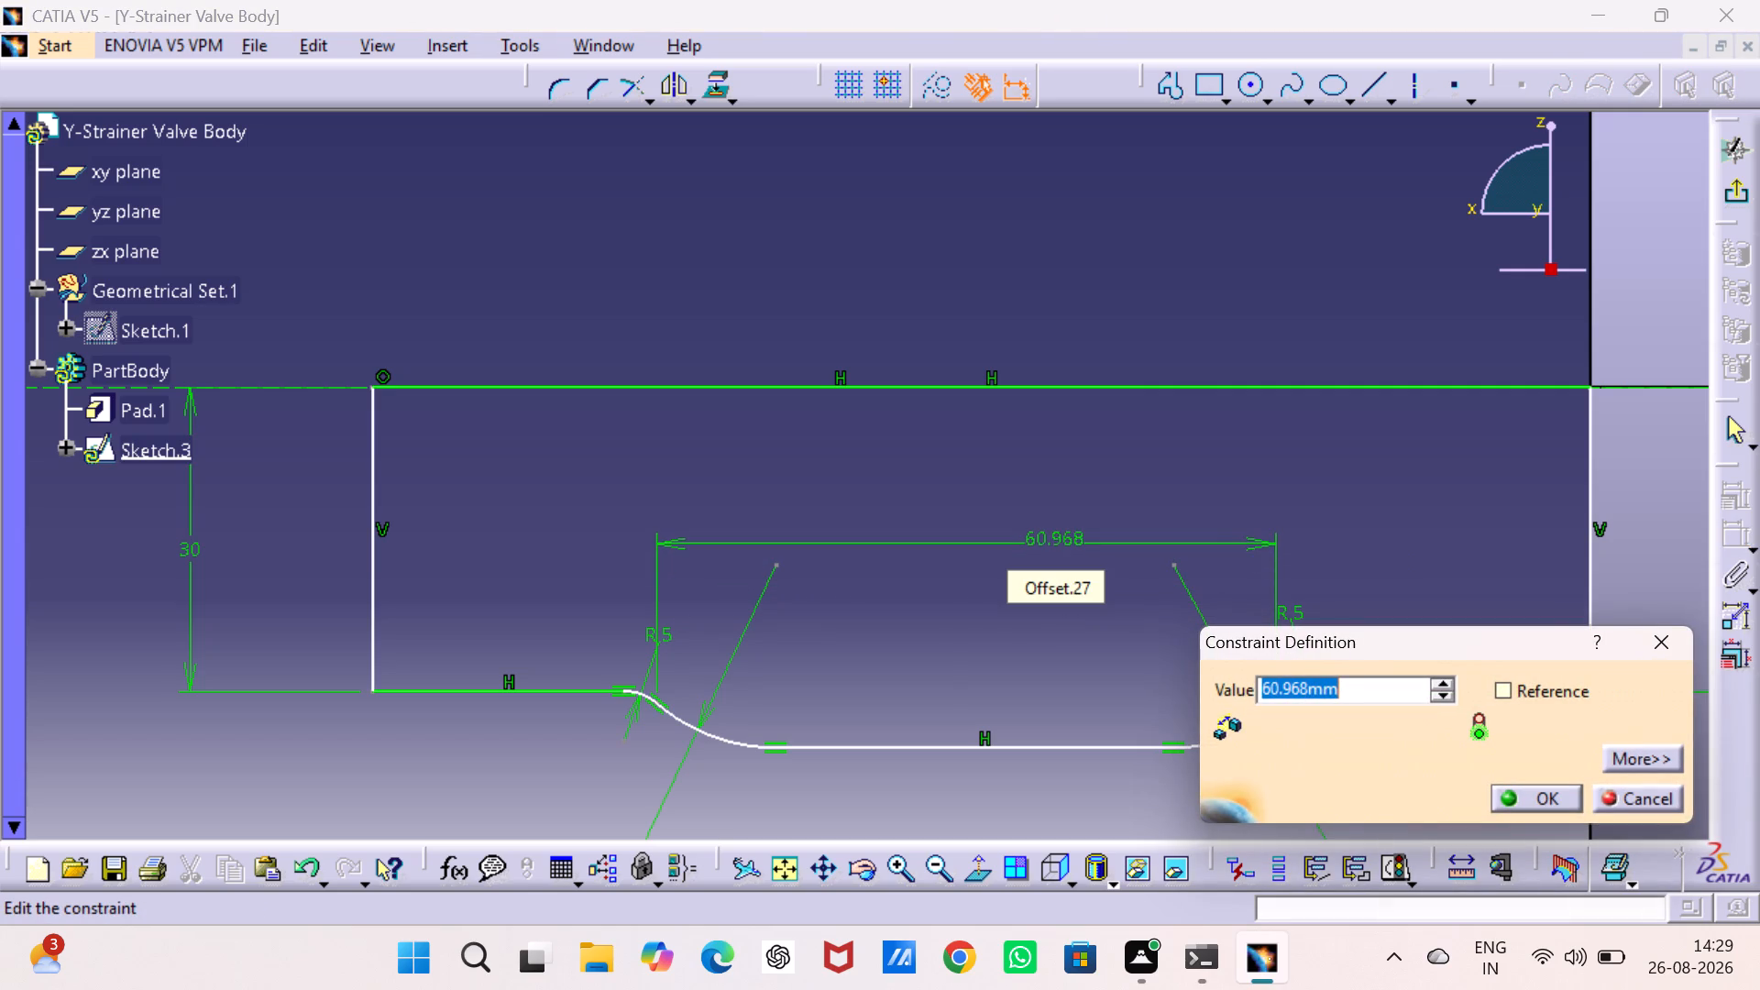
text(70)
key(Return)
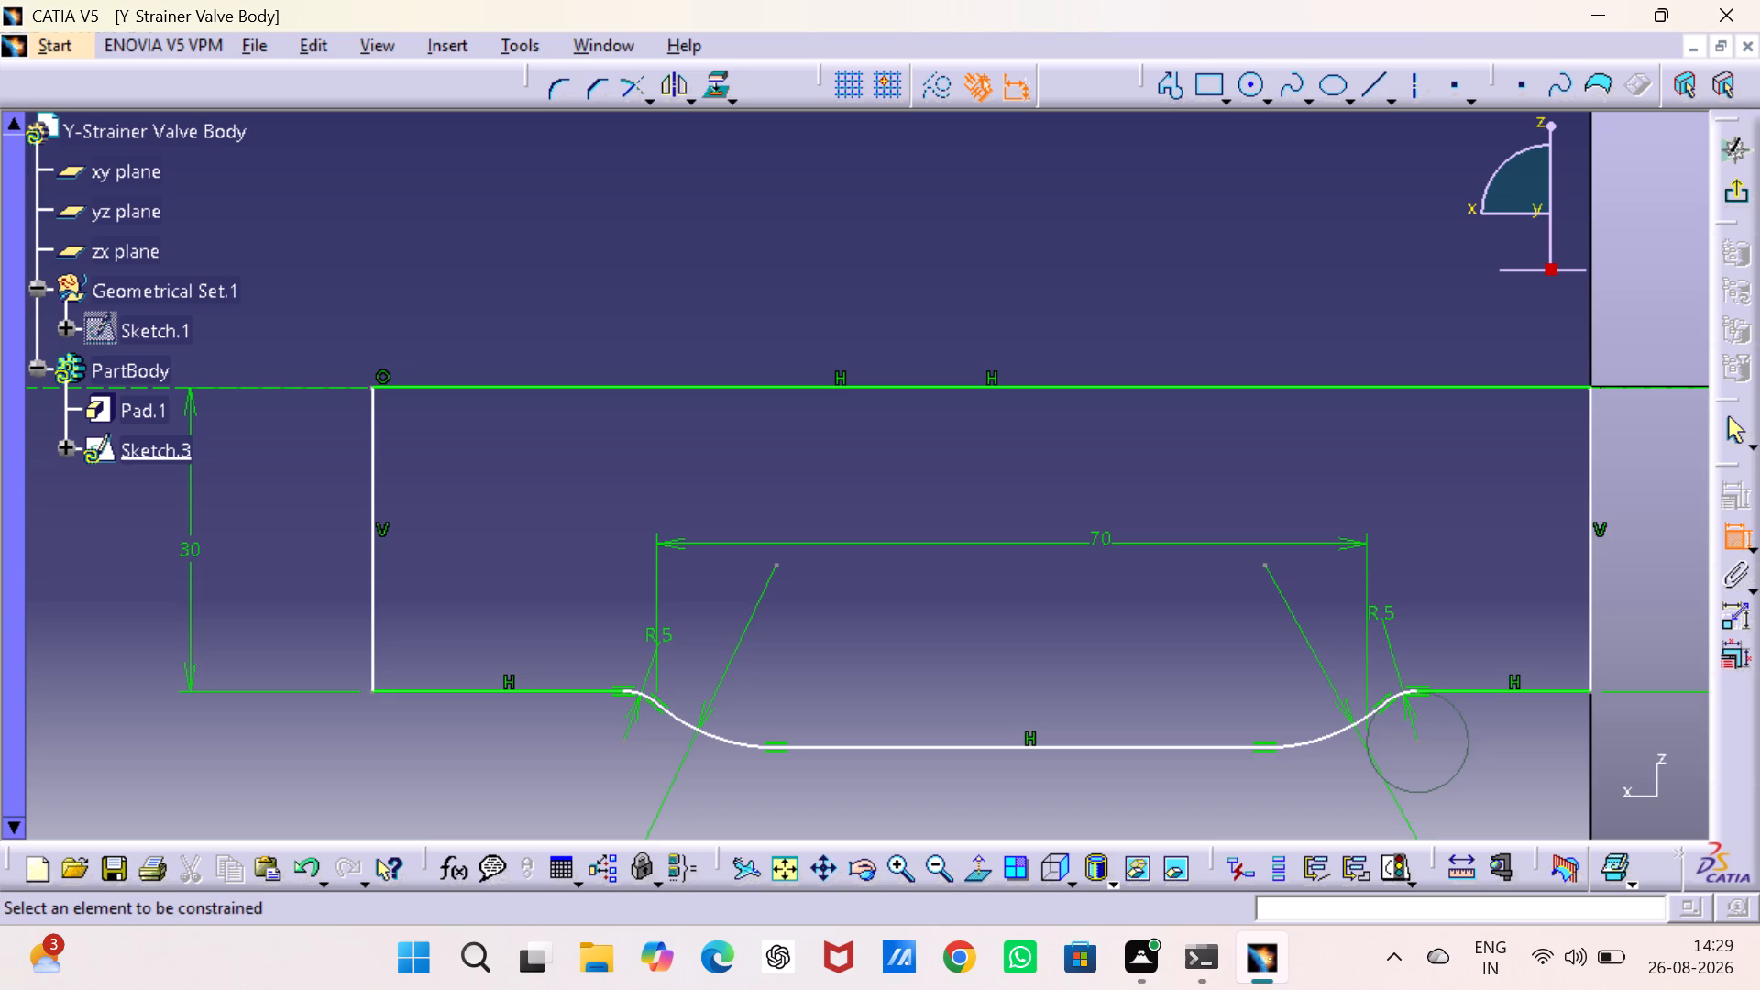
Set the horizontal distance between the two R5 arc transitions to 72 mm.
scroll(1237, 626, up, 2)
scroll(1229, 619, down, 3)
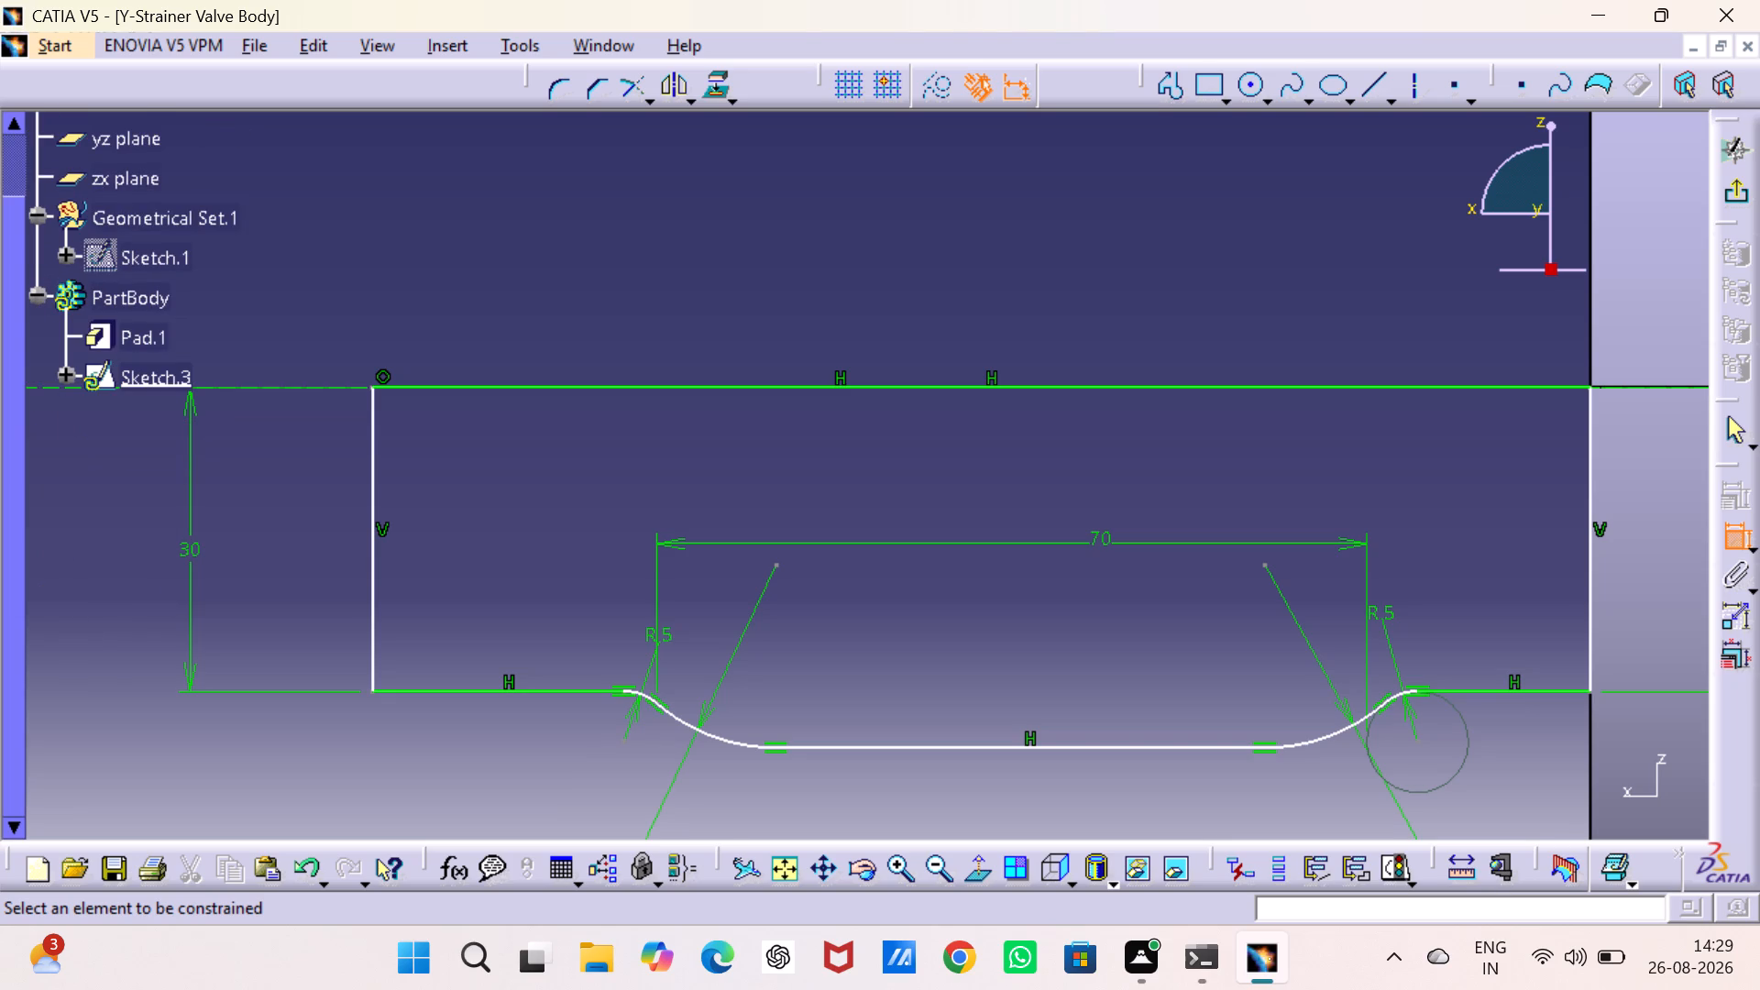
double_click(943, 863)
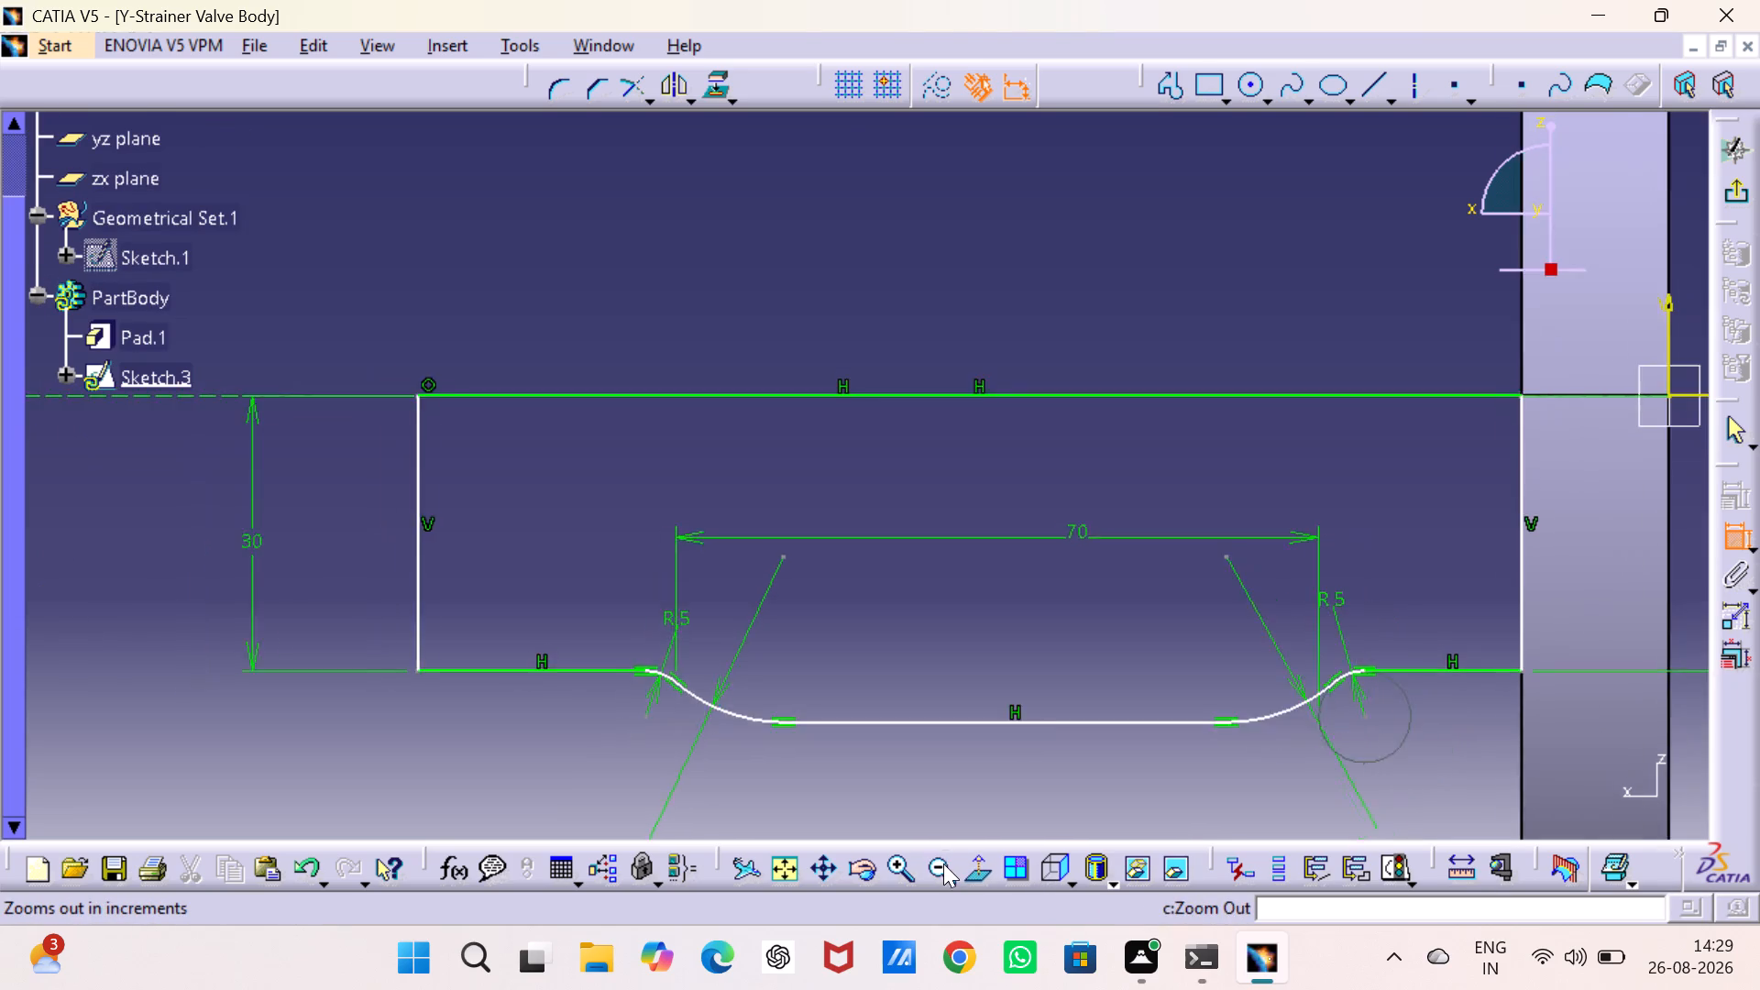
click(943, 863)
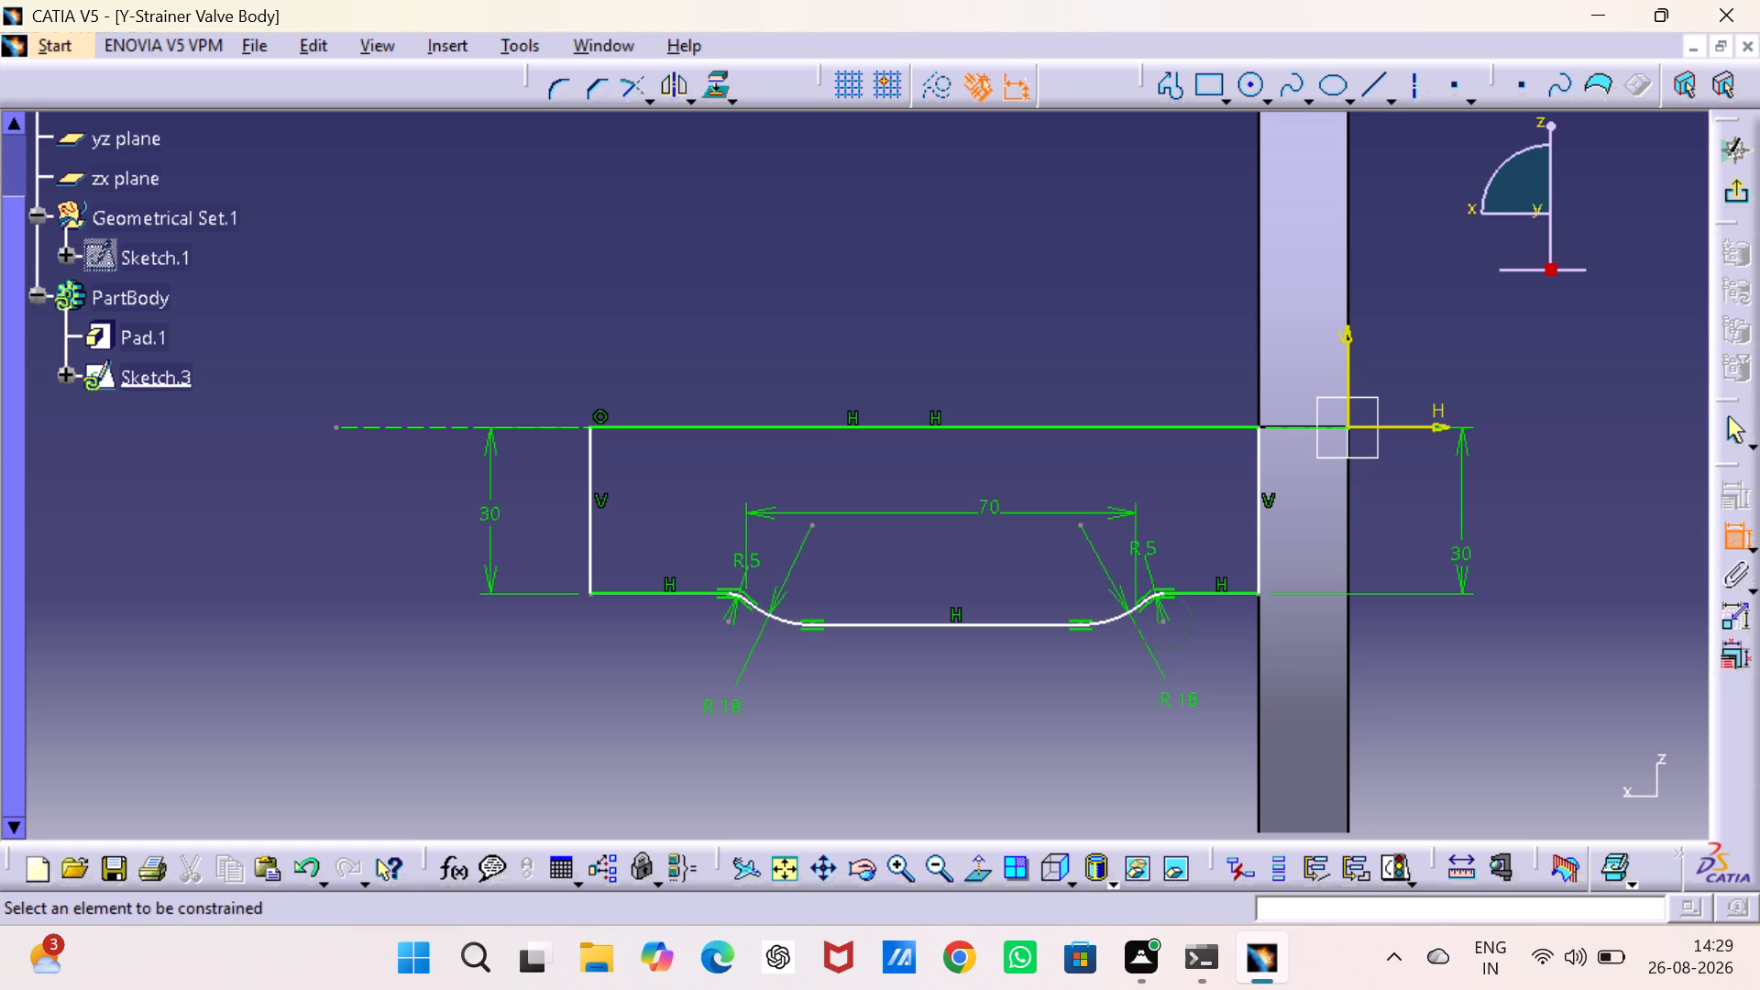
double_click(979, 511)
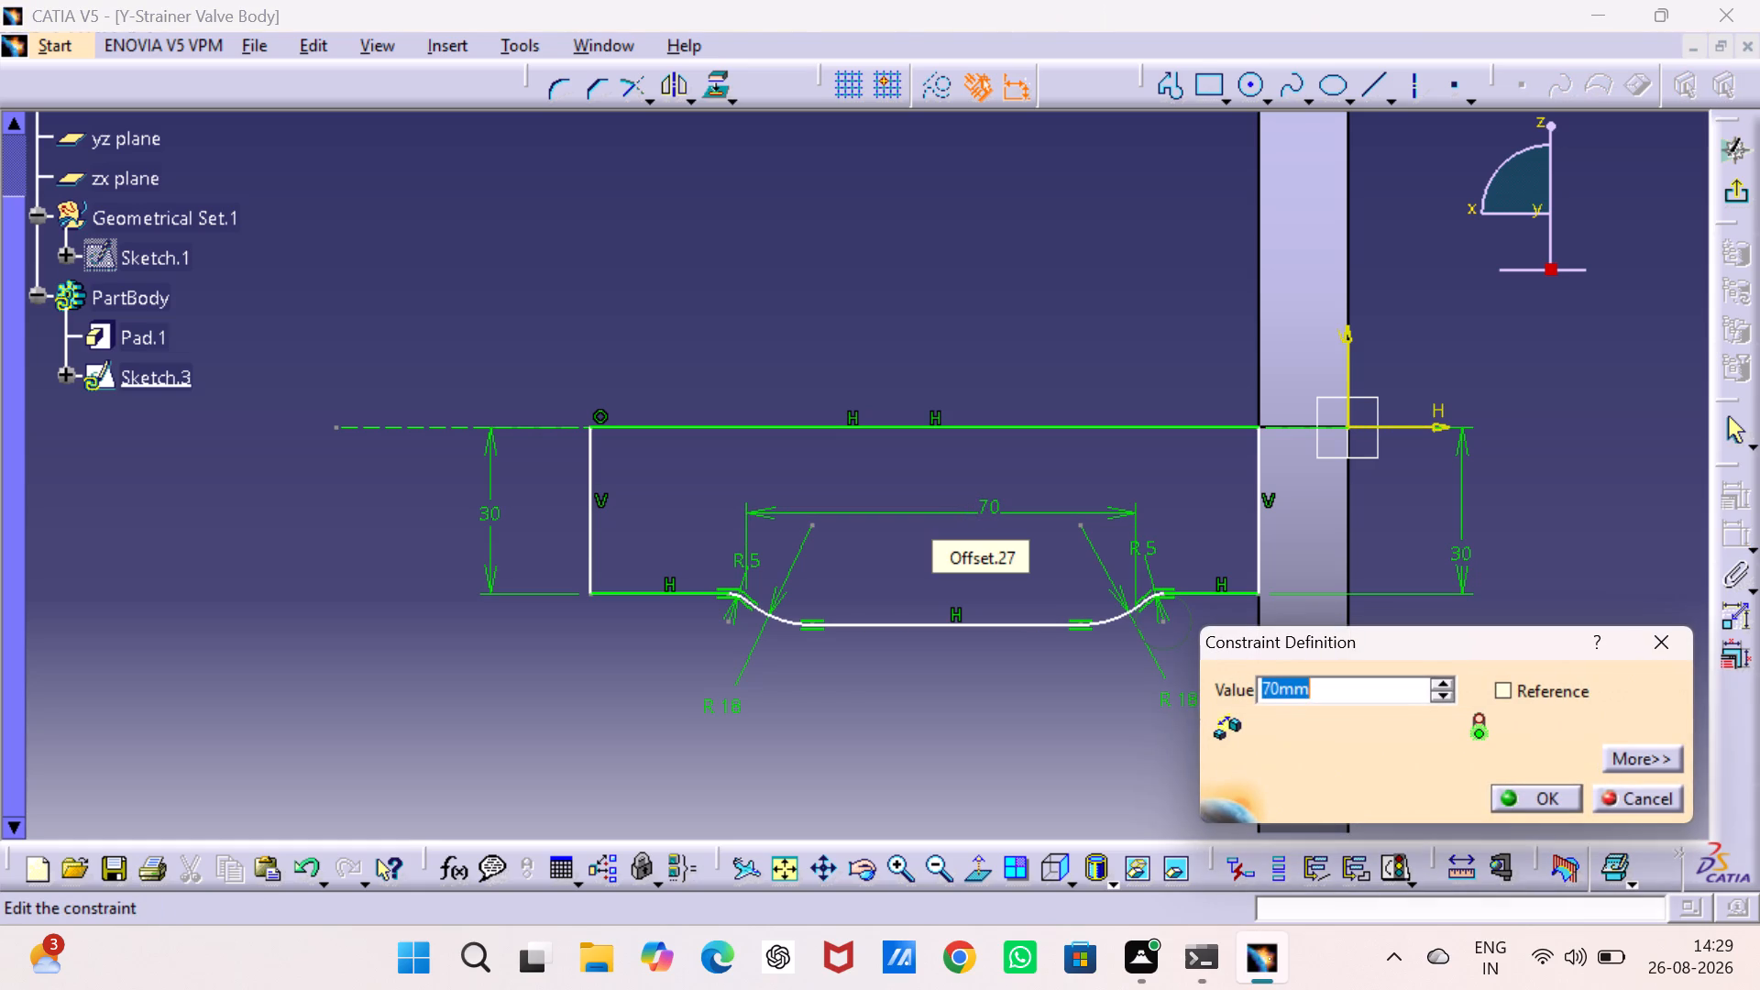
text(72)
key(Return)
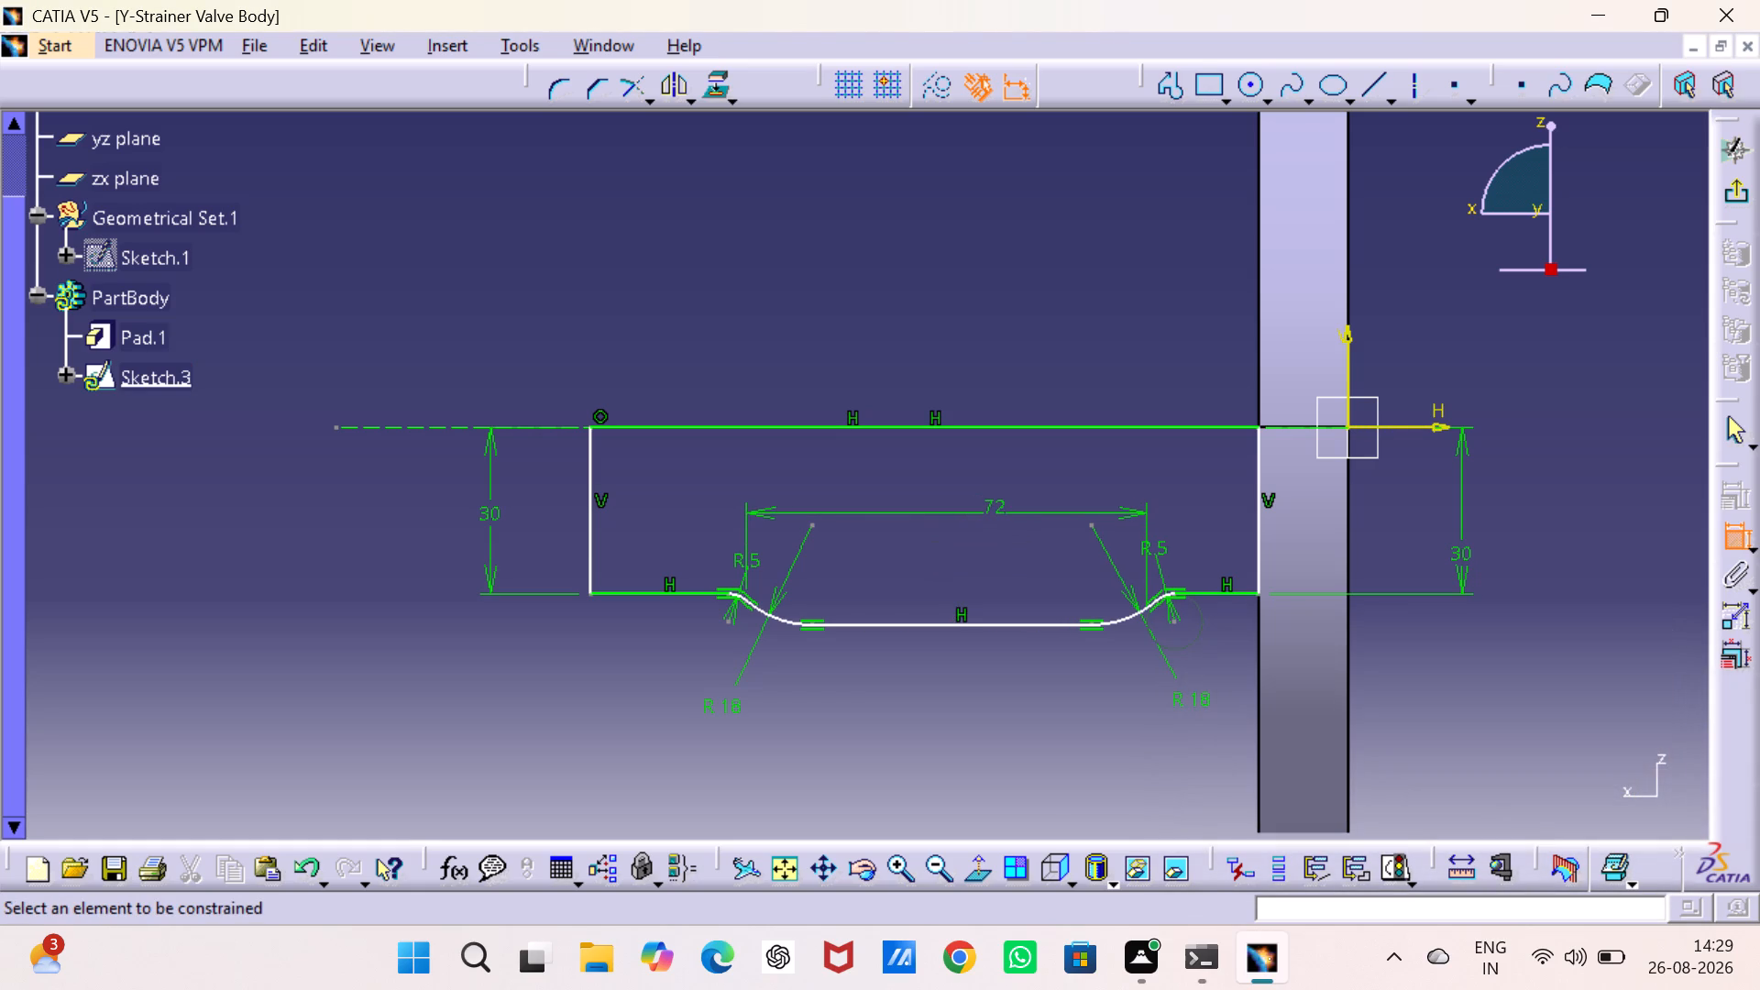
click(1059, 298)
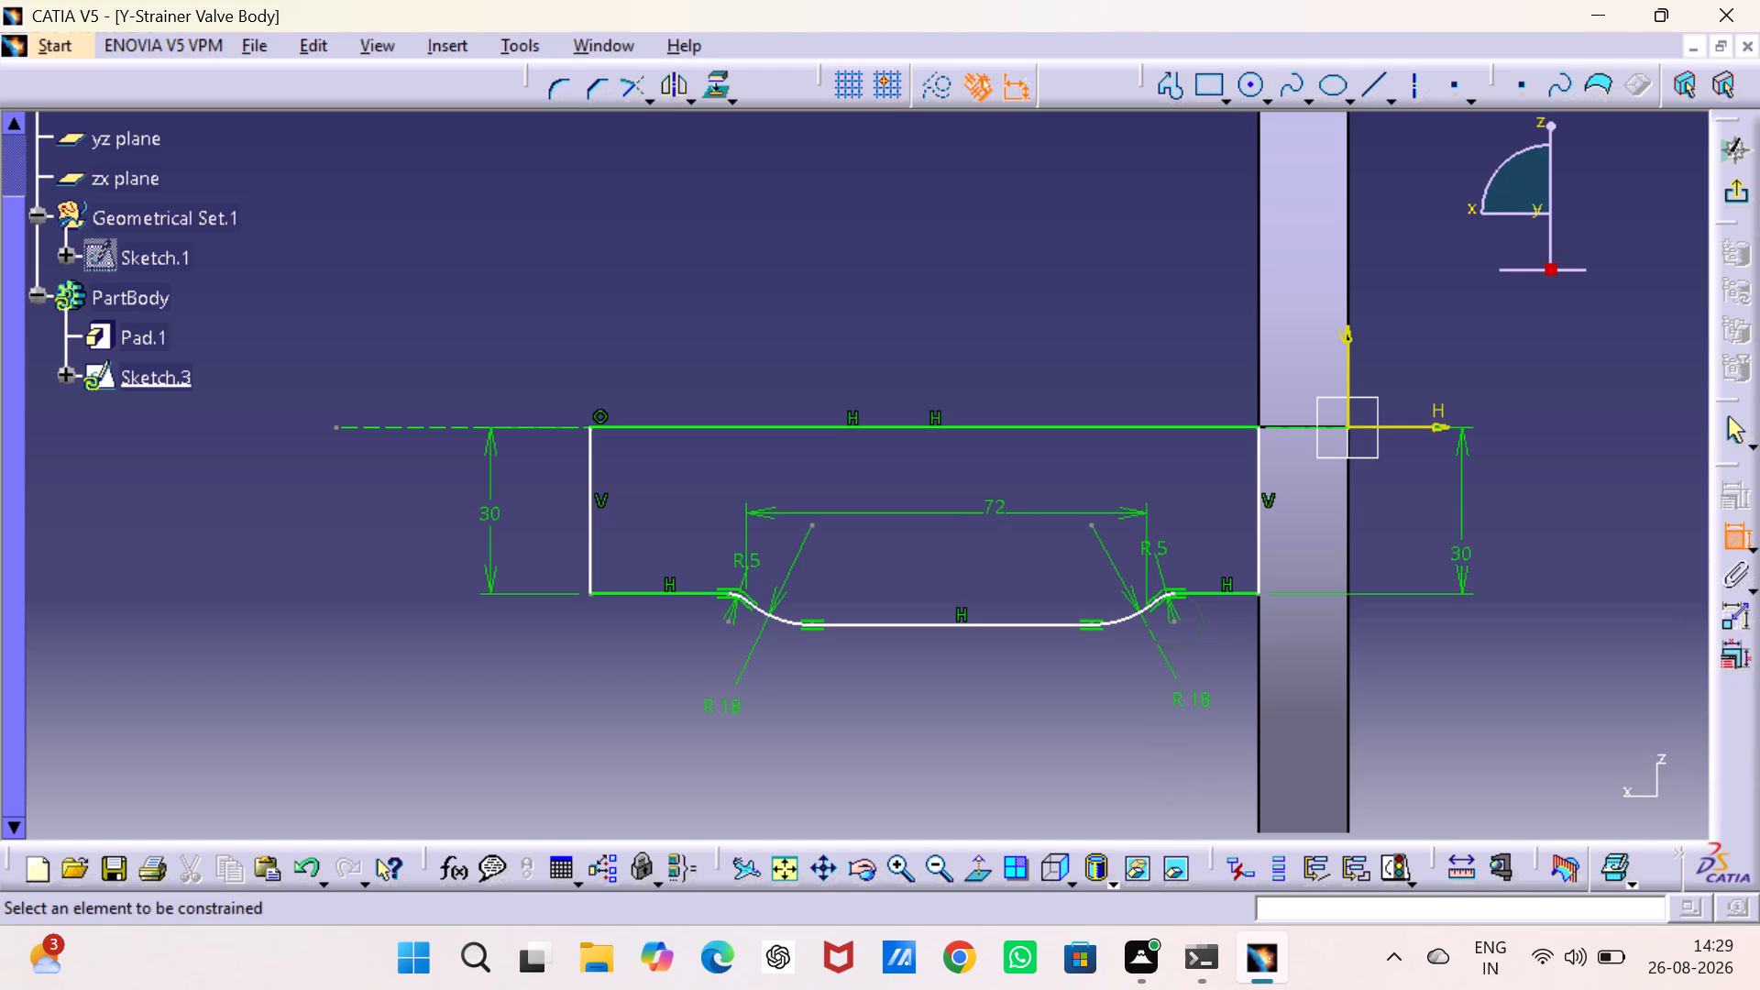
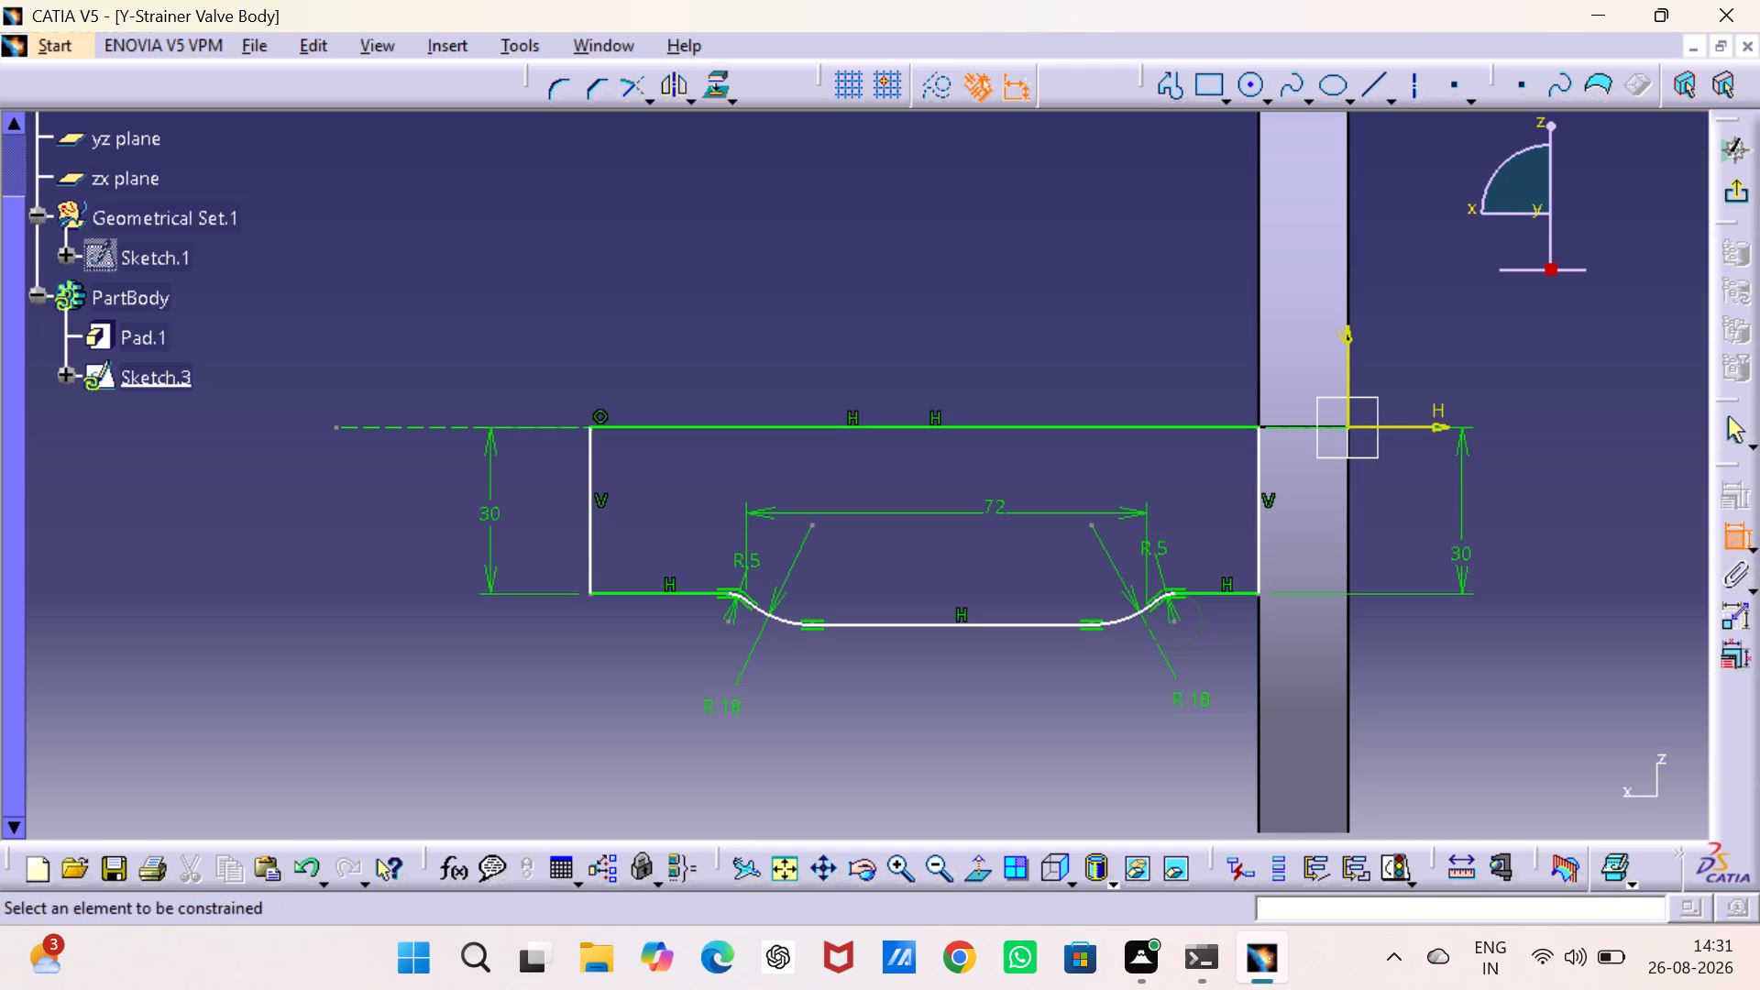
Dimension the horizontal distance between the two vertical end lines of the body profile.
click(588, 452)
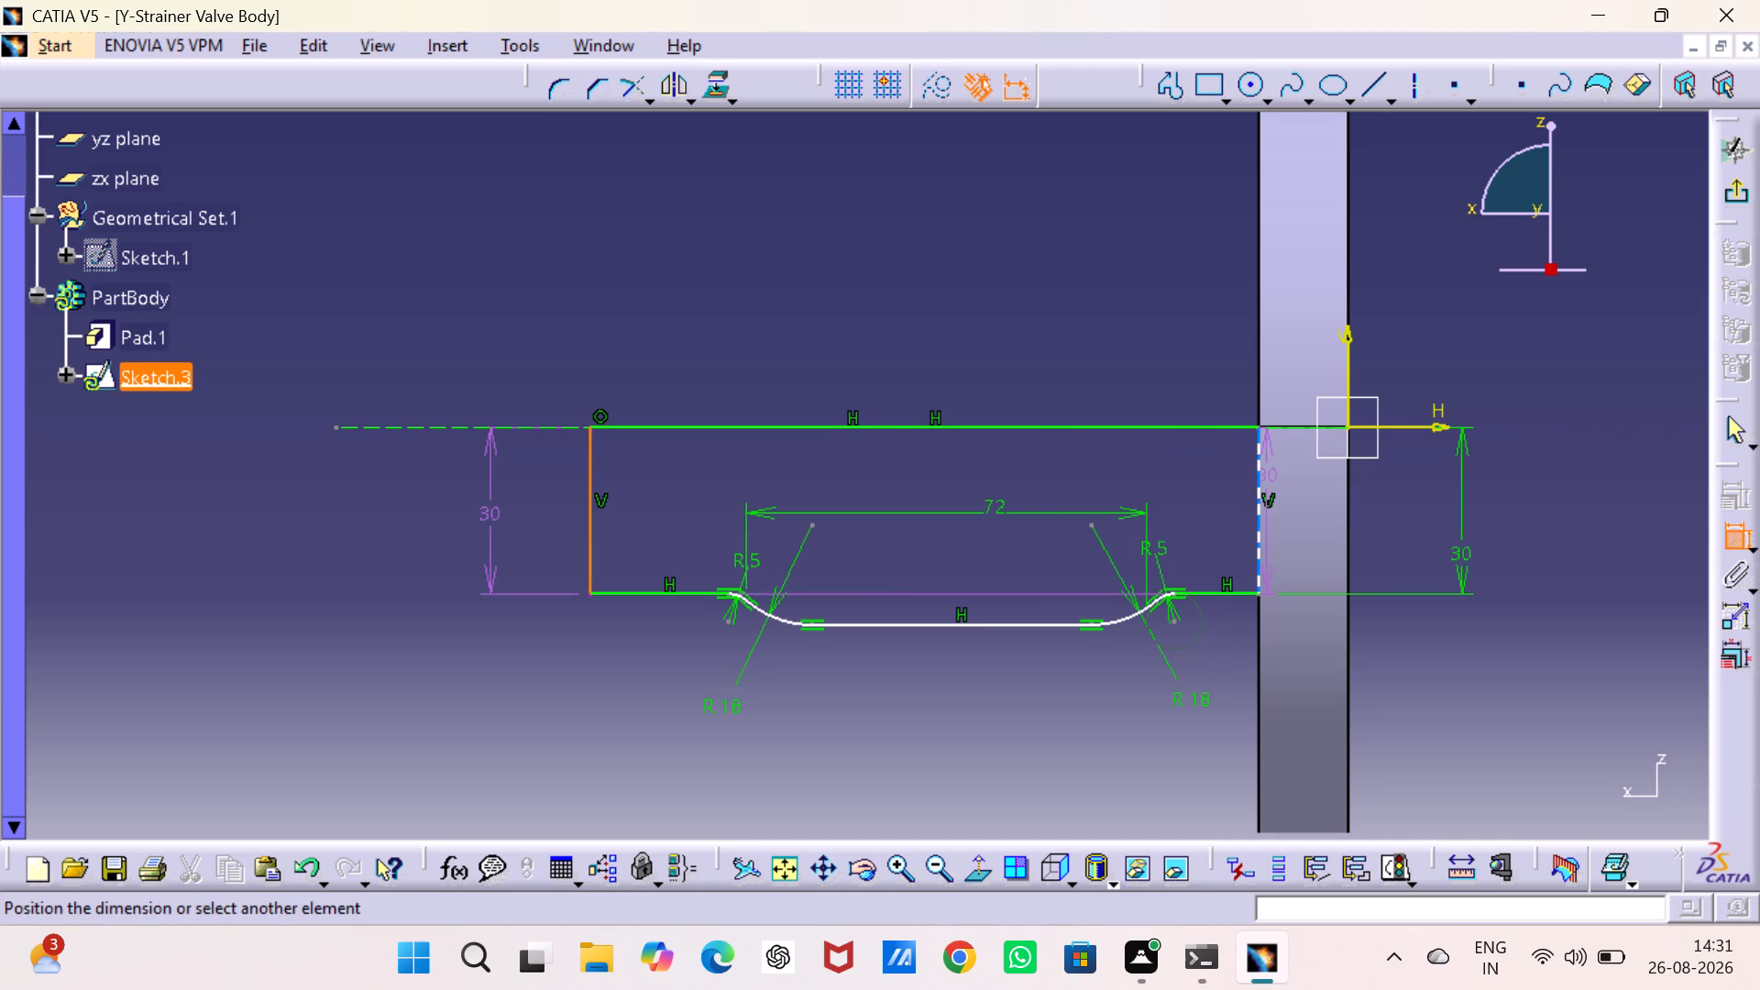
click(1254, 480)
click(989, 314)
double_click(989, 313)
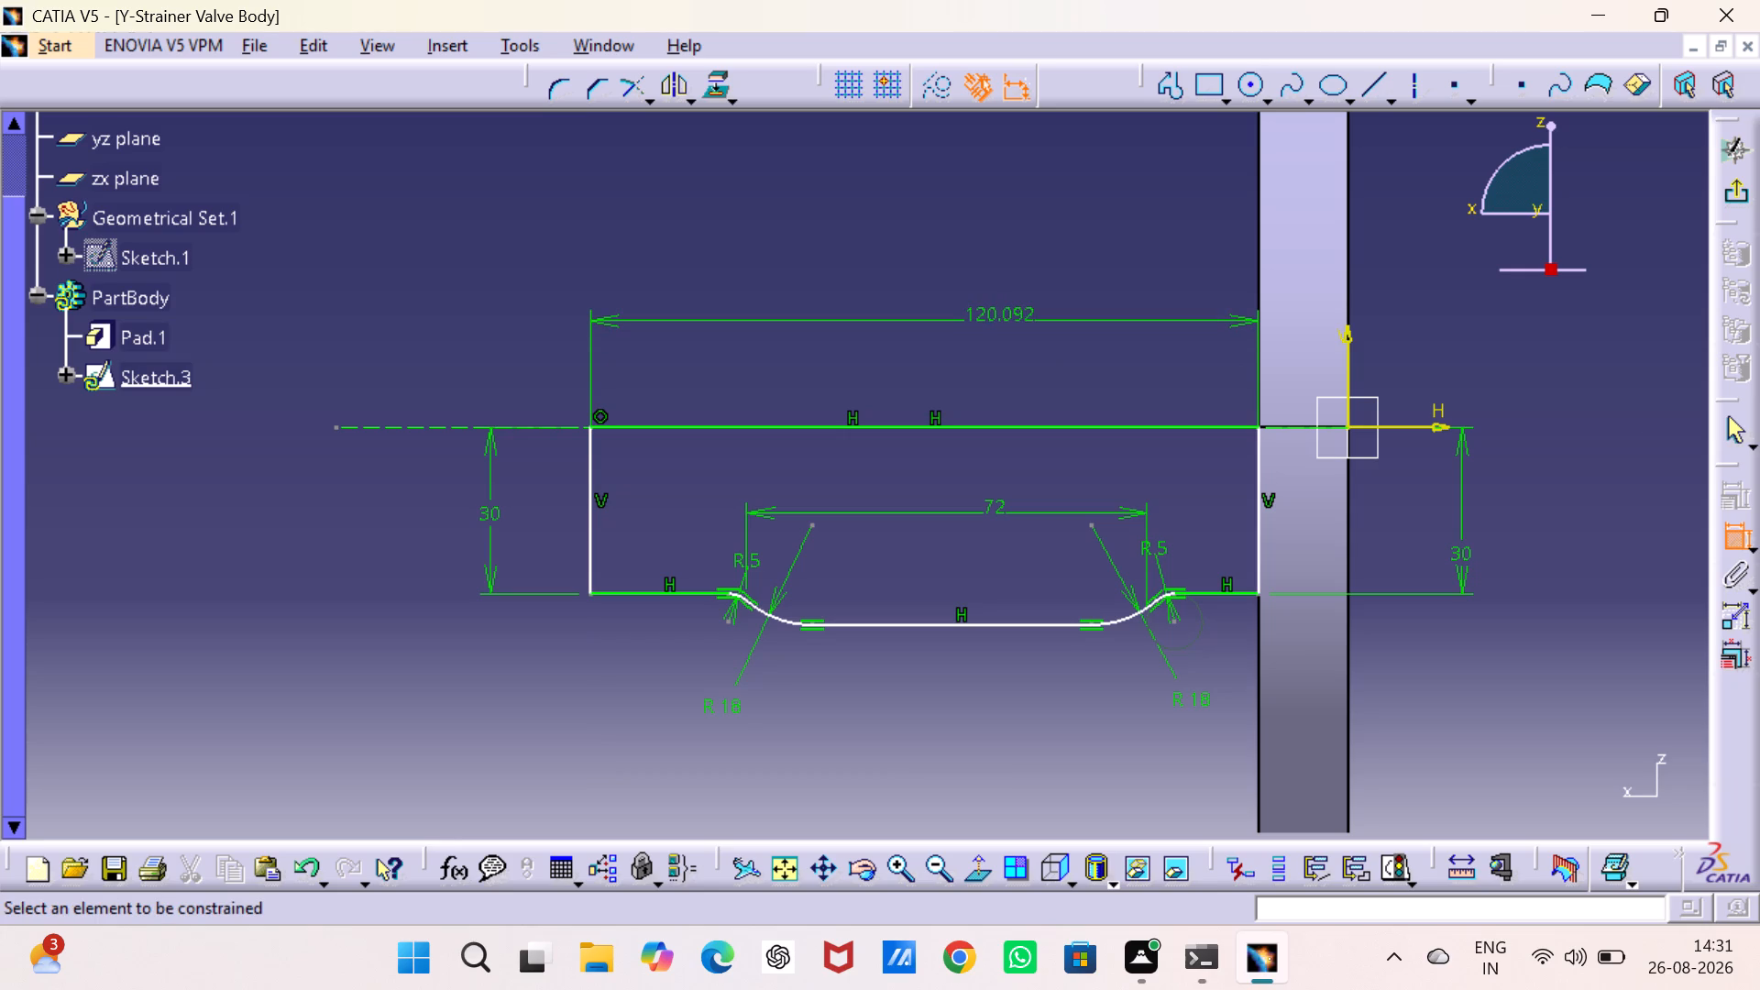
key(Escape)
key(Escape)
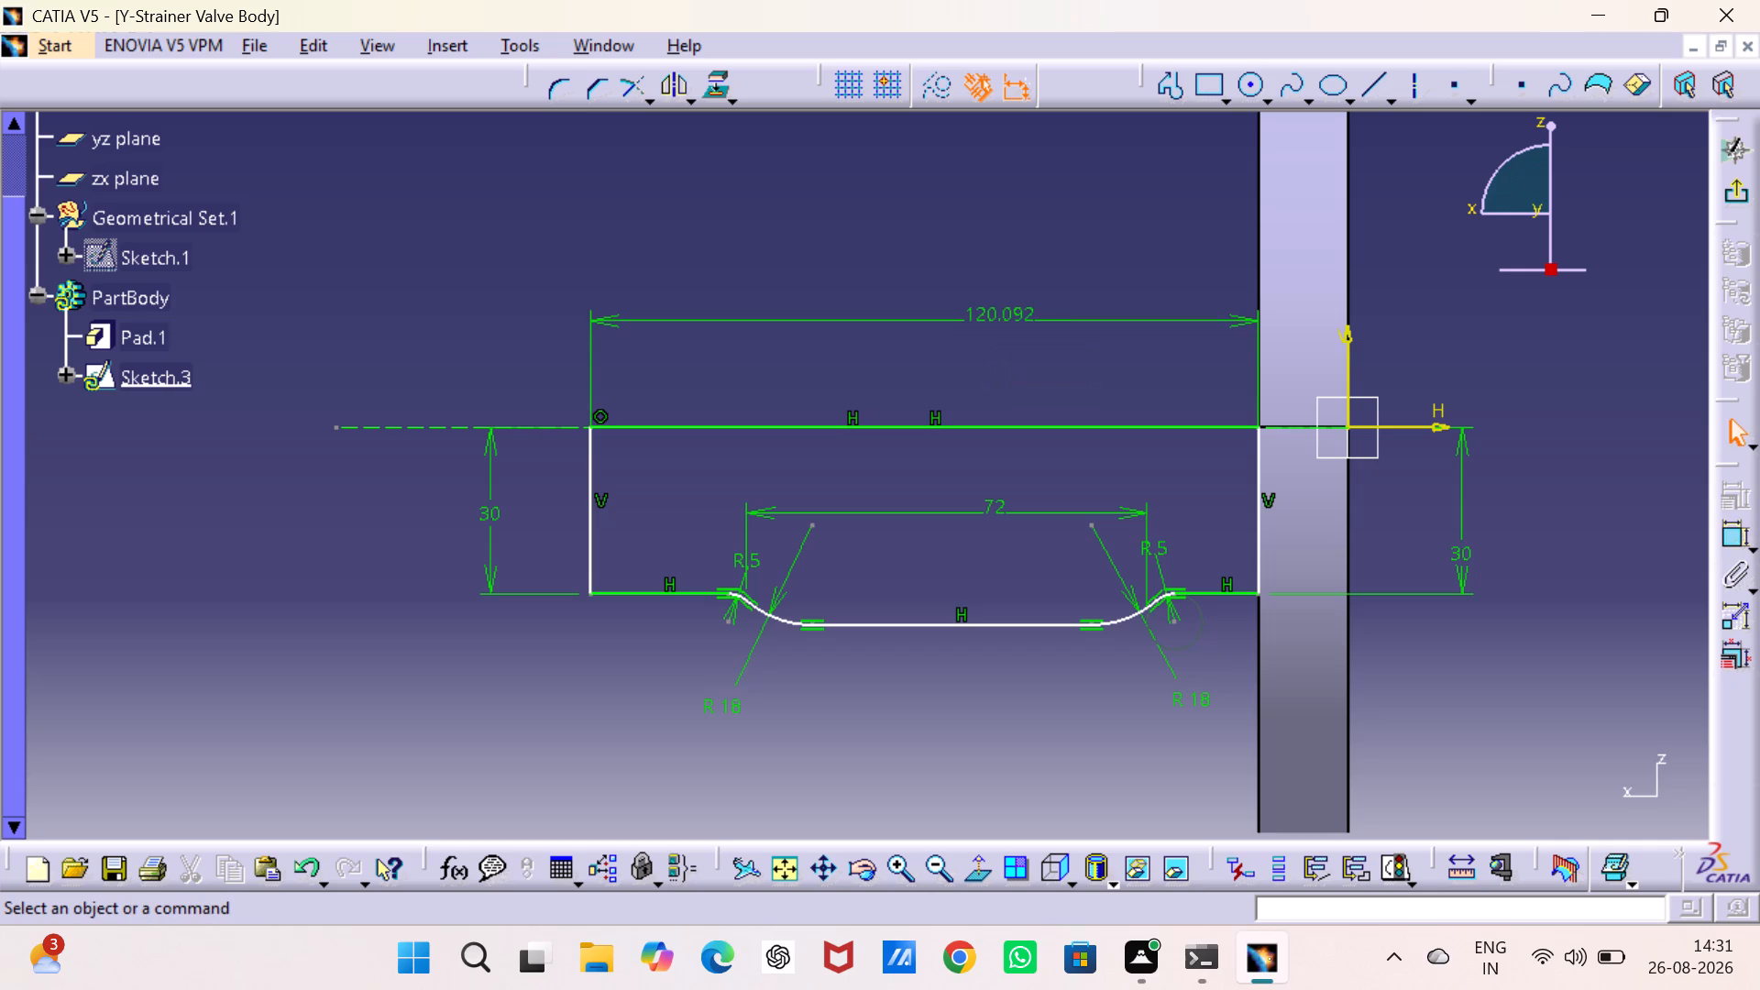
Set the profile's overall length between its end lines to 170-36-8, giving 126 mm.
double_click(989, 315)
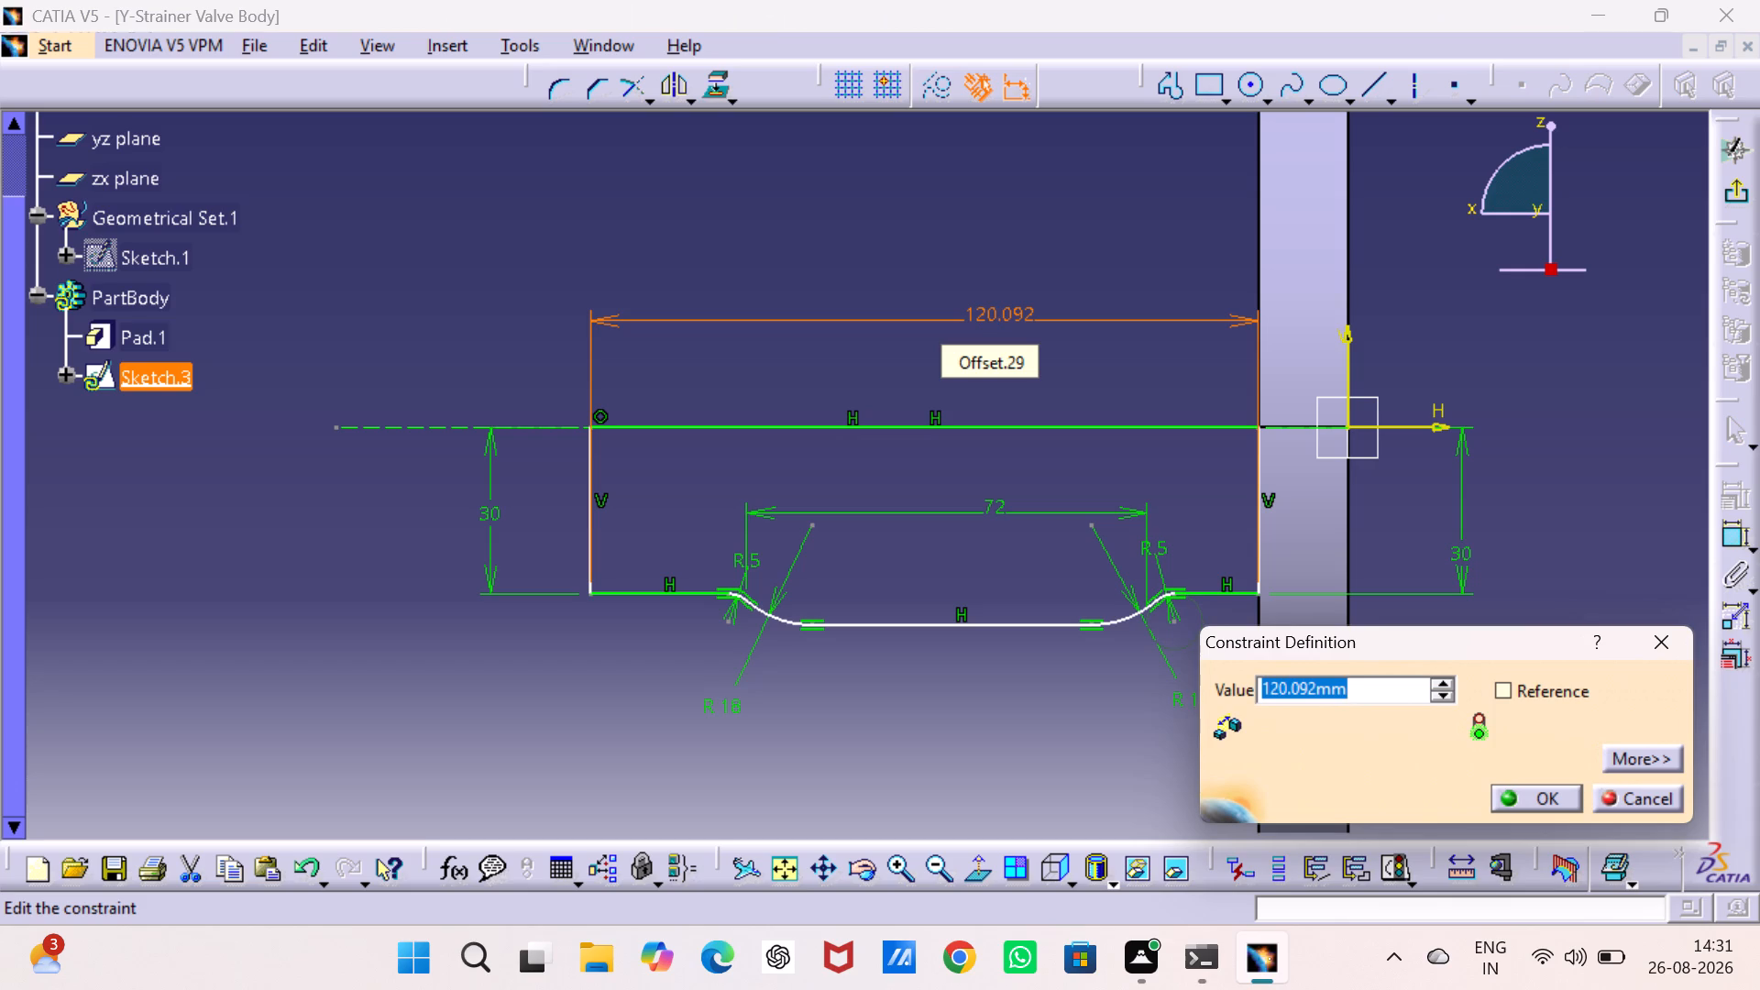
key(1)
text(70)
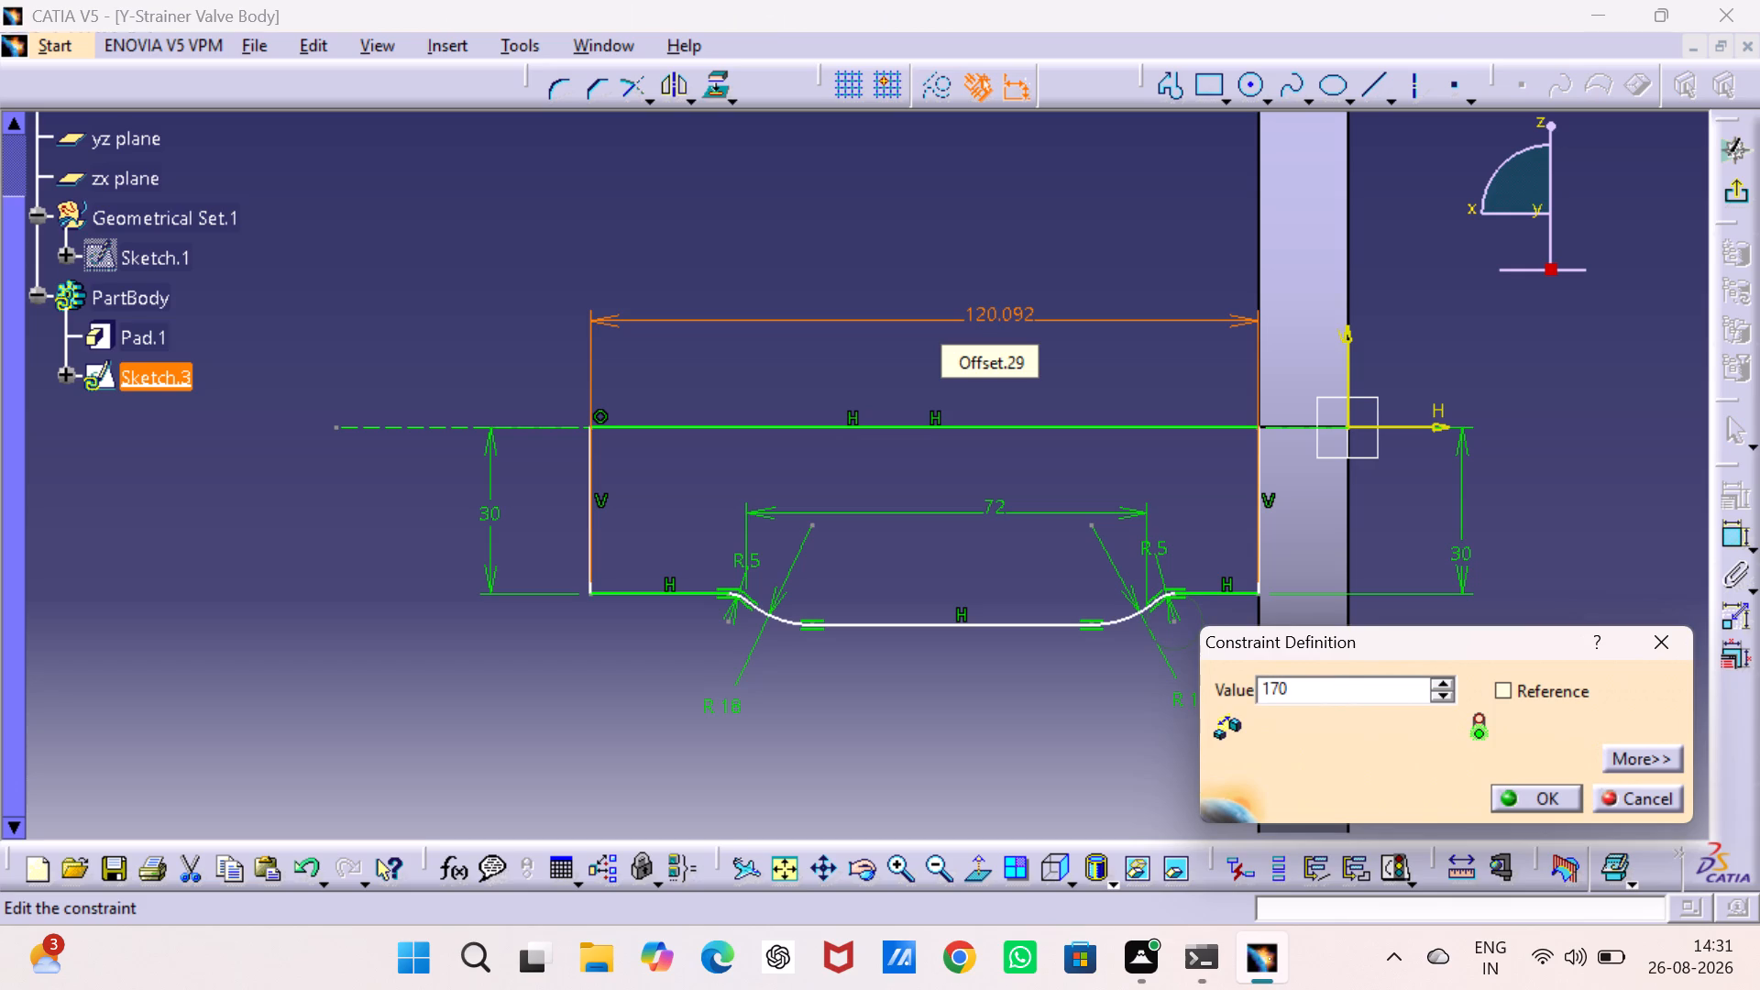
key(shift+underscore)
key(BackSpace)
key(minus)
key(3)
key(6)
key(minus)
key(8)
key(Return)
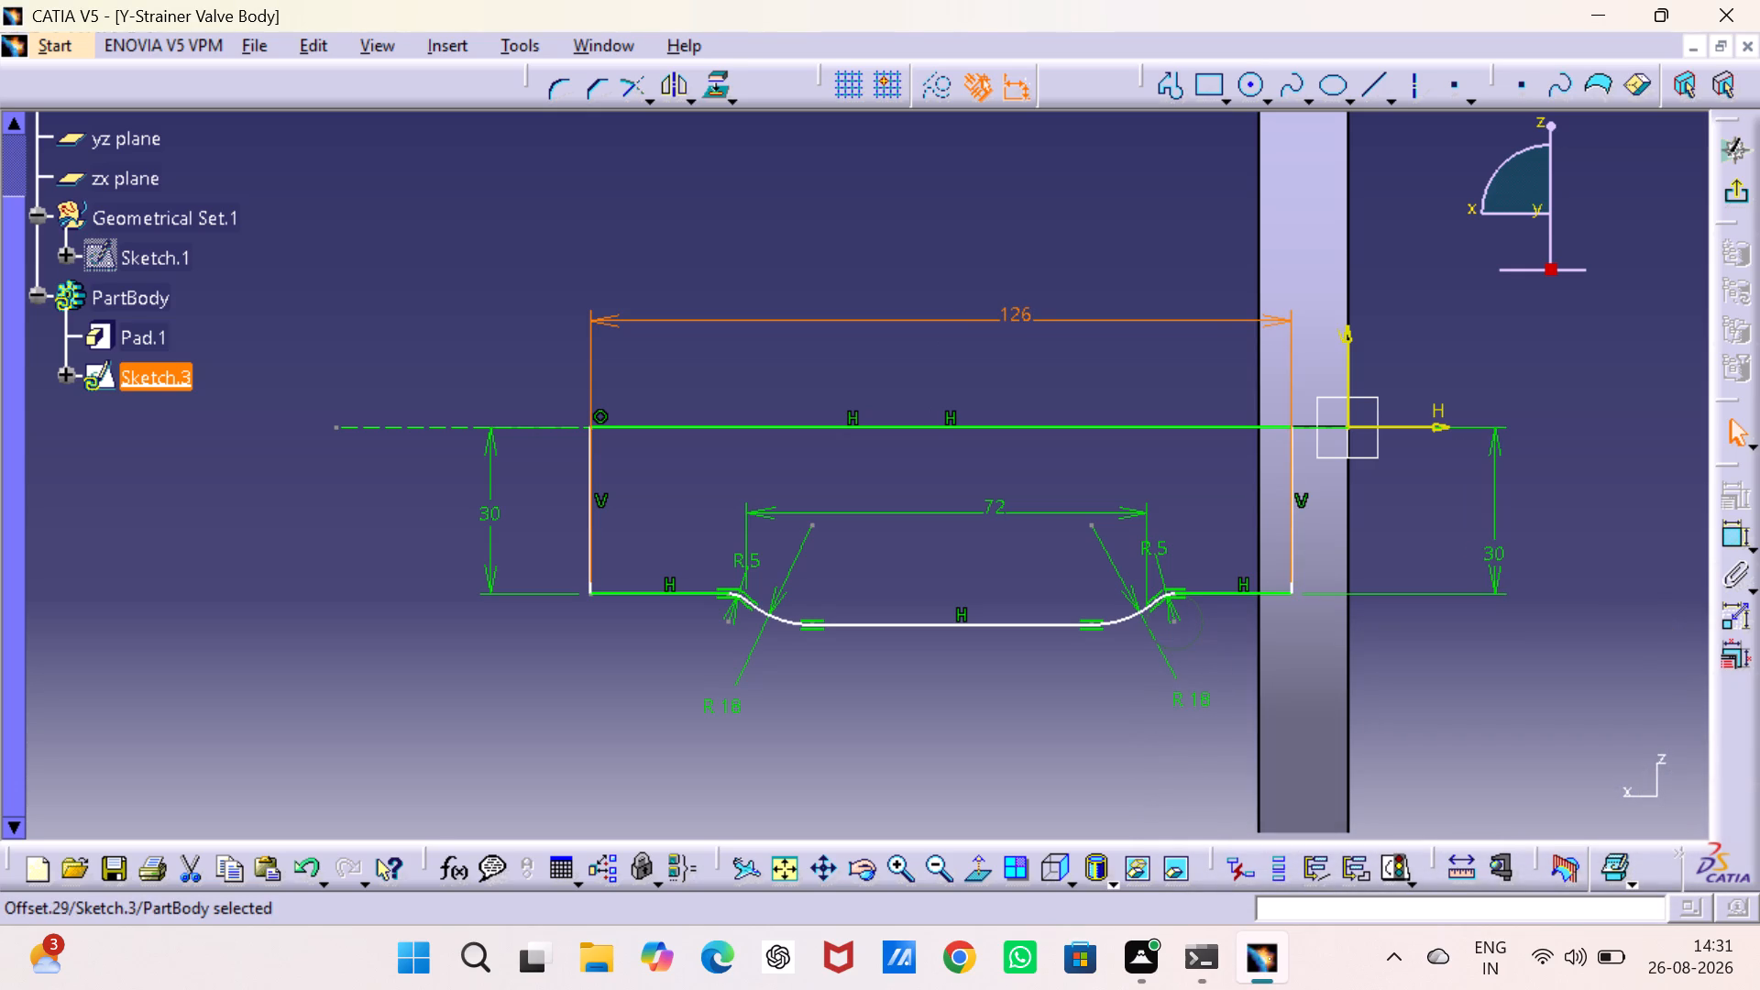
click(1172, 221)
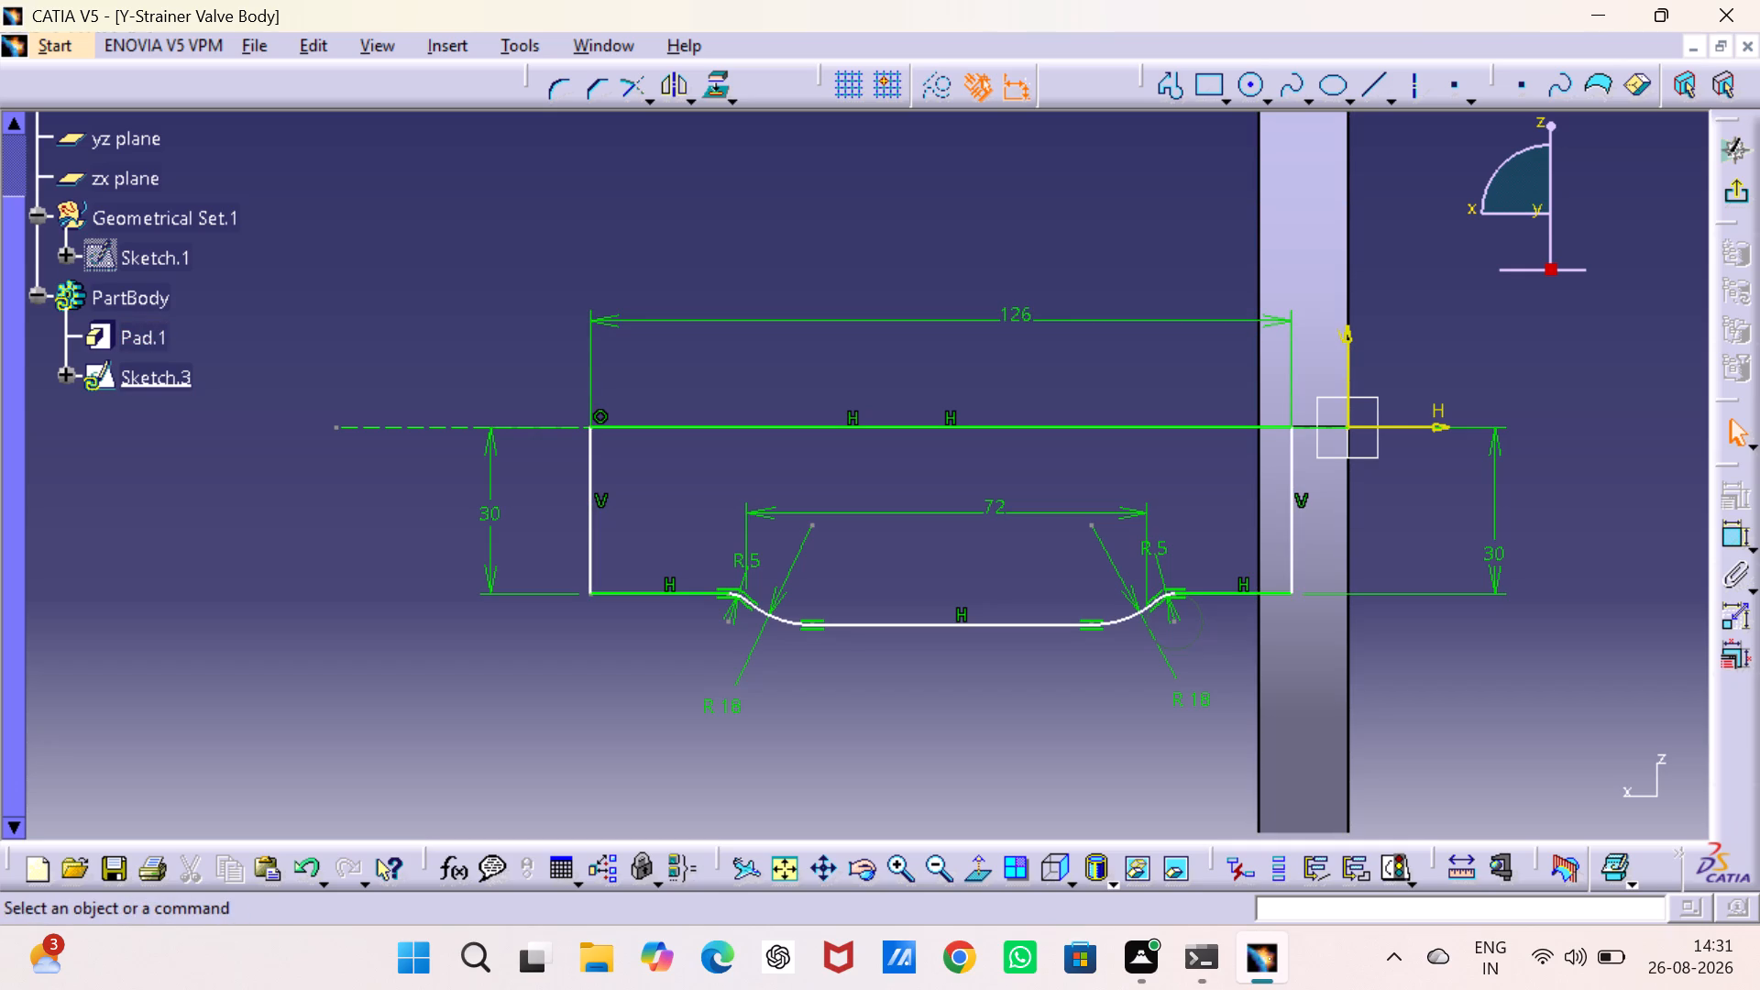
Make the profile's vertical end line nearest the disc coincident with the disc's adjacent face edge.
double_click(1739, 533)
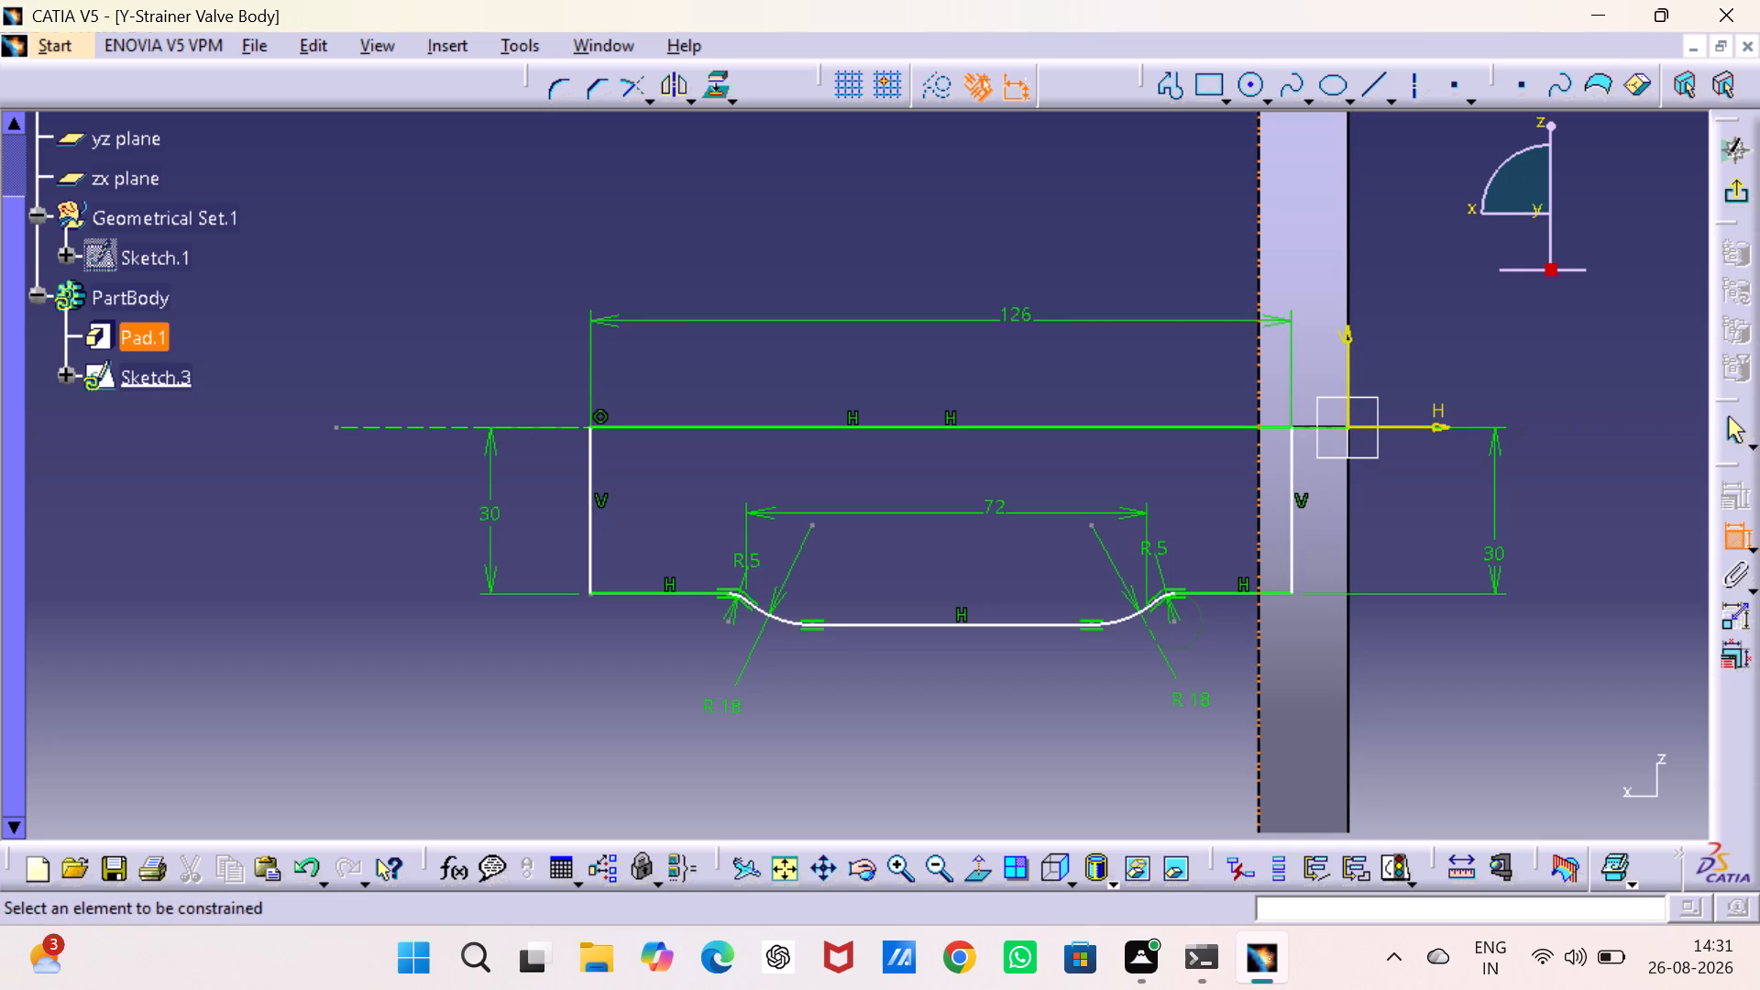
click(1258, 475)
click(1291, 498)
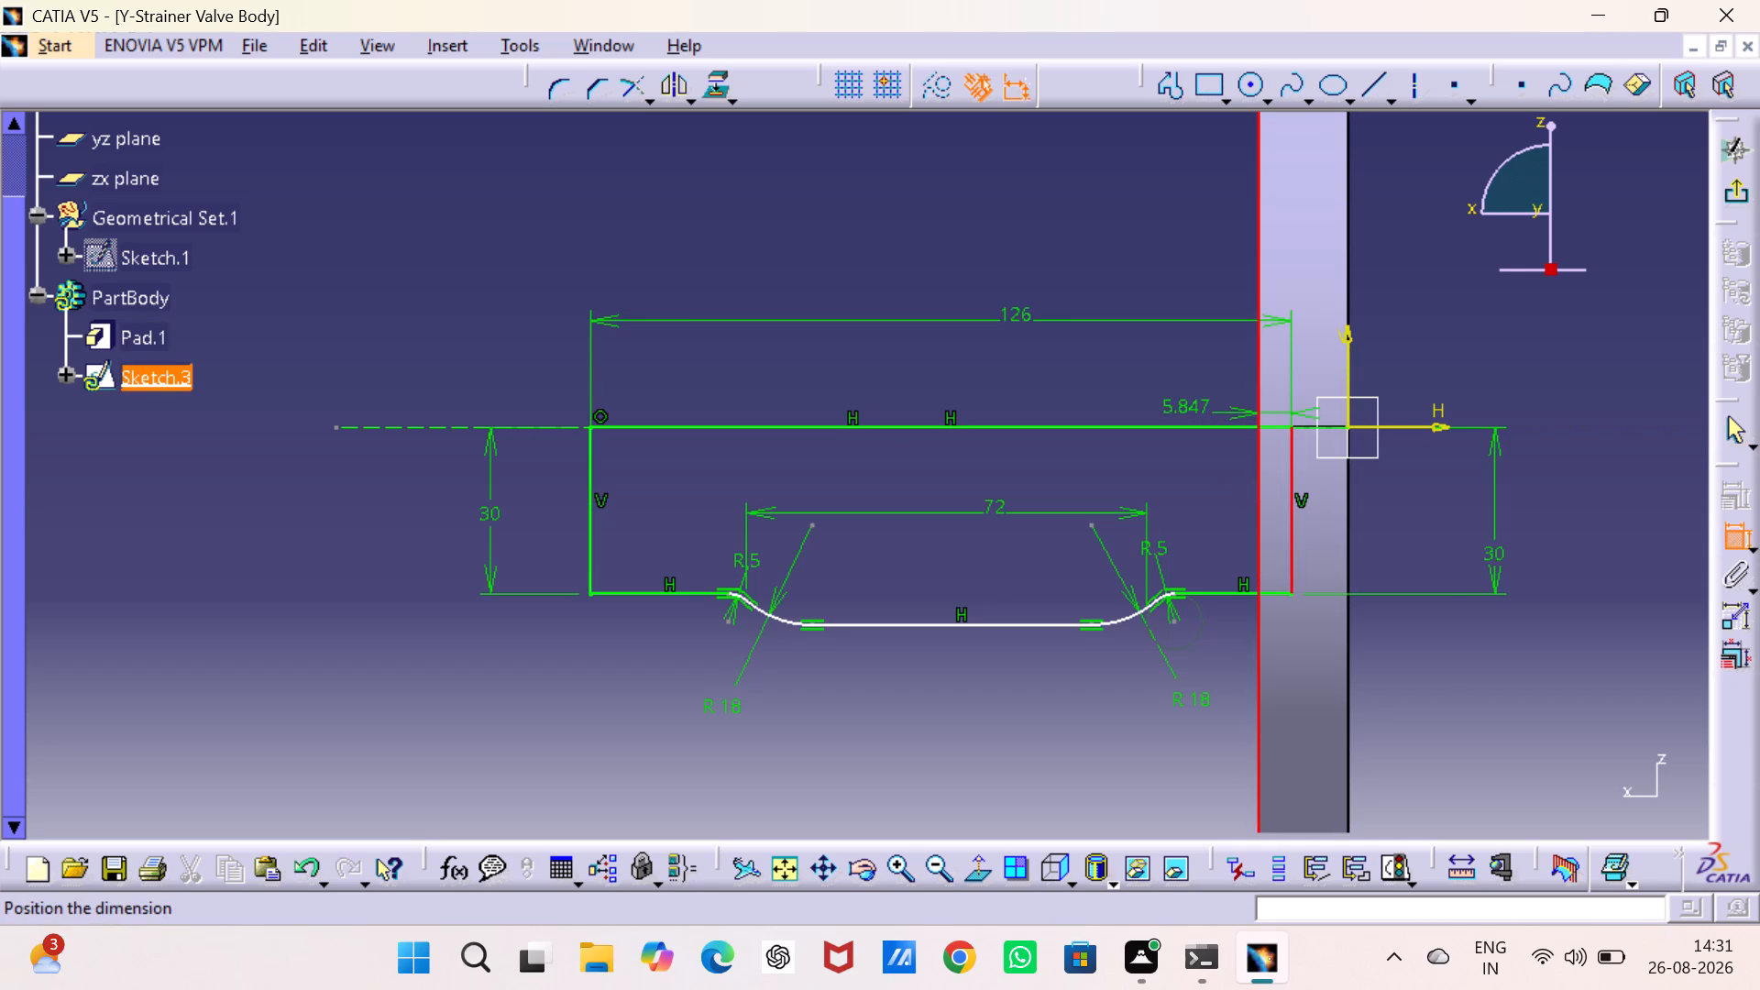
right_click(1188, 402)
click(1278, 623)
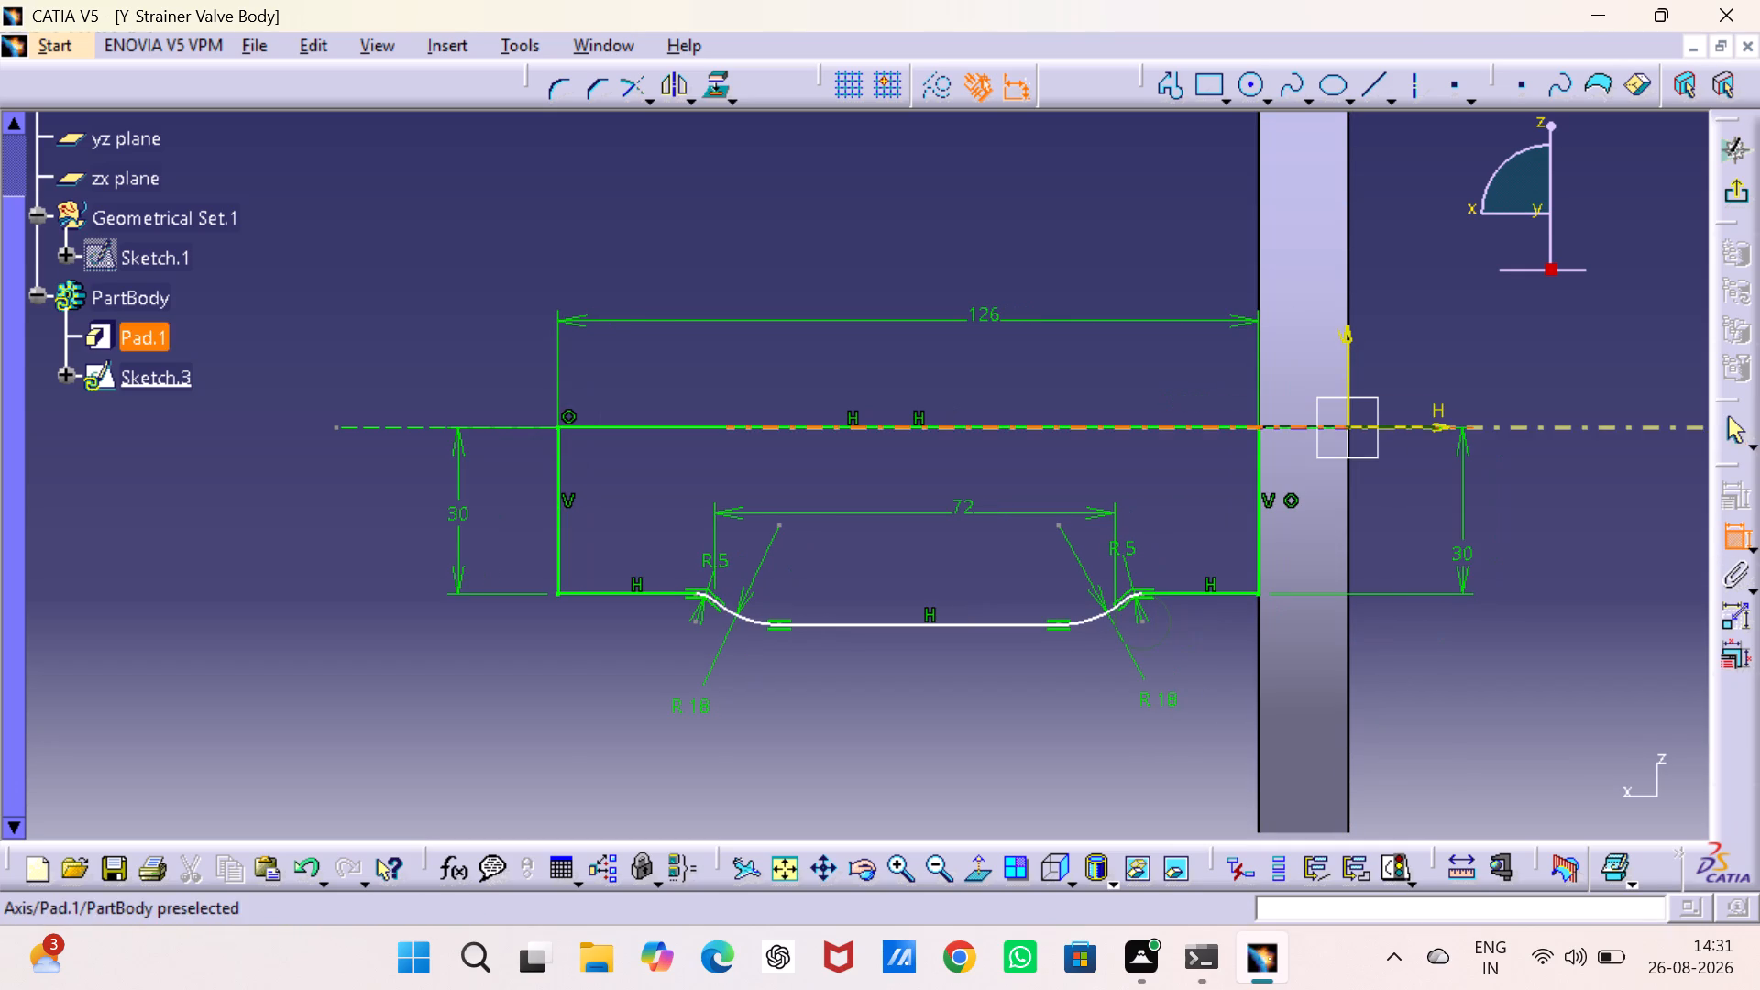
click(1581, 560)
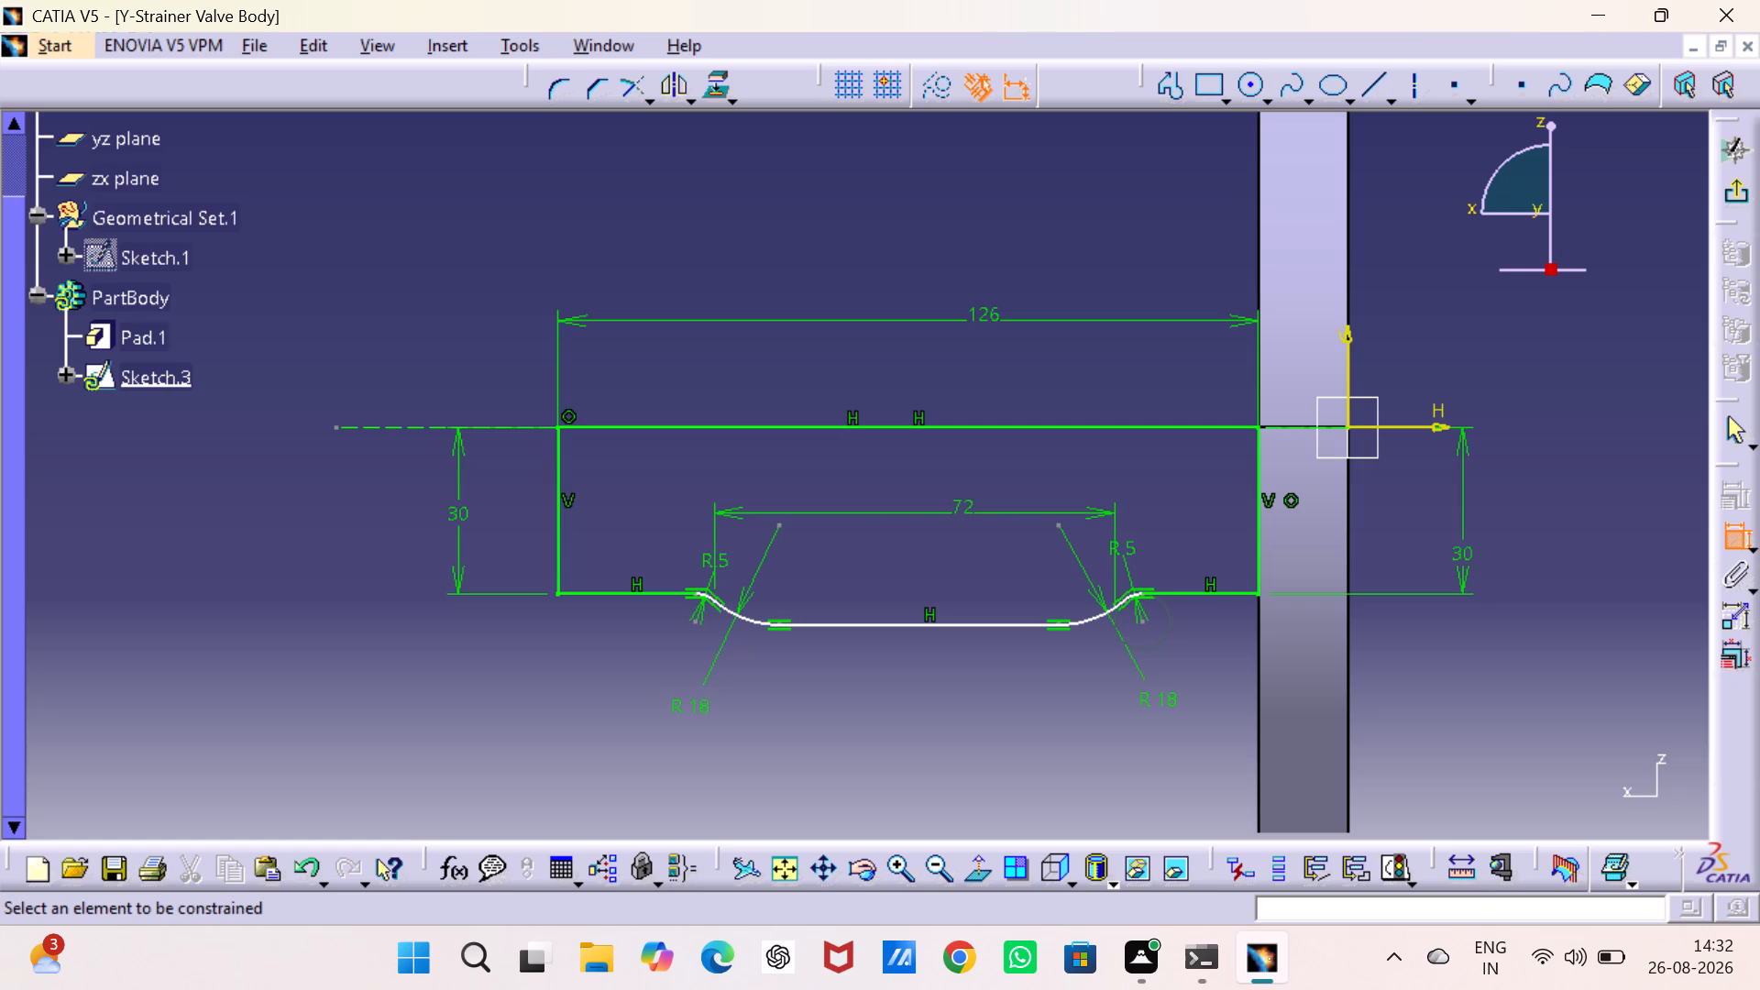
Dimension the vertical distance from the profile's long axis line to the middle horizontal line of the bulge as 35 mm.
click(982, 428)
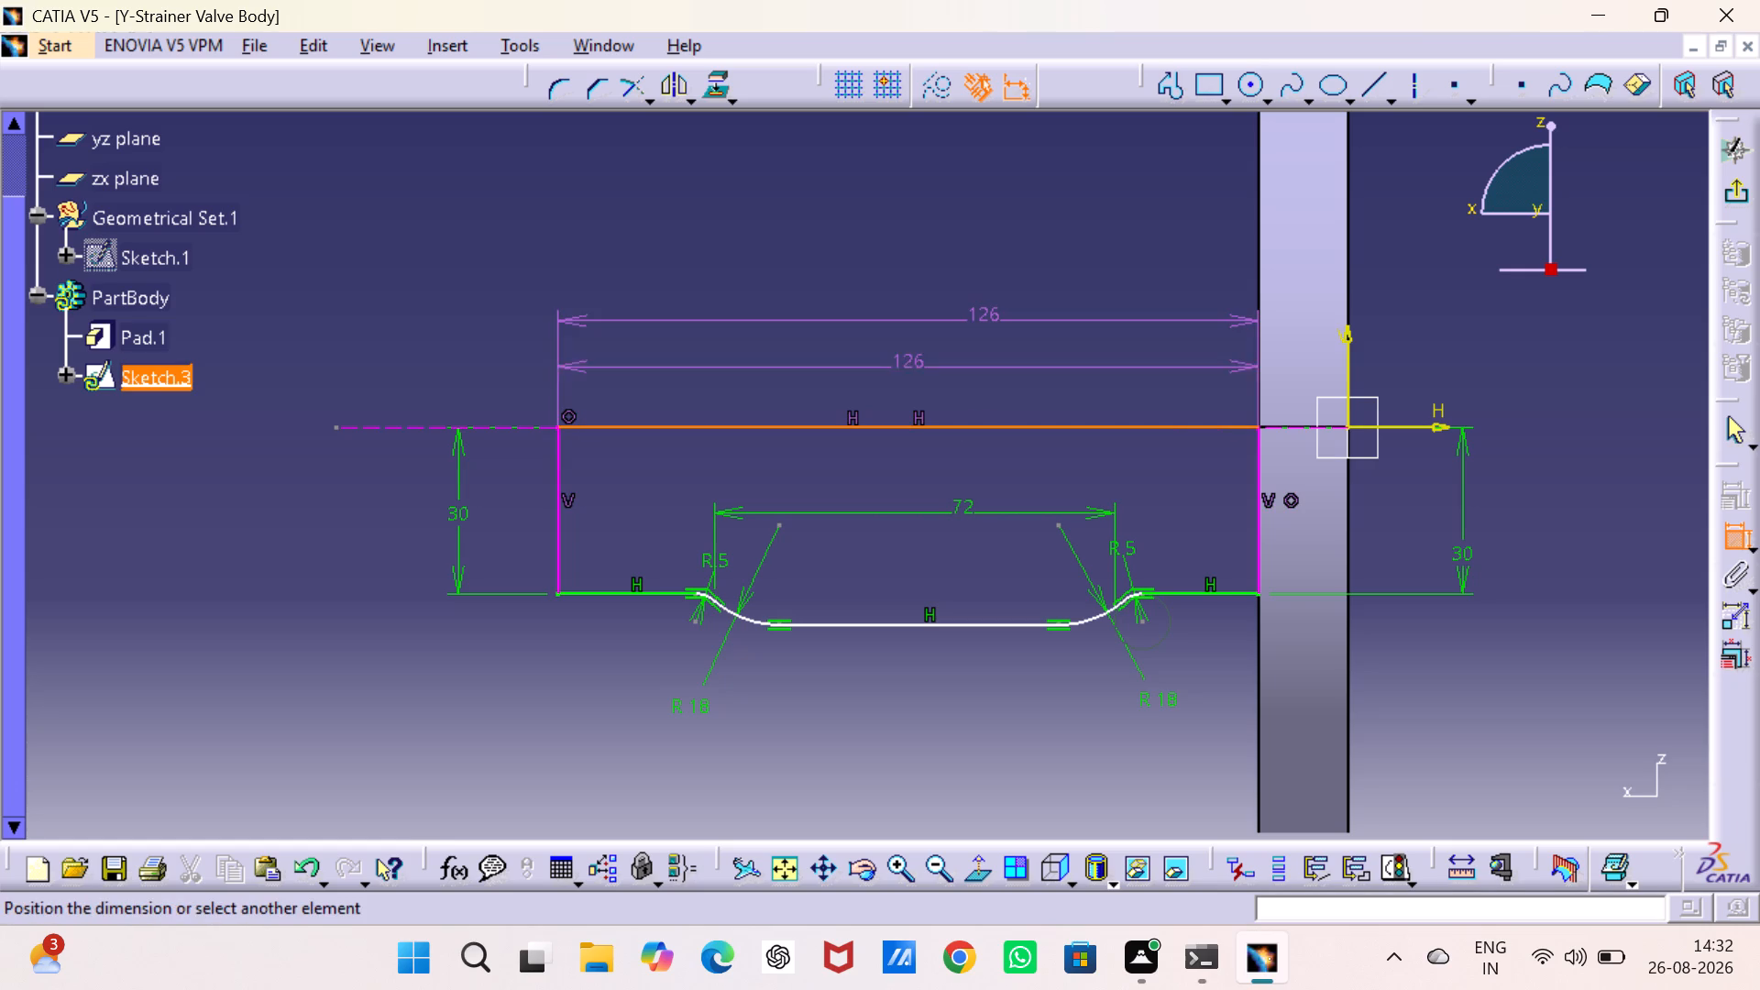
click(949, 623)
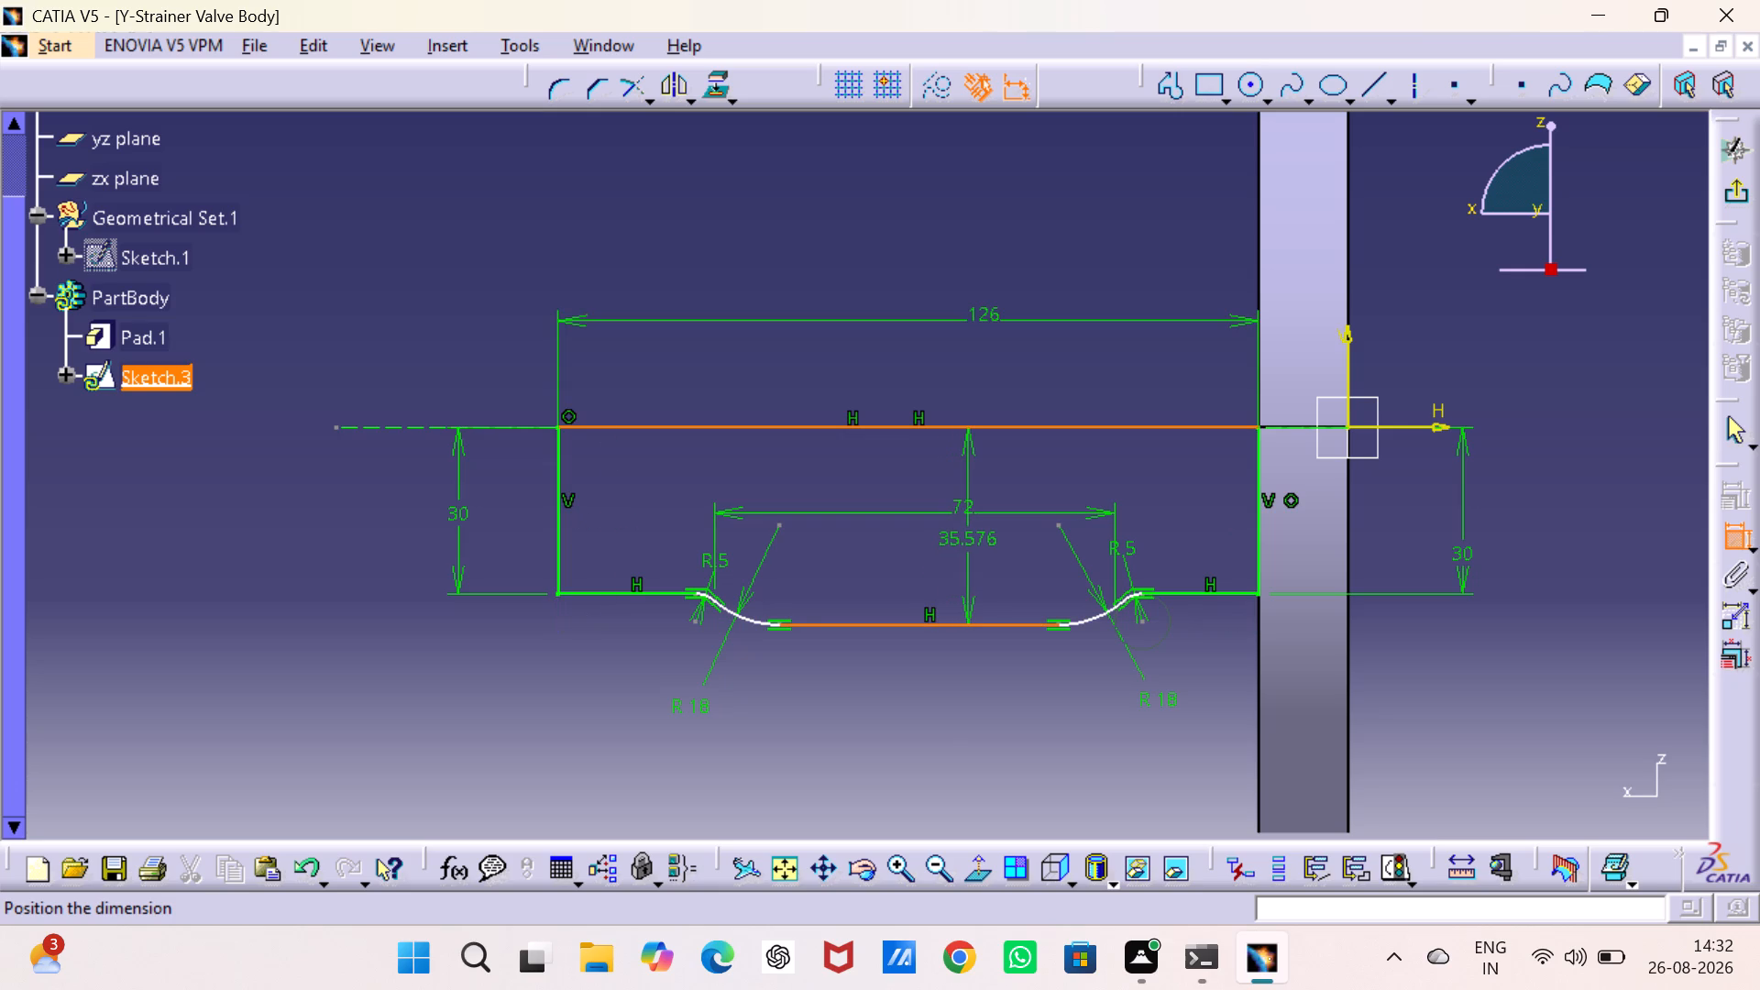
click(968, 544)
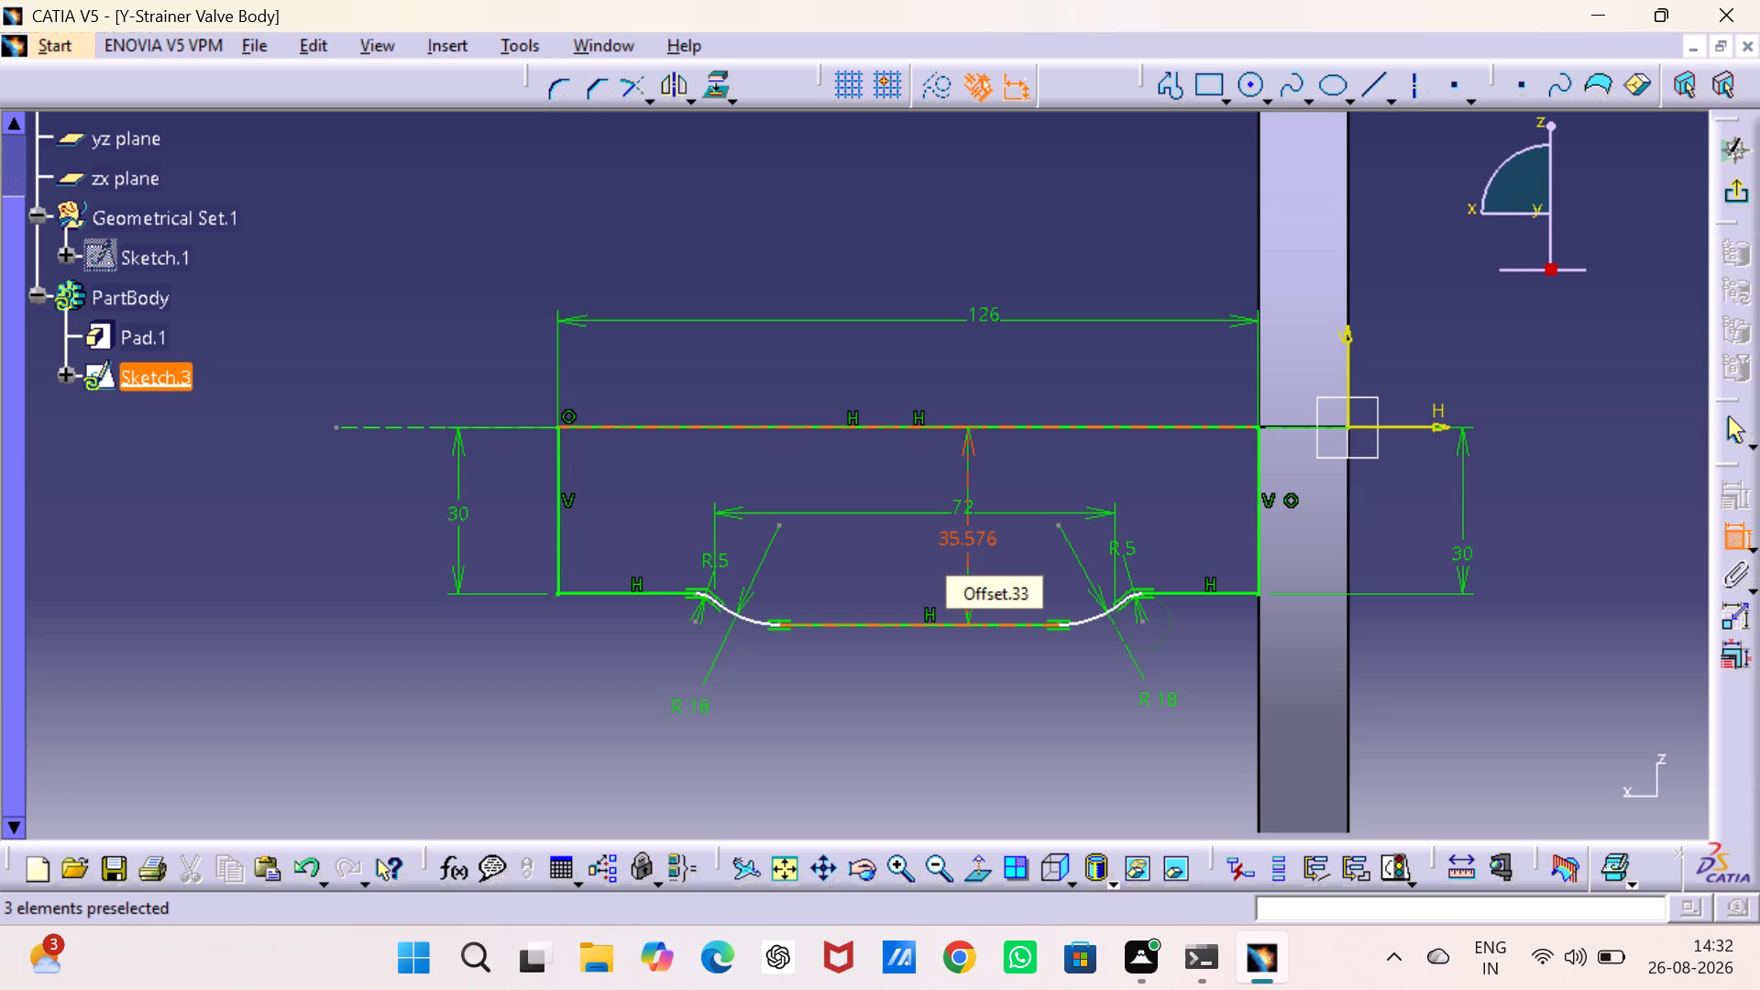
double_click(993, 545)
text(35)
key(Return)
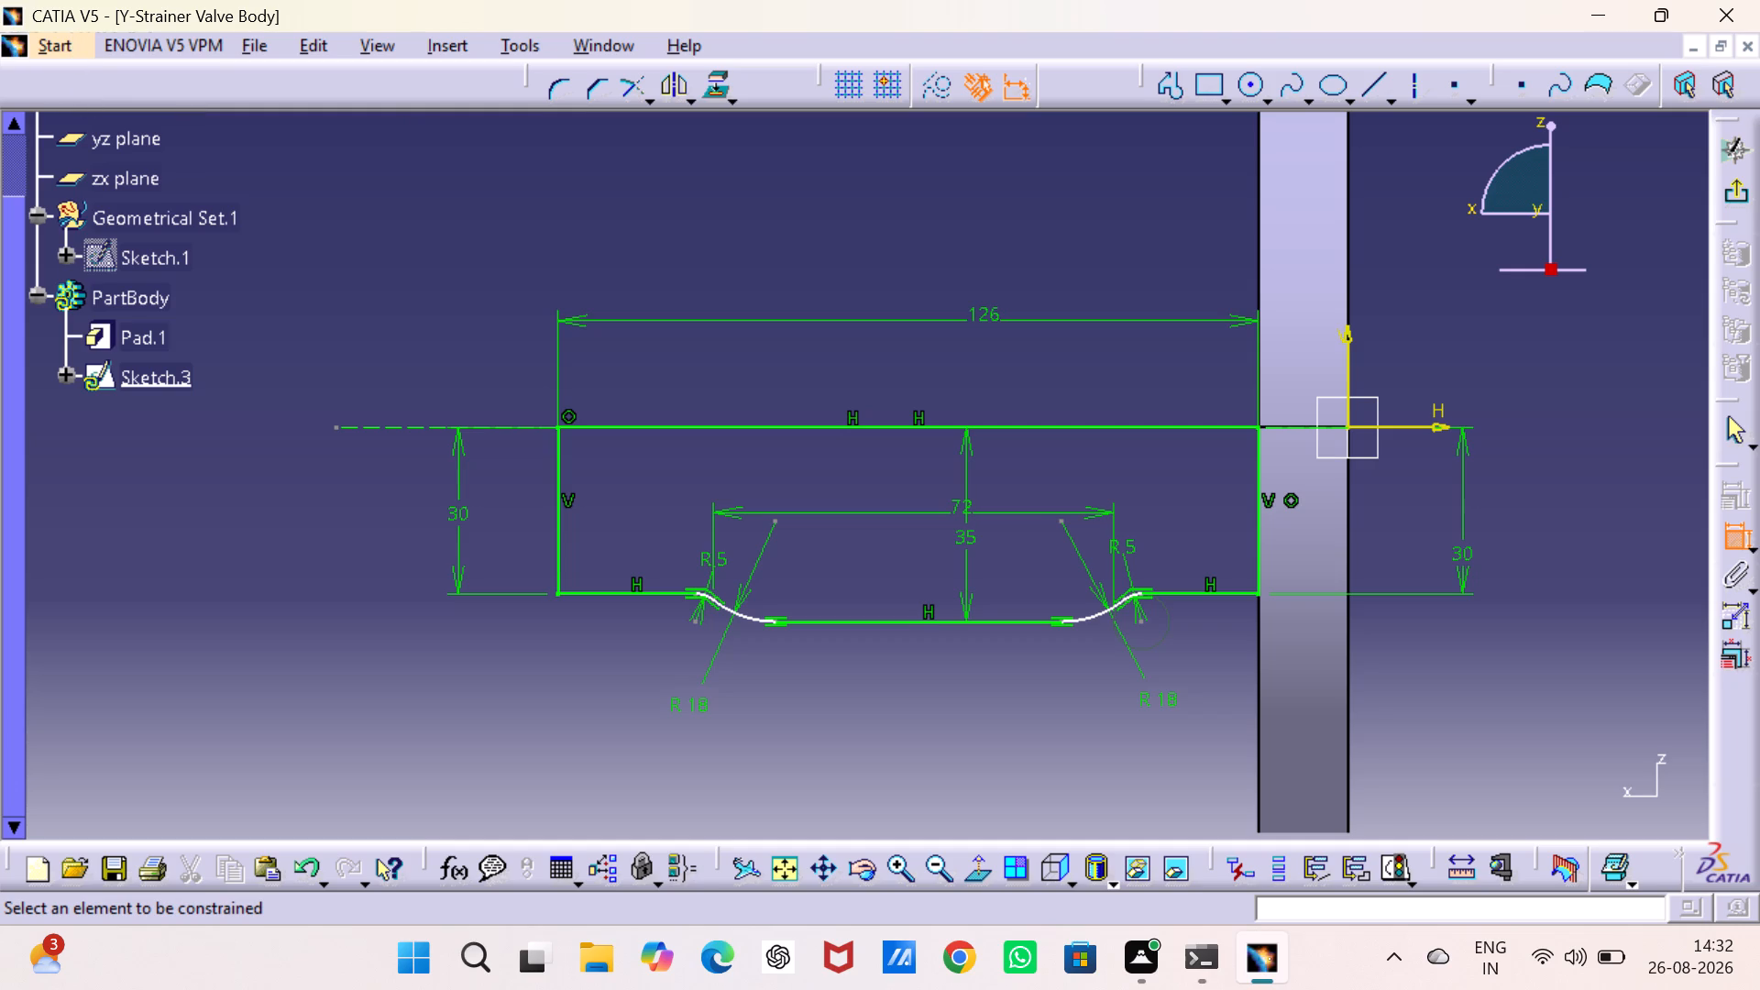
Exit the sketch and revolve the closed profile 360° into a Shaft about its long straight edge.
click(1737, 199)
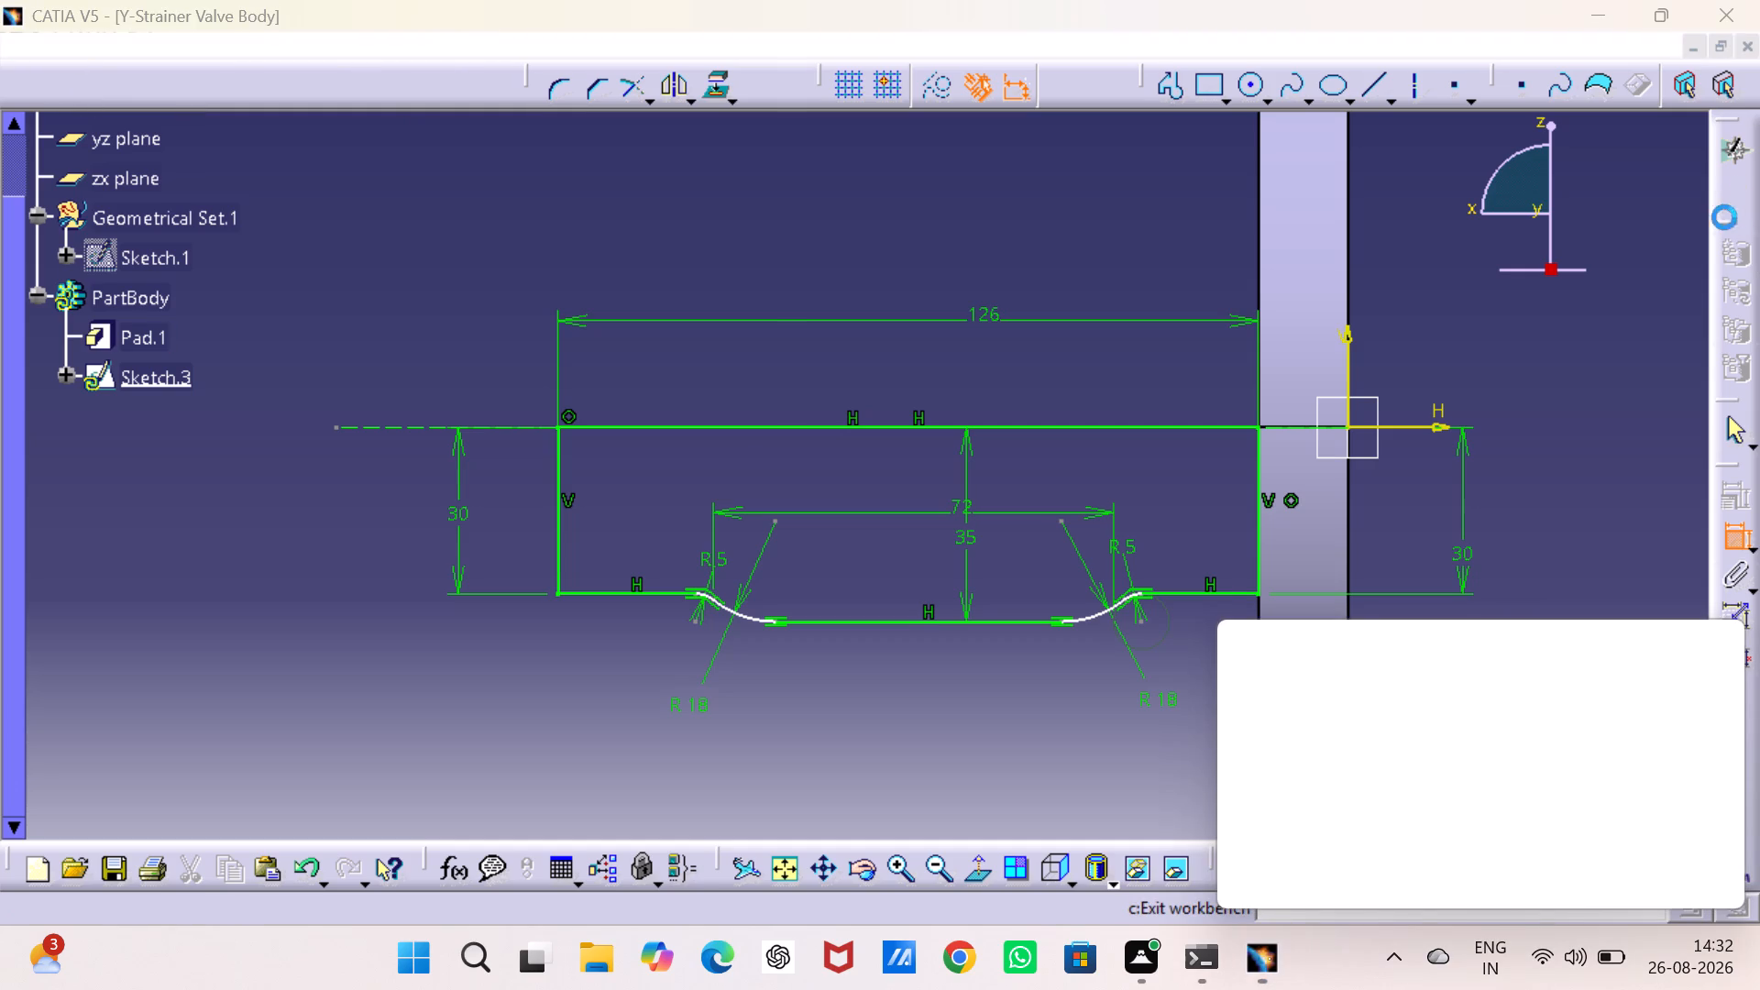
click(1484, 863)
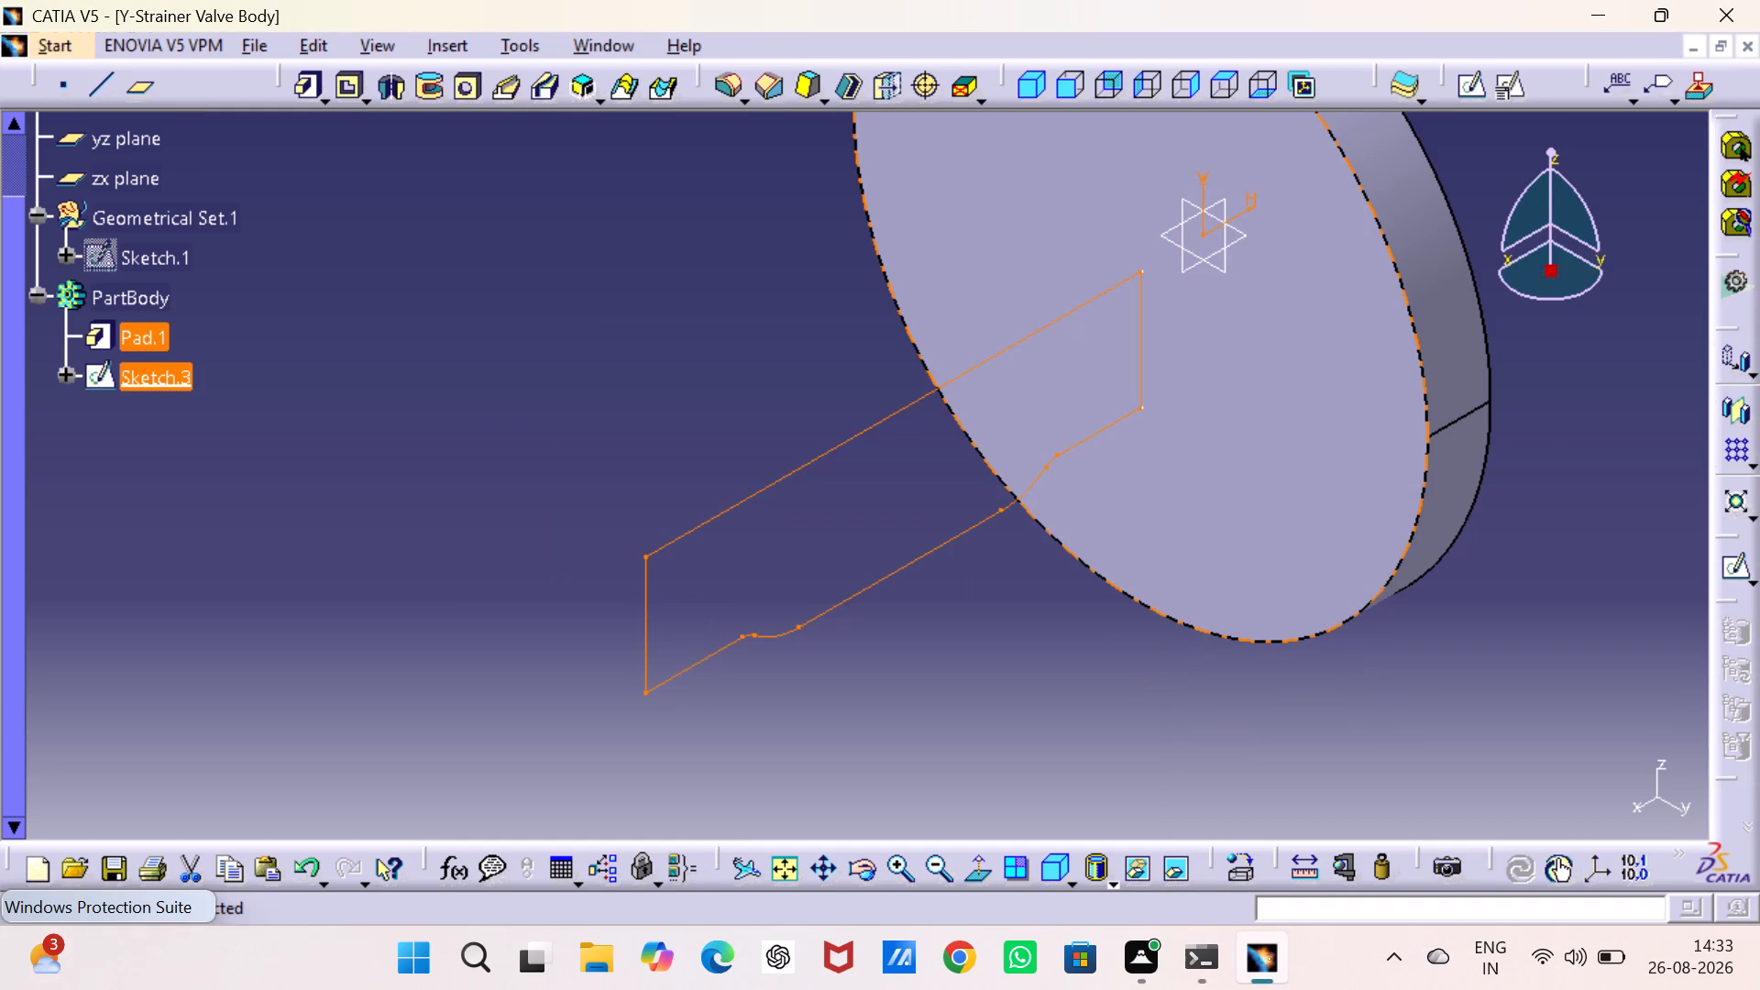
click(391, 87)
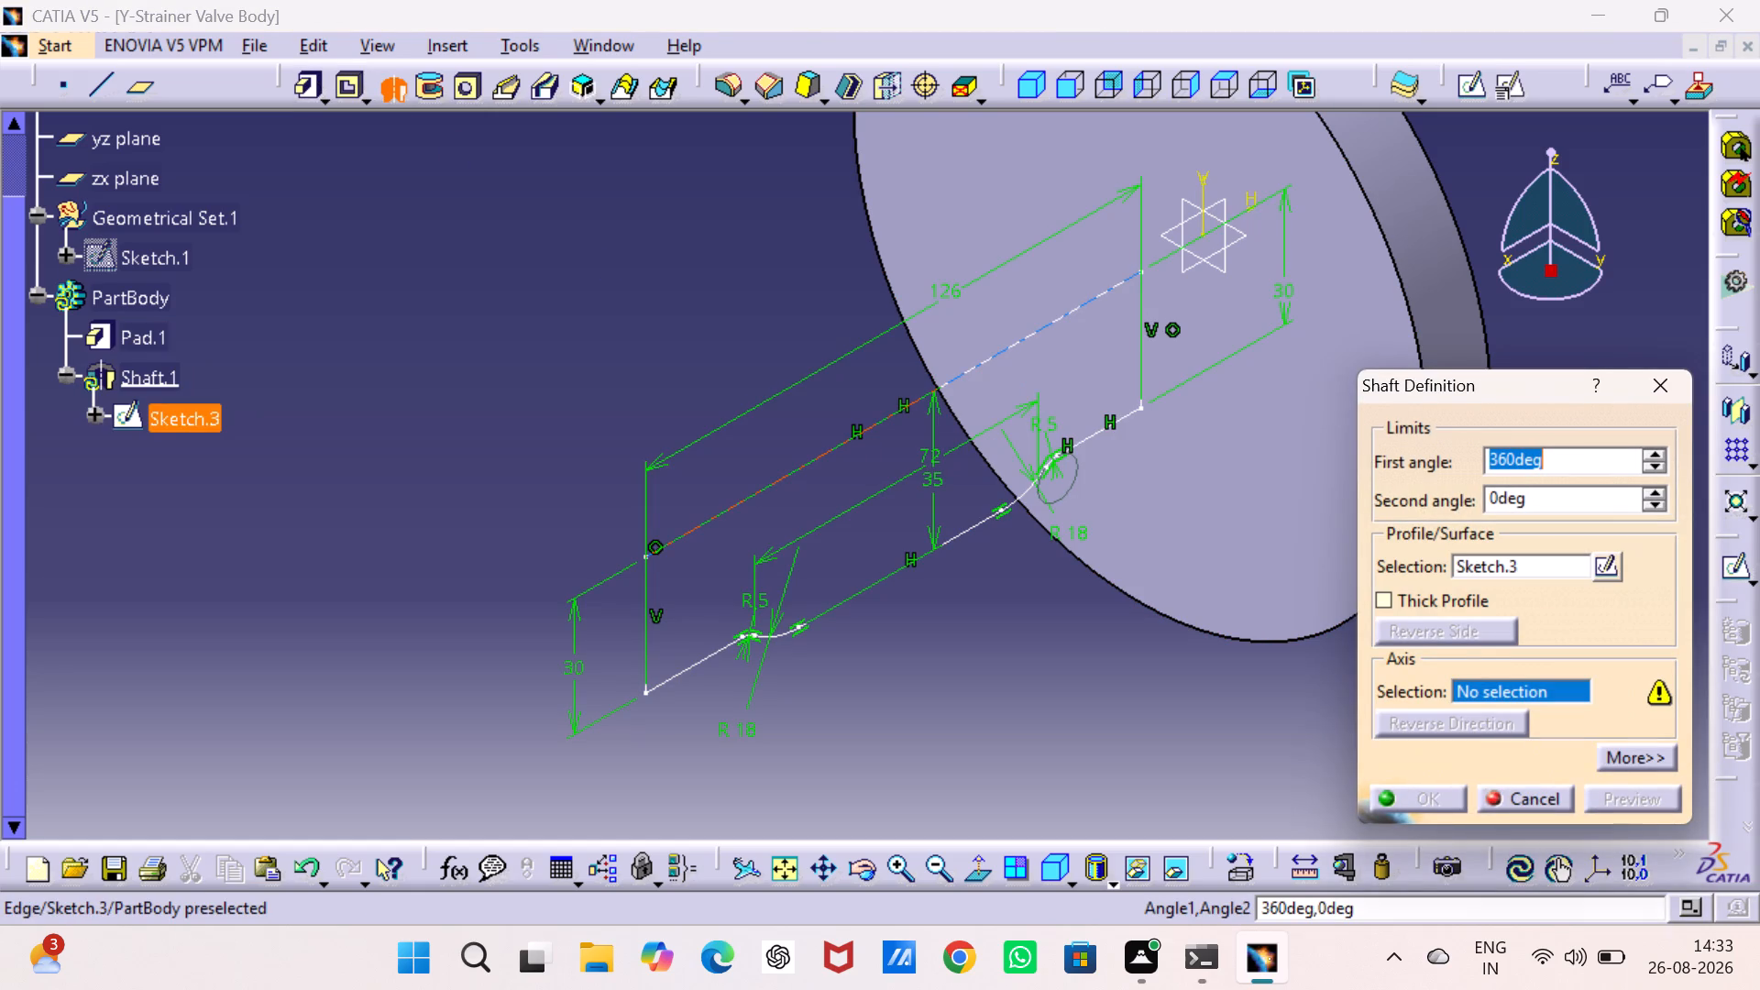
click(1025, 338)
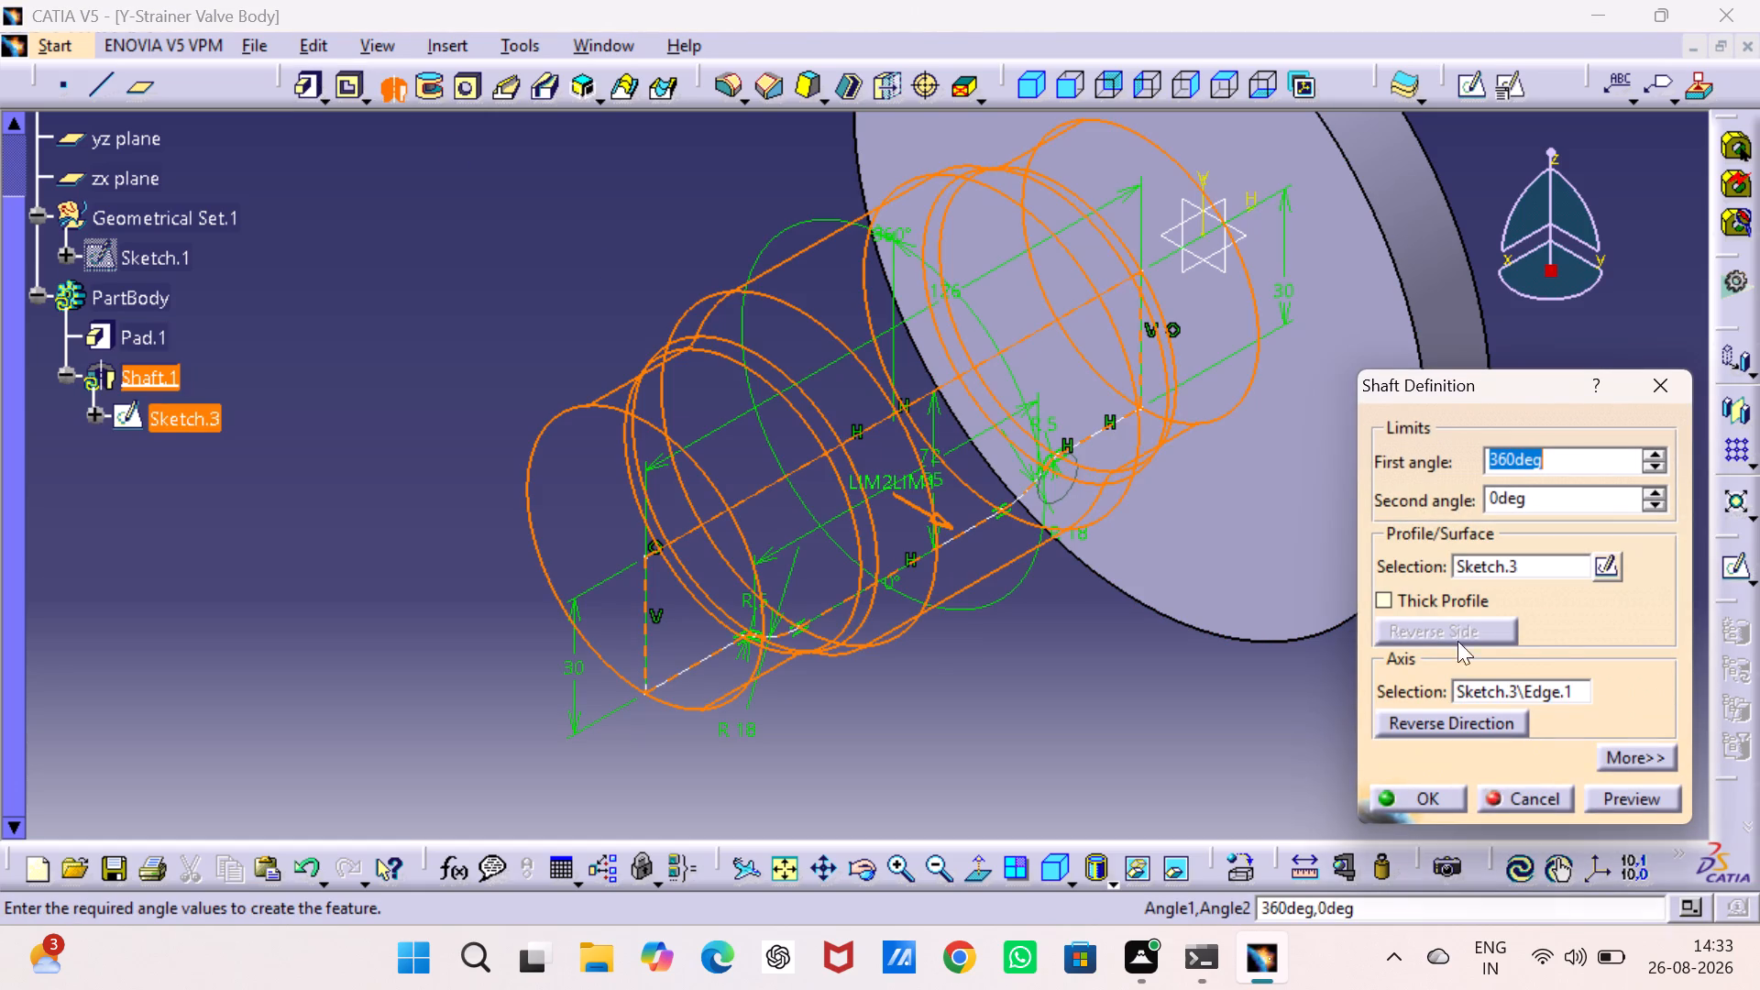
click(1636, 793)
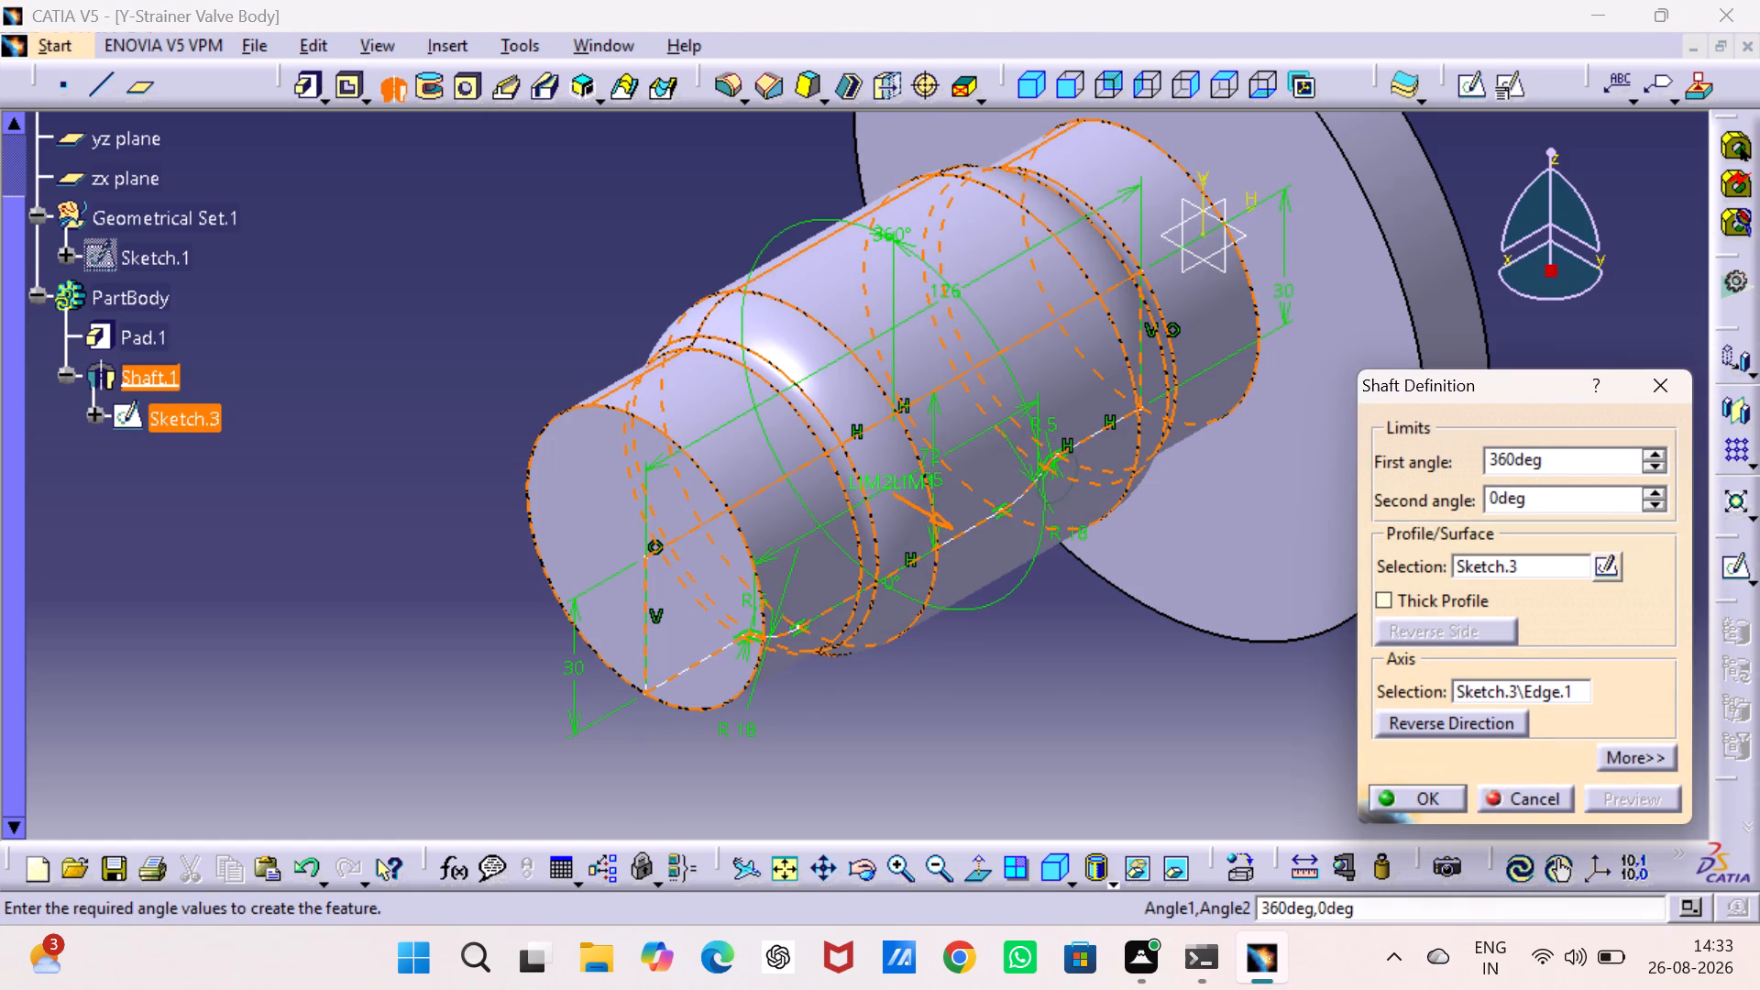
click(1119, 683)
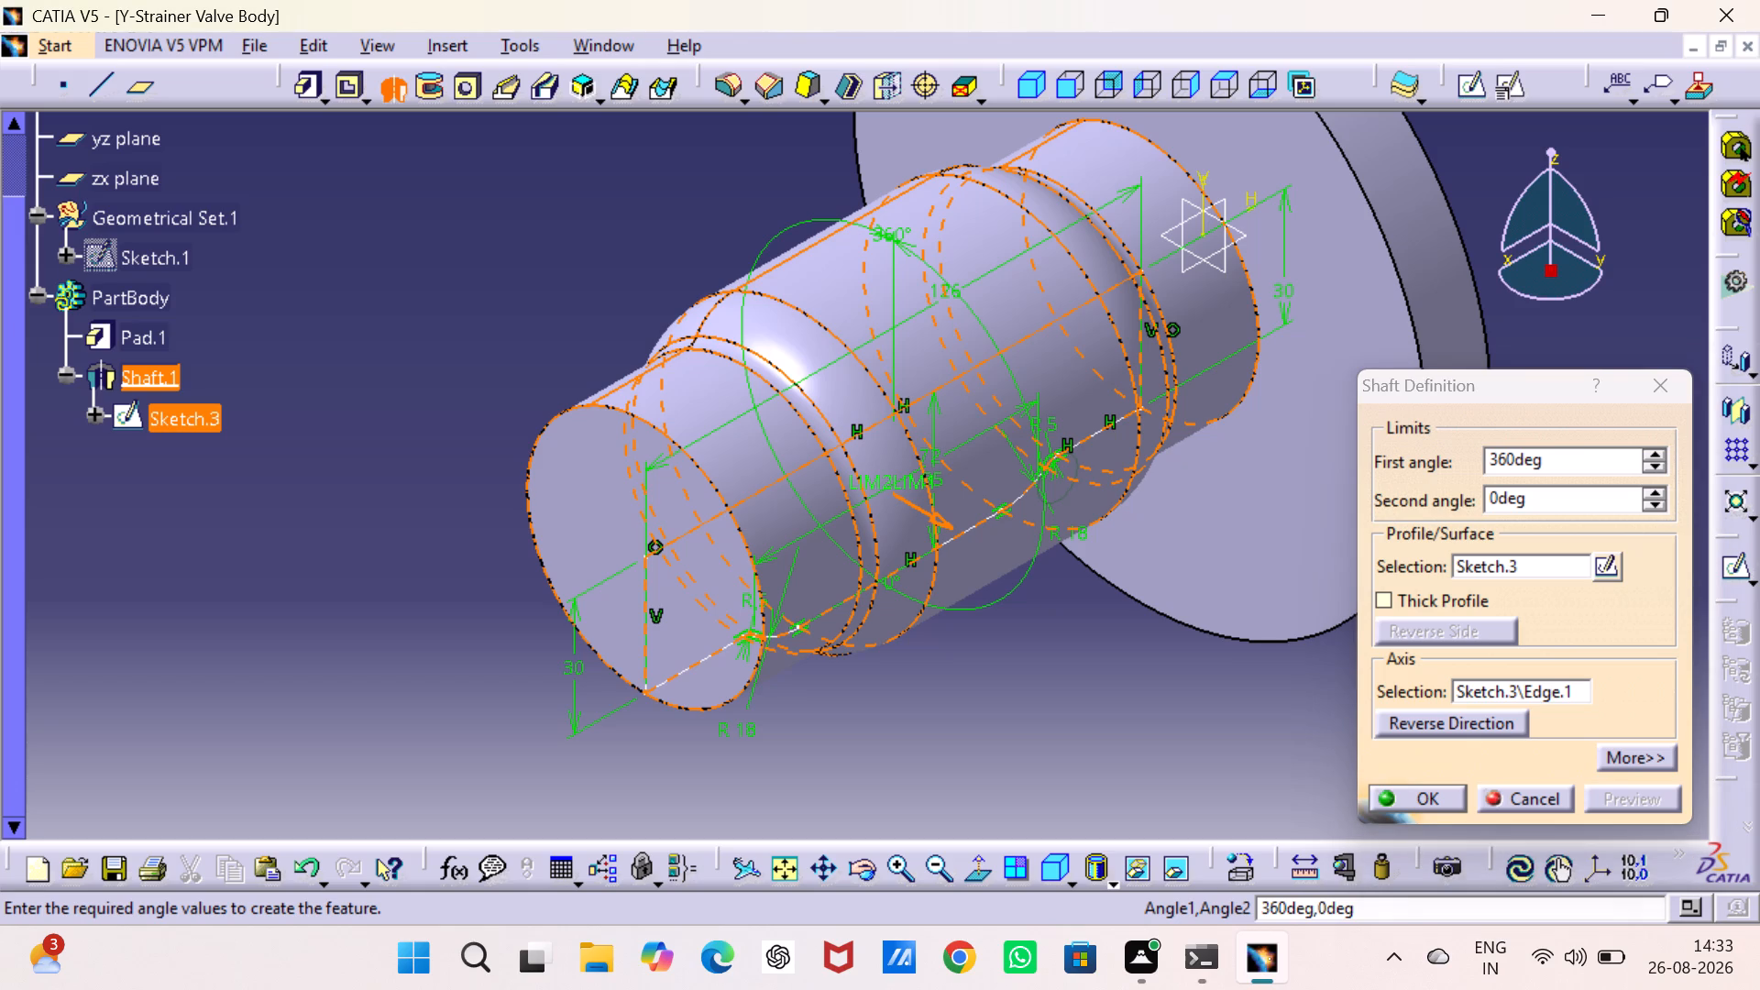
click(1432, 801)
click(1139, 727)
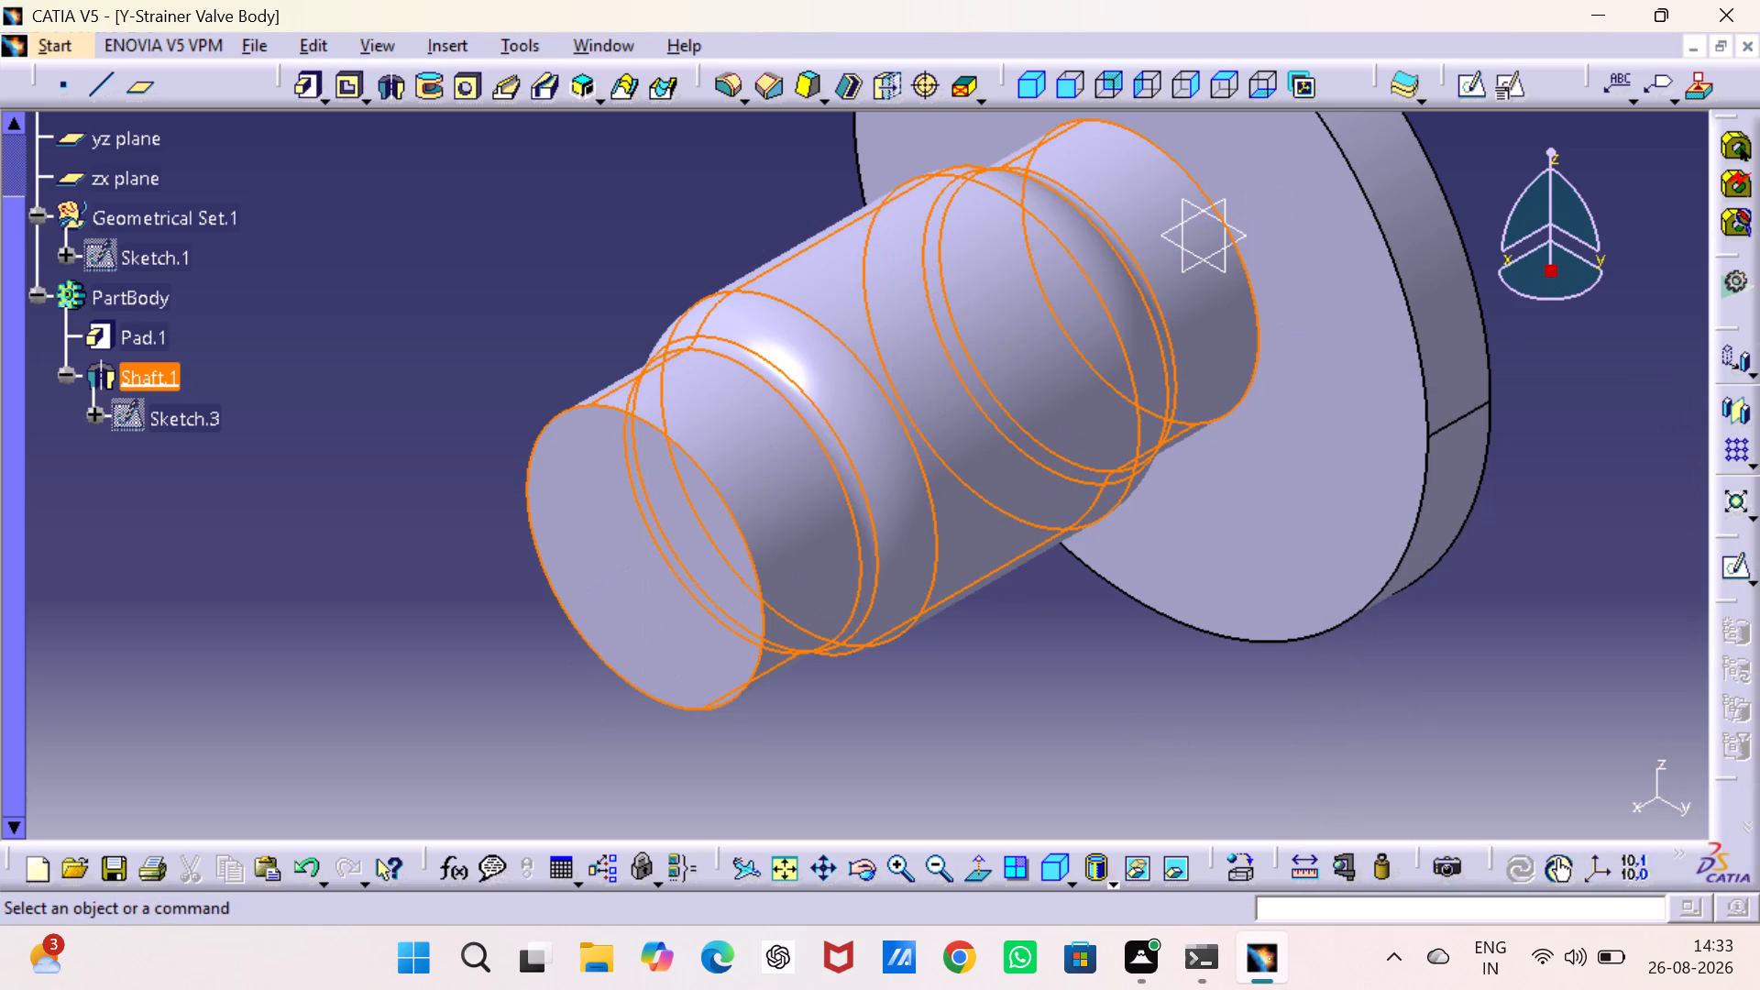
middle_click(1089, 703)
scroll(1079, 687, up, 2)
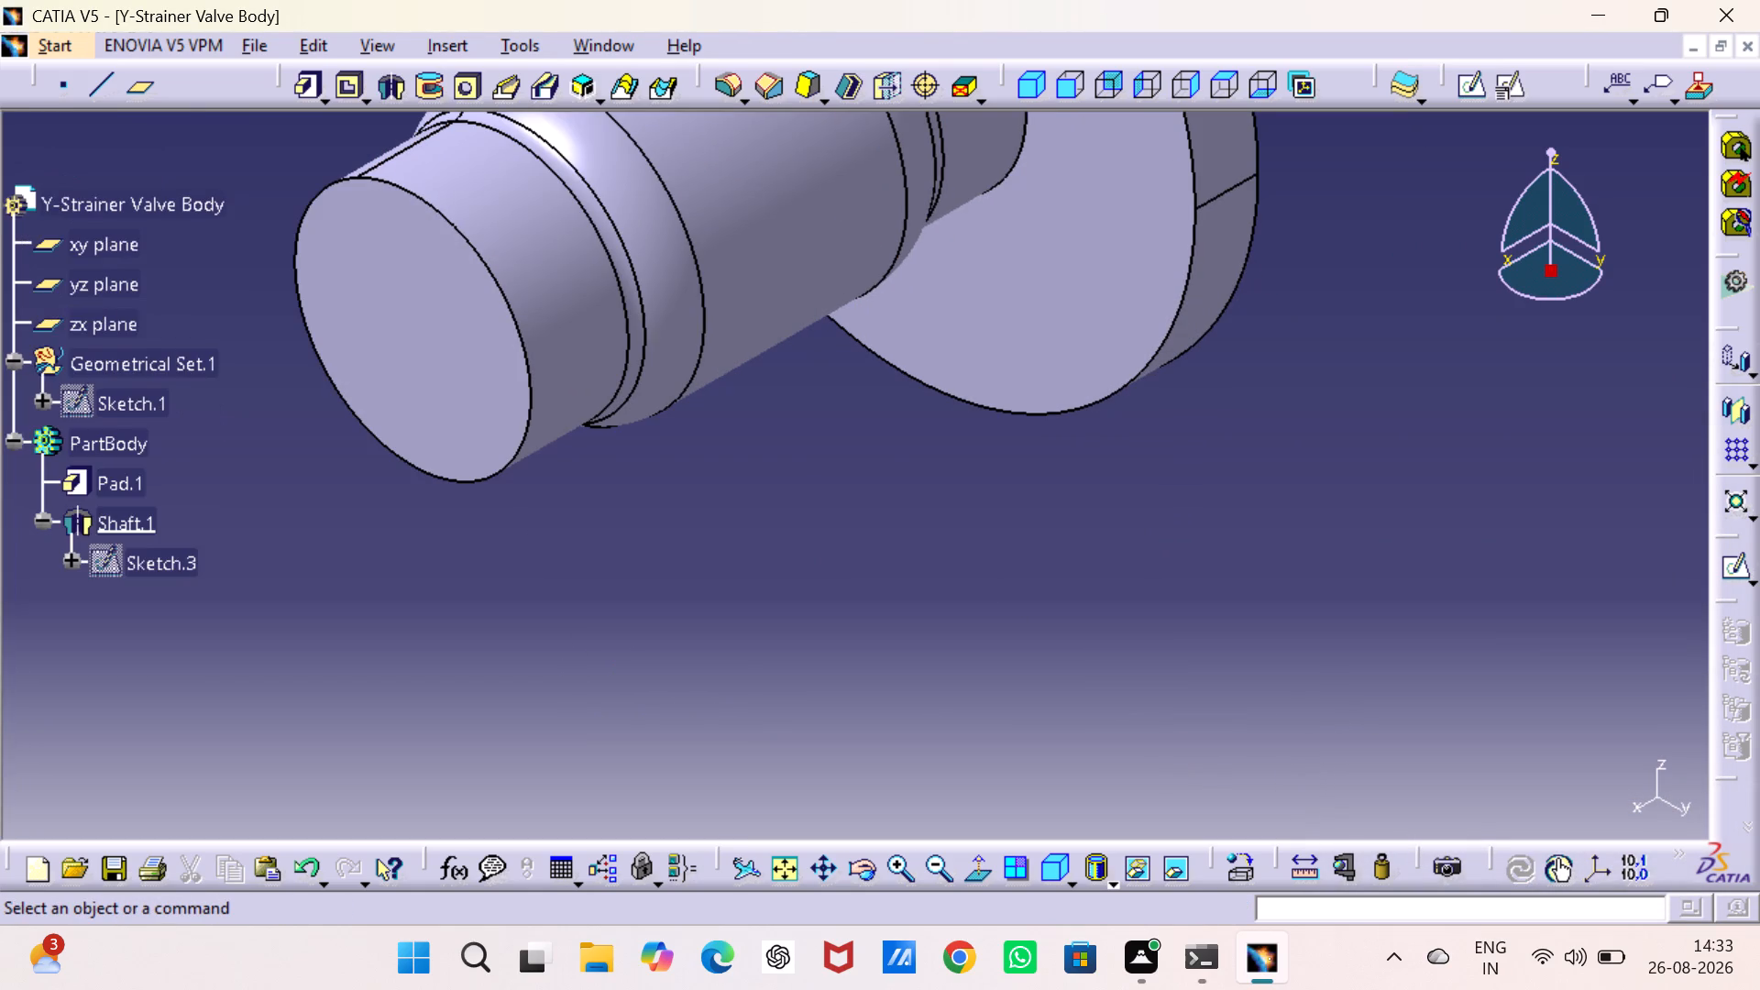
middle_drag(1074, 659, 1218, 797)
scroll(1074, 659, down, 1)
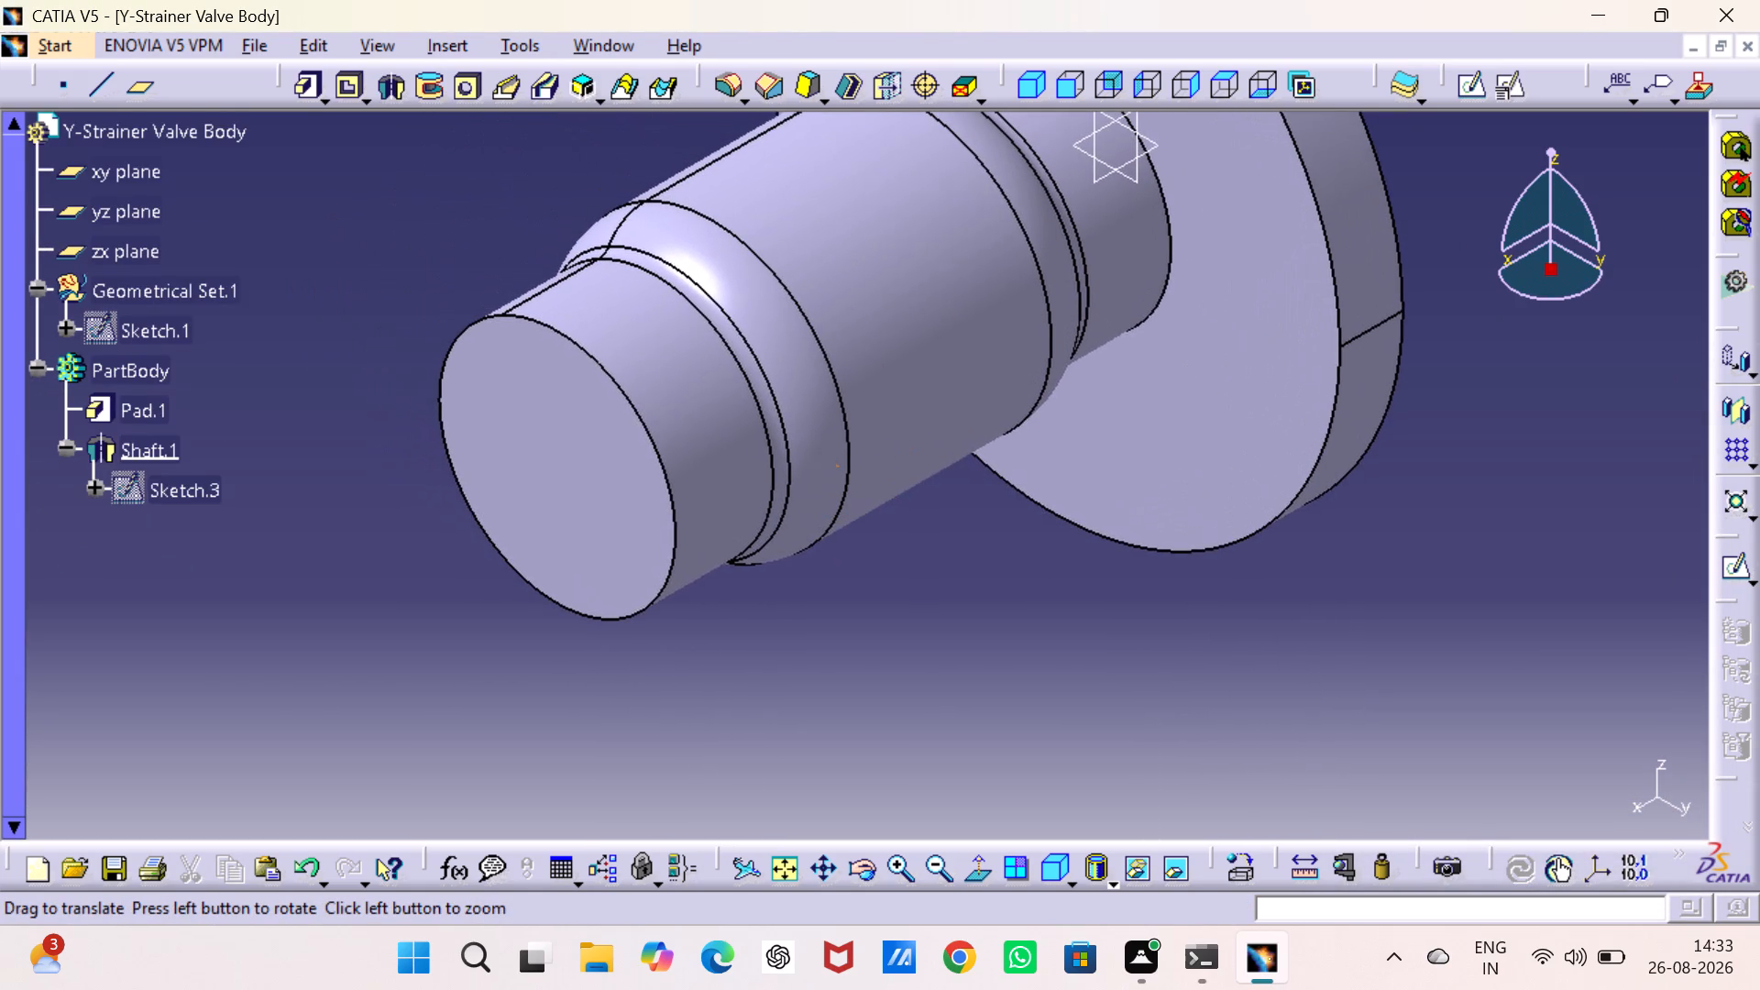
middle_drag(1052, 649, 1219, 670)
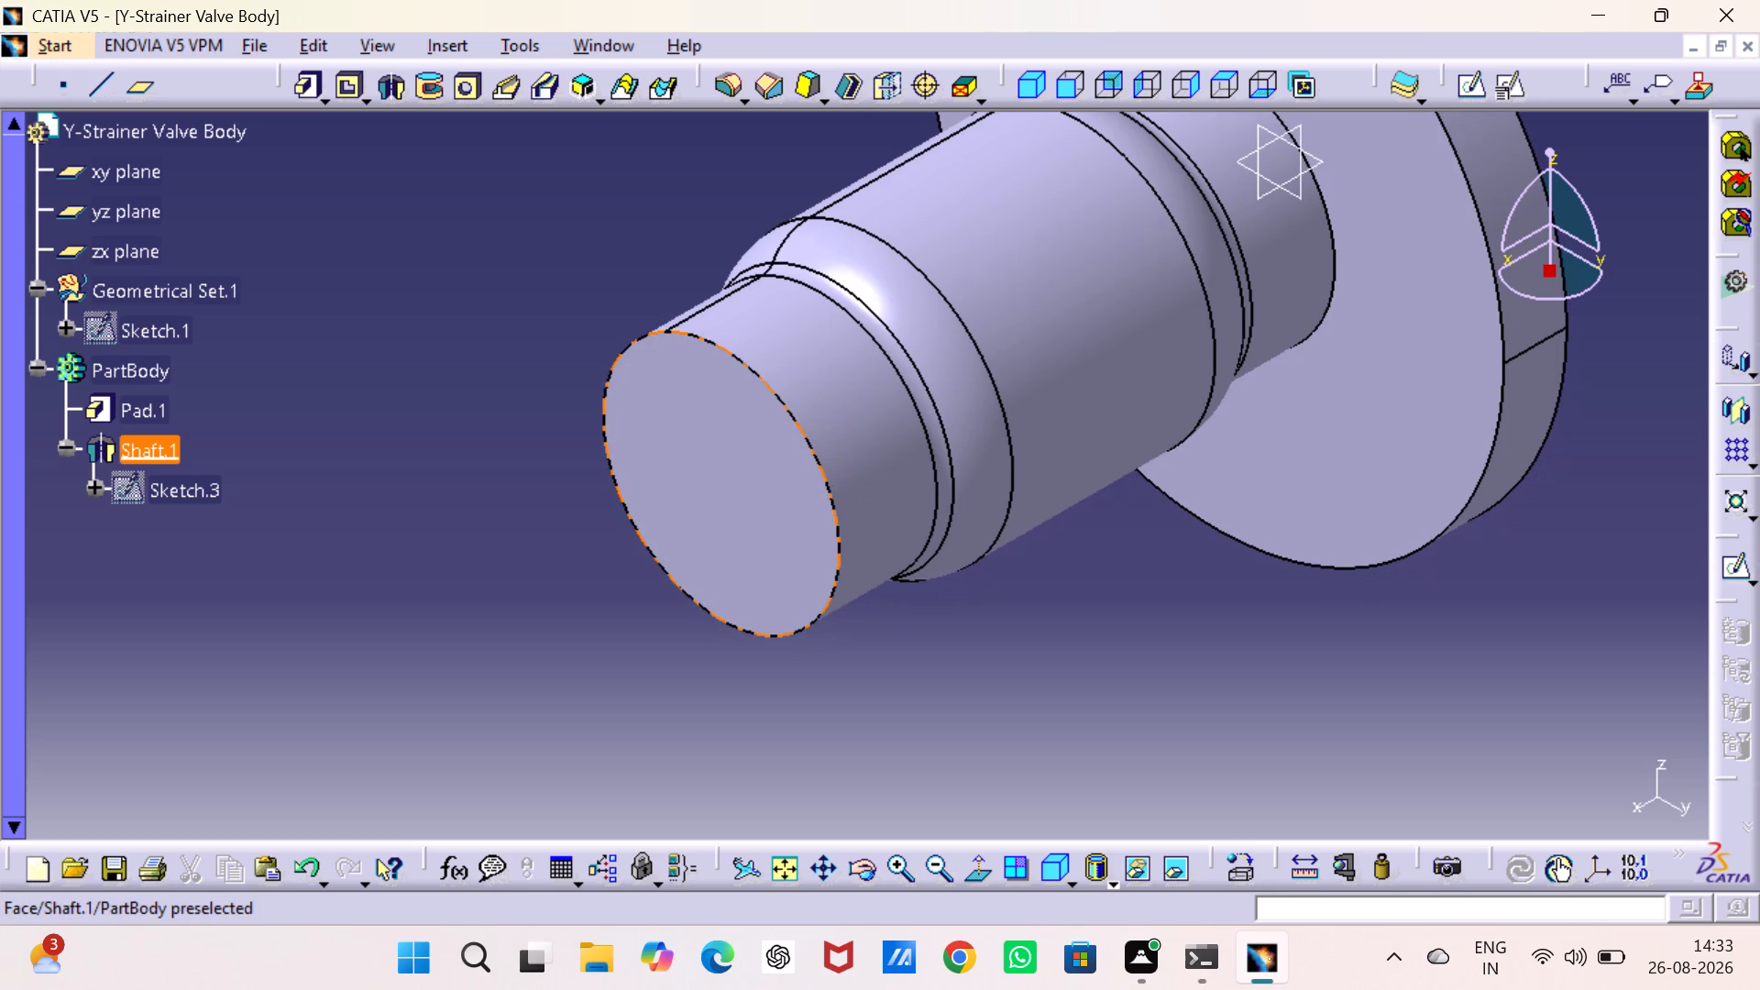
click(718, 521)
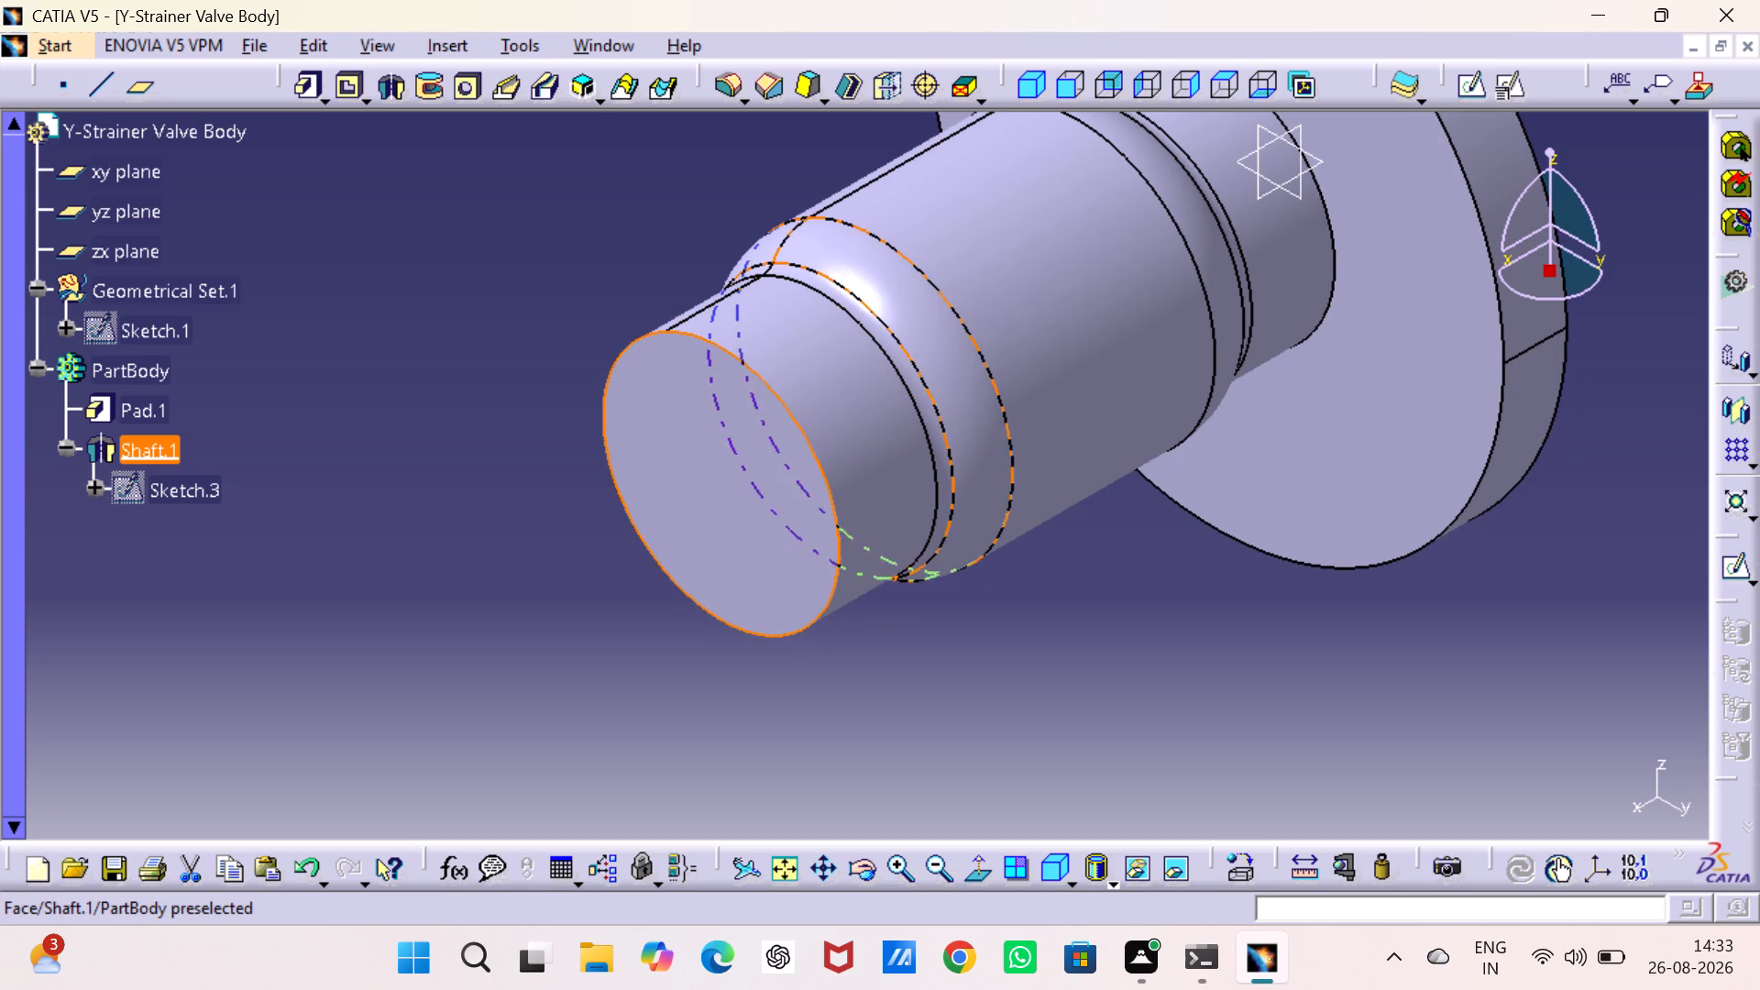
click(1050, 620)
Set the length of the disc pad, Pad.1, to 18 mm.
double_click(161, 402)
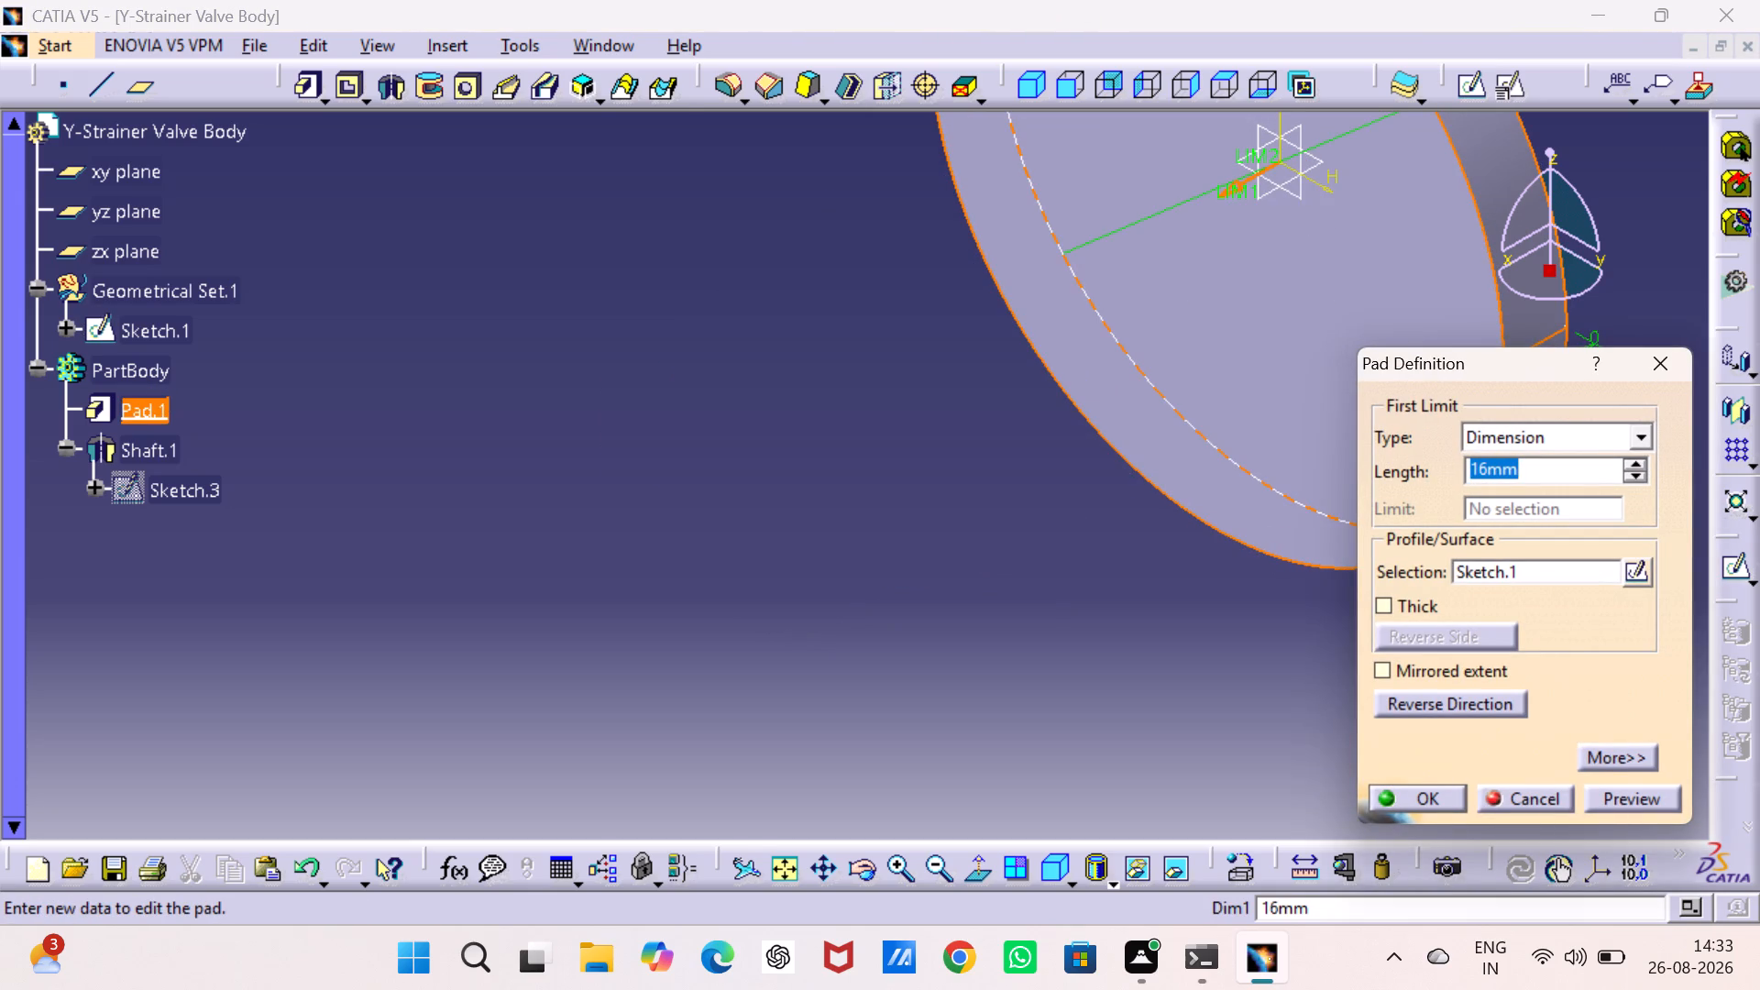
text(18)
key(Return)
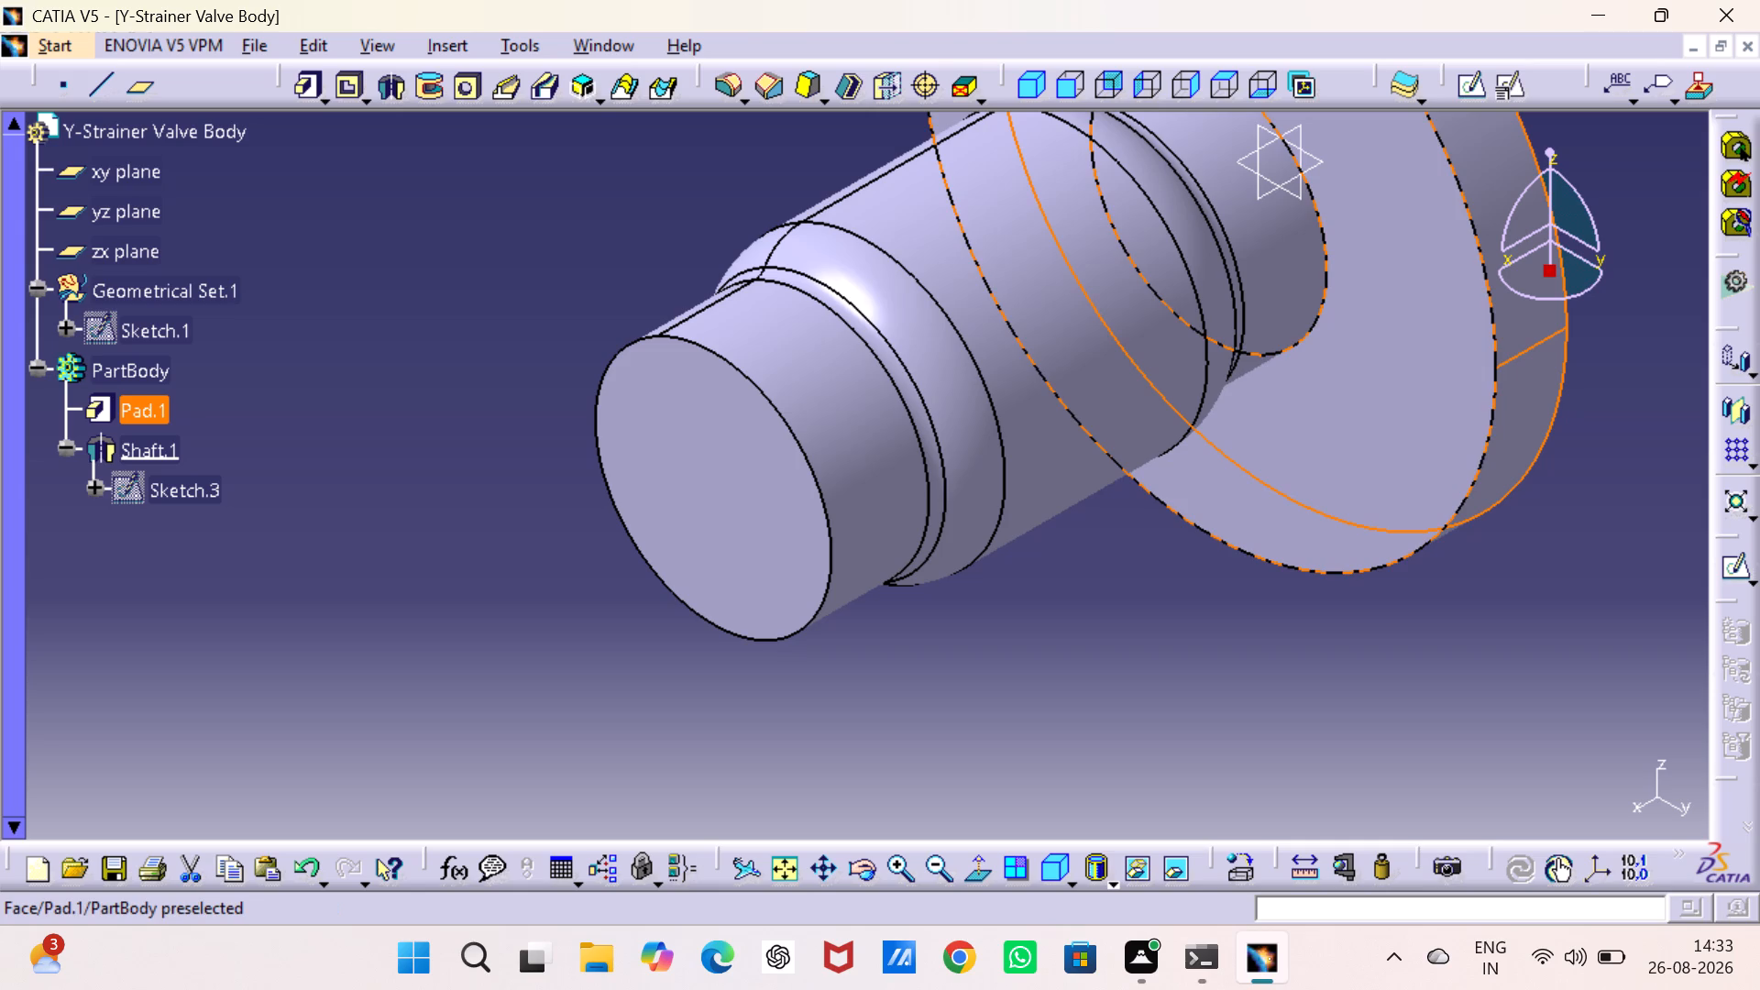
click(1234, 574)
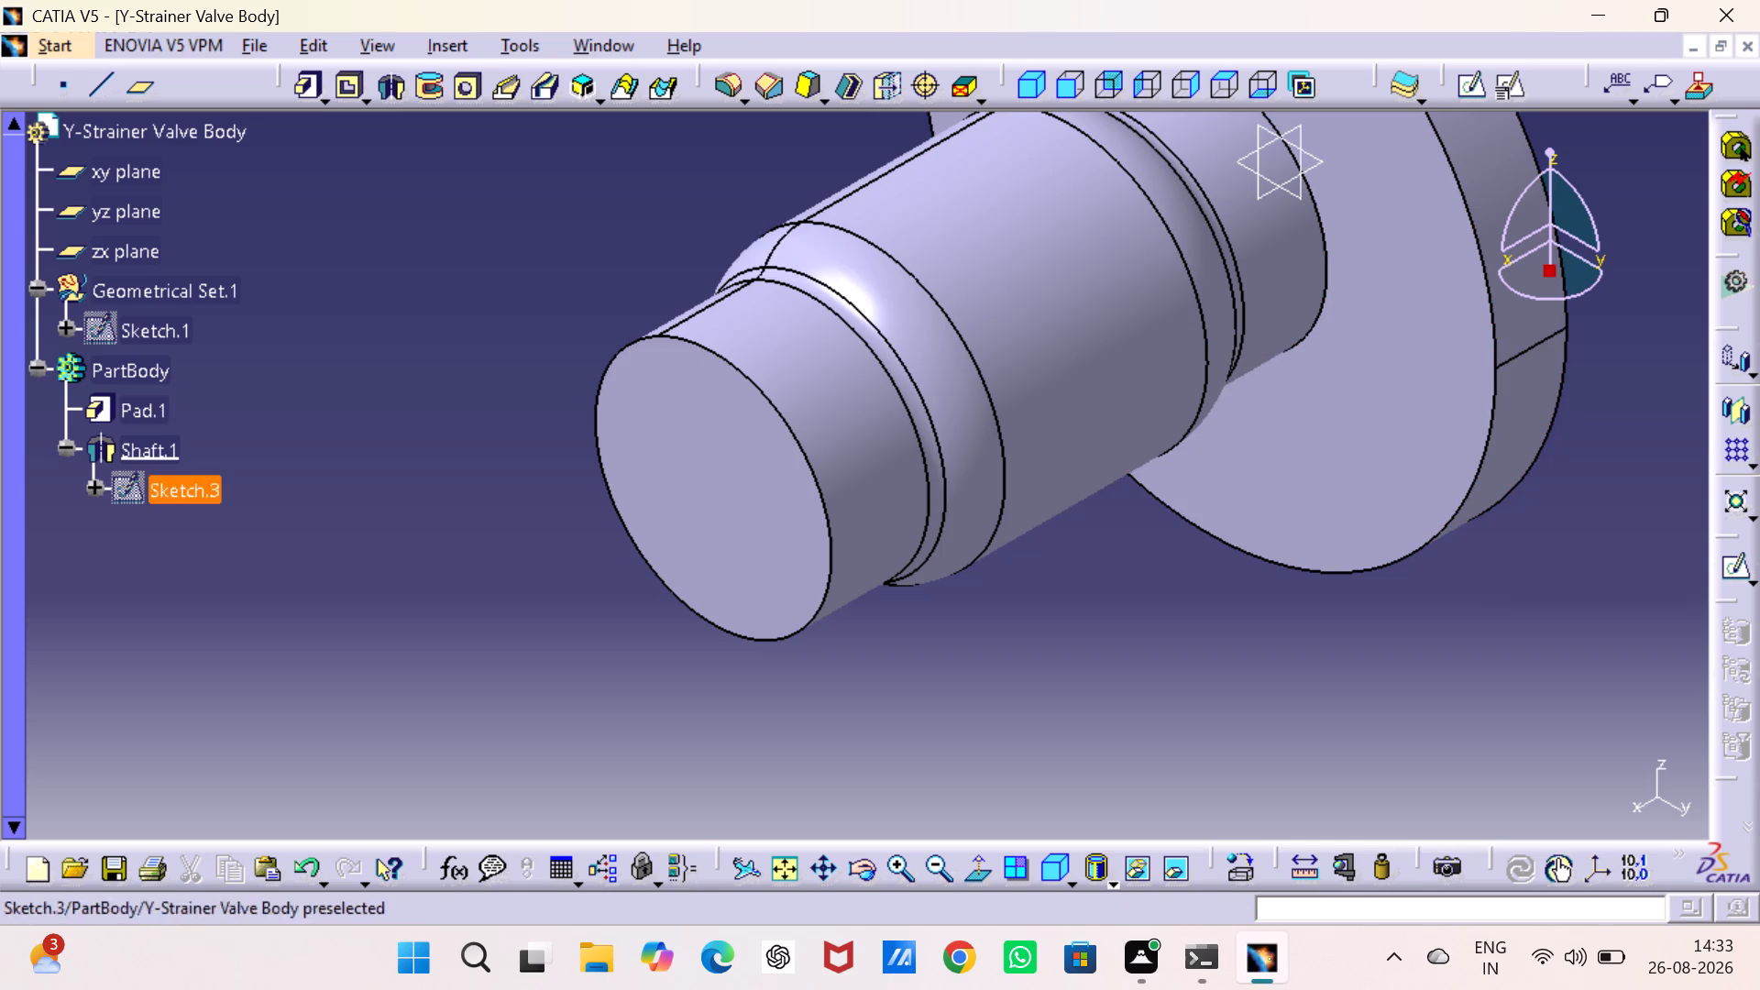
Review the definition settings of the disc pad, Pad.1, and of the revolved Shaft.1.
double_click(138, 404)
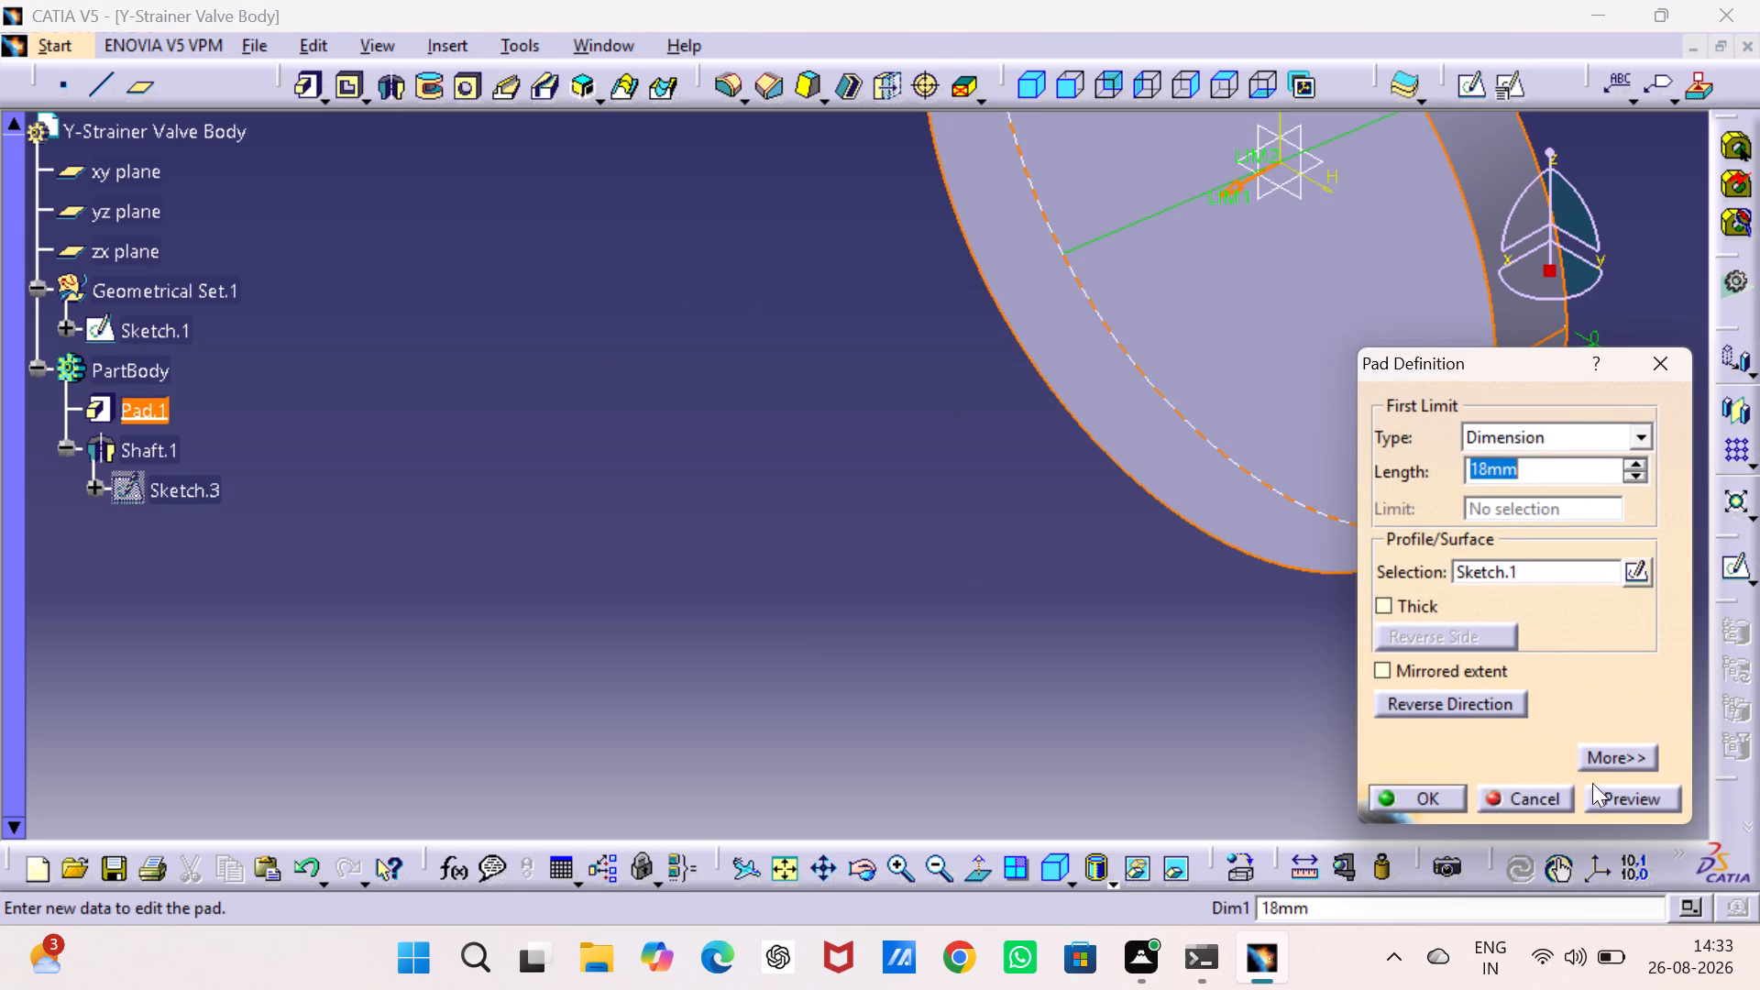
click(1421, 790)
click(1193, 689)
scroll(1201, 576, up, 3)
scroll(1209, 567, down, 1)
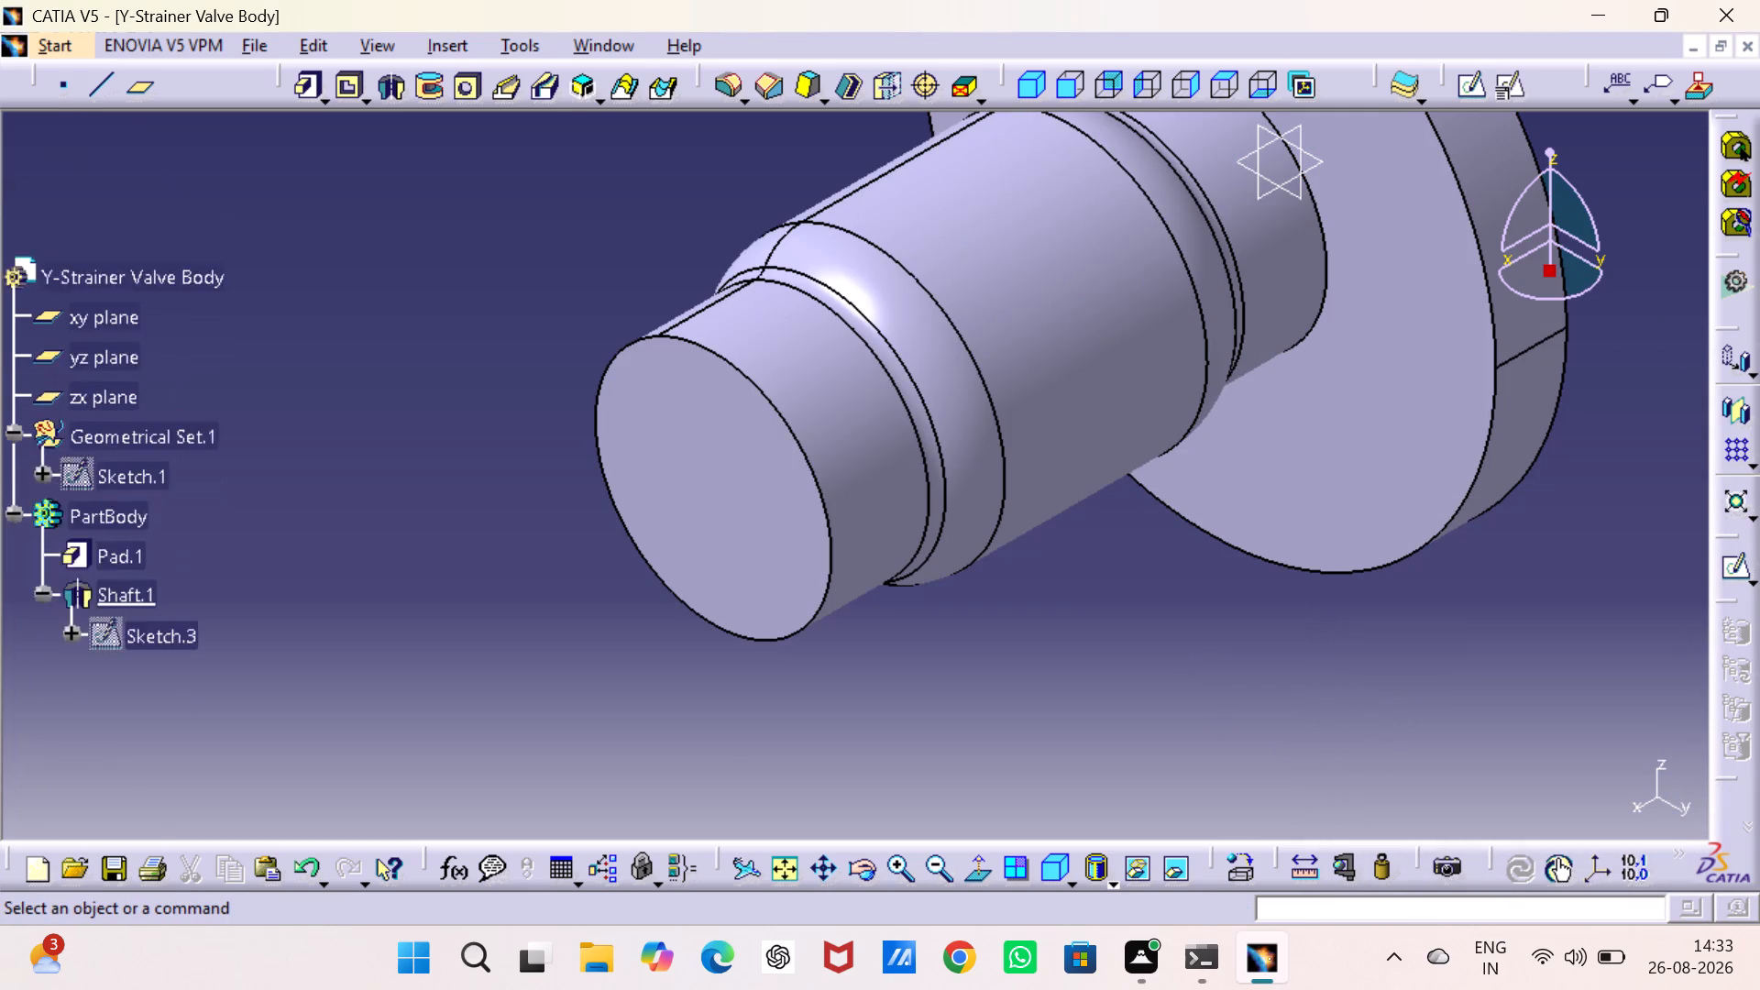
scroll(1209, 567, down, 1)
middle_drag(1209, 567, 1006, 642)
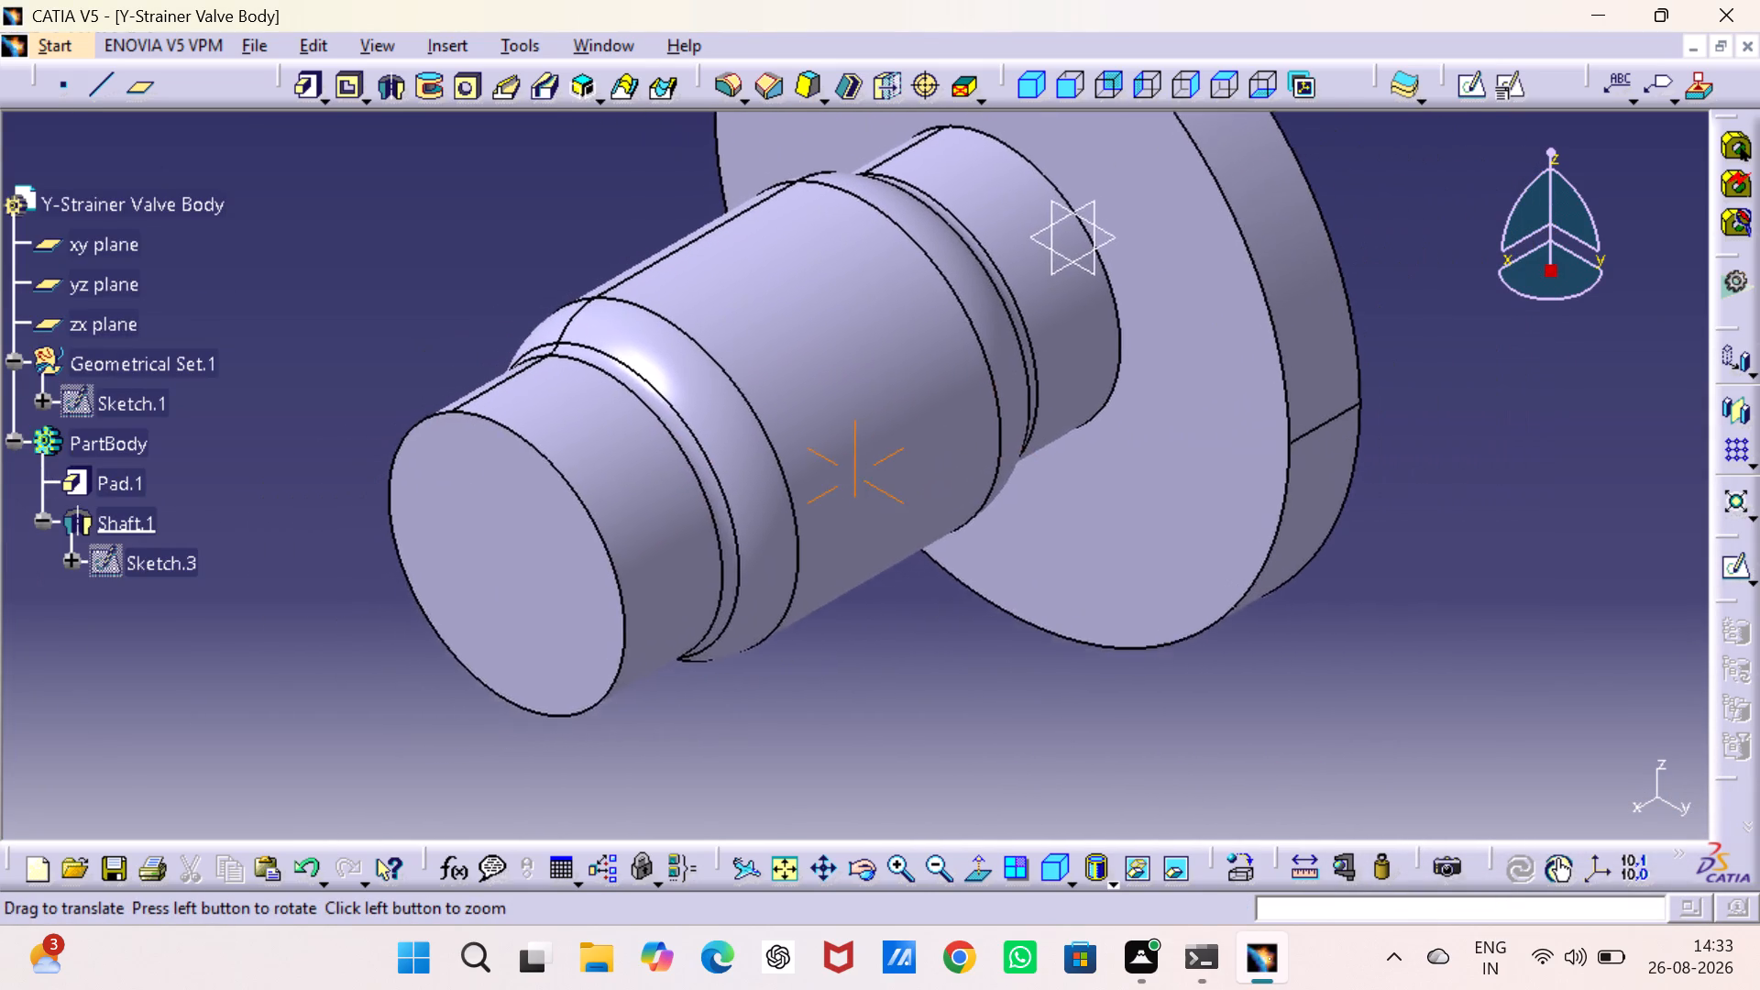
middle_drag(1006, 642, 1101, 593)
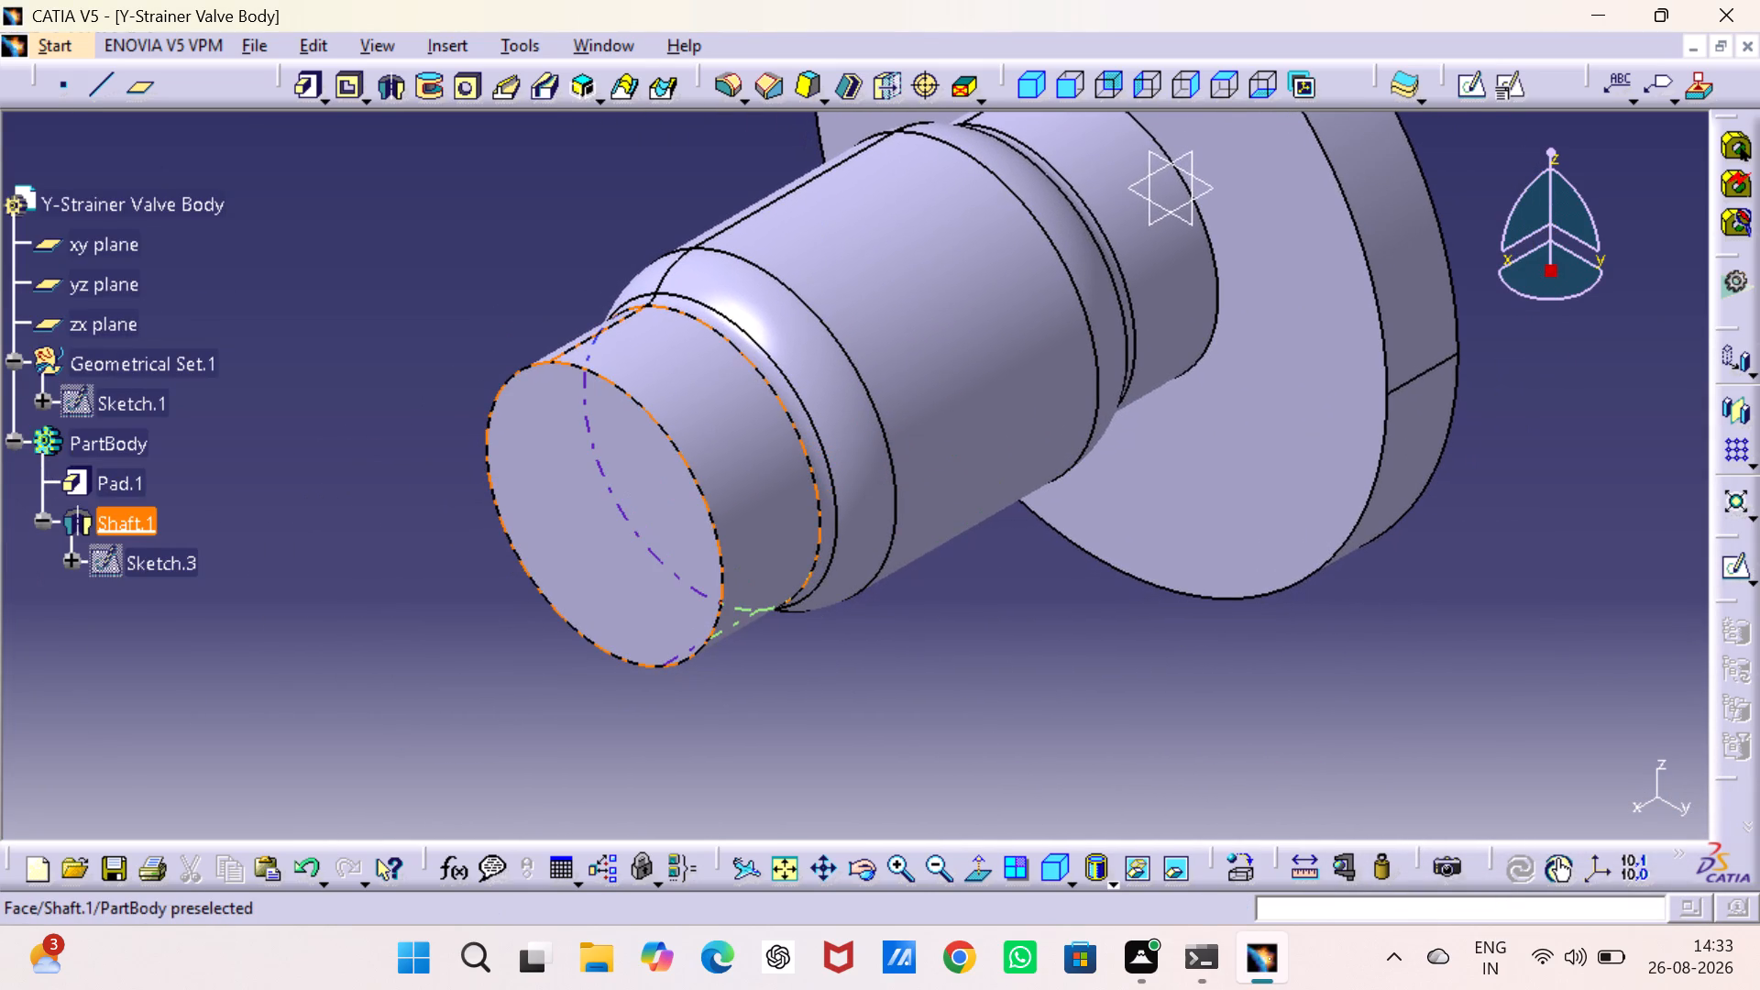
double_click(769, 435)
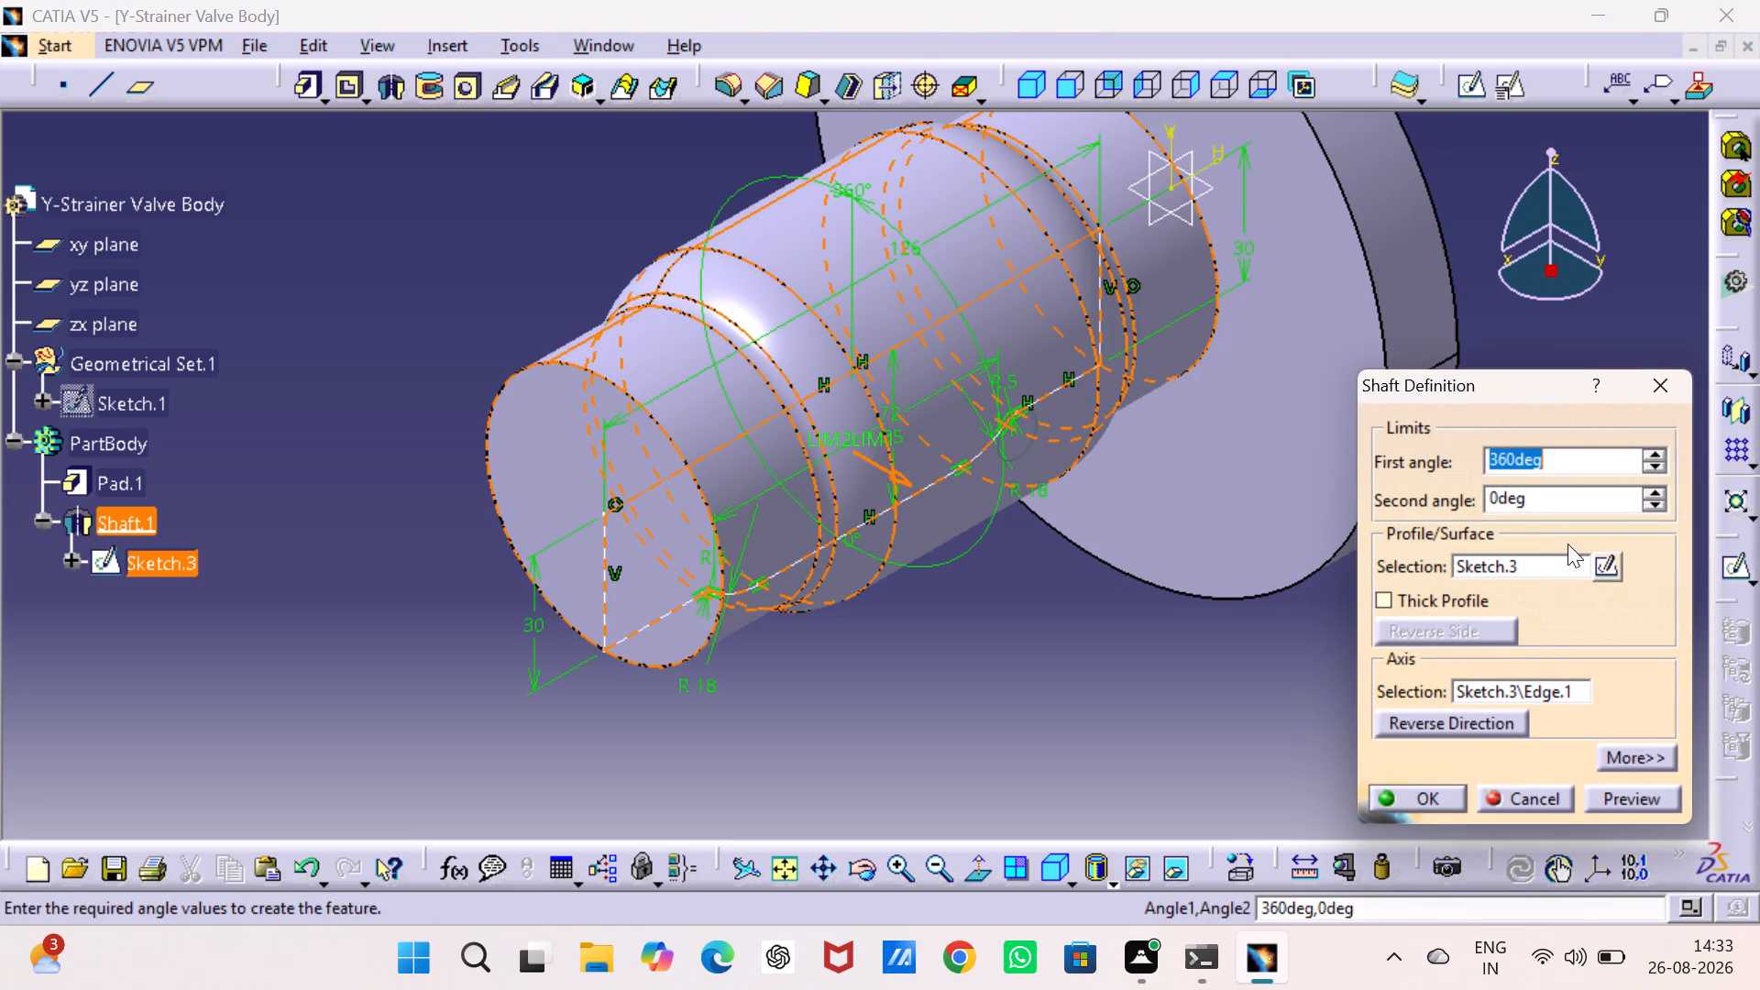
click(1654, 389)
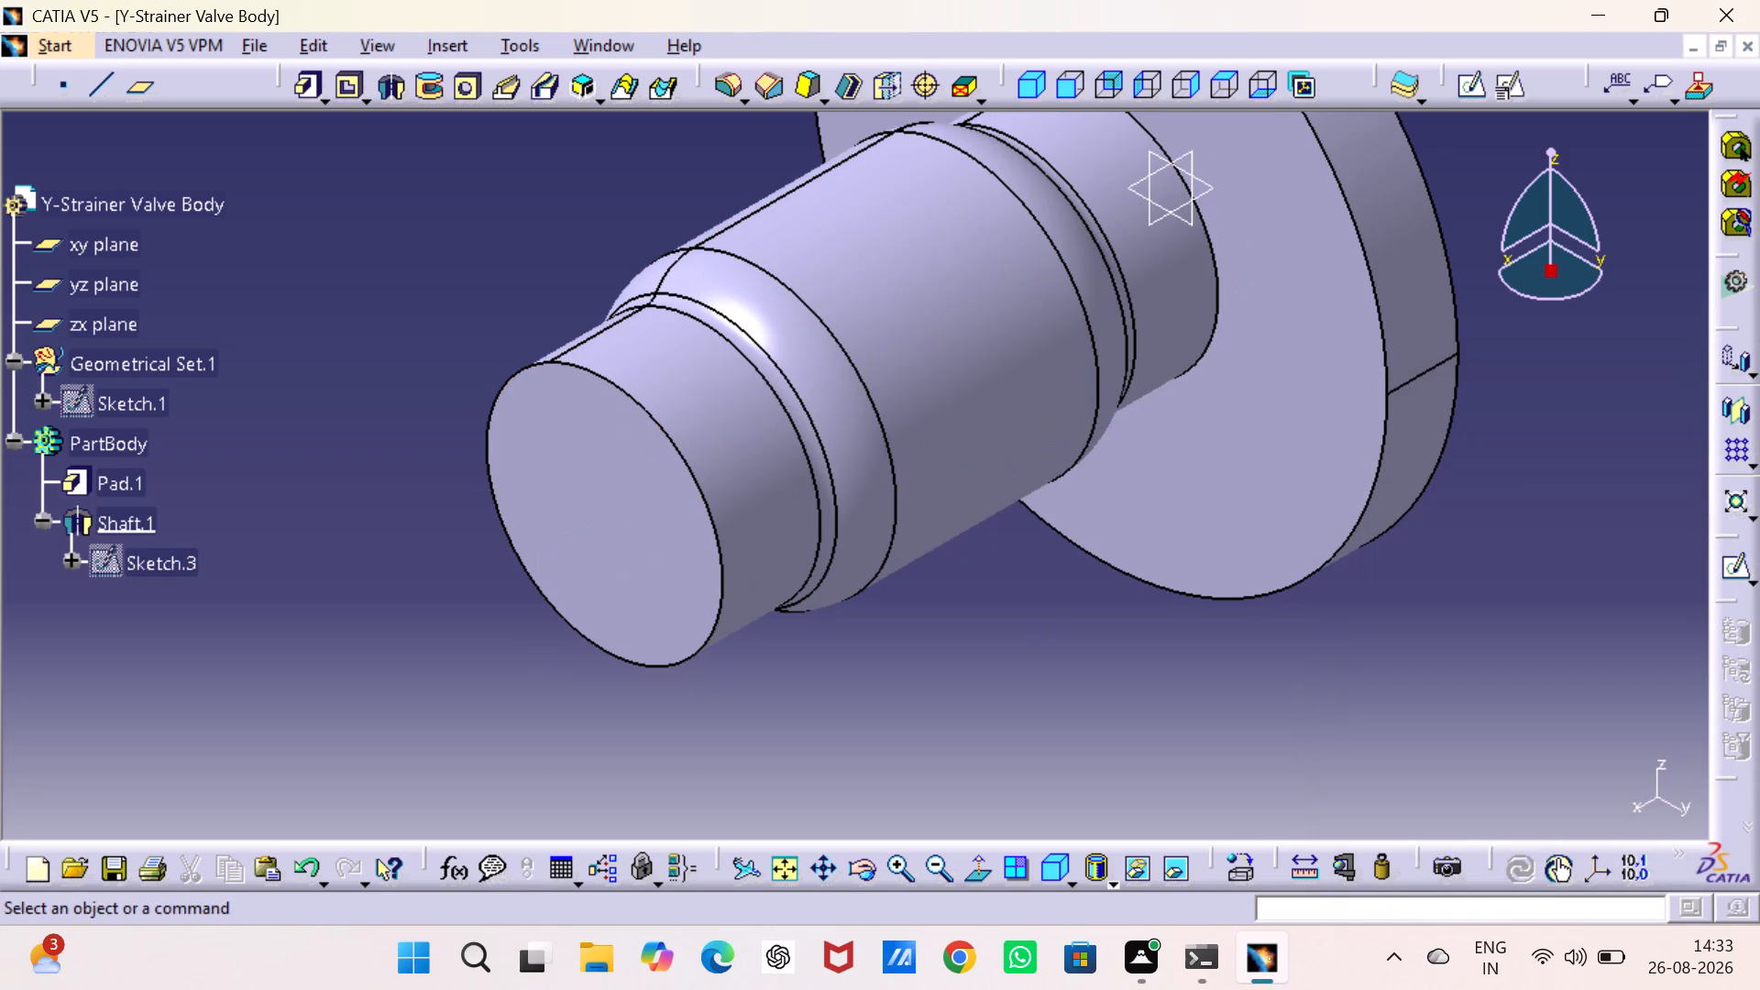
click(1010, 632)
Sketch on the shaft's free end face, projecting the disc's outer circular edge into the sketch, and exit the sketch.
click(621, 448)
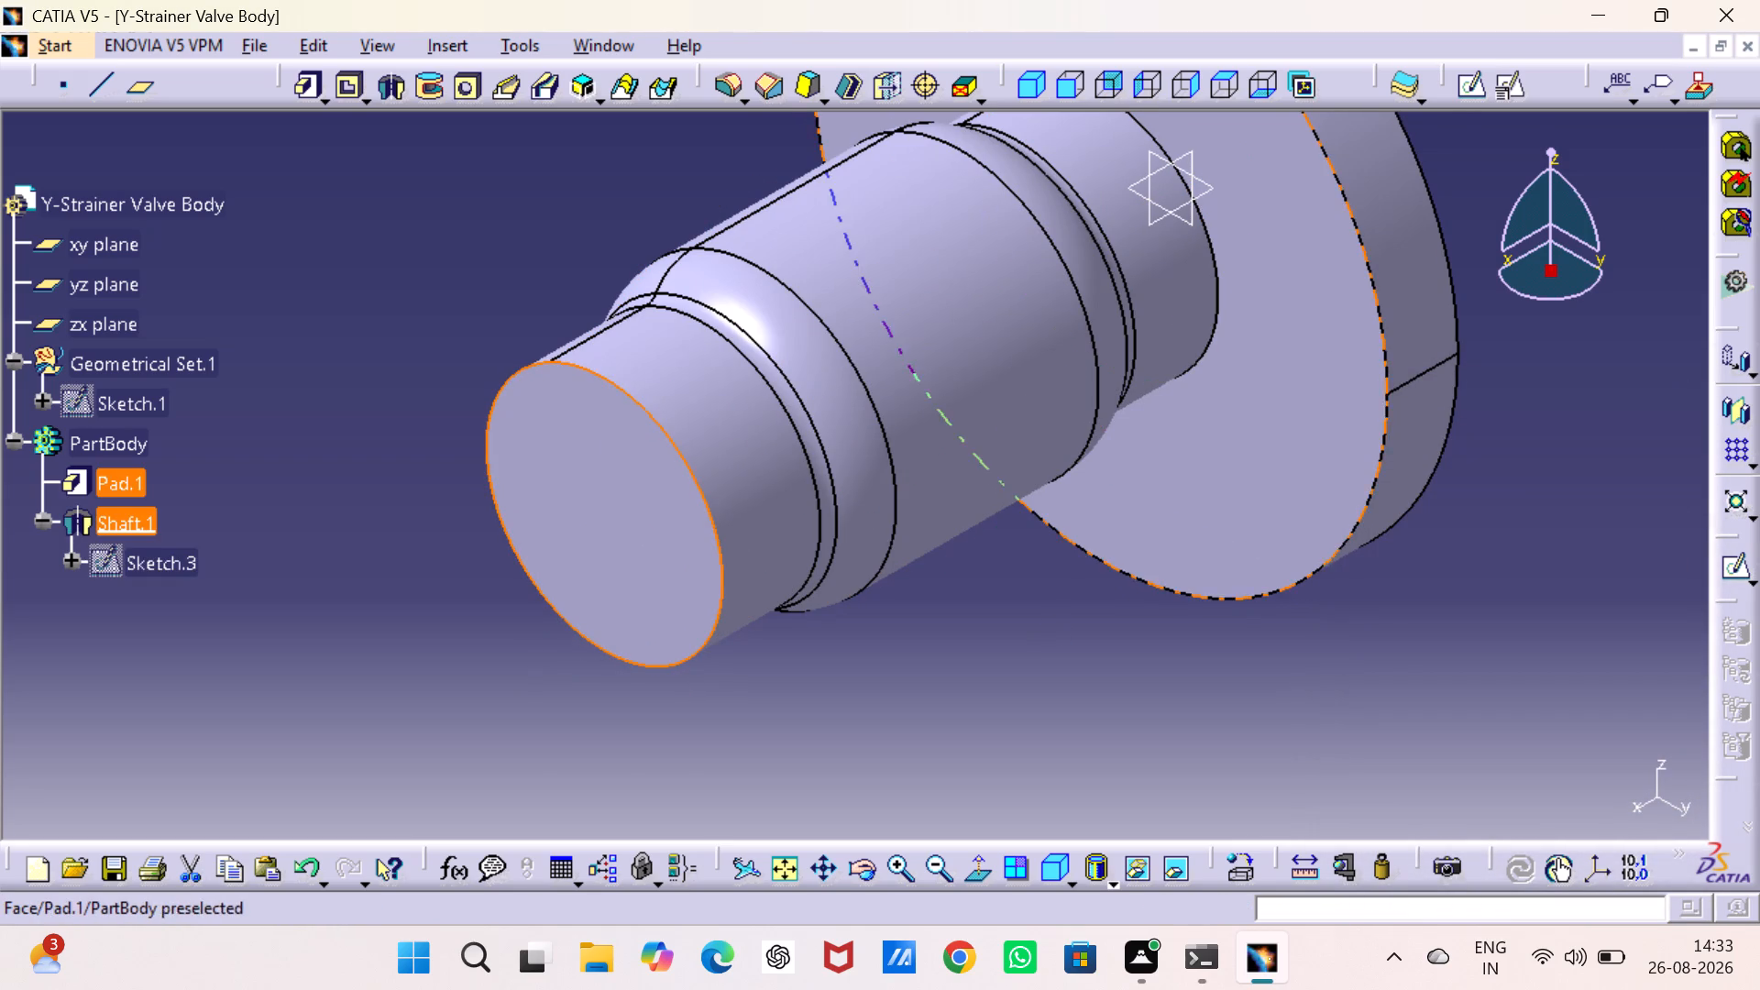
click(1464, 84)
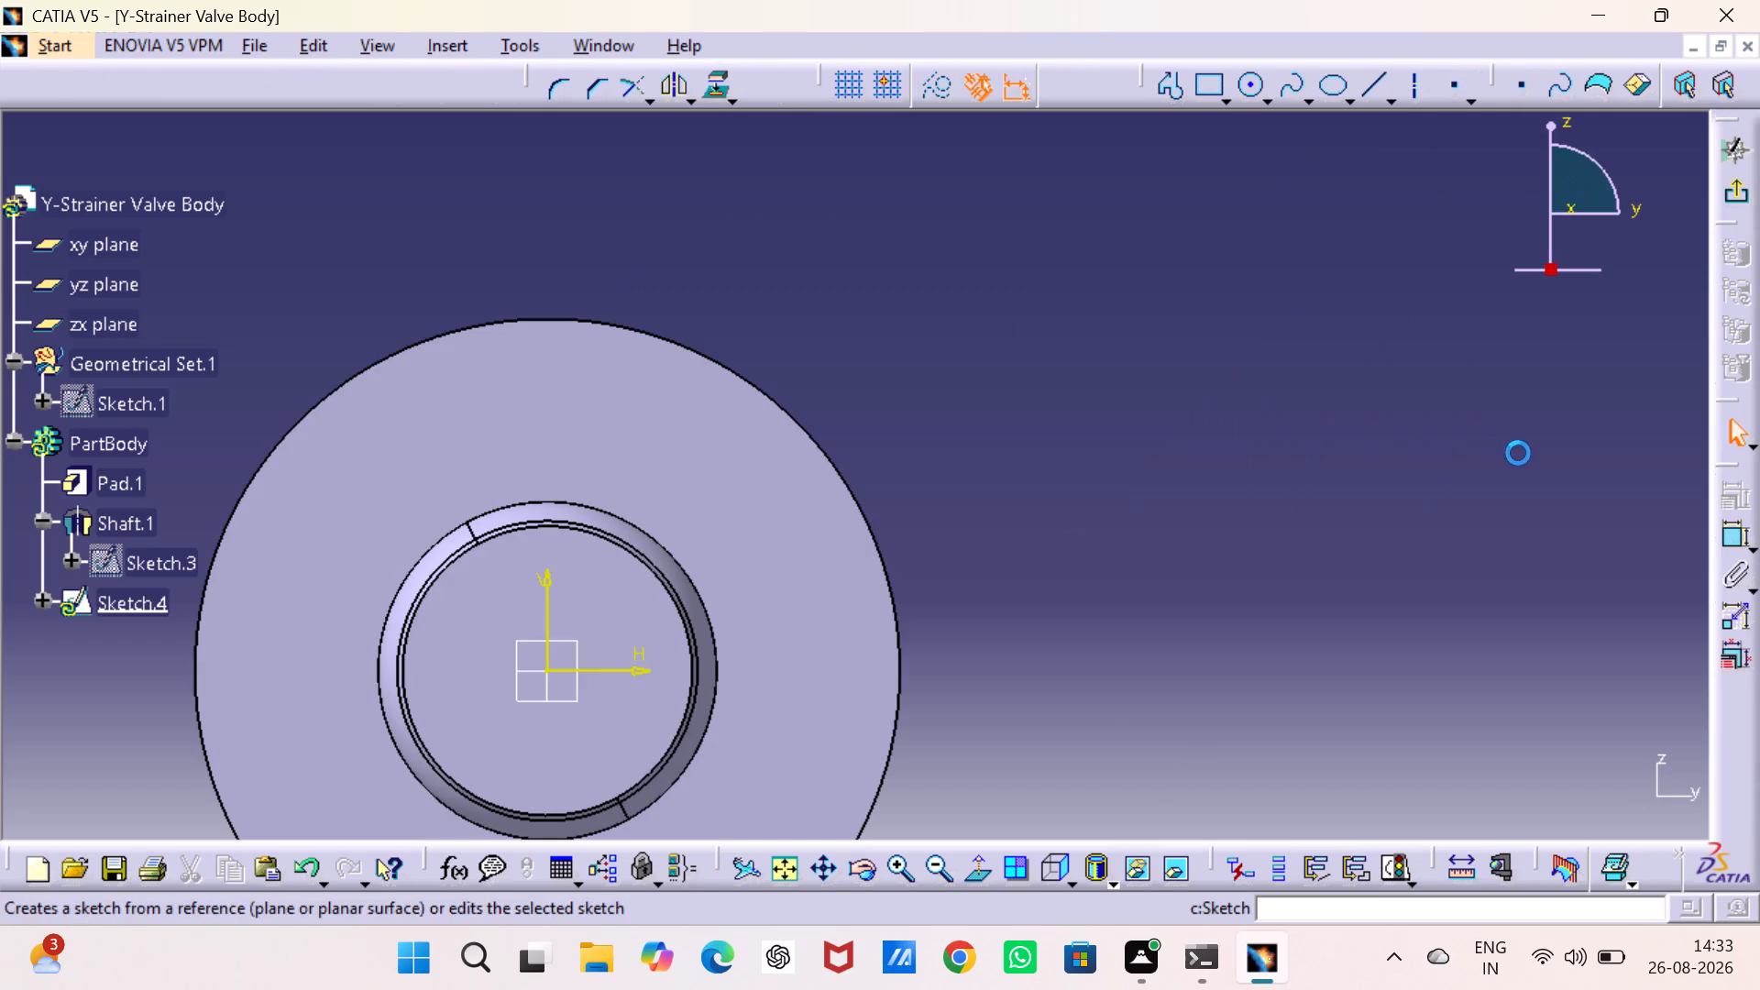
click(742, 379)
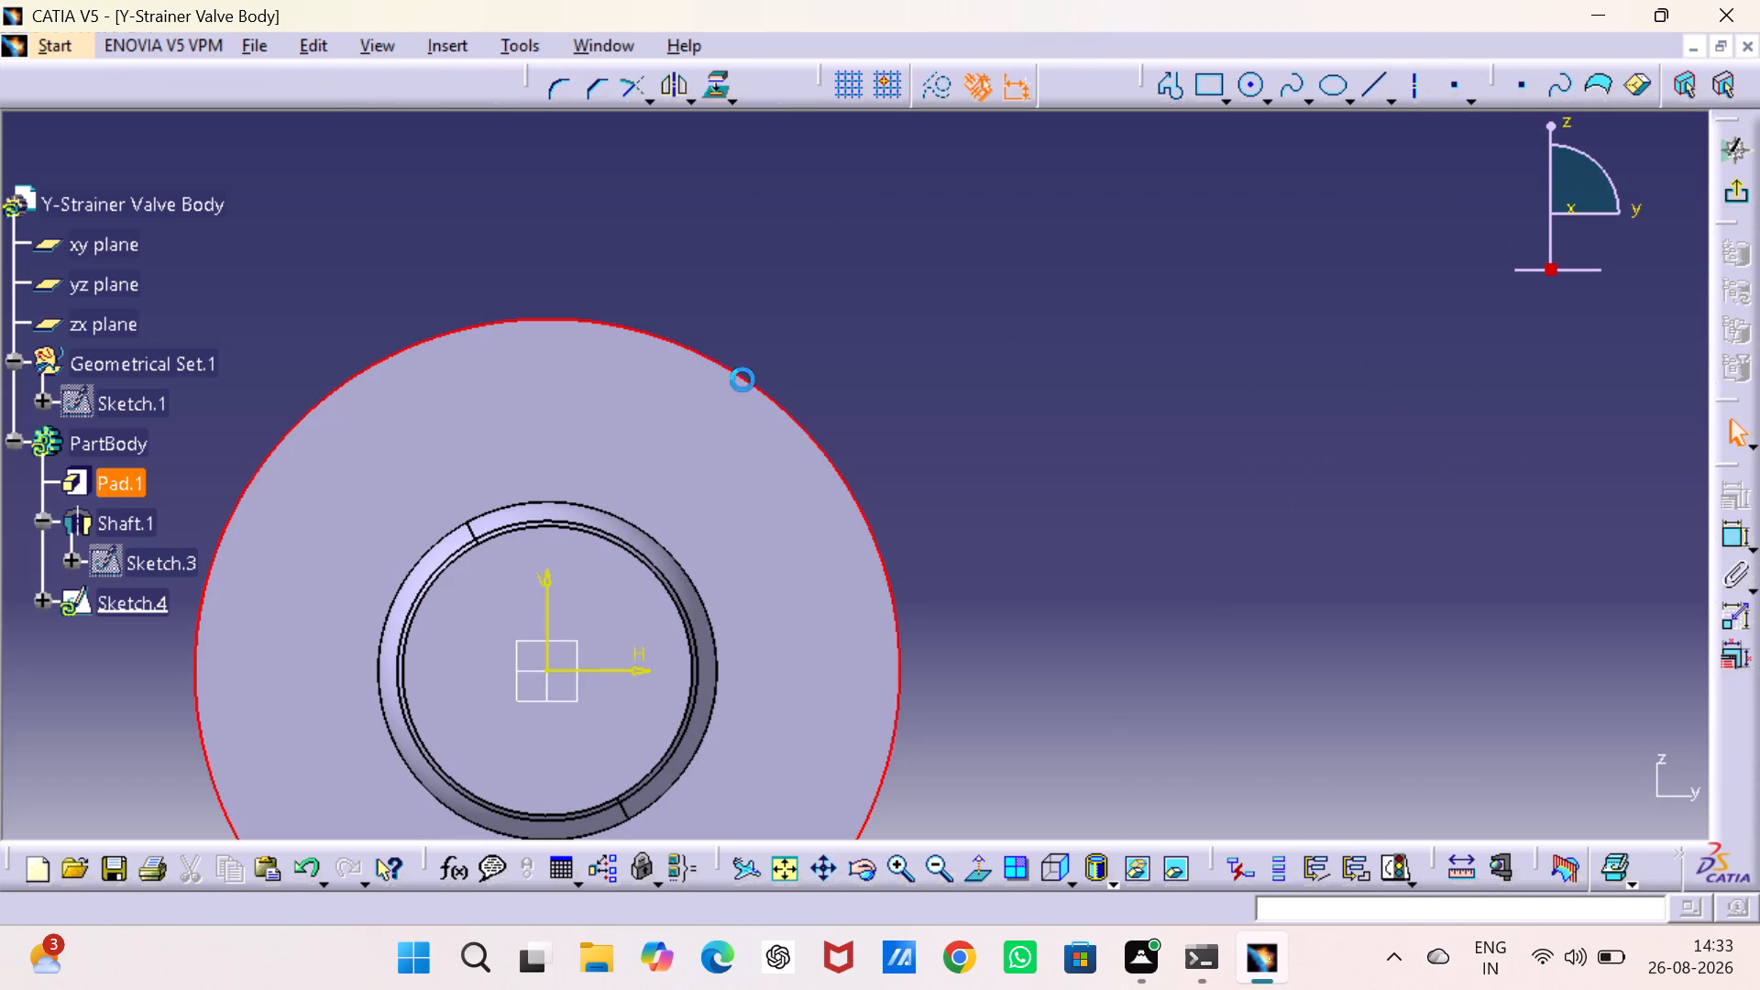
click(712, 80)
click(979, 294)
click(1721, 203)
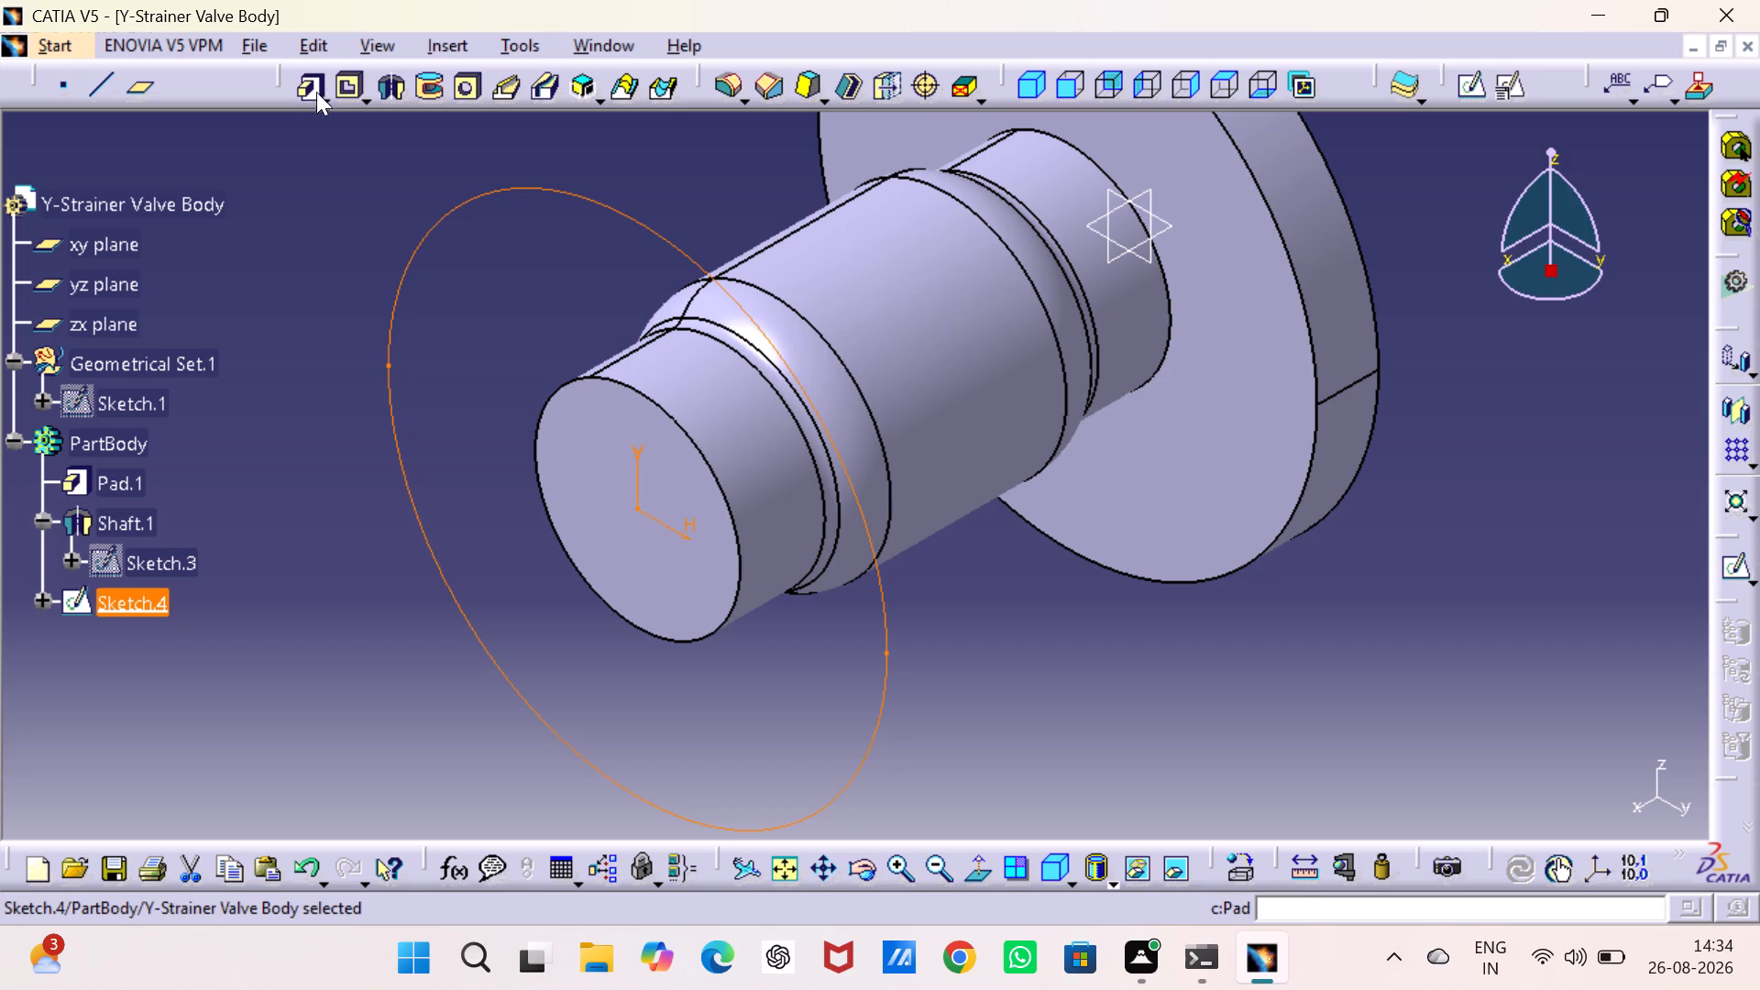
Pad the projected circle 18 mm outward to form the second end disc.
click(306, 86)
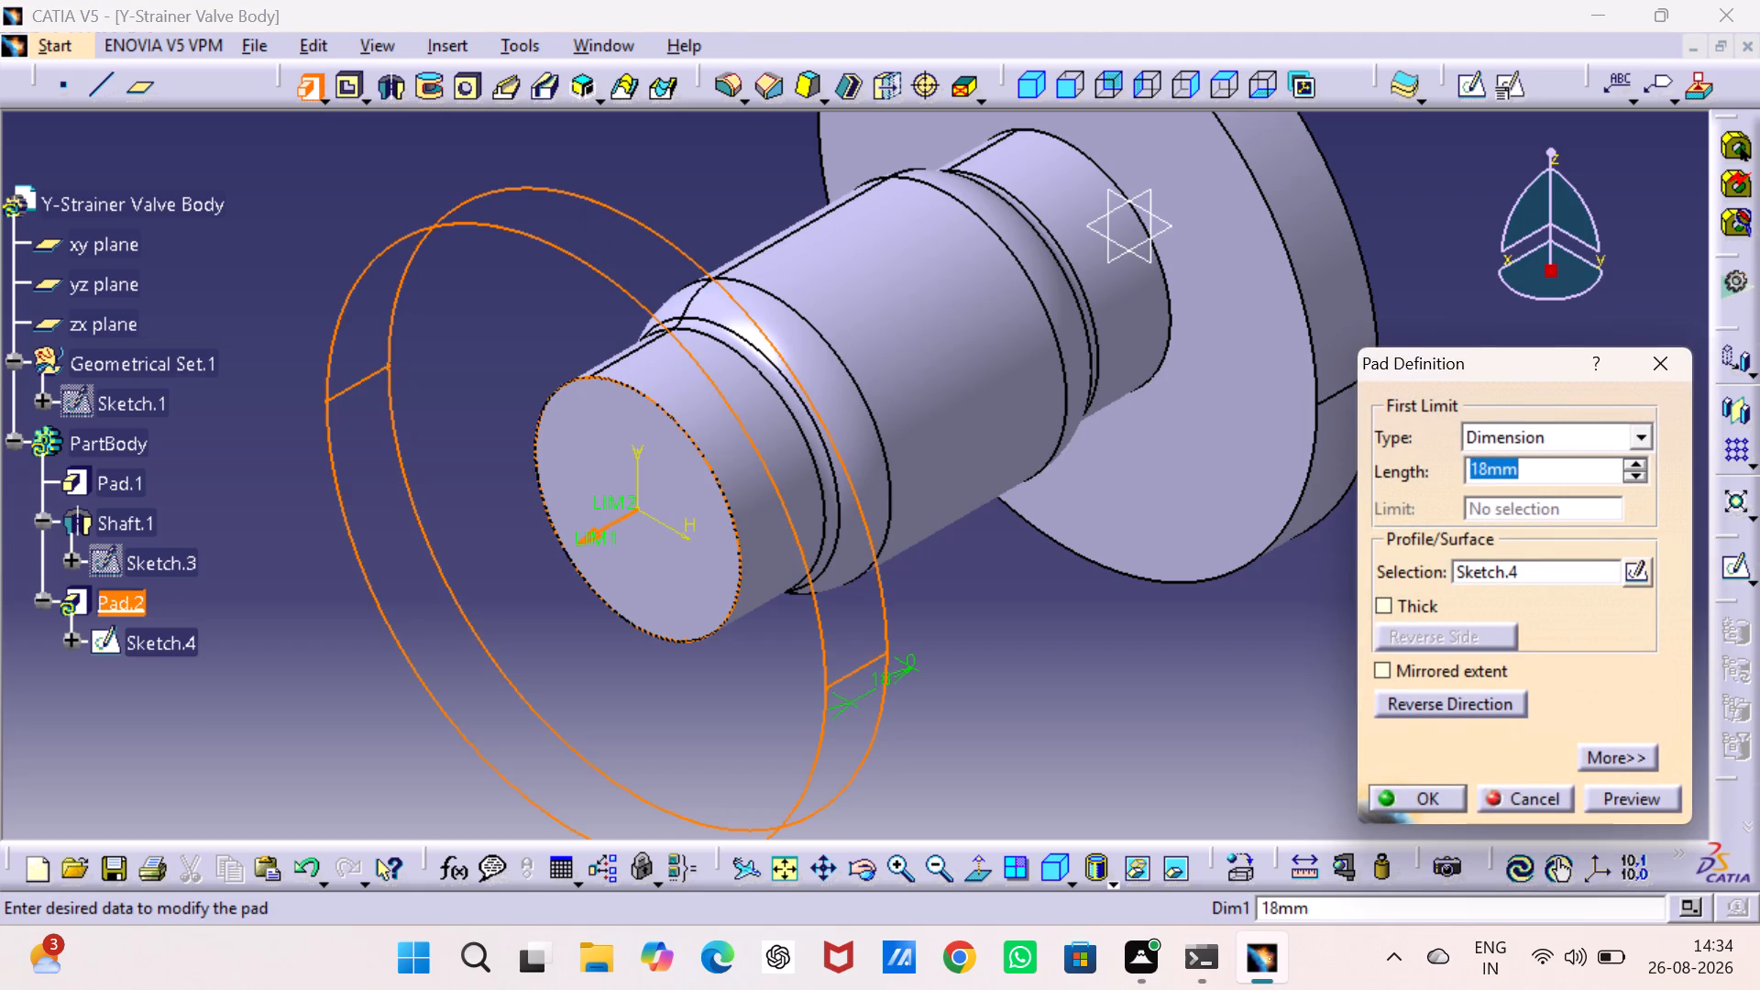
click(1444, 797)
click(1308, 746)
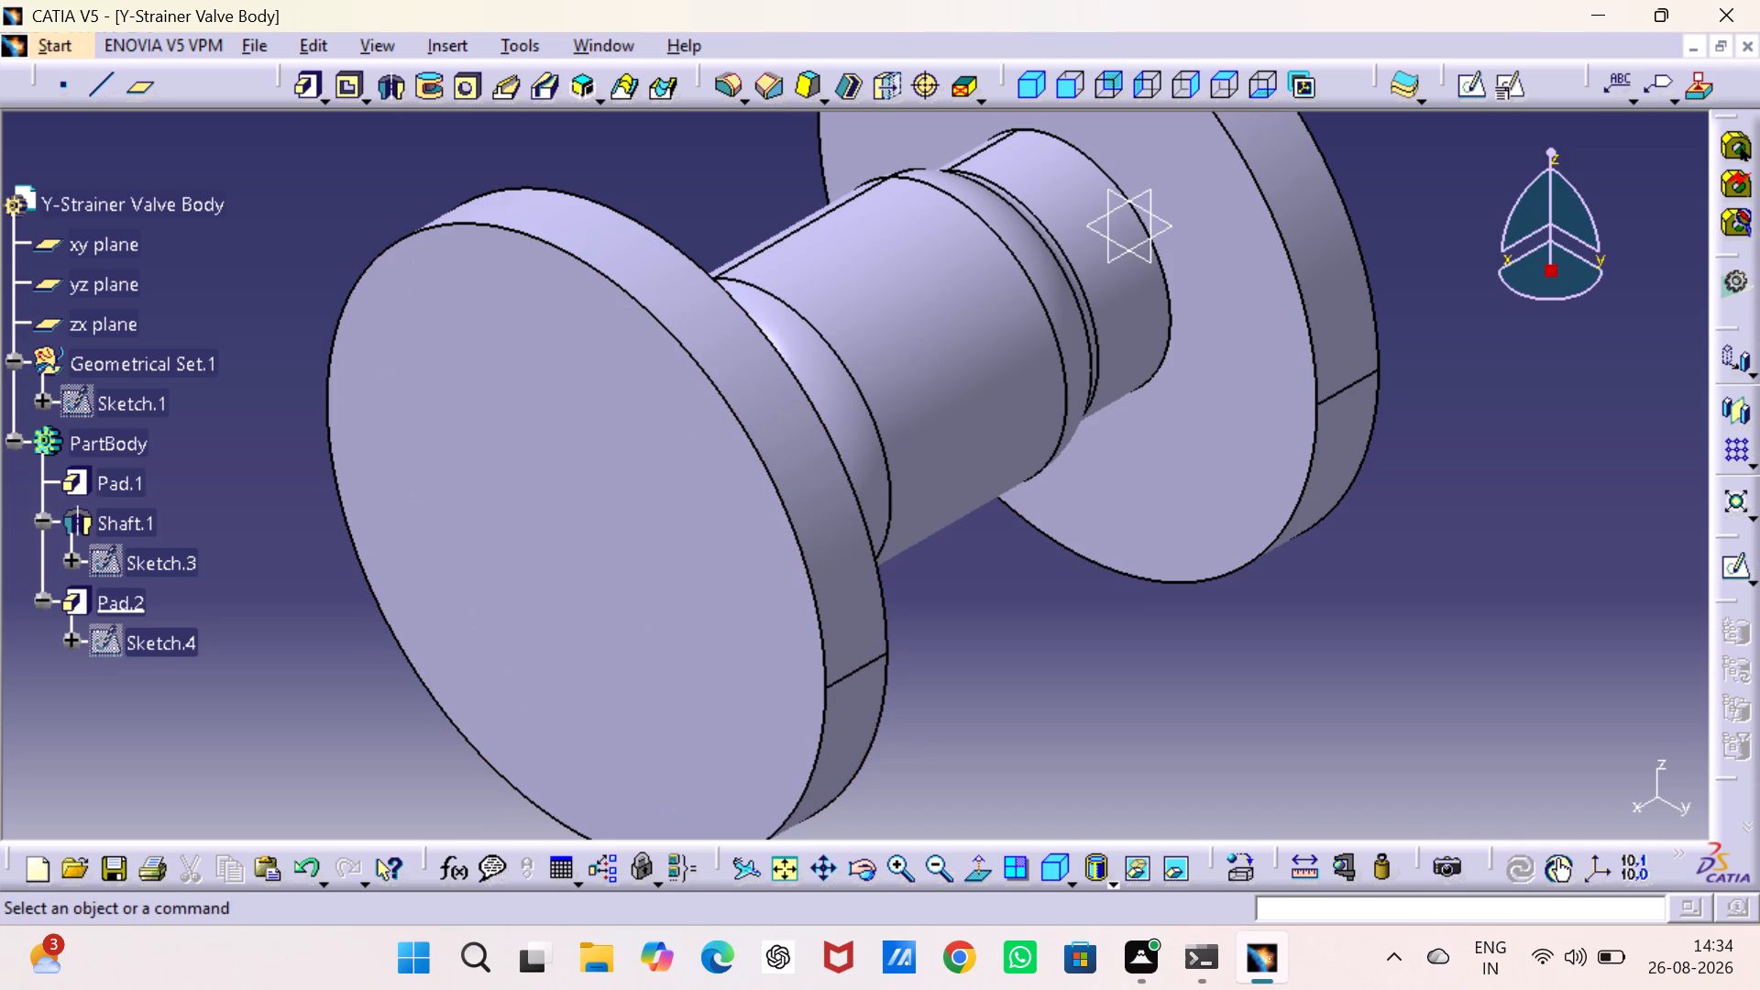
Start a sketch on the second disc's outer face and draw an origin-centred circle about 101 mm in diameter.
middle_drag(1060, 617, 1054, 614)
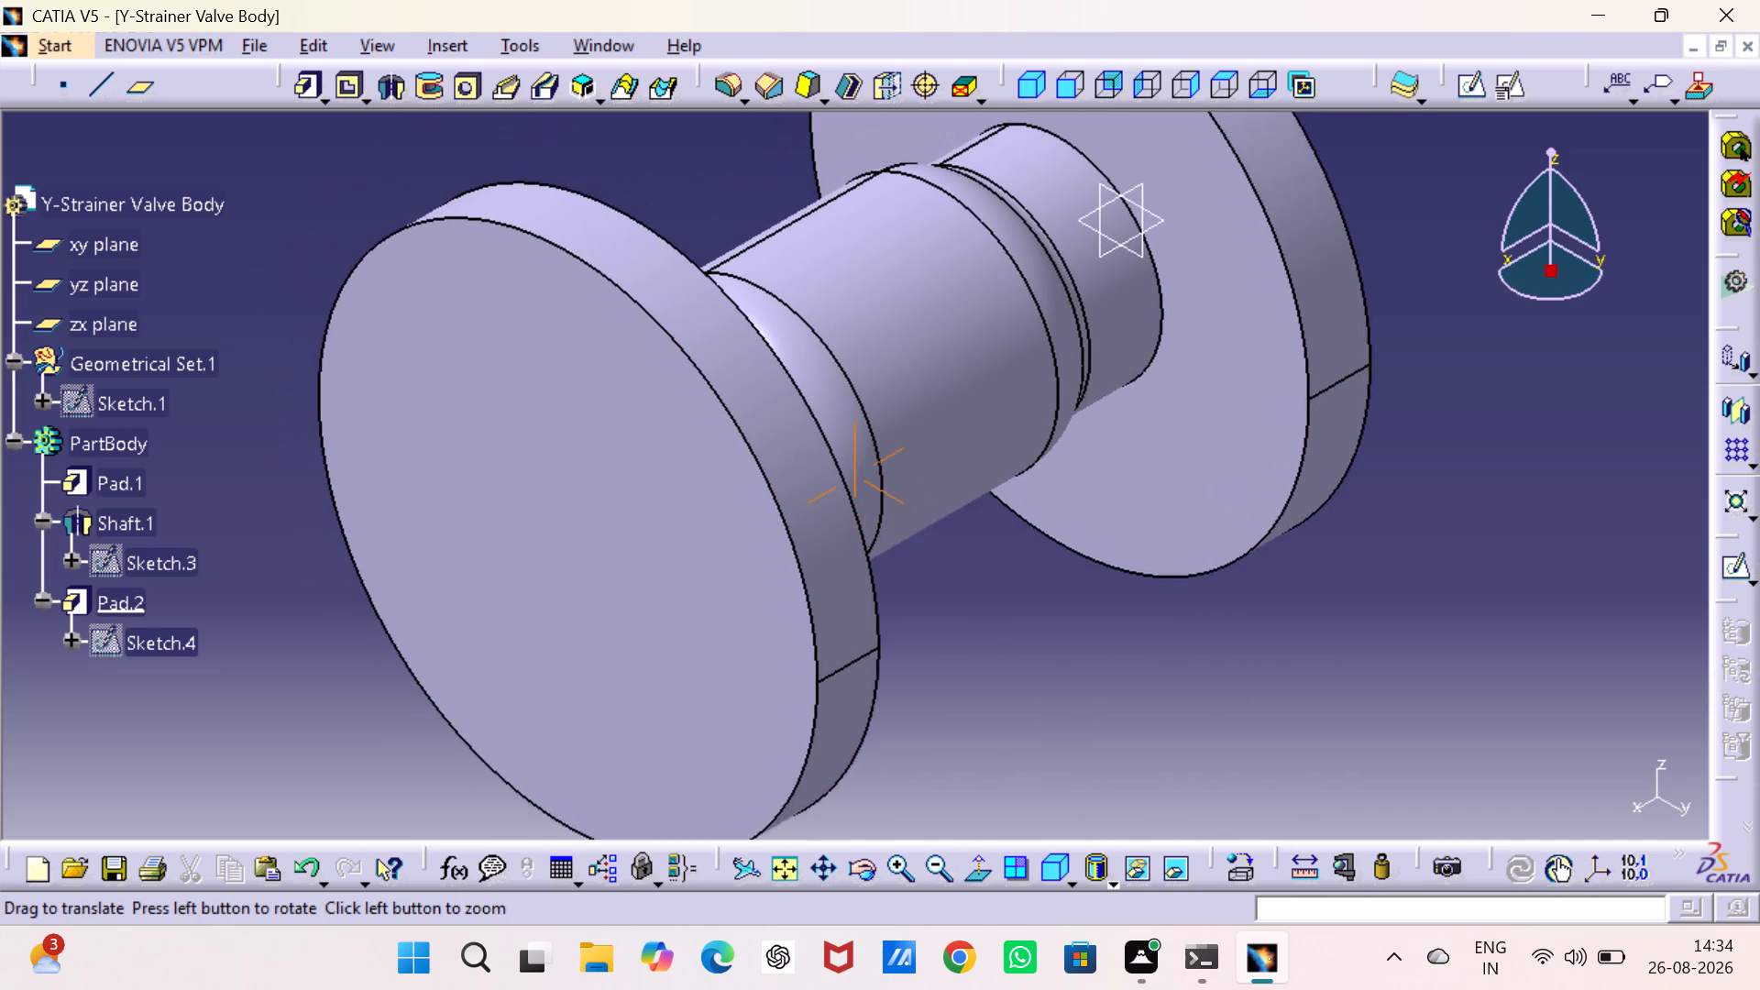
middle_drag(1054, 614, 1155, 618)
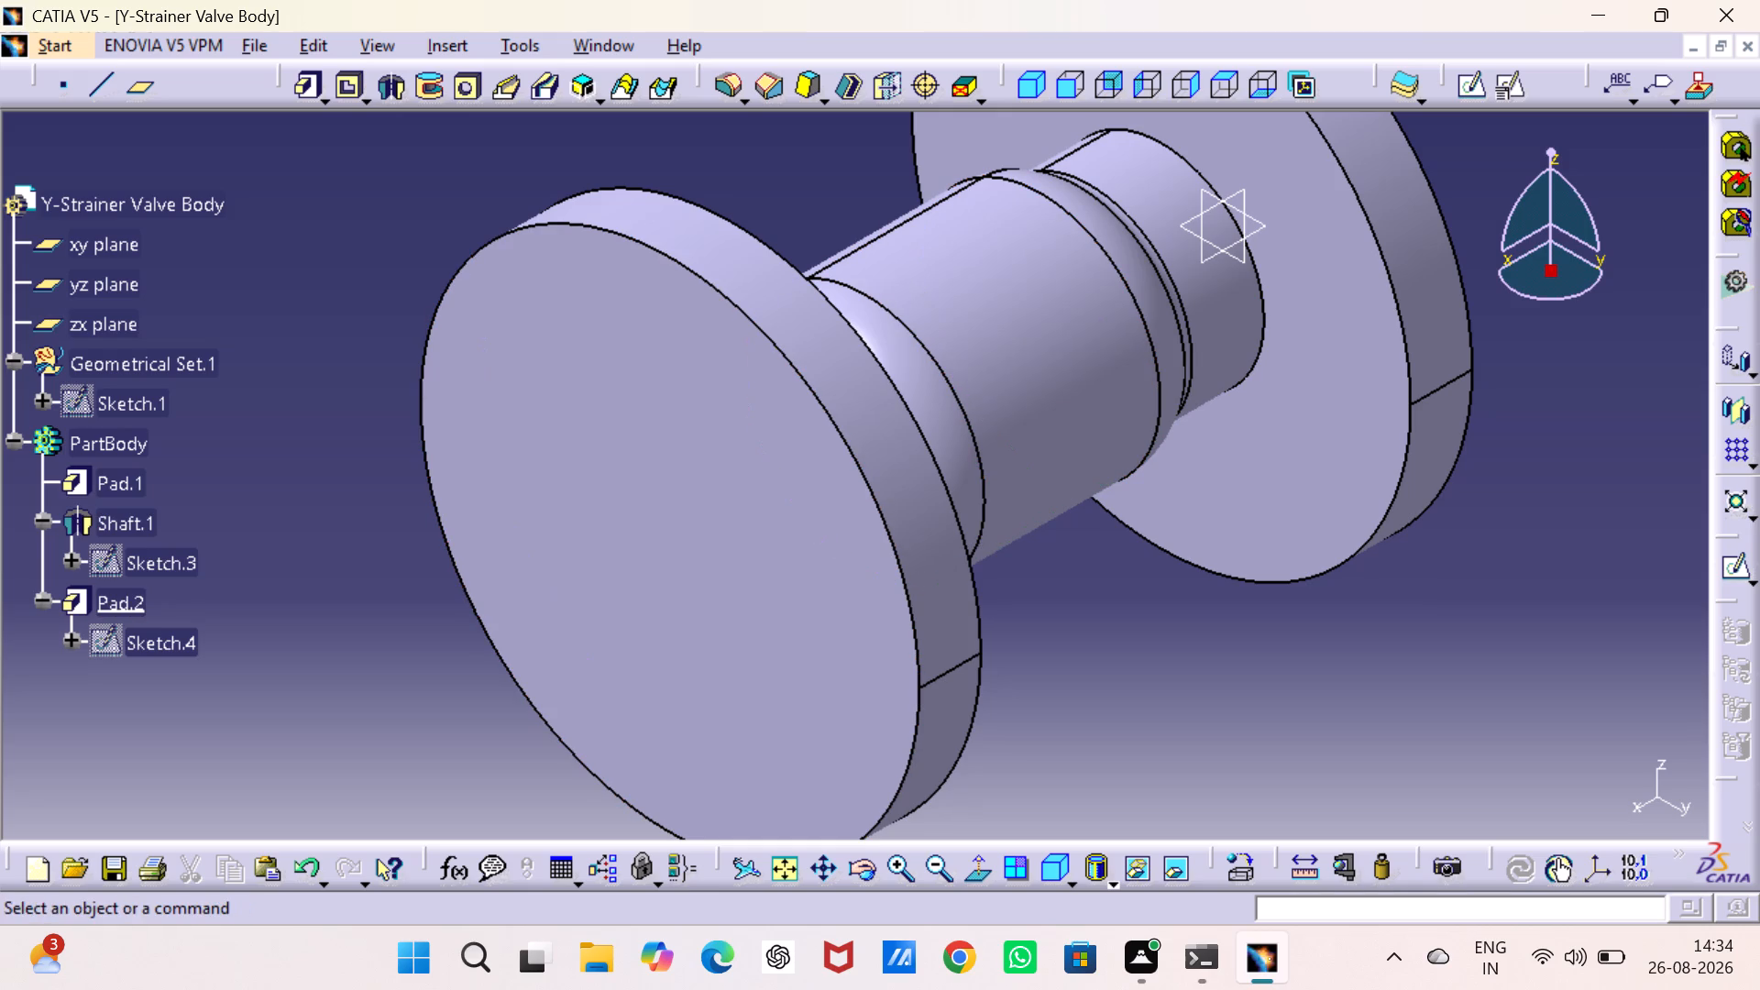
click(679, 403)
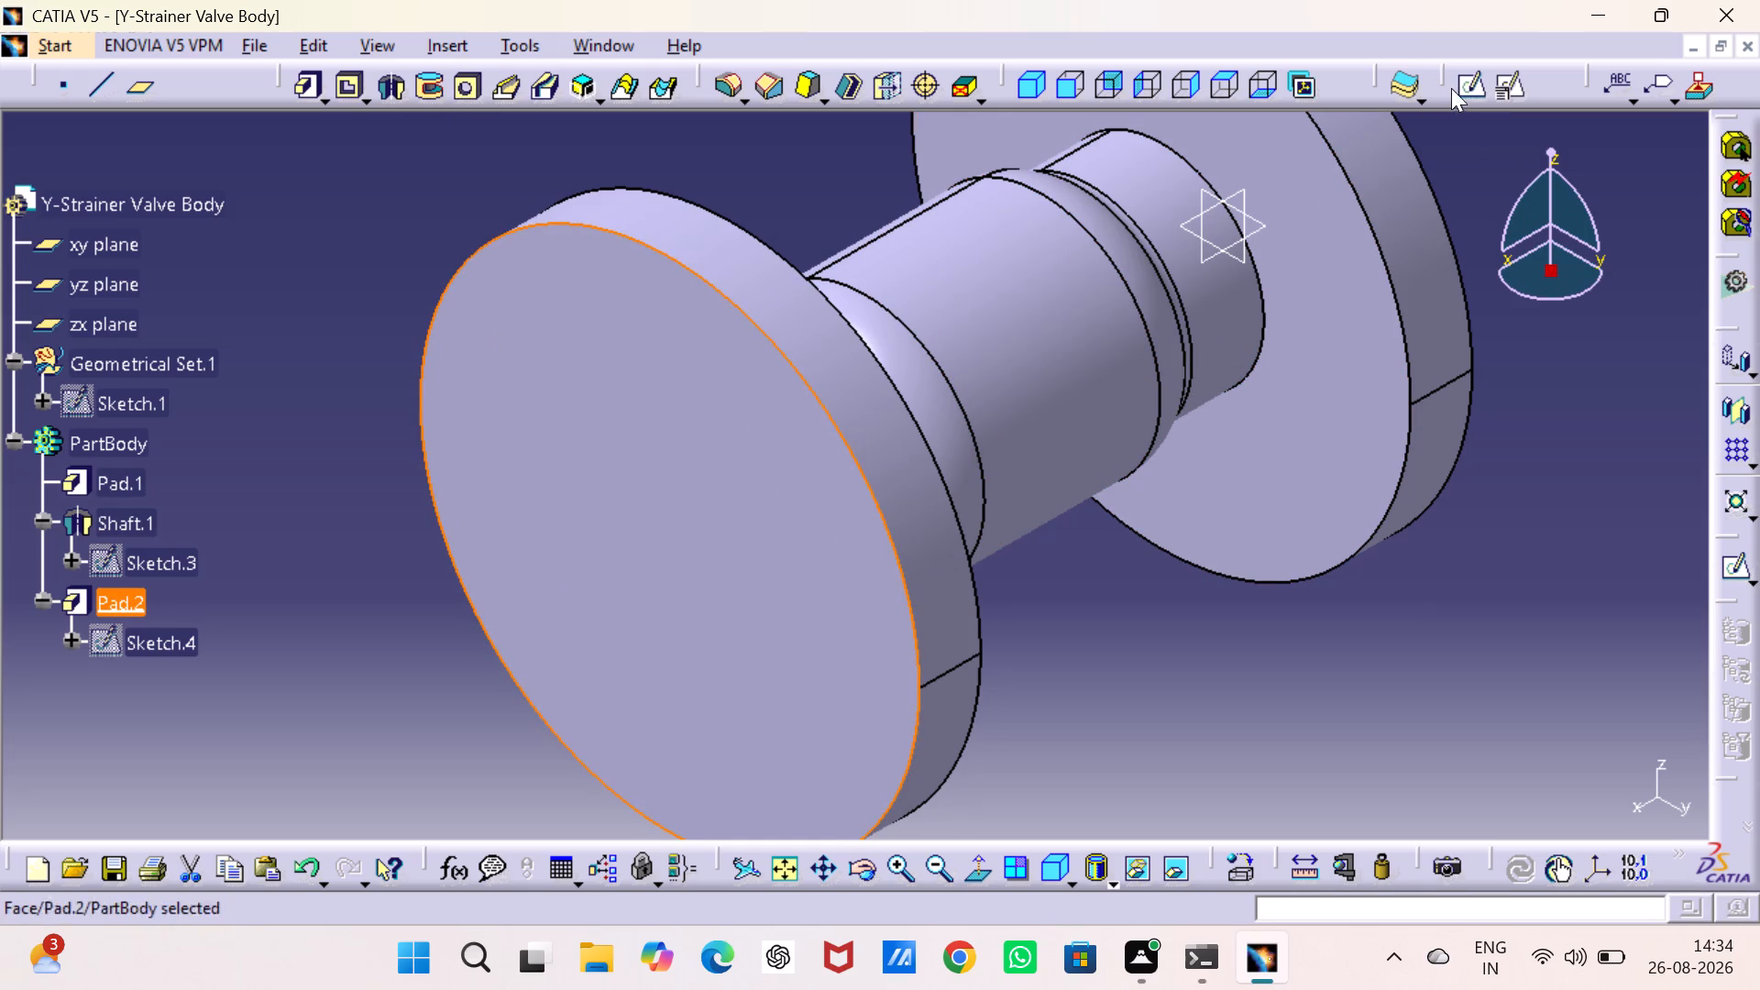
click(1467, 83)
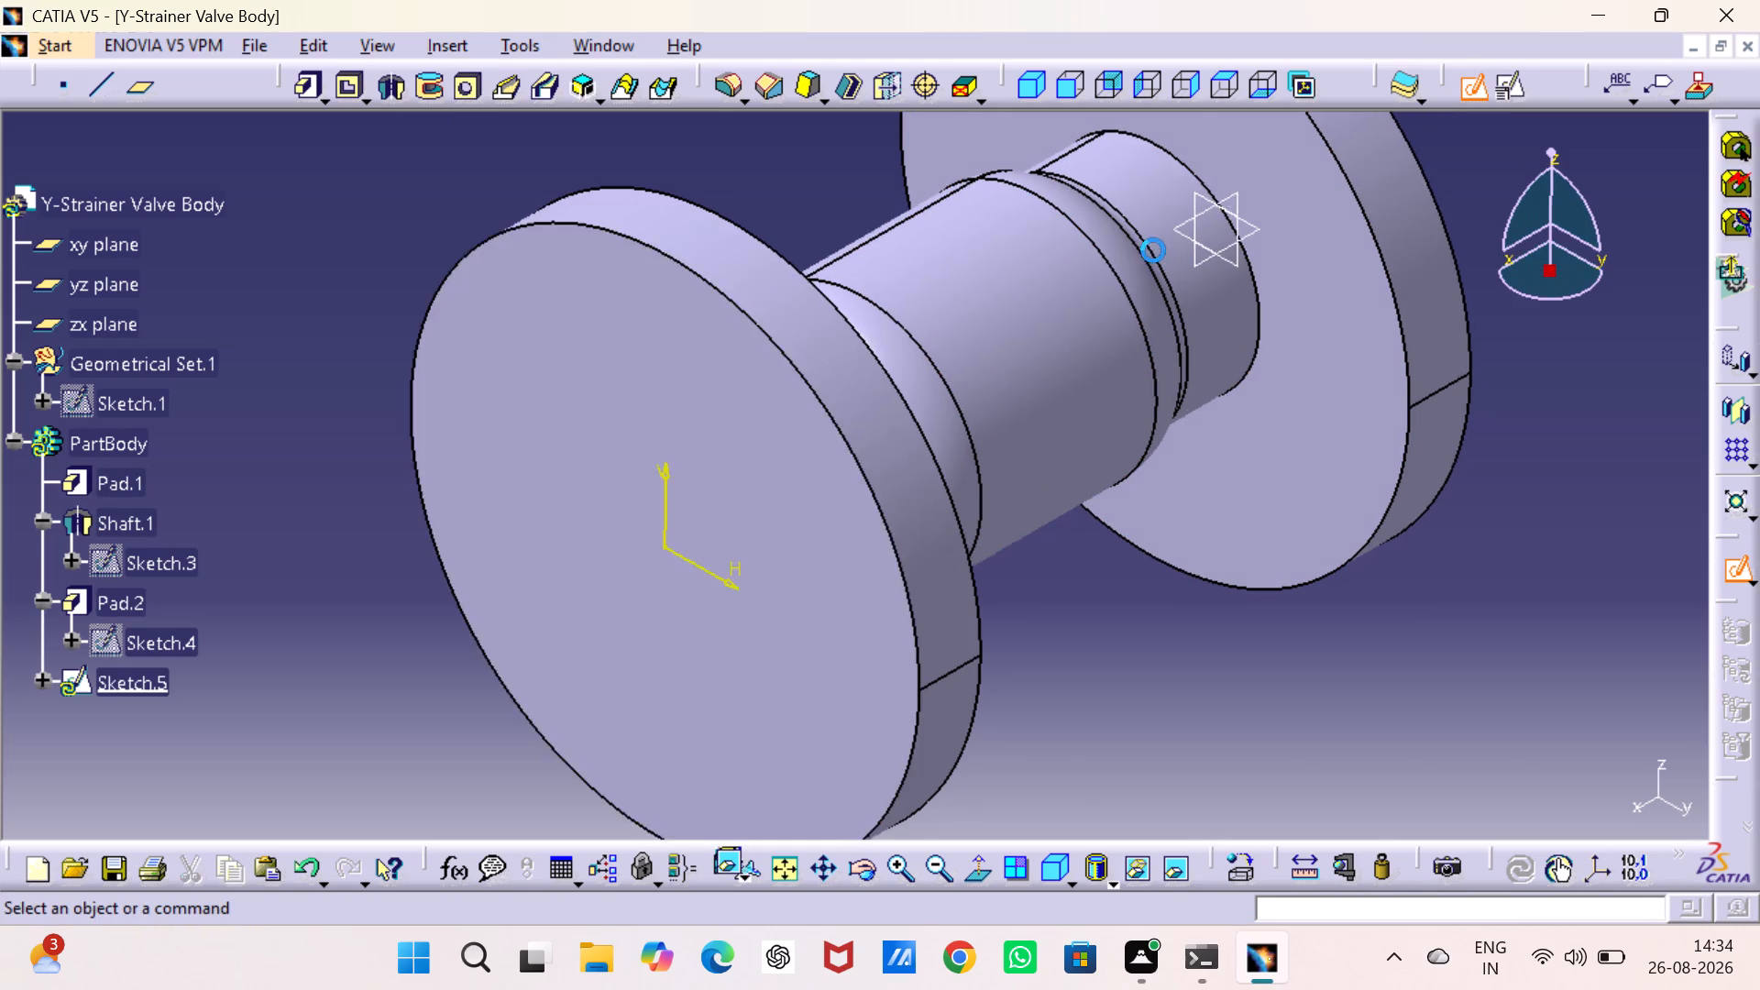
scroll(1045, 482, up, 2)
scroll(1045, 480, down, 2)
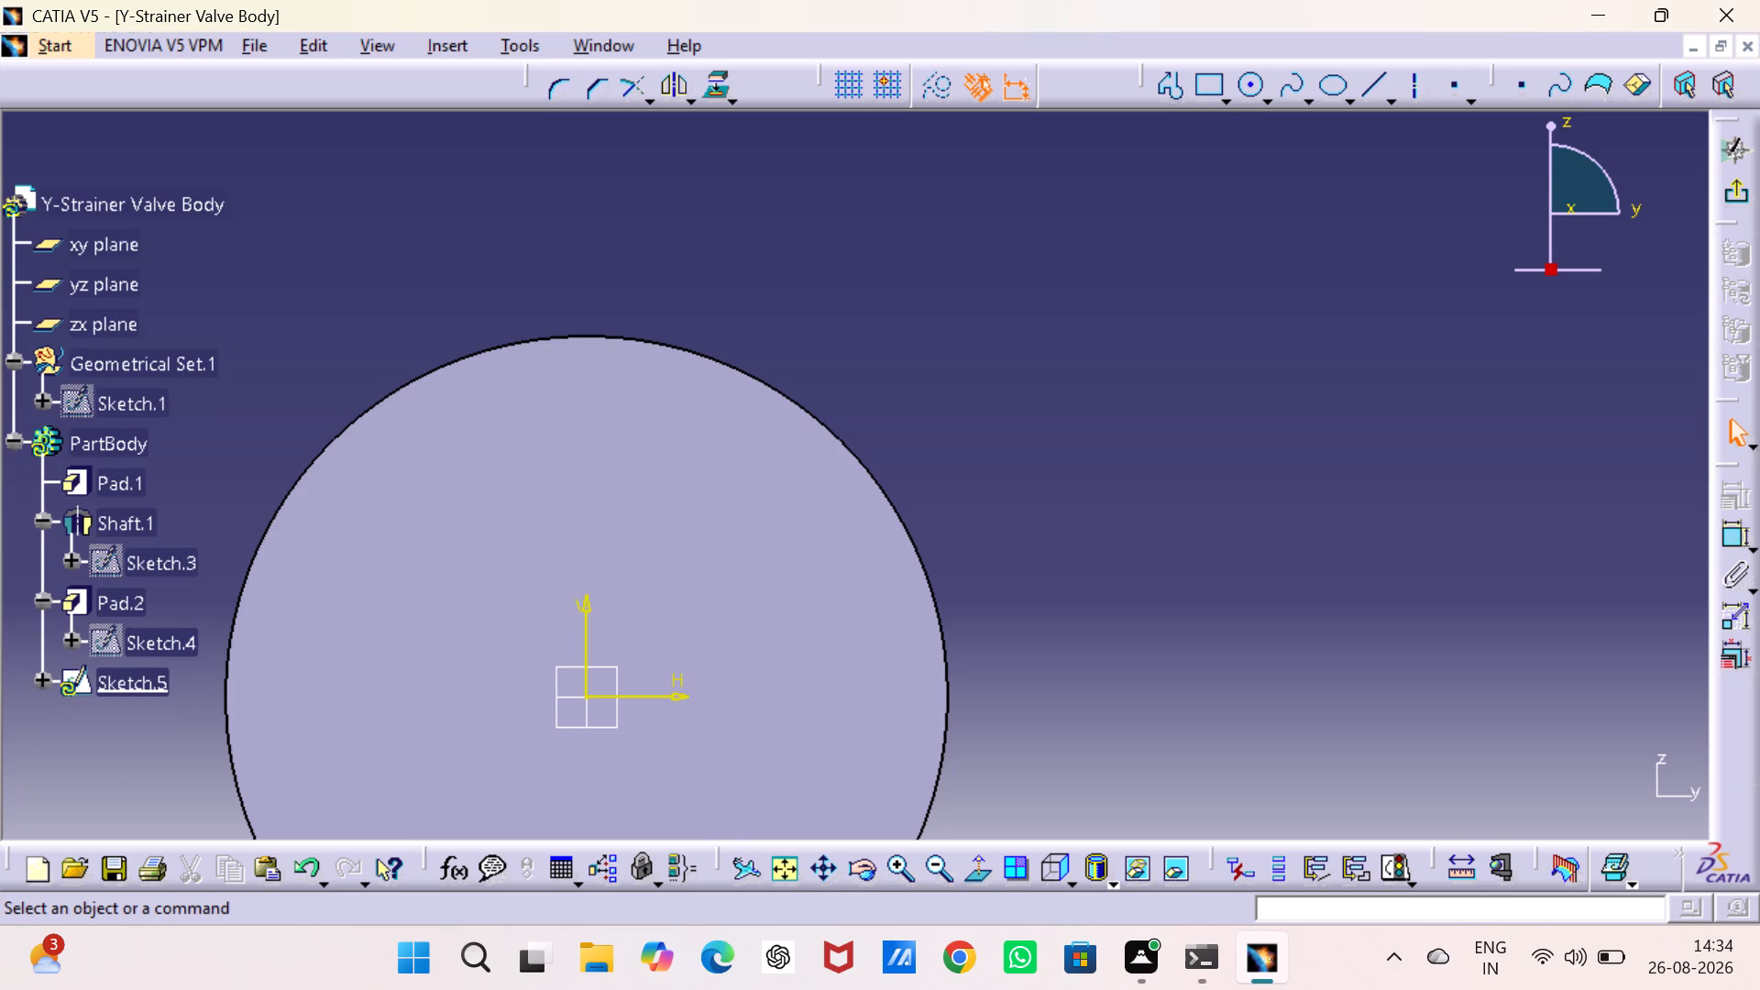
middle_drag(1033, 492, 1169, 453)
right_click(1033, 492)
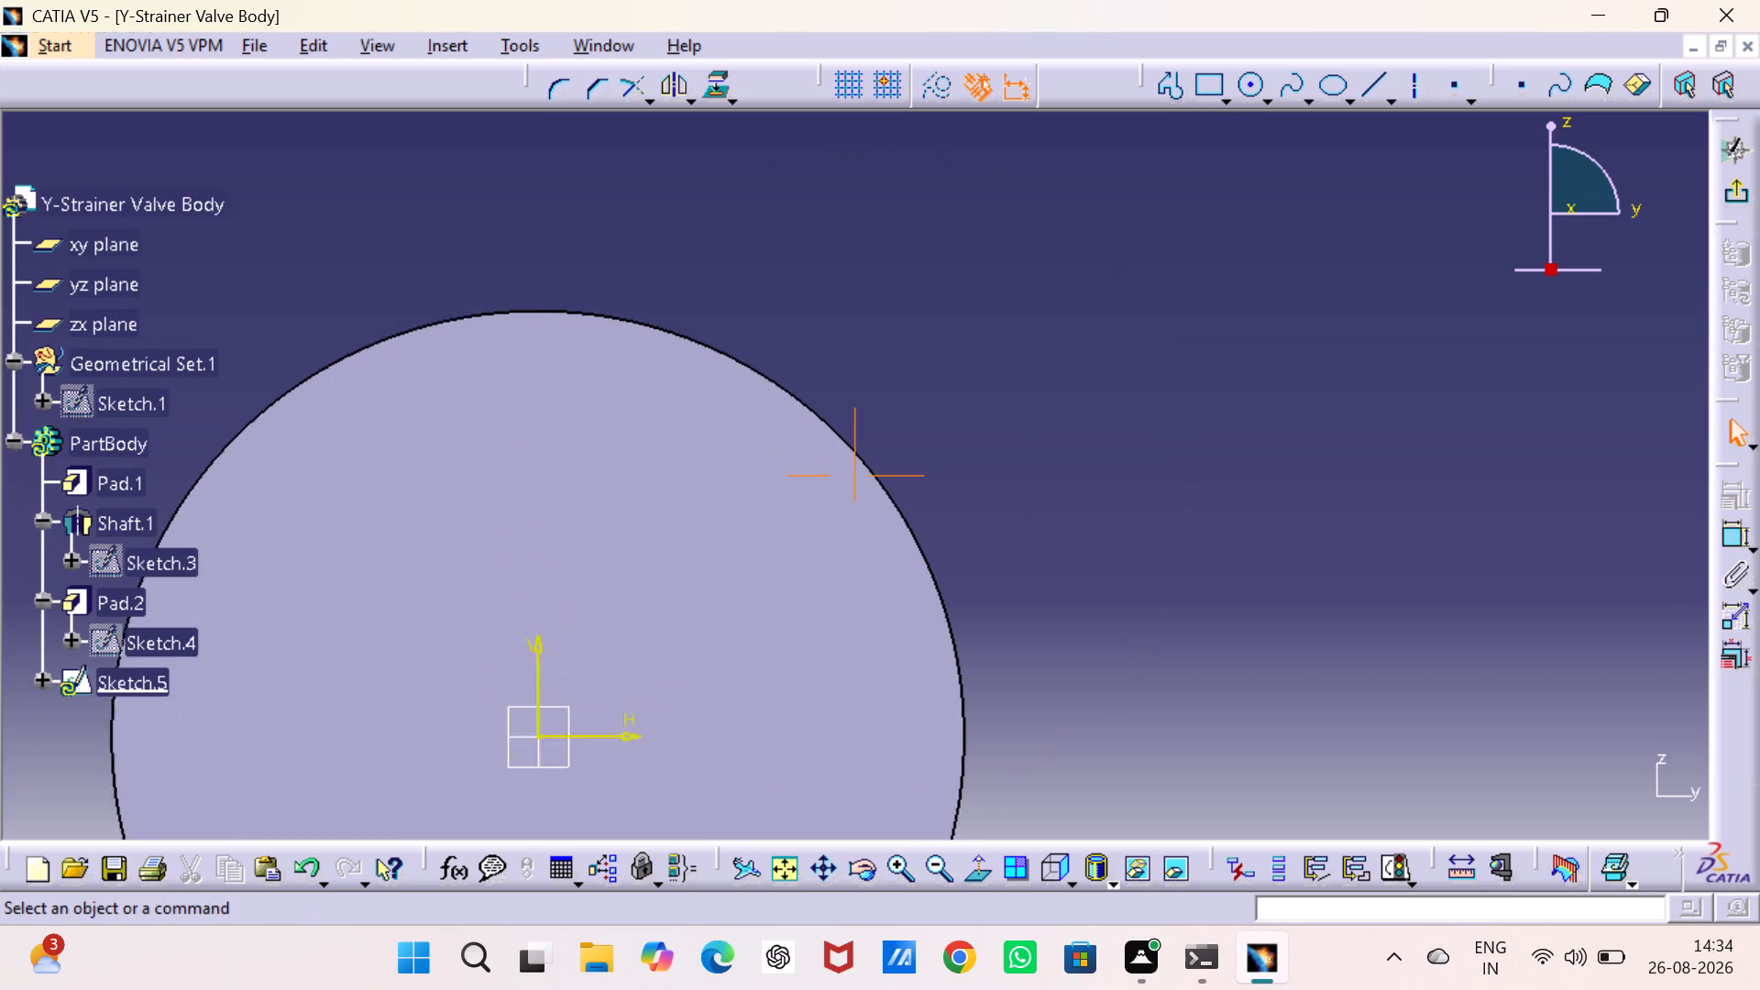
middle_drag(1169, 453, 1083, 533)
middle_drag(1004, 533, 1273, 324)
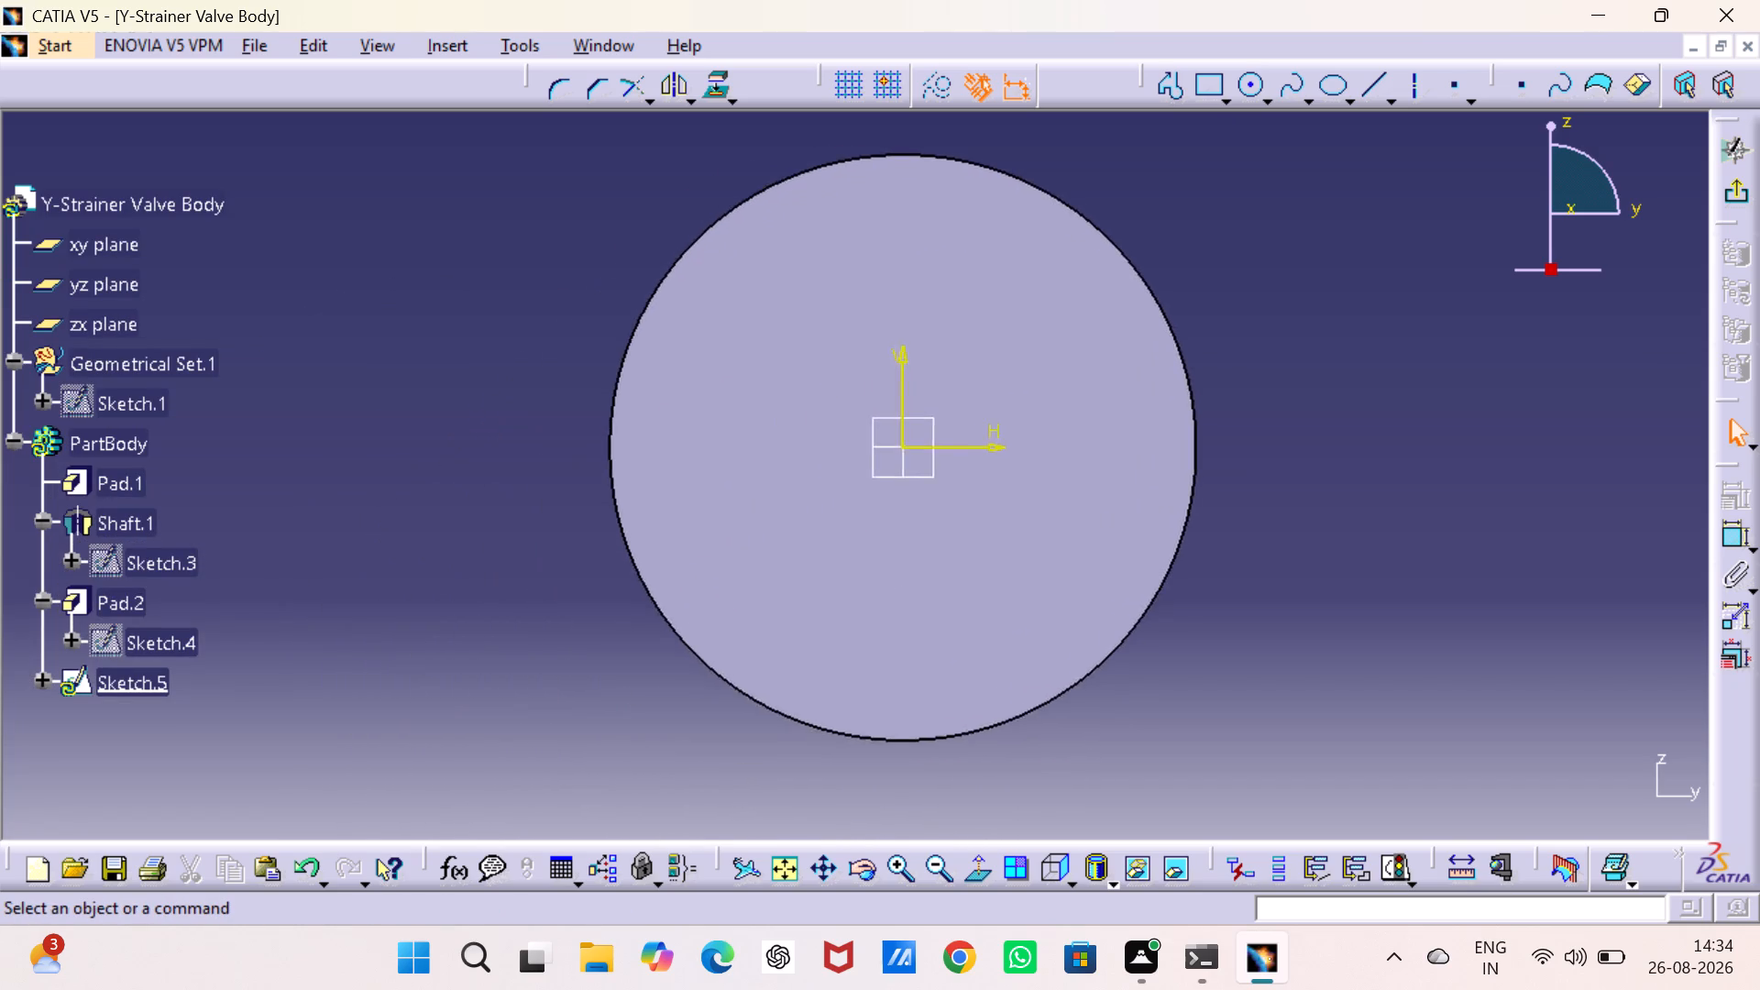
middle_drag(1273, 324, 1324, 278)
click(1242, 82)
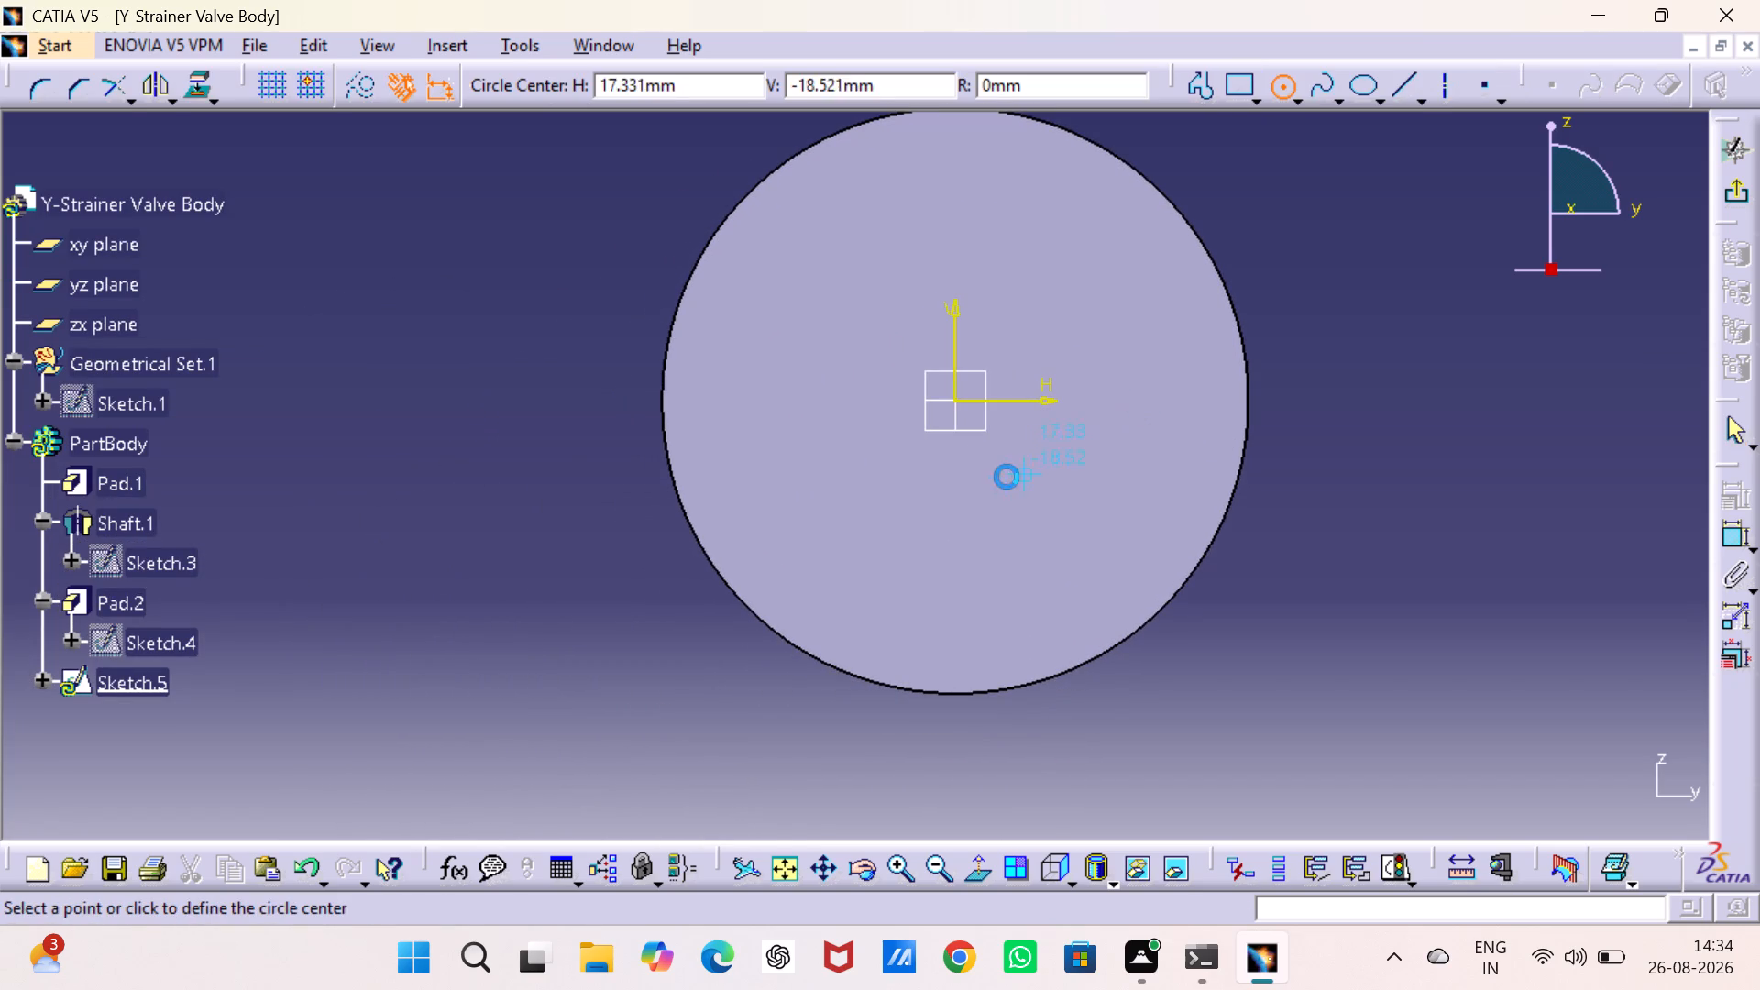
click(956, 400)
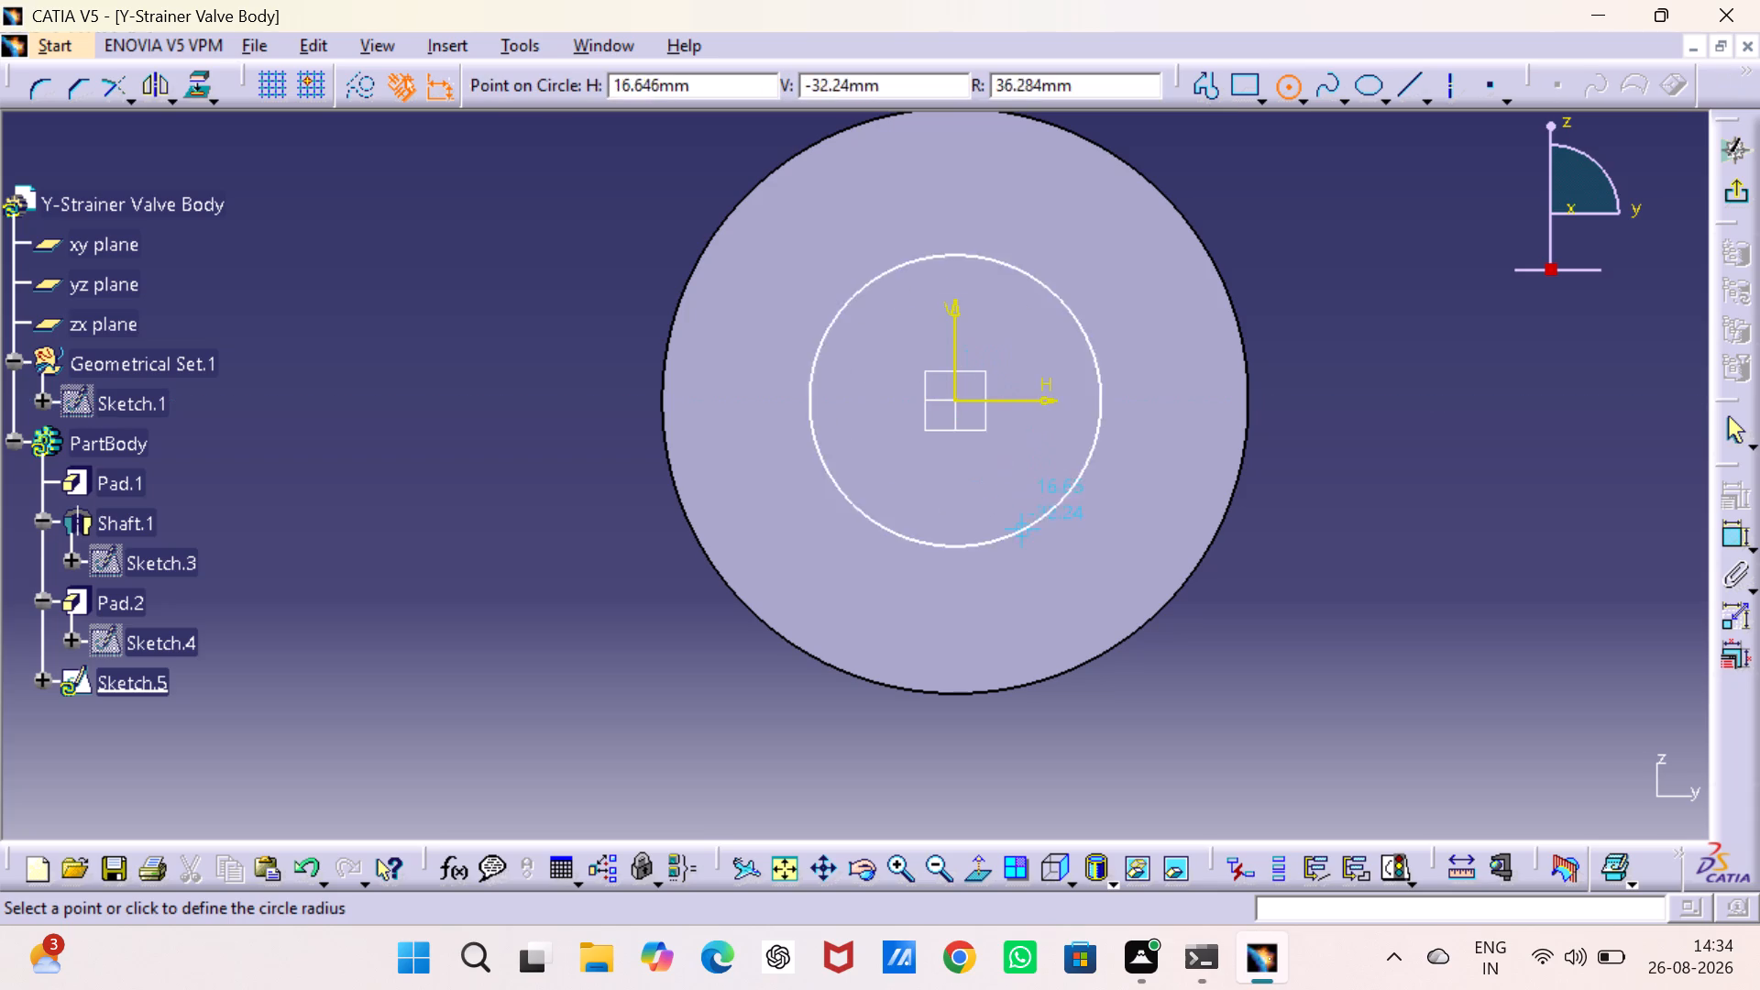
click(1061, 575)
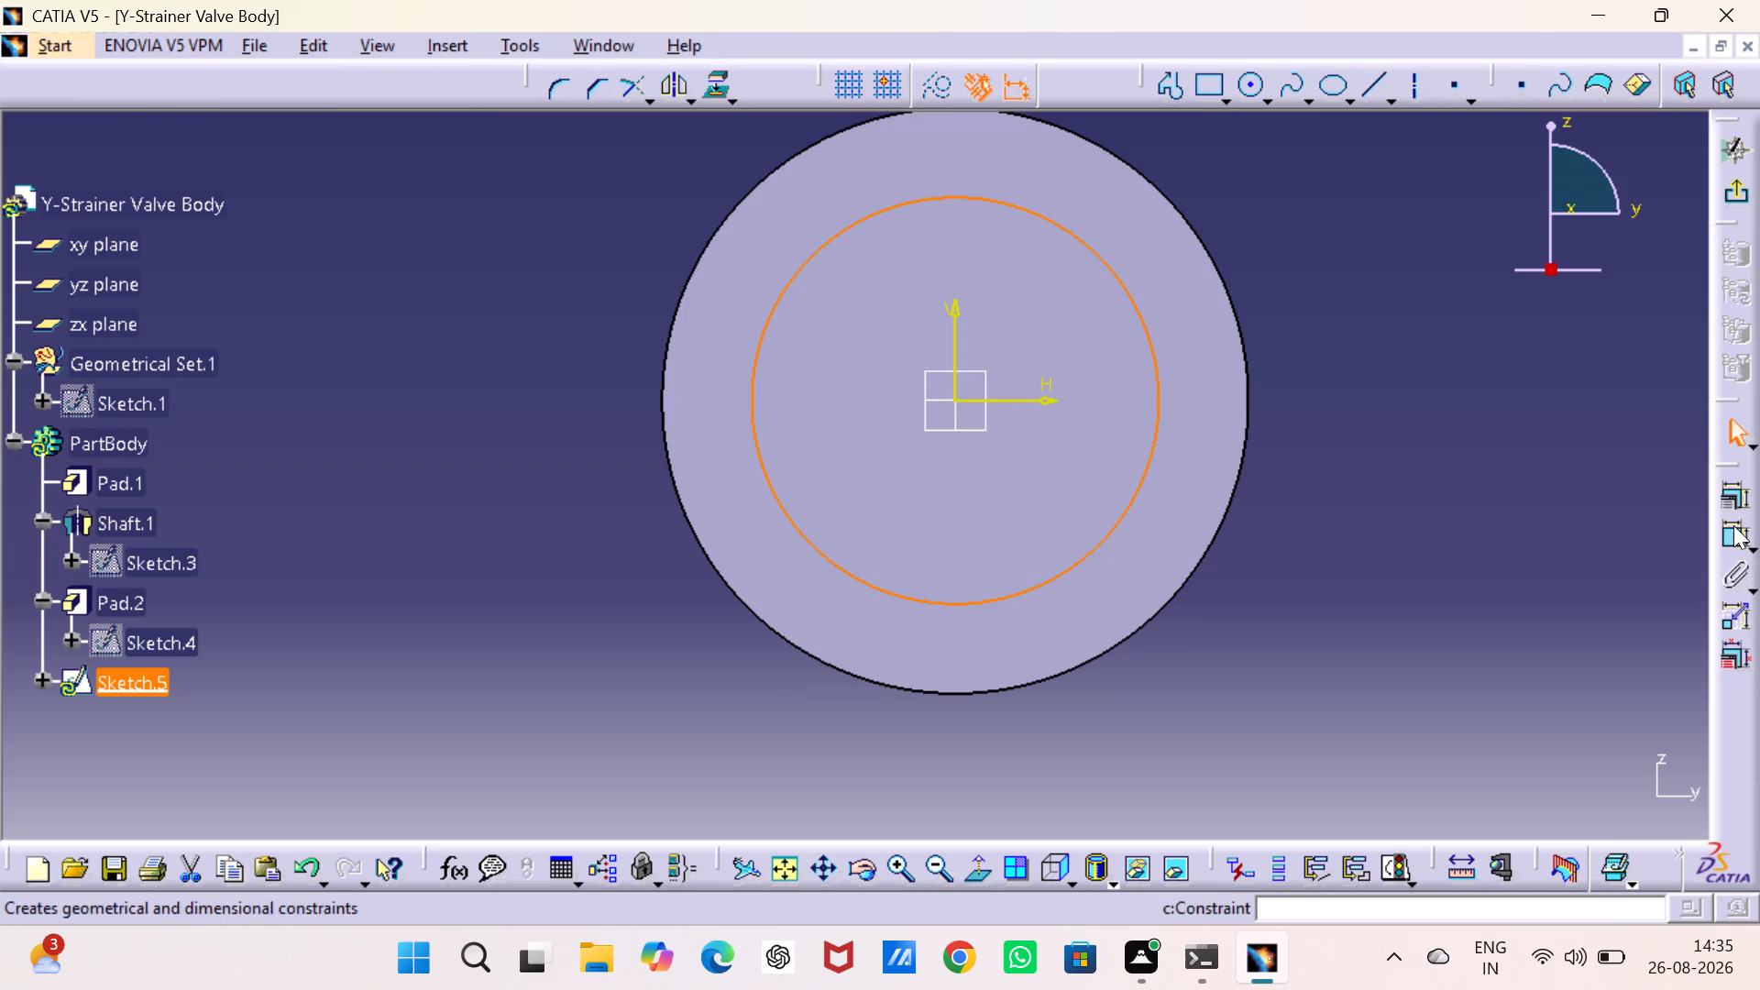
Dimension the circle's diameter and set it to 110 mm.
click(1734, 526)
click(1485, 467)
double_click(1485, 467)
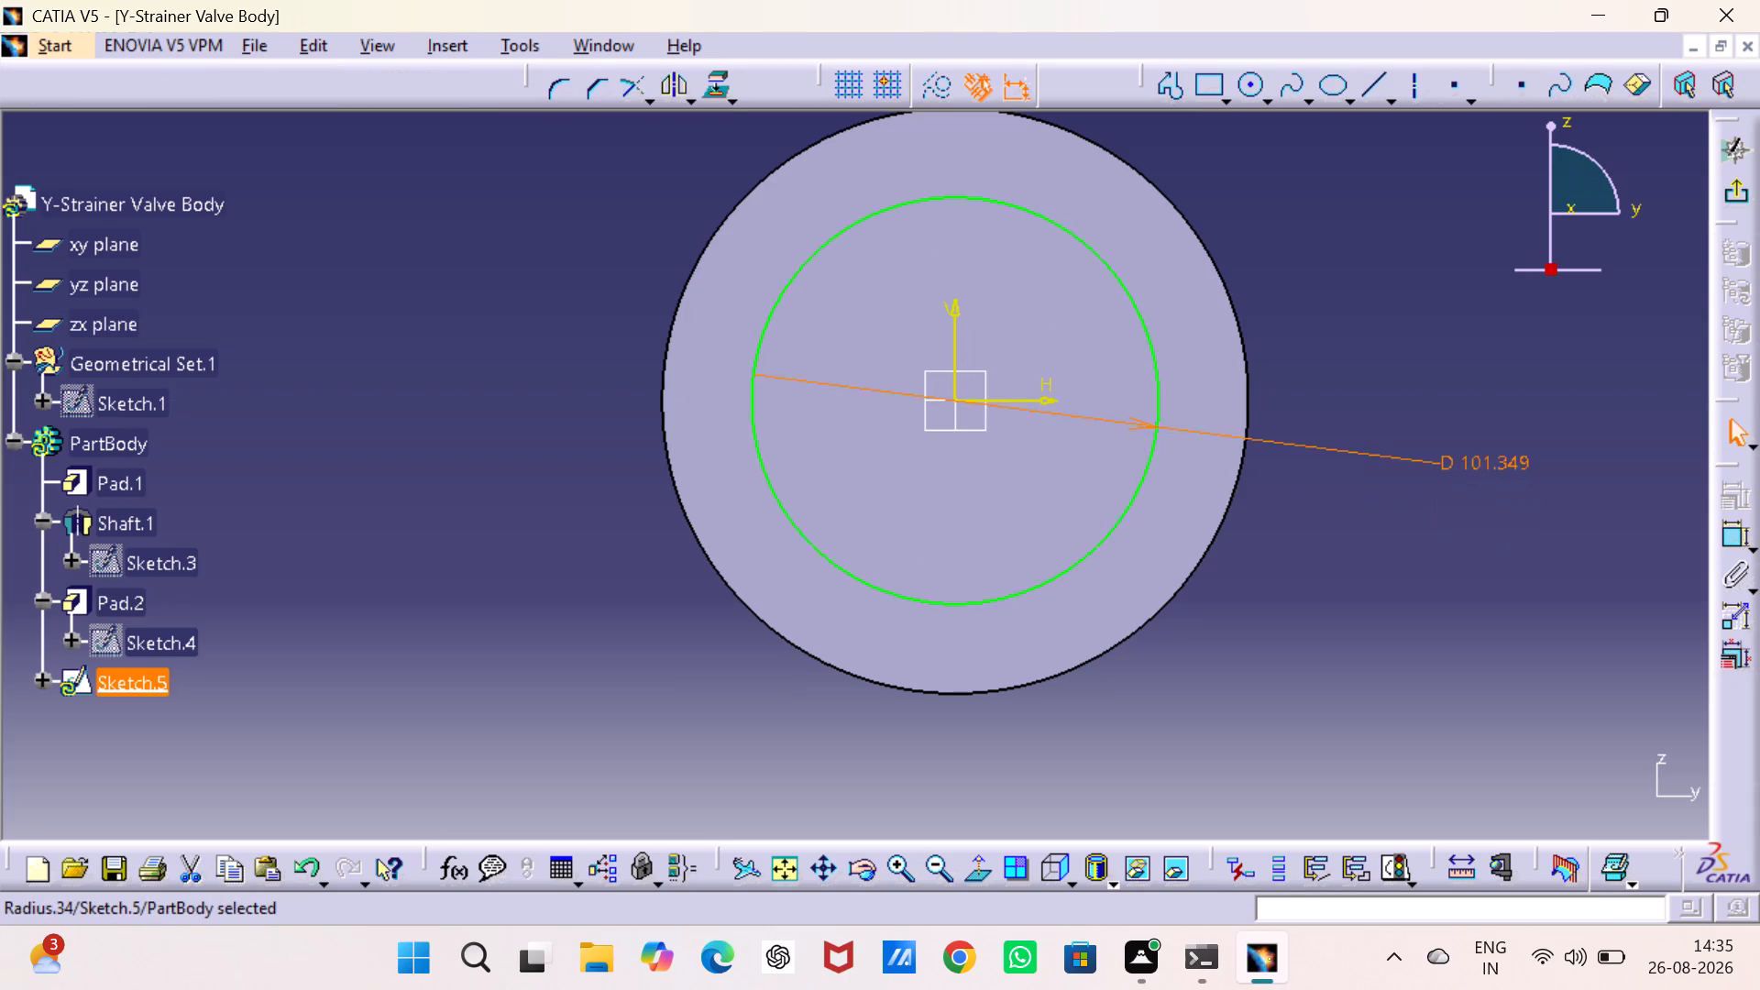
double_click(1485, 467)
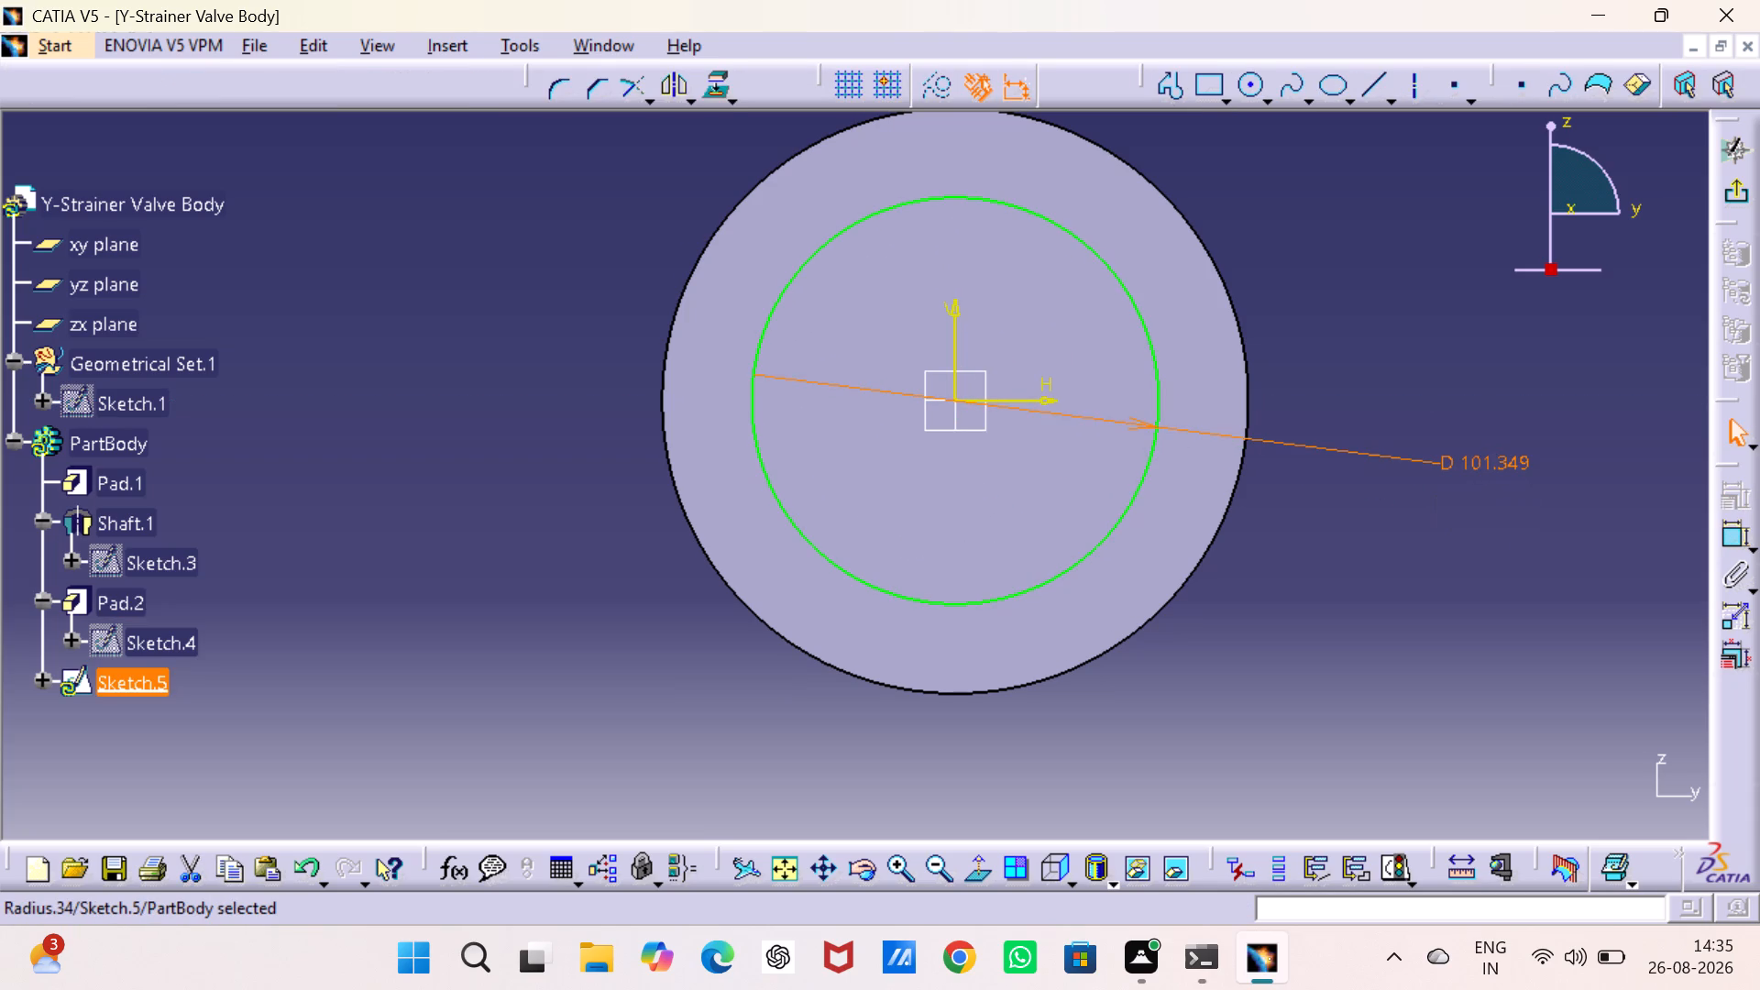
double_click(1492, 464)
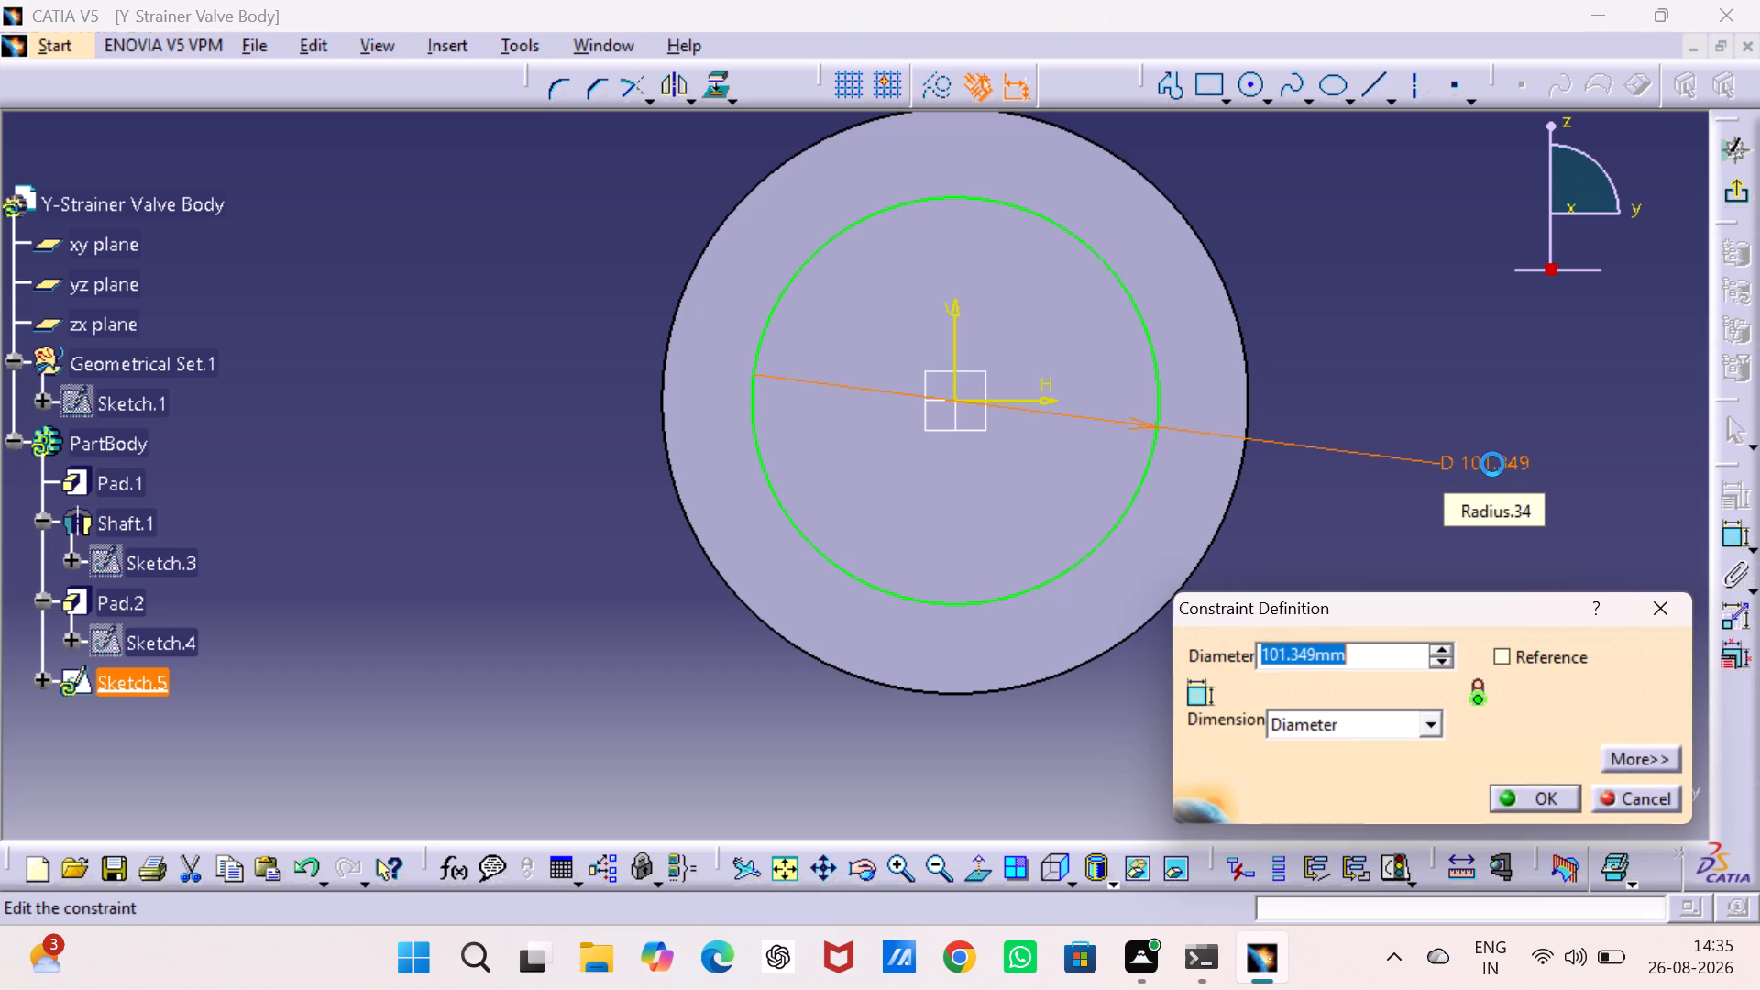
text(110)
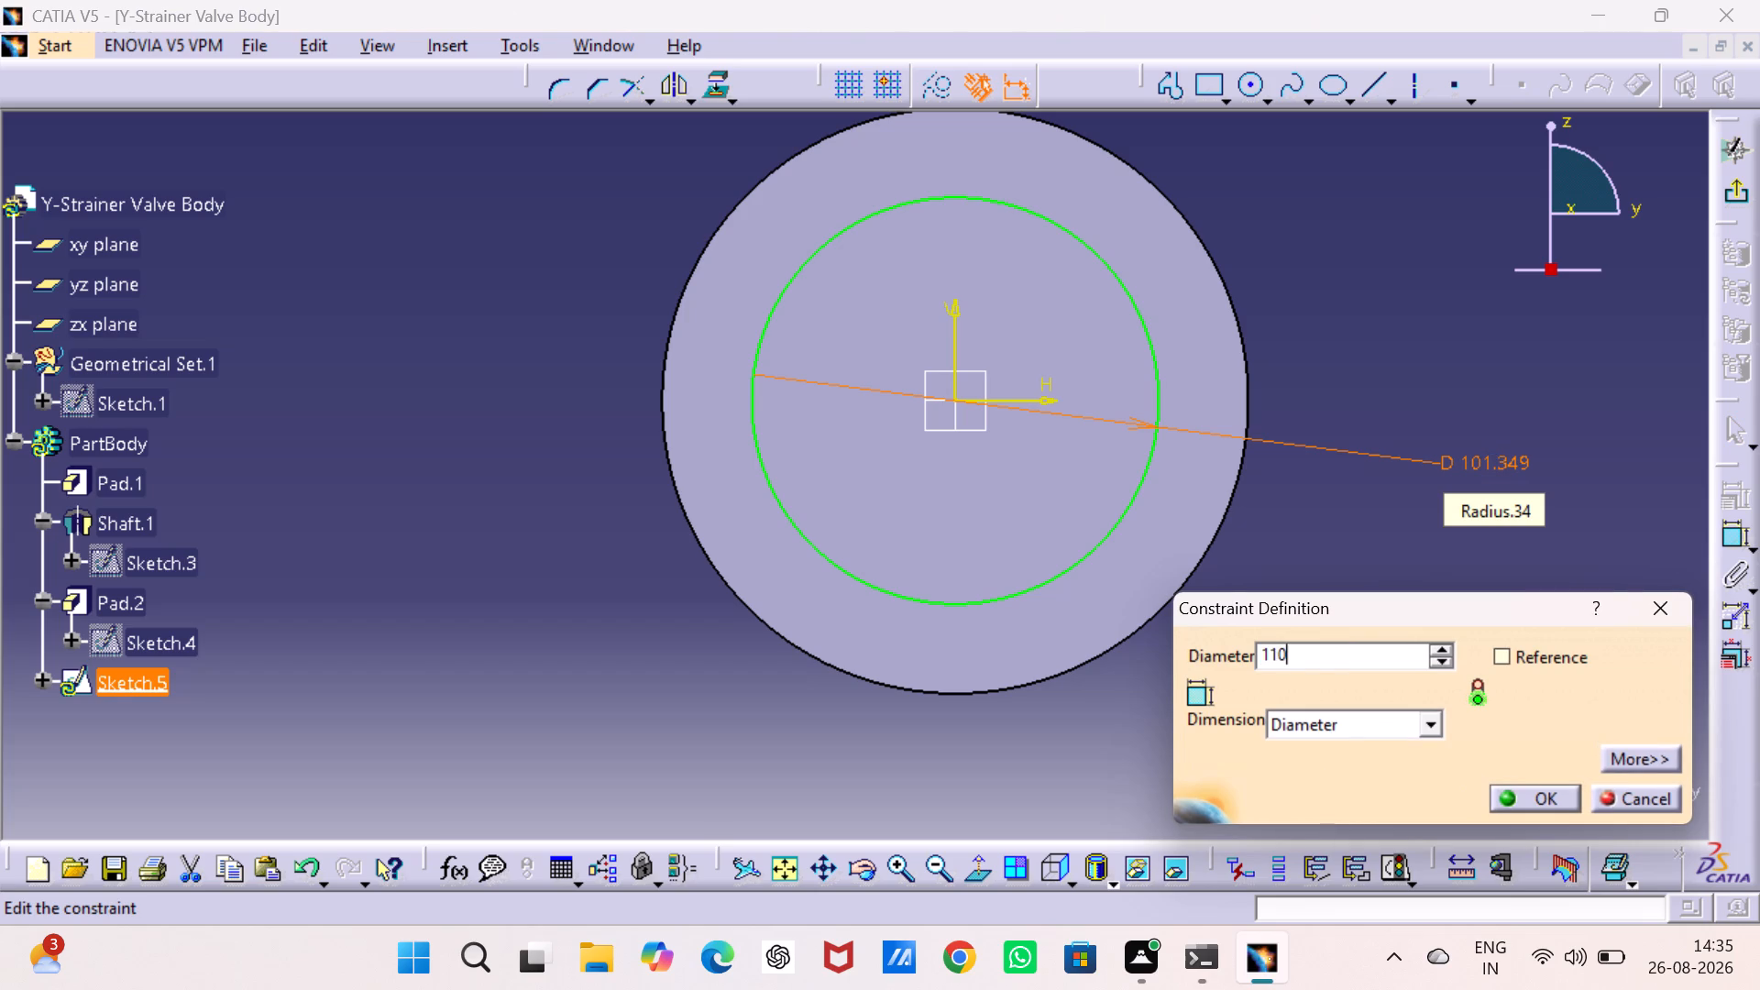
key(Return)
right_click(1450, 294)
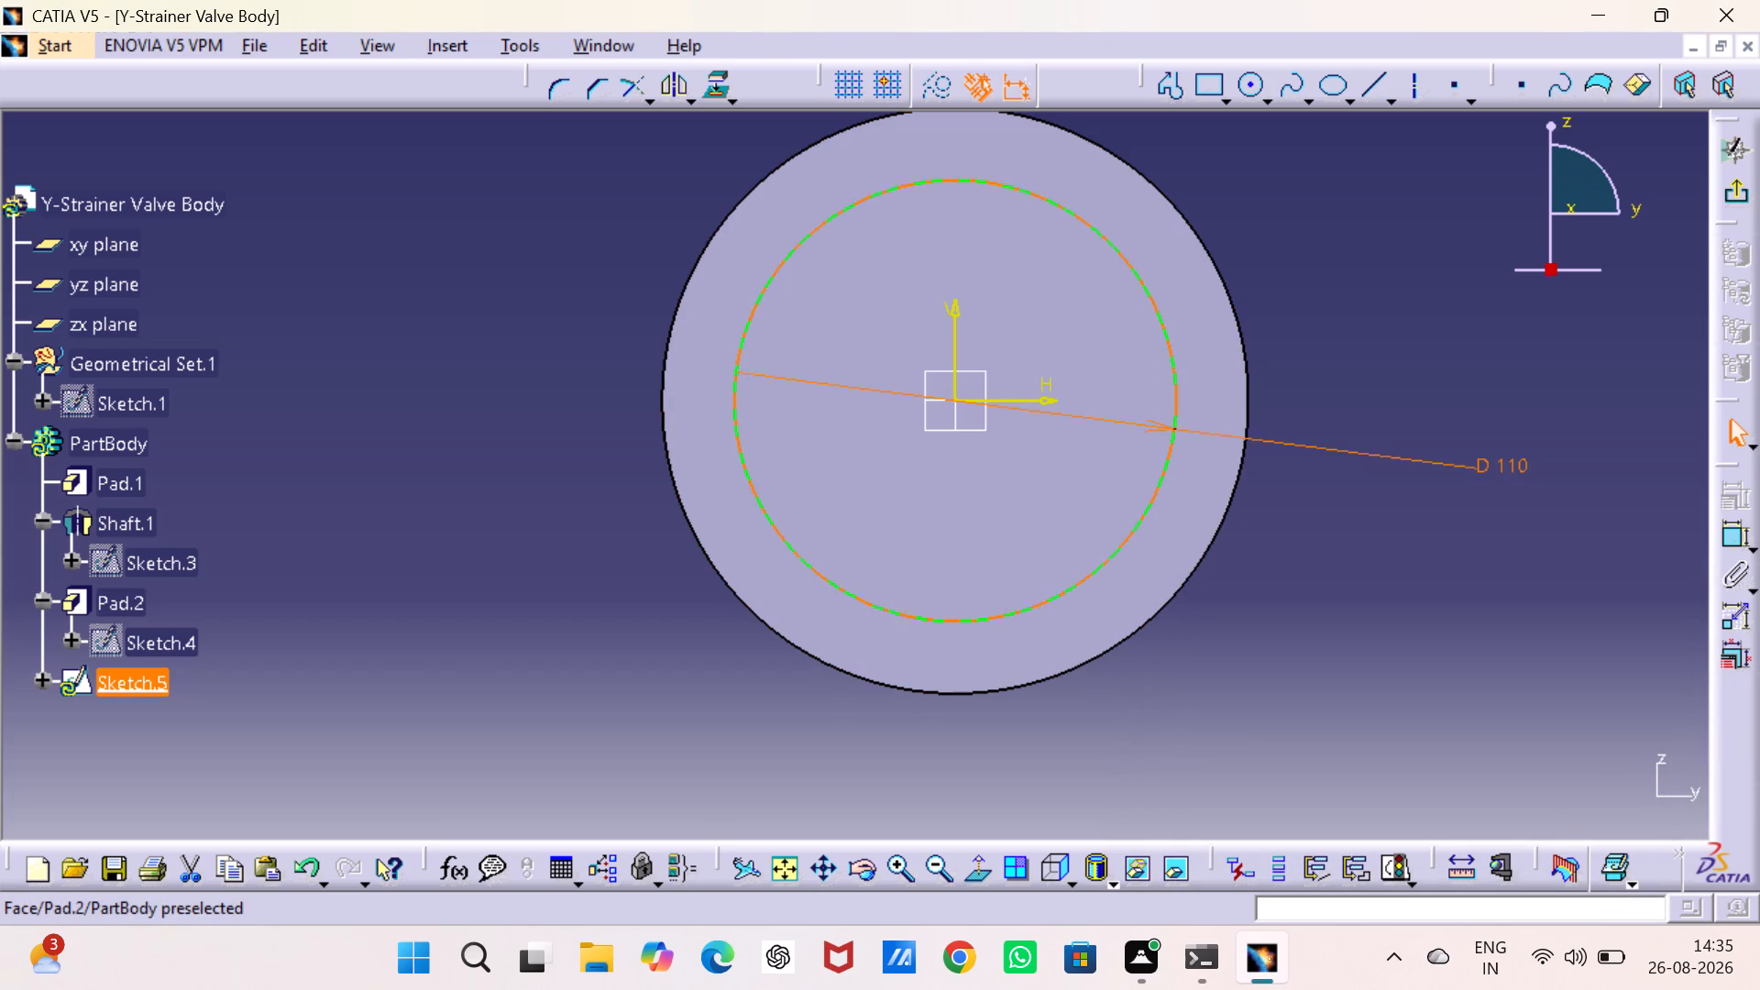
Convert the 110 mm circle into a construction element, leaving construction mode off for new geometry.
click(1161, 326)
right_click(1162, 325)
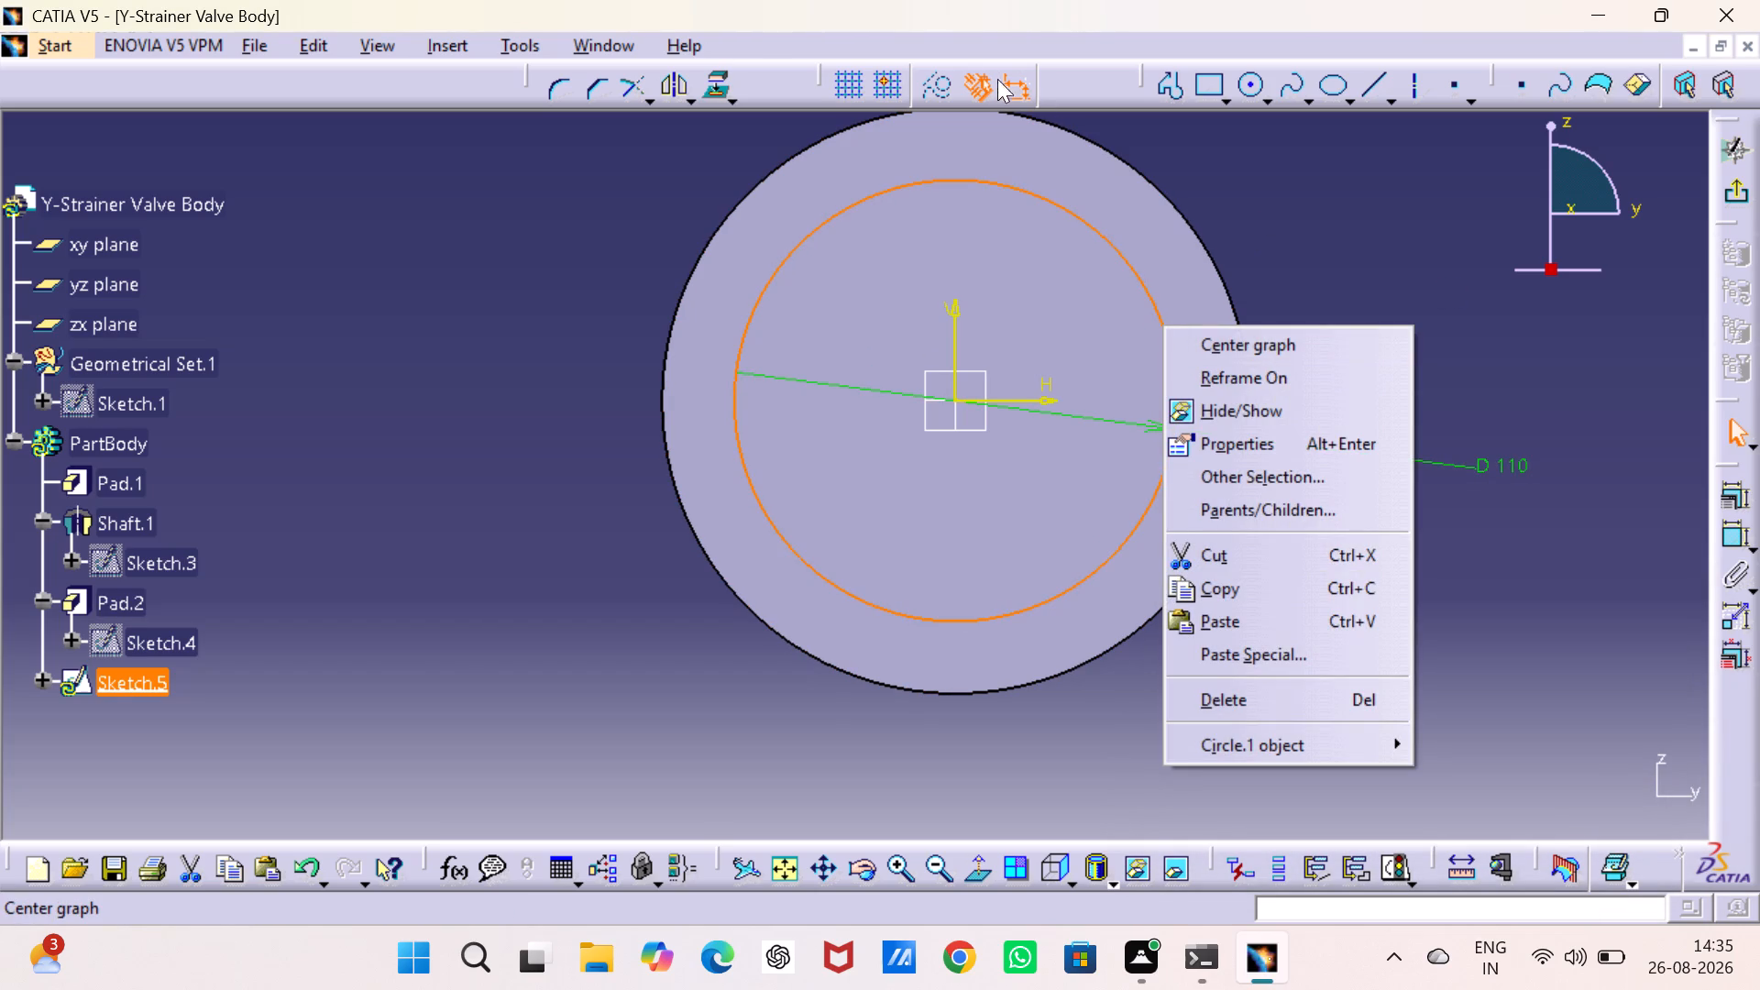
click(940, 82)
click(1288, 245)
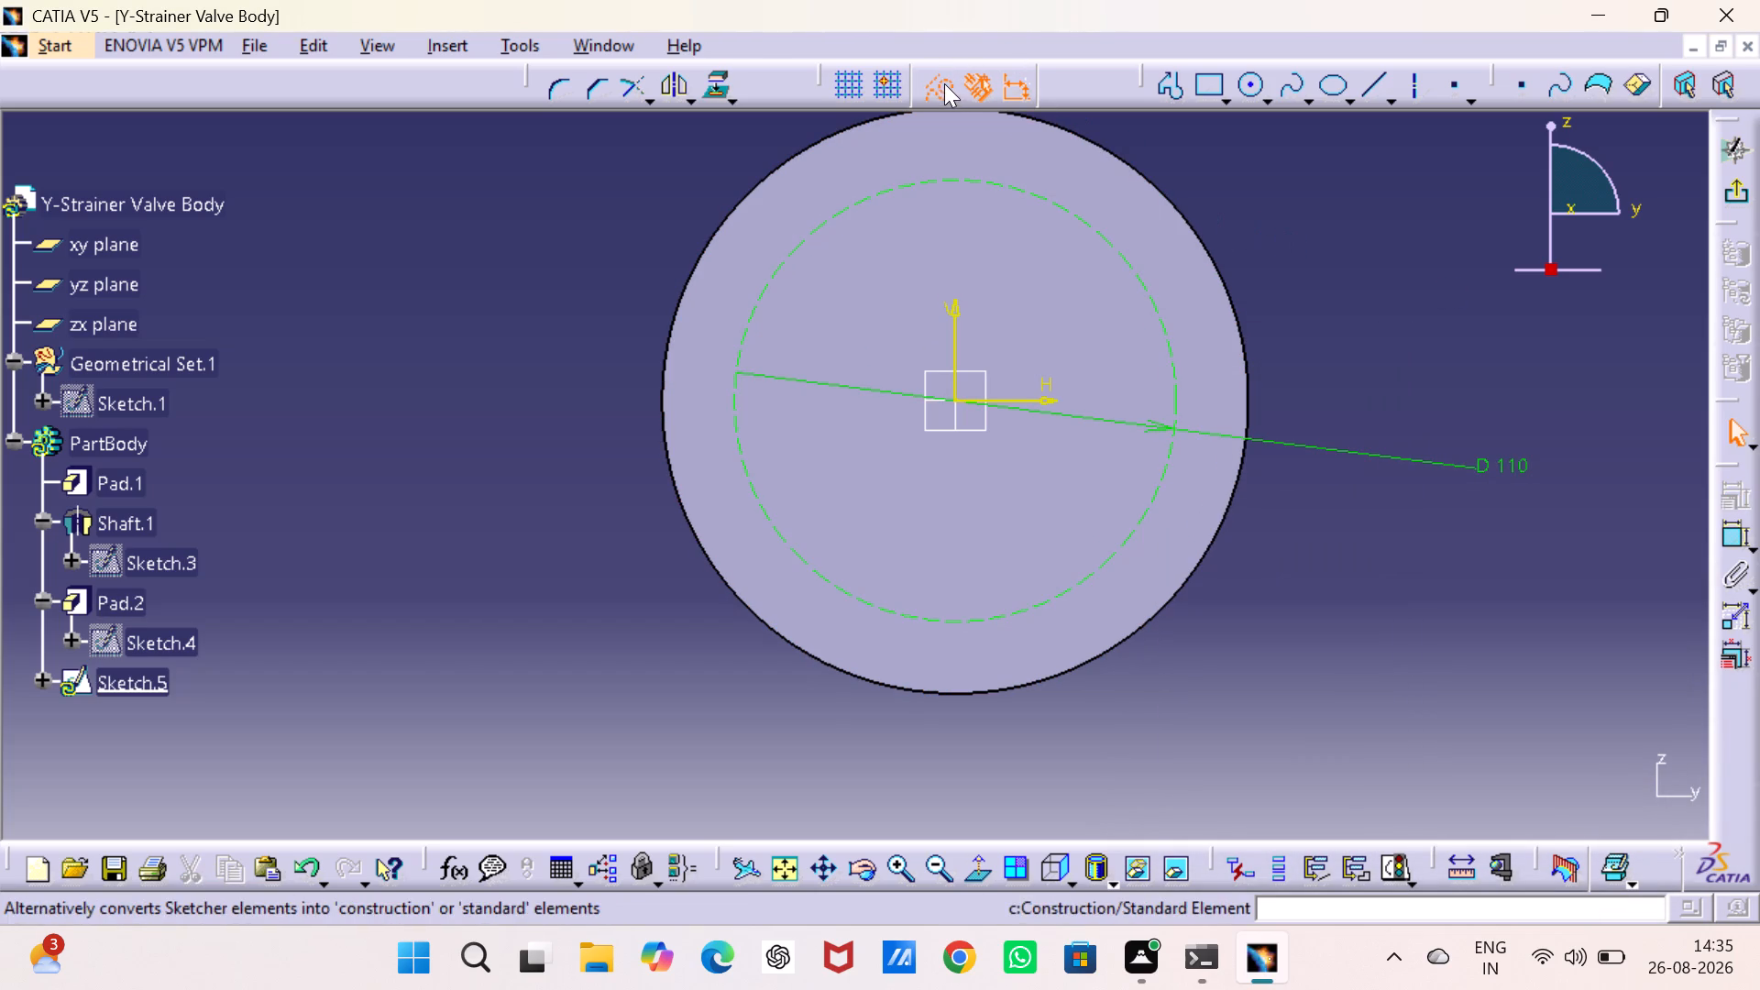
click(944, 83)
click(1303, 251)
Draw a bolt-hole circle about 12 mm in diameter, centred where the construction circle meets the vertical axis below the origin.
click(1245, 86)
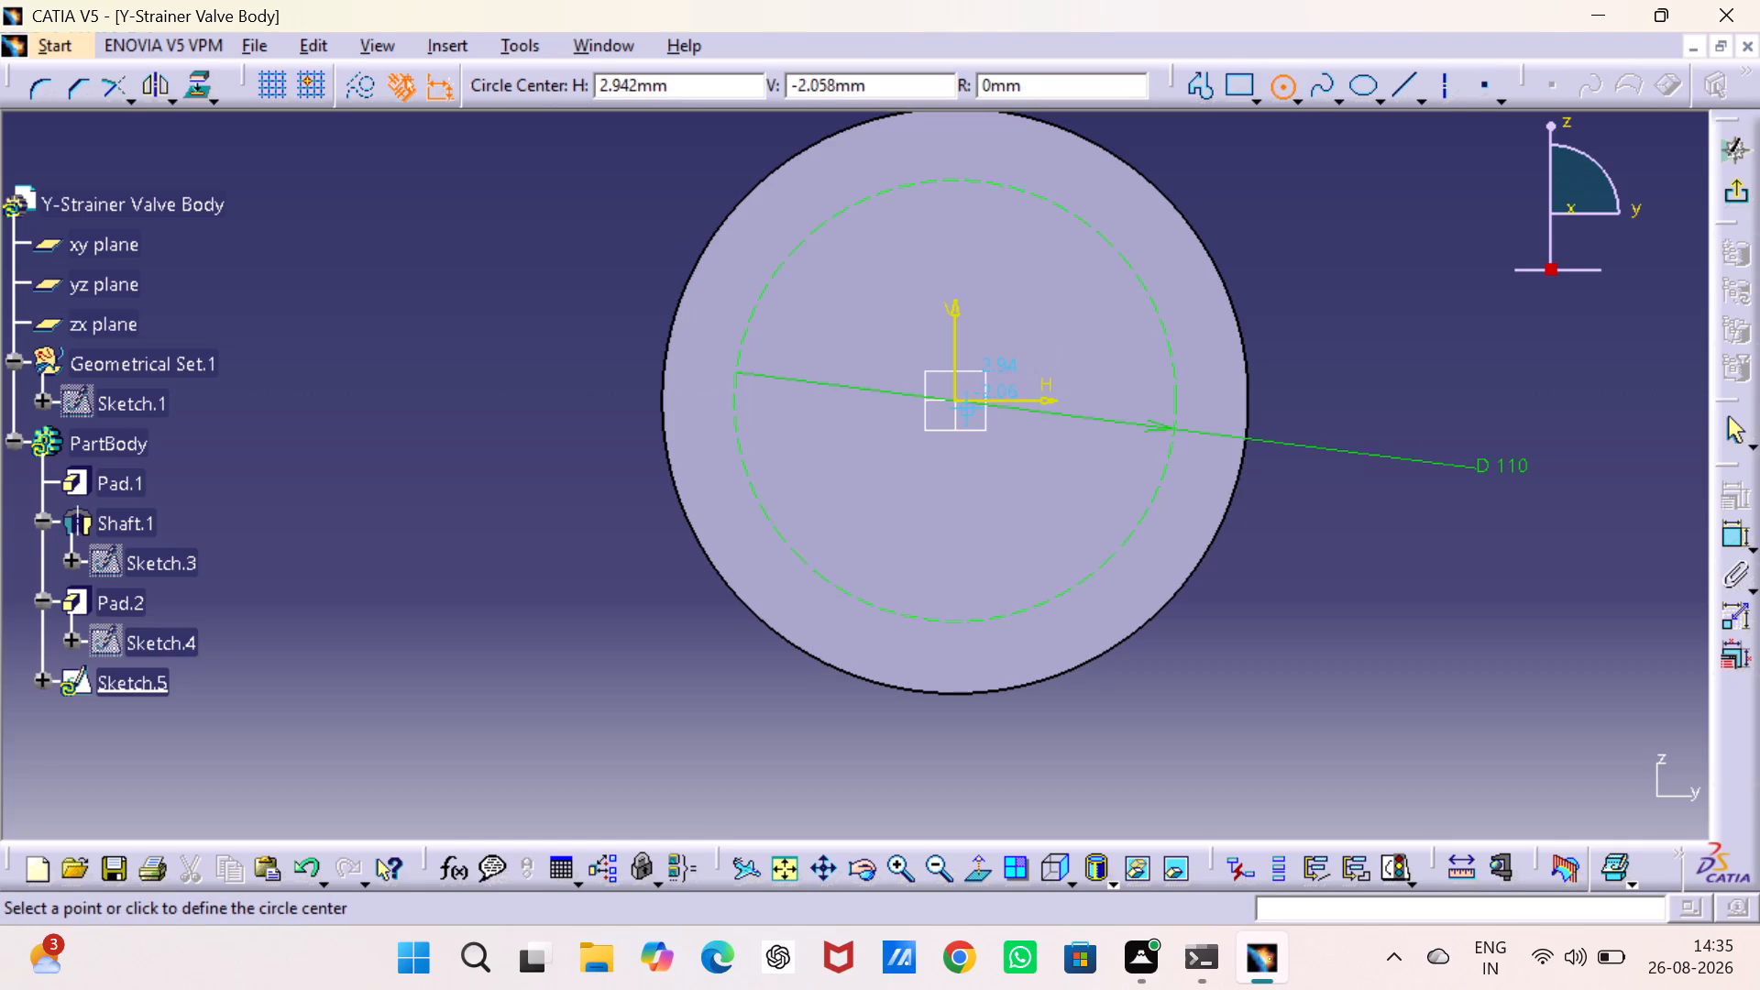
click(954, 619)
click(972, 643)
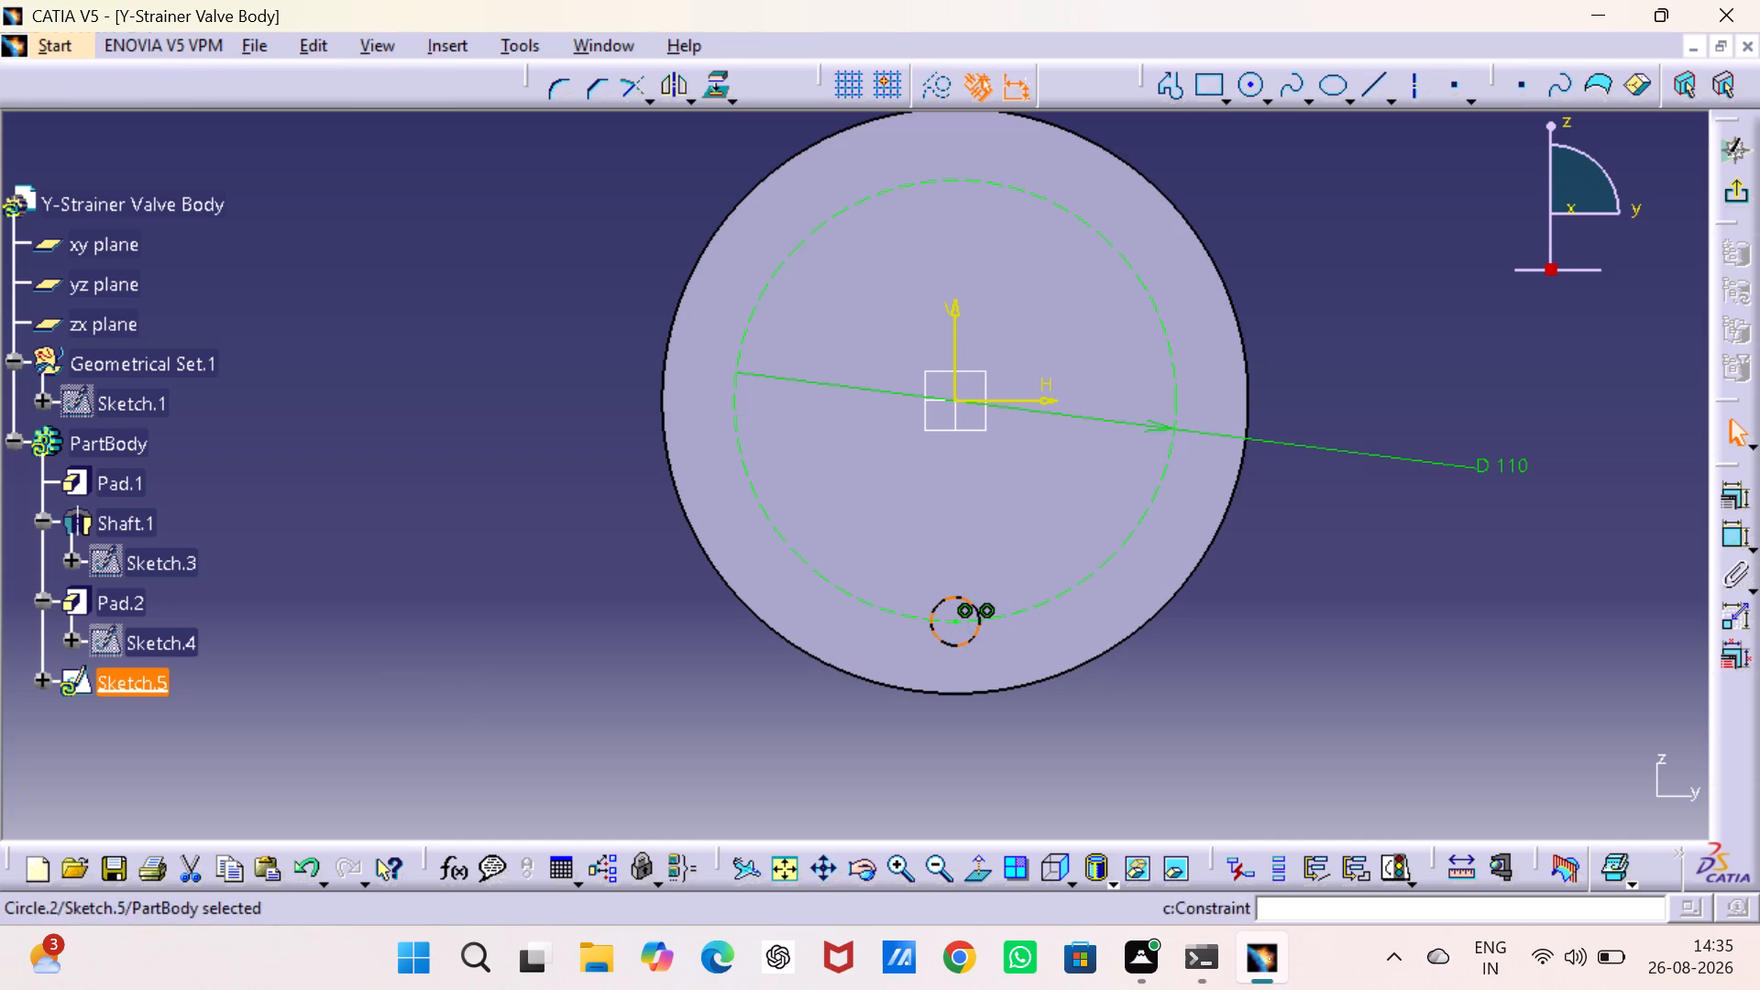
Dimension the small bolt-hole circle's diameter and open its value for editing.
click(1725, 542)
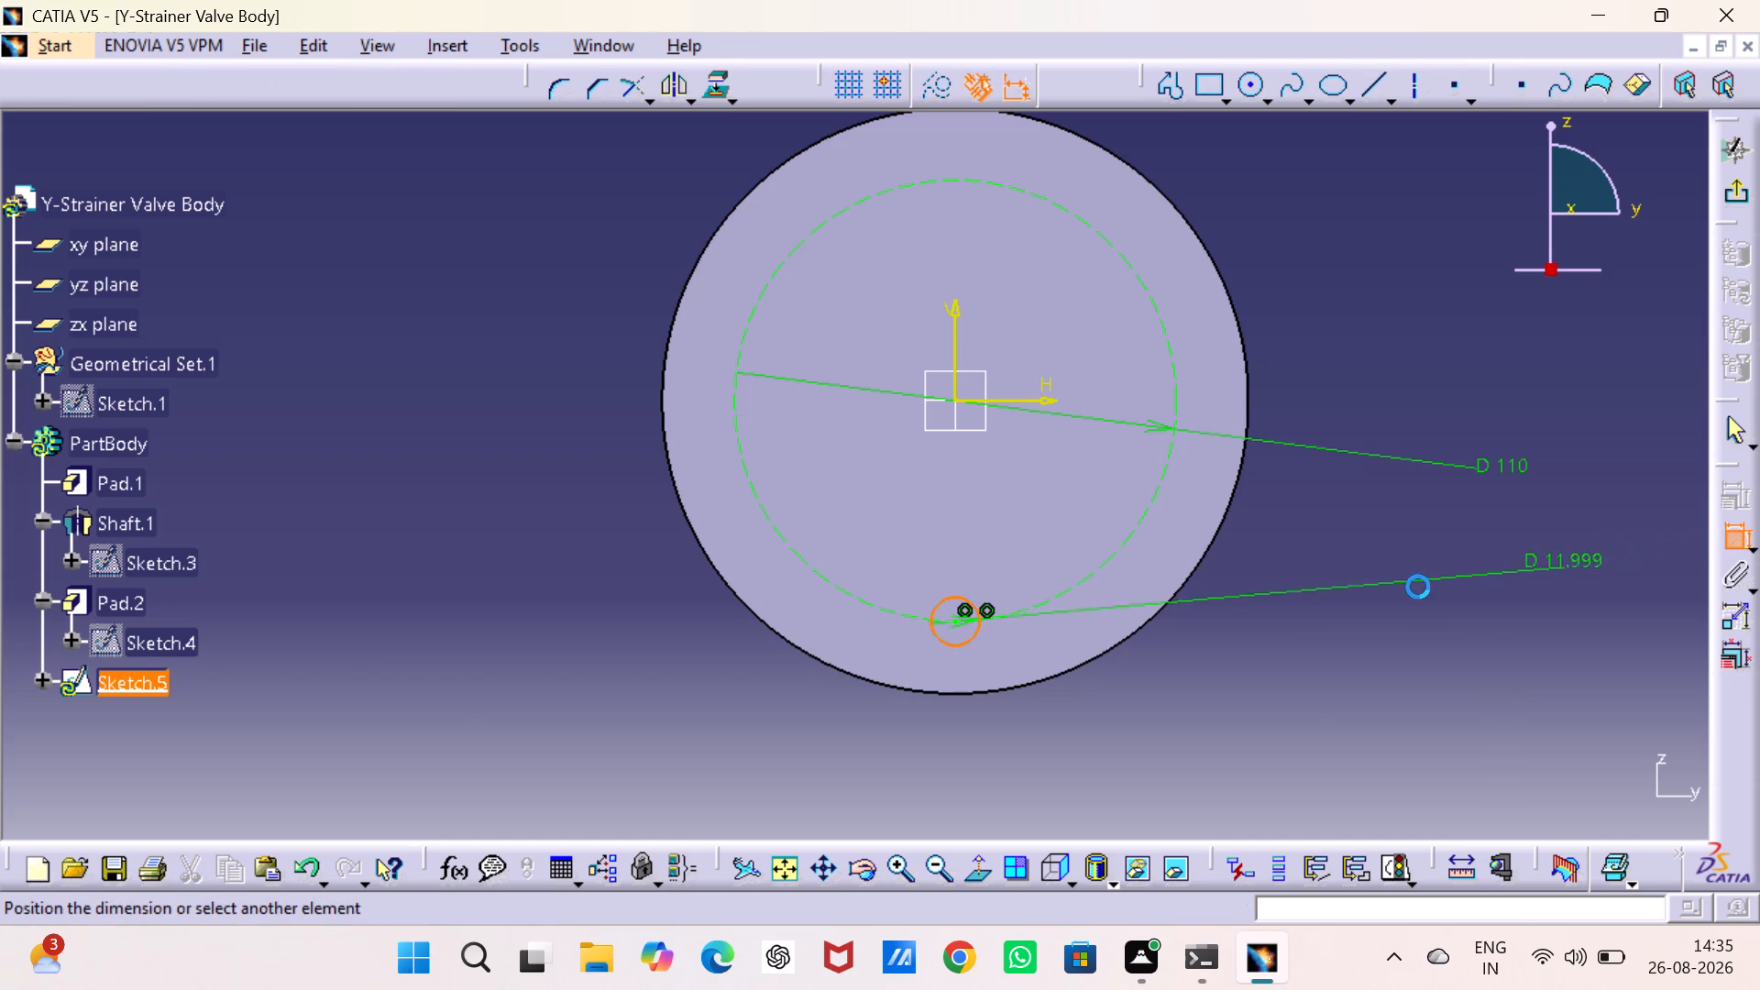
click(1333, 612)
double_click(1333, 608)
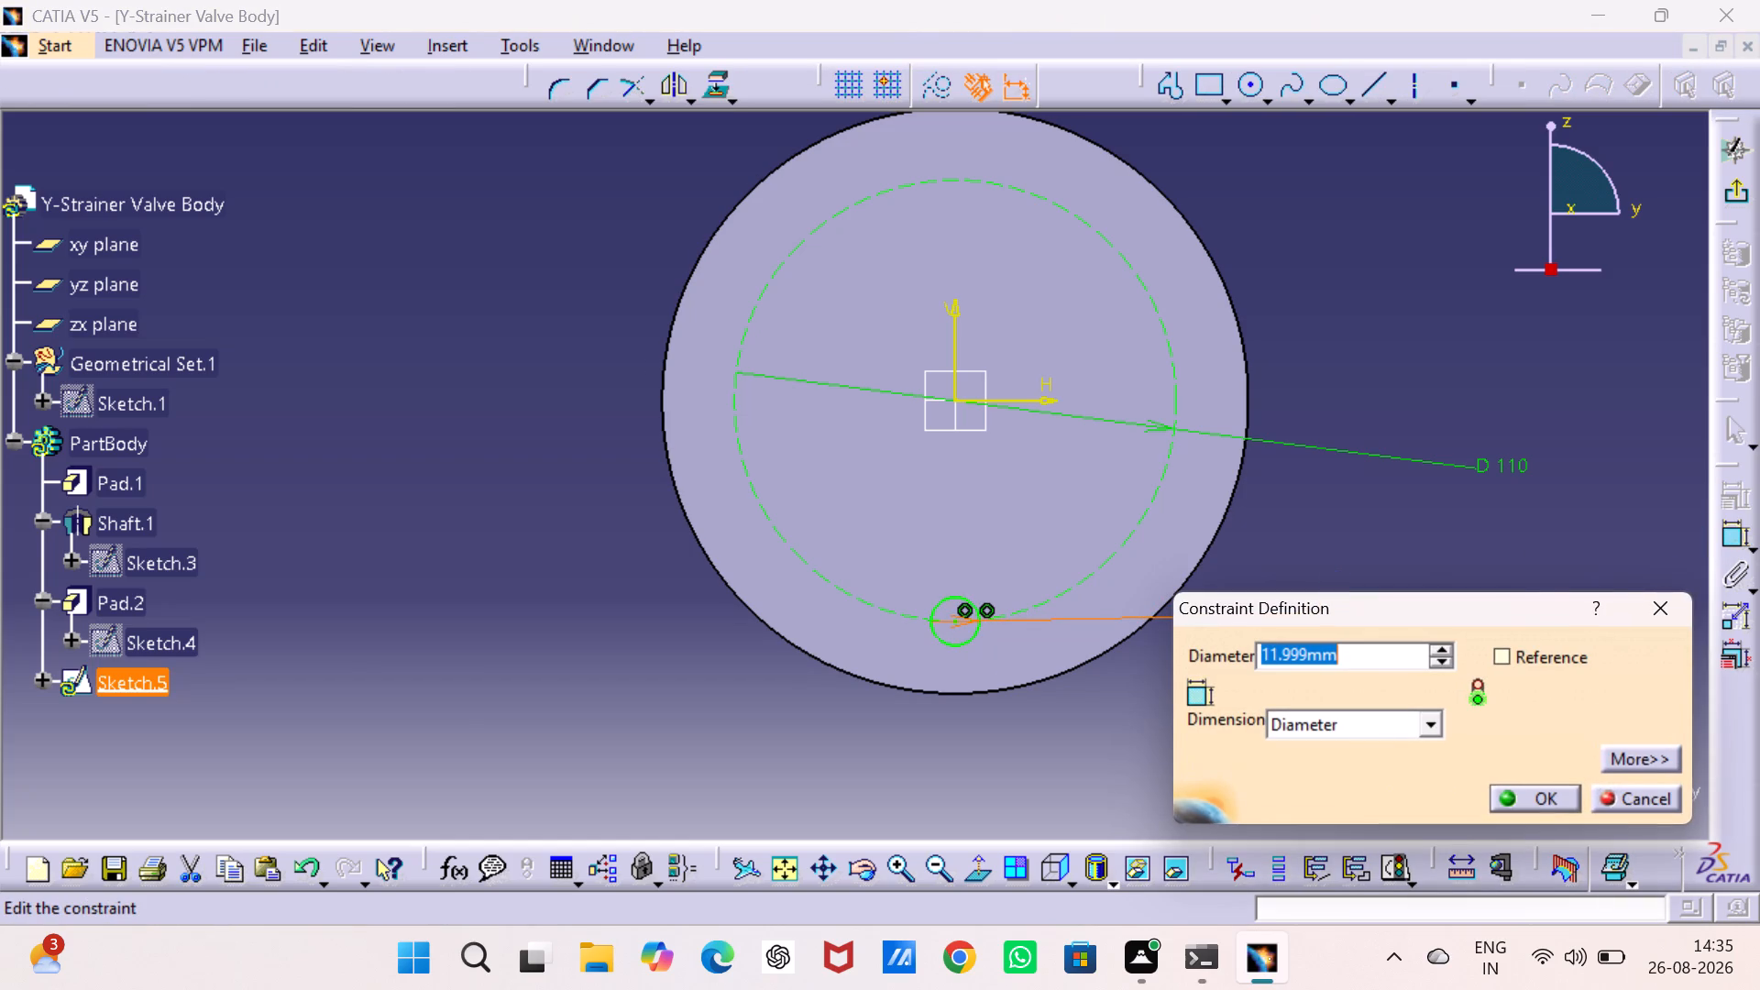
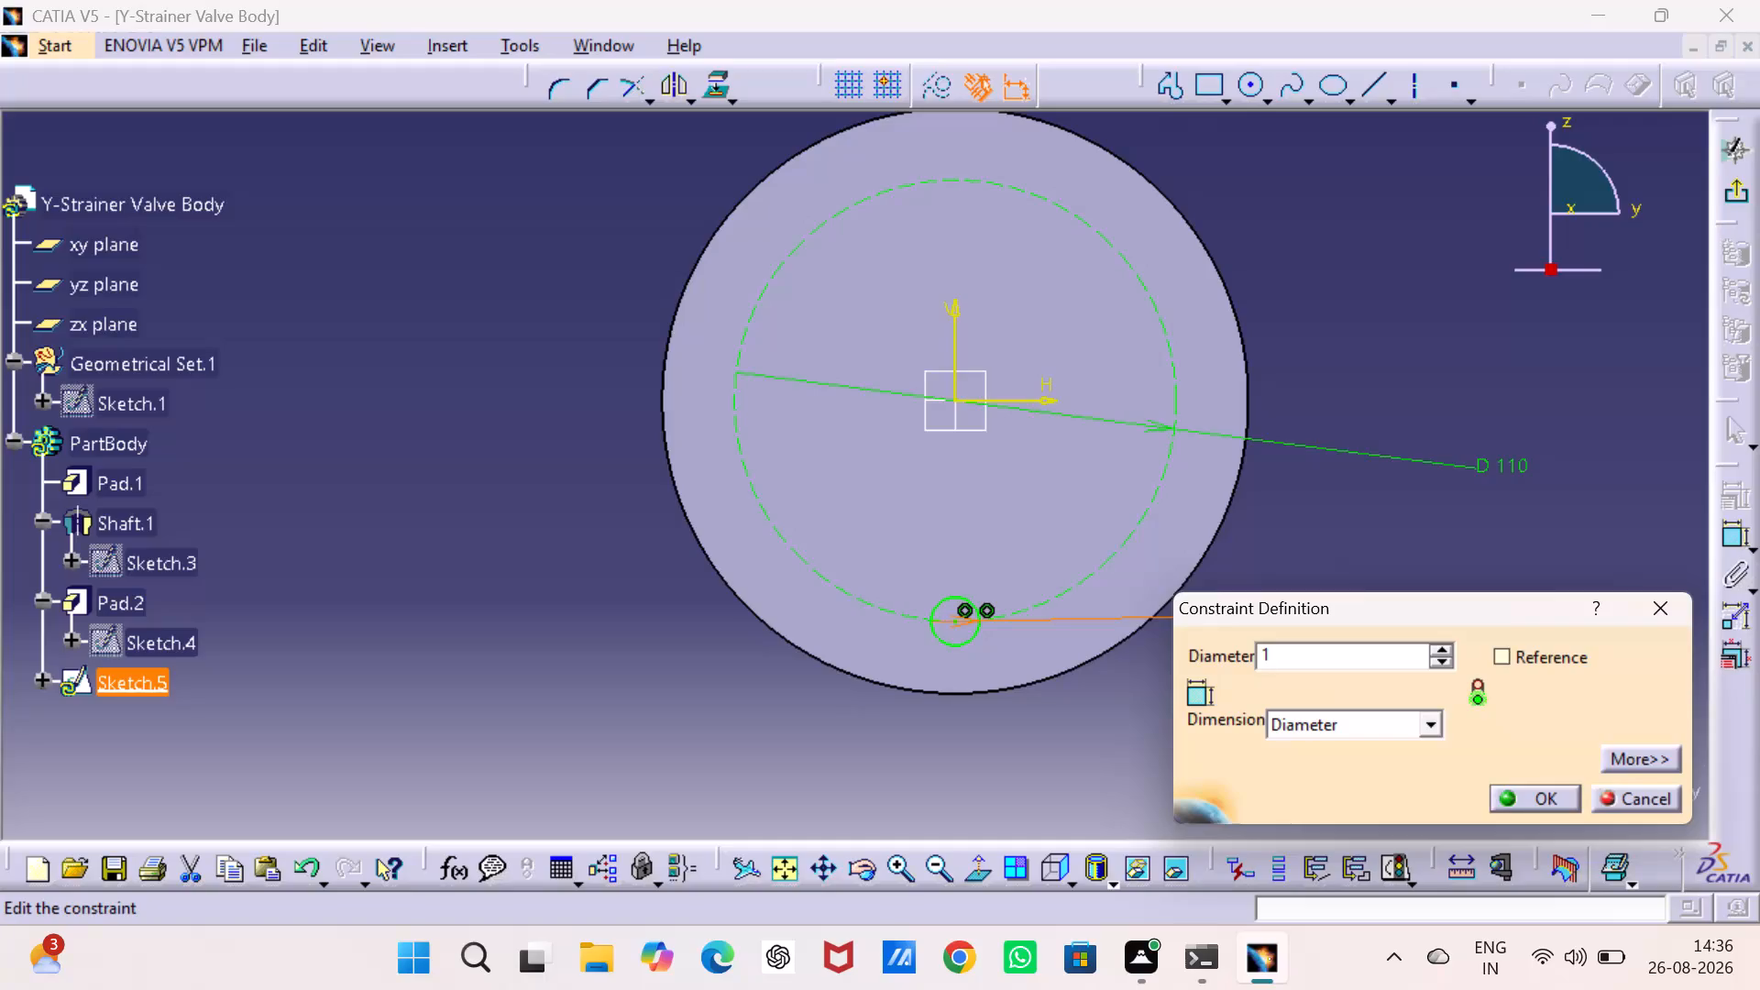
Set the bolt-hole circle's diameter to 16 mm and finish the sketch.
key(6)
key(Return)
click(1457, 295)
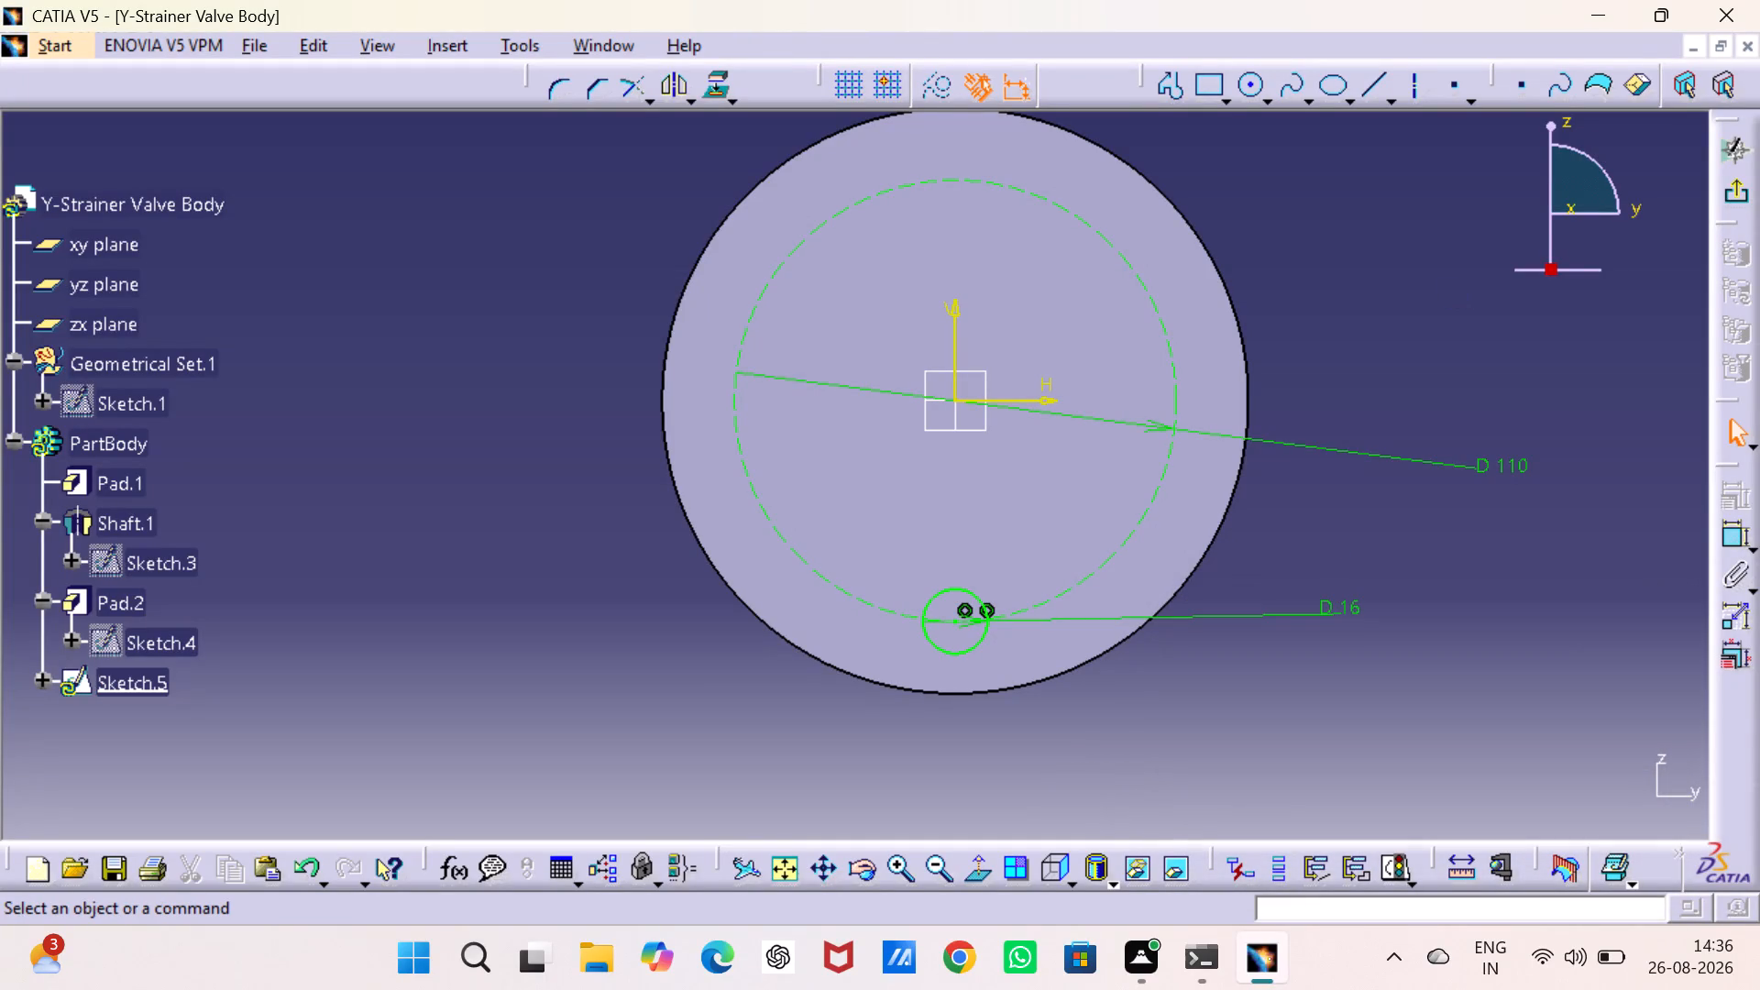
click(1745, 188)
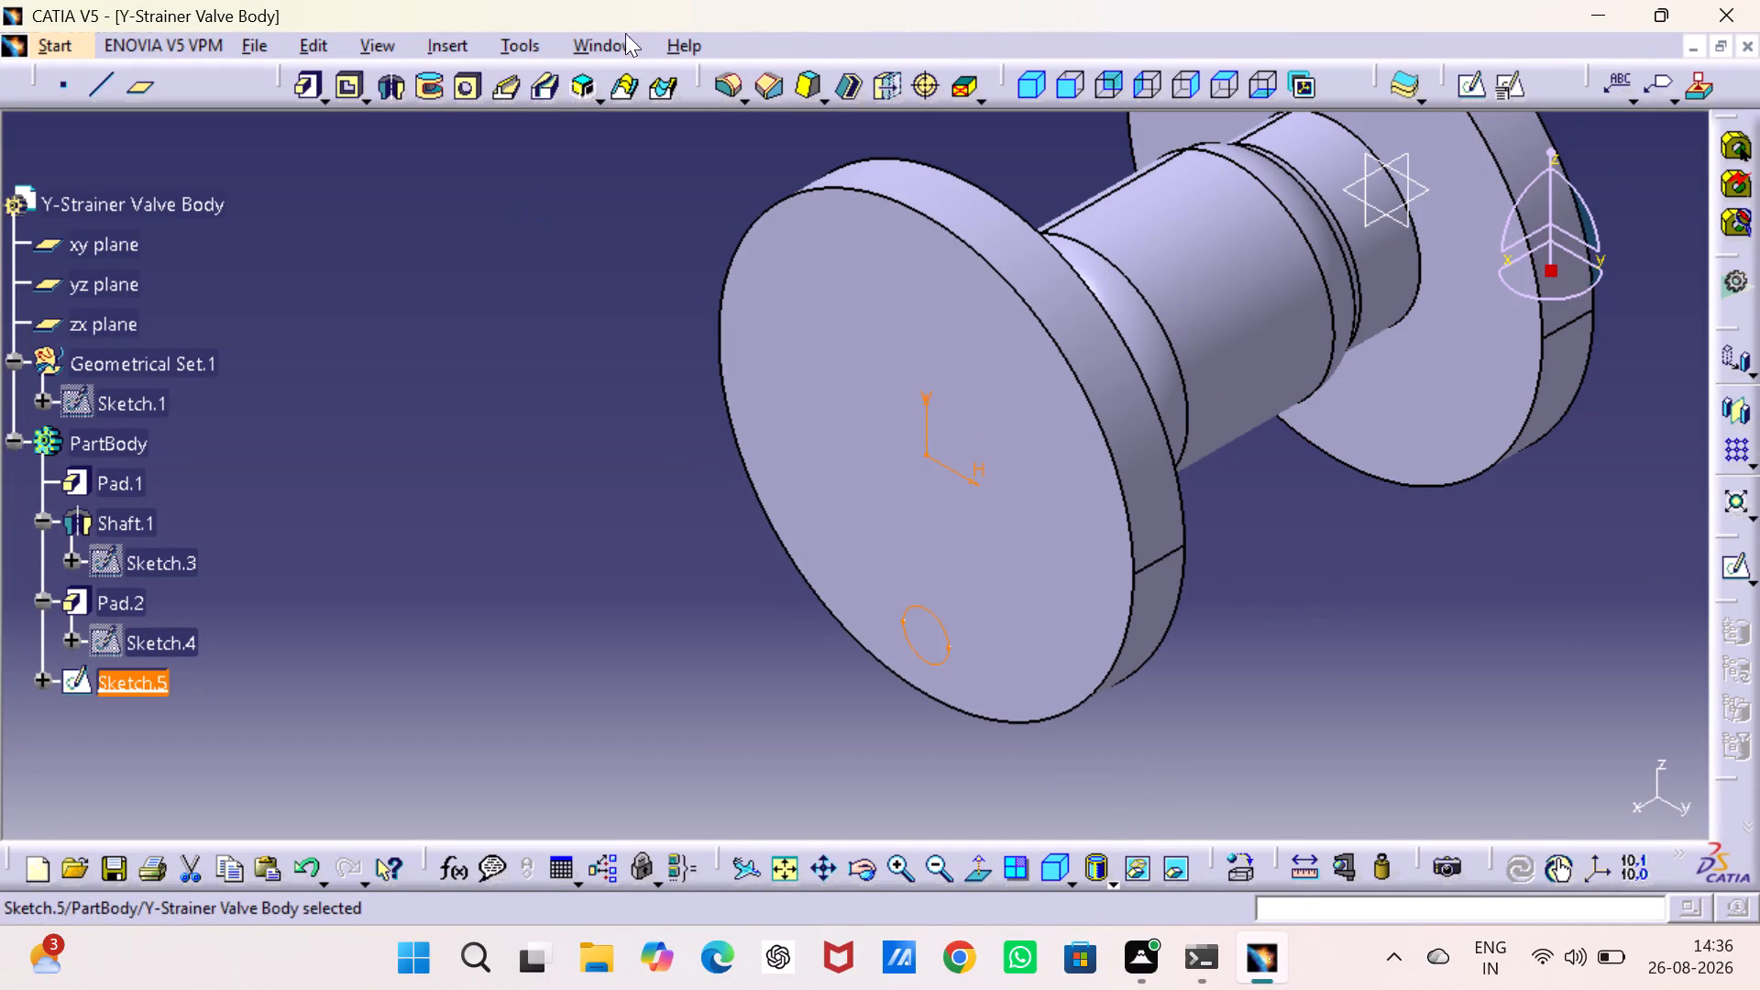
Pocket the 16 mm circle with the limit Up to last, cutting through both flanges.
click(341, 82)
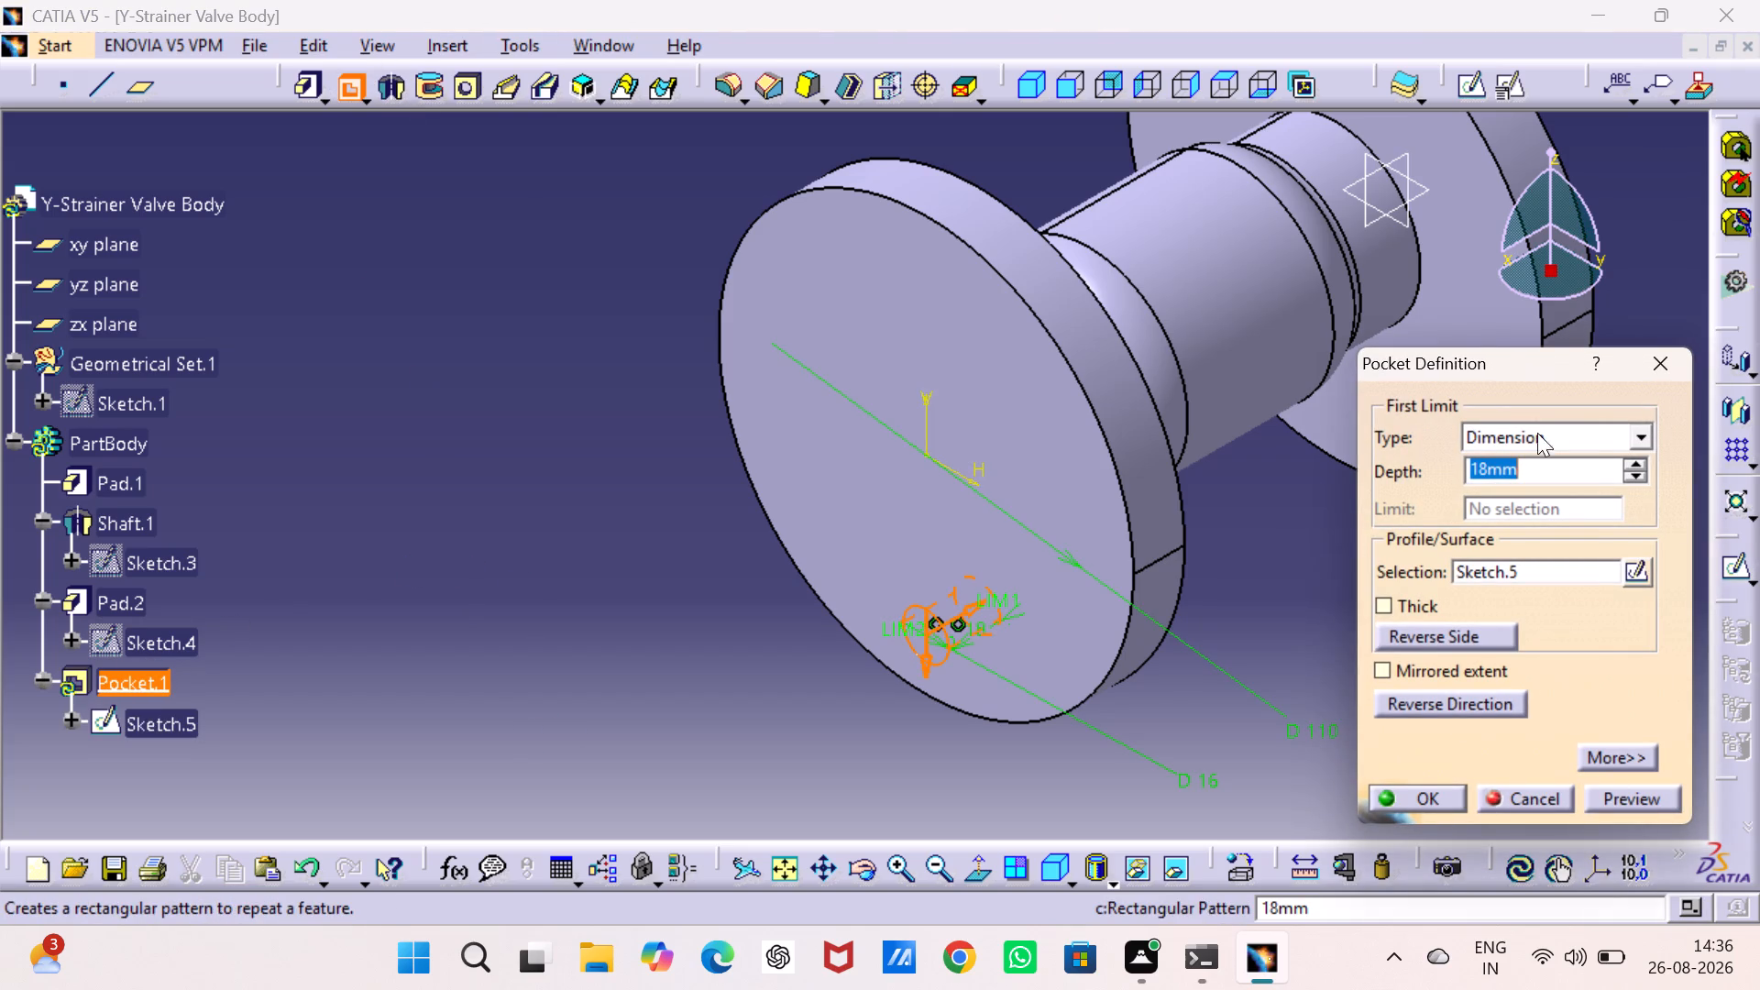
click(1641, 433)
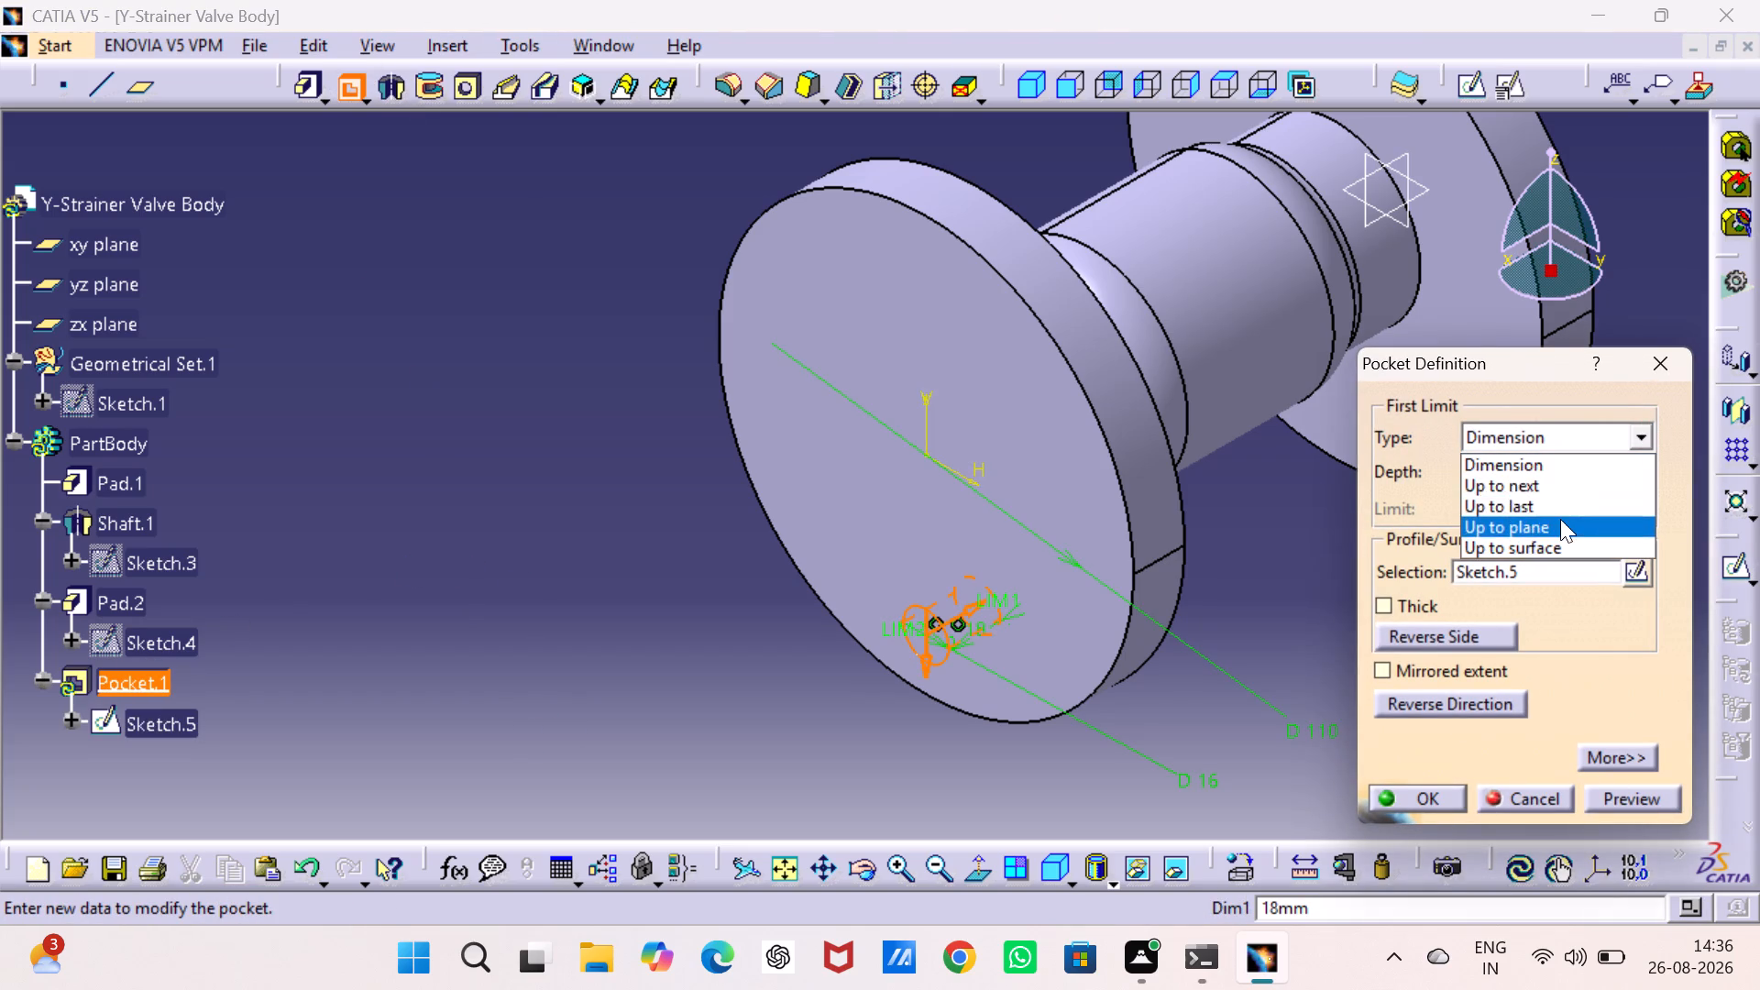
click(1564, 510)
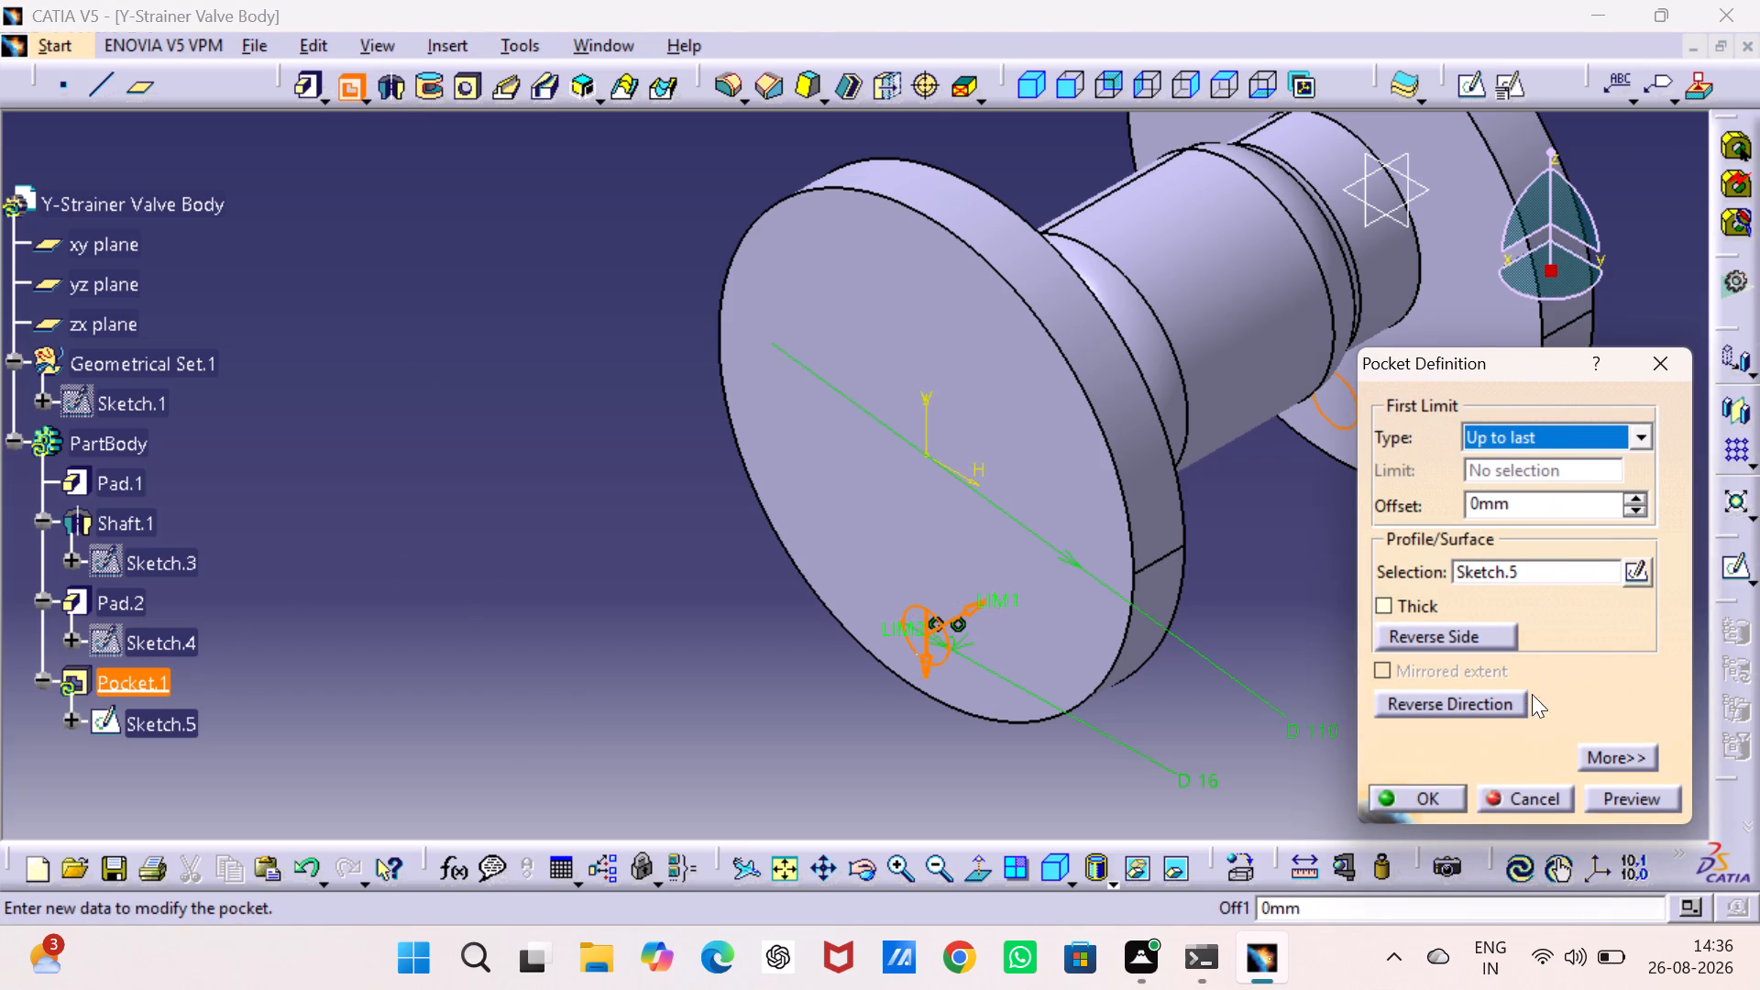
click(1417, 786)
click(1381, 650)
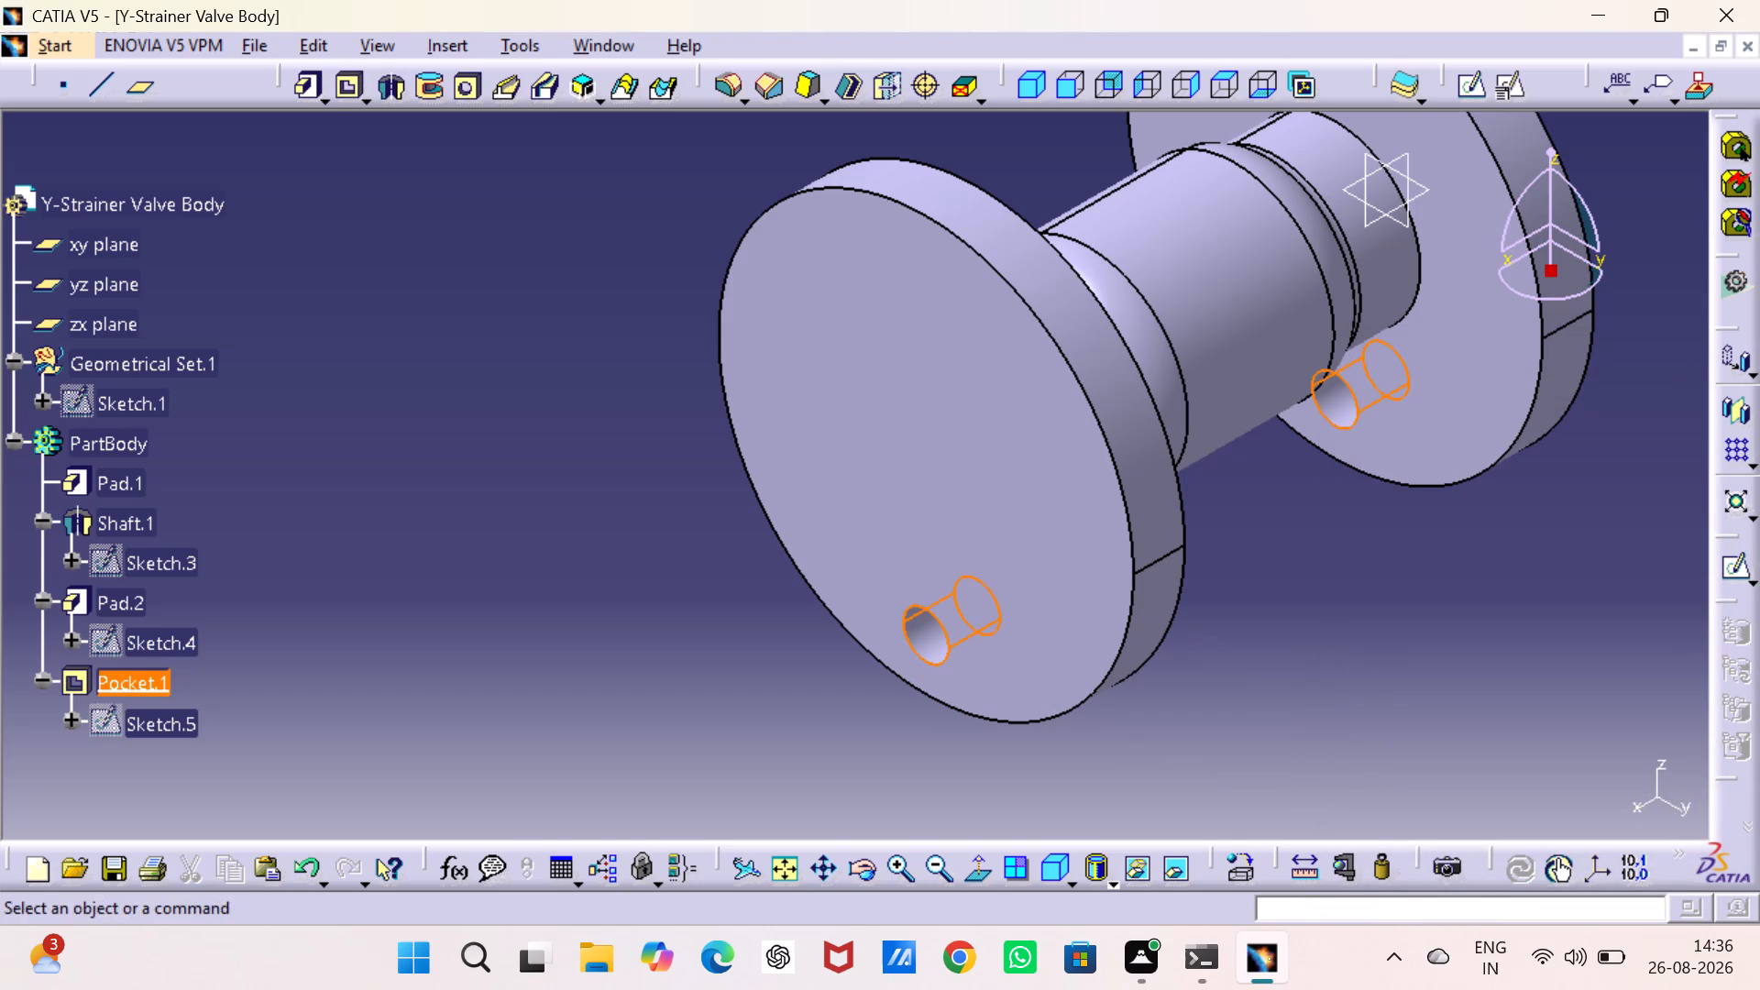
Pattern the bolt-hole pocket circularly as a complete crown of 4 instances, using the flange's outer face as reference.
click(149, 679)
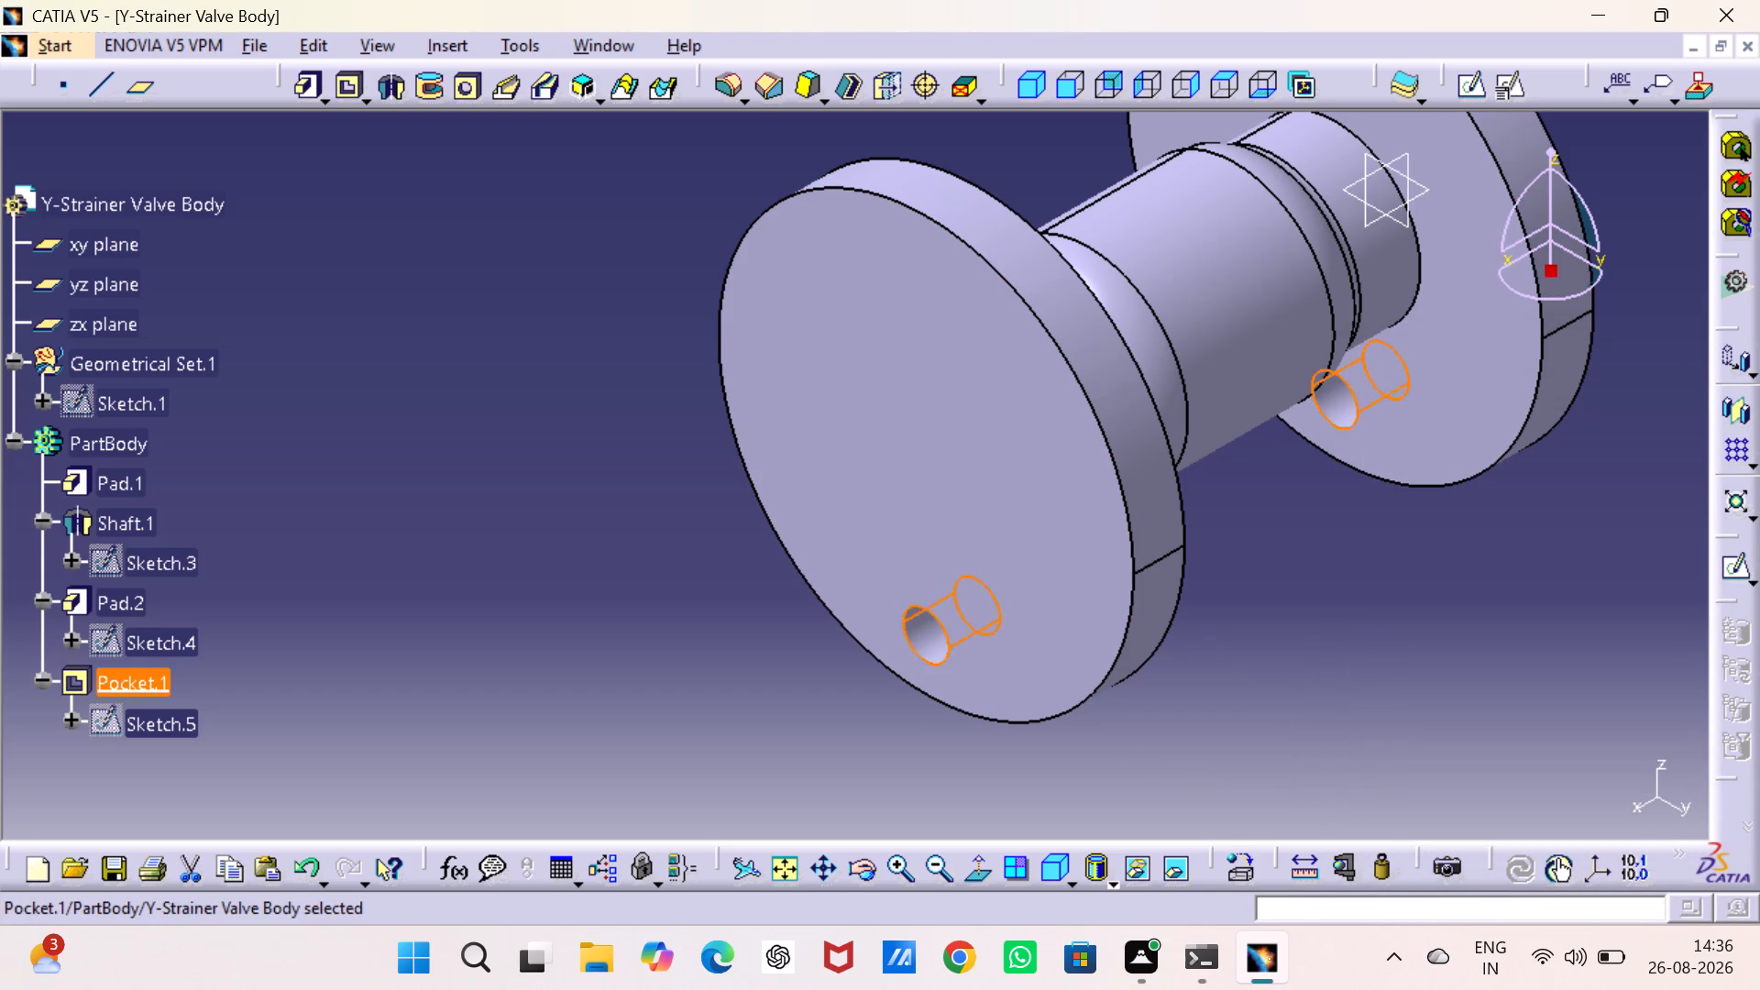
click(1754, 464)
click(1696, 489)
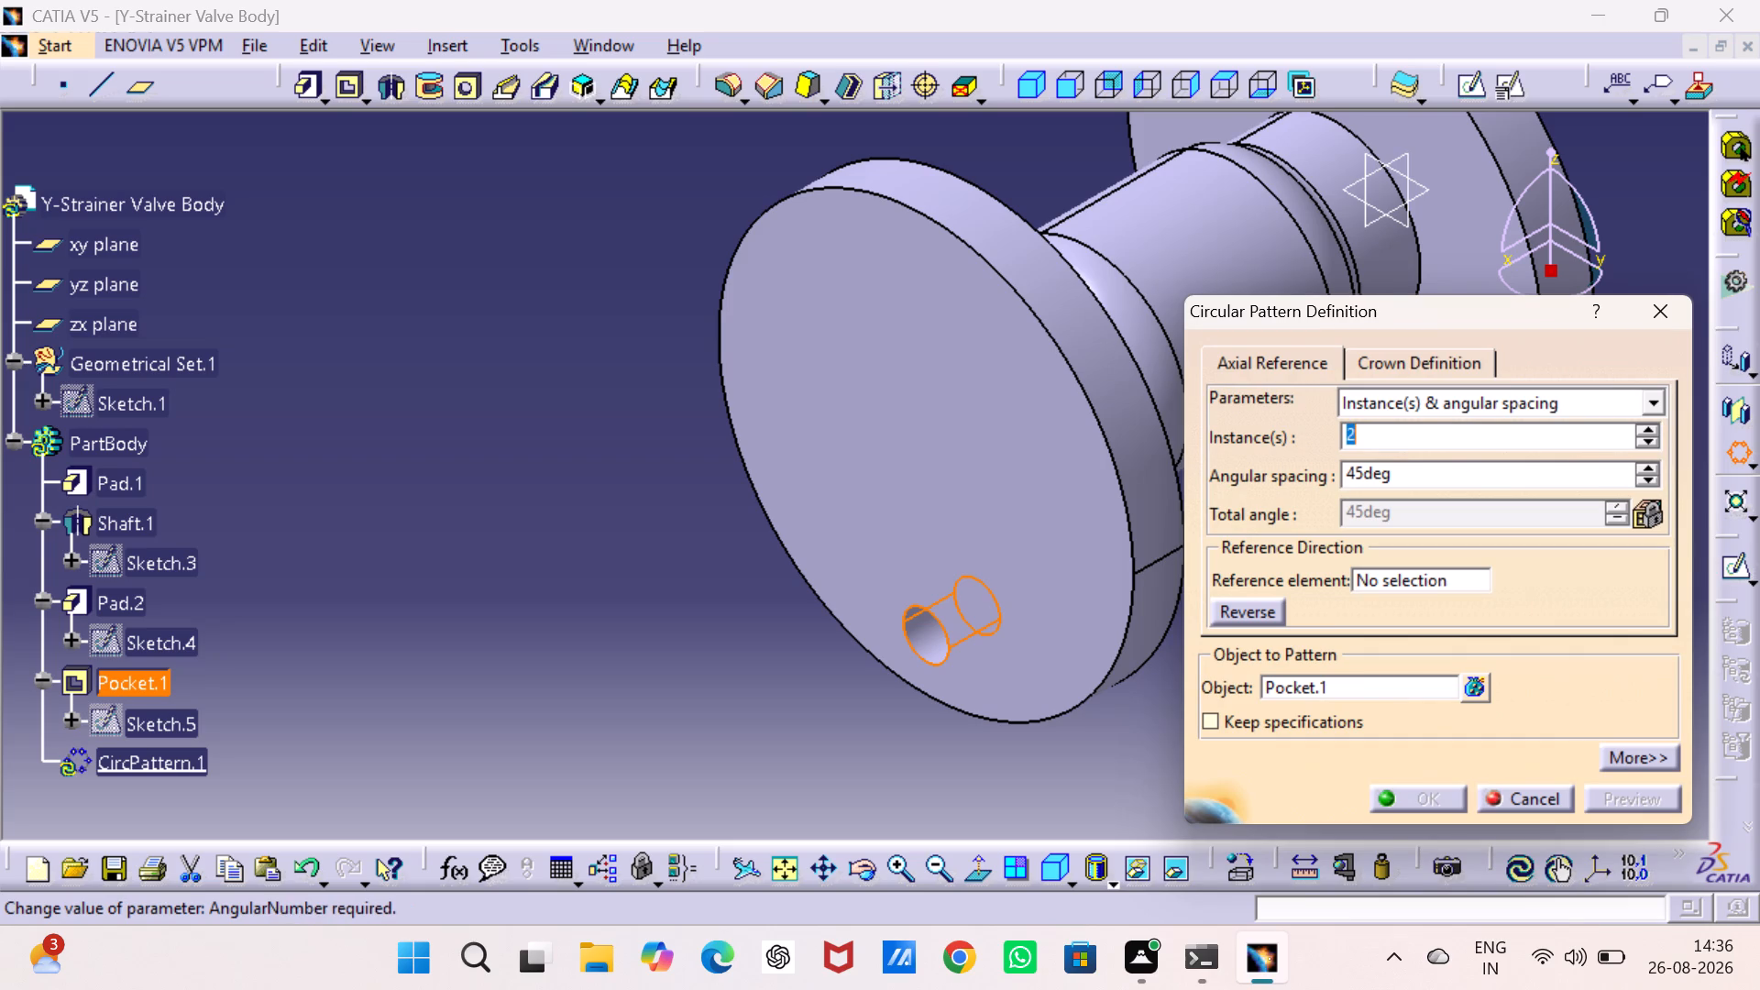
key(4)
click(1655, 403)
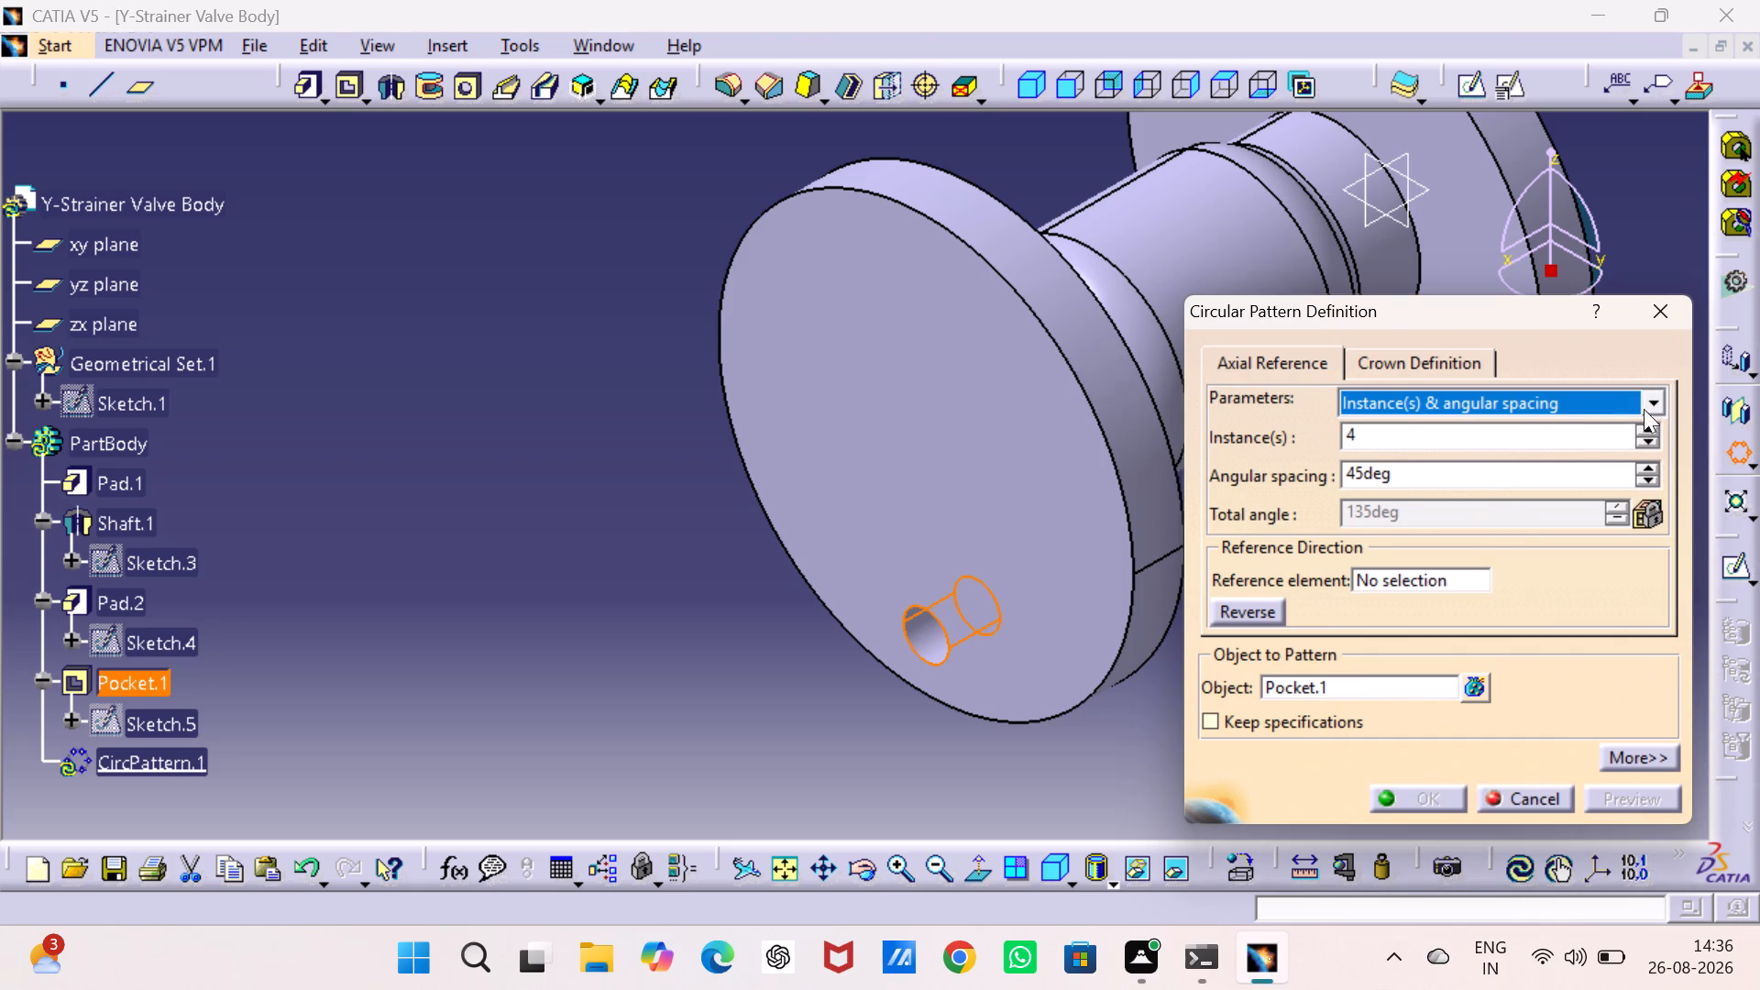
click(1658, 398)
click(1509, 490)
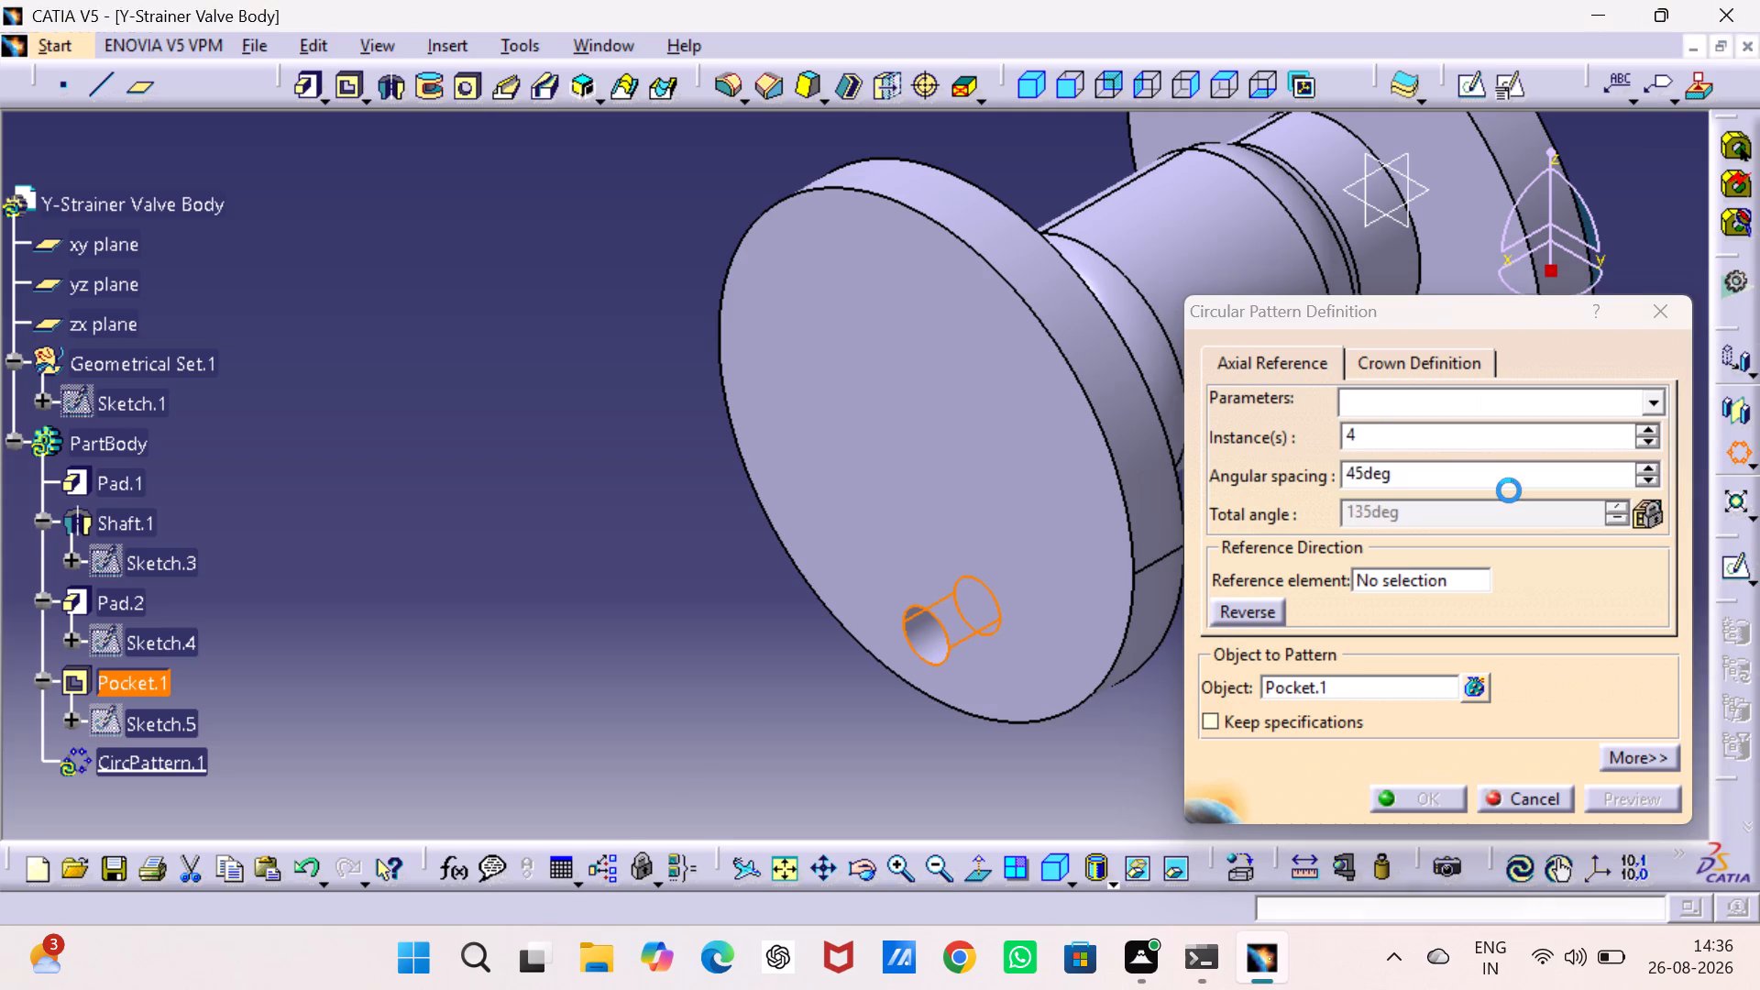
click(1425, 573)
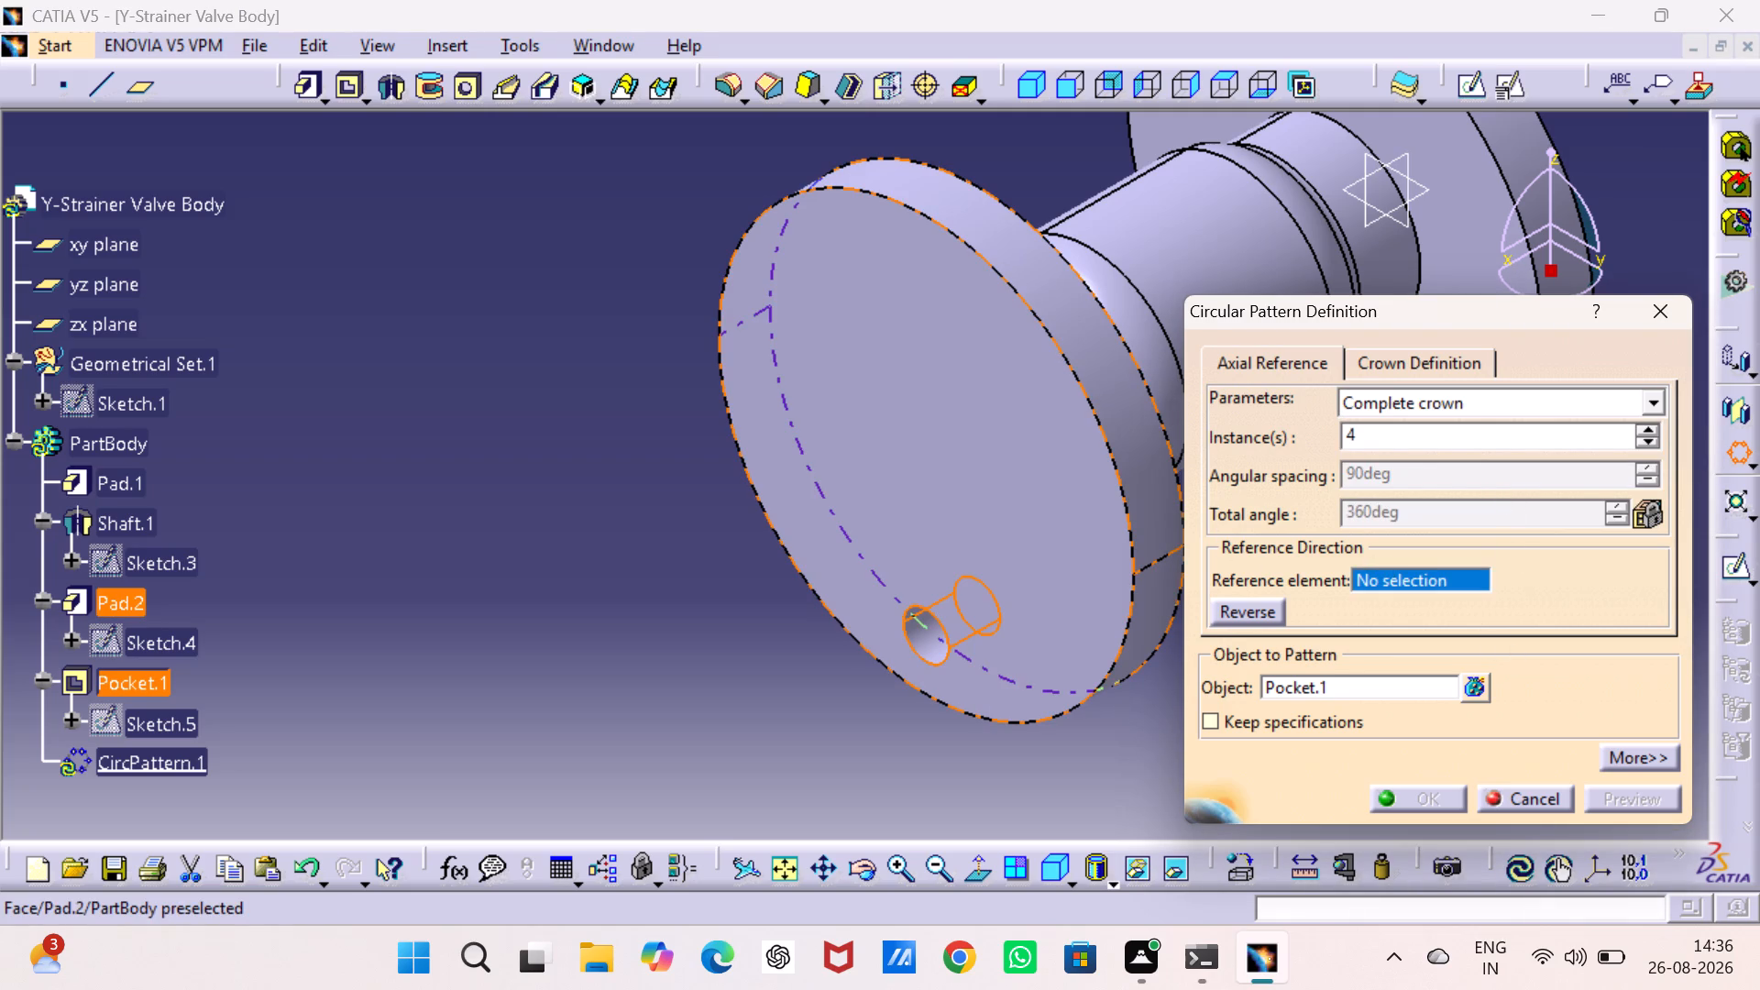
click(1097, 447)
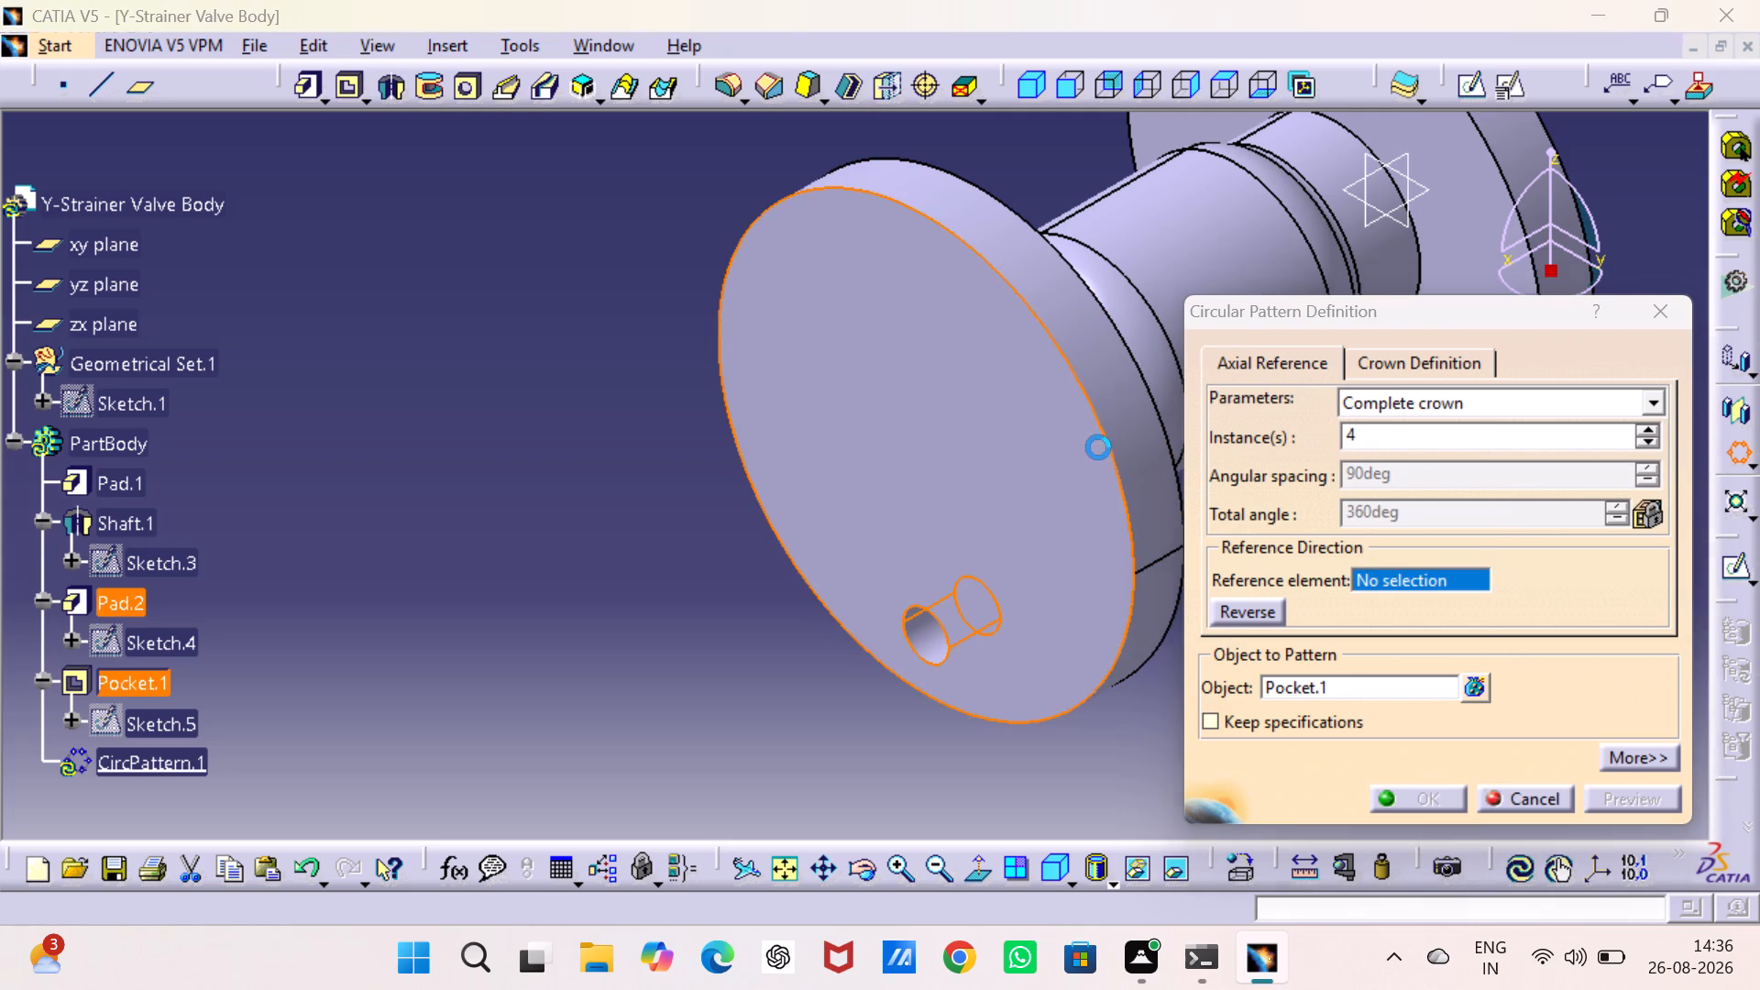
click(1424, 792)
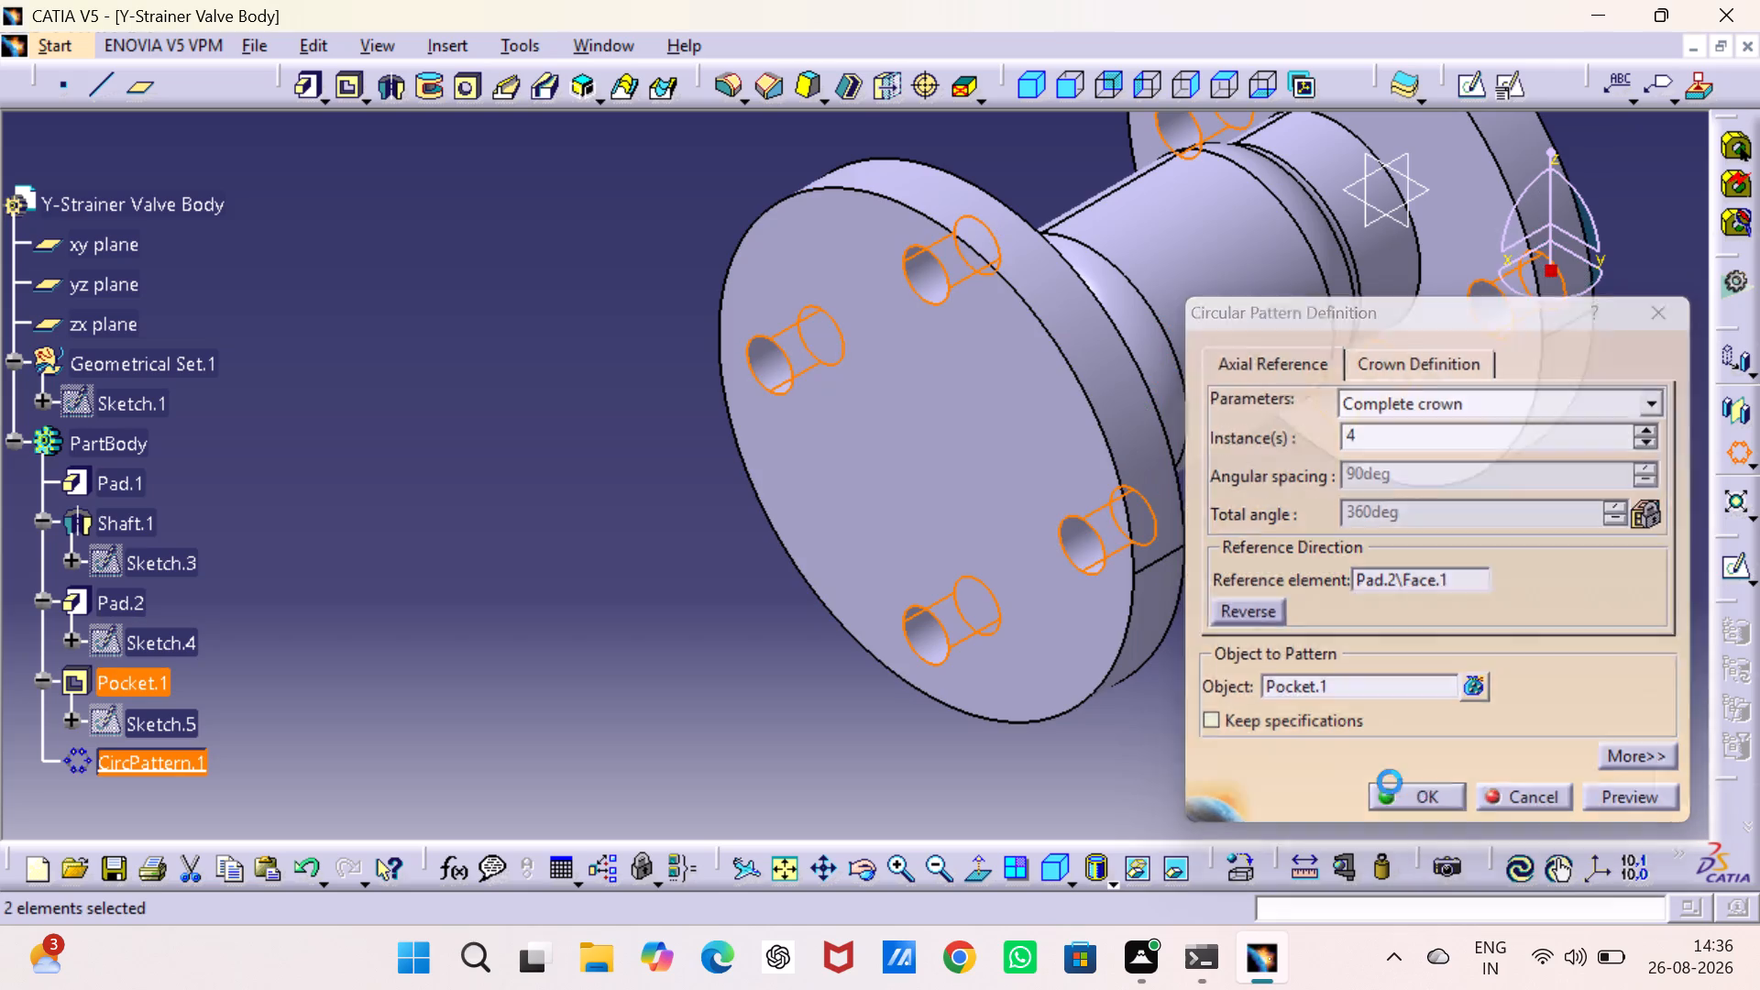
click(1283, 713)
Start a sketch on the drilled flange's outer face and draw a circle about 82 mm in diameter centred on the origin.
middle_drag(1309, 665, 1367, 643)
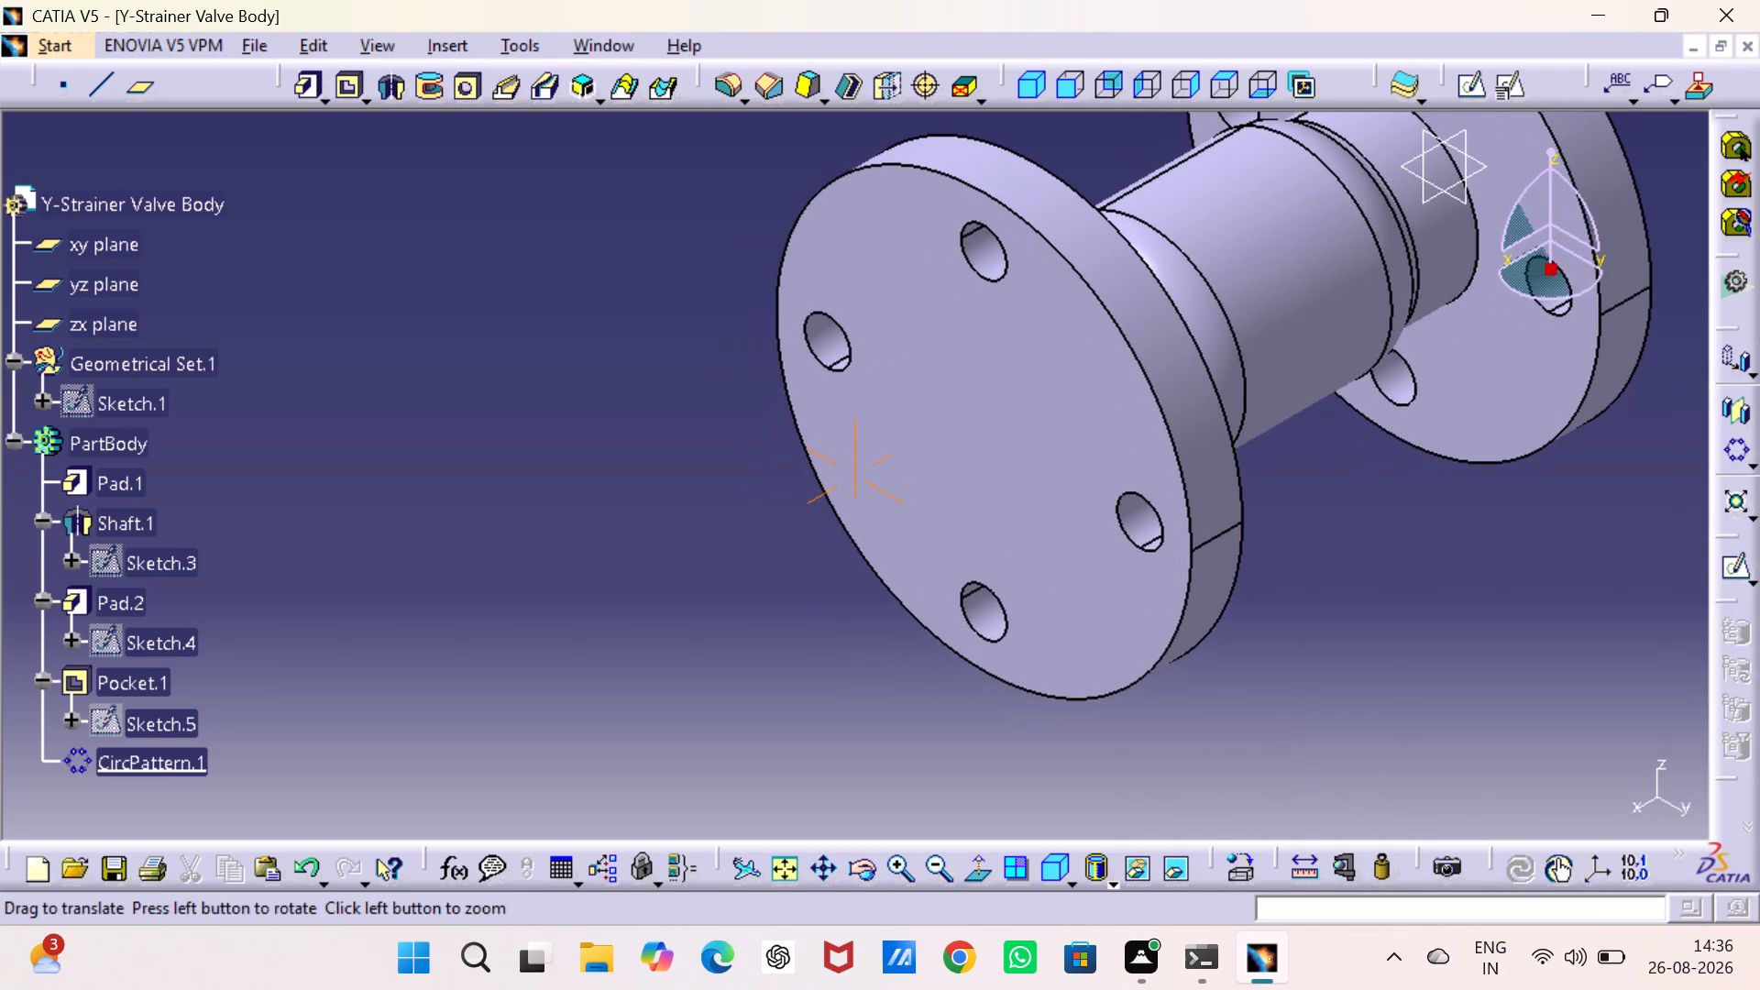
middle_drag(1367, 643, 1269, 650)
click(925, 413)
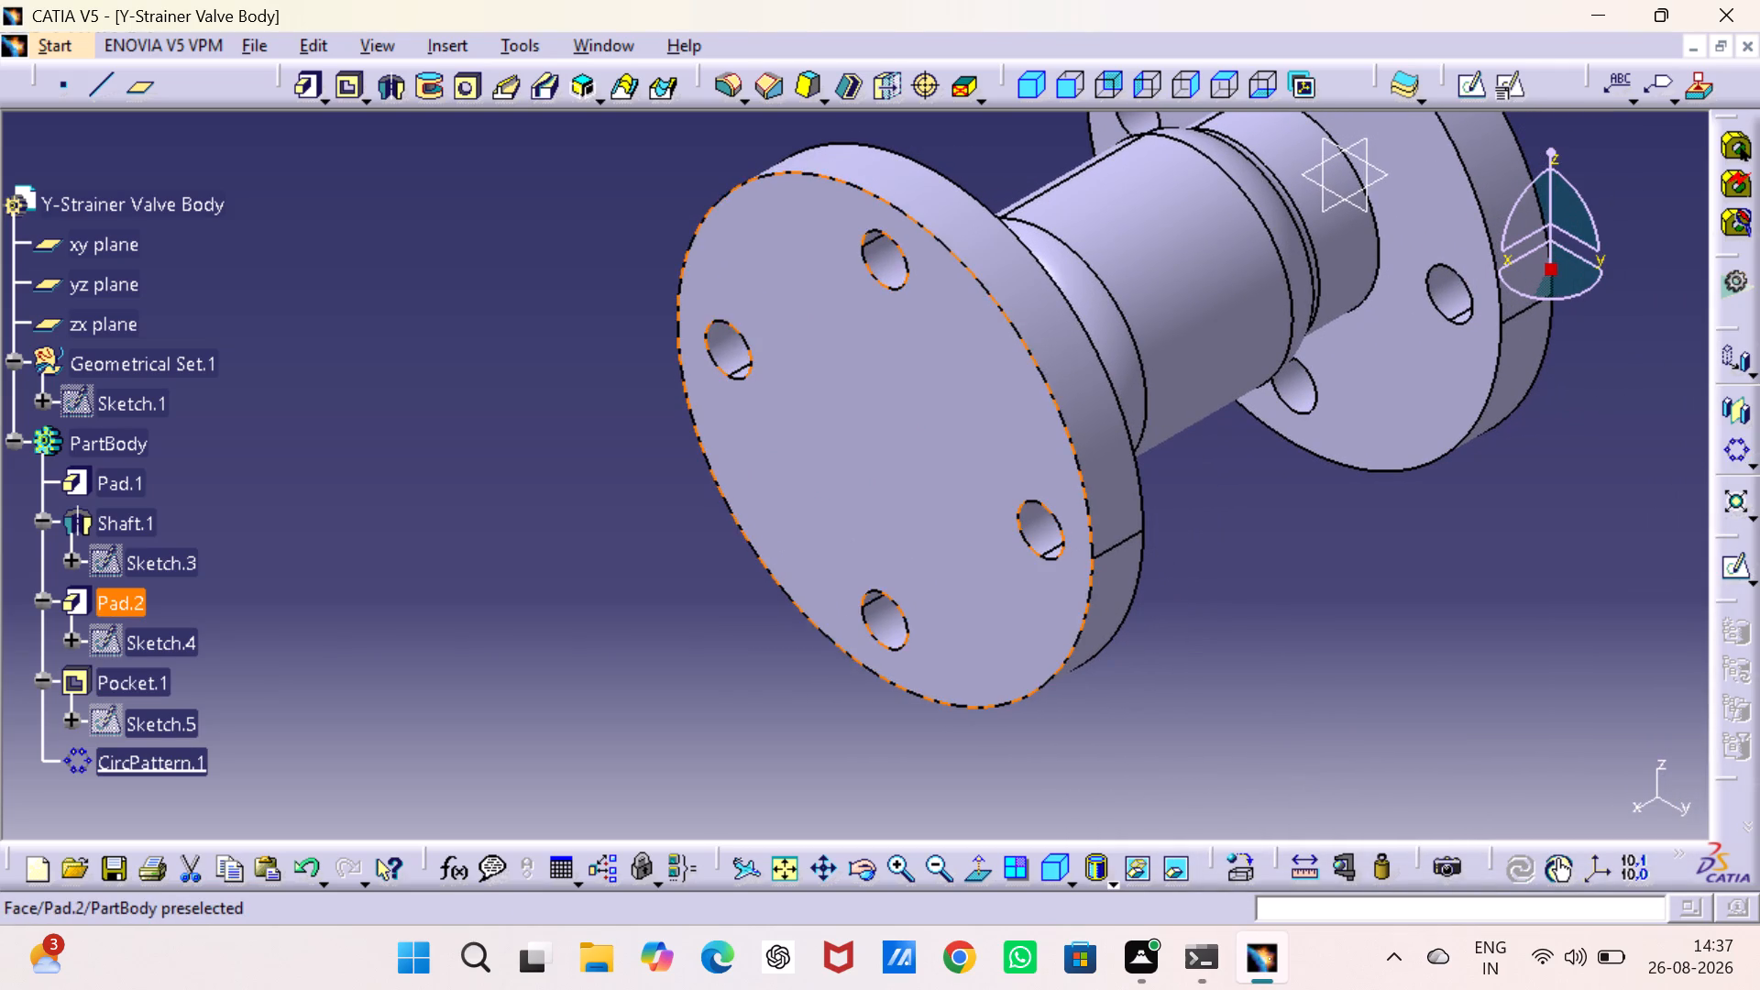
click(1468, 88)
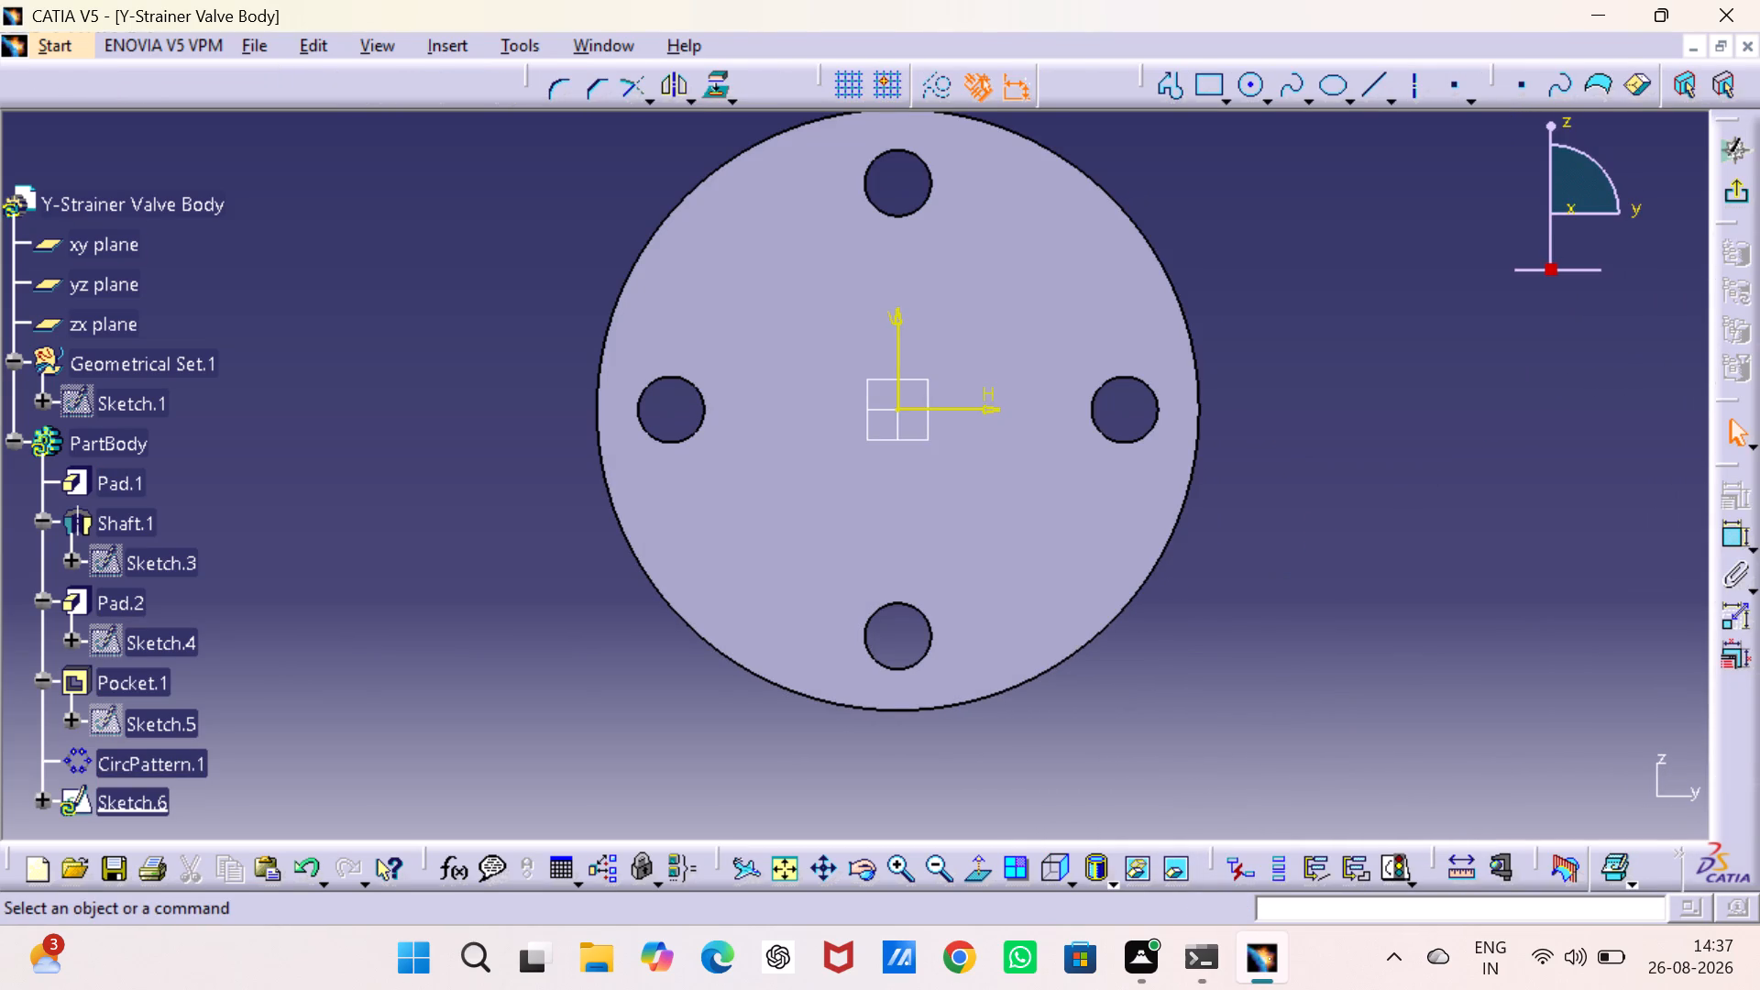
click(1243, 91)
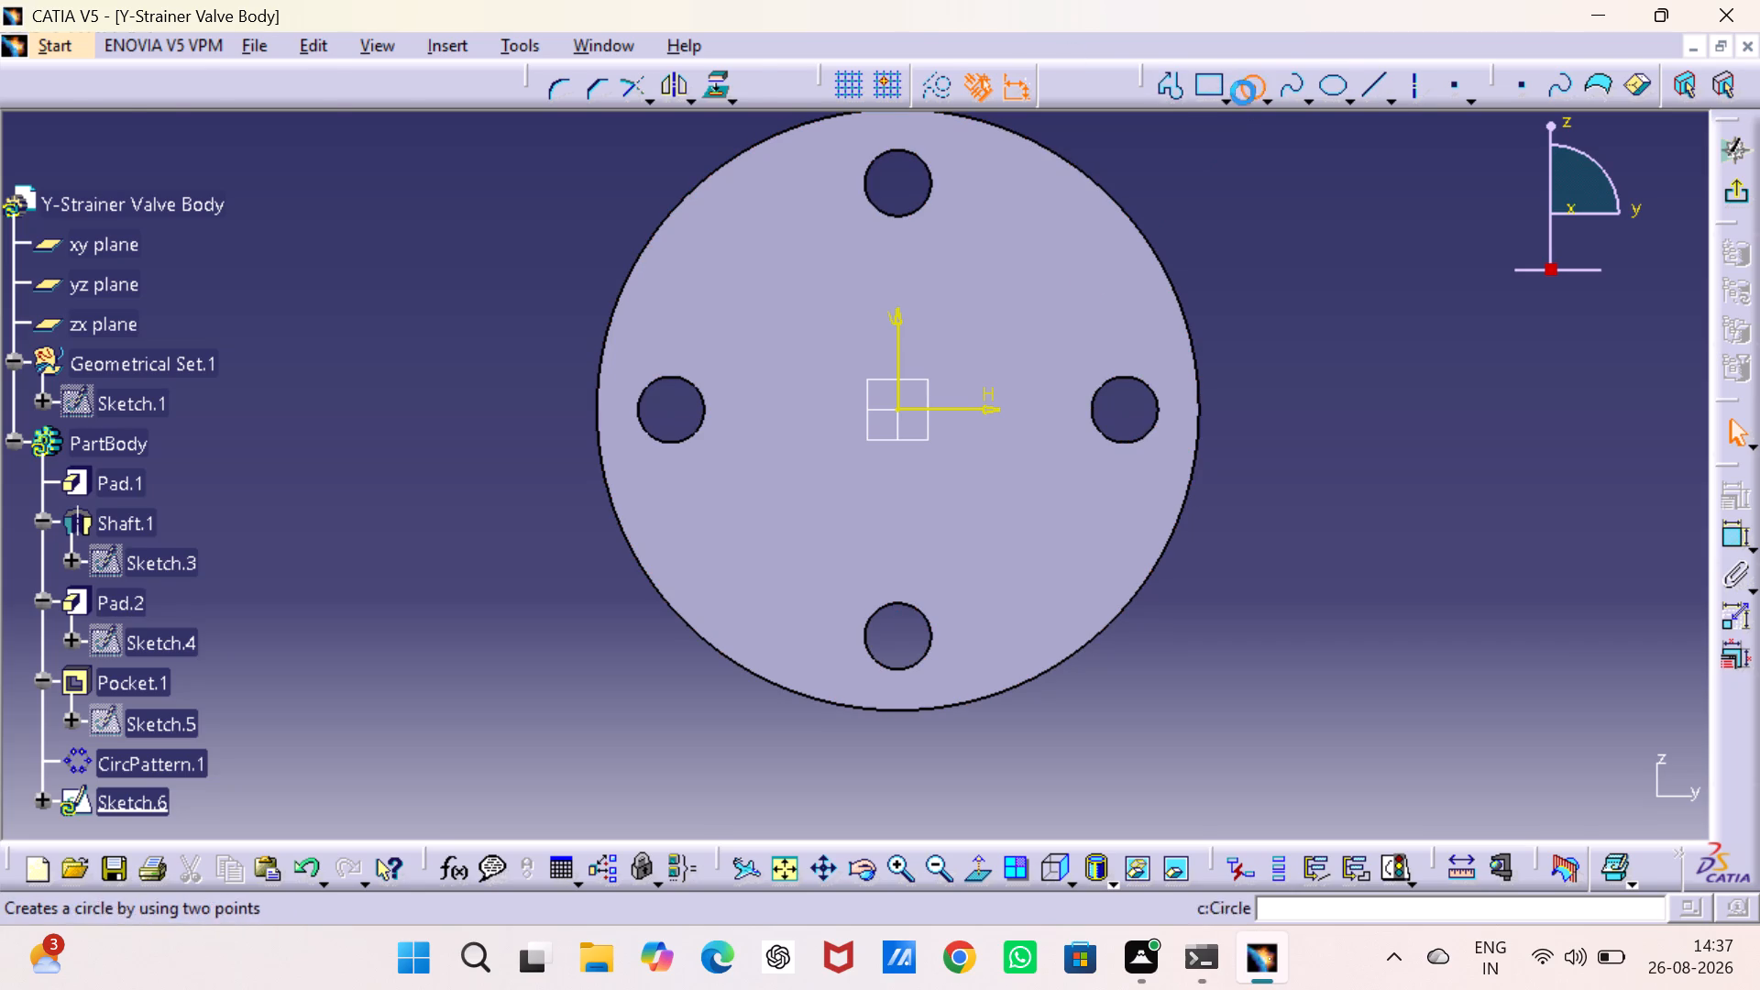
click(898, 407)
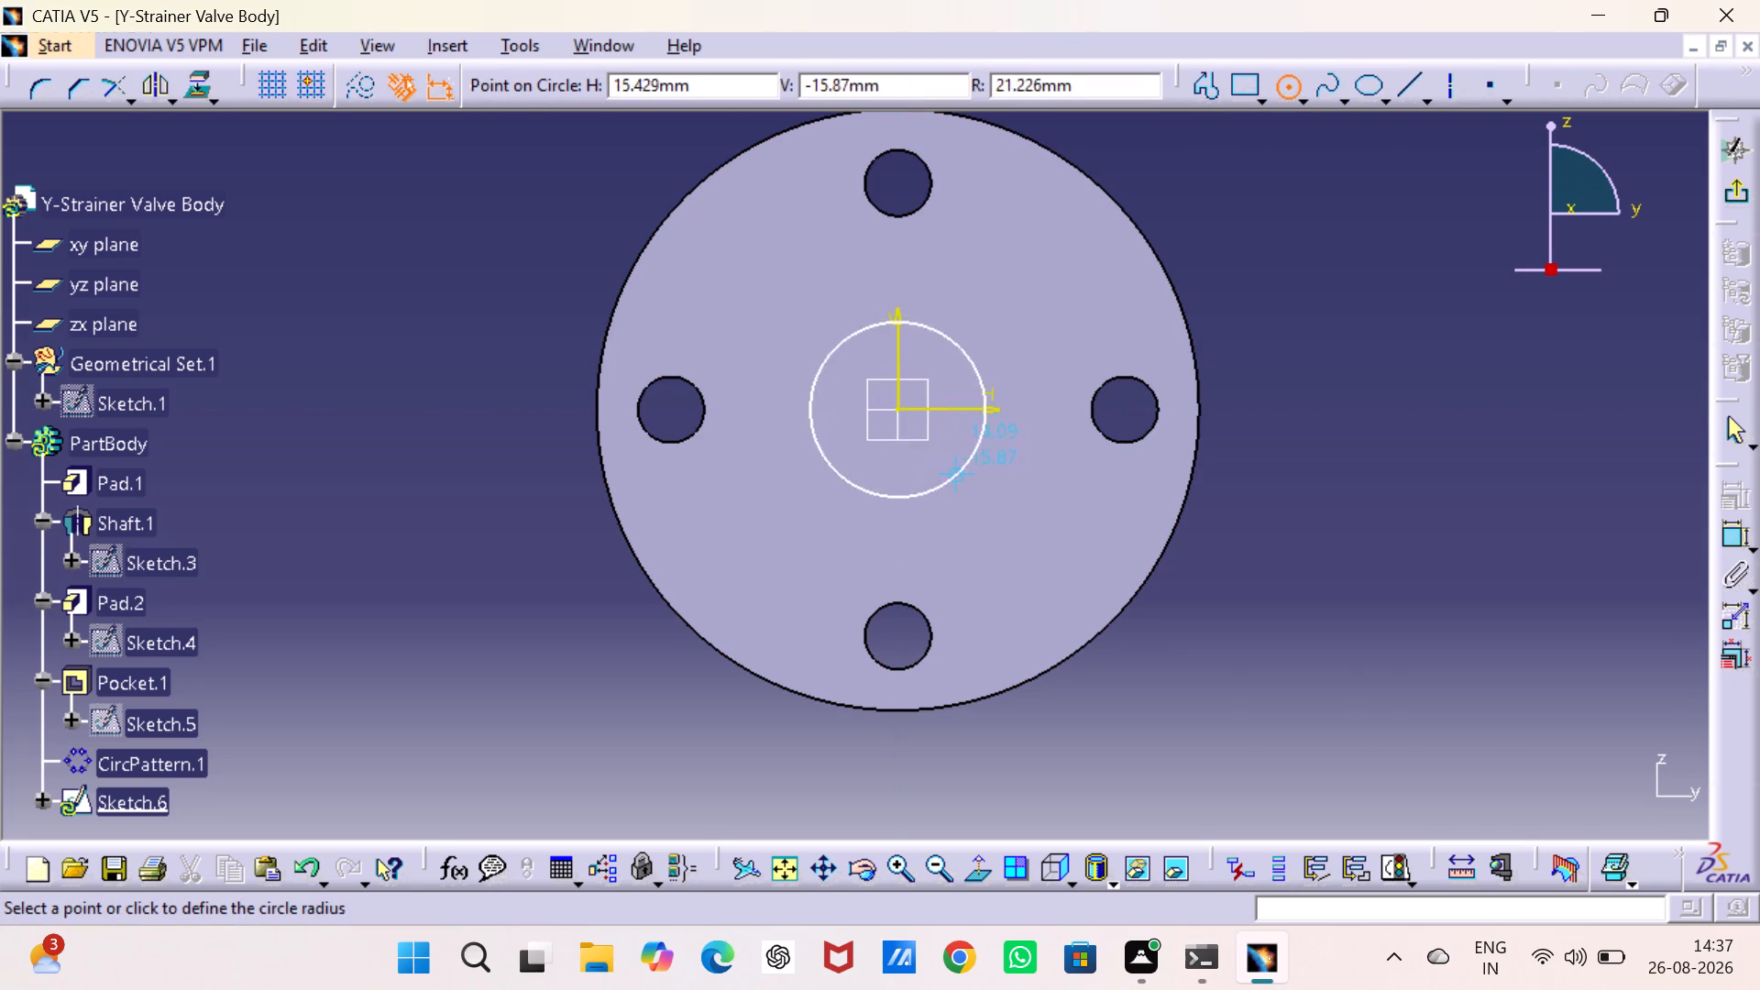
click(1021, 530)
Dimension the circle's diameter, set it to 80 mm, and finish the sketch.
click(1742, 529)
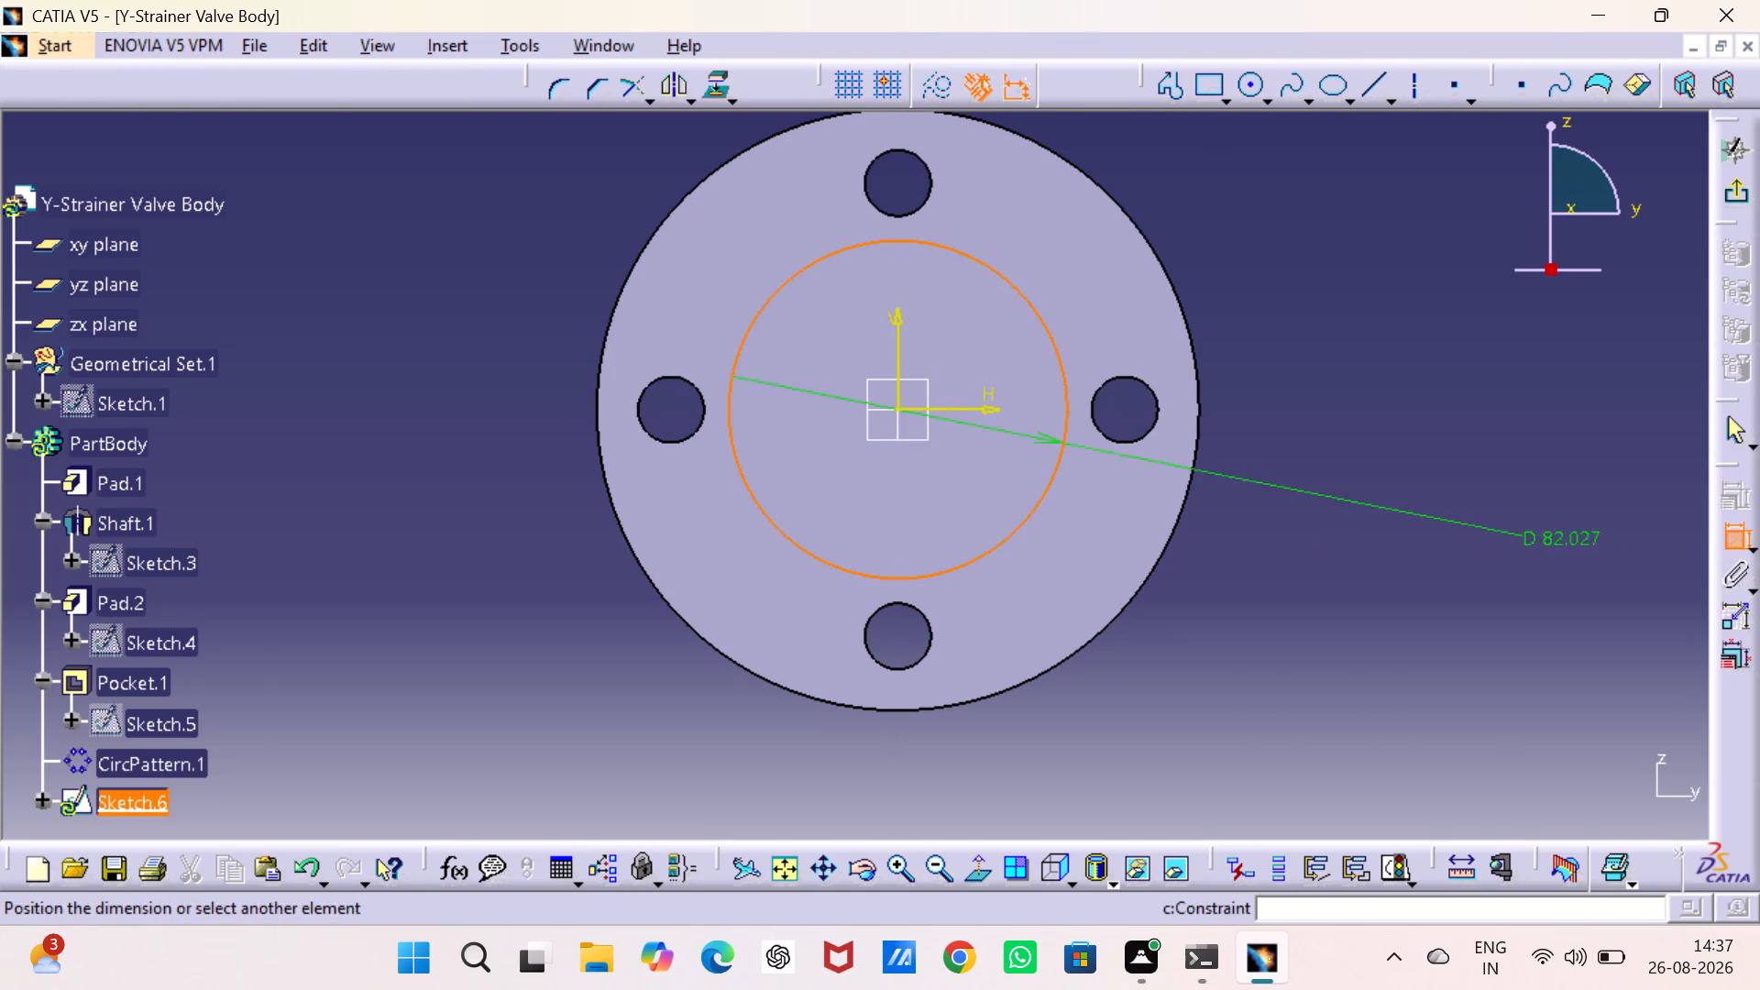
click(1352, 514)
double_click(1352, 515)
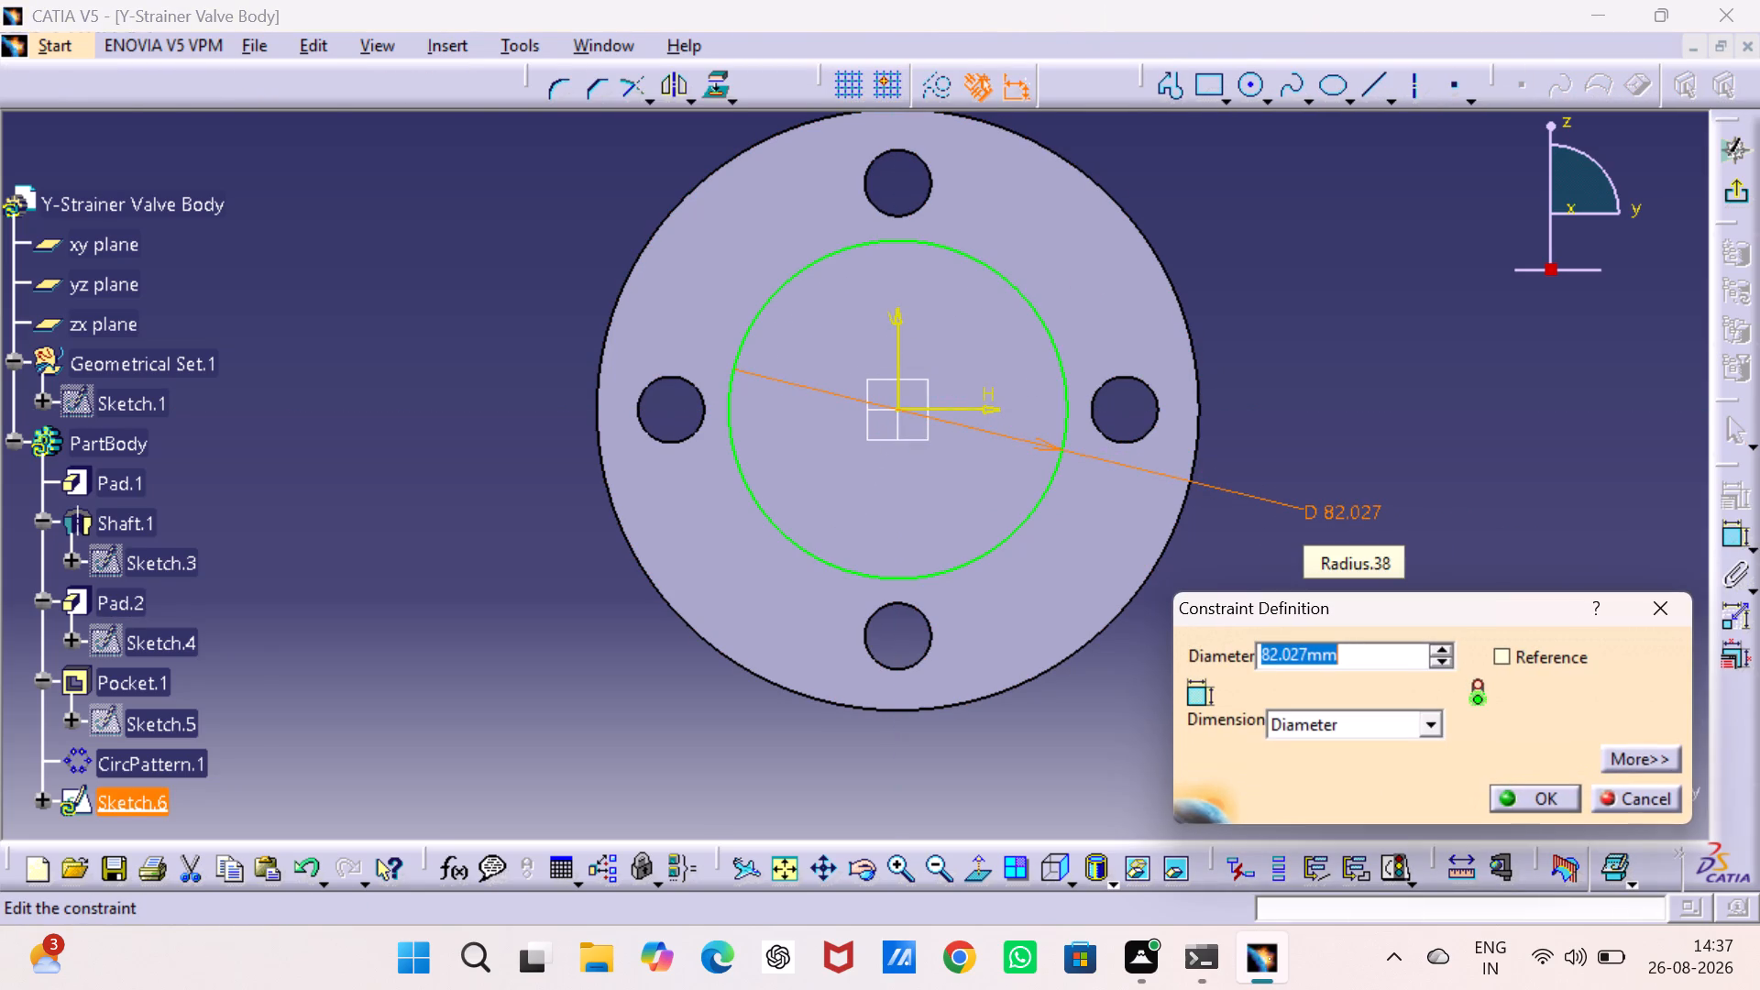
text(8-)
key(BackSpace)
key(0)
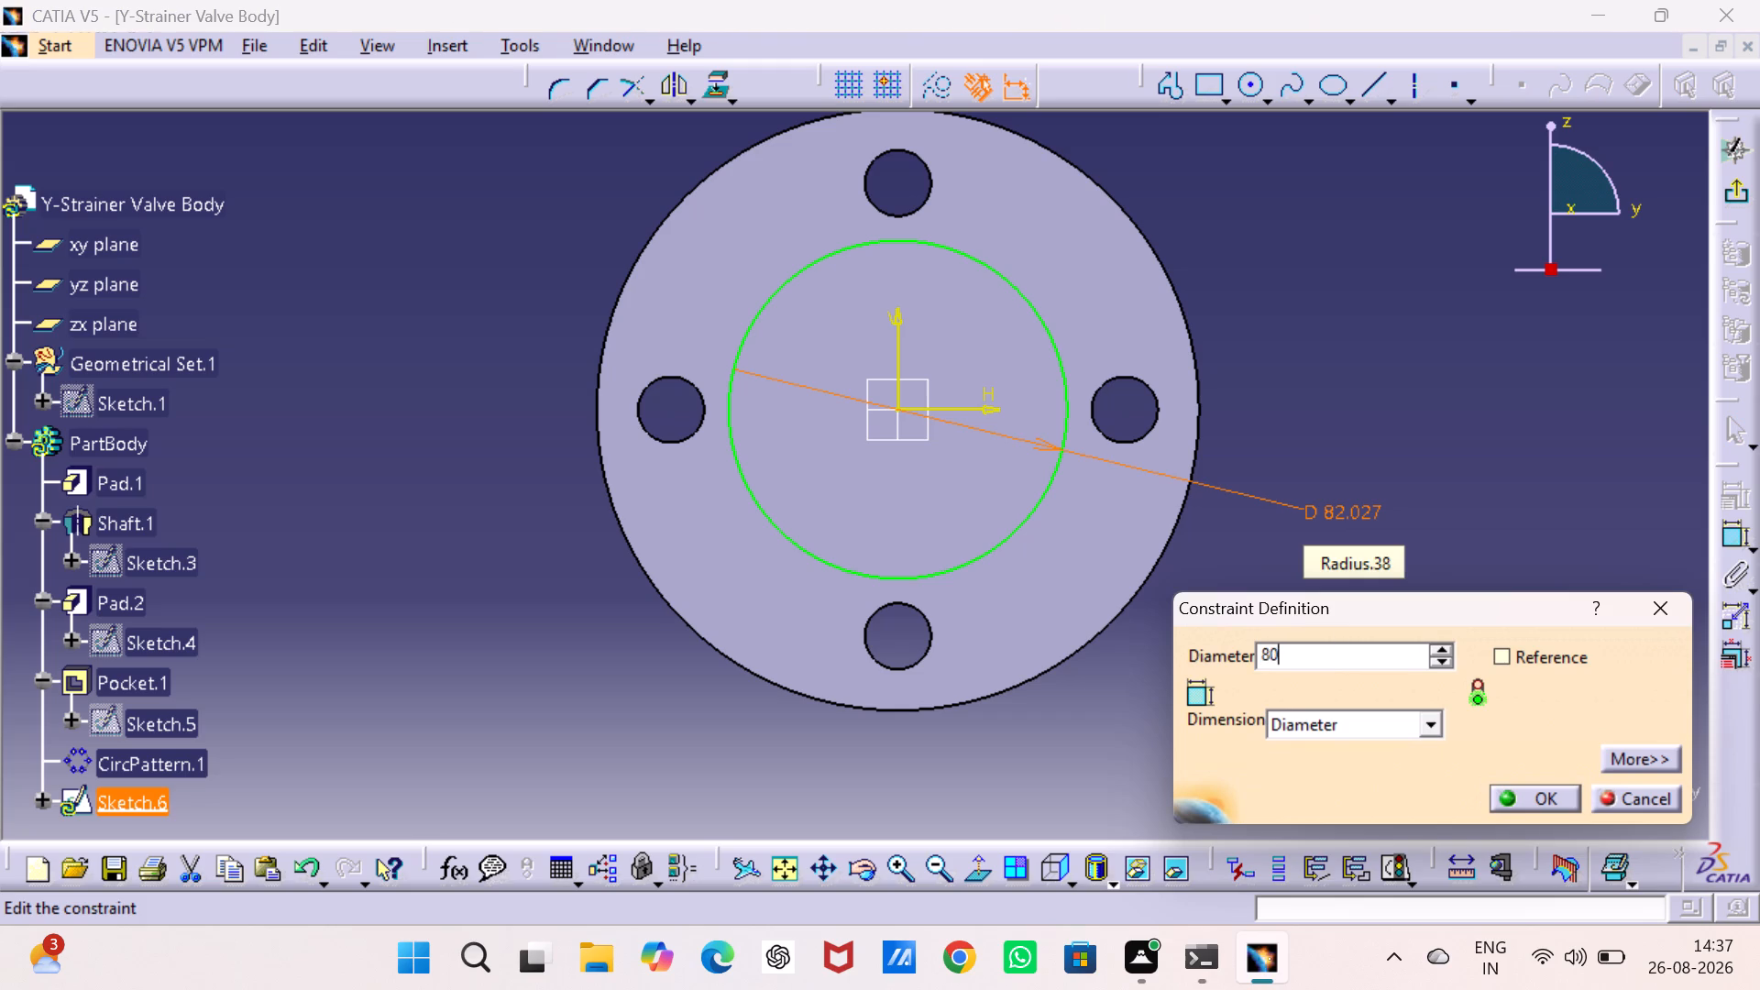
key(Return)
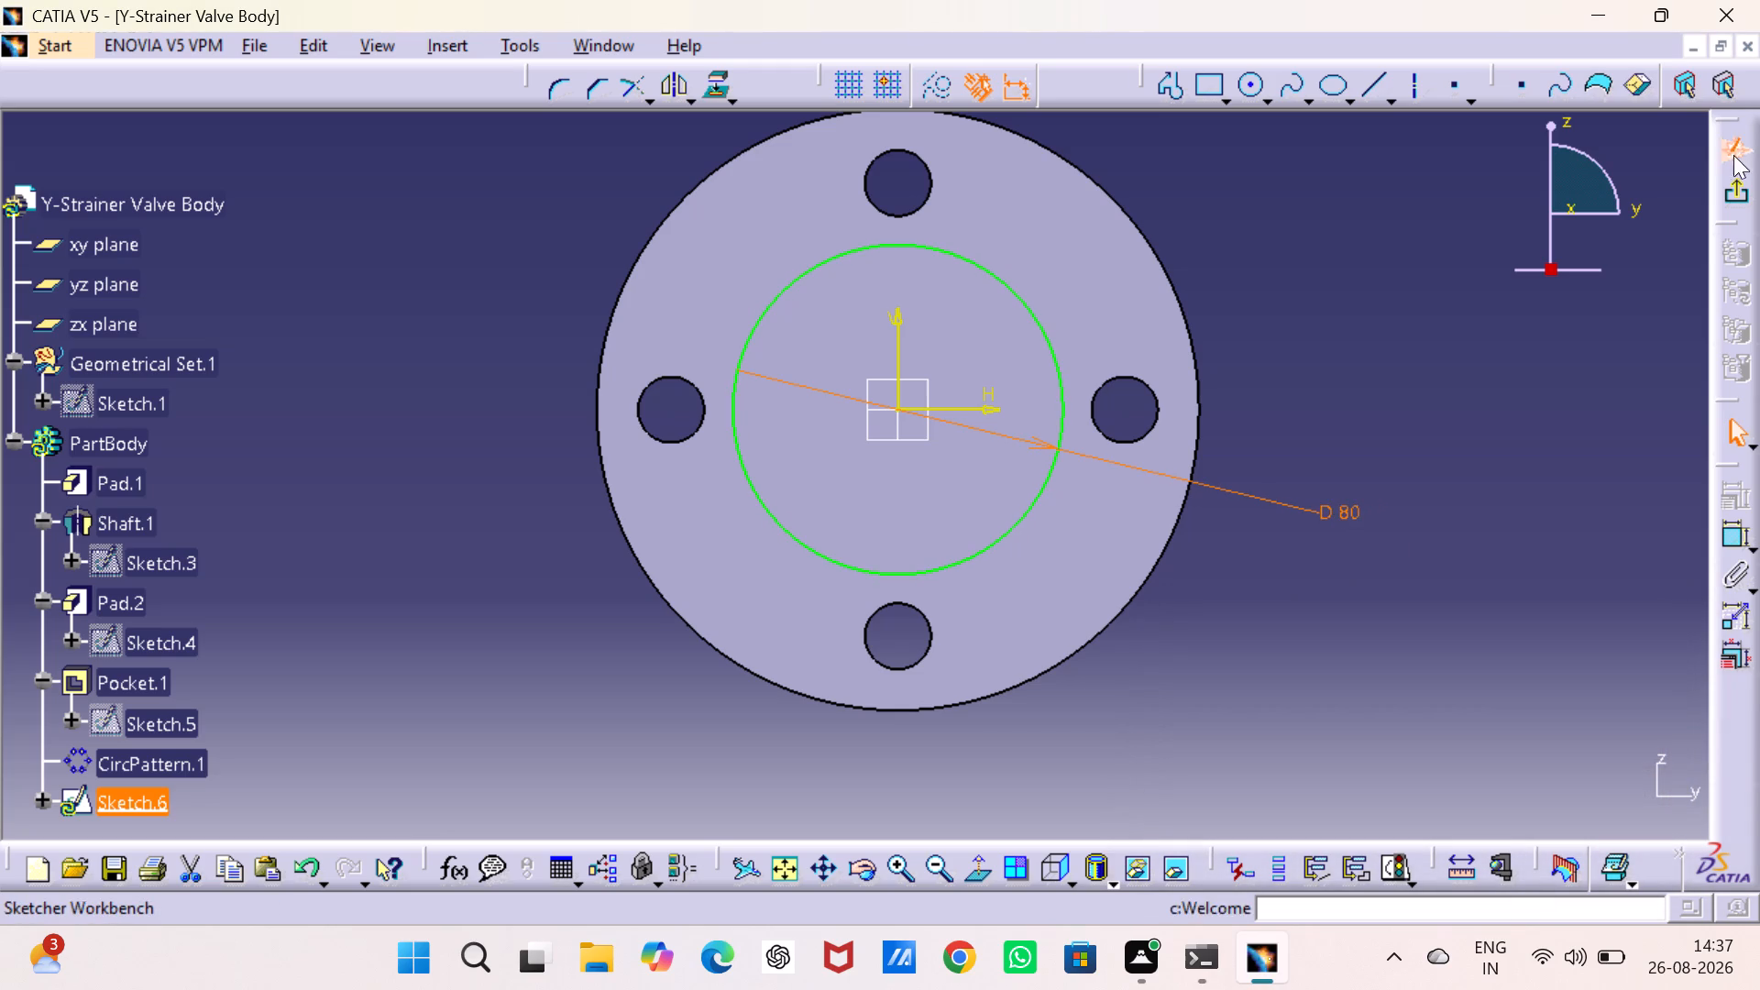
click(1732, 191)
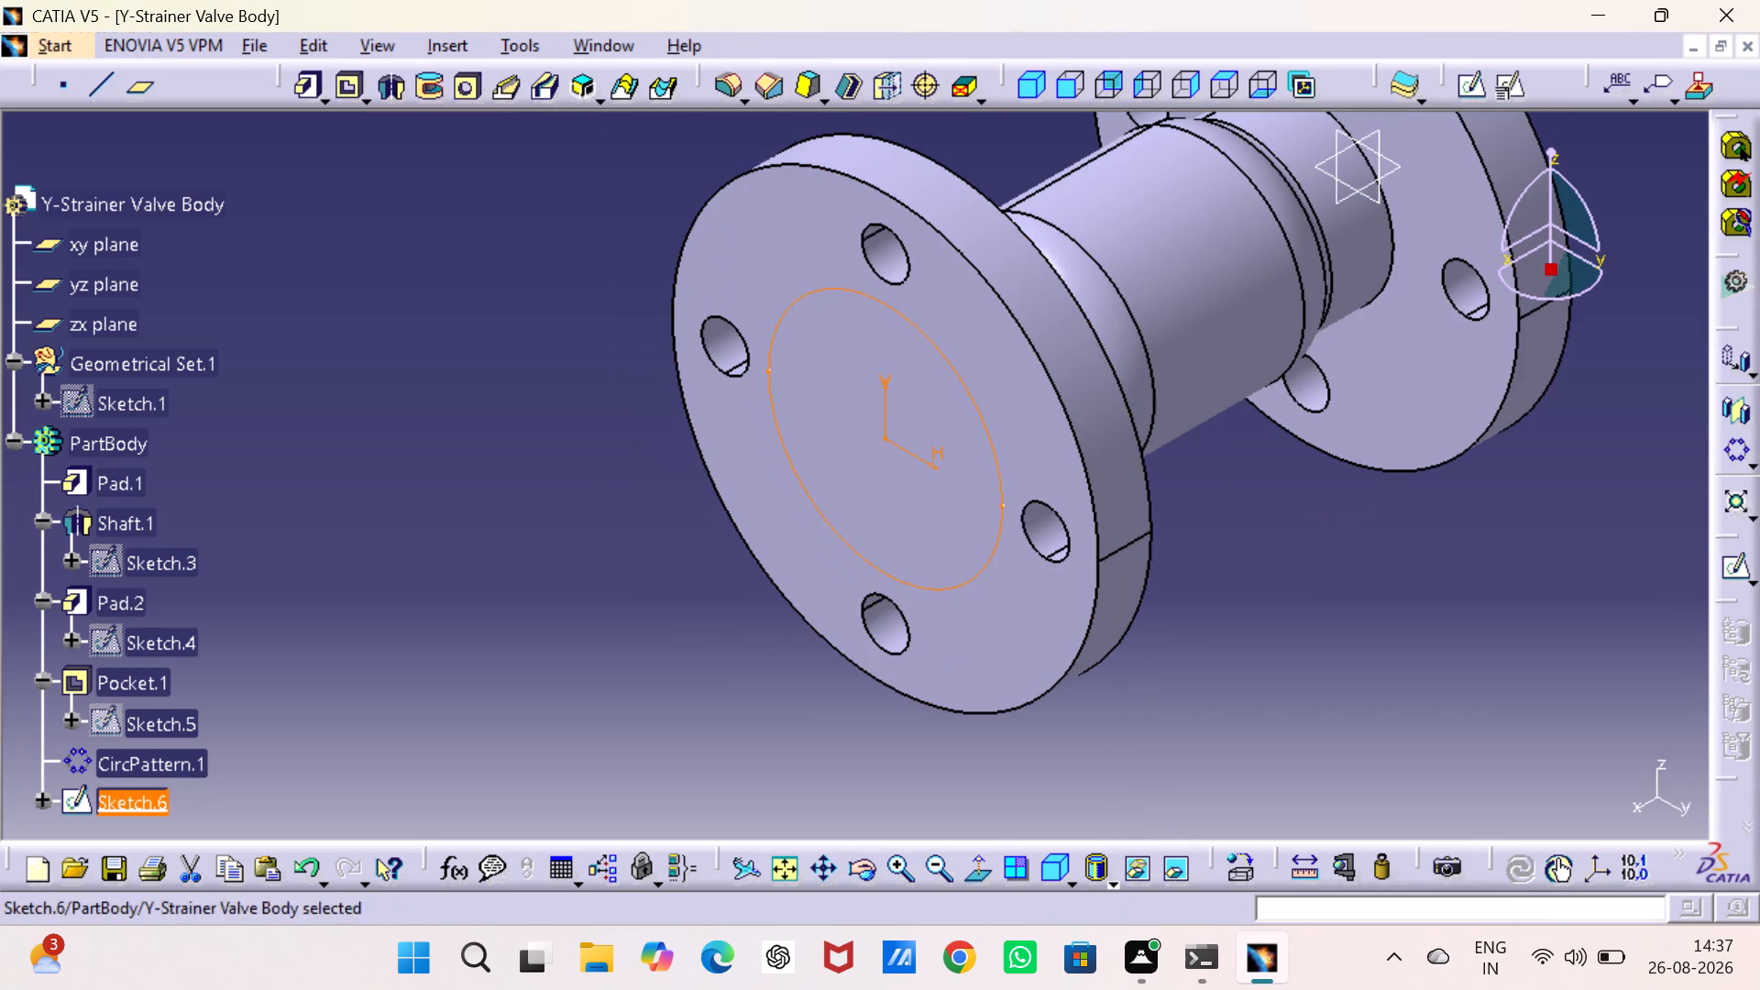
Pad the 80 mm circle by 4 mm to form a raised face on the flange.
click(299, 78)
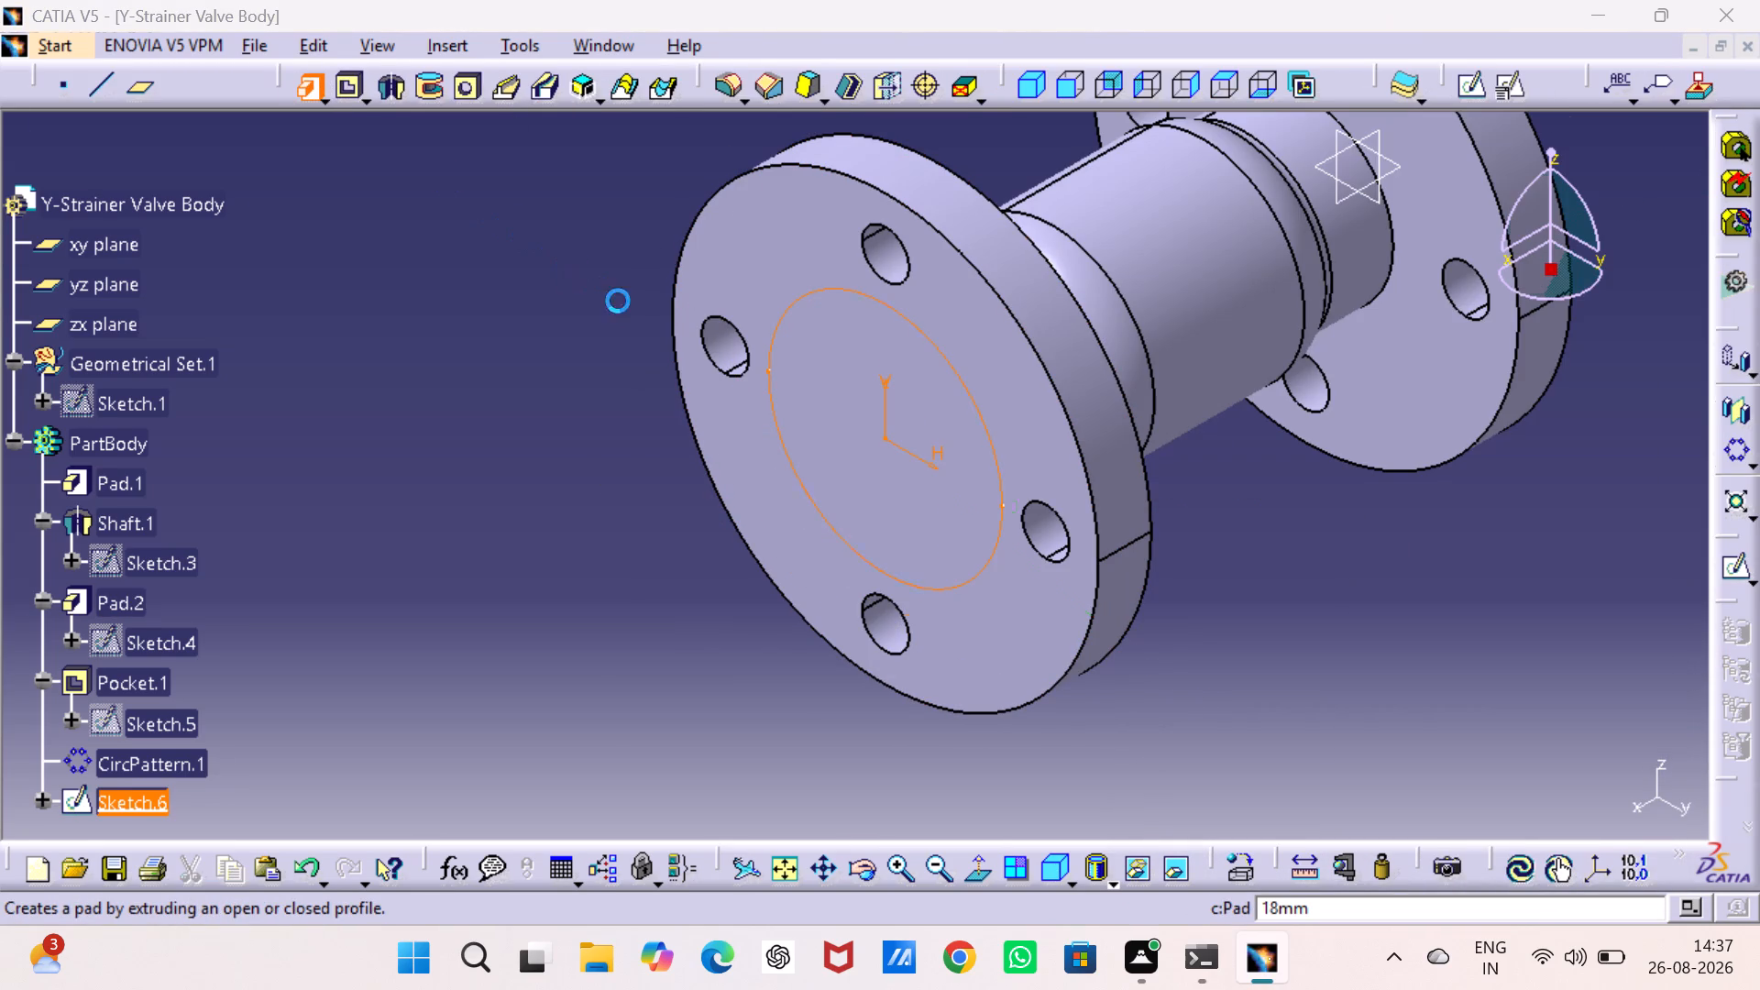
key(4)
key(Return)
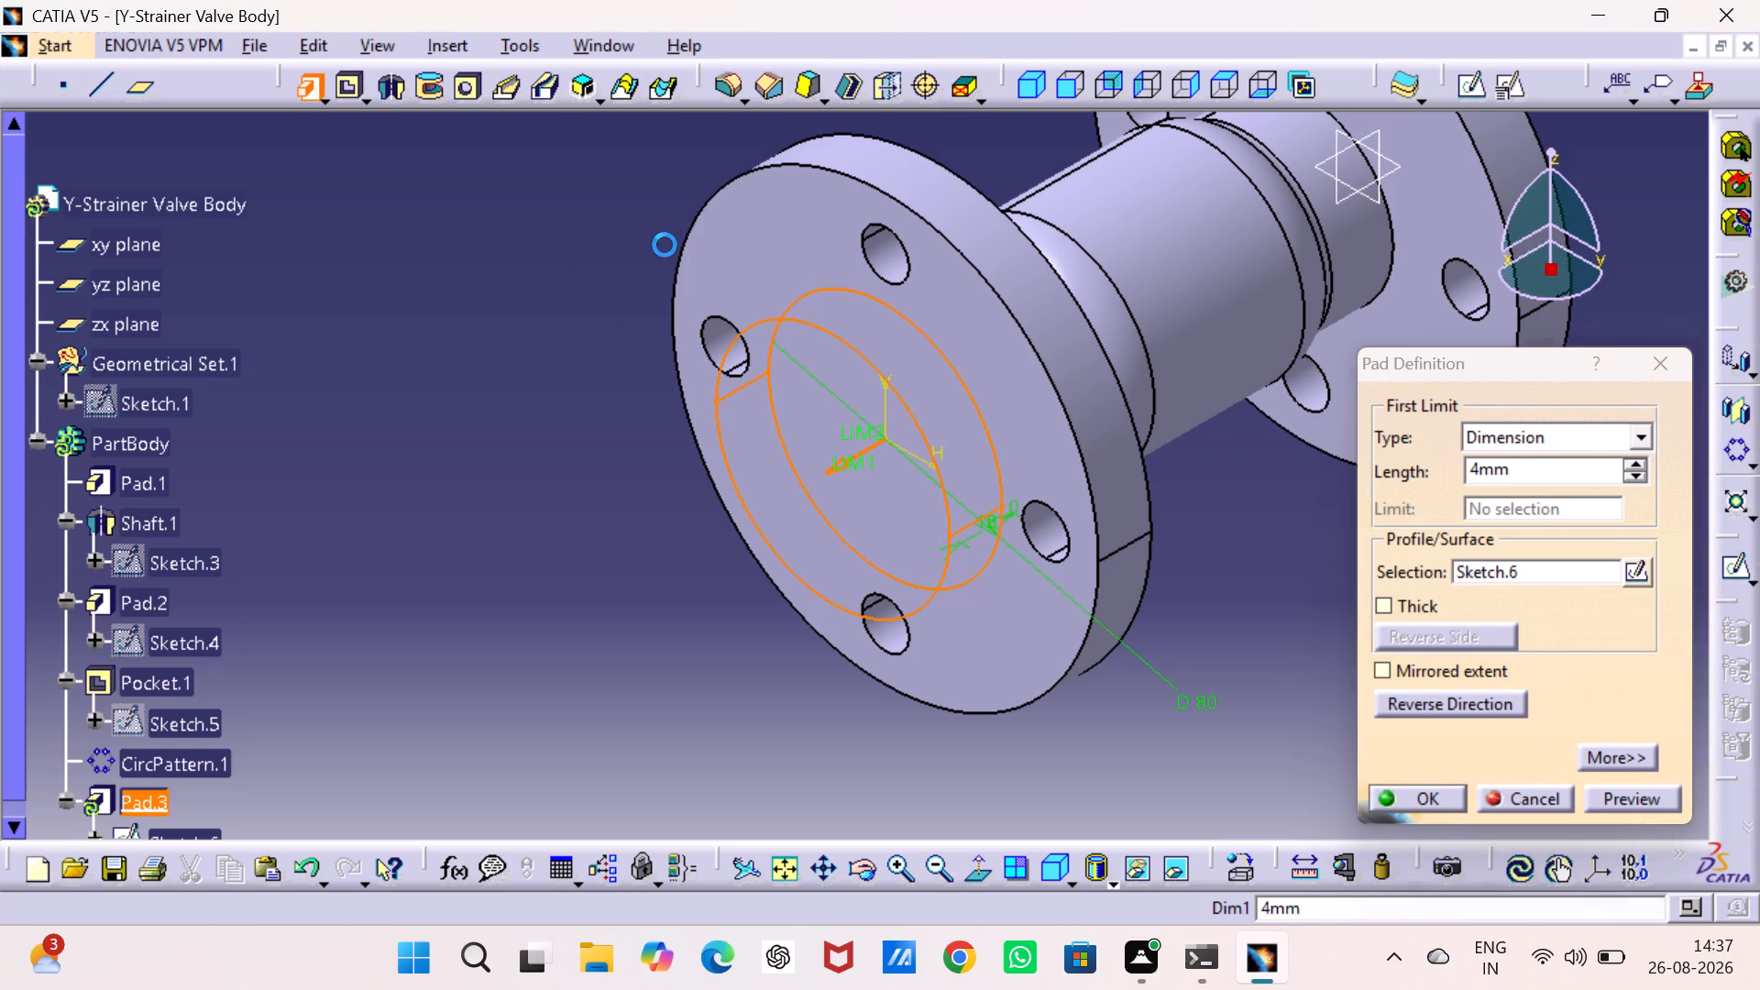
click(460, 360)
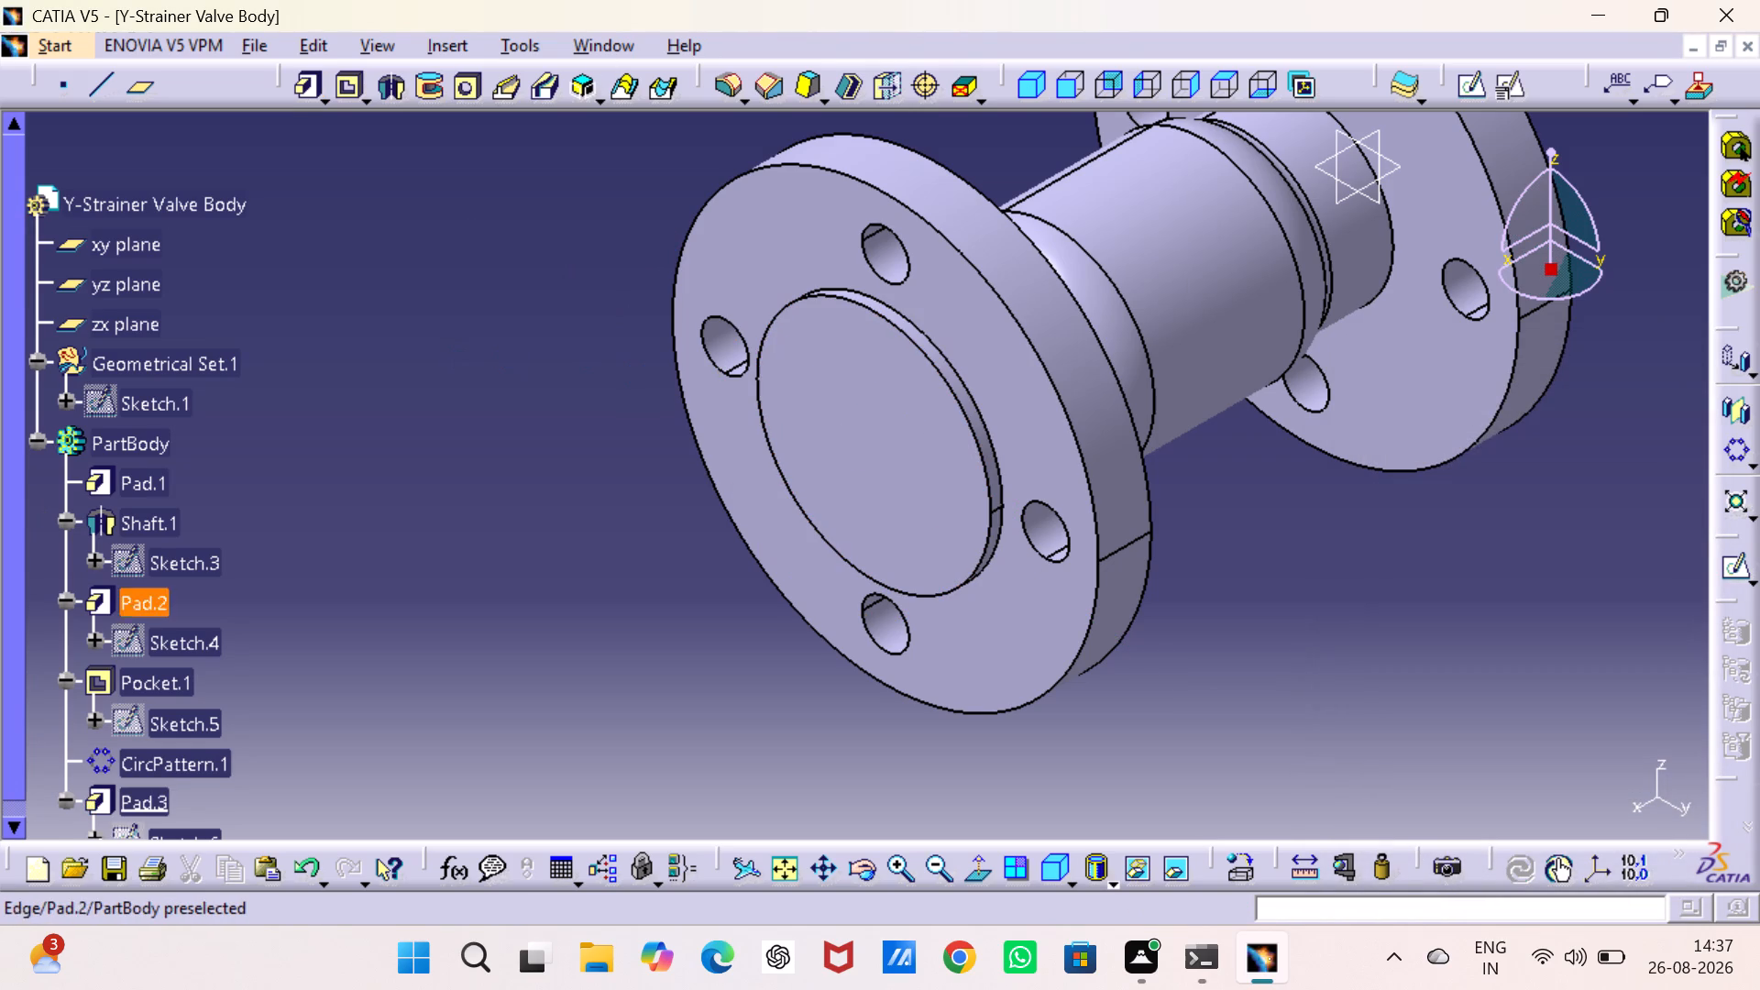
Start a sketch on the opposite flange's outer face and draw a circle about 49 mm in diameter centred on the origin.
middle_drag(1386, 418, 1247, 500)
right_drag(1384, 421, 1247, 500)
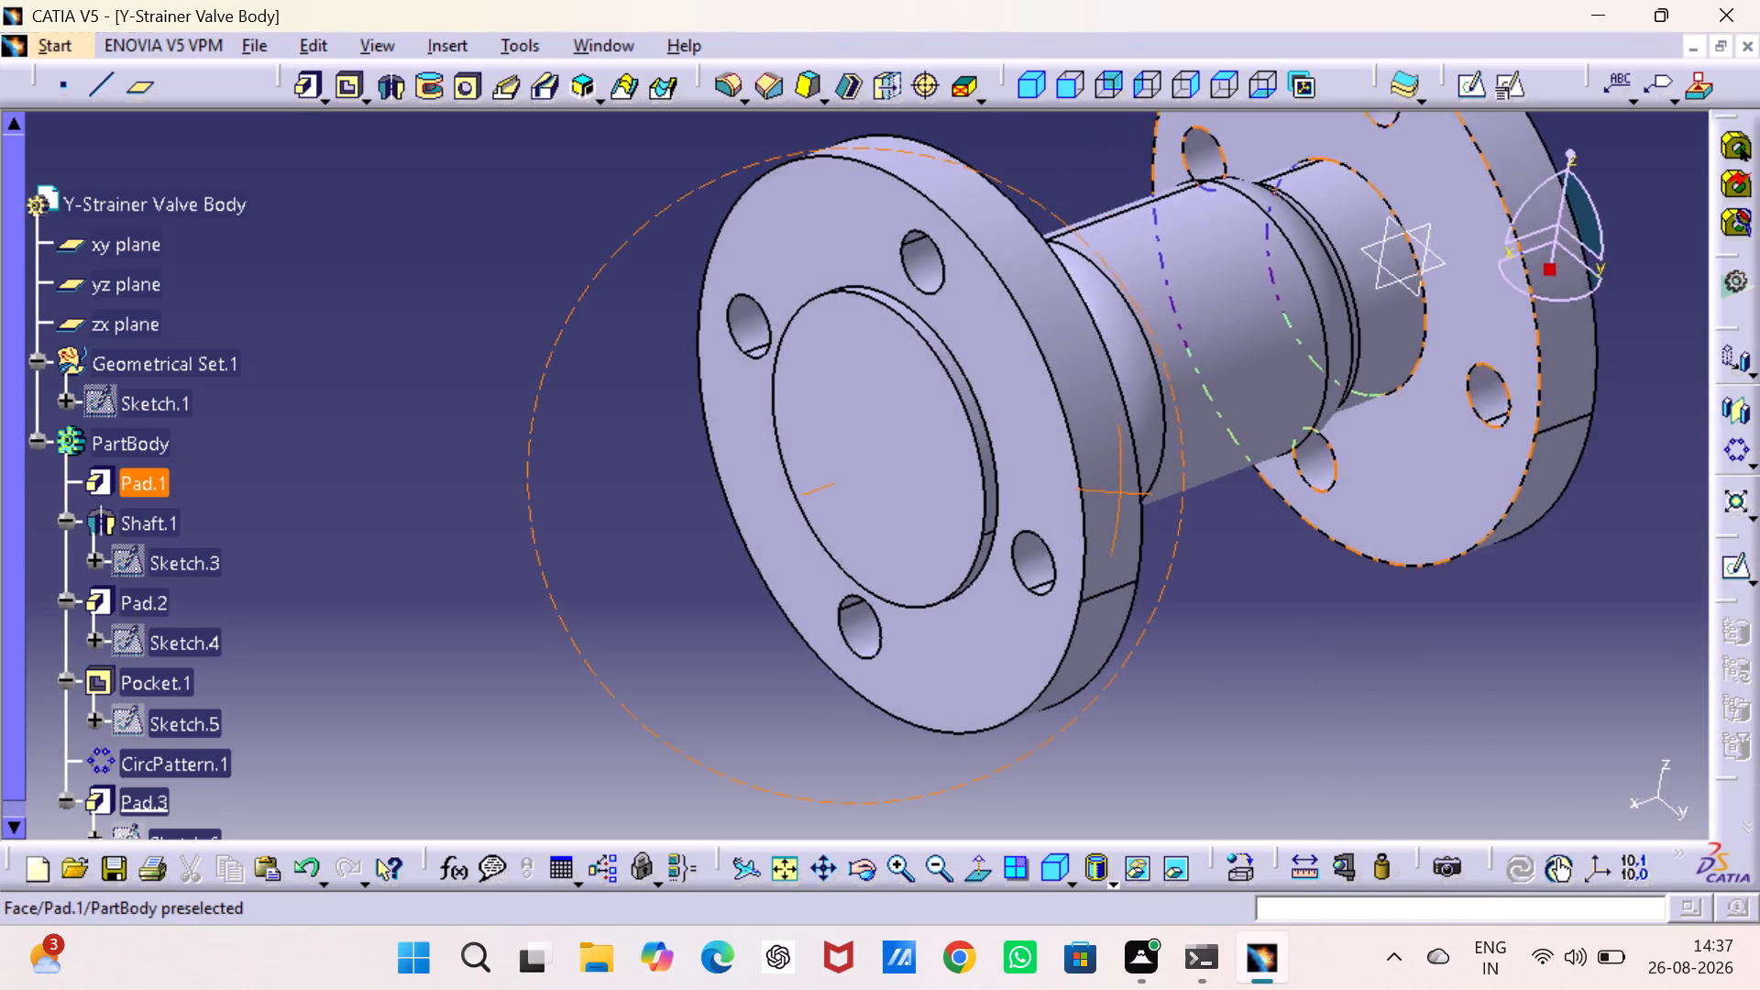
right_drag(1247, 500, 676, 487)
middle_drag(1247, 500, 676, 487)
click(901, 353)
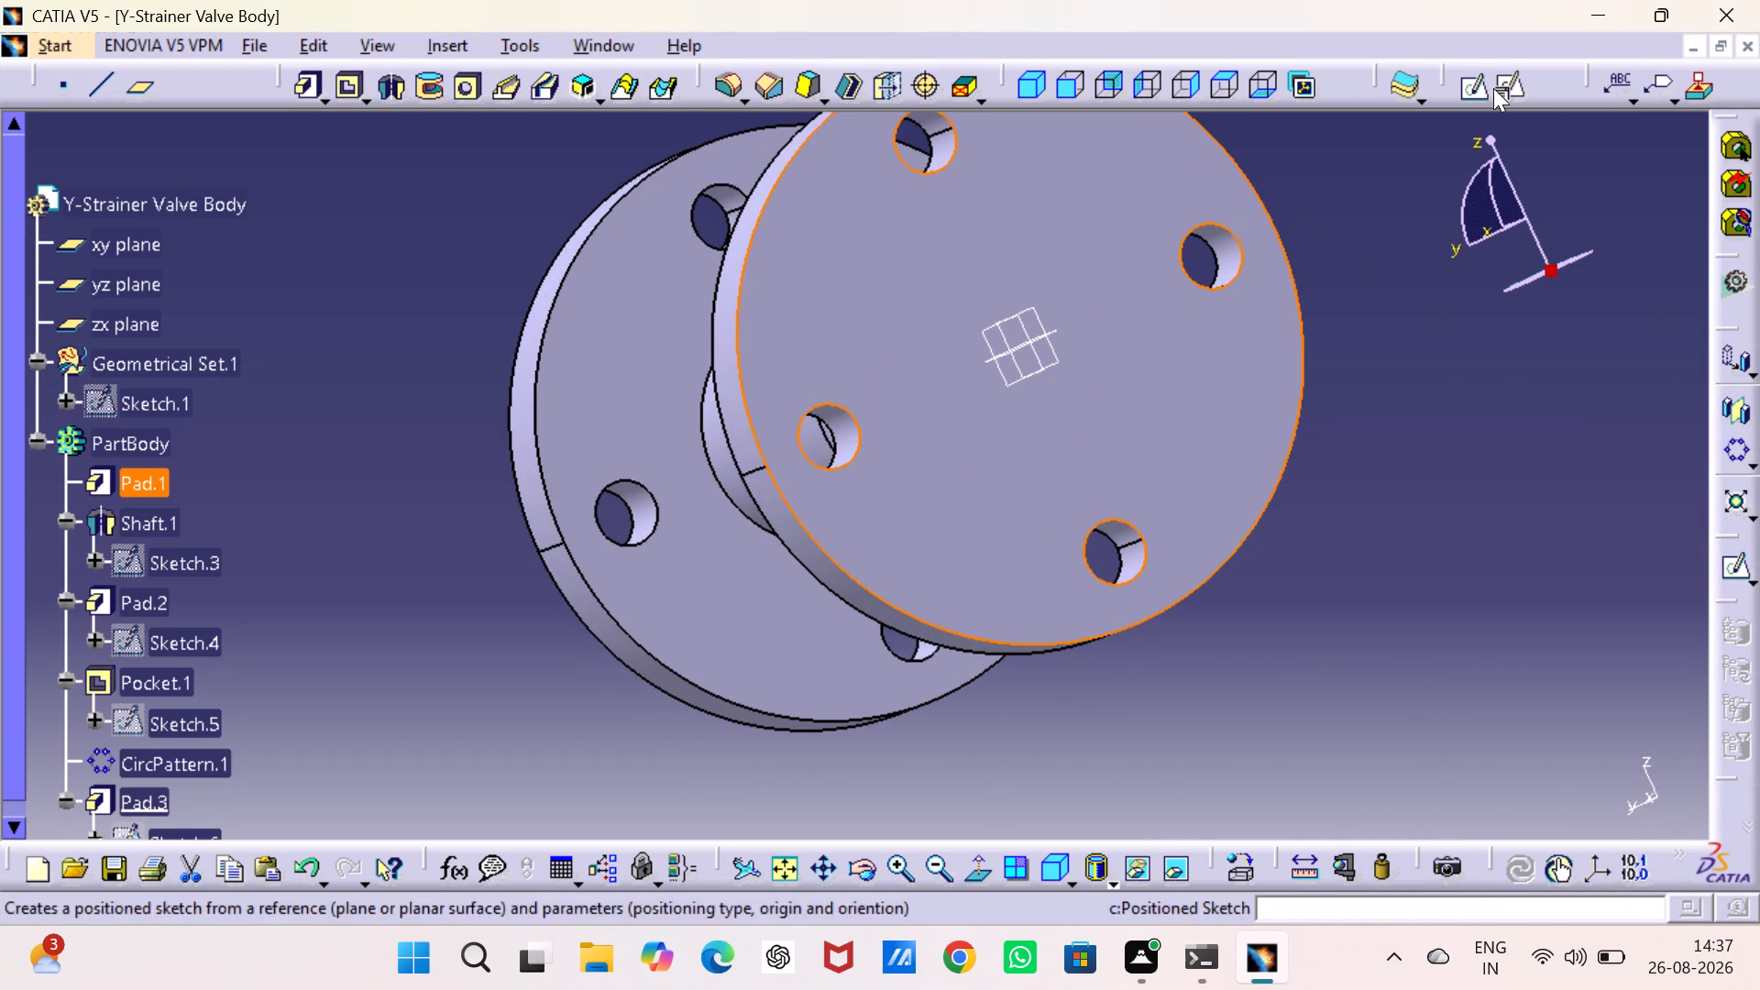
click(1472, 78)
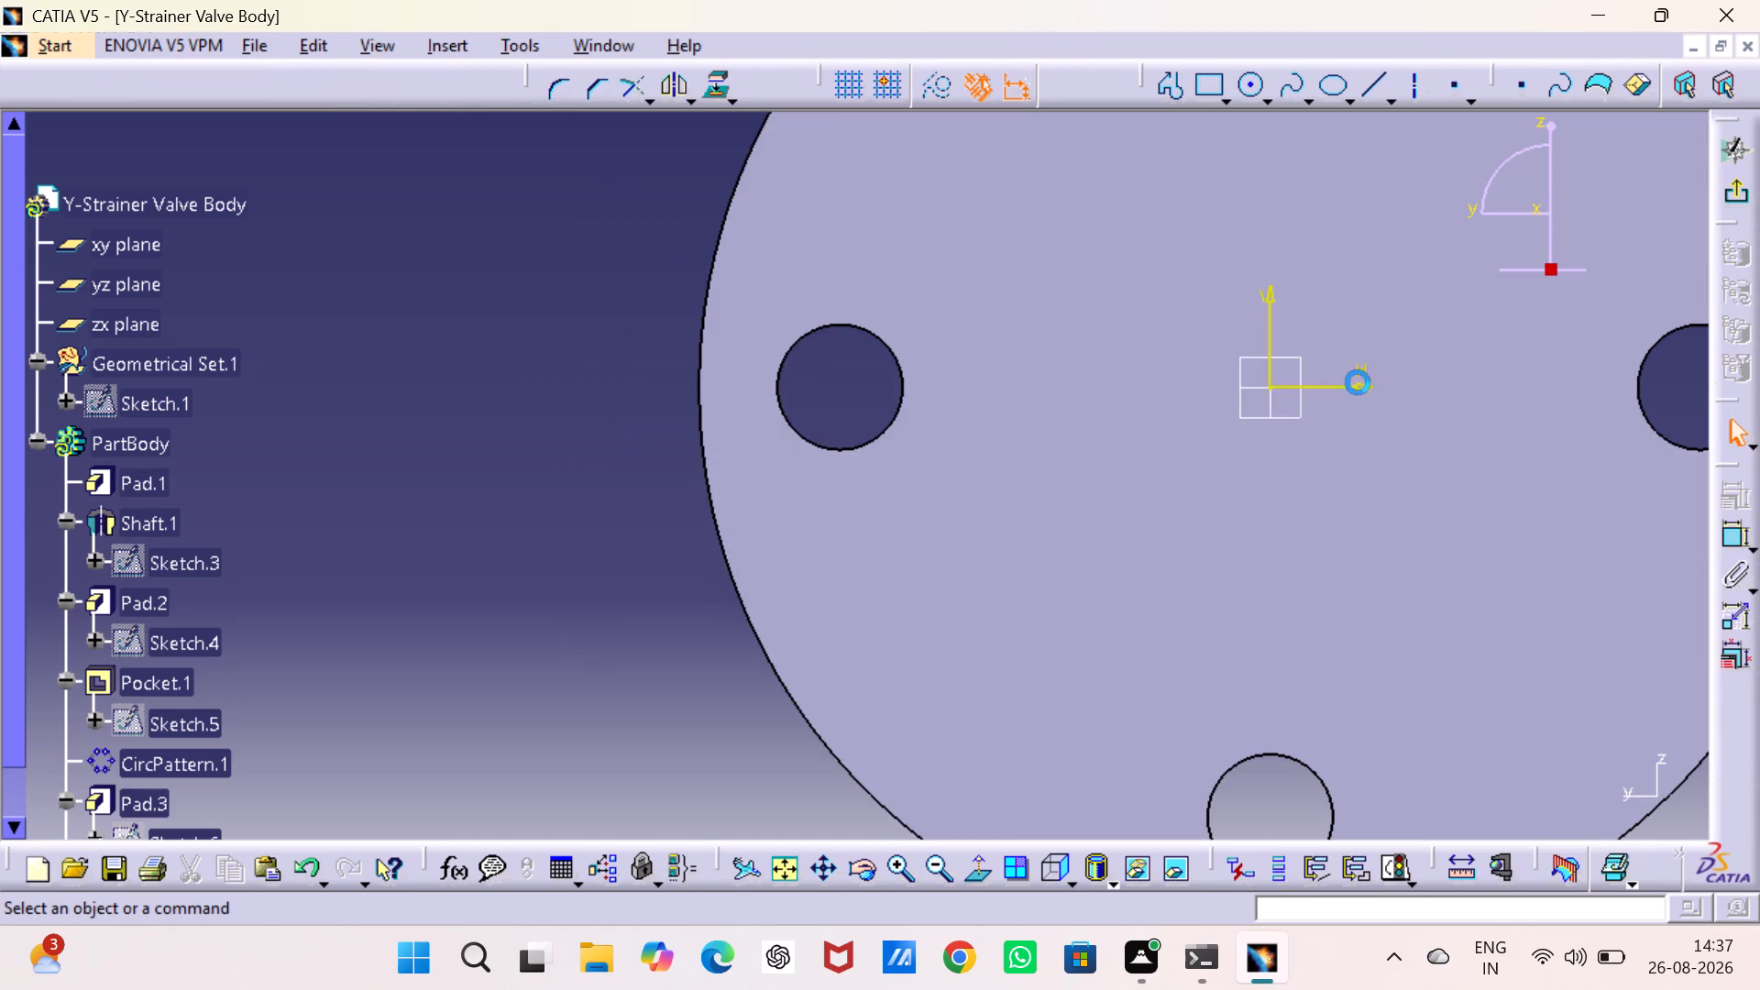
click(1248, 82)
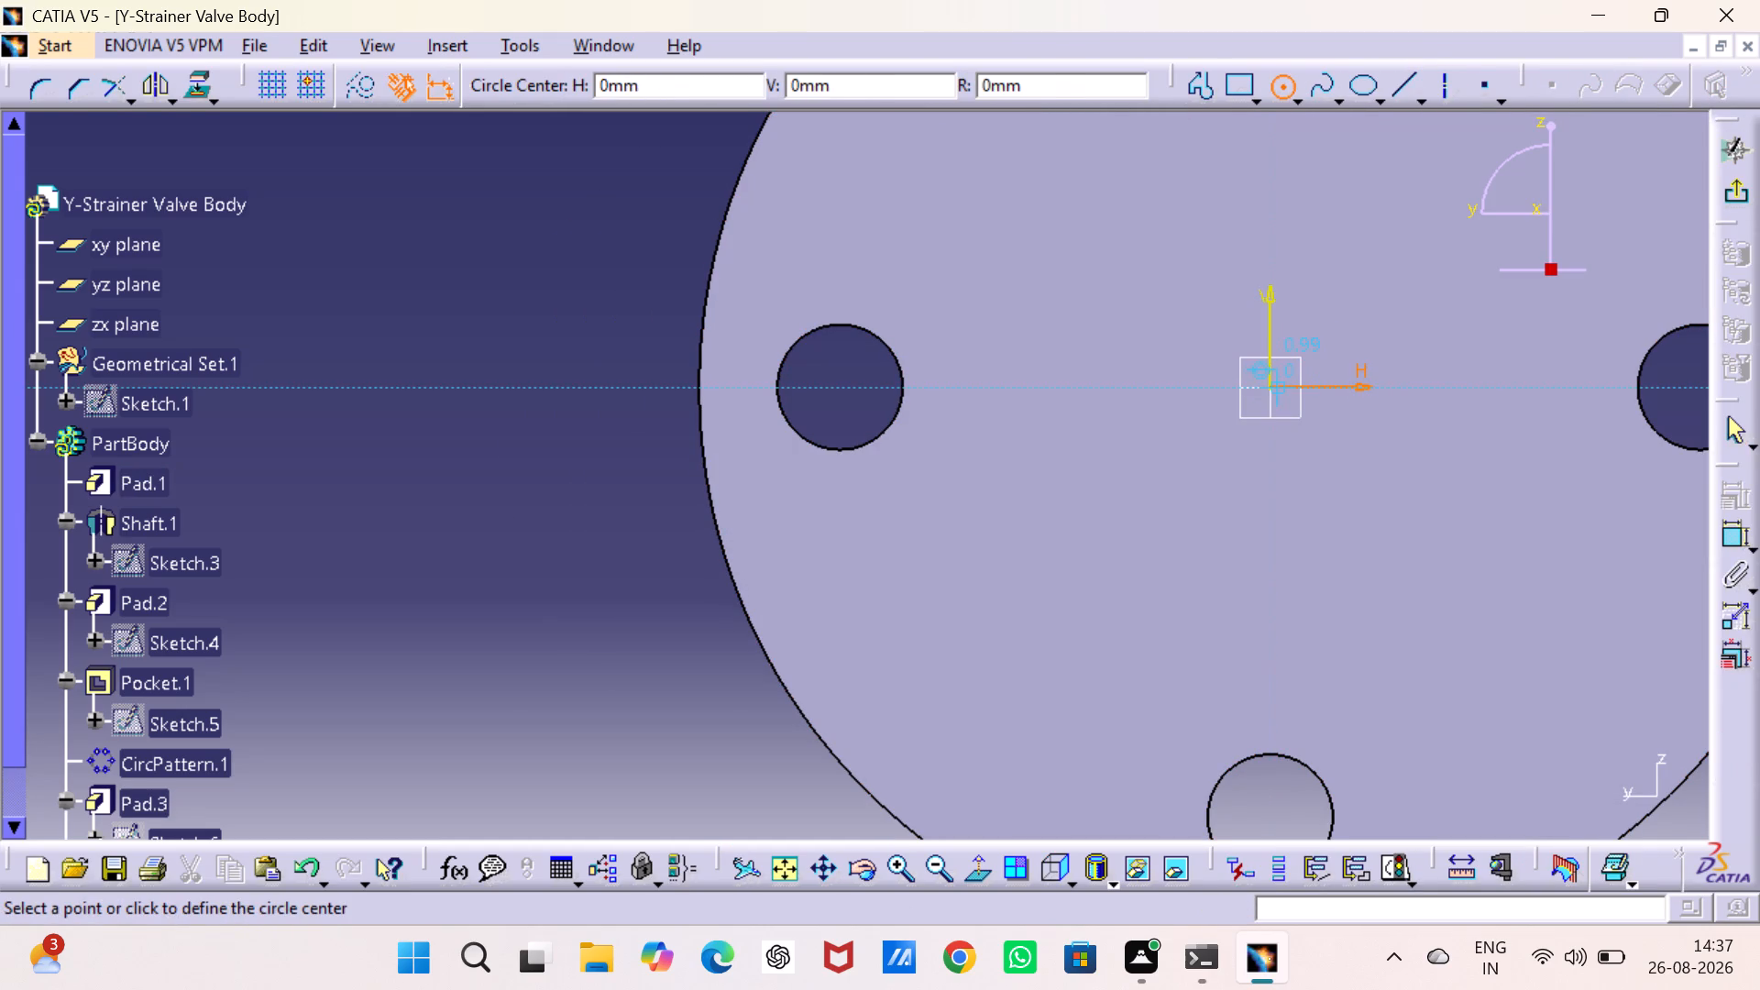
click(1272, 385)
click(1353, 561)
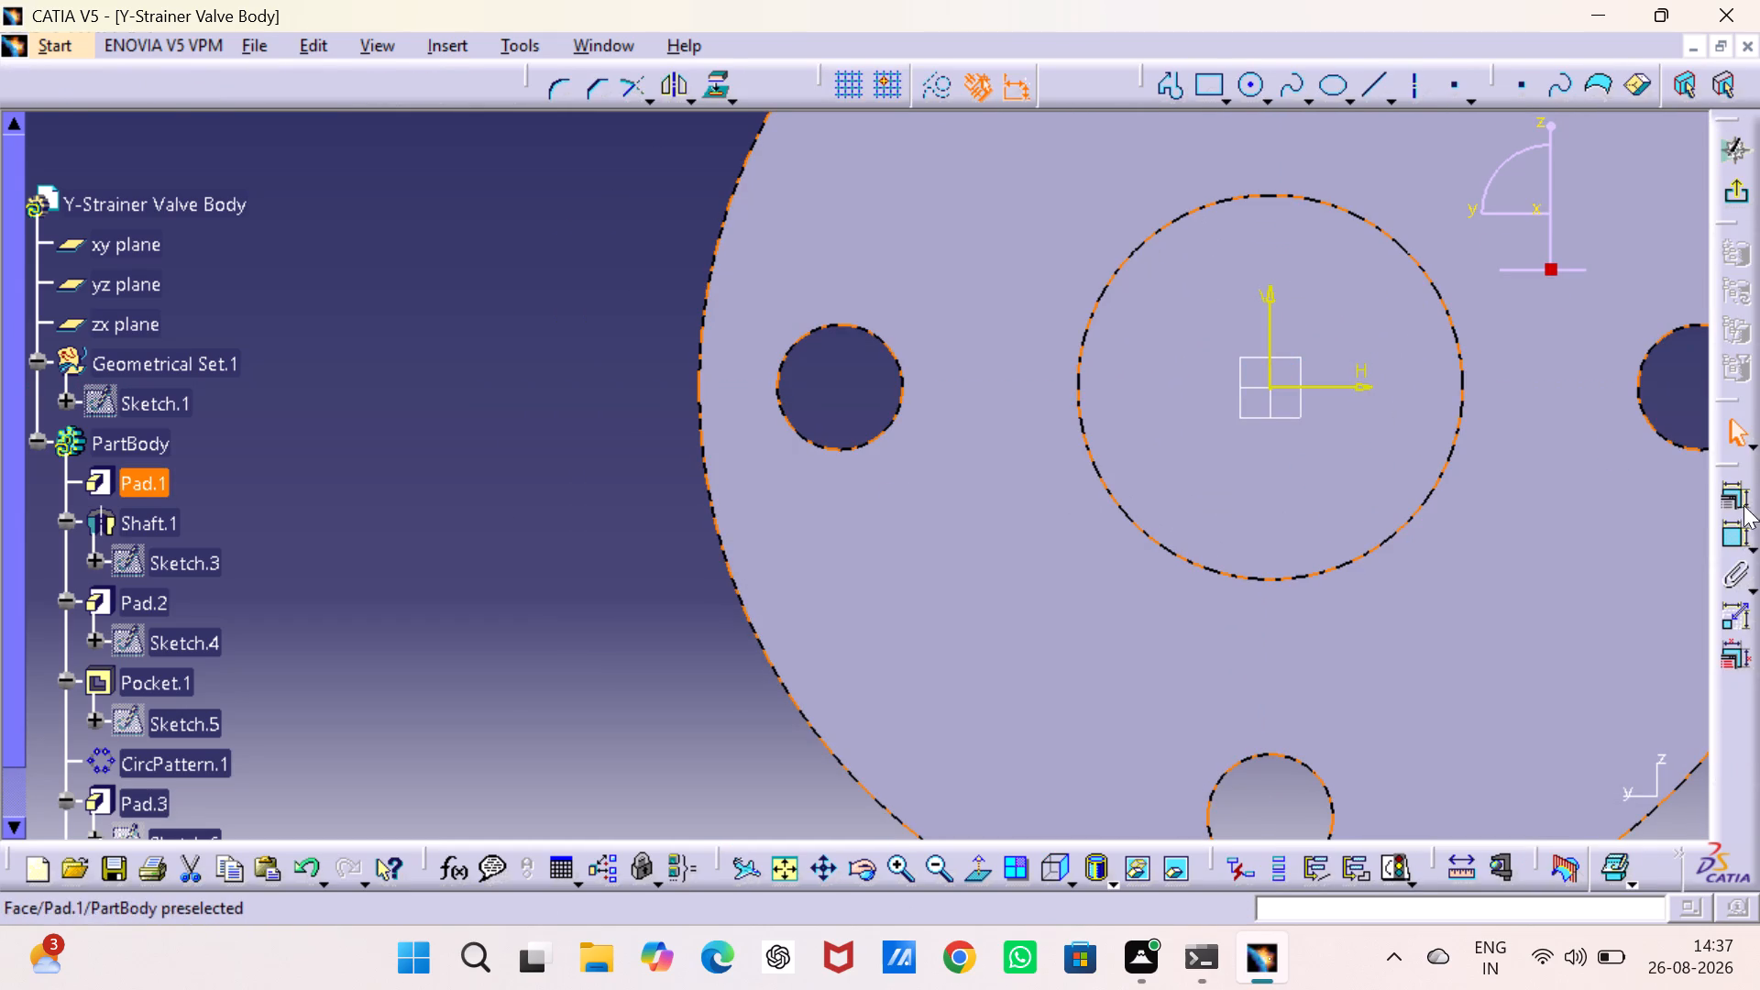
Dimension the new circle's diameter and set it to 80 mm.
click(1729, 540)
click(548, 434)
double_click(547, 428)
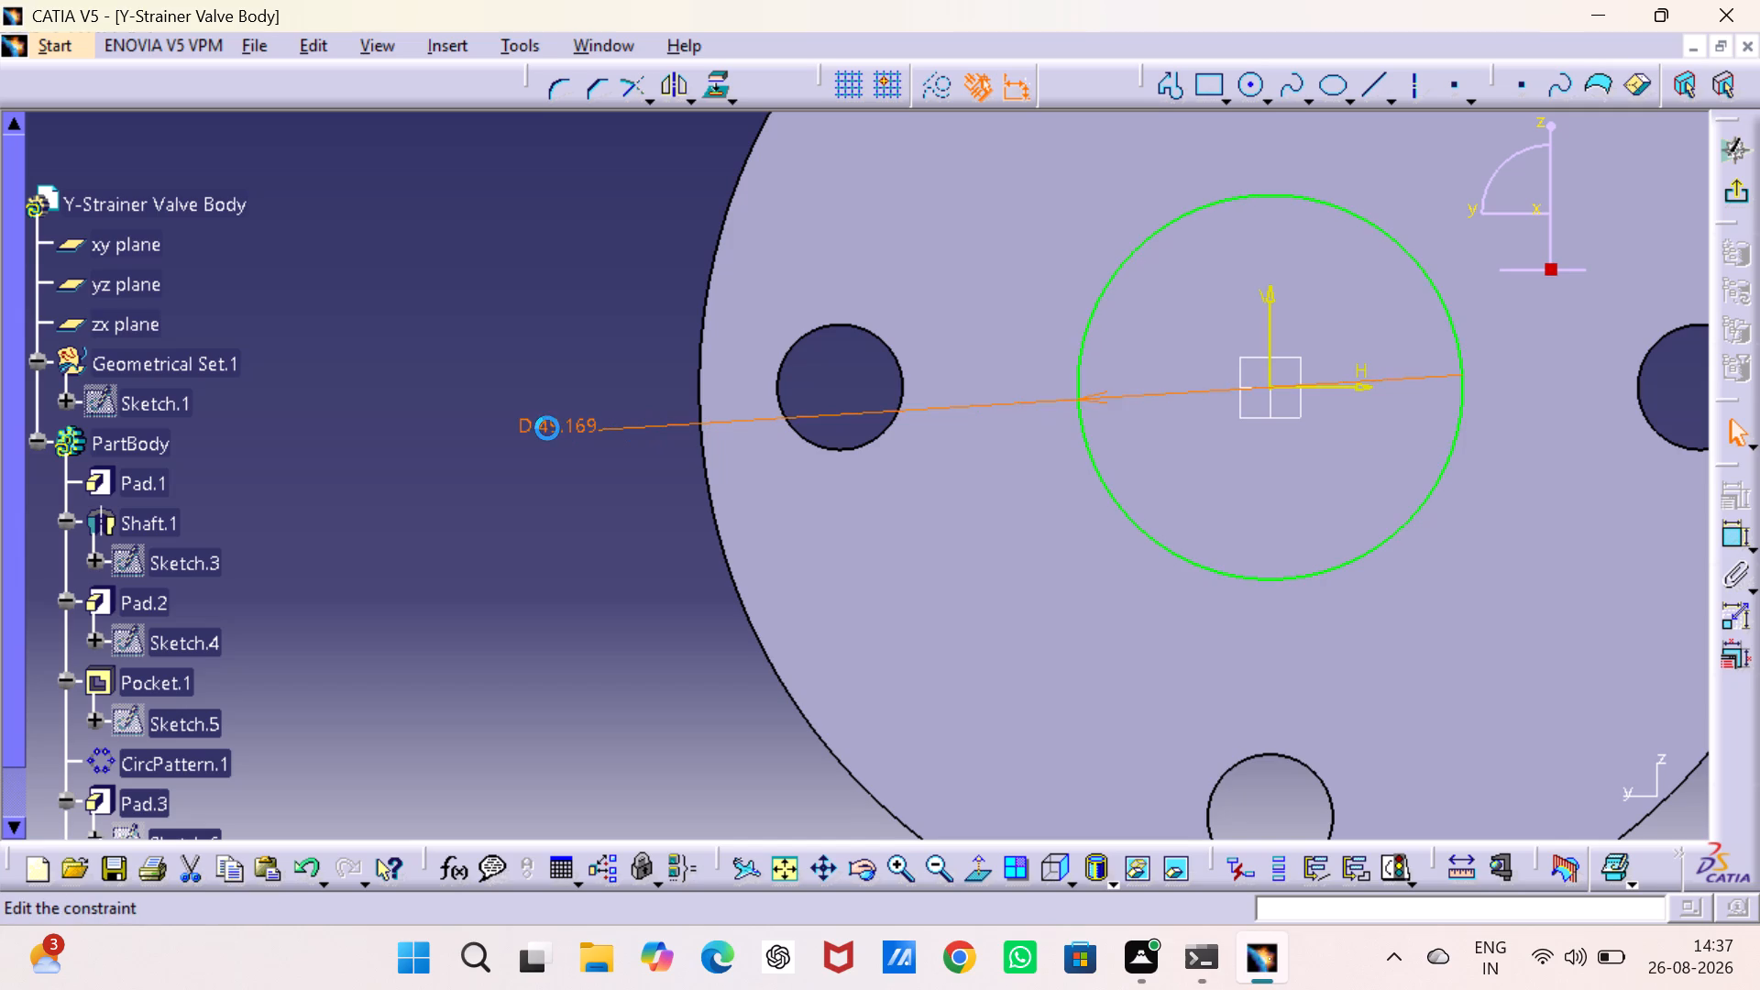
text(80)
key(Return)
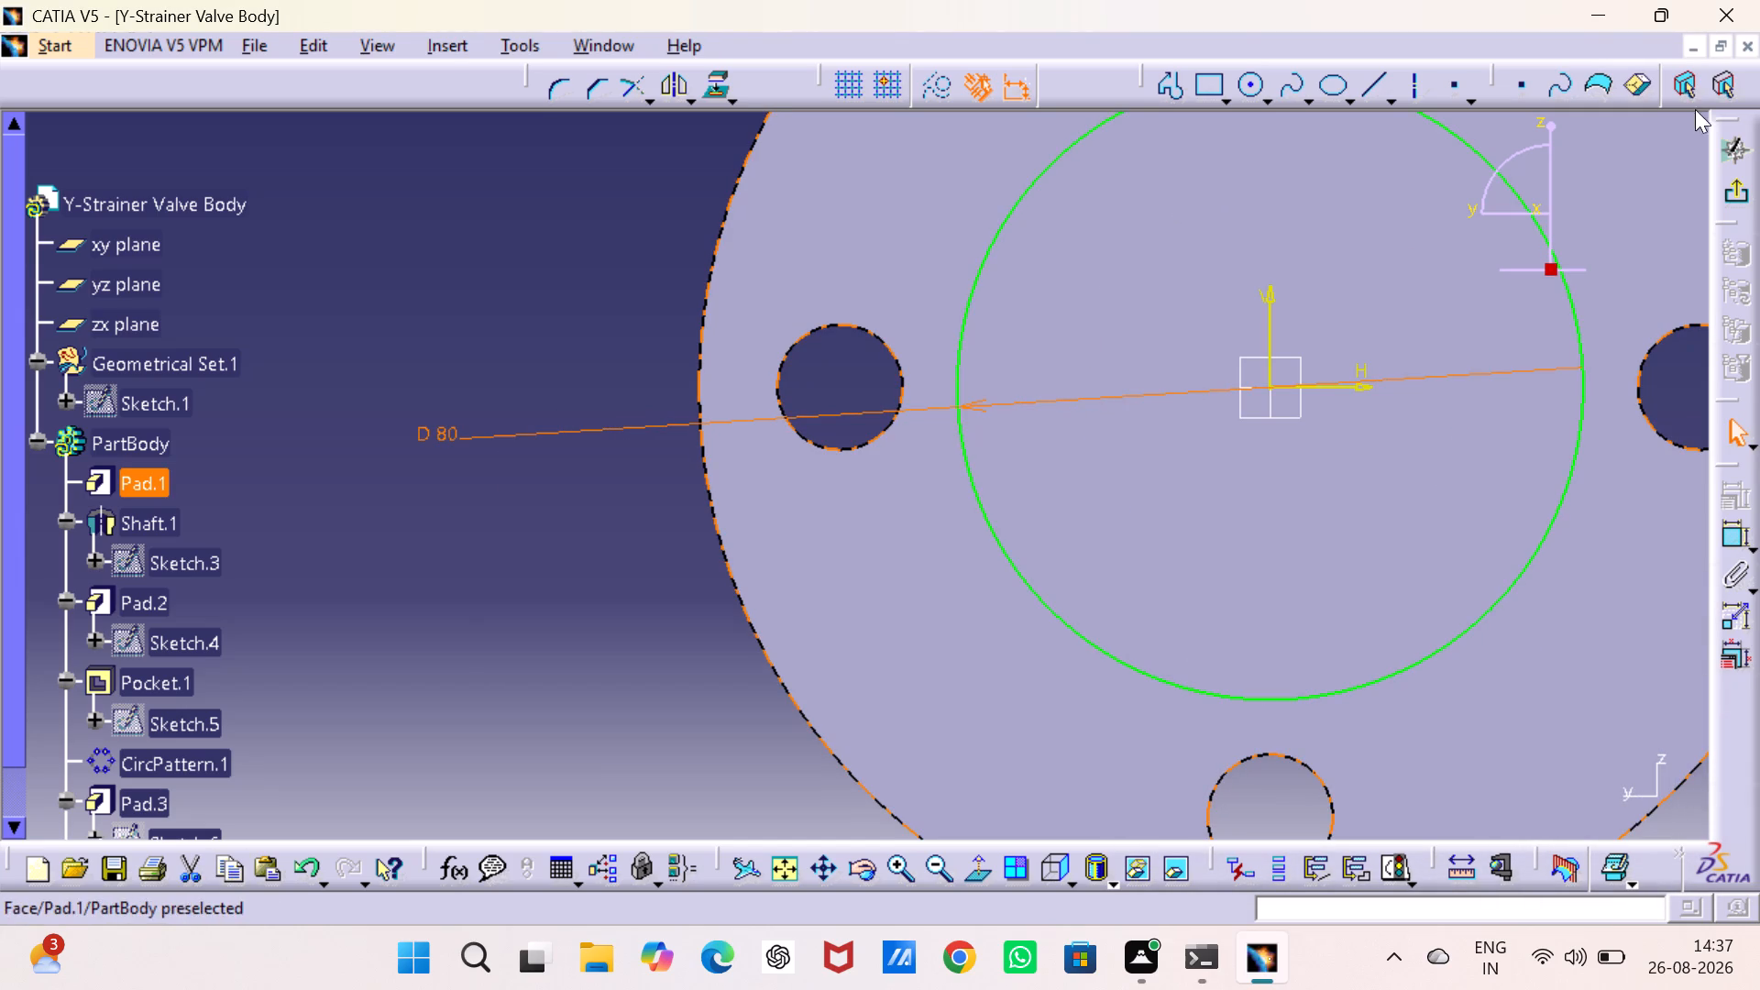
Finish the sketch and pad the 80 mm circle by 4 mm to form the second flange's raised face.
click(1738, 192)
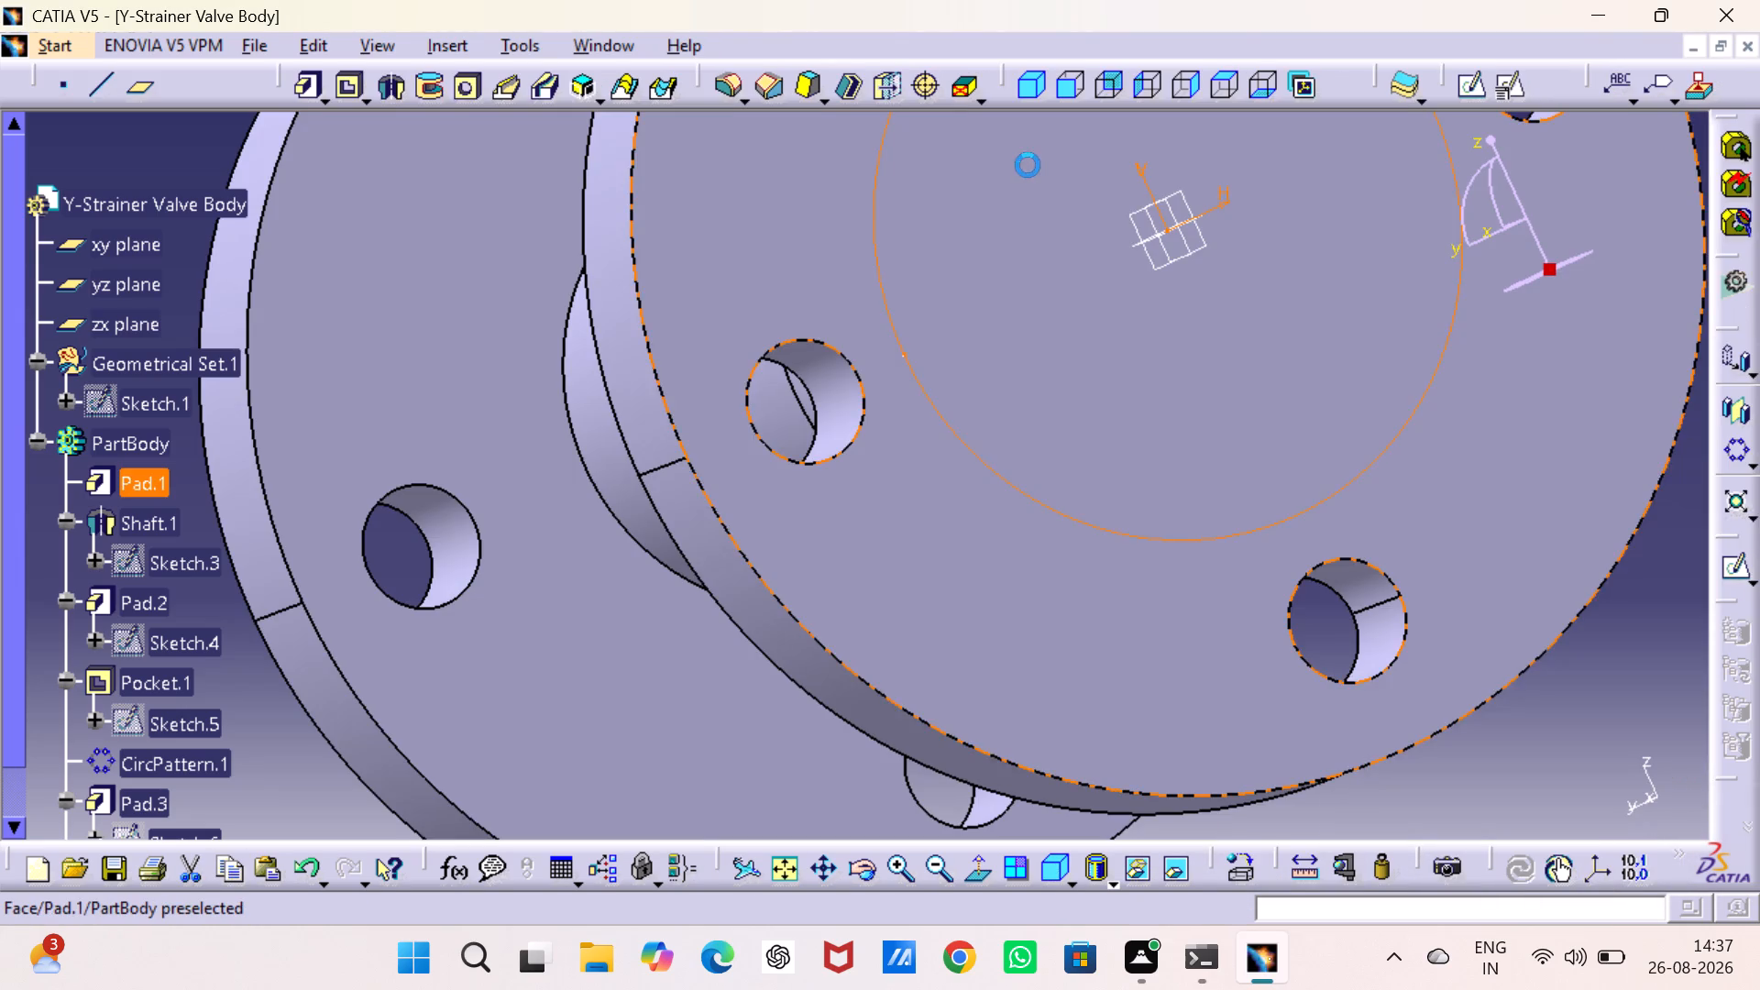
click(310, 87)
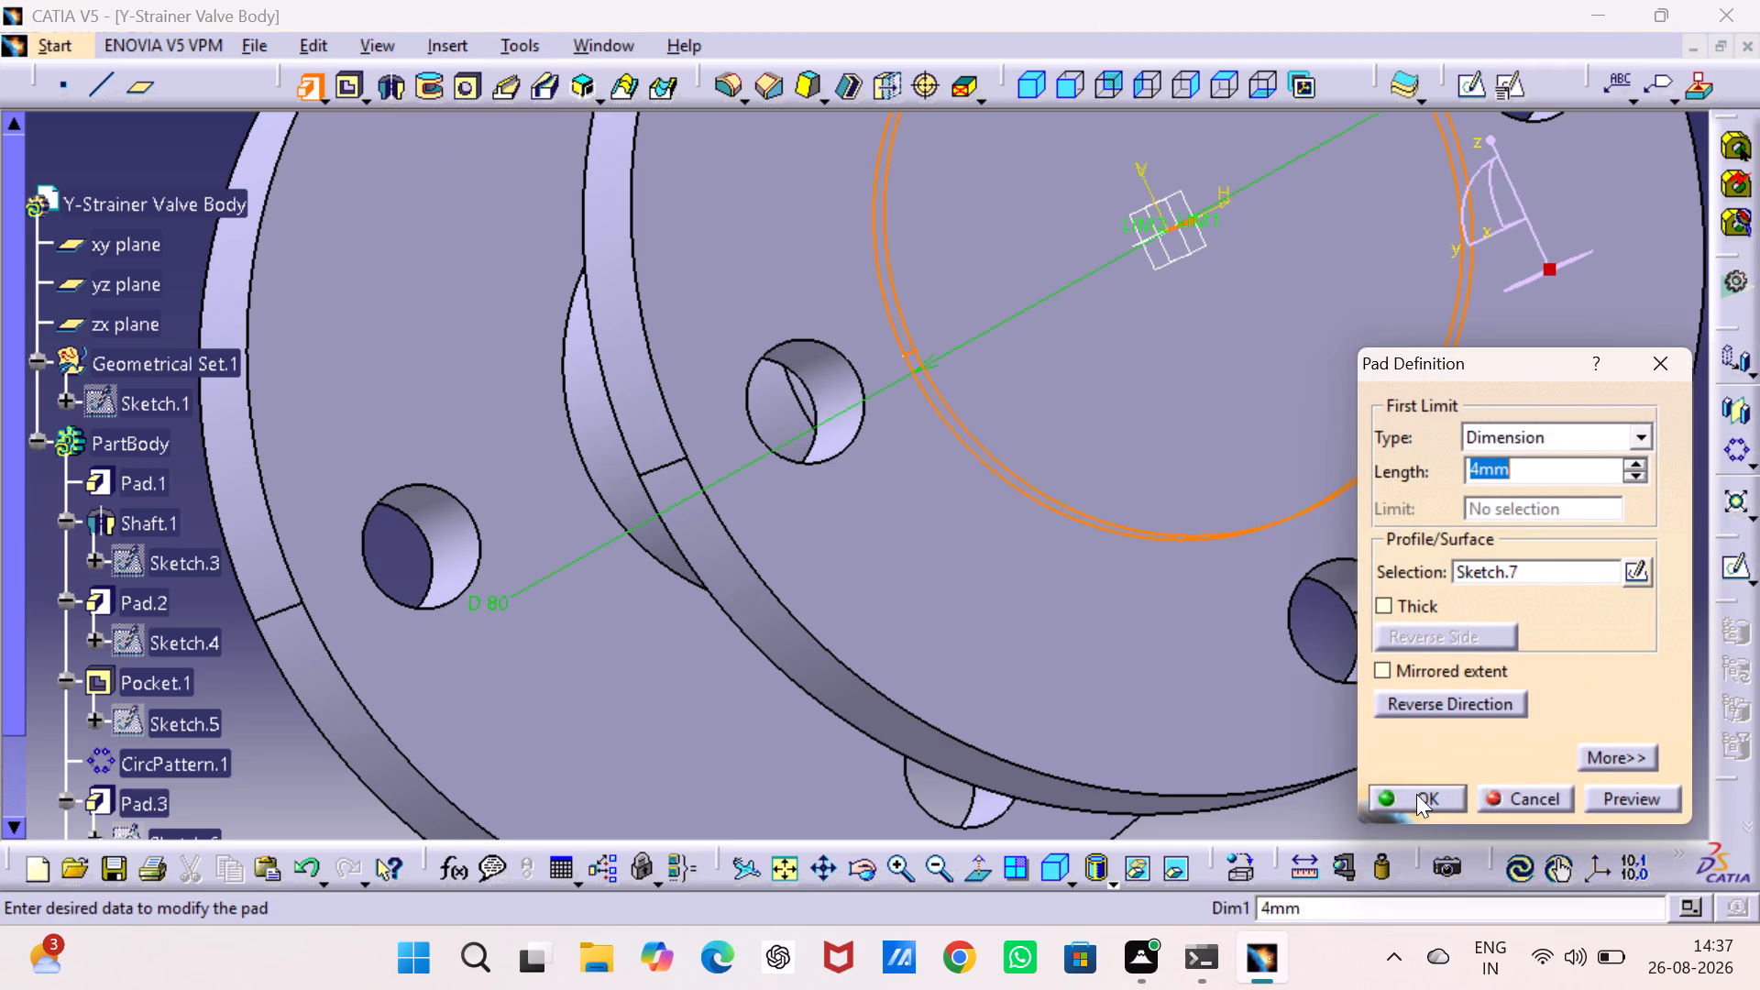
click(1418, 794)
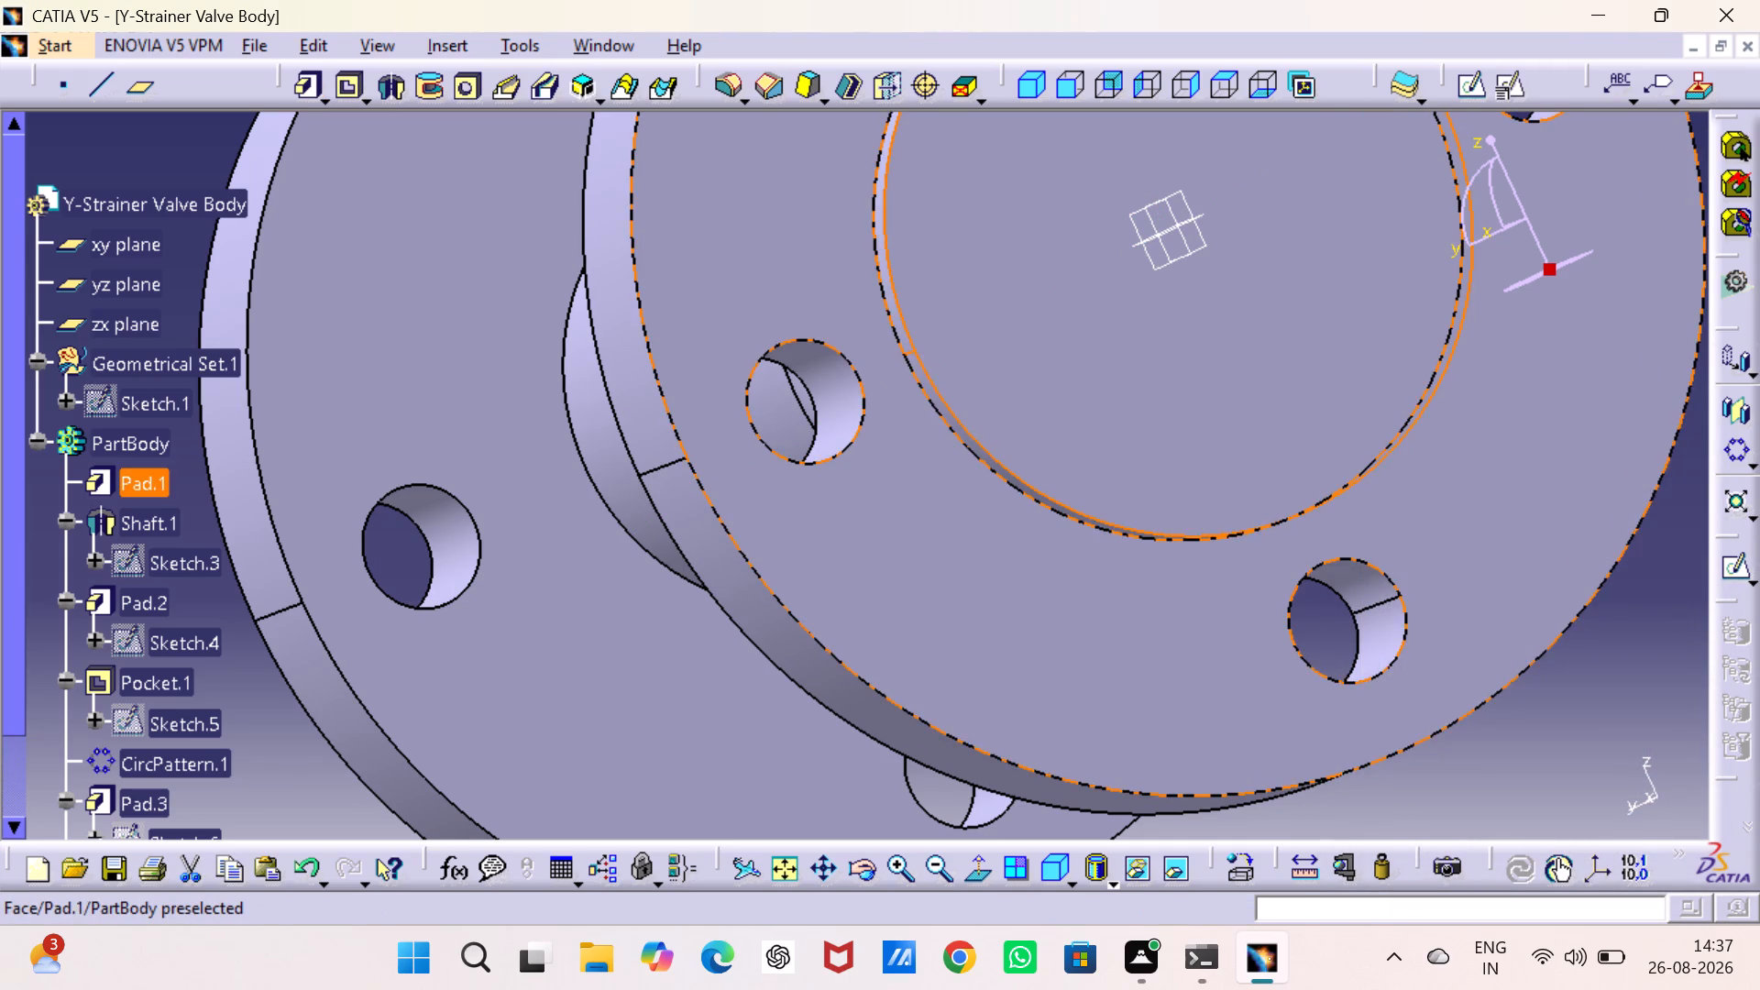
Apply a 2 mm edge fillet to the base edges of both raised faces and both neck-to-flange junctions.
click(933, 863)
click(935, 858)
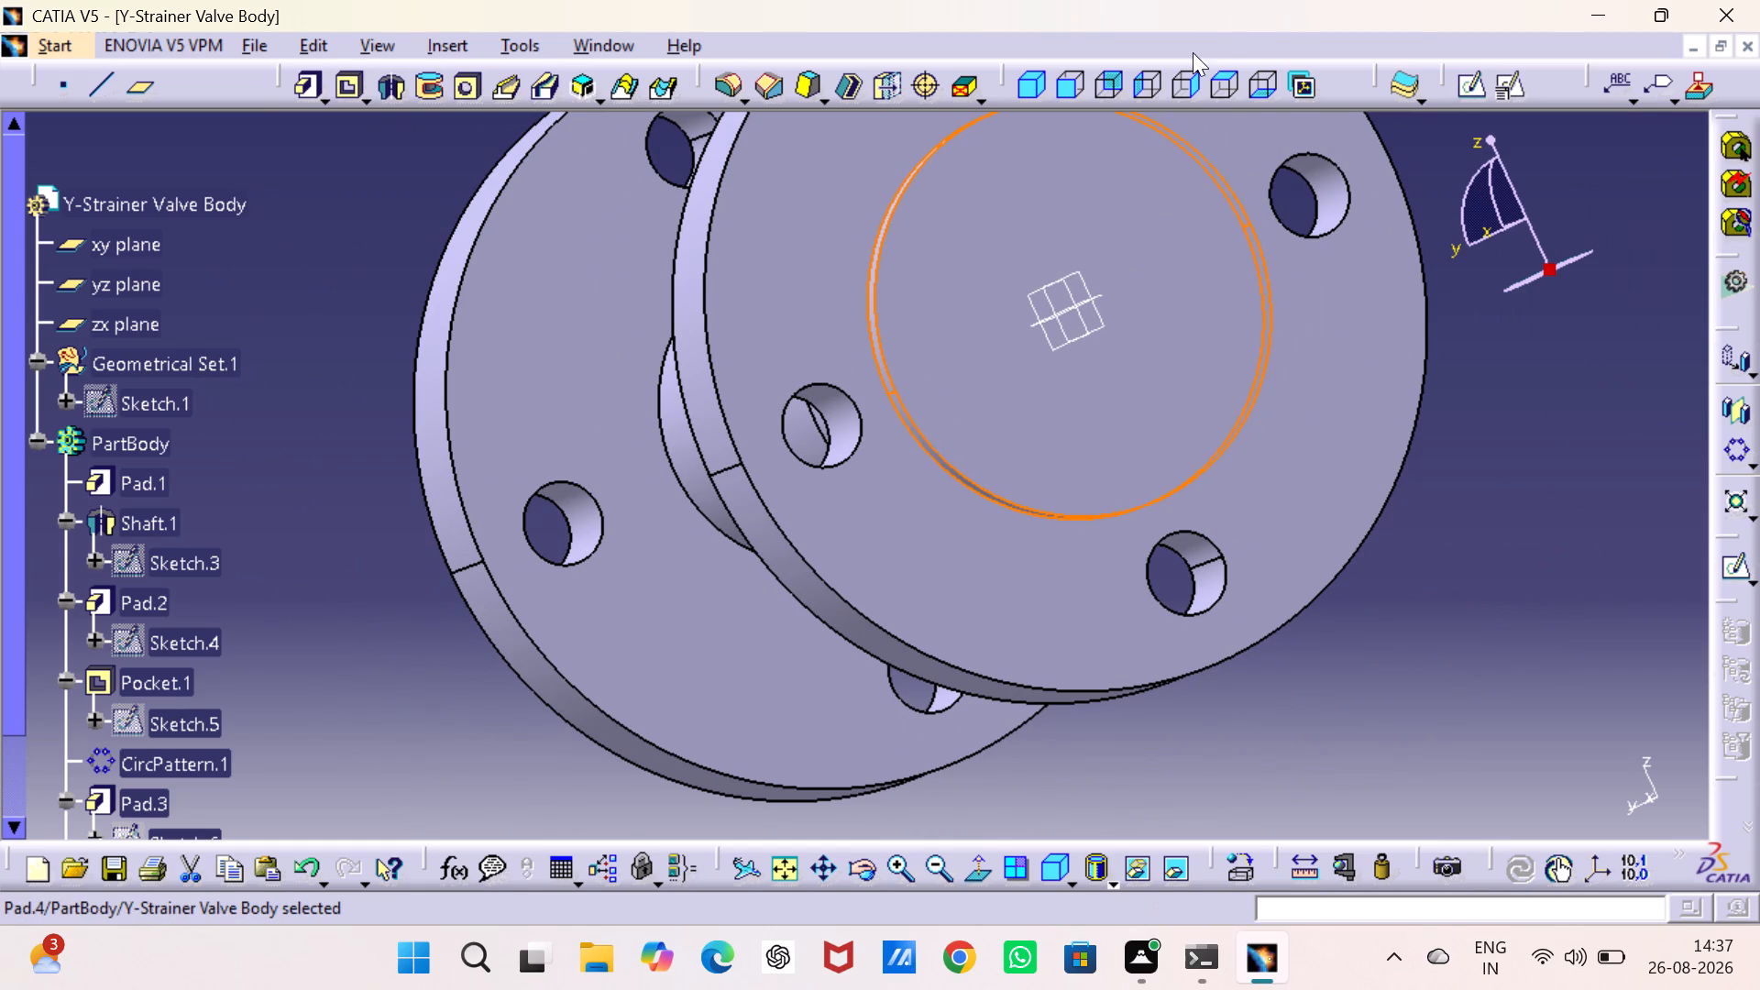
middle_drag(744, 340, 906, 335)
right_drag(744, 340, 908, 334)
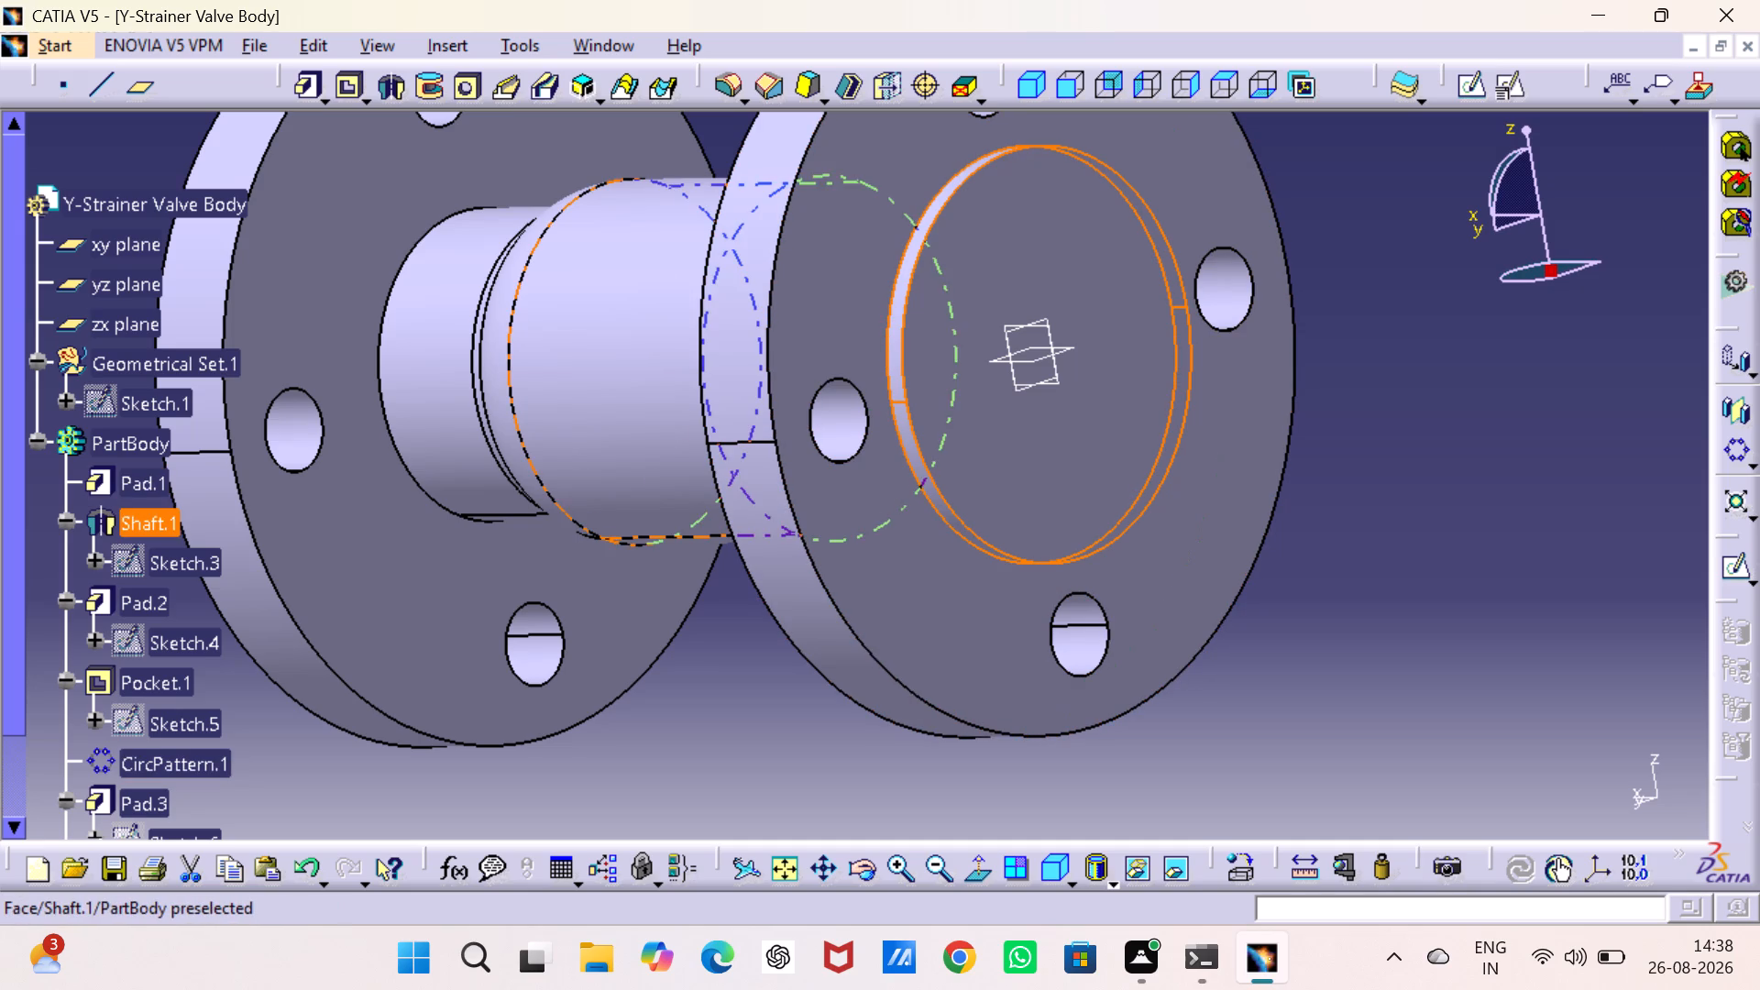
click(729, 87)
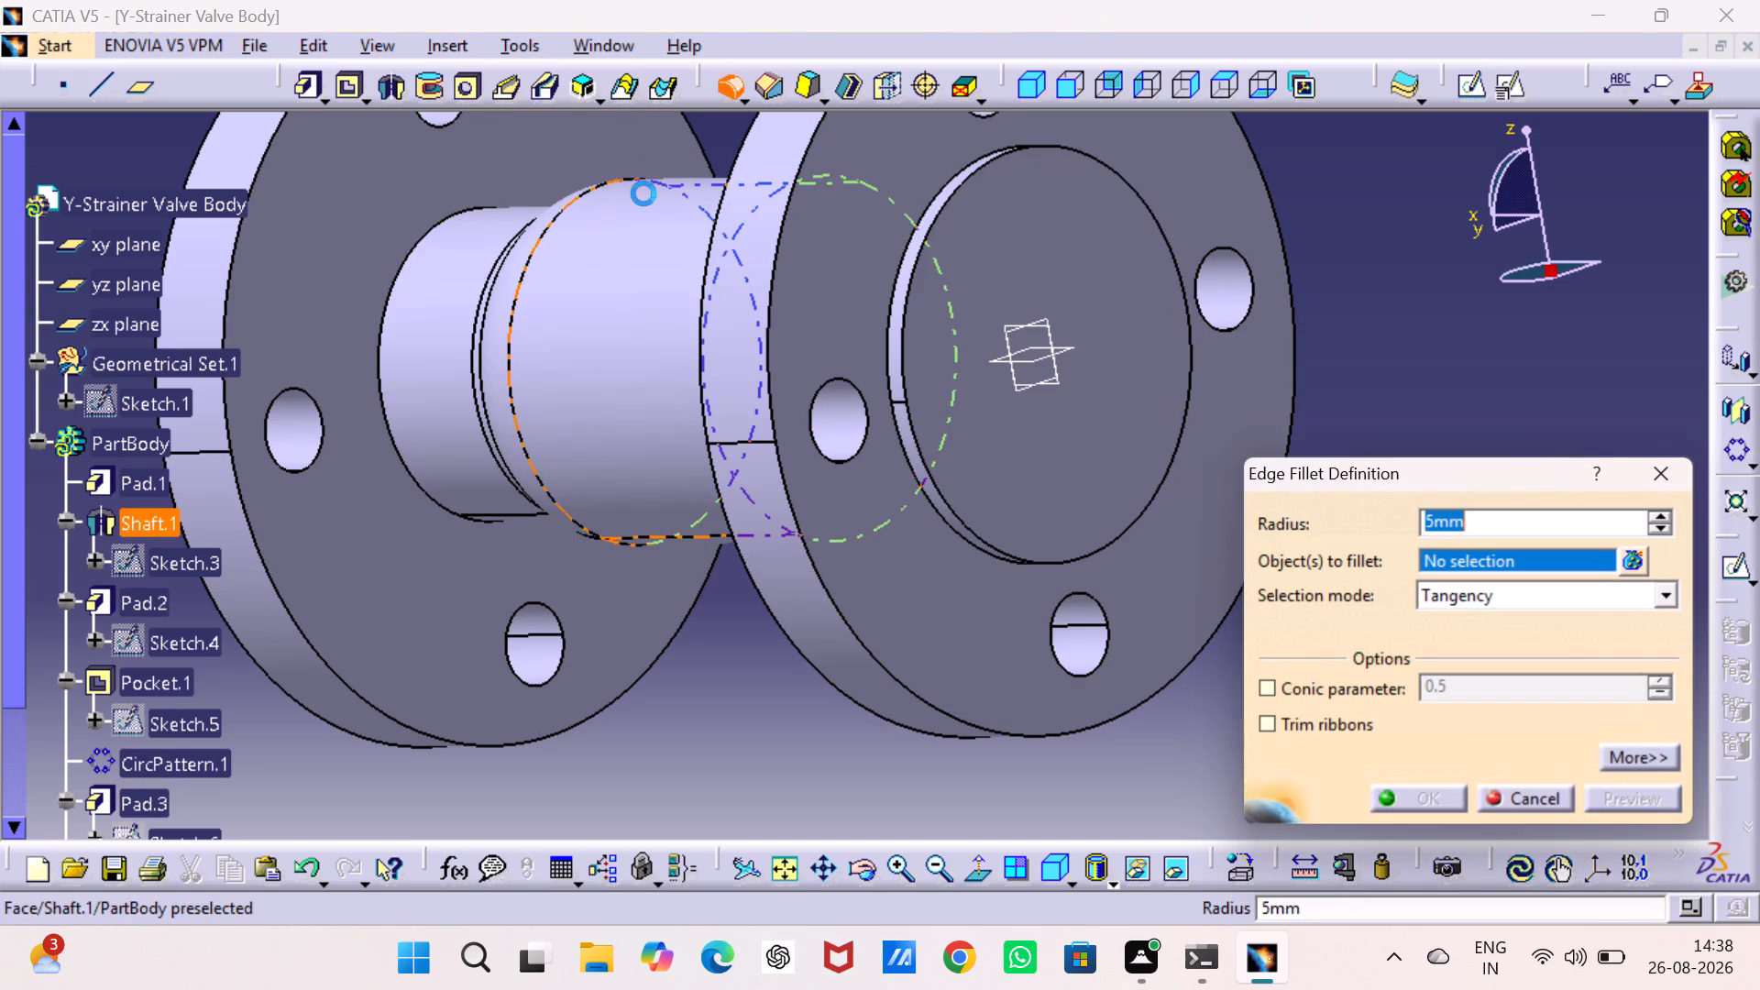
key(2)
key(Return)
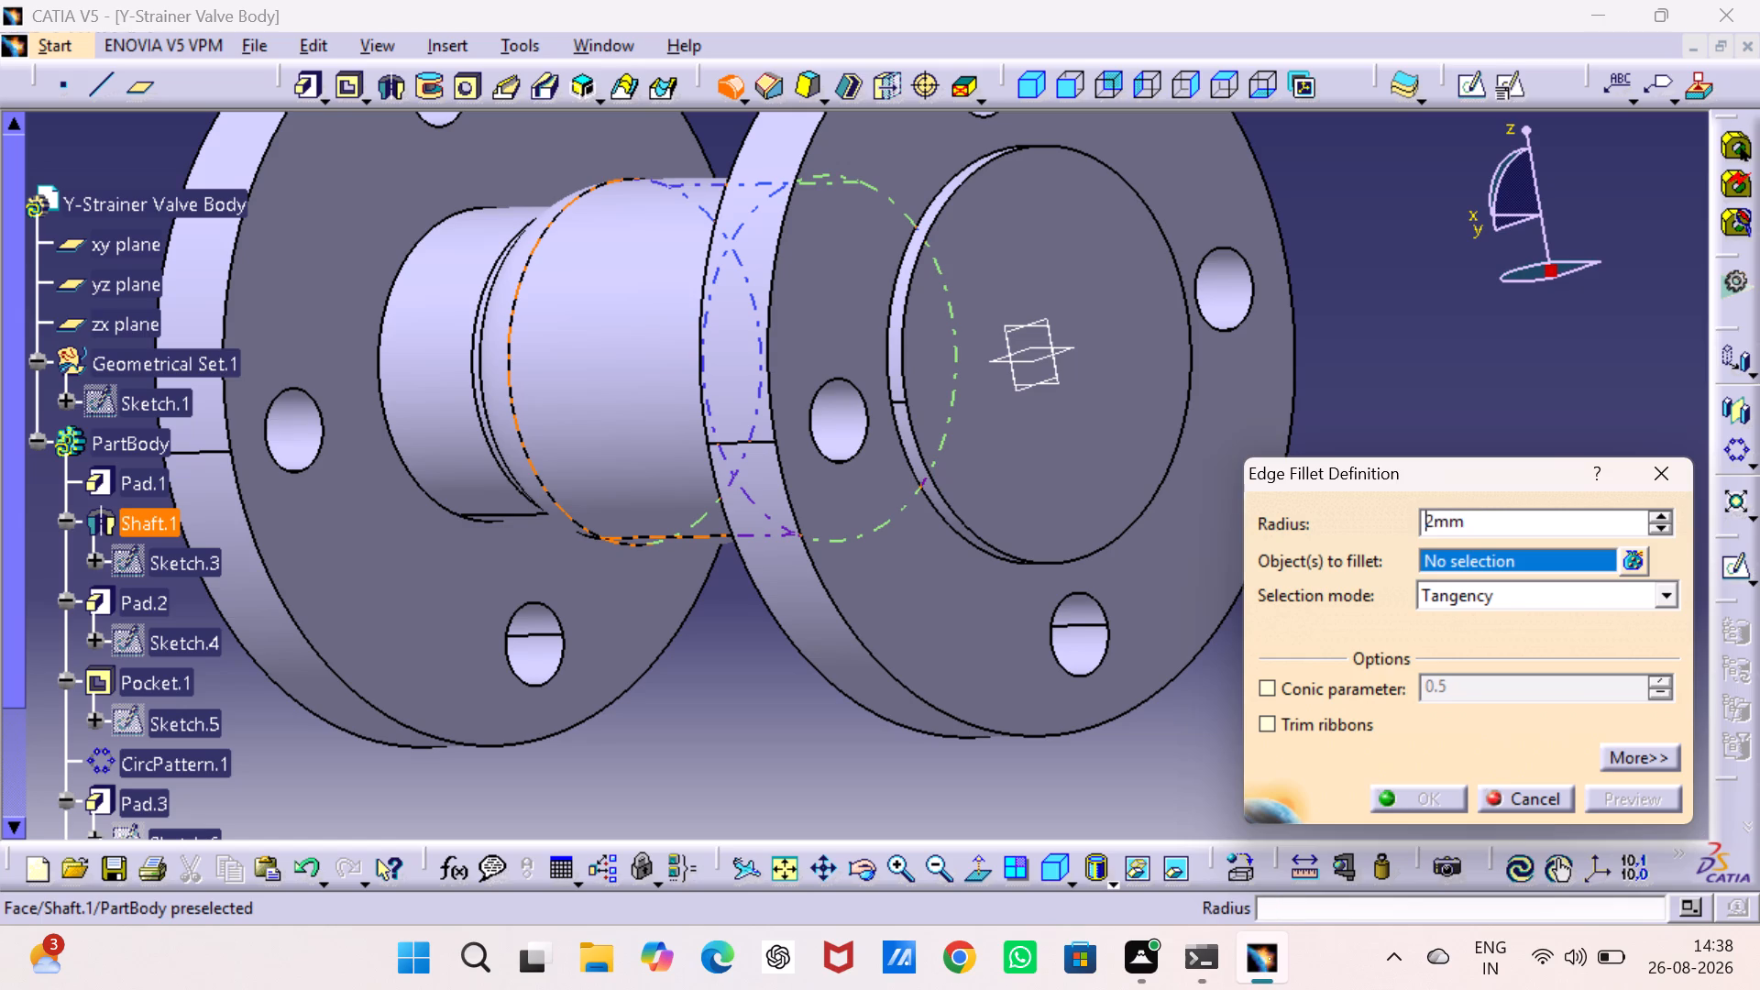
click(899, 444)
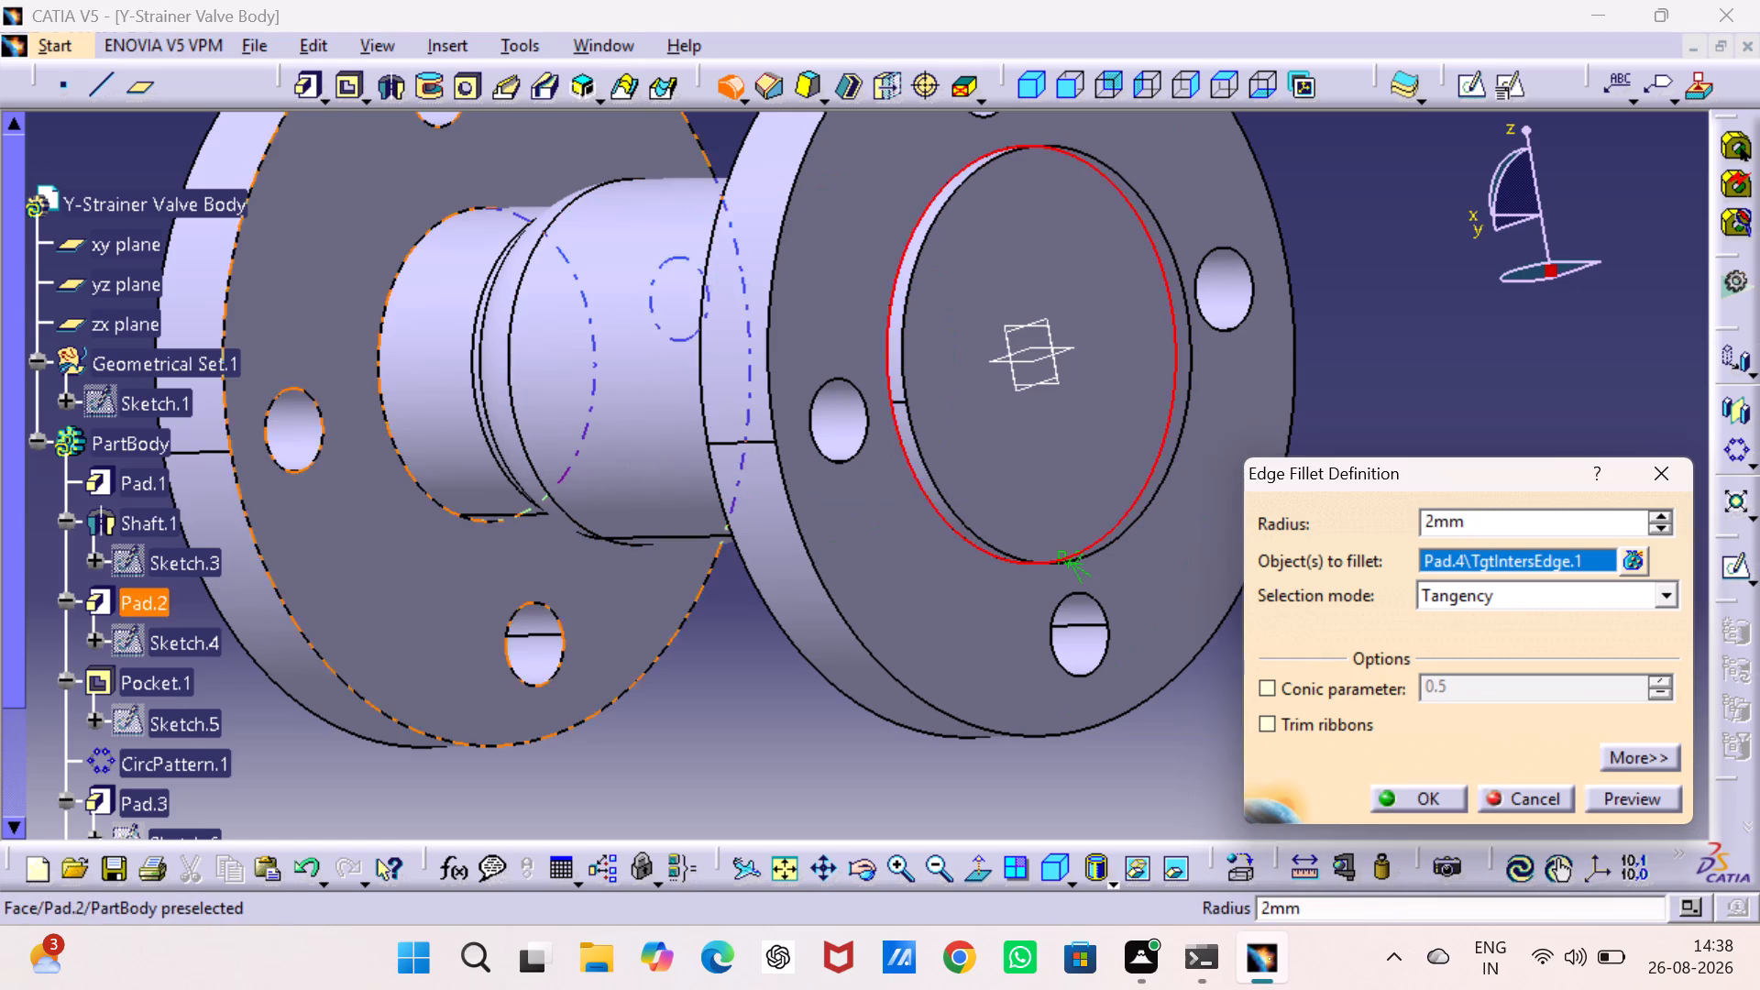
click(387, 412)
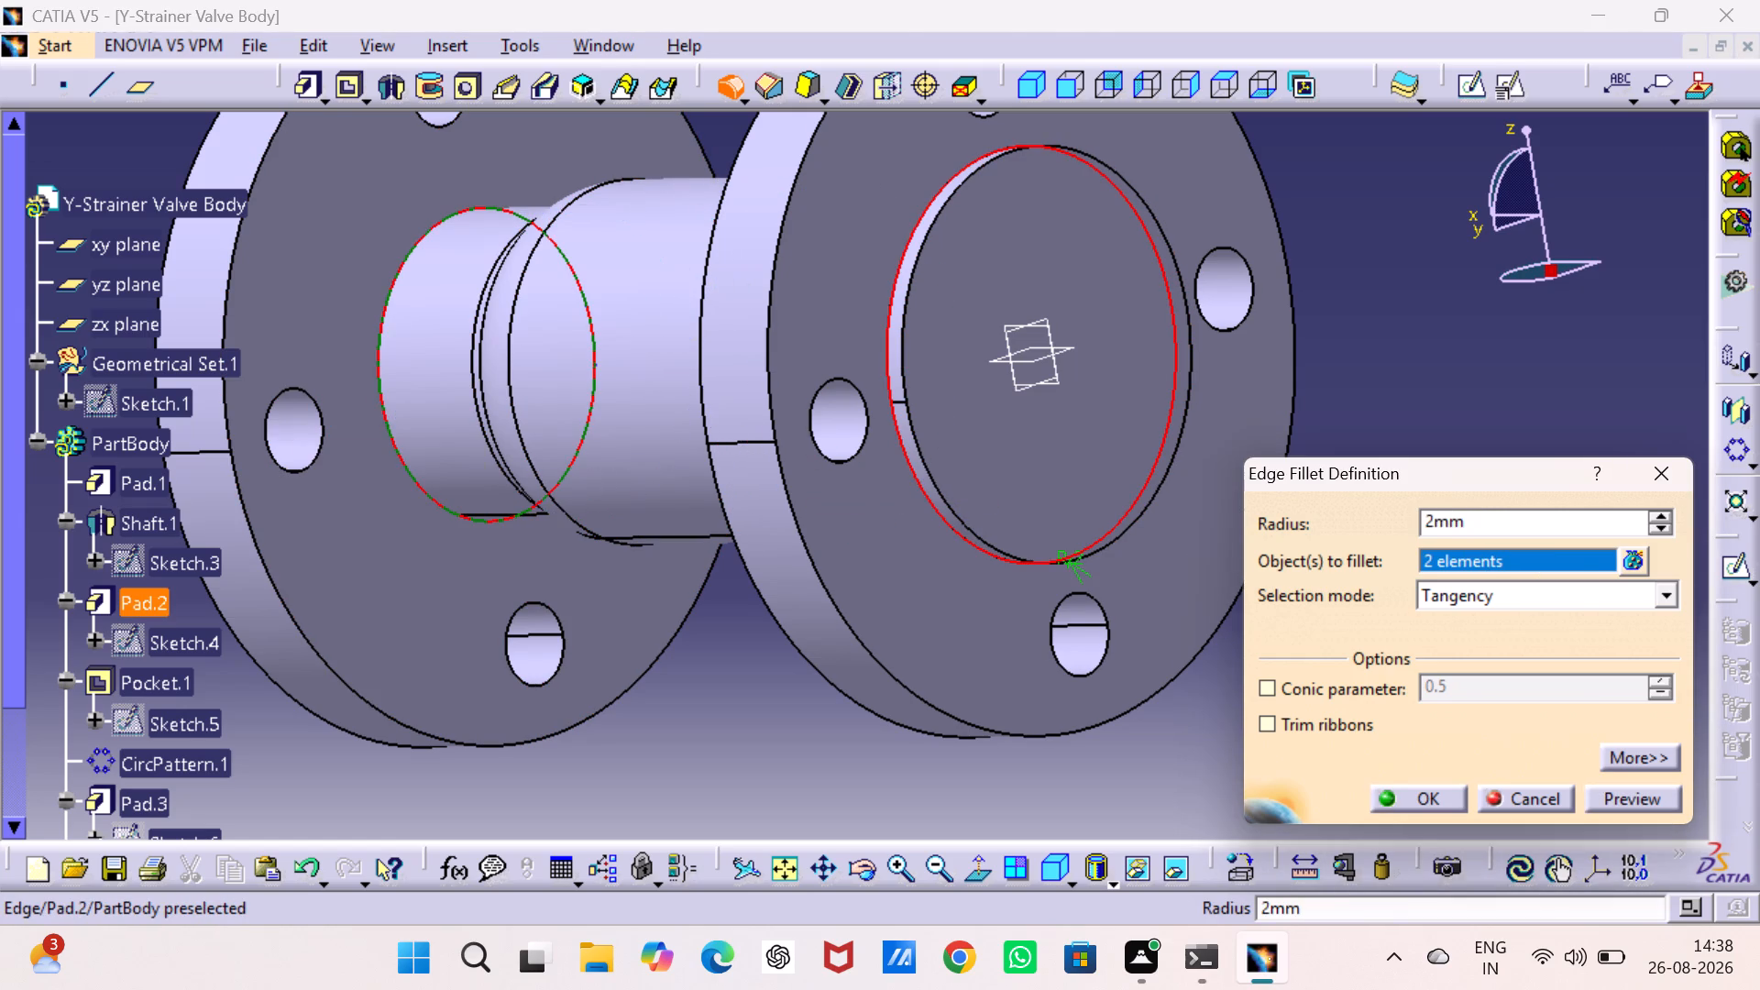
middle_drag(387, 412, 769, 425)
right_drag(387, 412, 769, 426)
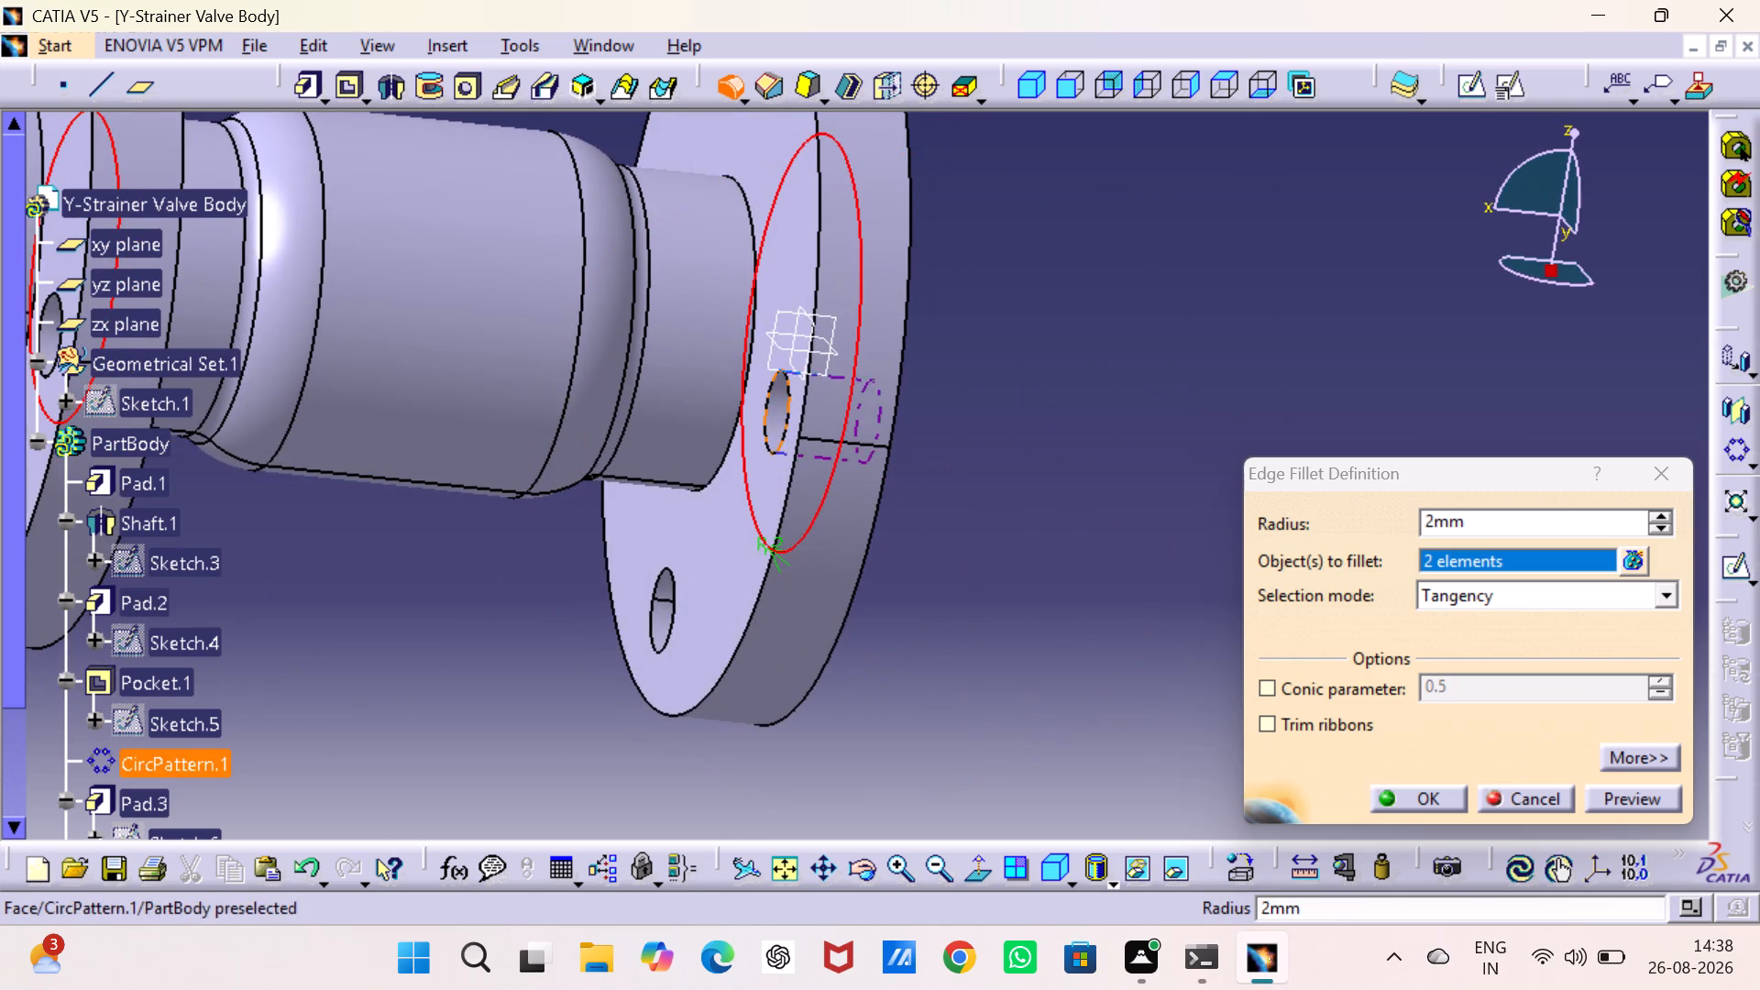
click(748, 352)
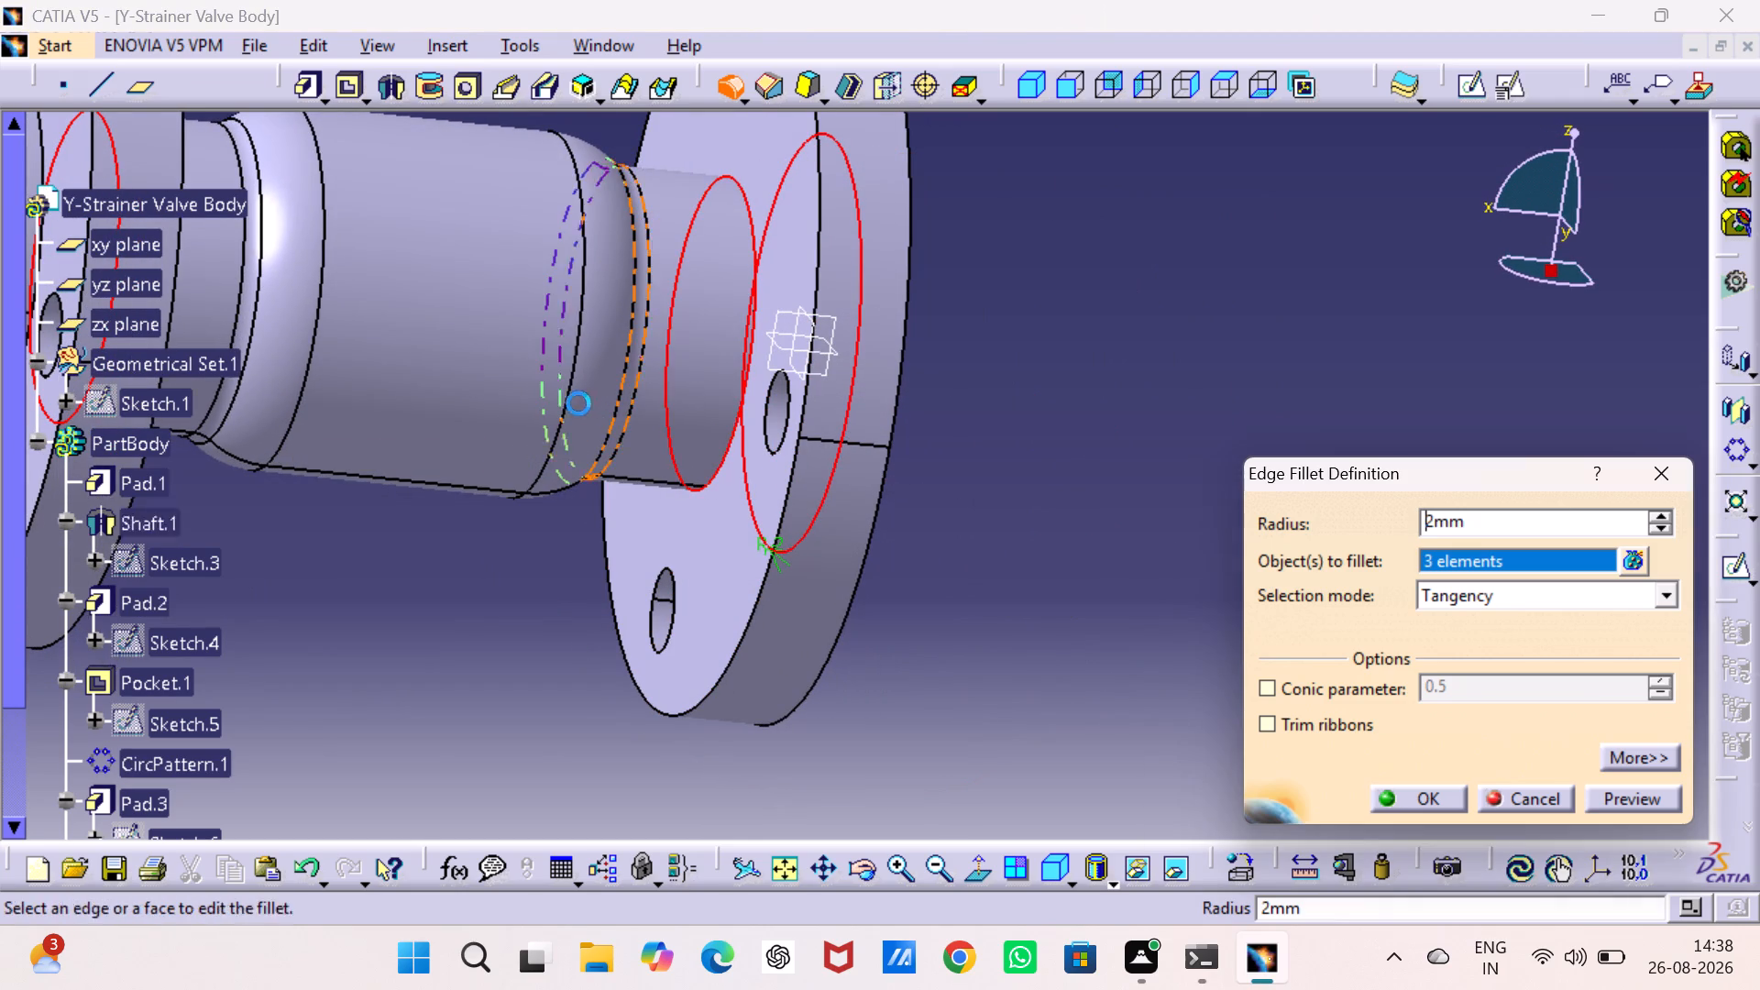
middle_drag(576, 405, 741, 387)
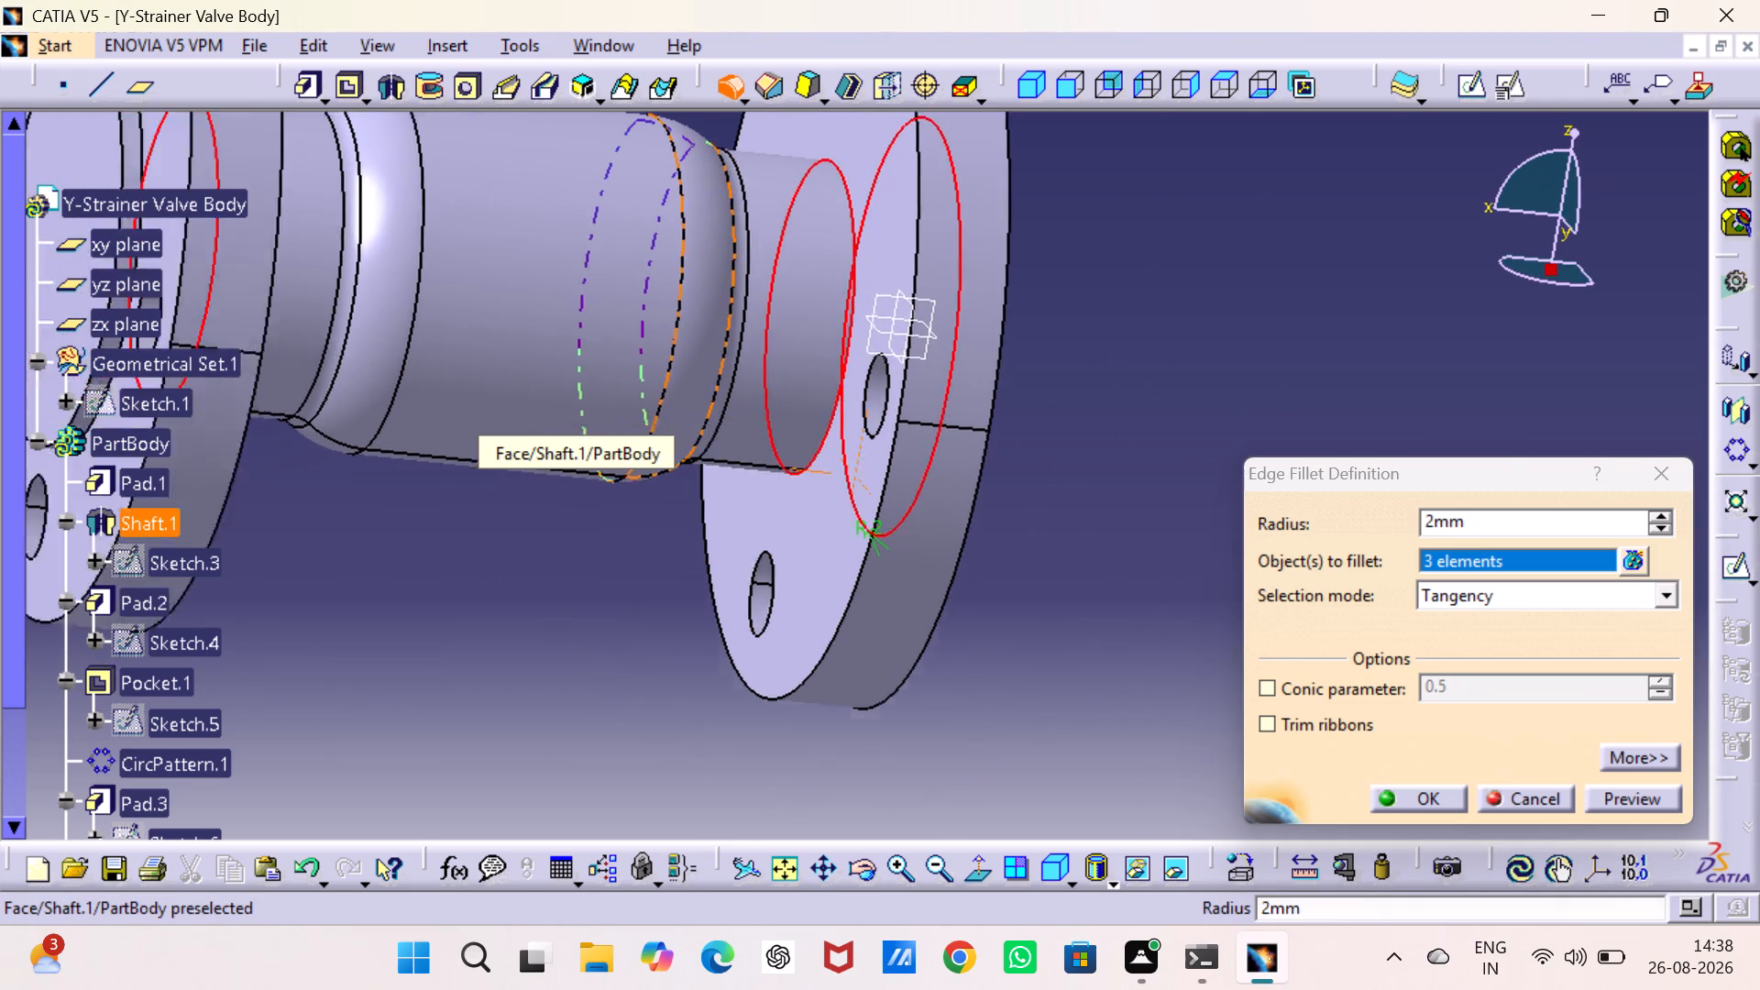
middle_drag(741, 387, 1219, 467)
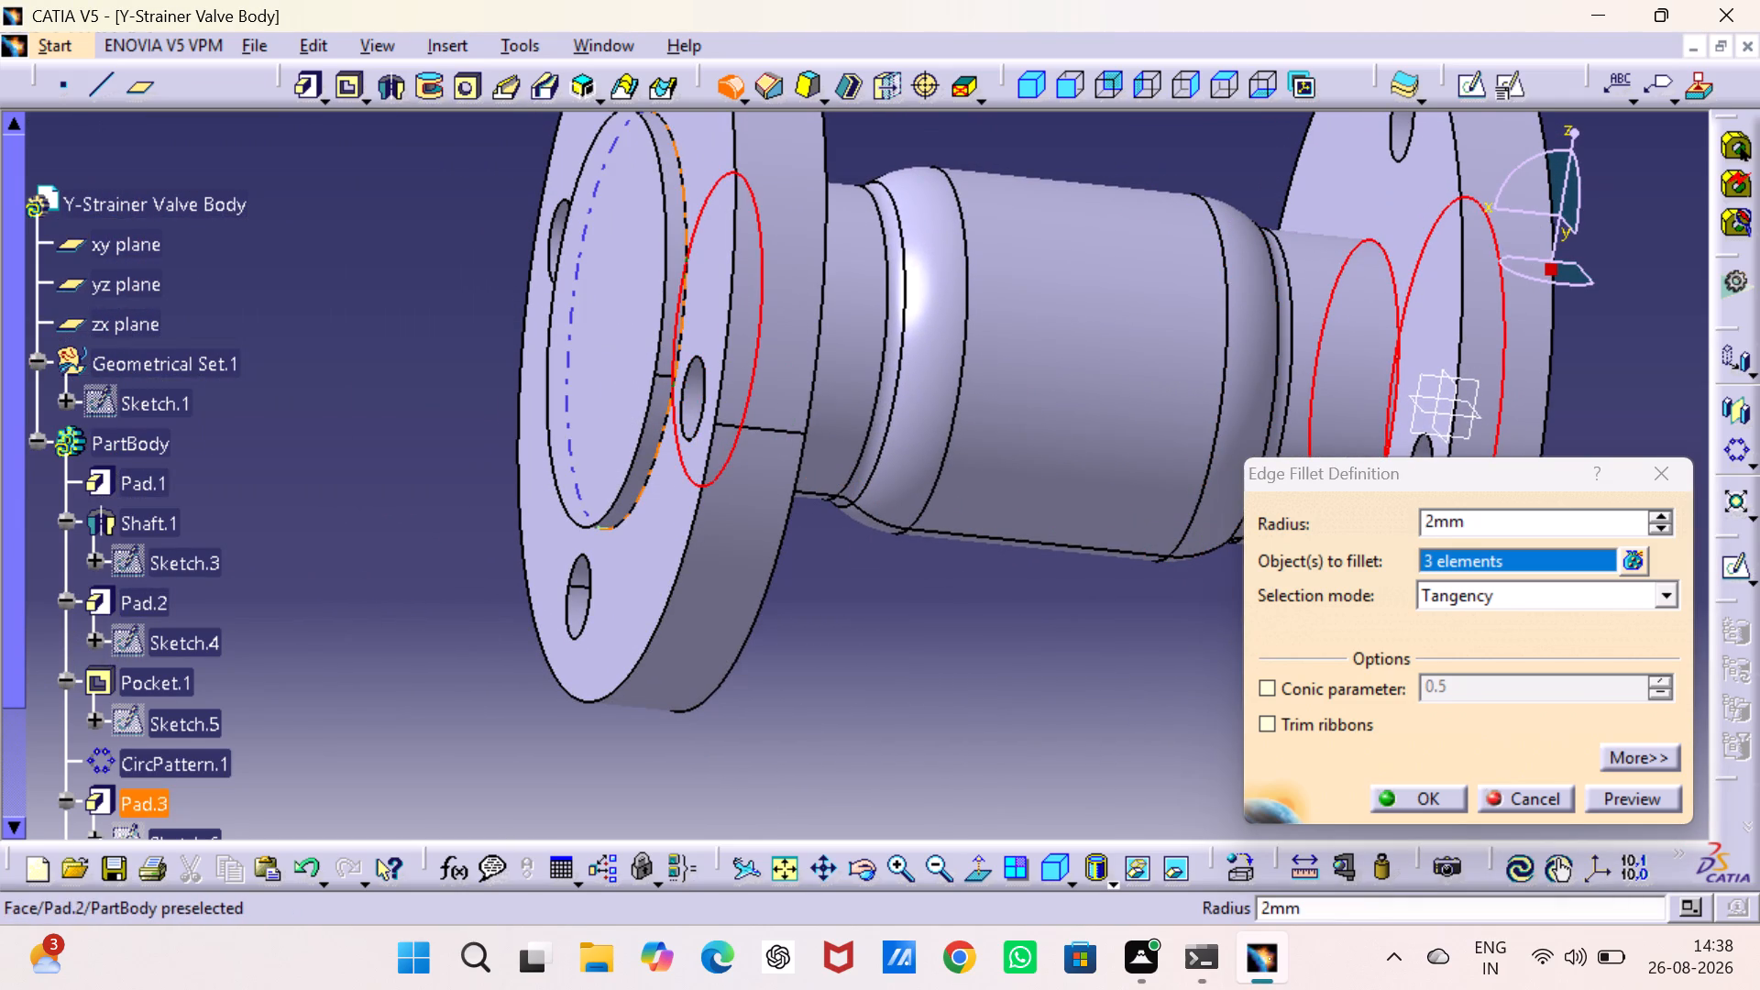
click(680, 347)
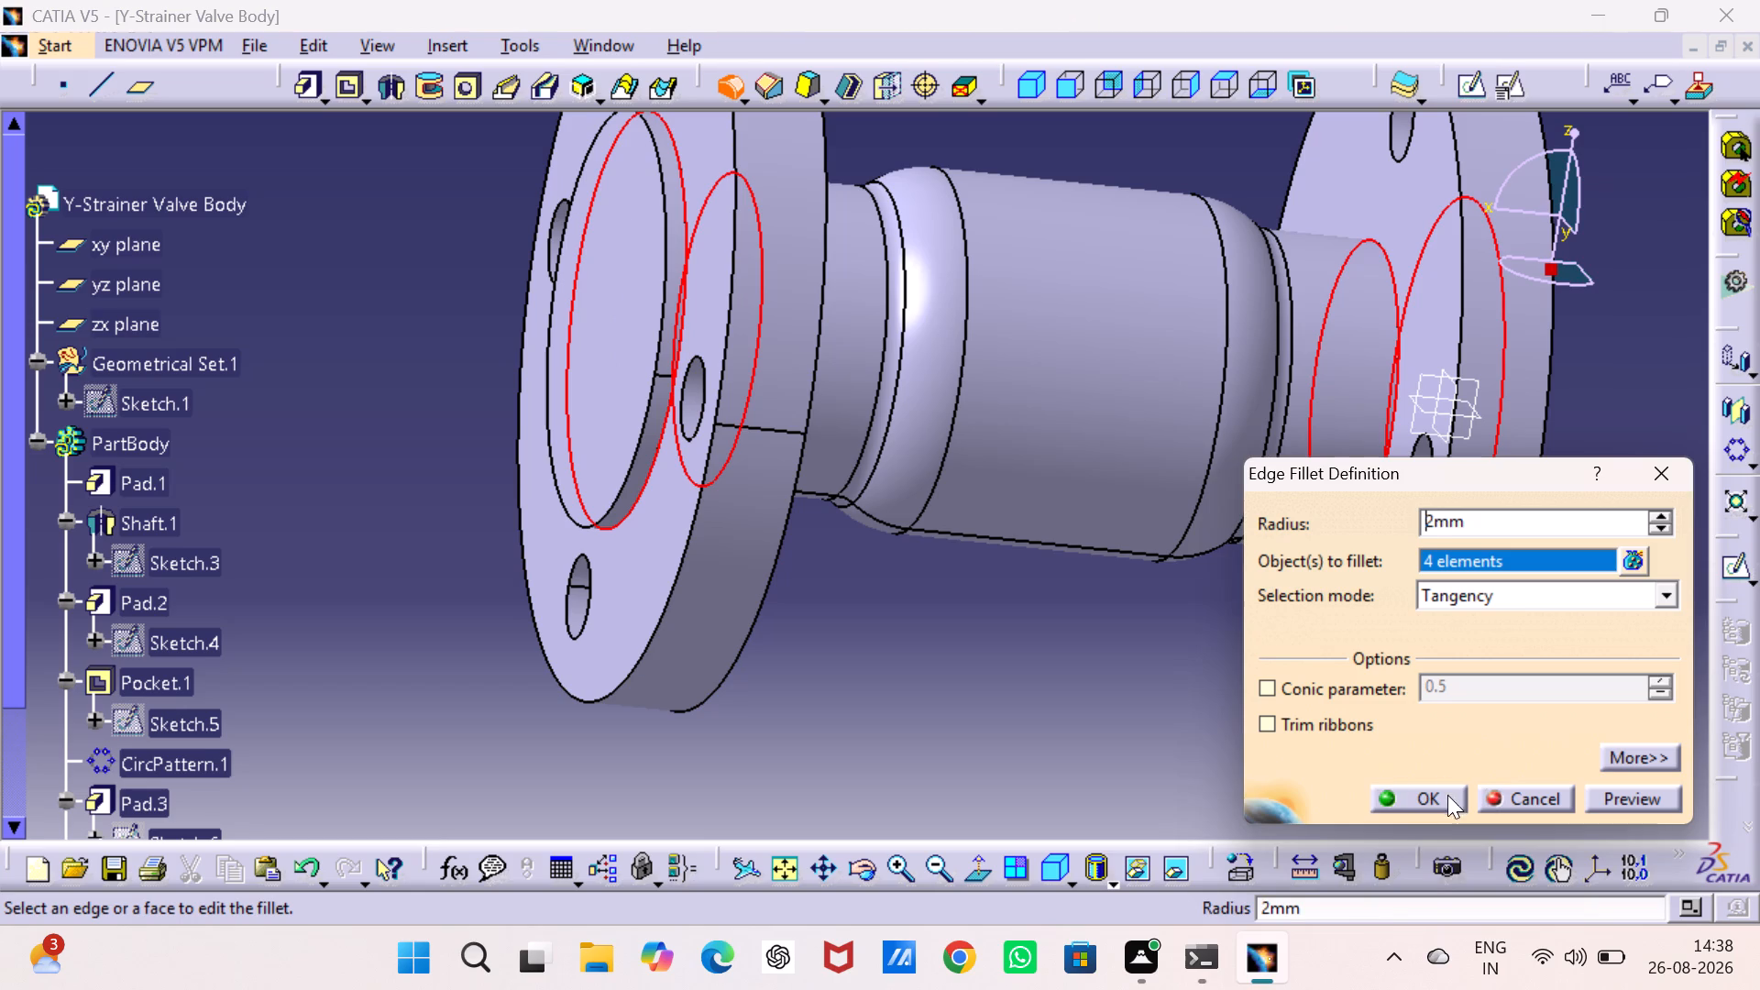
drag(1420, 789, 1391, 775)
click(1395, 795)
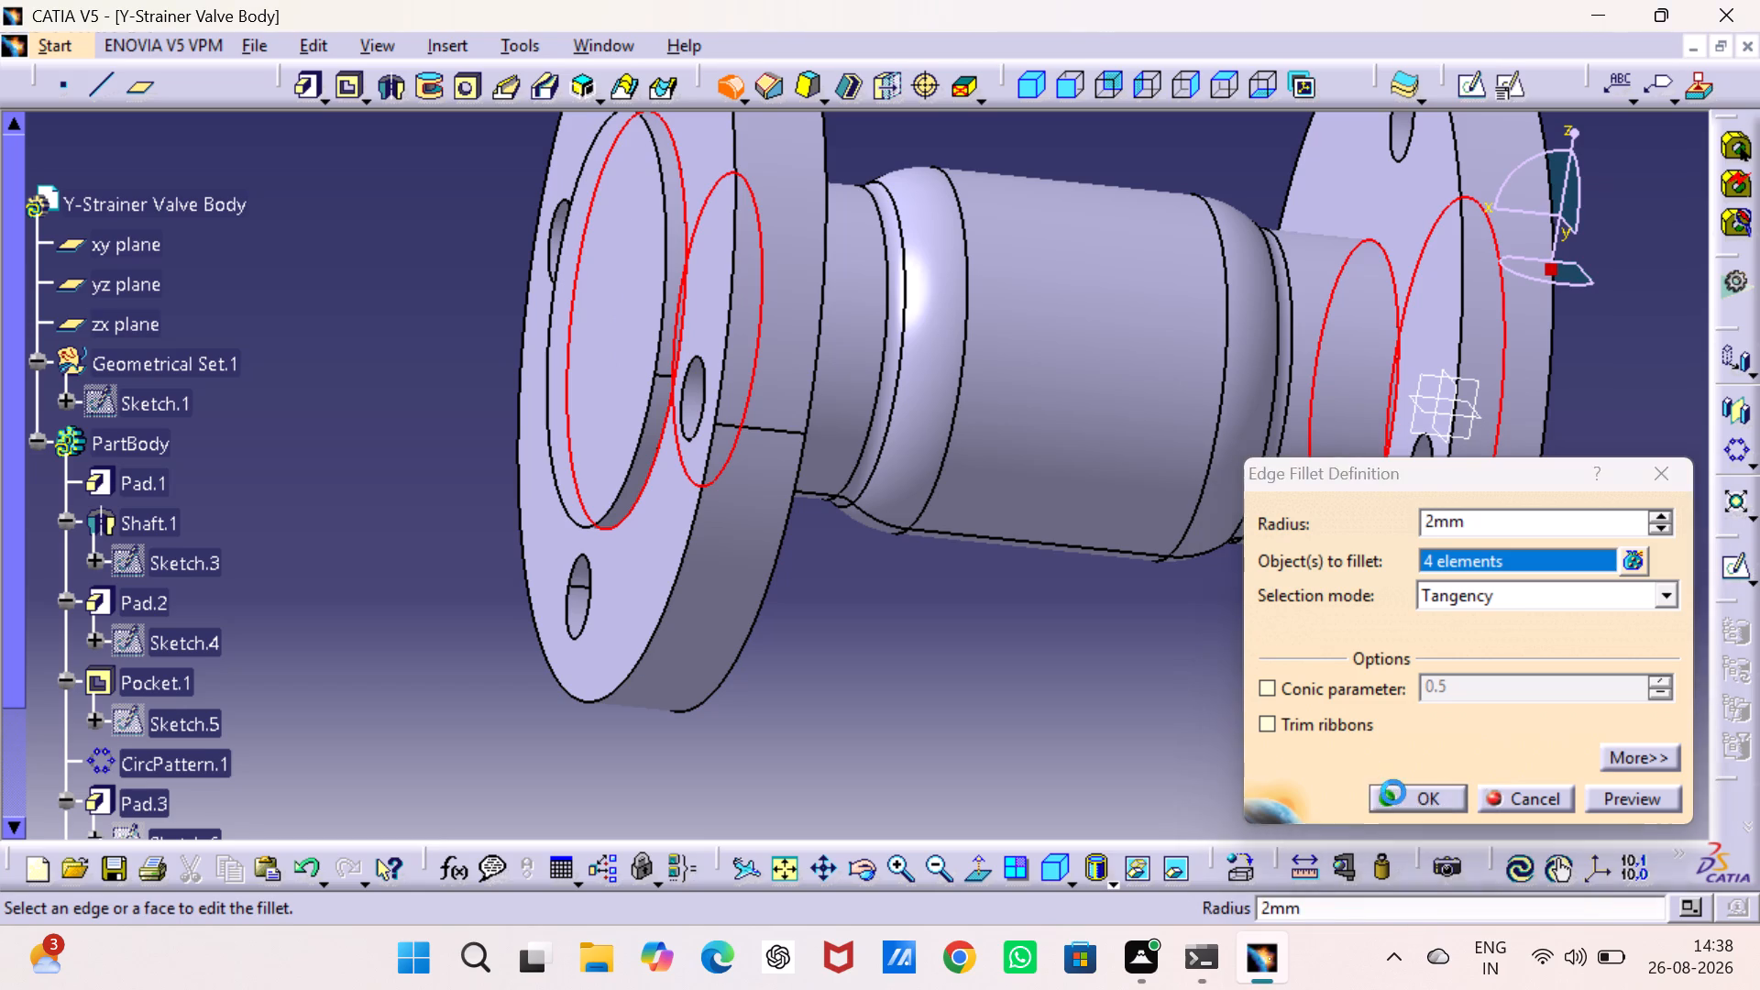
click(951, 416)
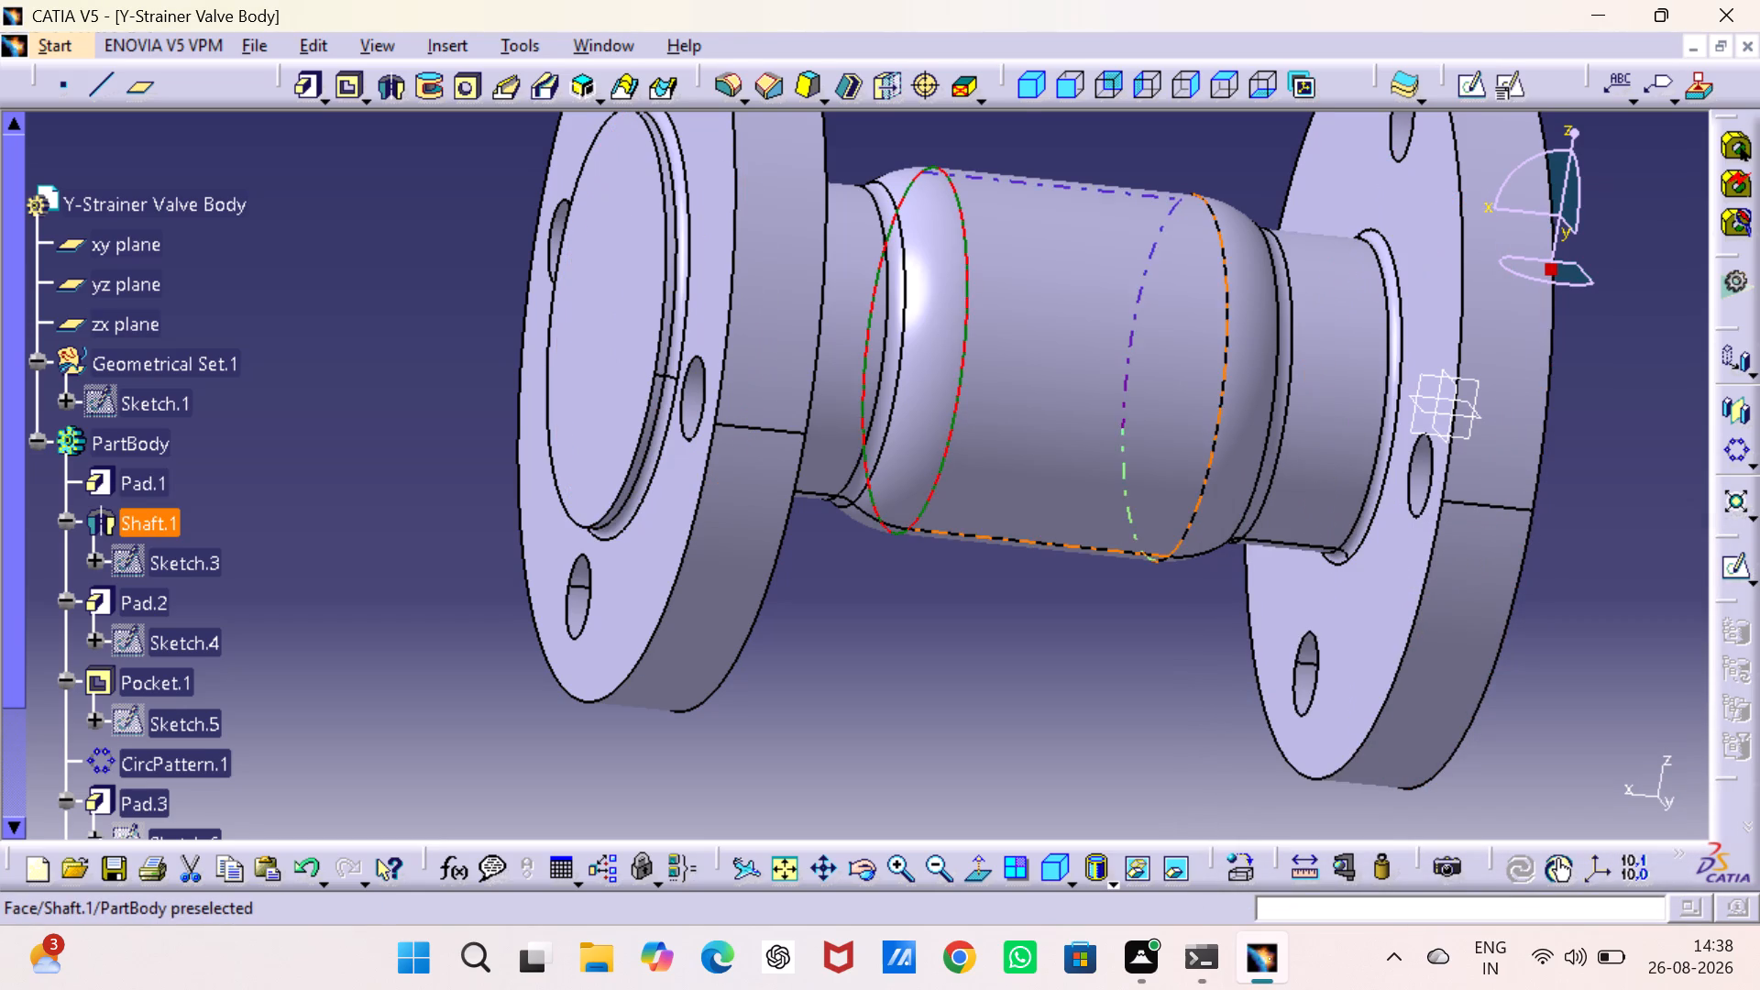
click(1026, 107)
click(1026, 162)
Start a sketch on the first flange's raised face and draw a circle about 62 mm in diameter centred on the origin.
middle_drag(1052, 157, 1048, 157)
right_drag(1048, 157, 757, 262)
middle_drag(1048, 157, 757, 262)
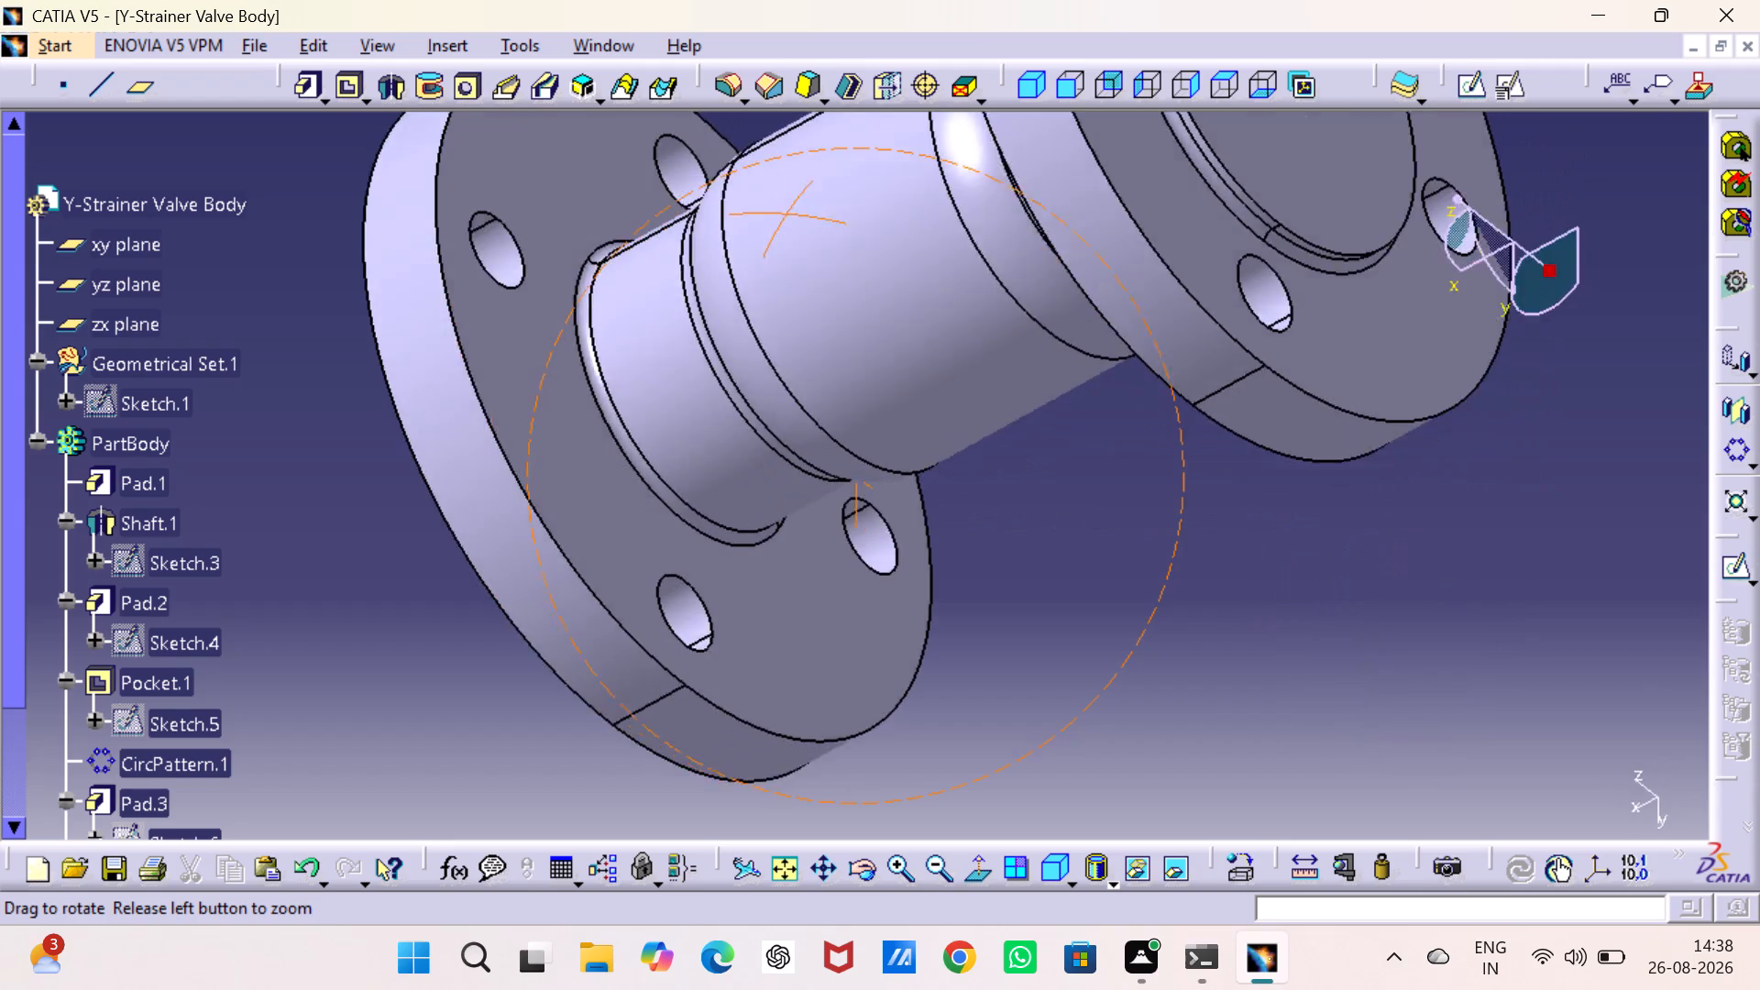
middle_drag(757, 262, 1140, 164)
right_drag(757, 262, 1140, 164)
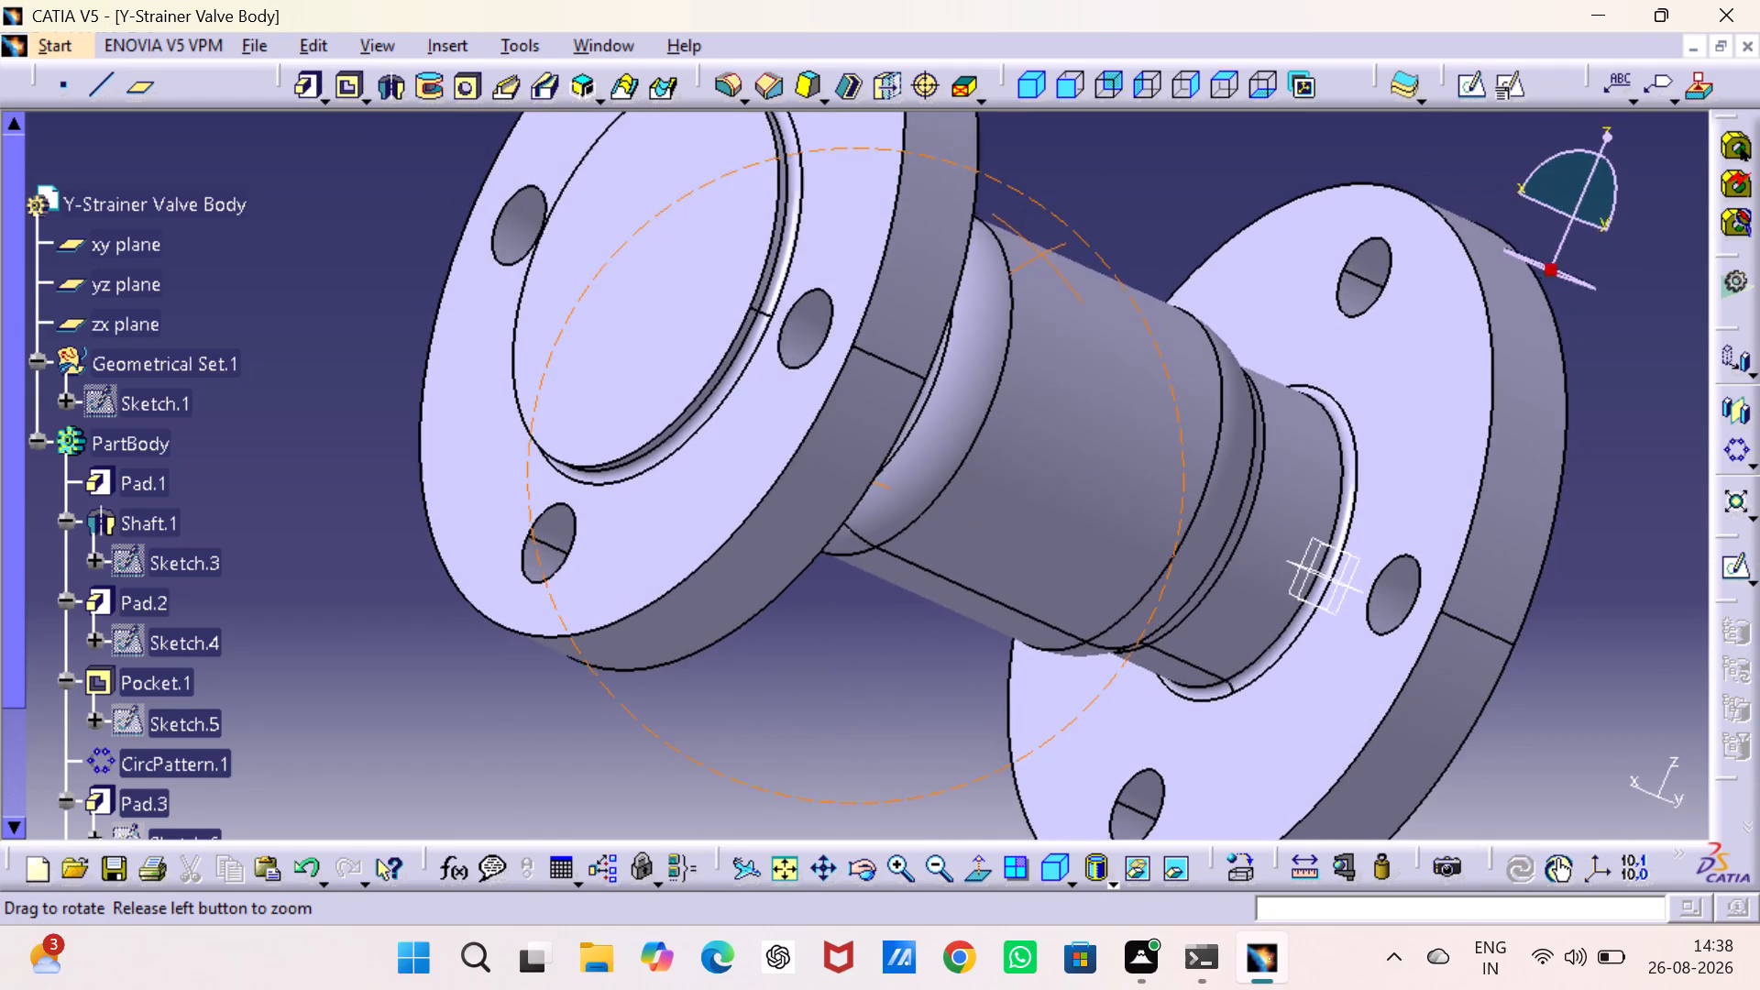
right_drag(1140, 164, 1204, 158)
middle_drag(1140, 164, 1205, 157)
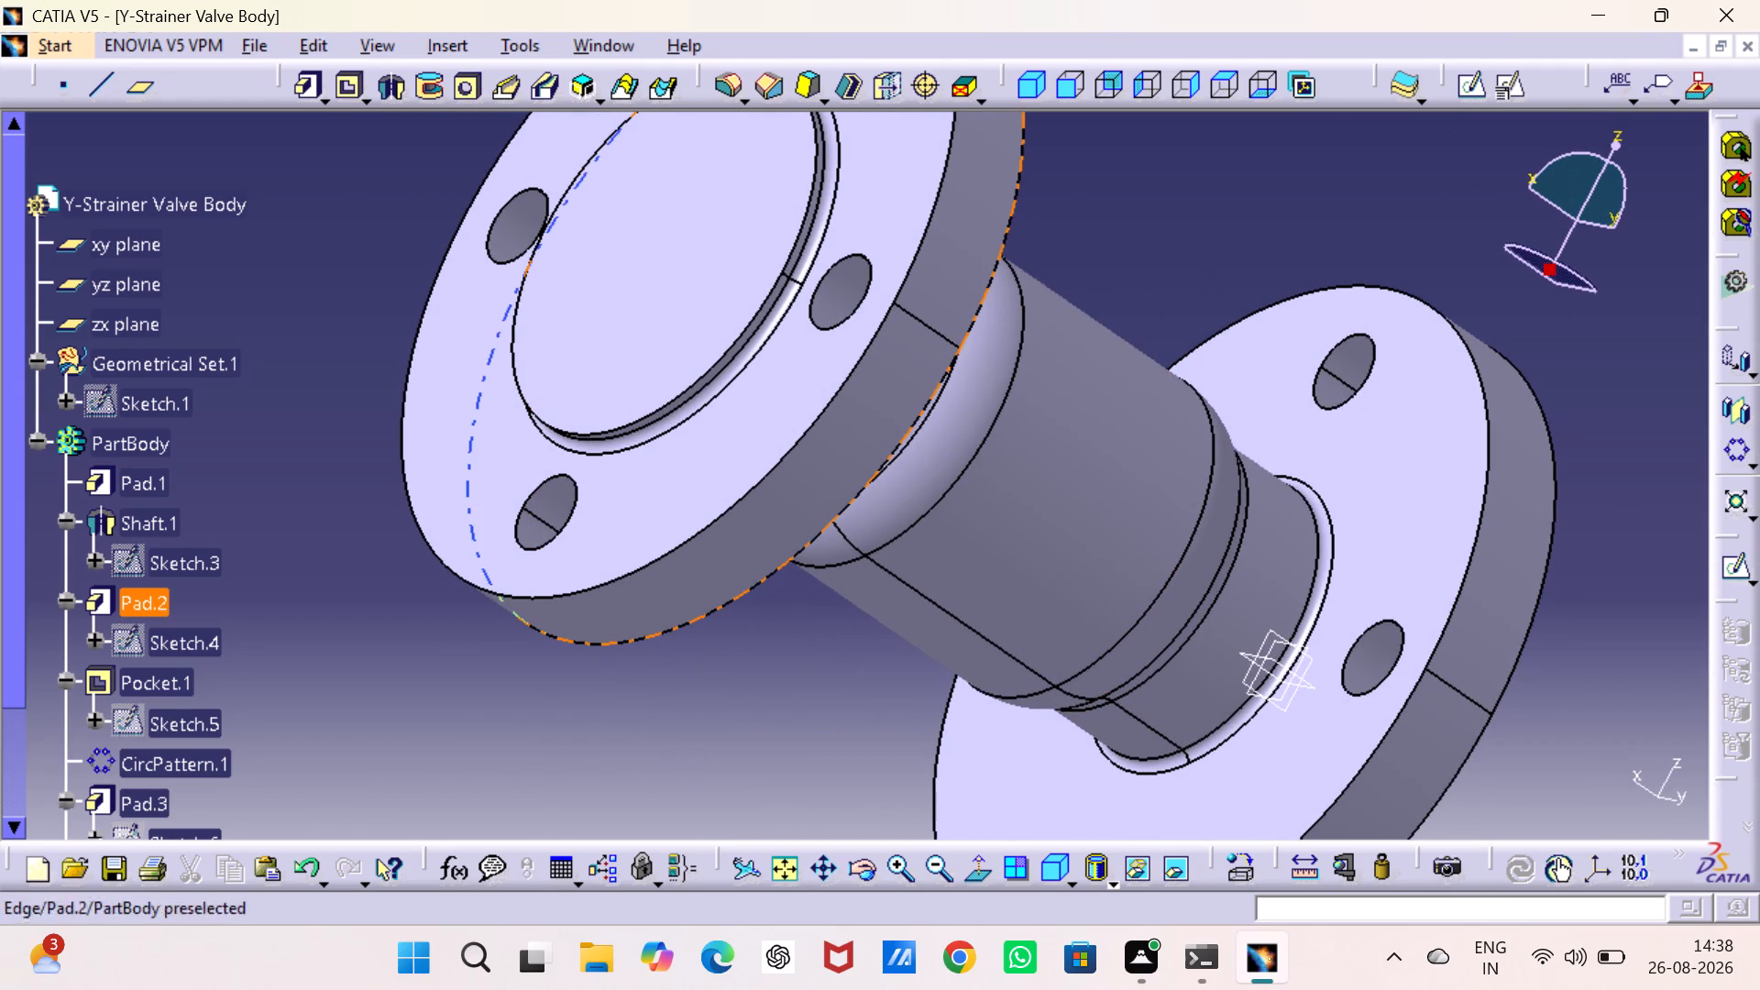
click(658, 190)
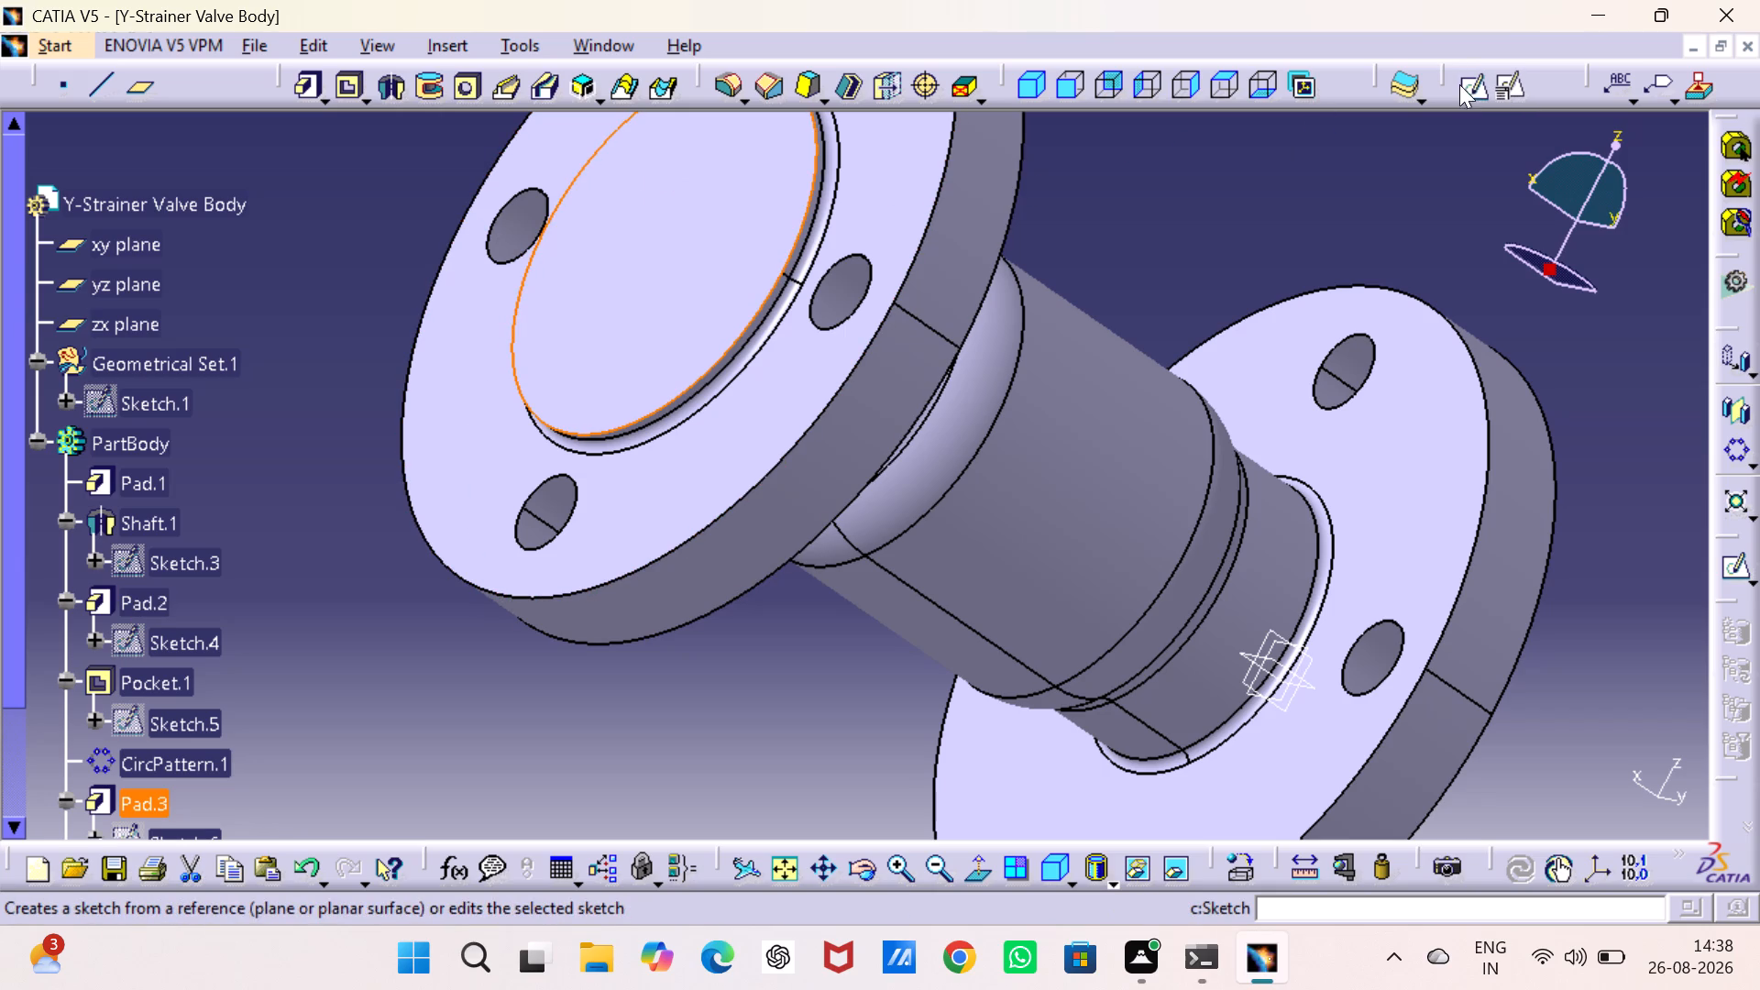
click(1469, 84)
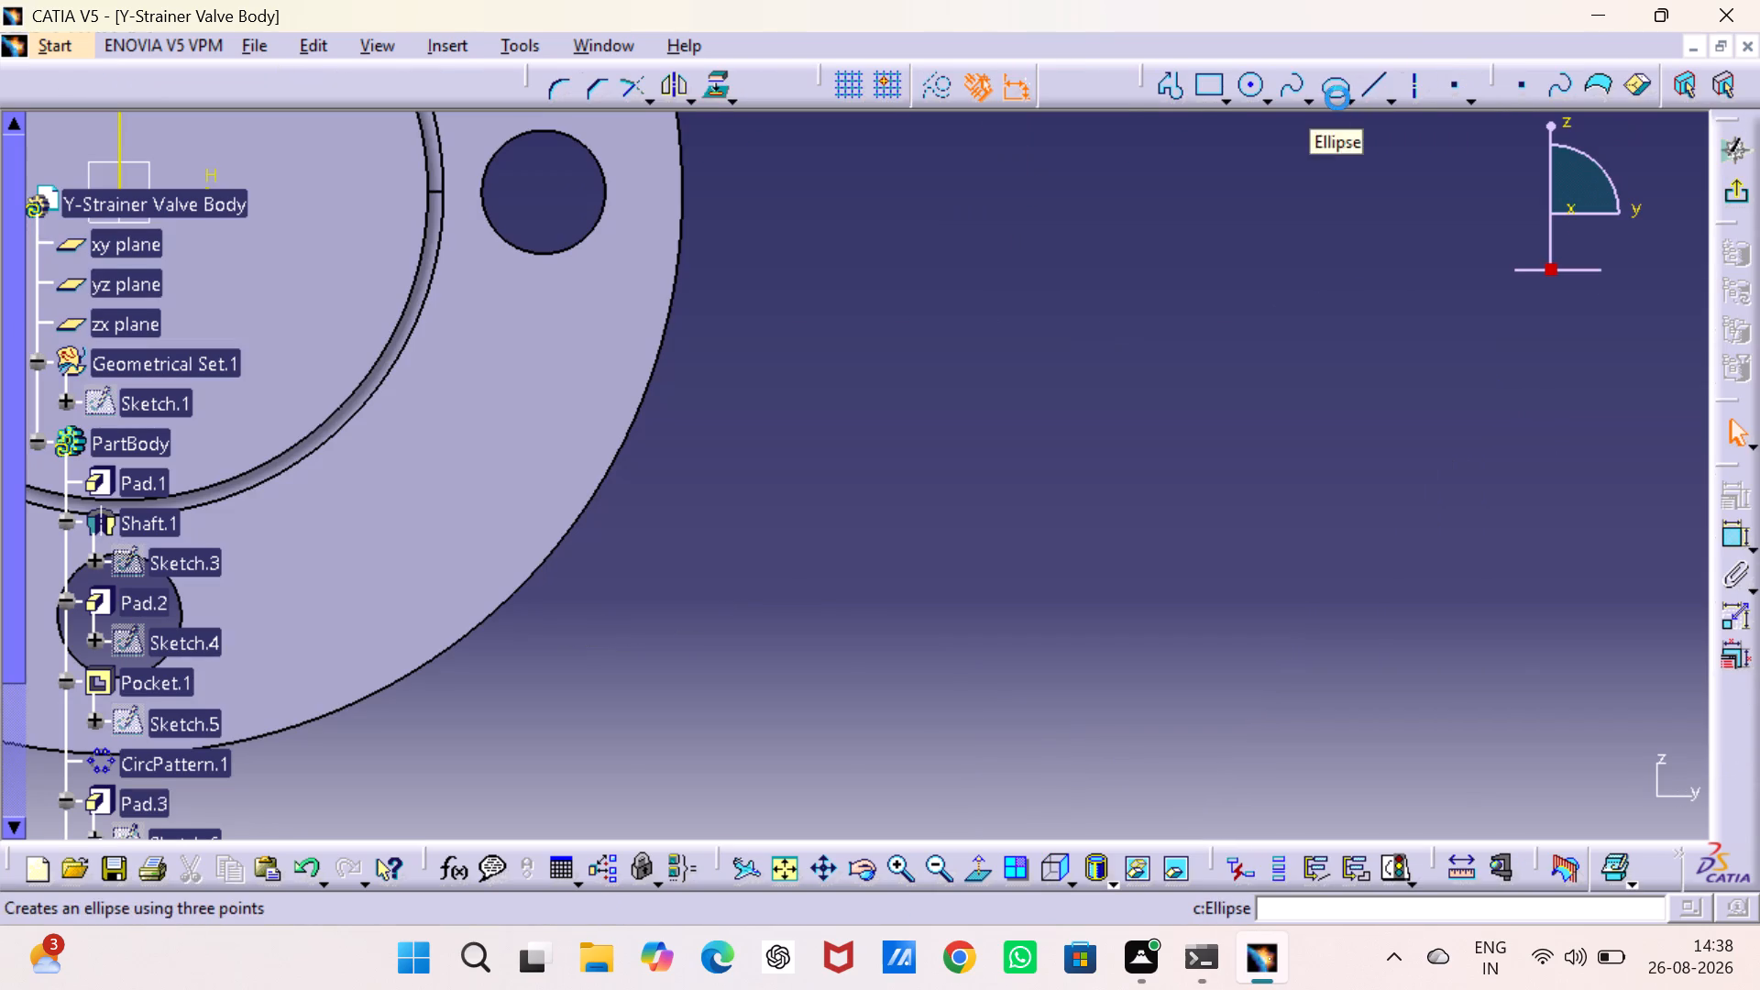
click(777, 869)
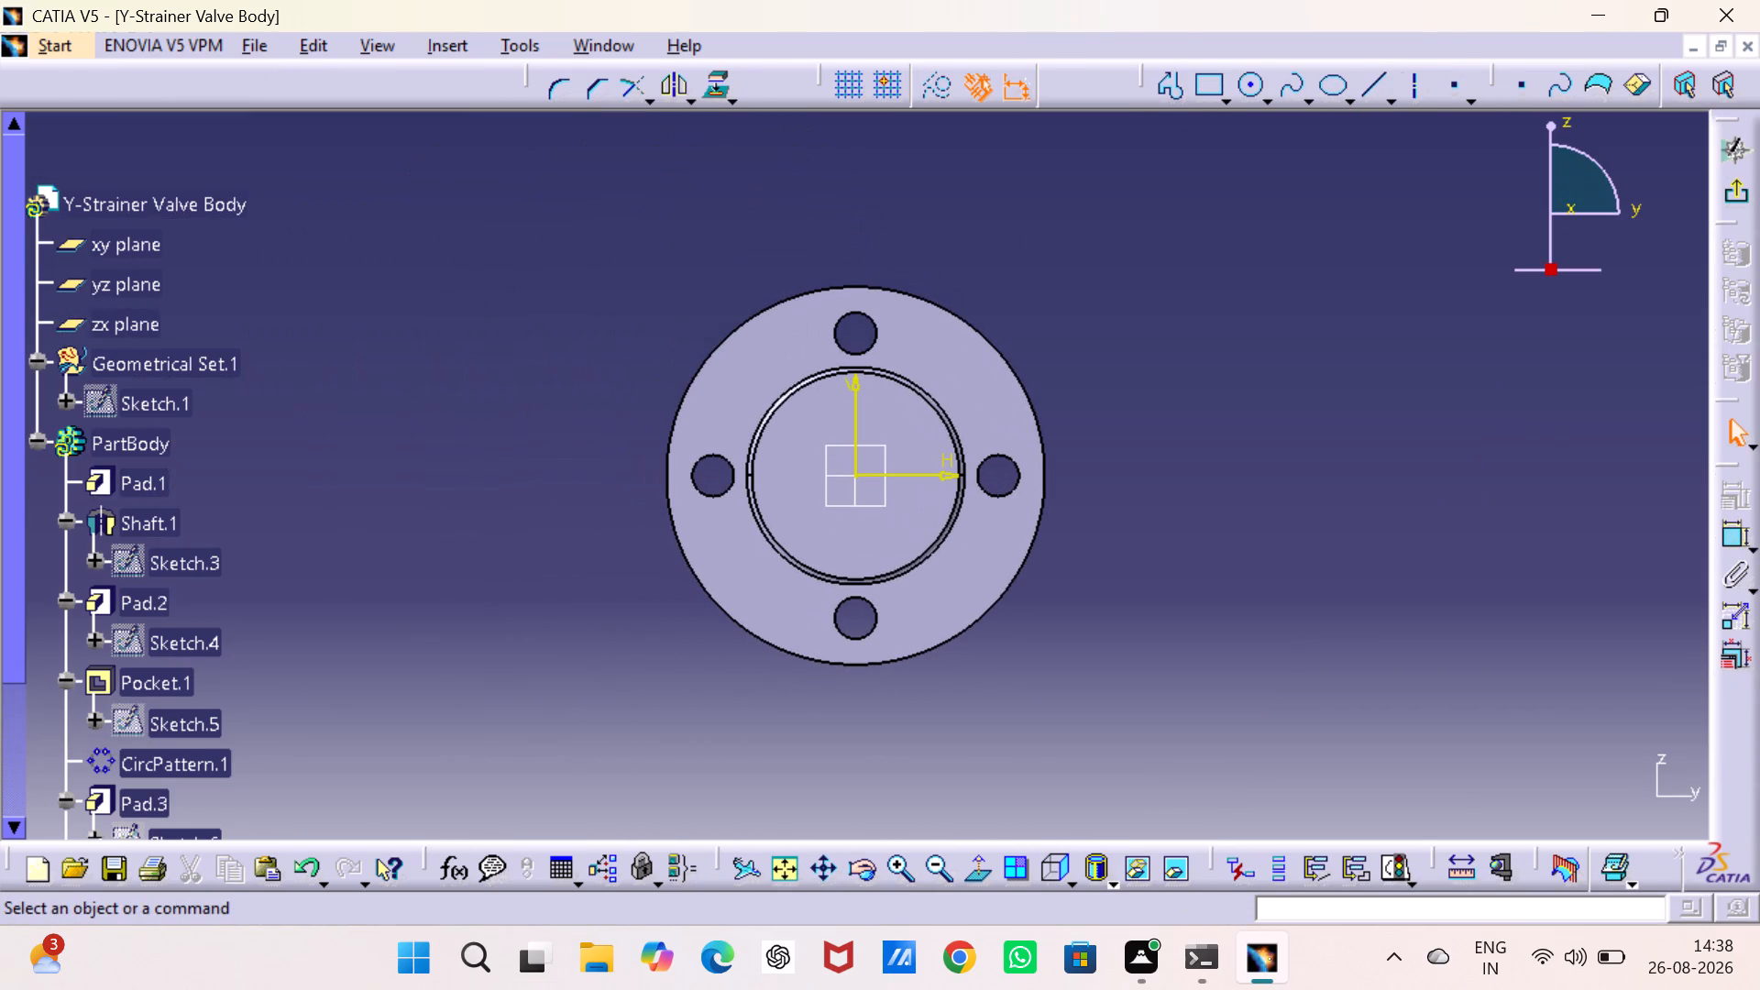
drag(1025, 0, 1065, 0)
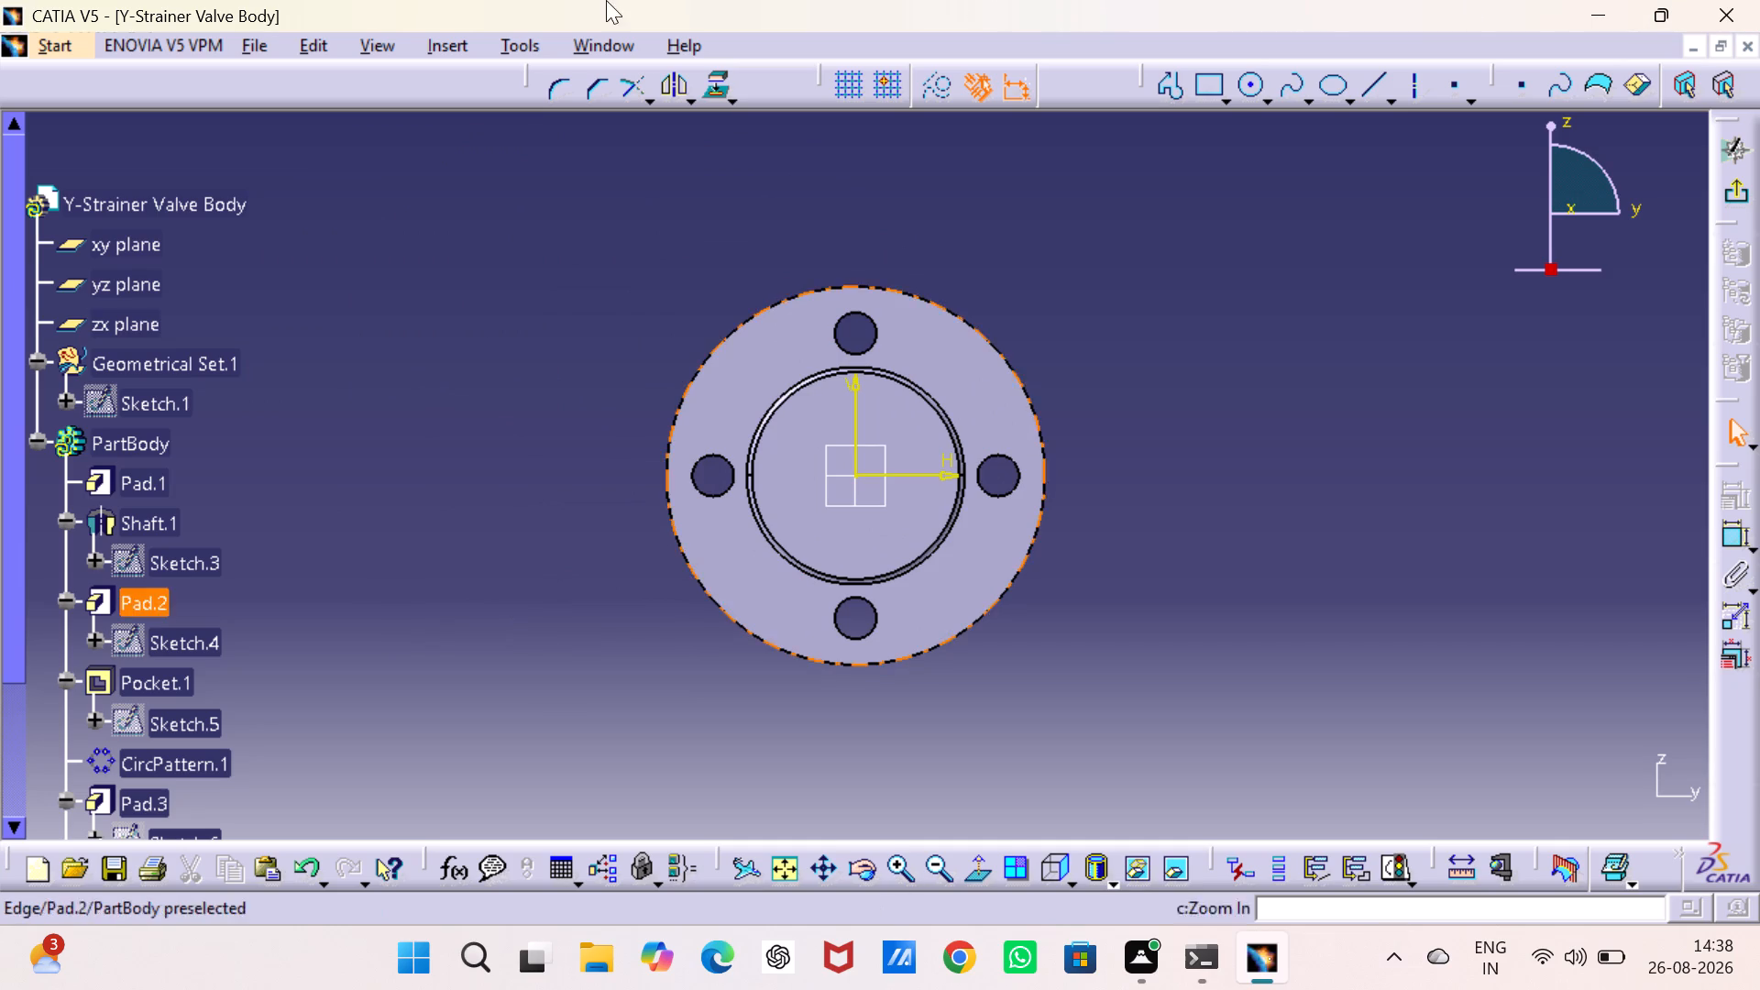
click(1241, 86)
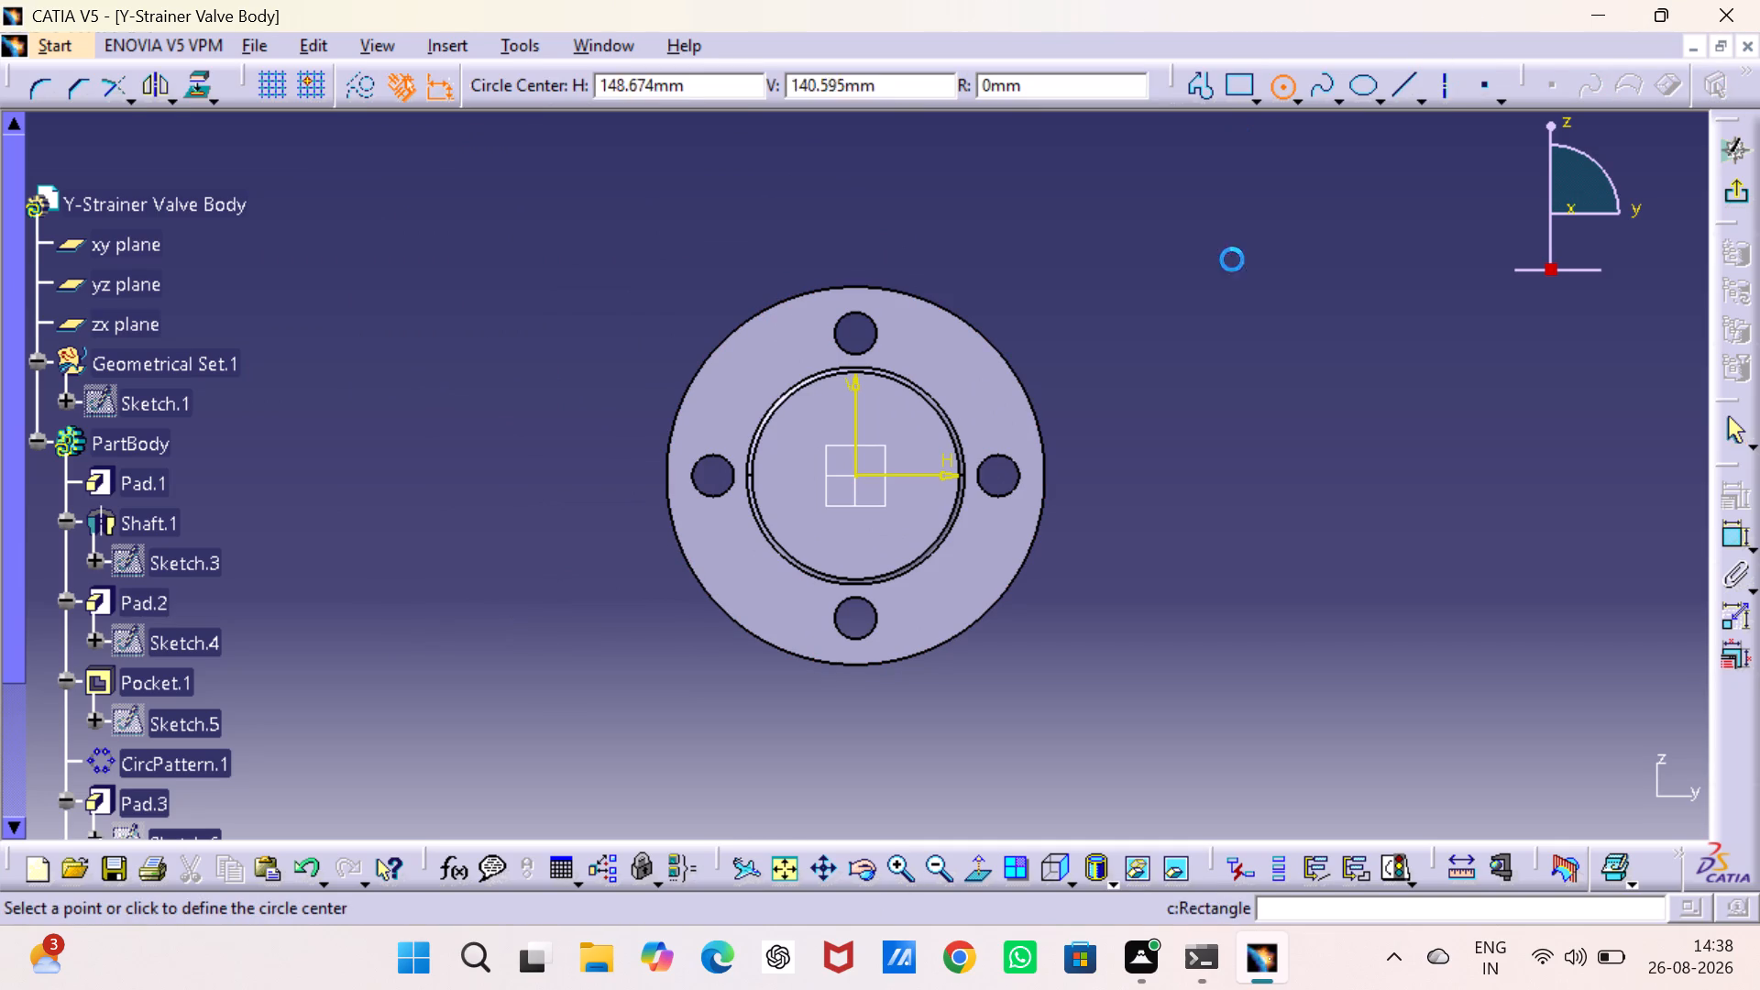
click(858, 475)
click(894, 543)
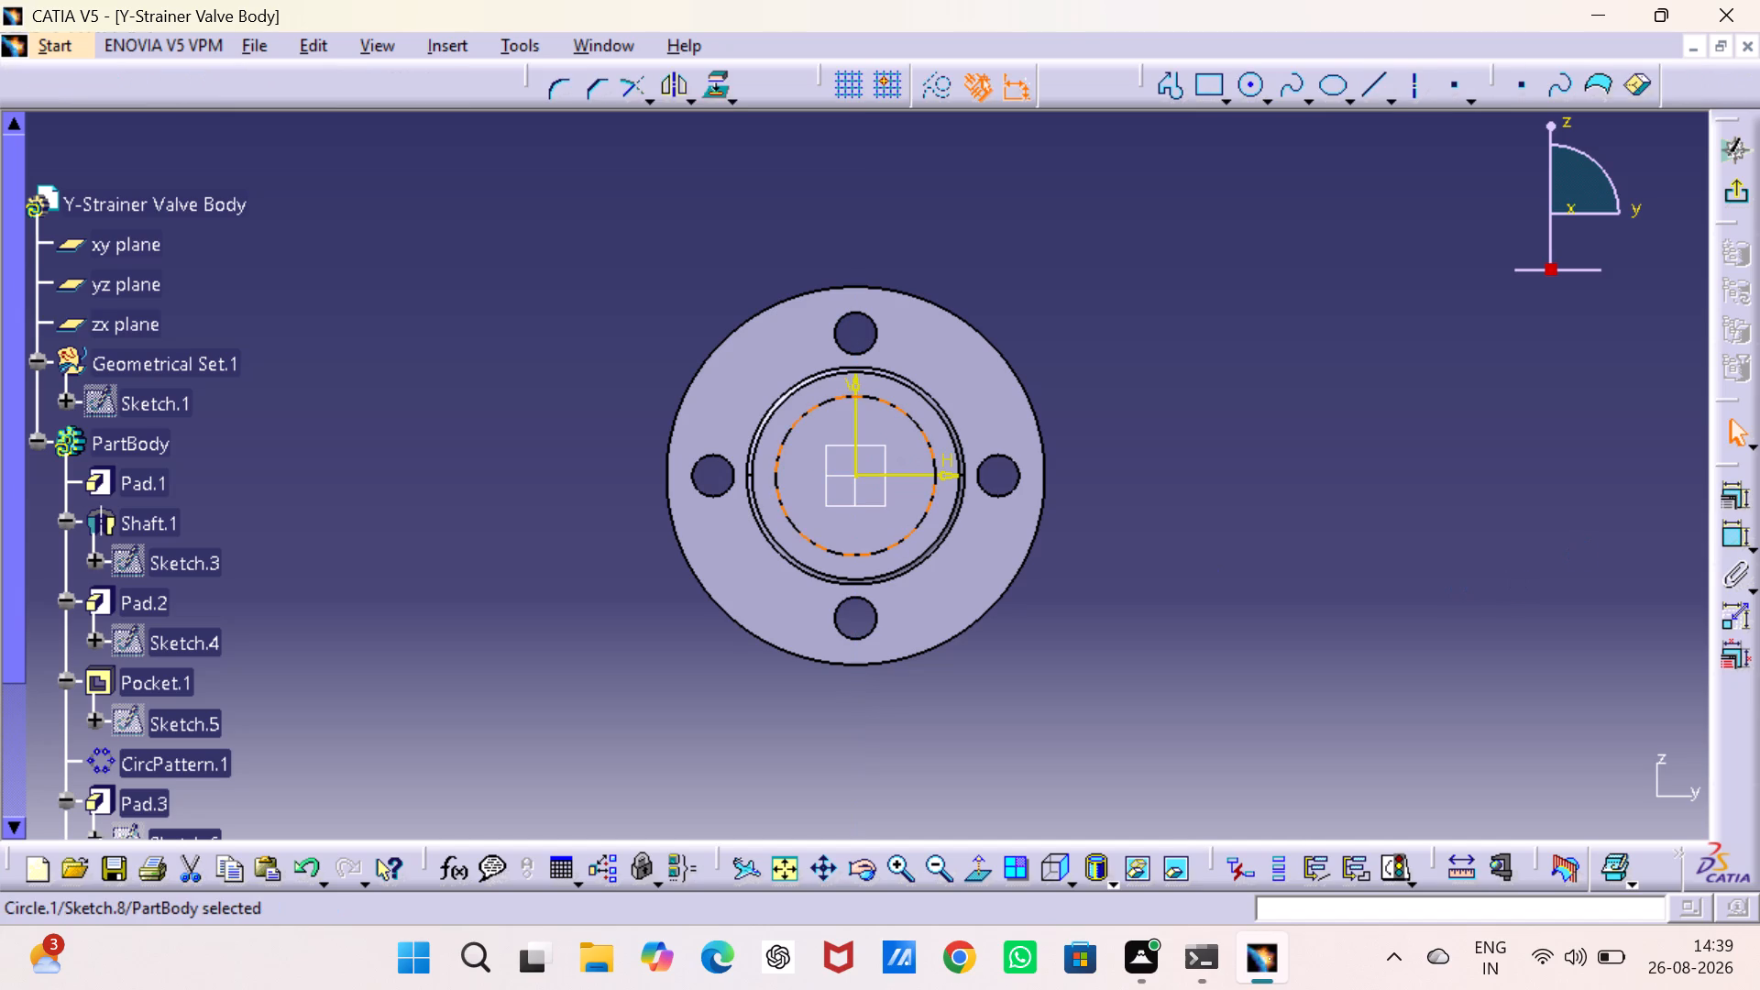
Dimension the circle's diameter, set it to 40 mm, and finish the sketch.
click(1733, 530)
click(1292, 413)
double_click(1300, 405)
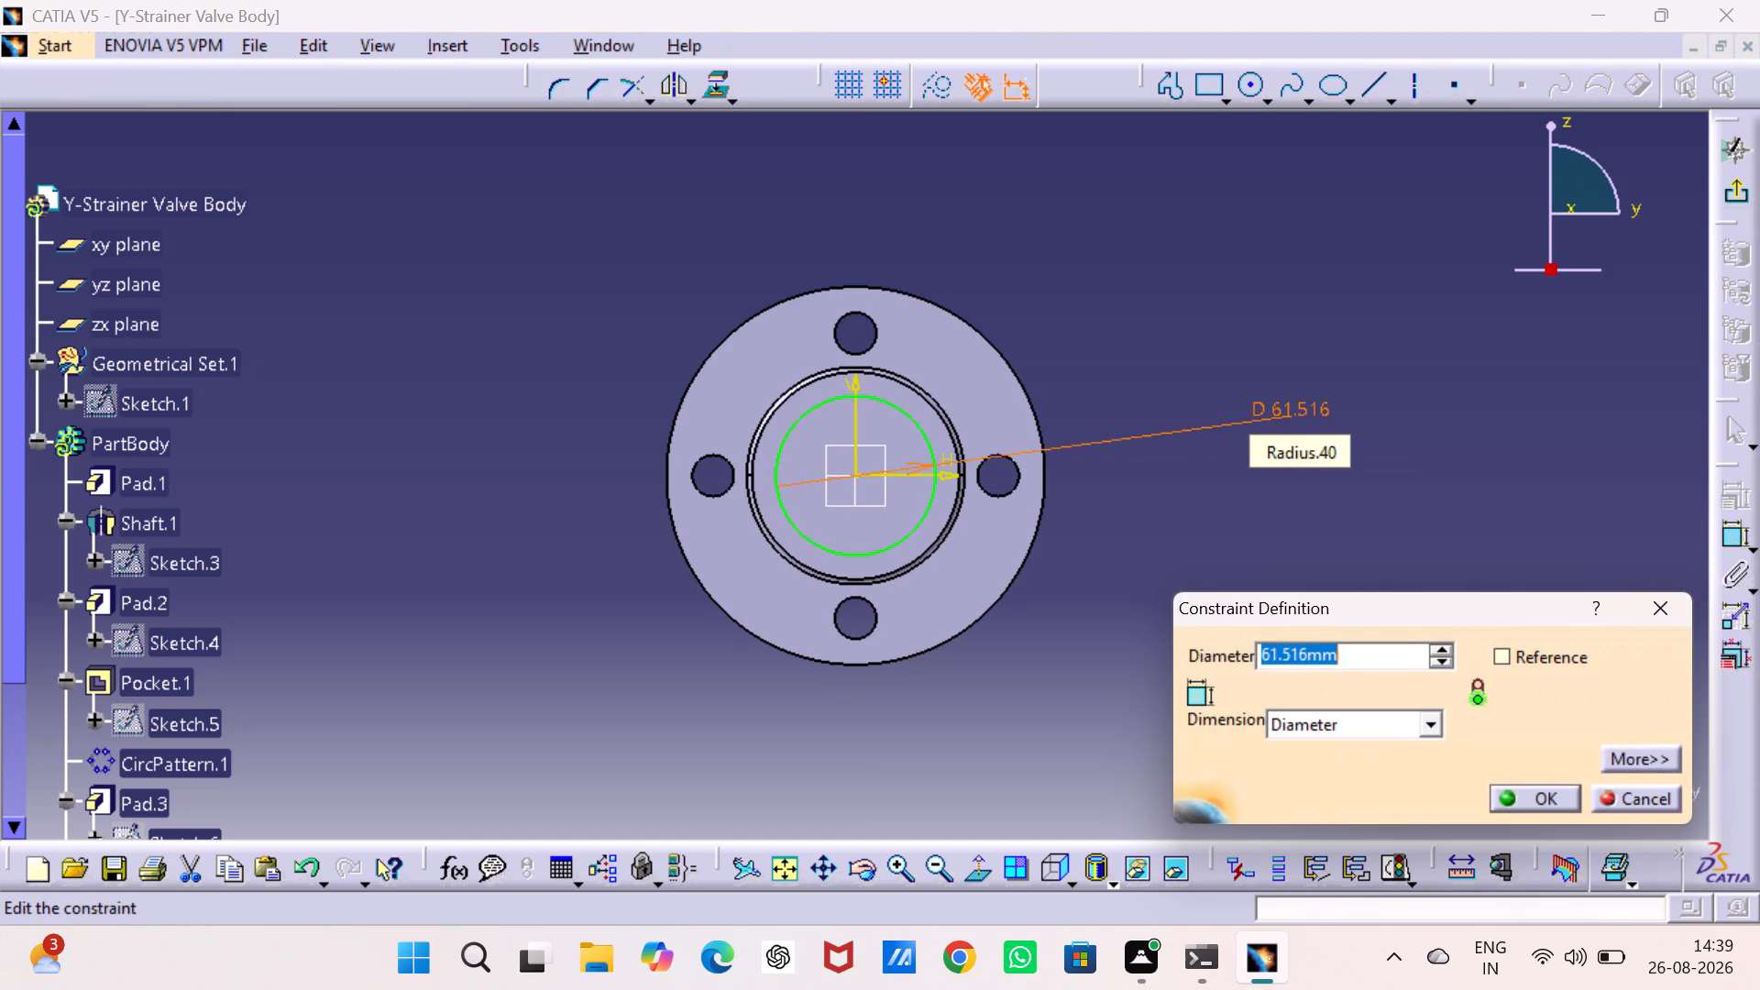
text(40)
key(Return)
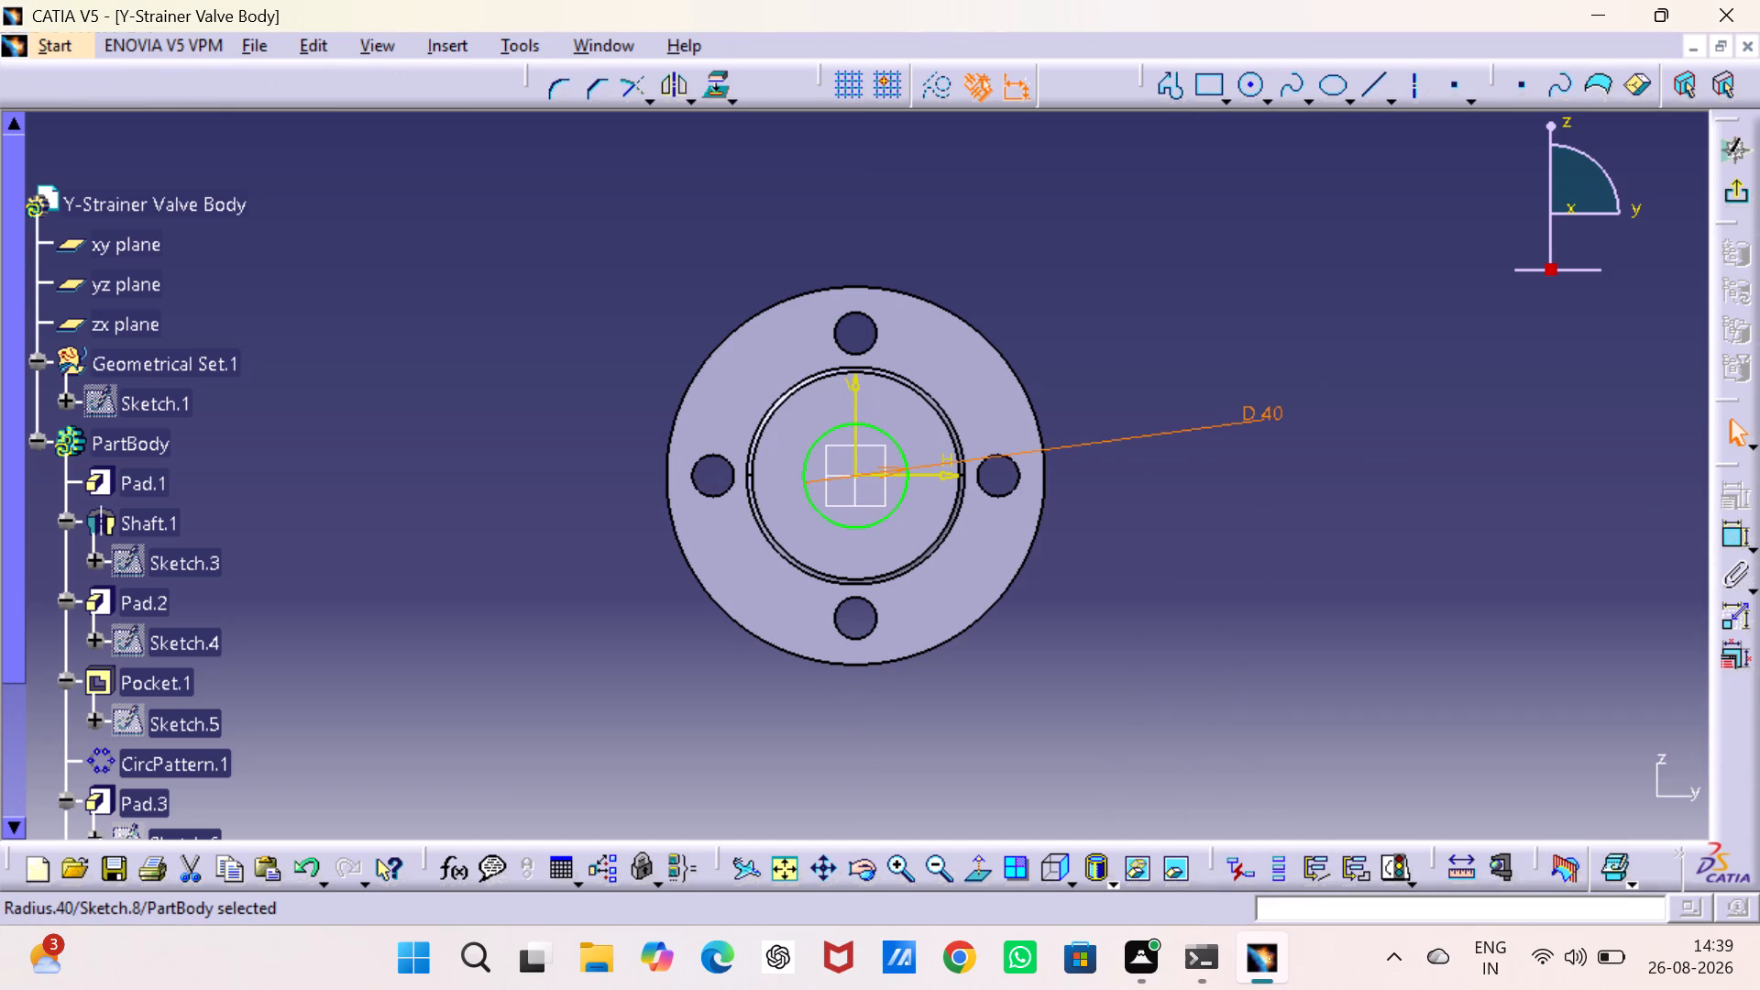
click(1734, 203)
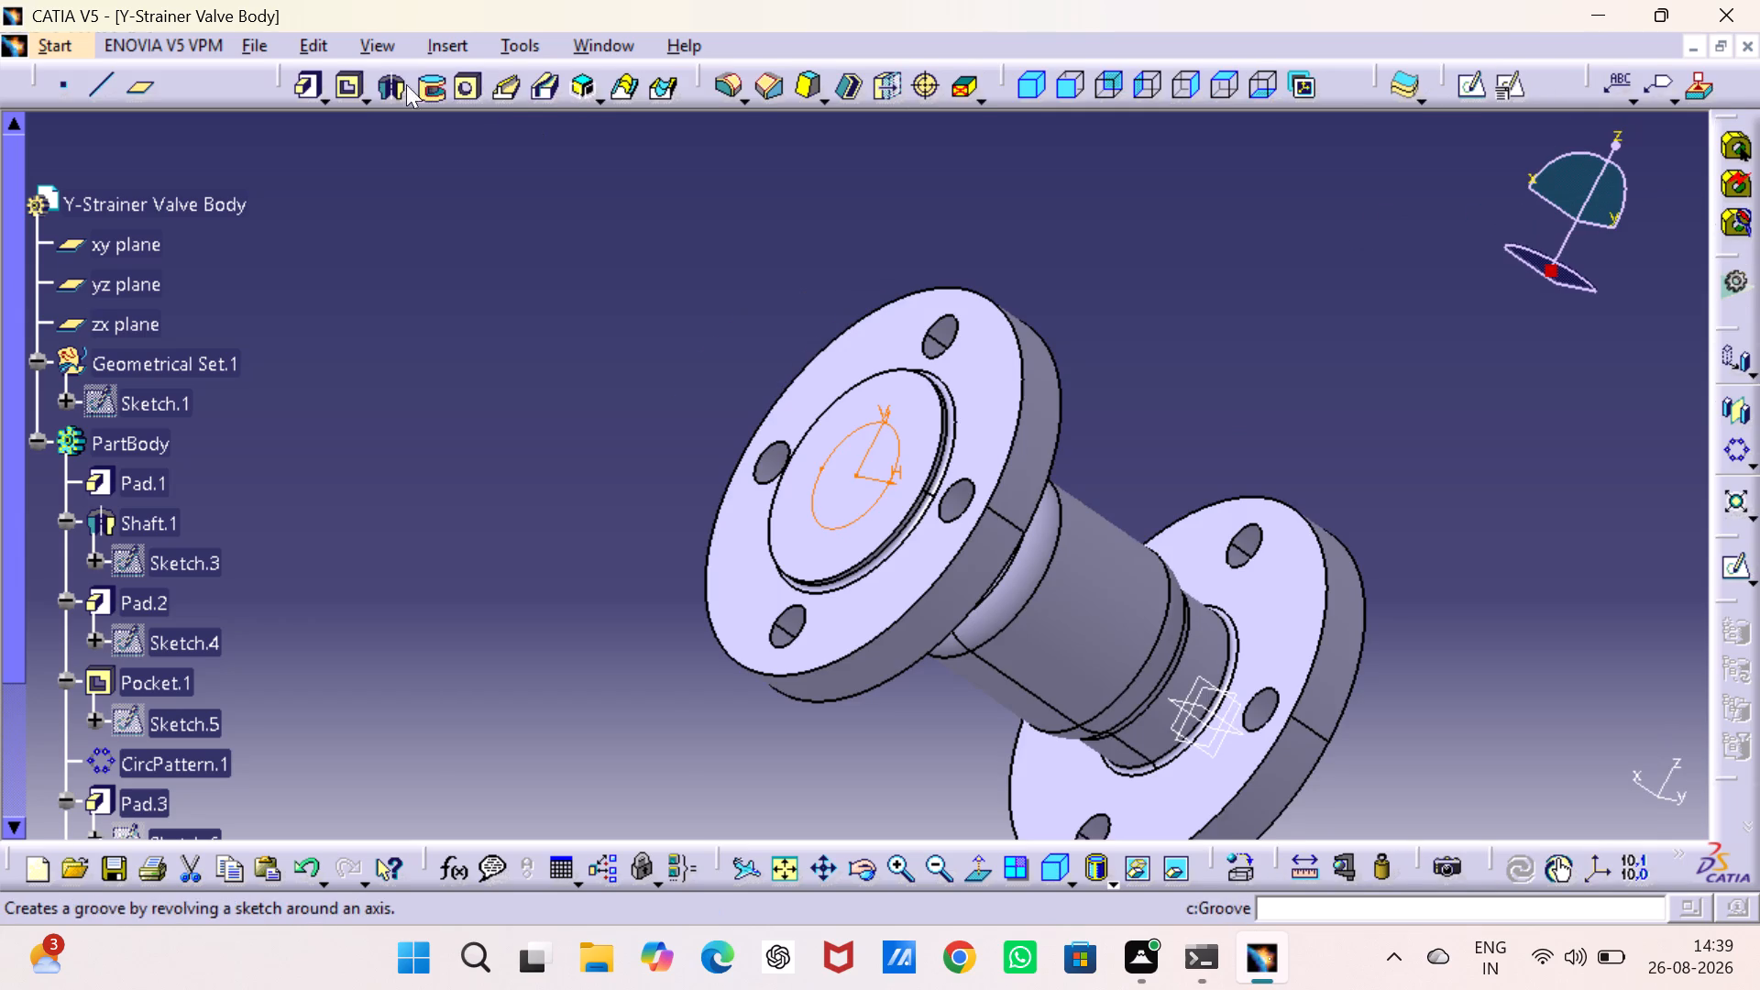
Pocket the 40 mm circle up to last to cut a bore through the entire valve body.
click(351, 83)
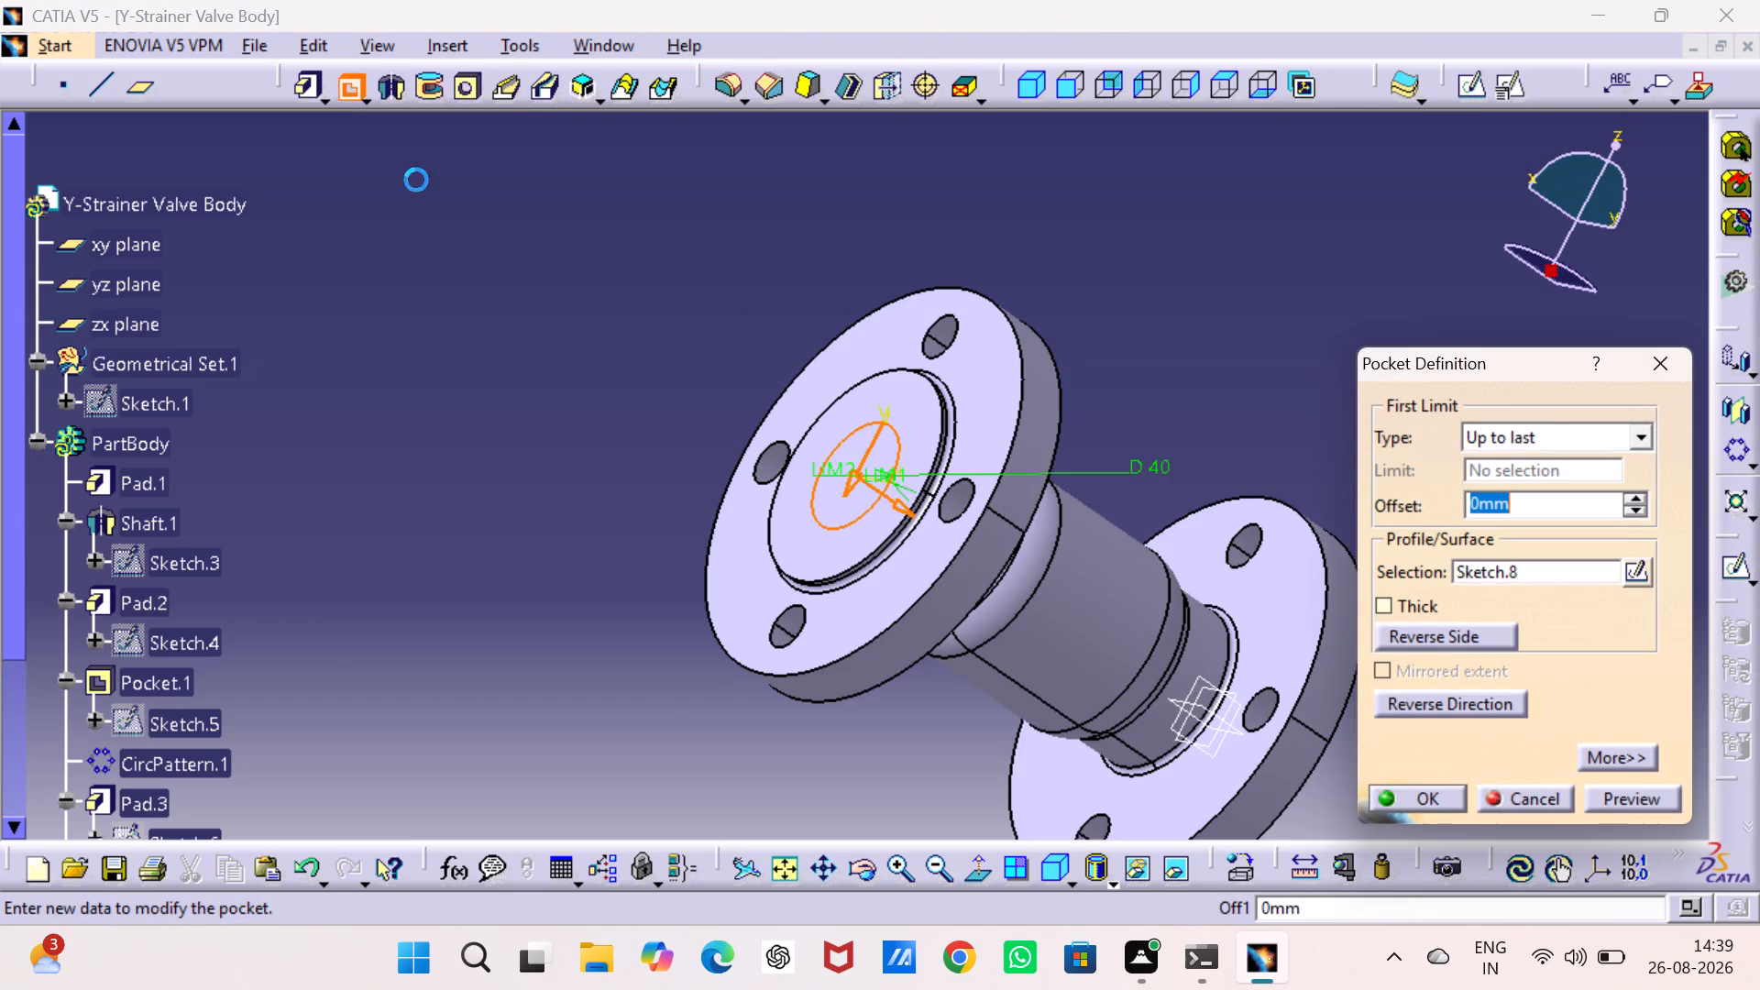
click(1430, 788)
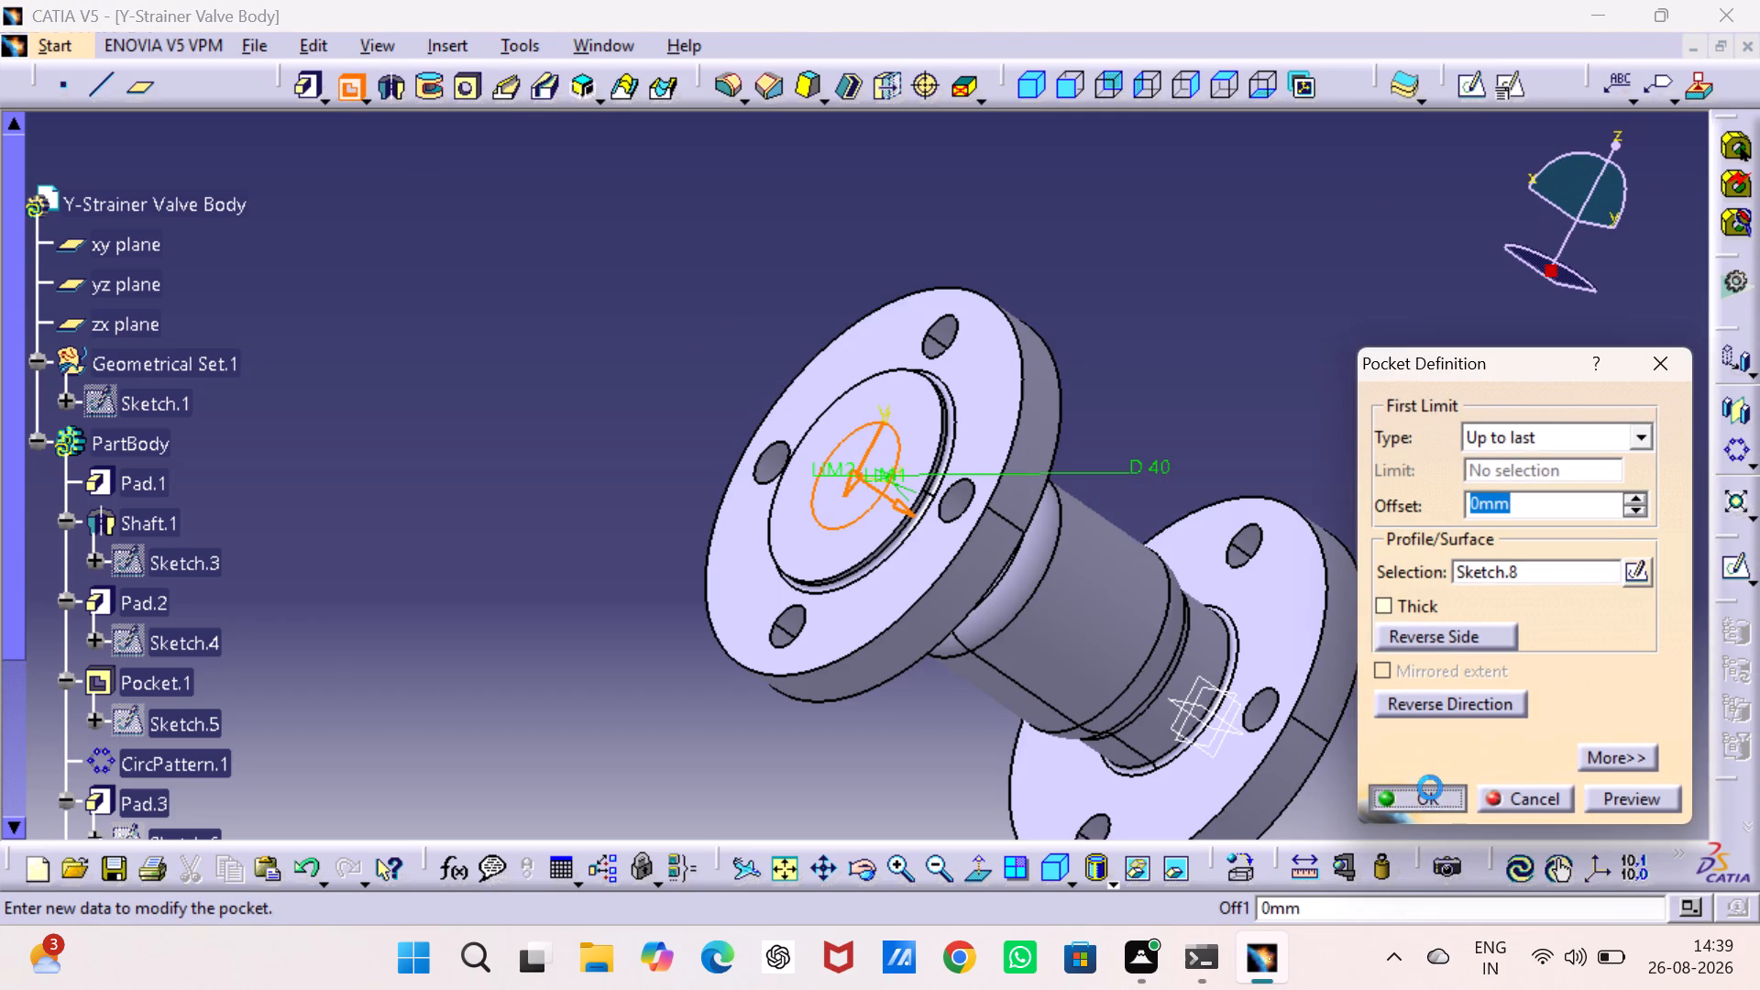
click(1574, 634)
Examine the bore openings at both flange ends of the valve body.
middle_drag(1574, 634, 1272, 526)
right_drag(1574, 634, 1272, 526)
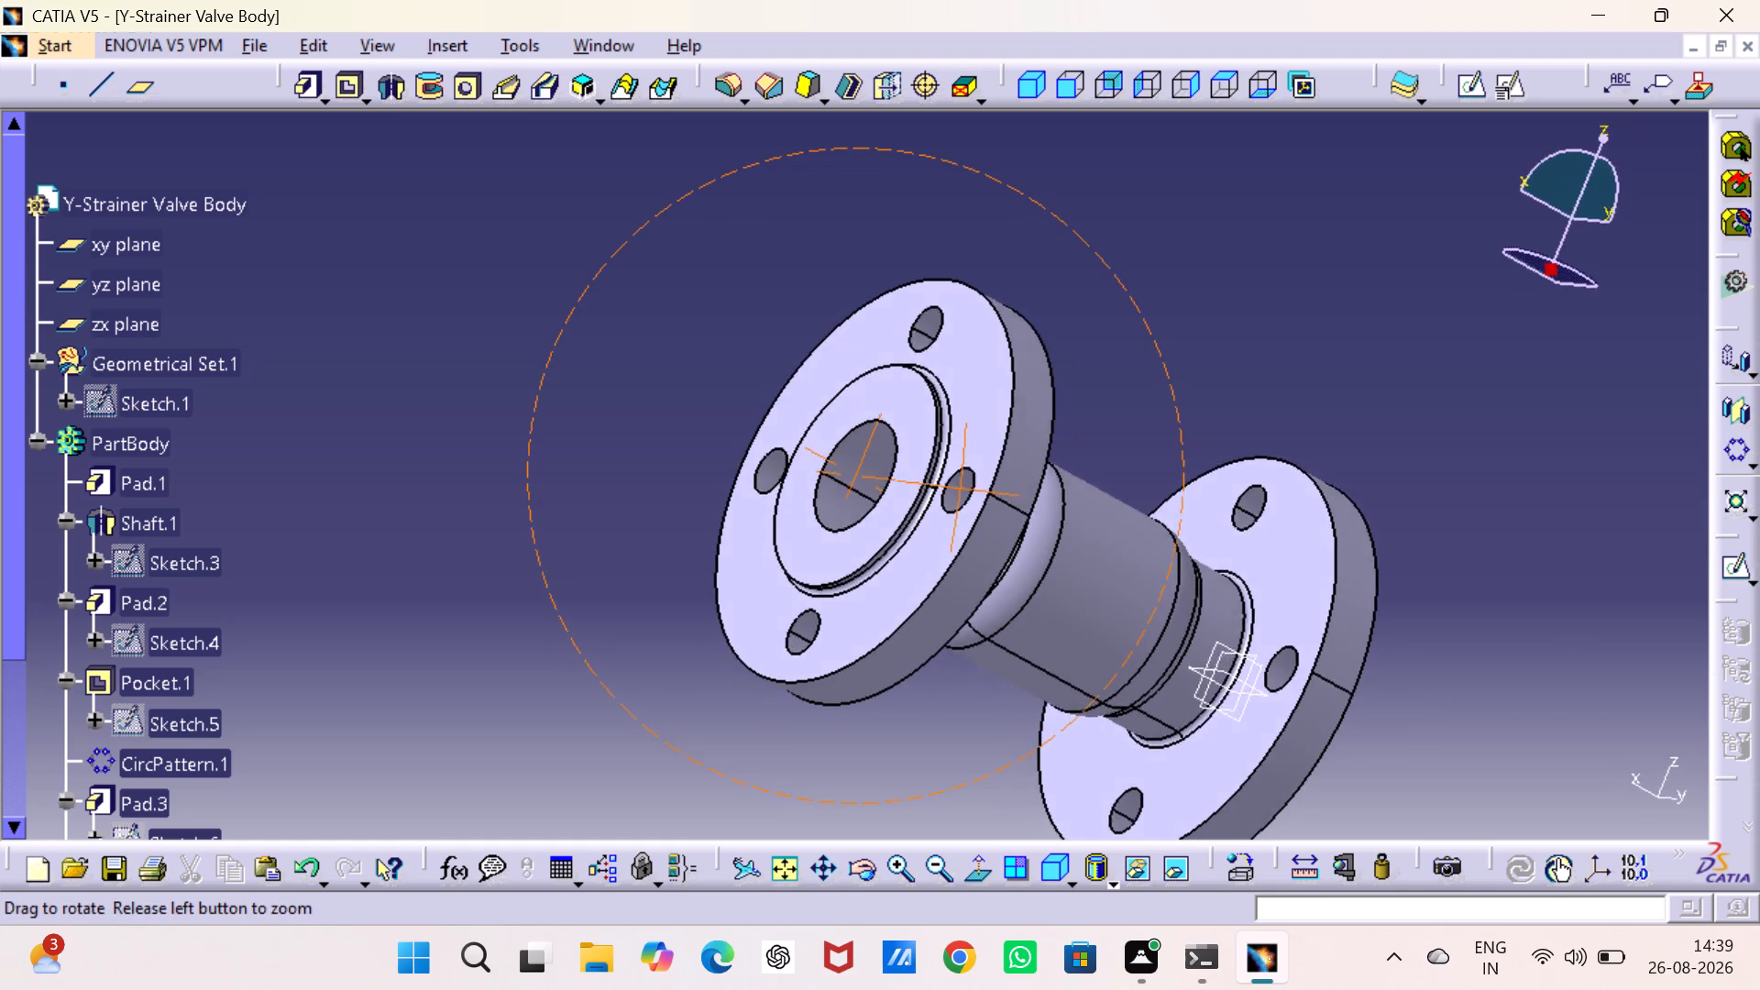
middle_drag(1272, 526, 656, 422)
right_drag(1272, 526, 656, 422)
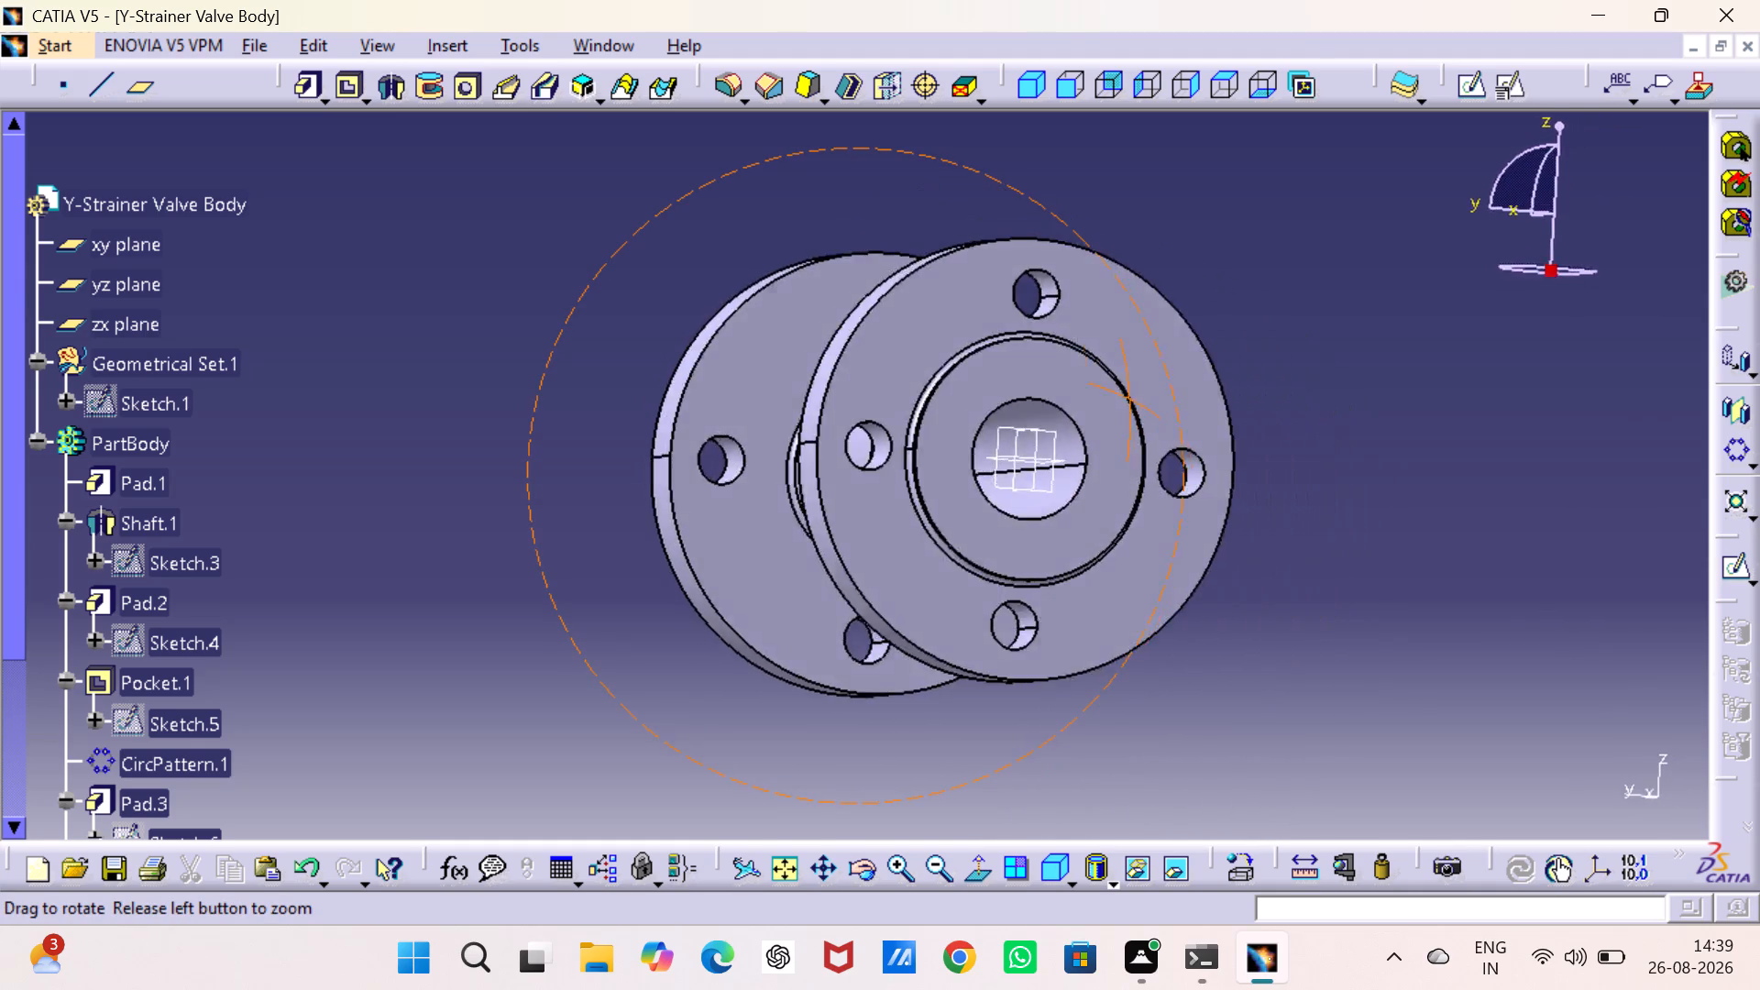
right_drag(656, 422, 1111, 442)
middle_drag(656, 422, 1111, 429)
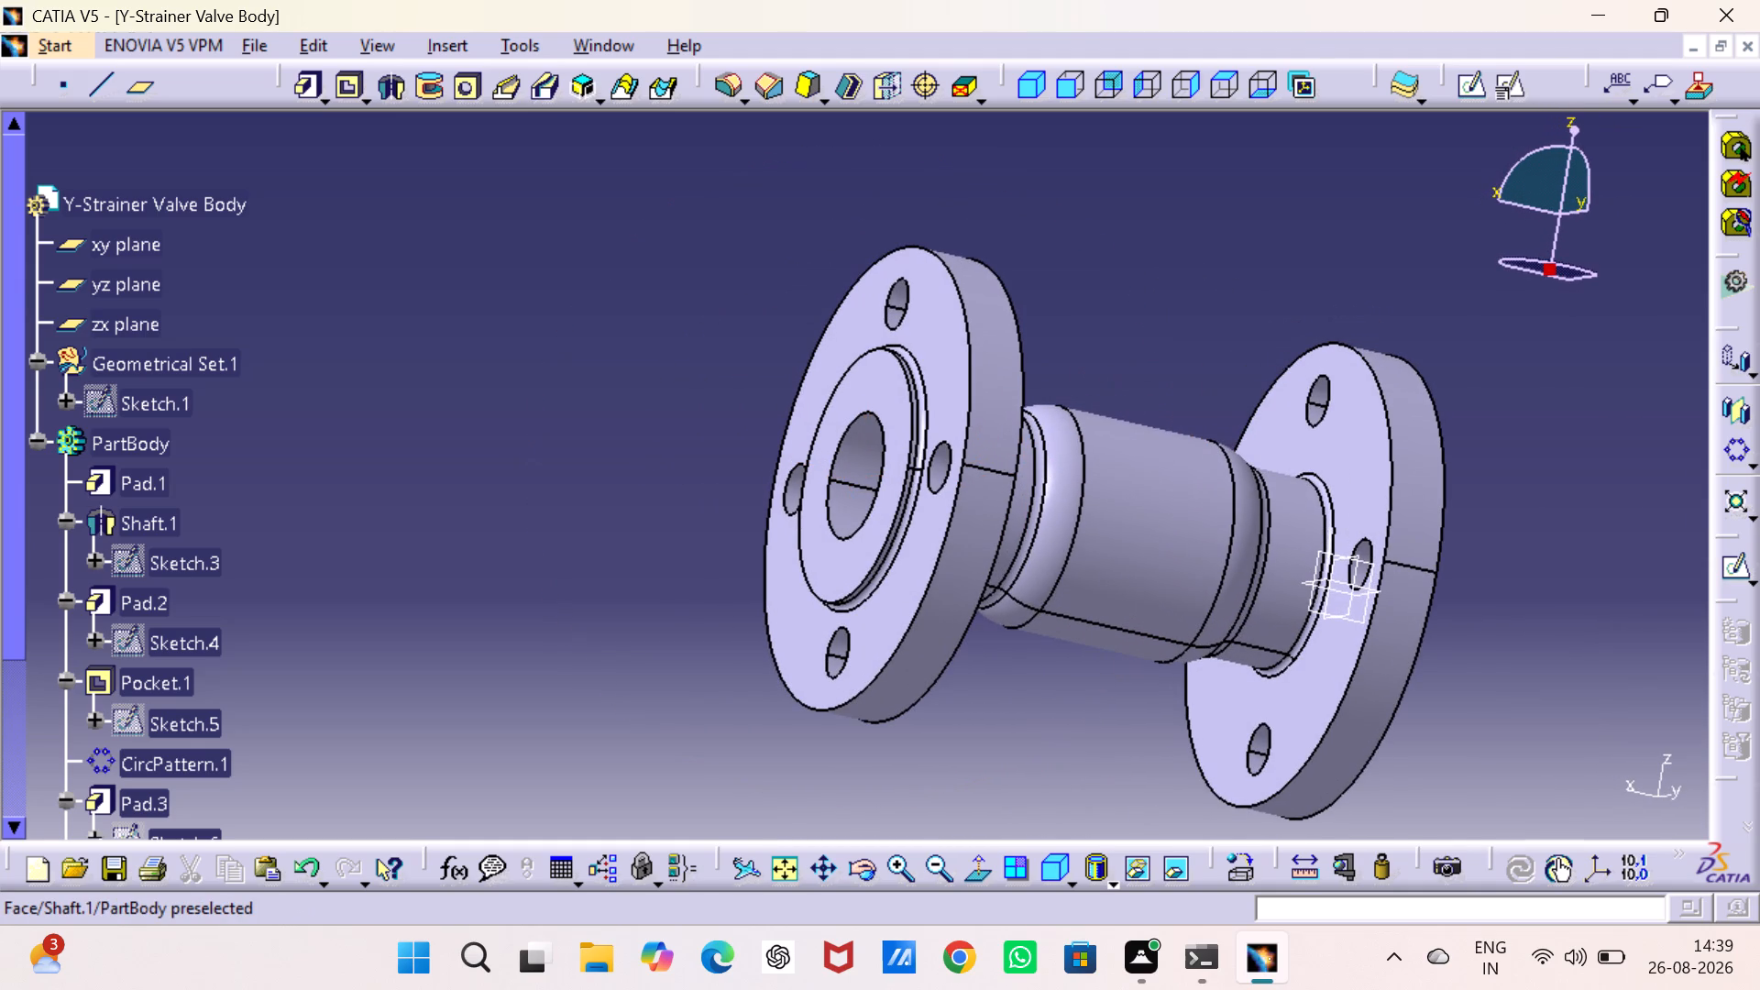
click(1243, 324)
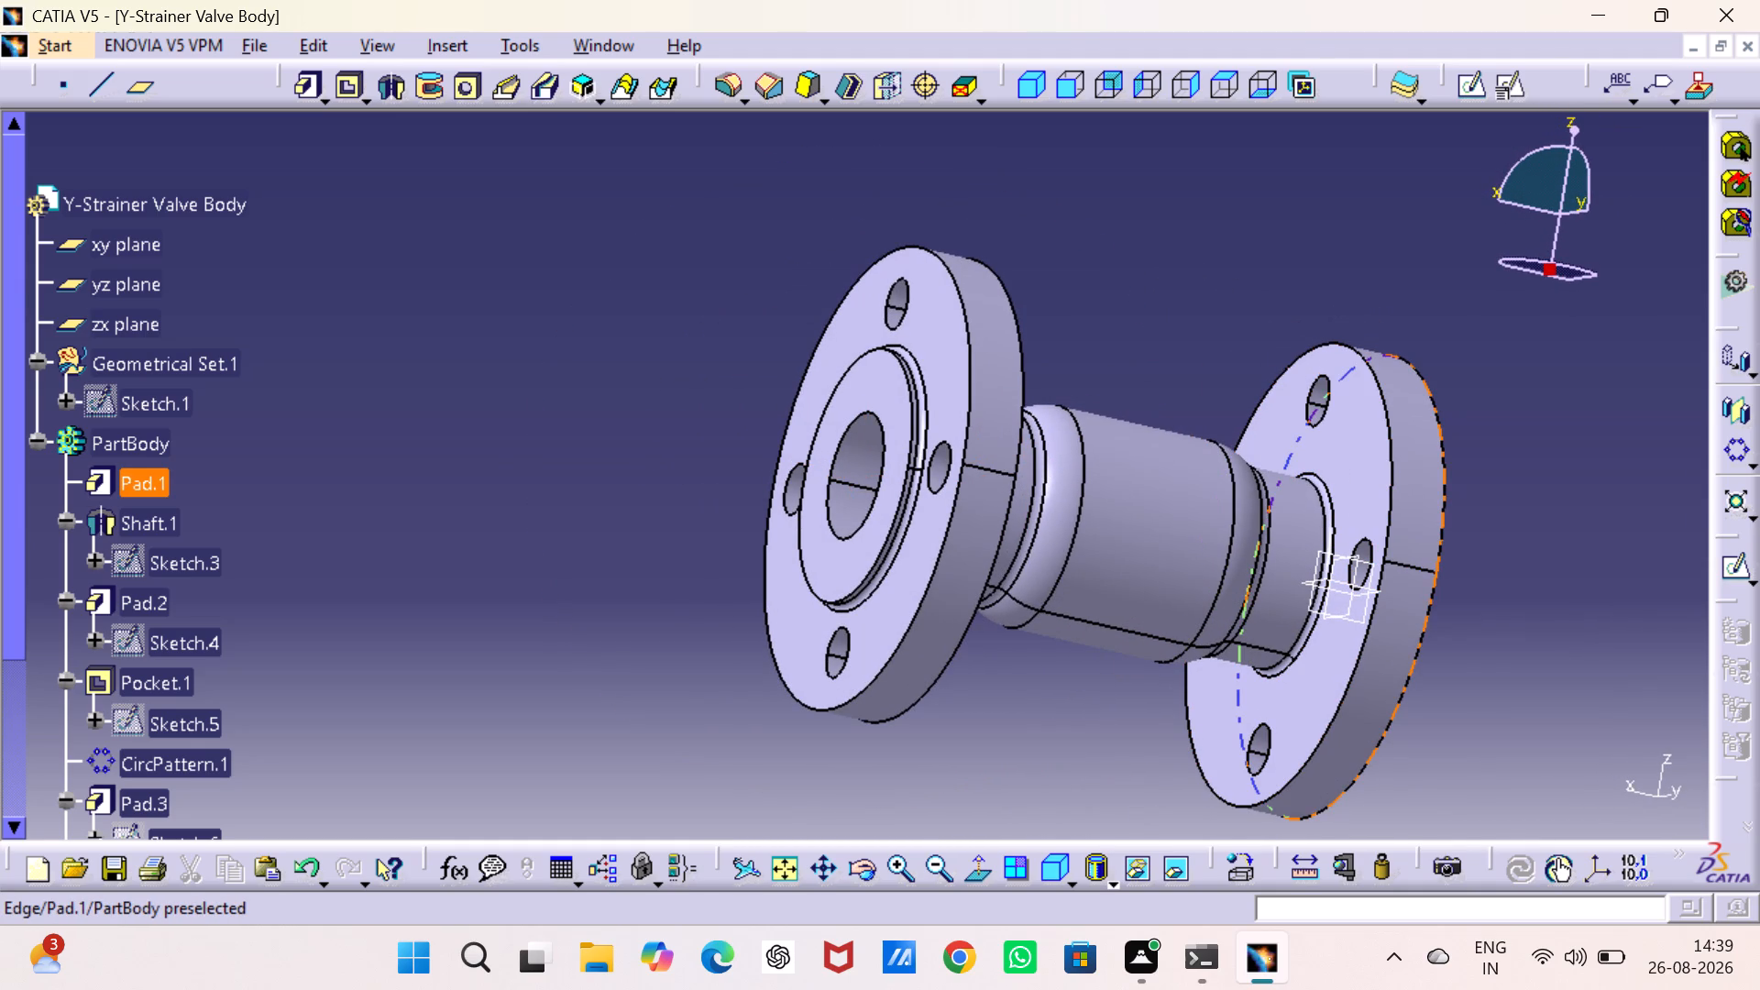
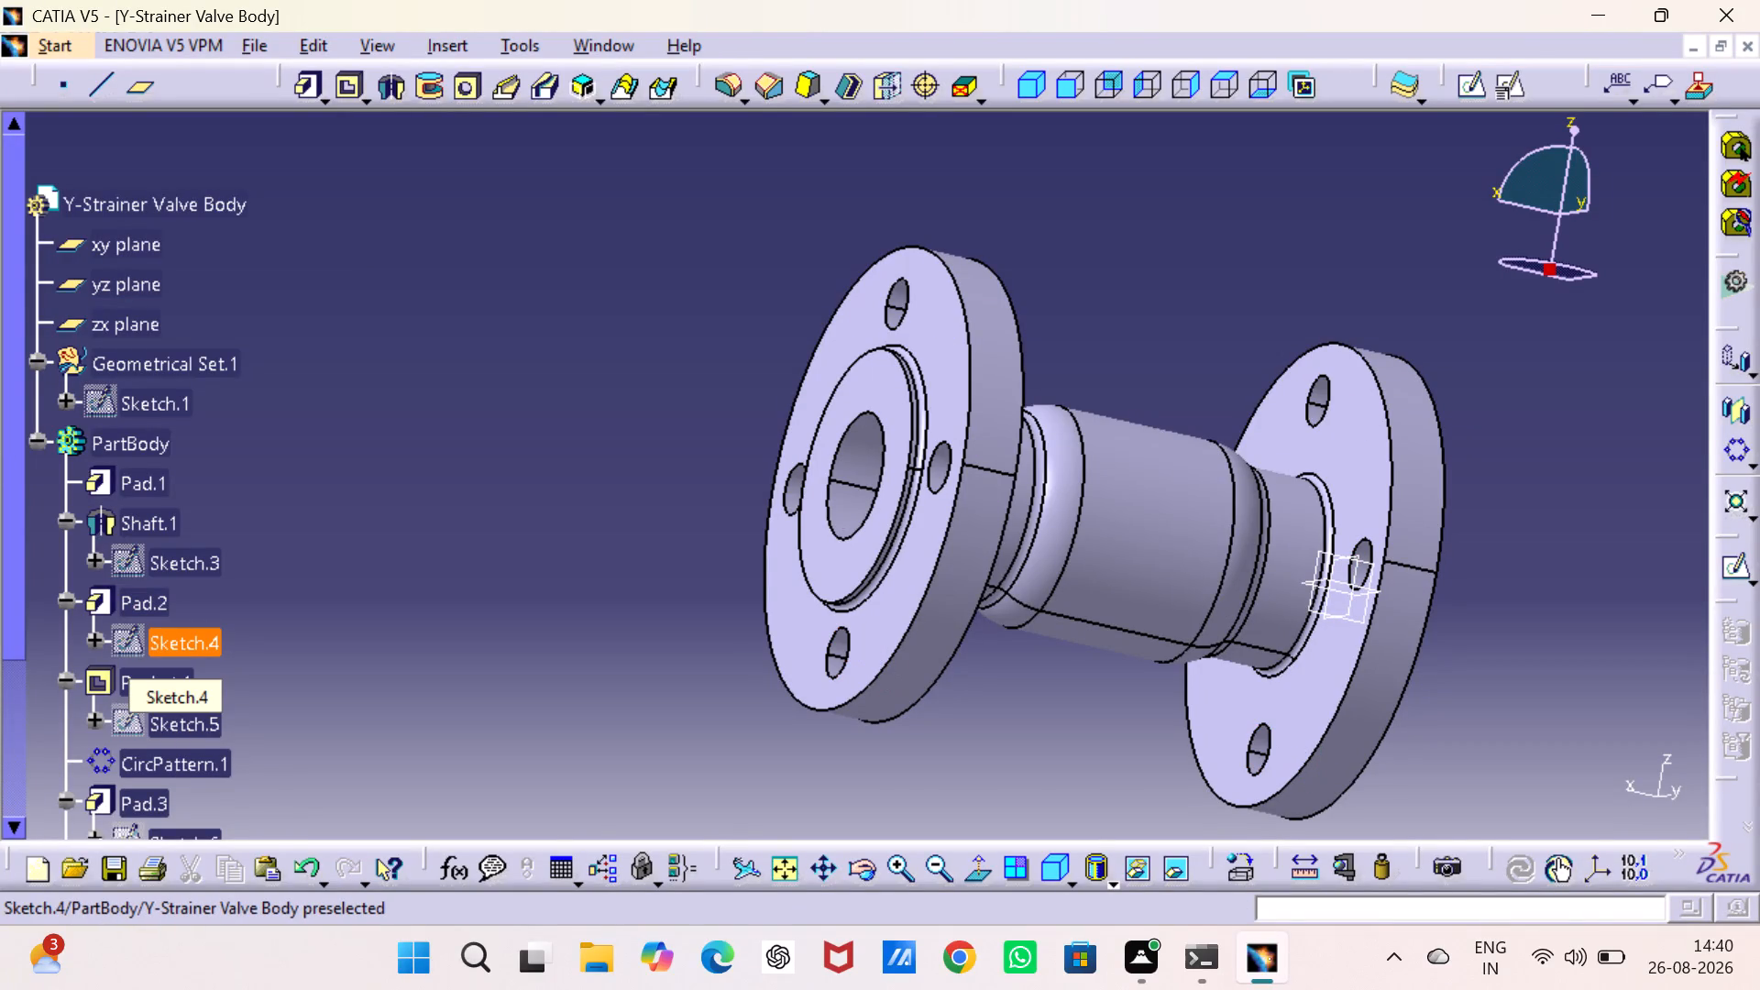
Edit the revolved body's profile sketch, set the middle section's 35 mm offset from the axis to 46 mm, and exit the sketch.
double_click(183, 564)
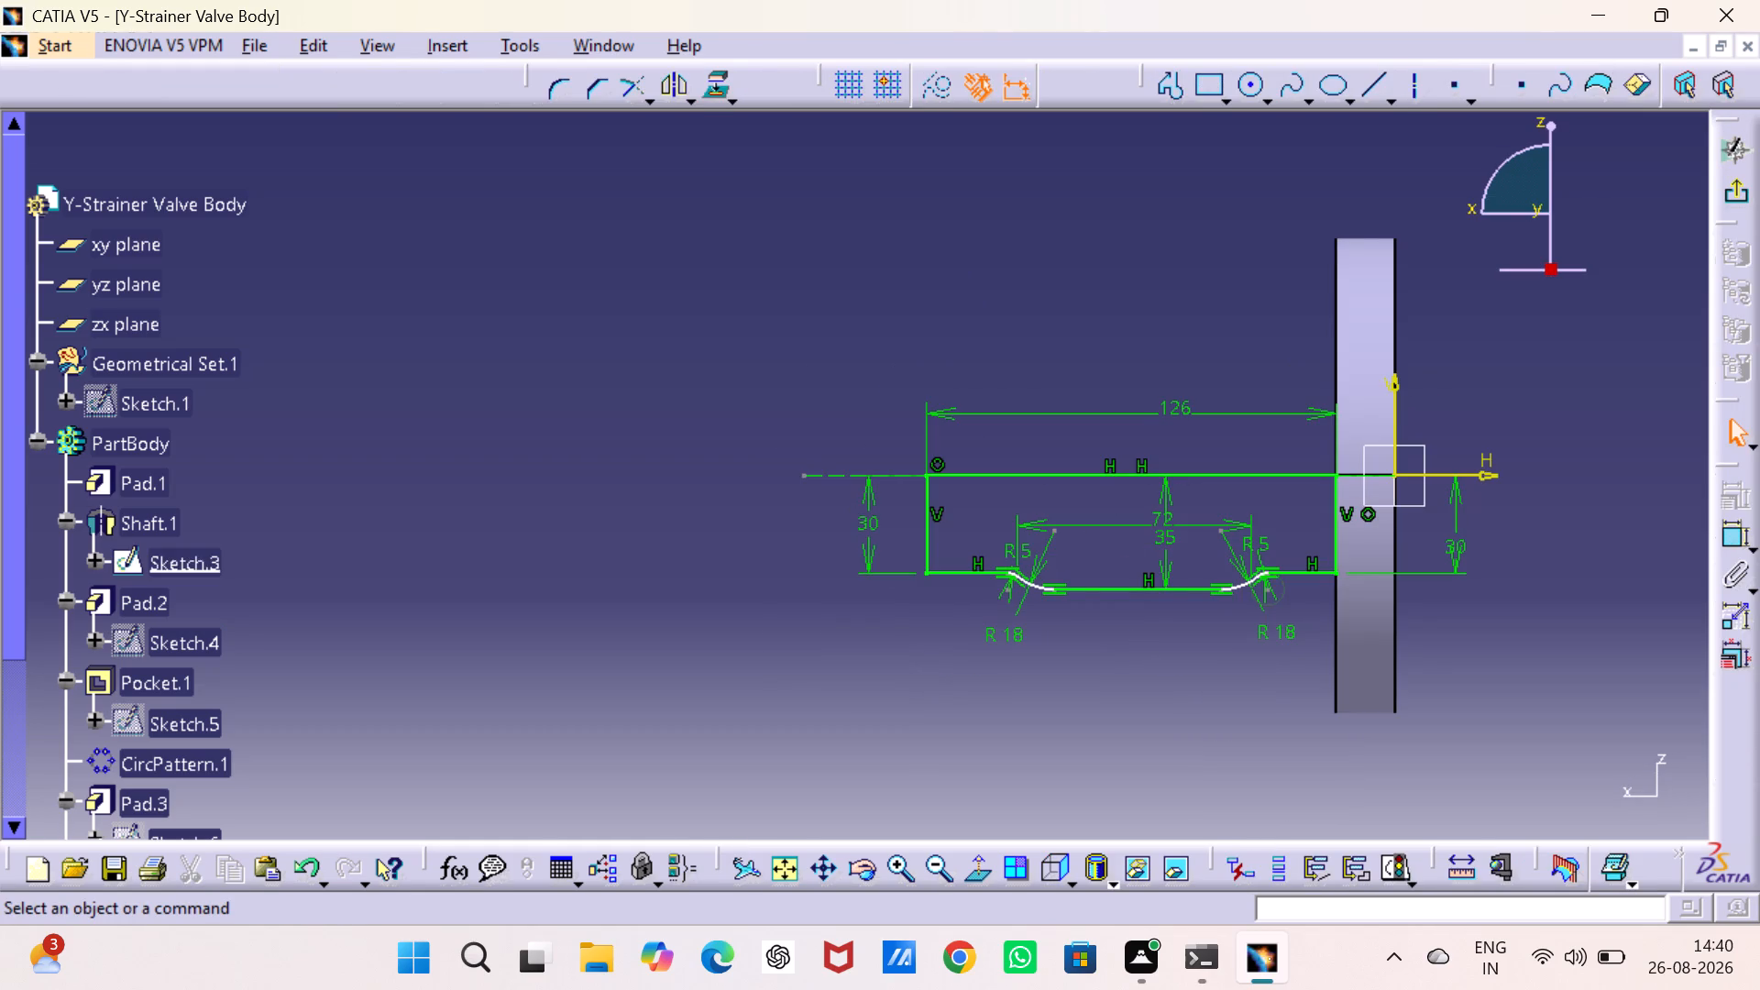
double_click(1163, 540)
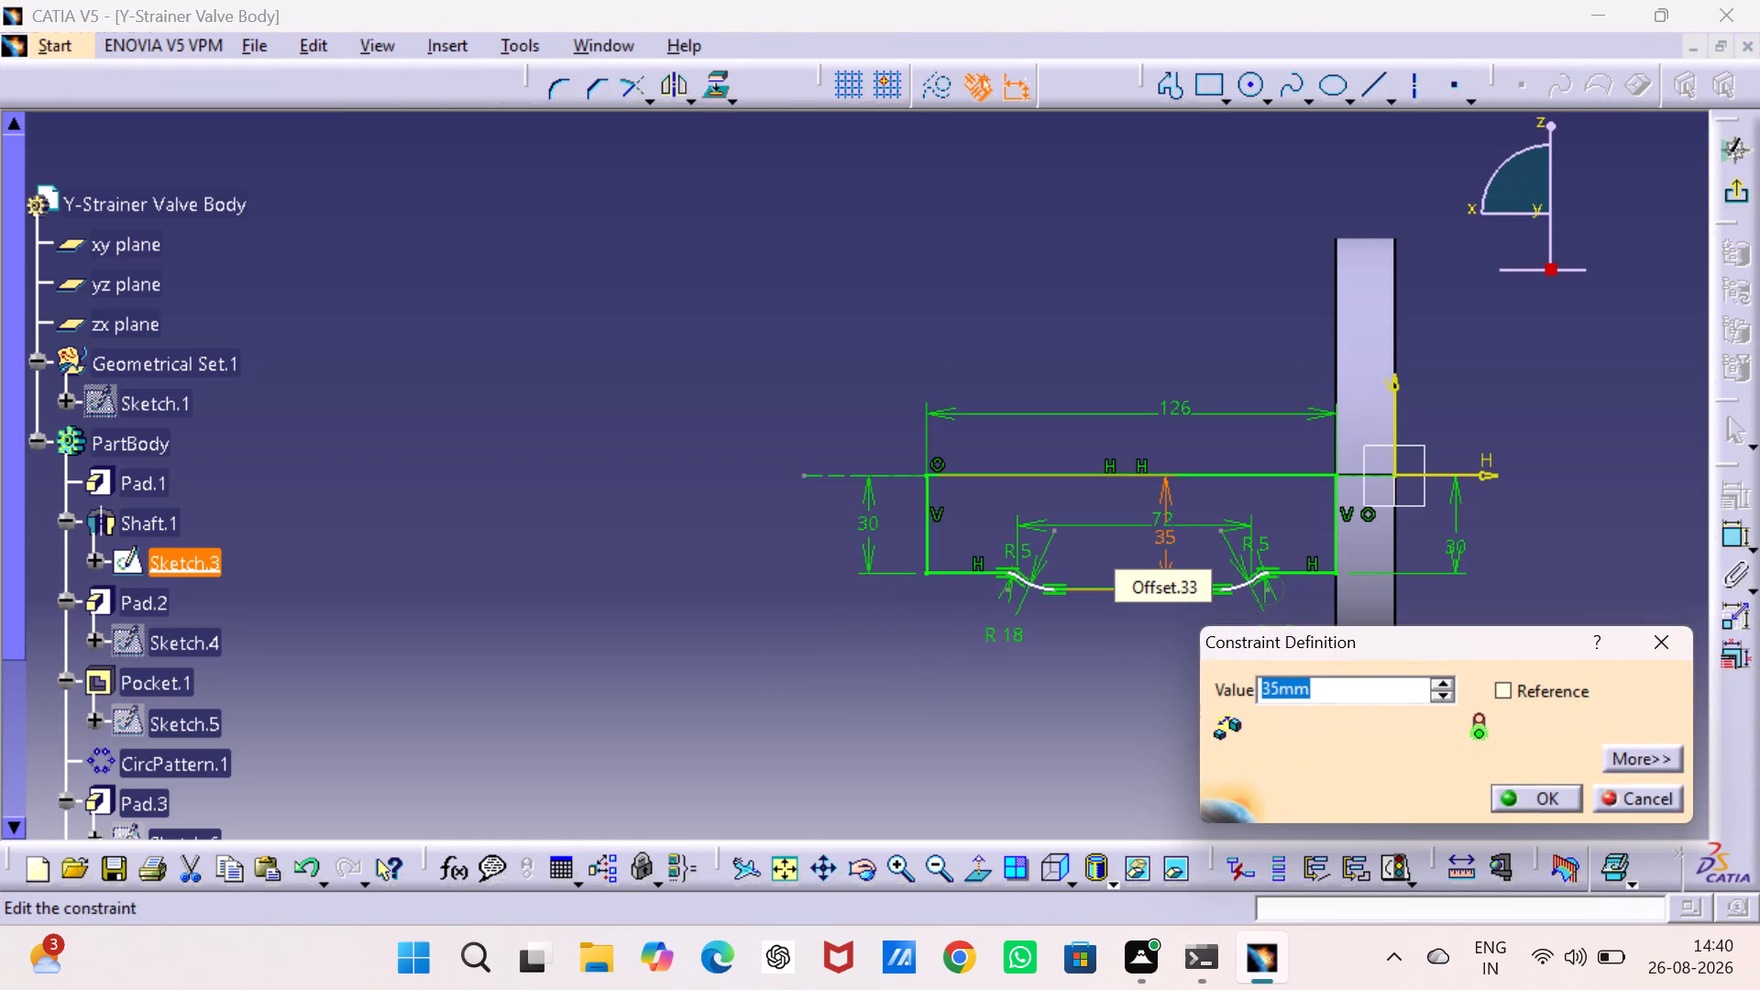
text(46)
key(Return)
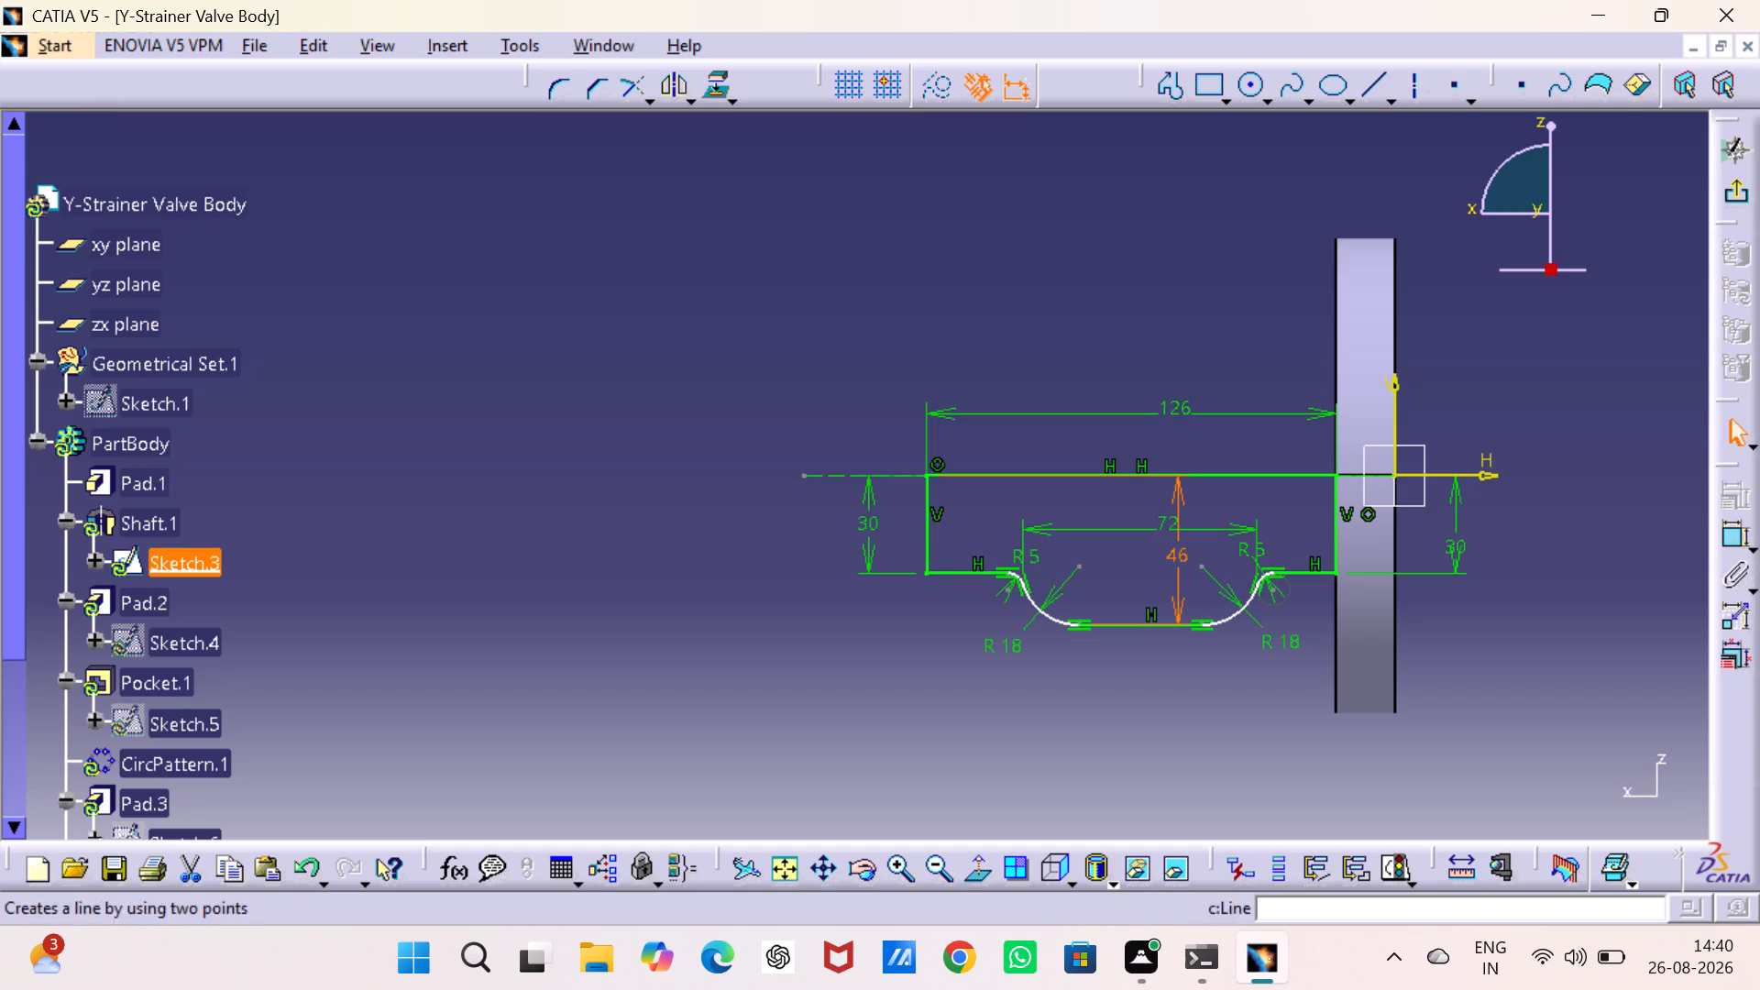
click(1741, 193)
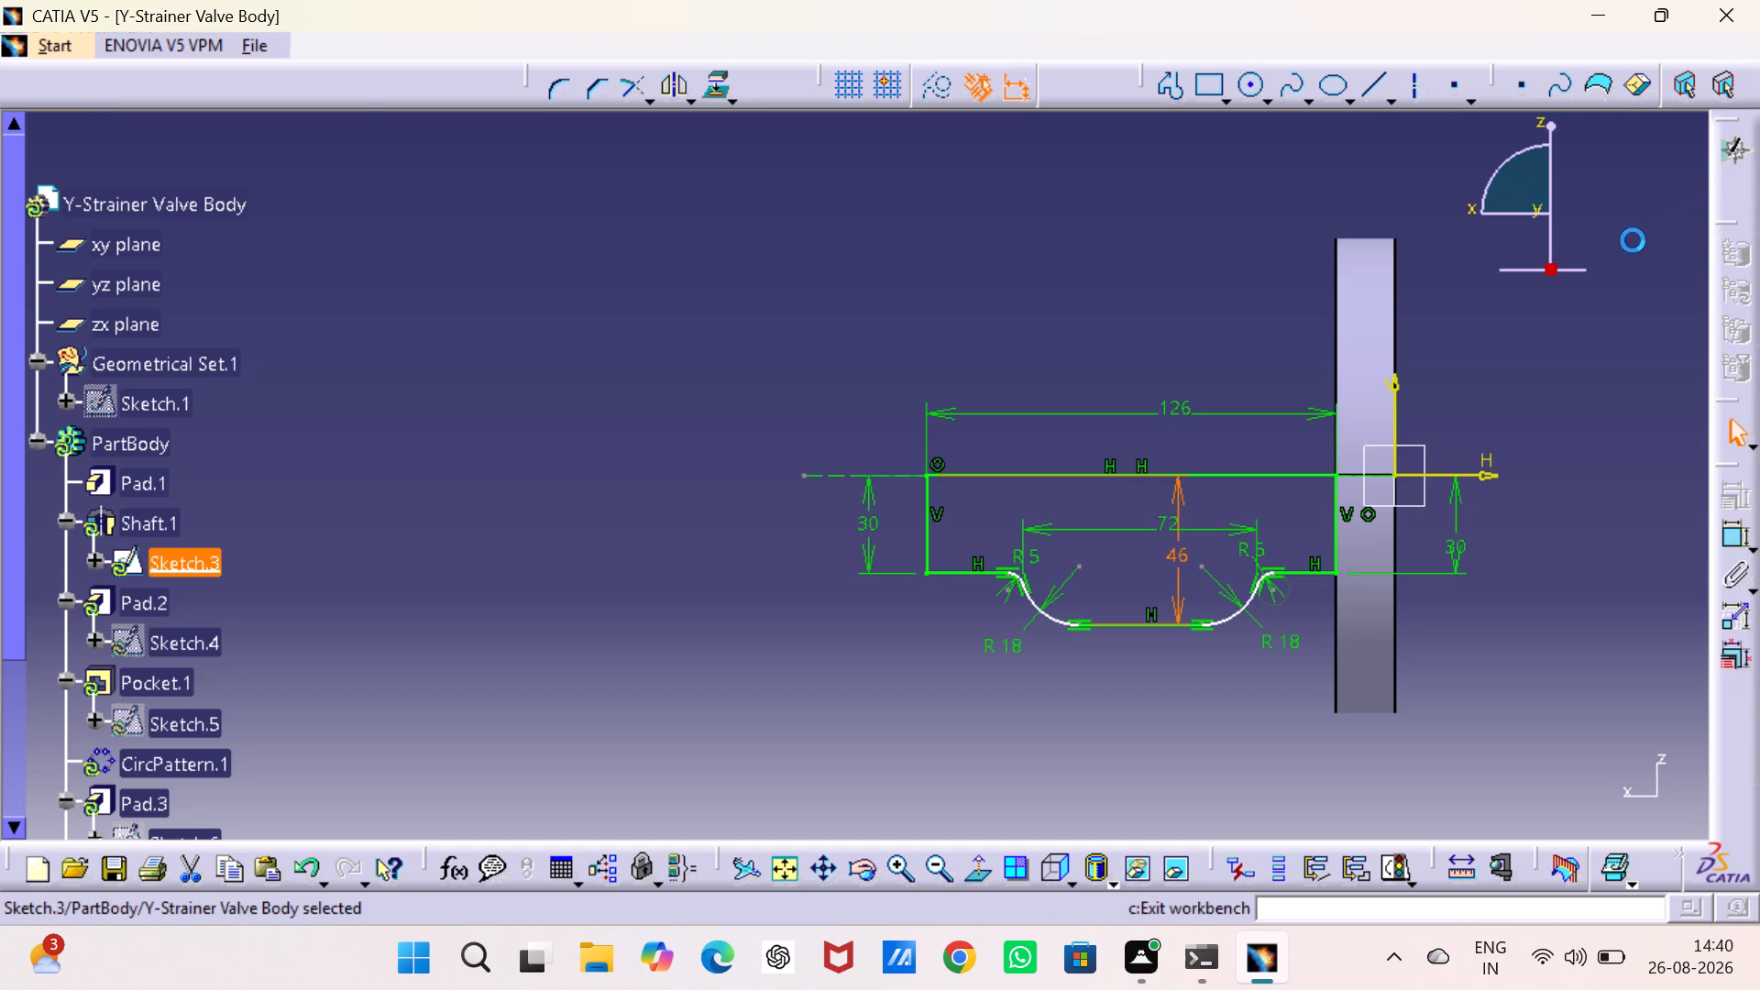
click(1213, 286)
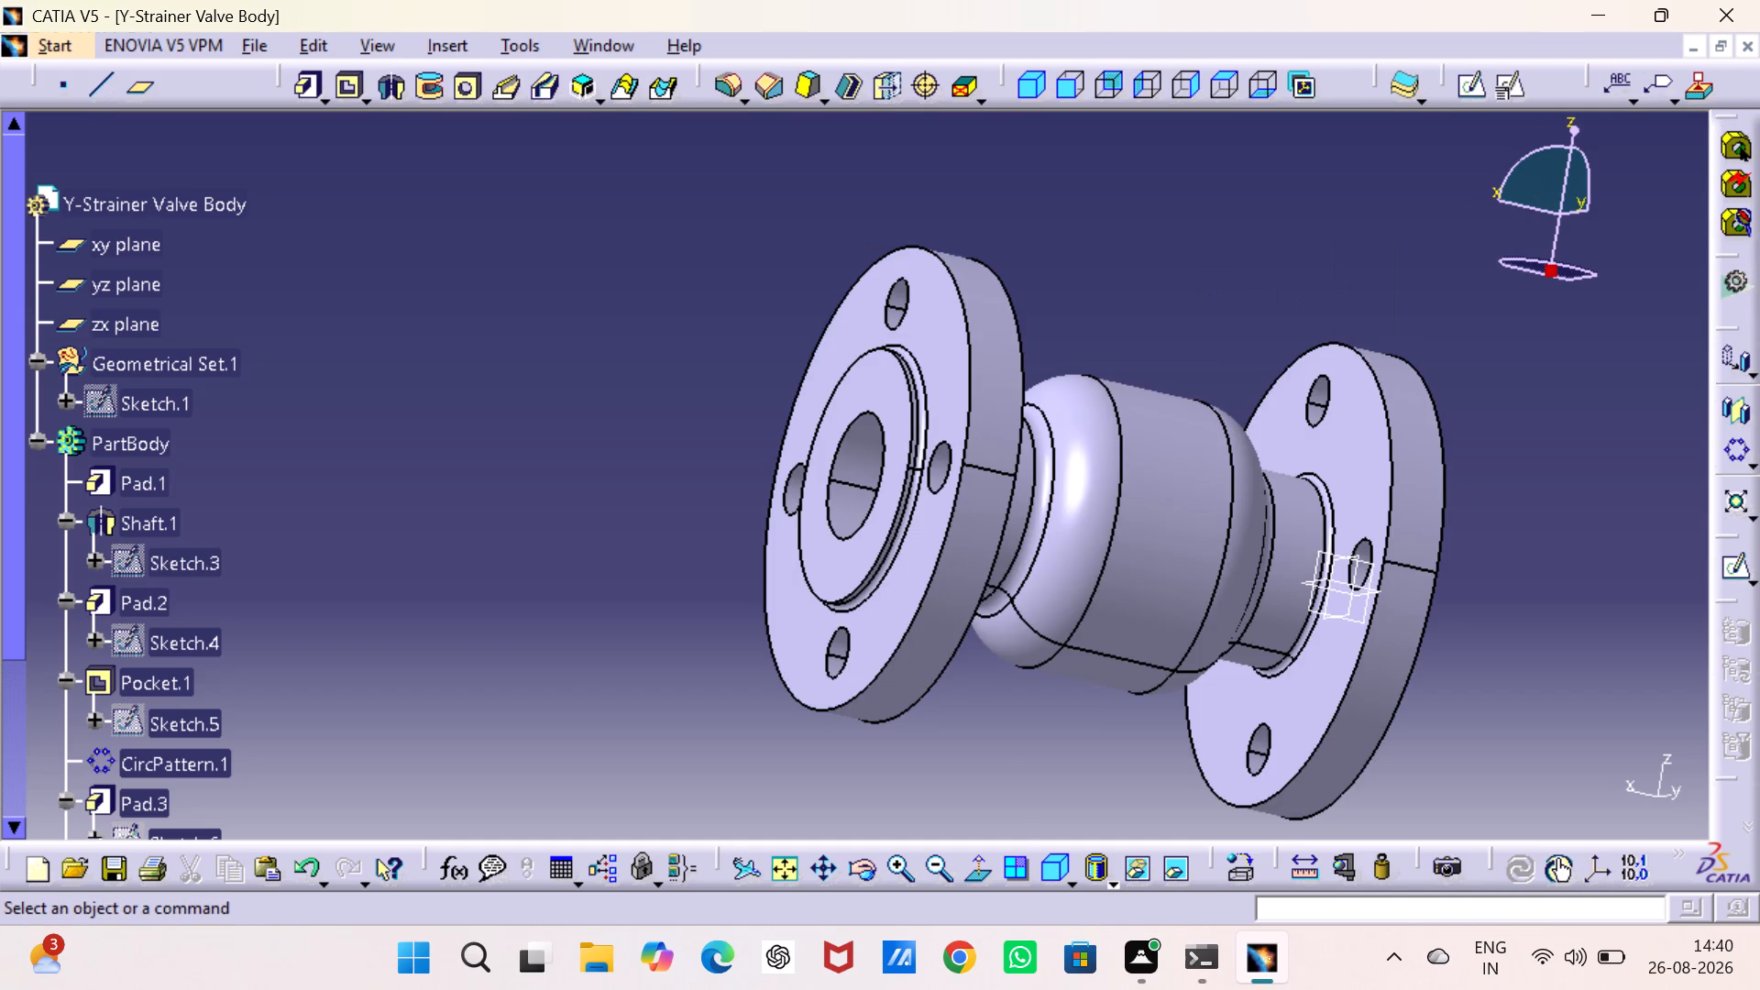
Examine the enlarged middle section of the valve body from several angles.
middle_drag(1211, 278, 993, 282)
middle_drag(993, 282, 863, 286)
right_drag(993, 282, 863, 286)
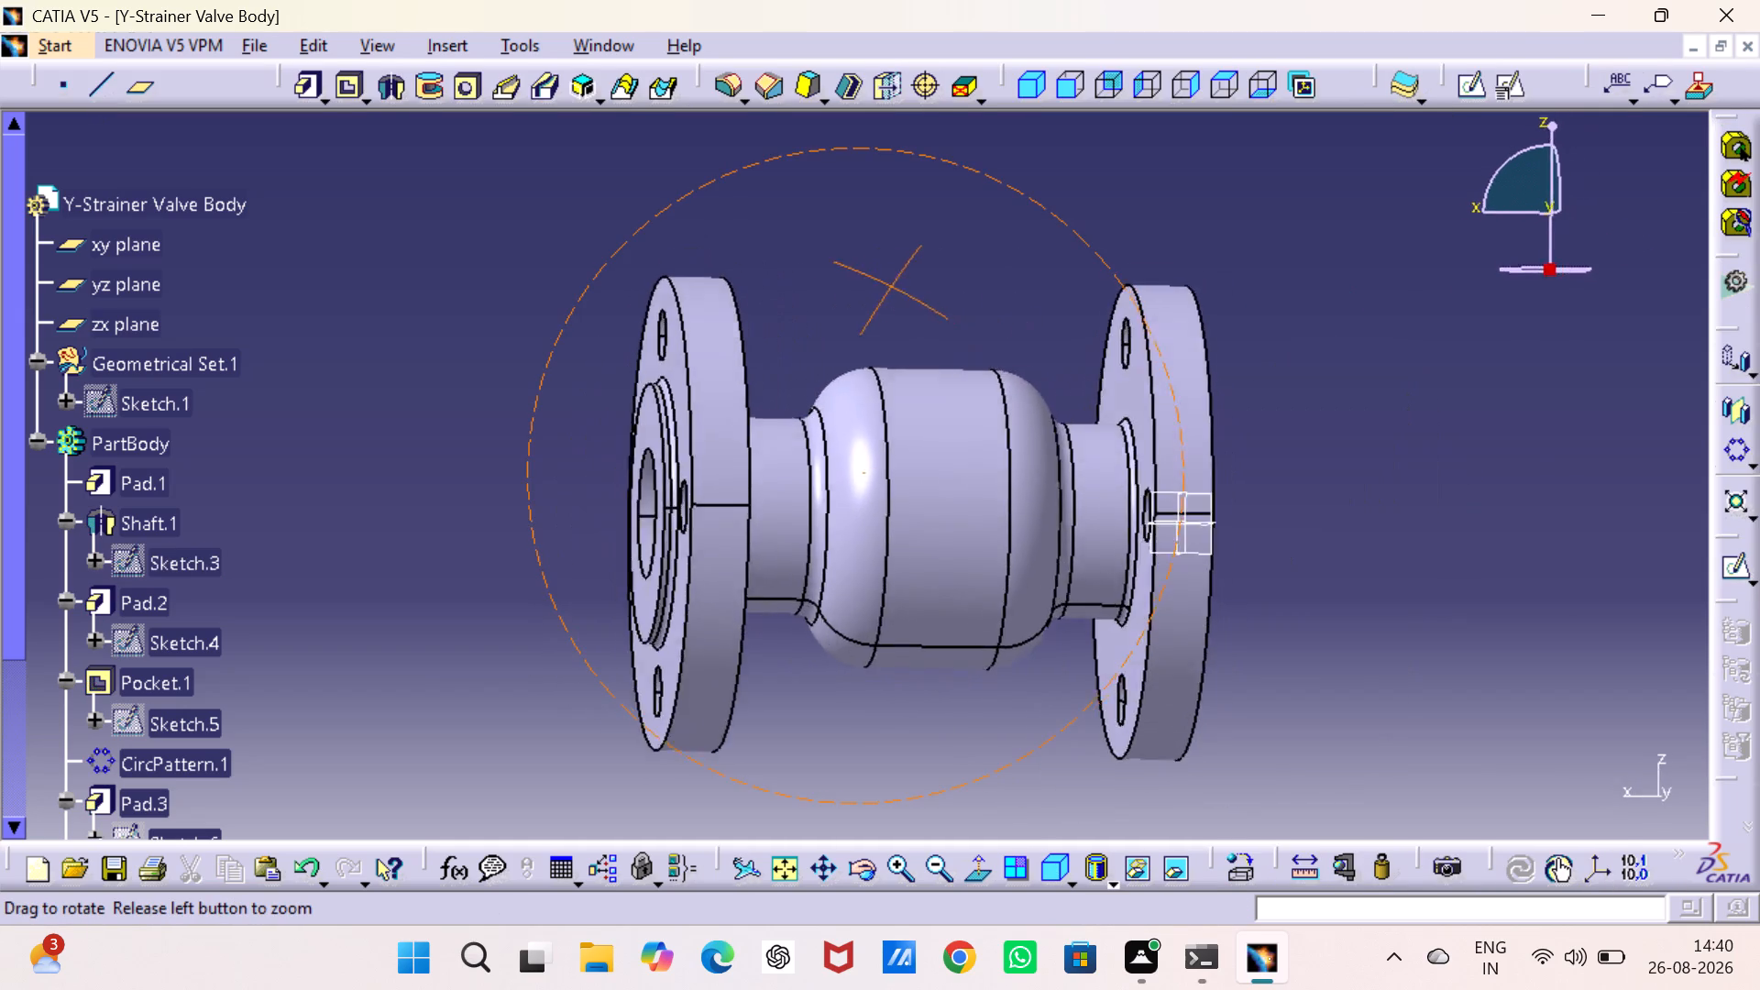
right_drag(863, 286, 809, 293)
middle_drag(863, 286, 830, 248)
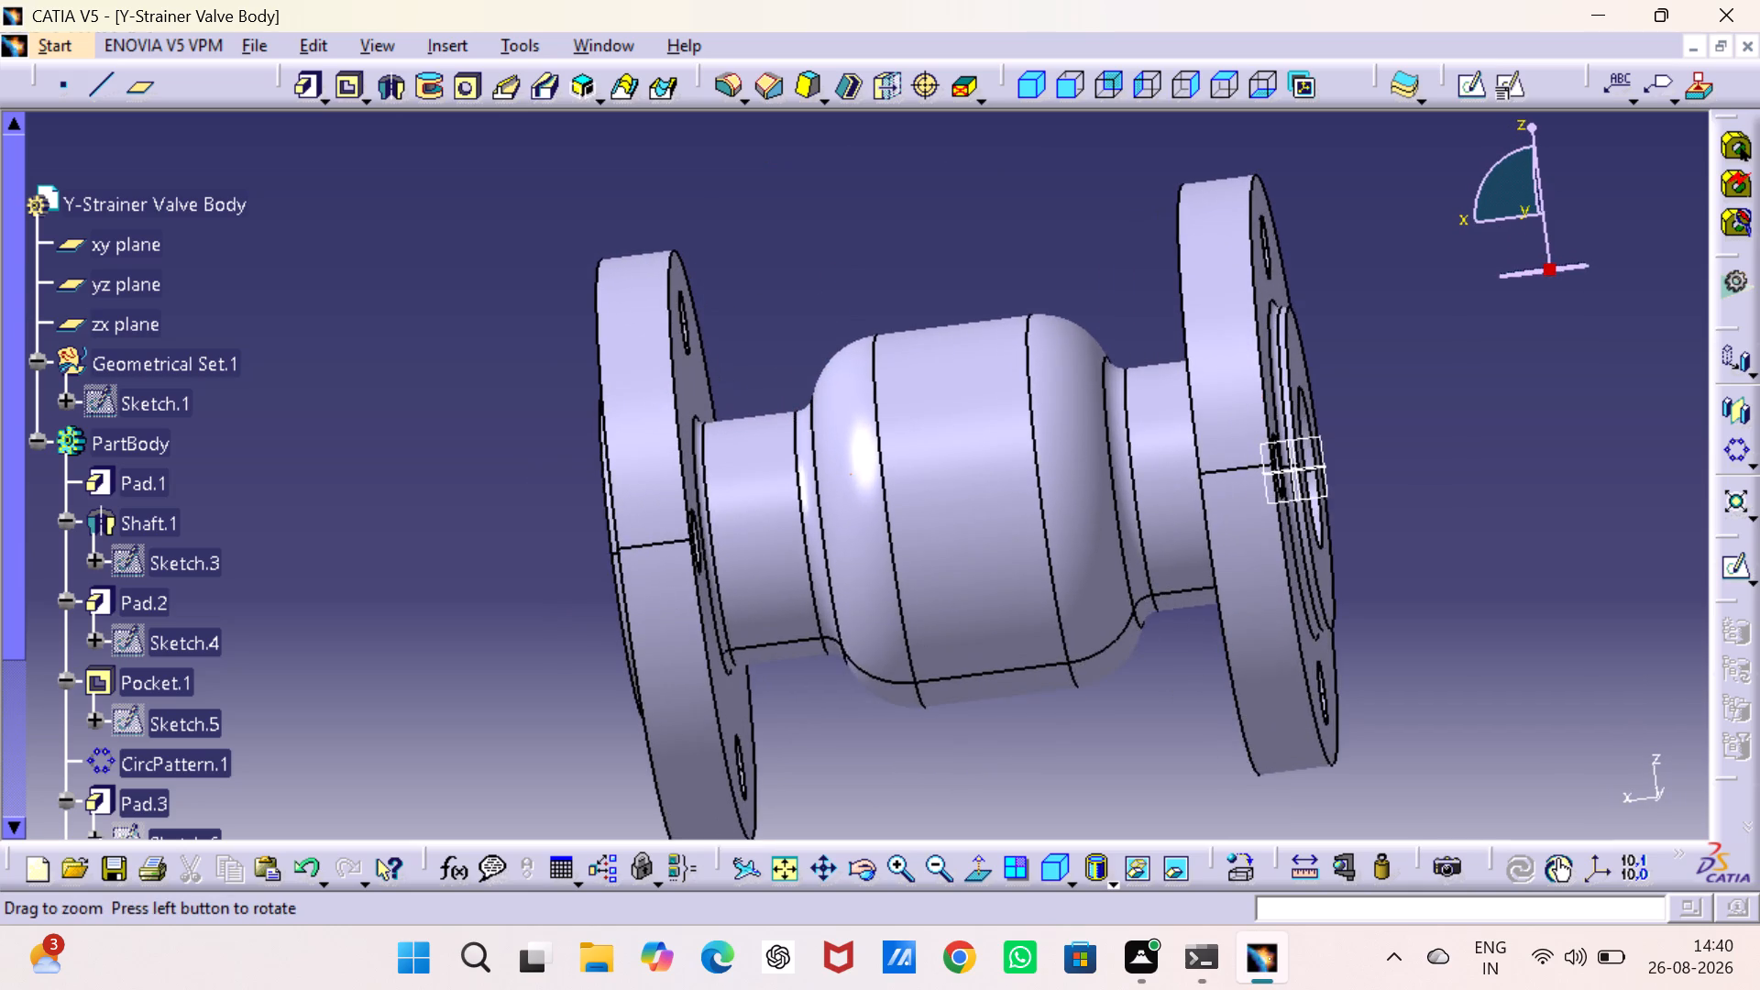
middle_drag(830, 248, 841, 310)
right_drag(840, 296, 841, 310)
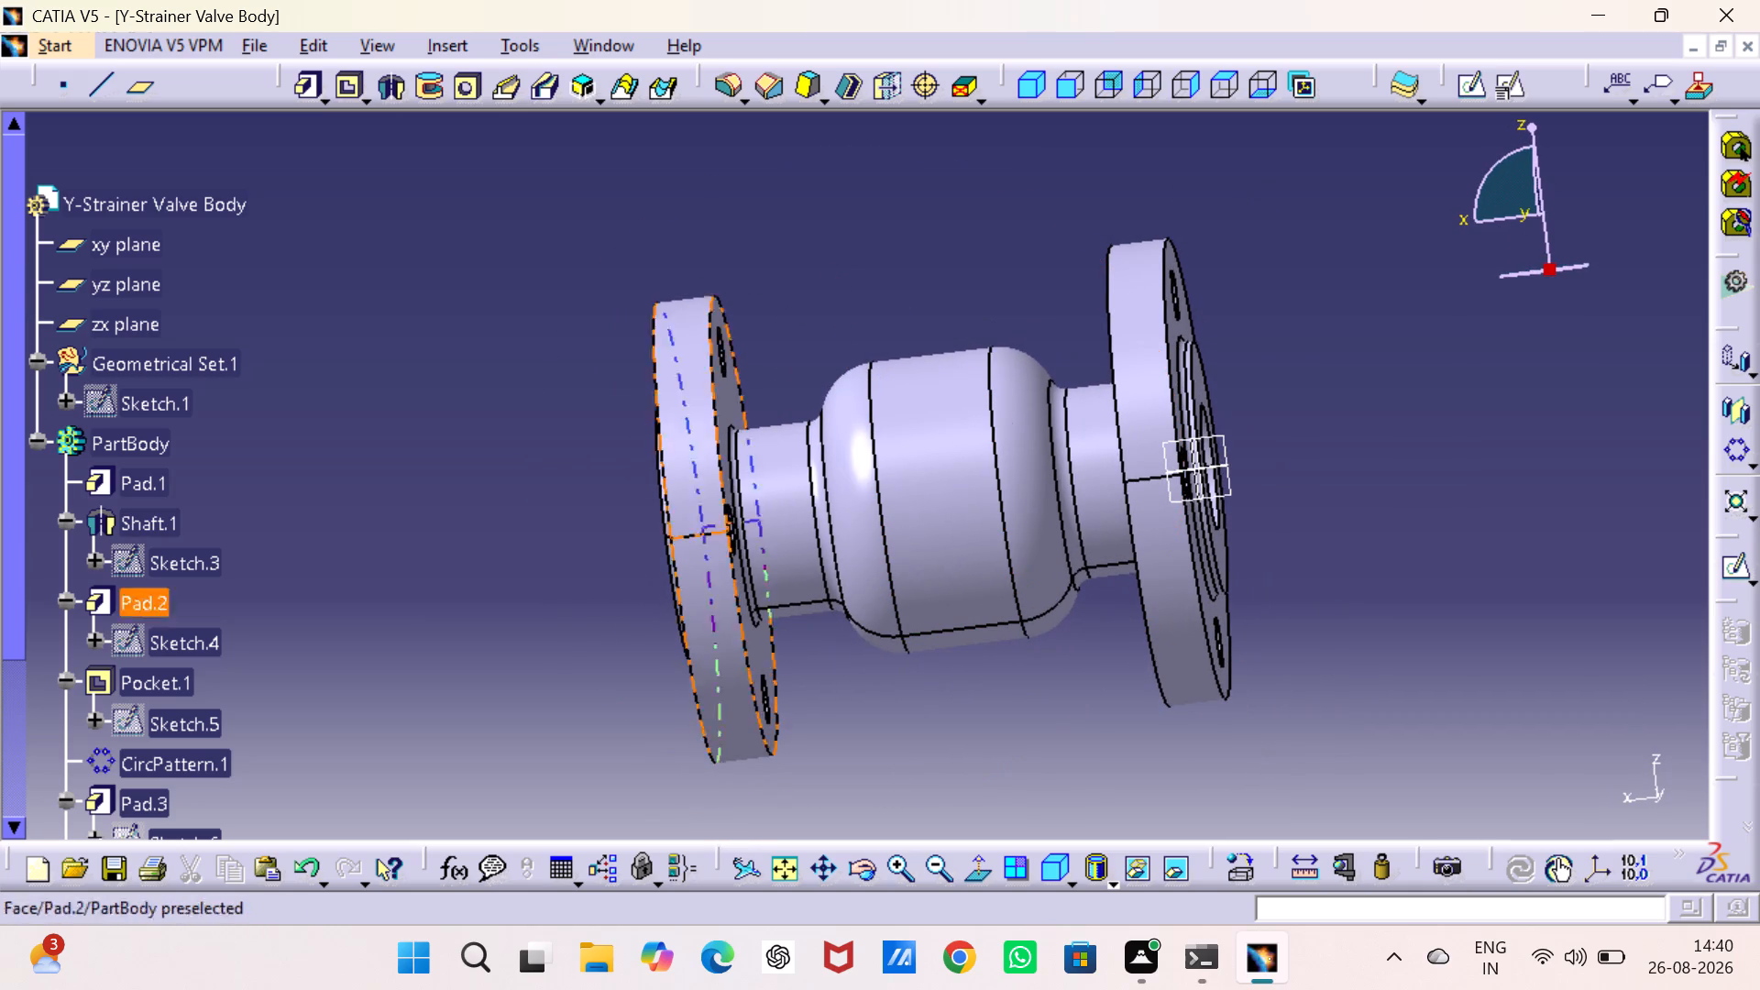
middle_drag(998, 337, 1010, 317)
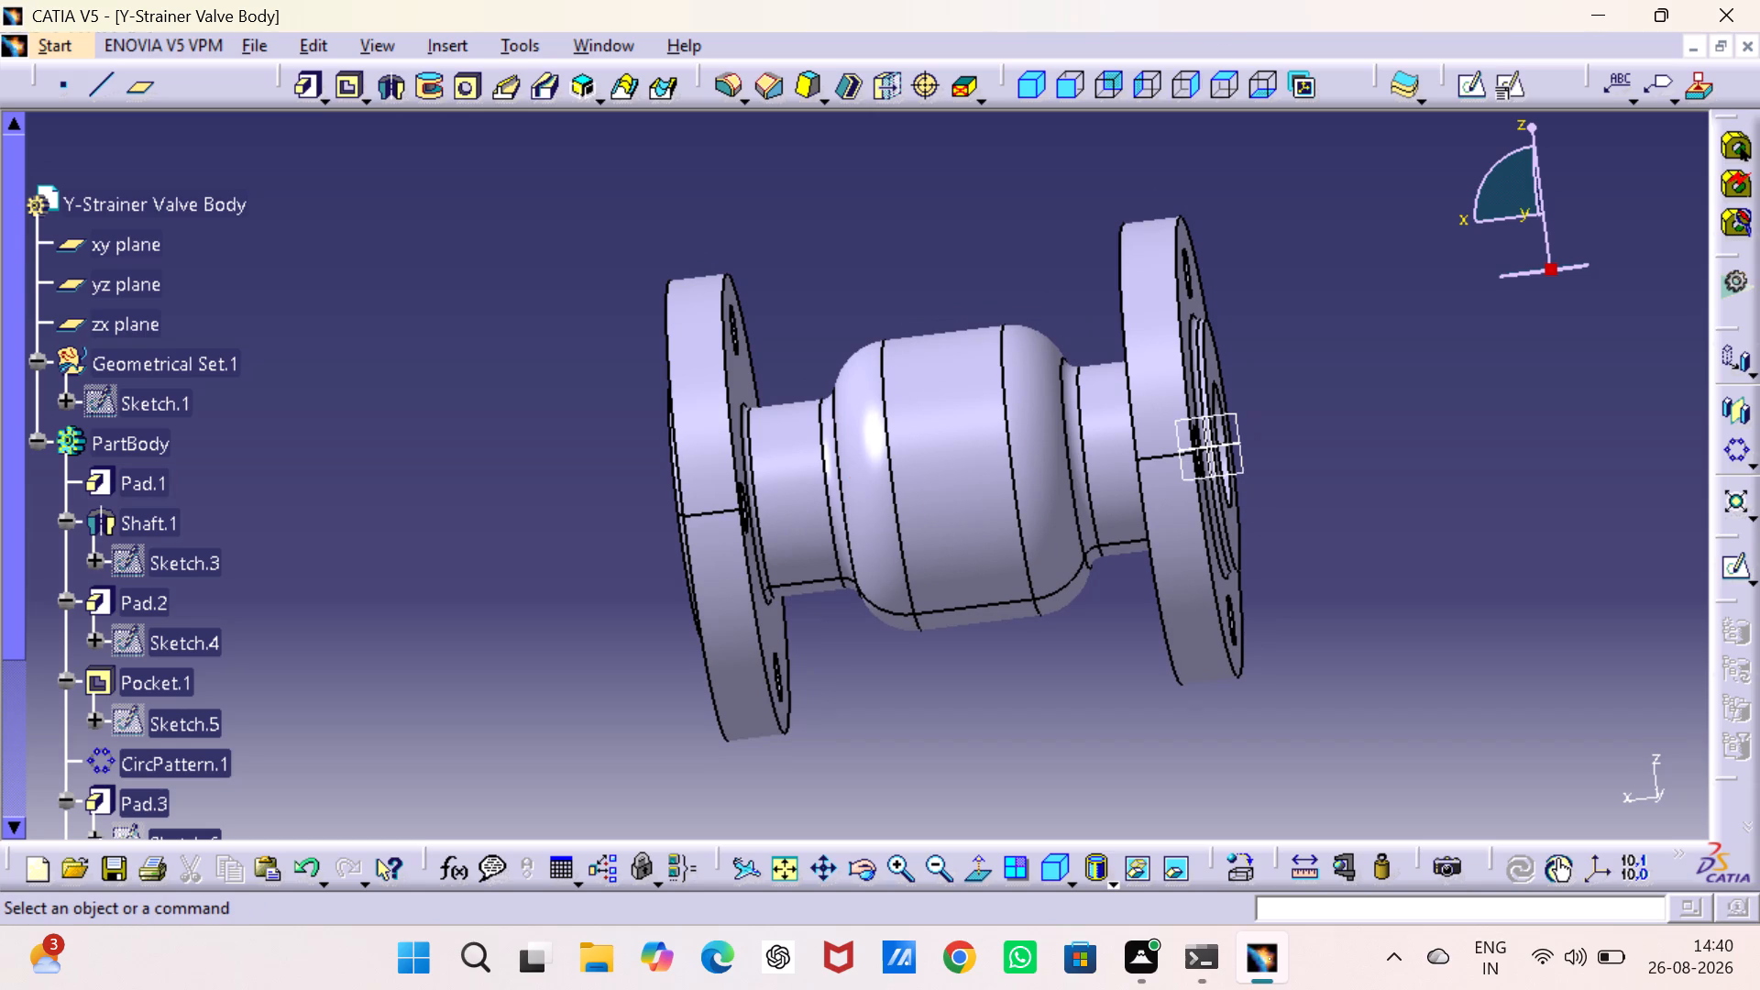
Create a reference plane offset 72 mm from the xy plane, above the valve body.
click(1033, 81)
click(1424, 376)
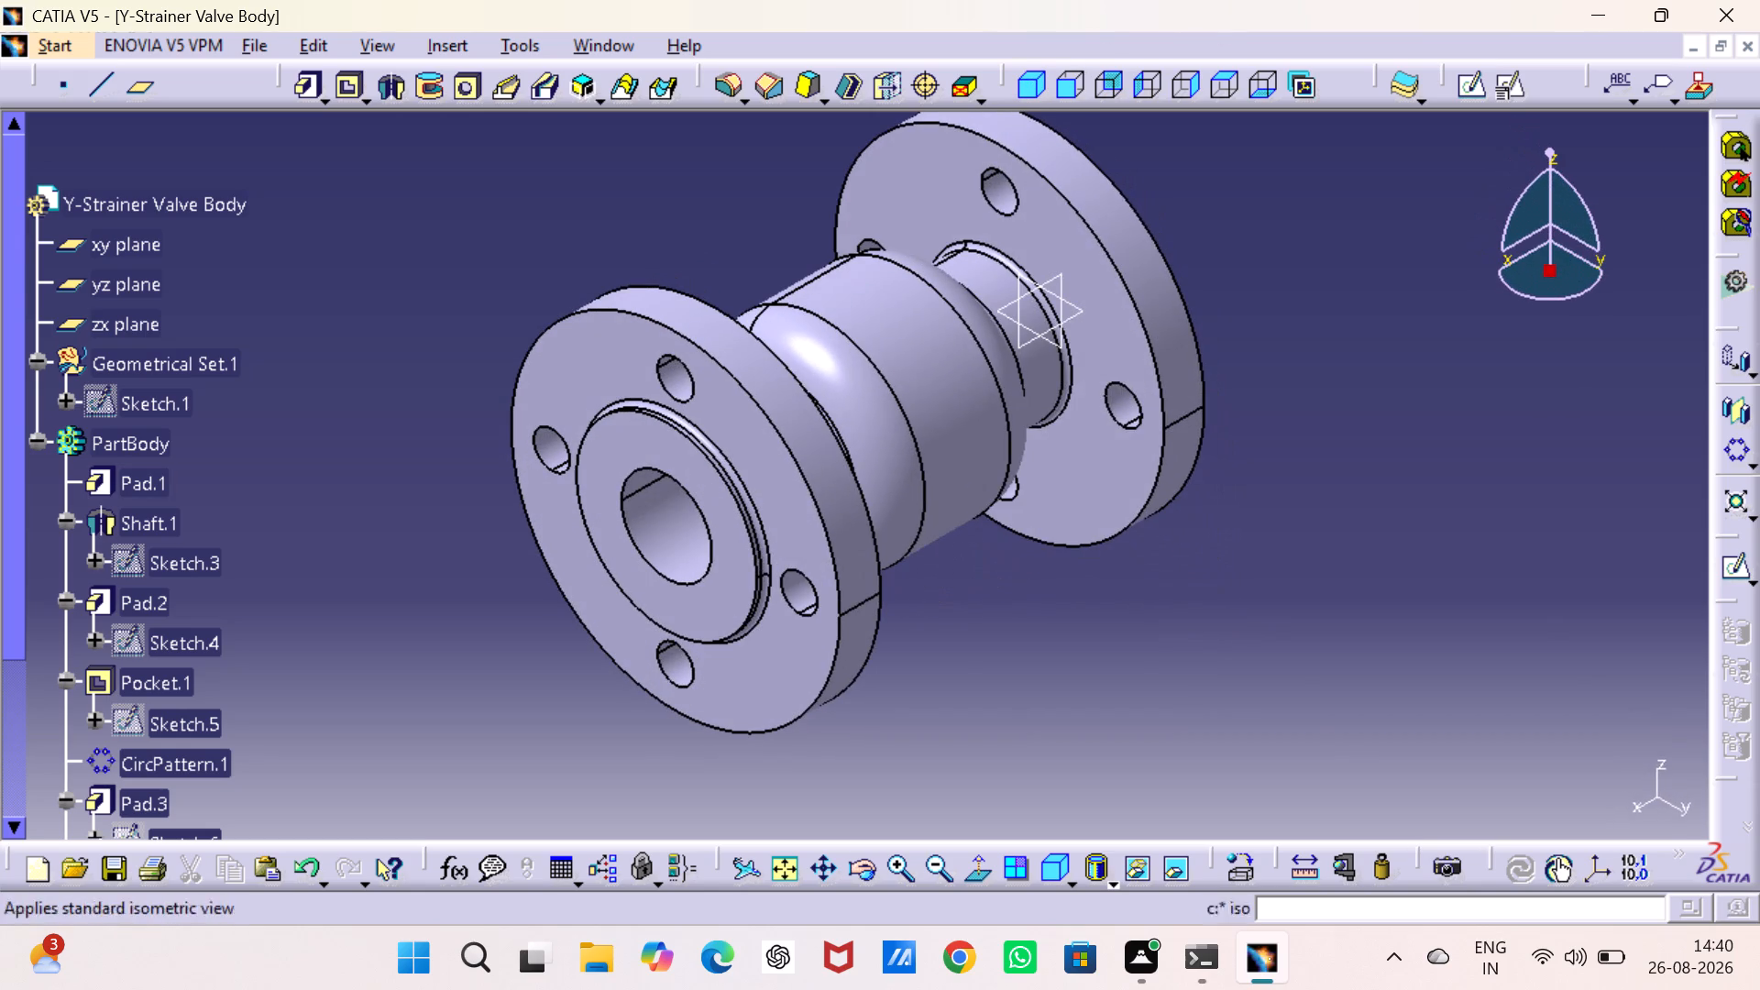
click(1079, 312)
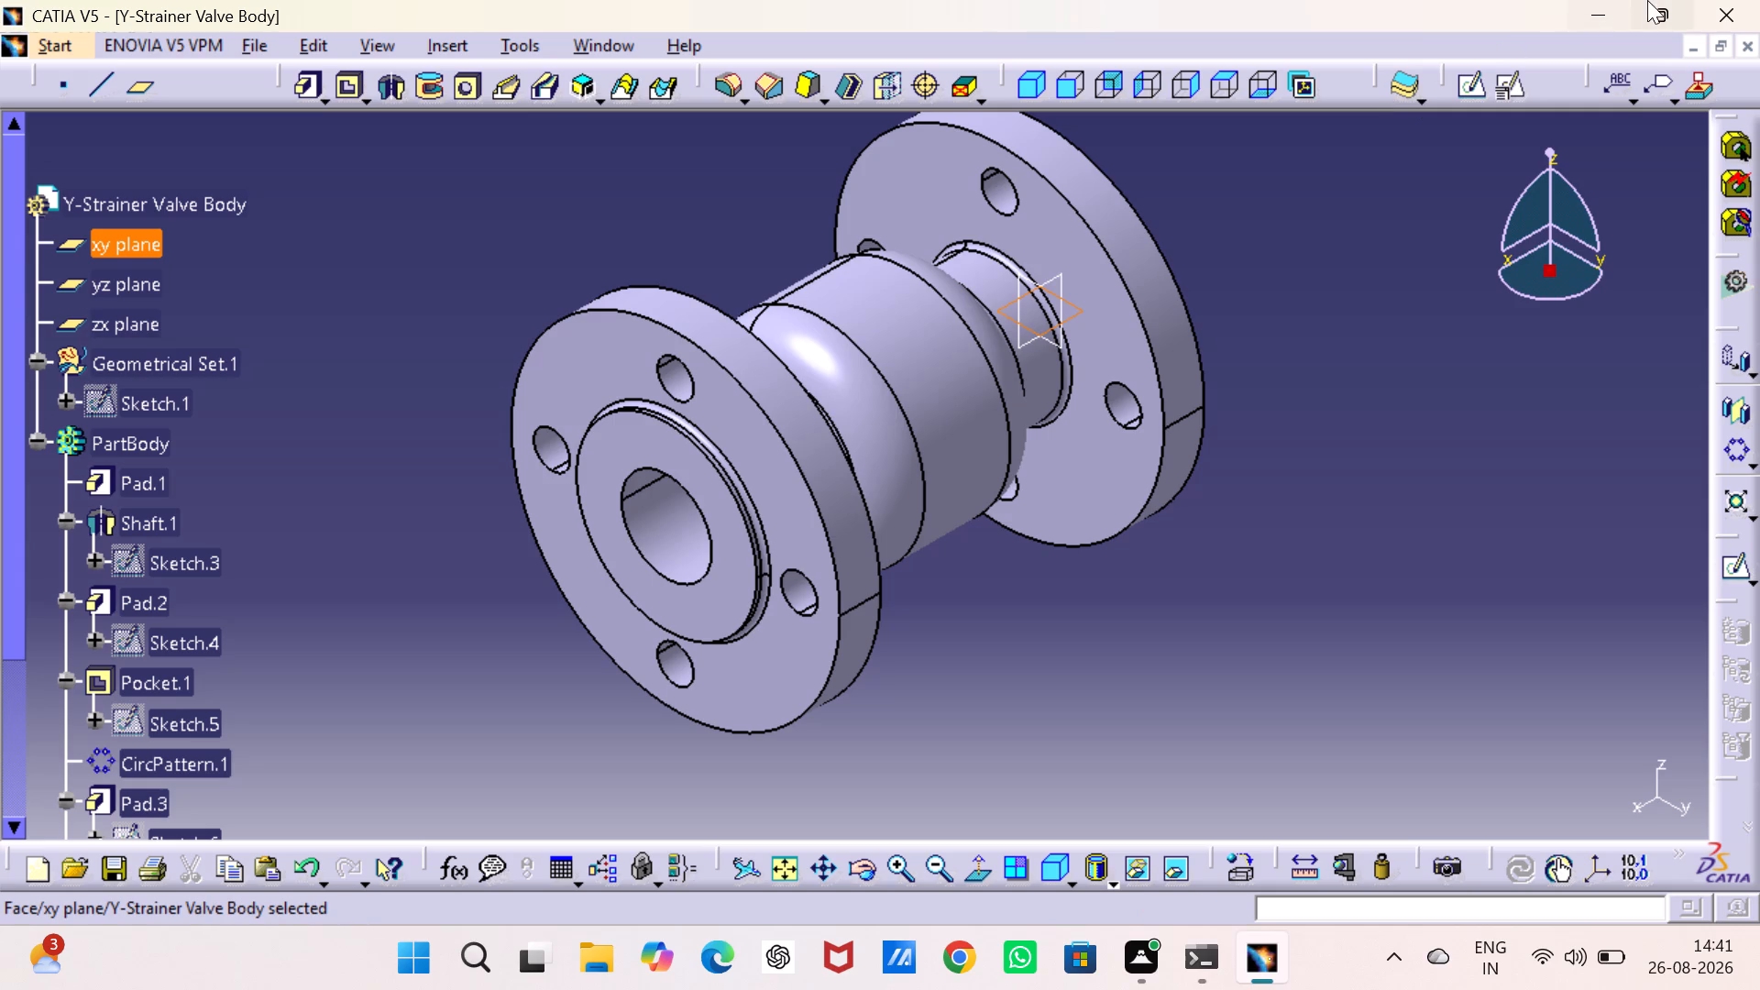
click(136, 90)
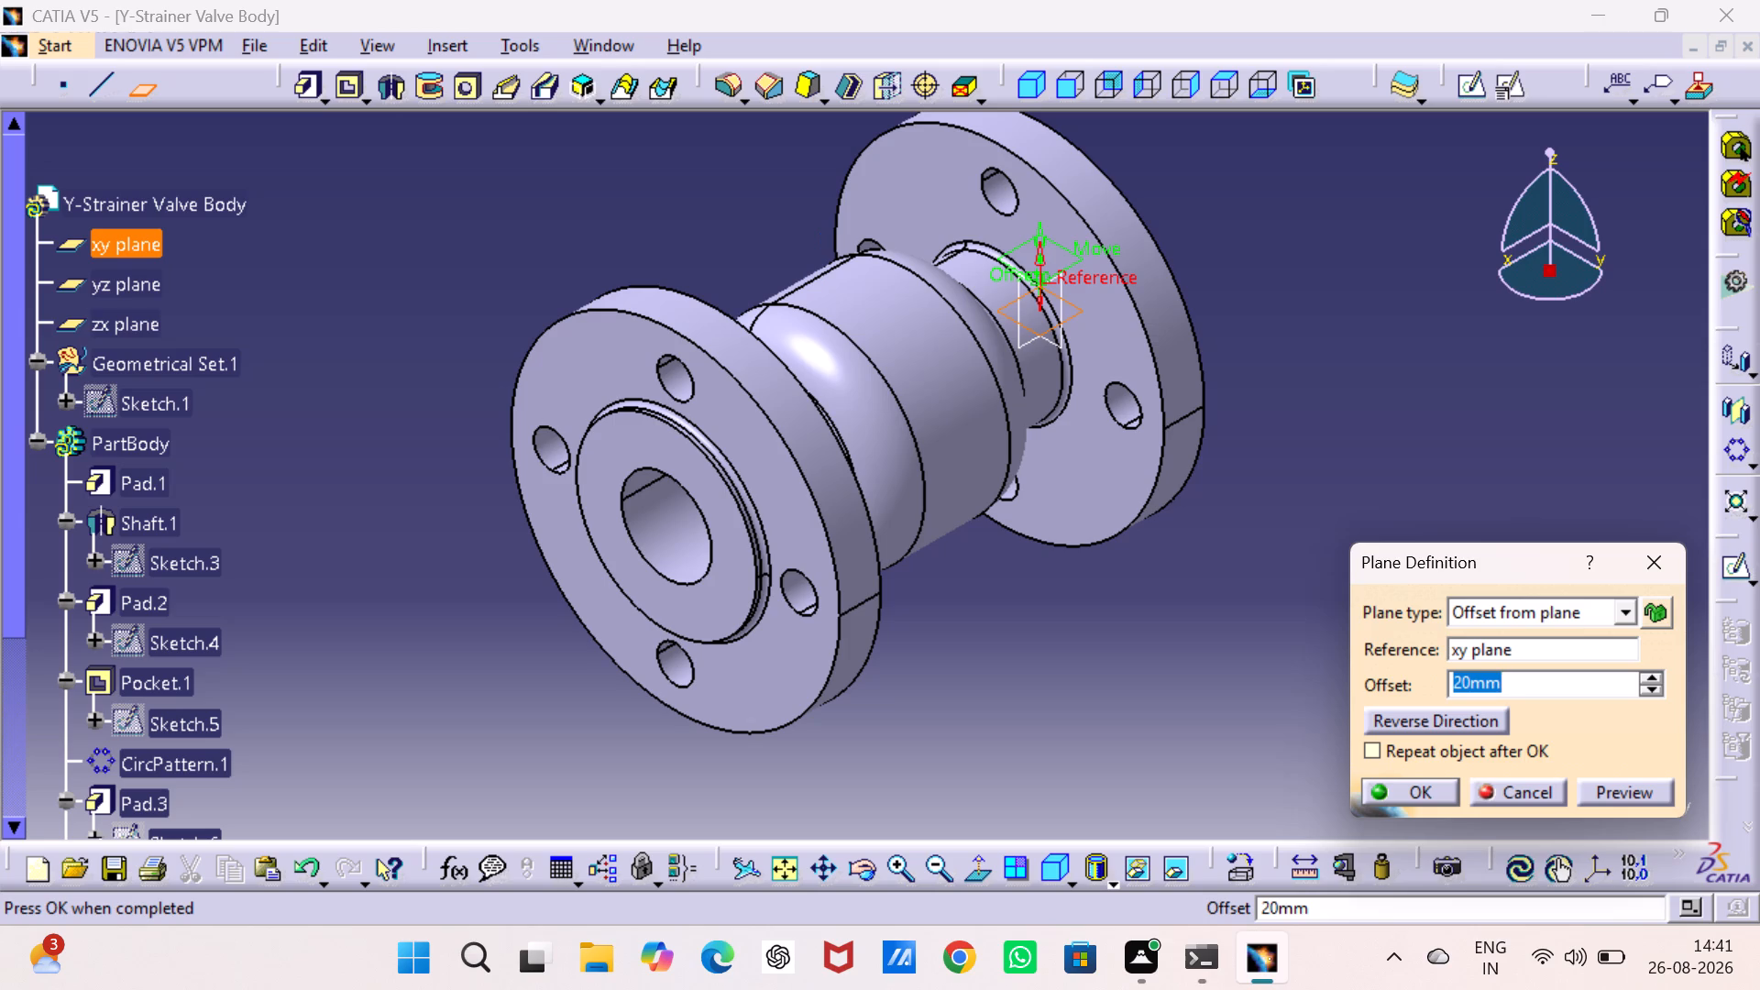
key(7)
key(2)
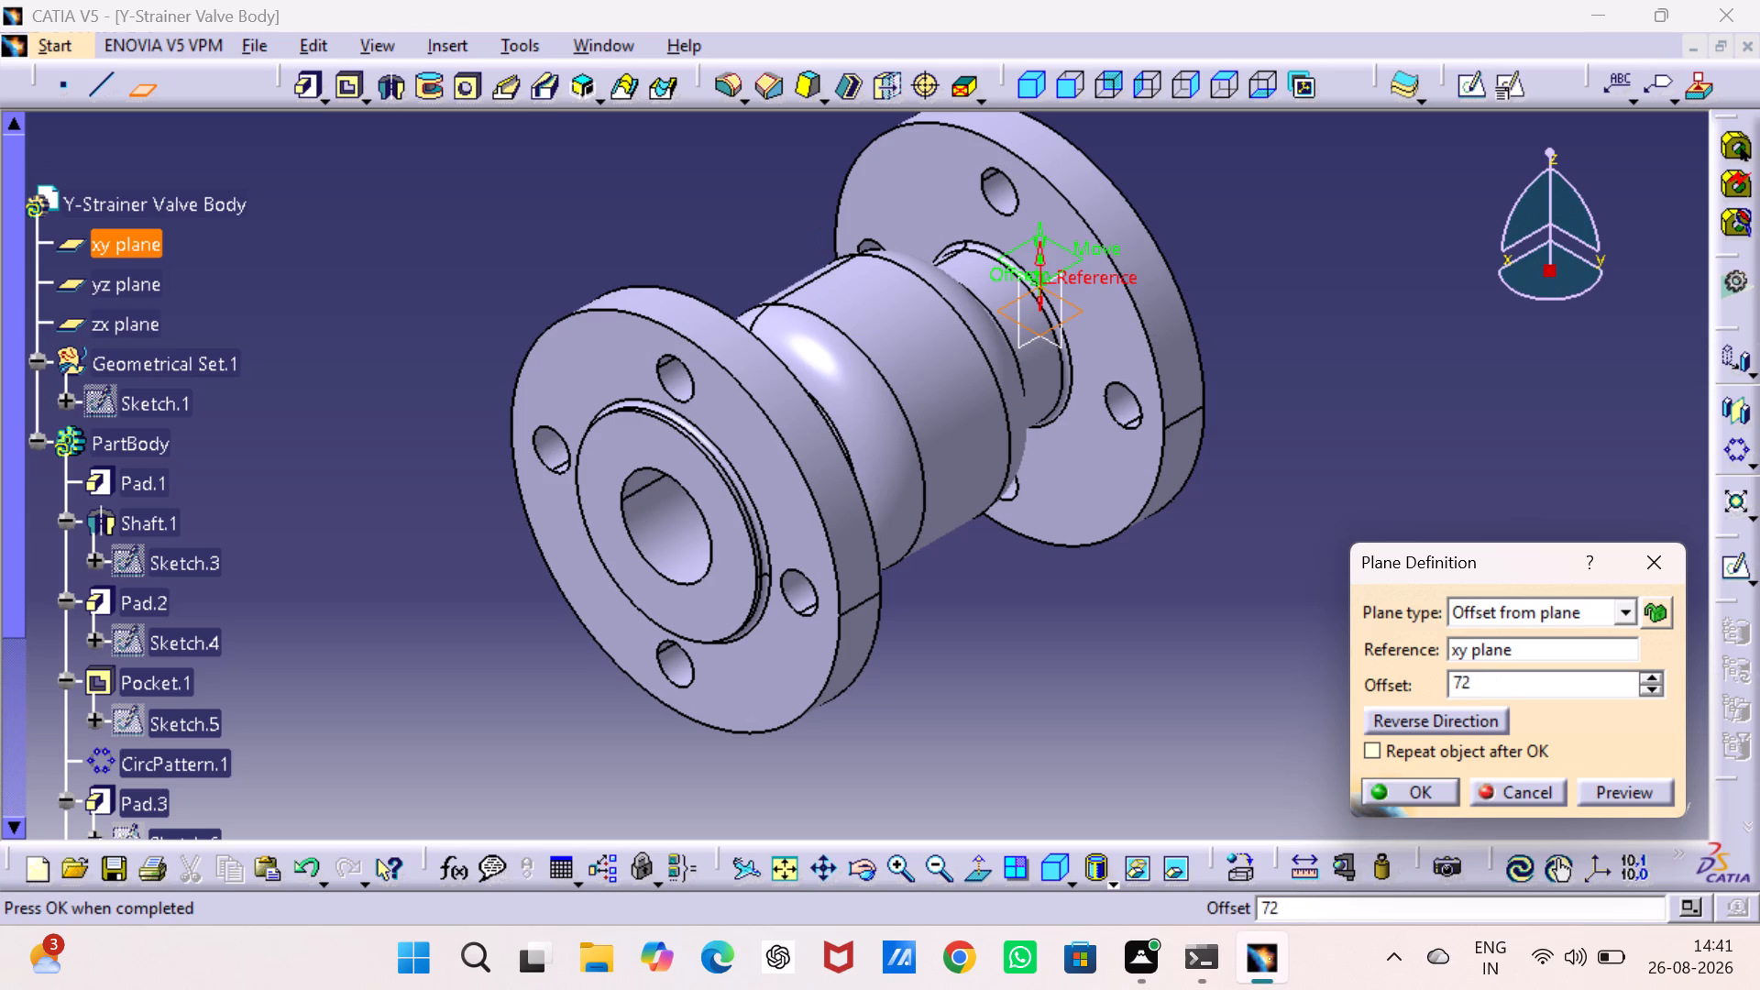
key(Return)
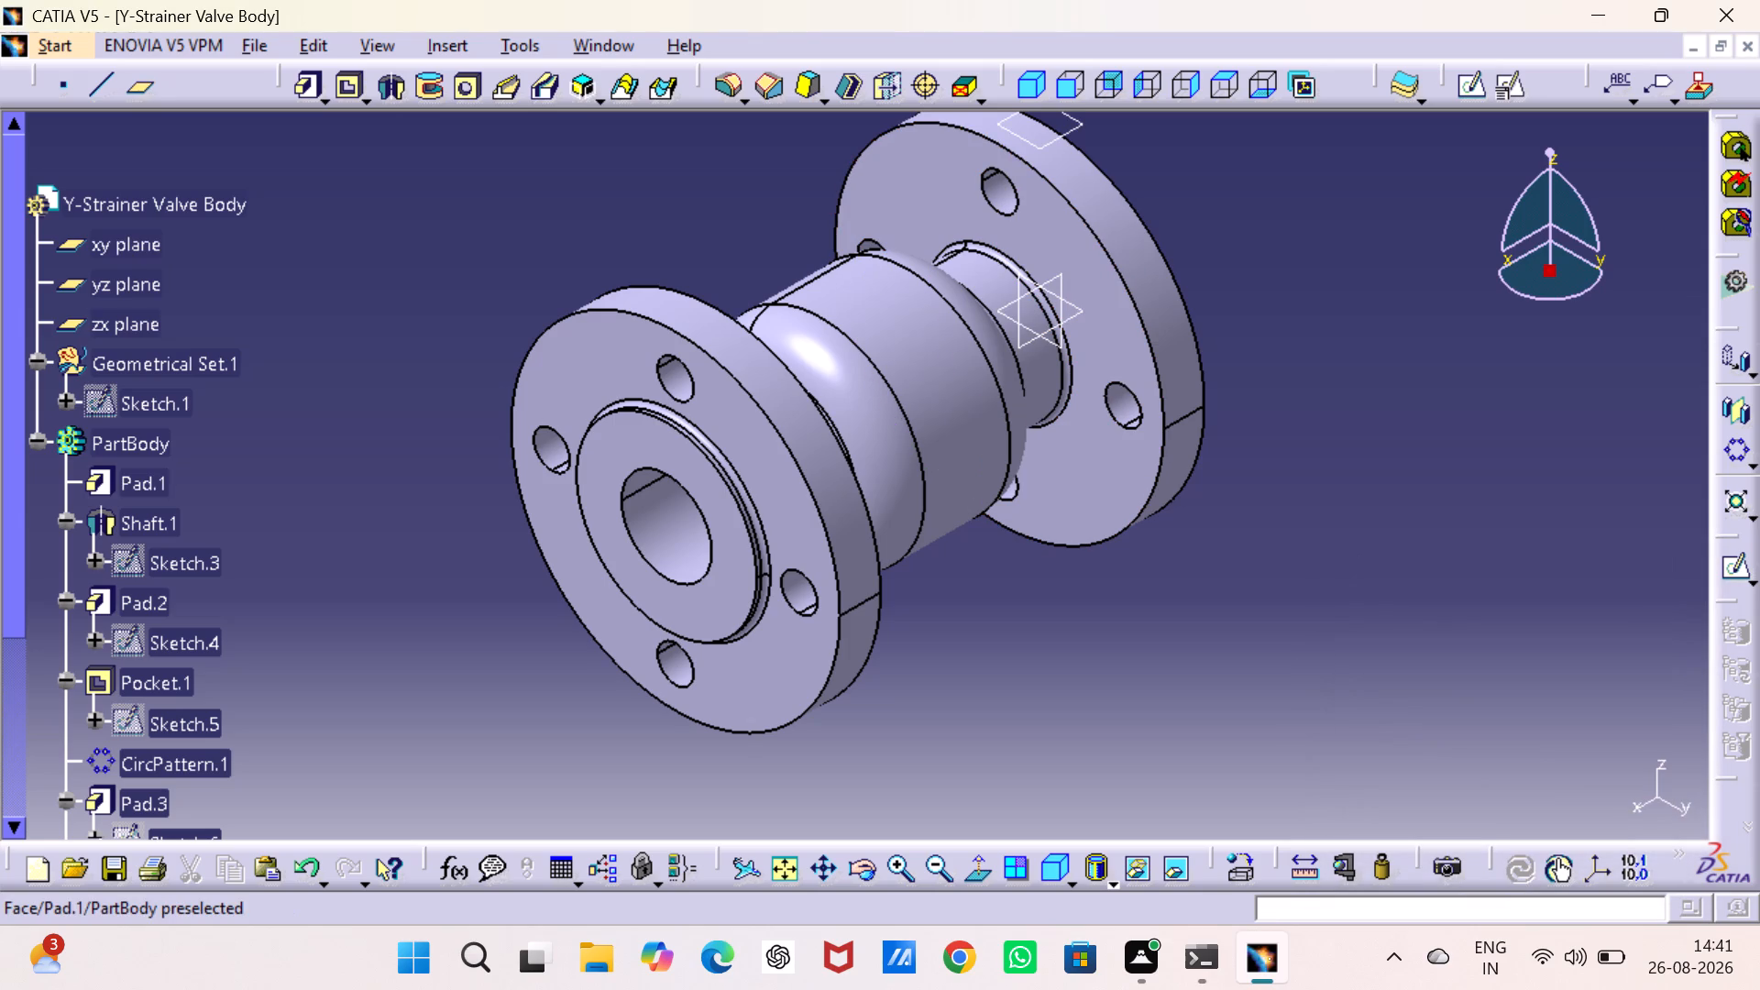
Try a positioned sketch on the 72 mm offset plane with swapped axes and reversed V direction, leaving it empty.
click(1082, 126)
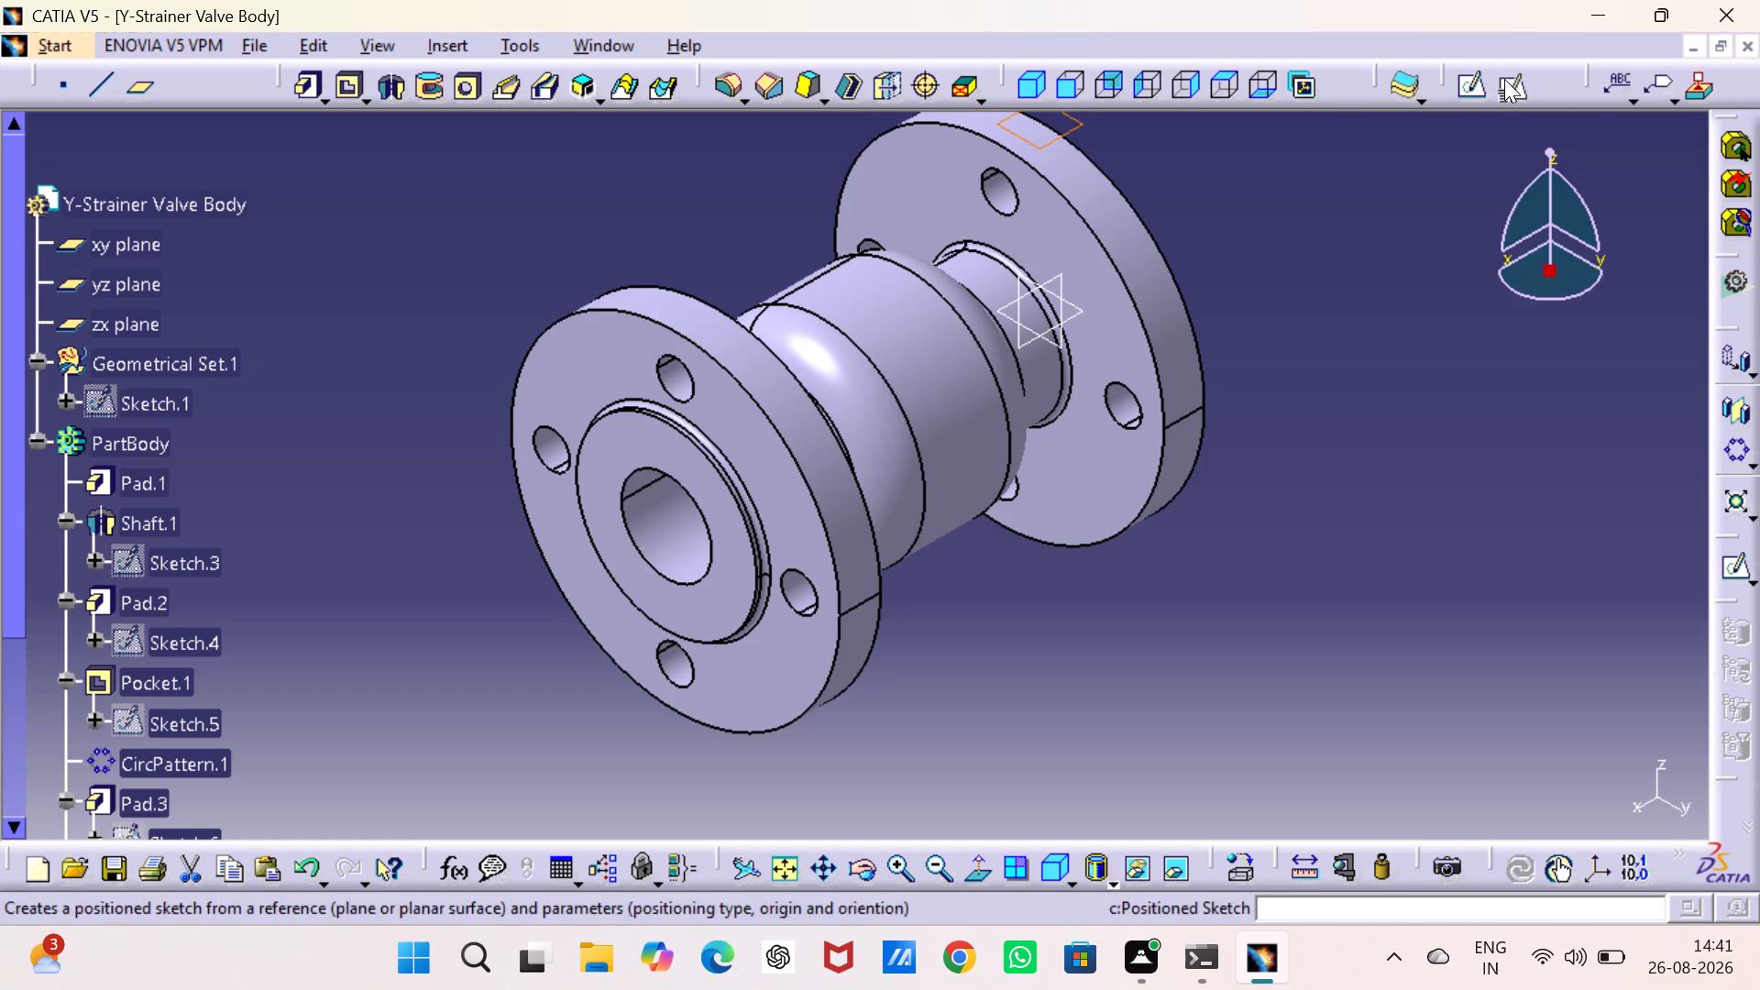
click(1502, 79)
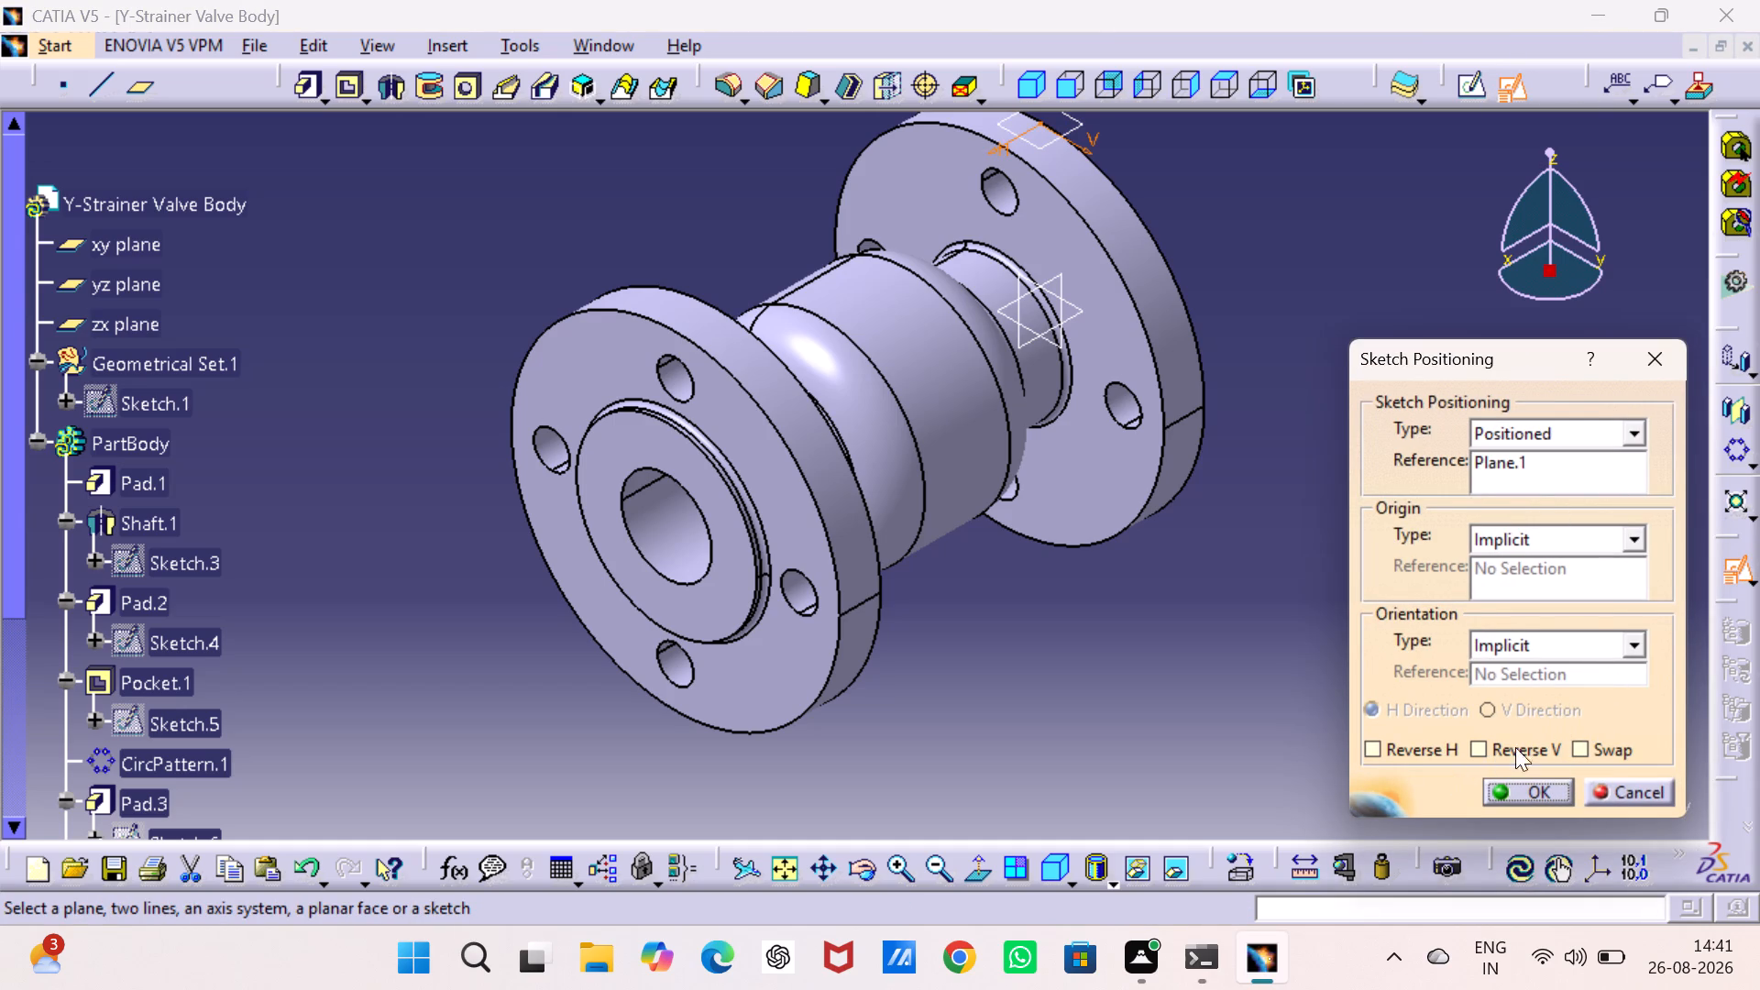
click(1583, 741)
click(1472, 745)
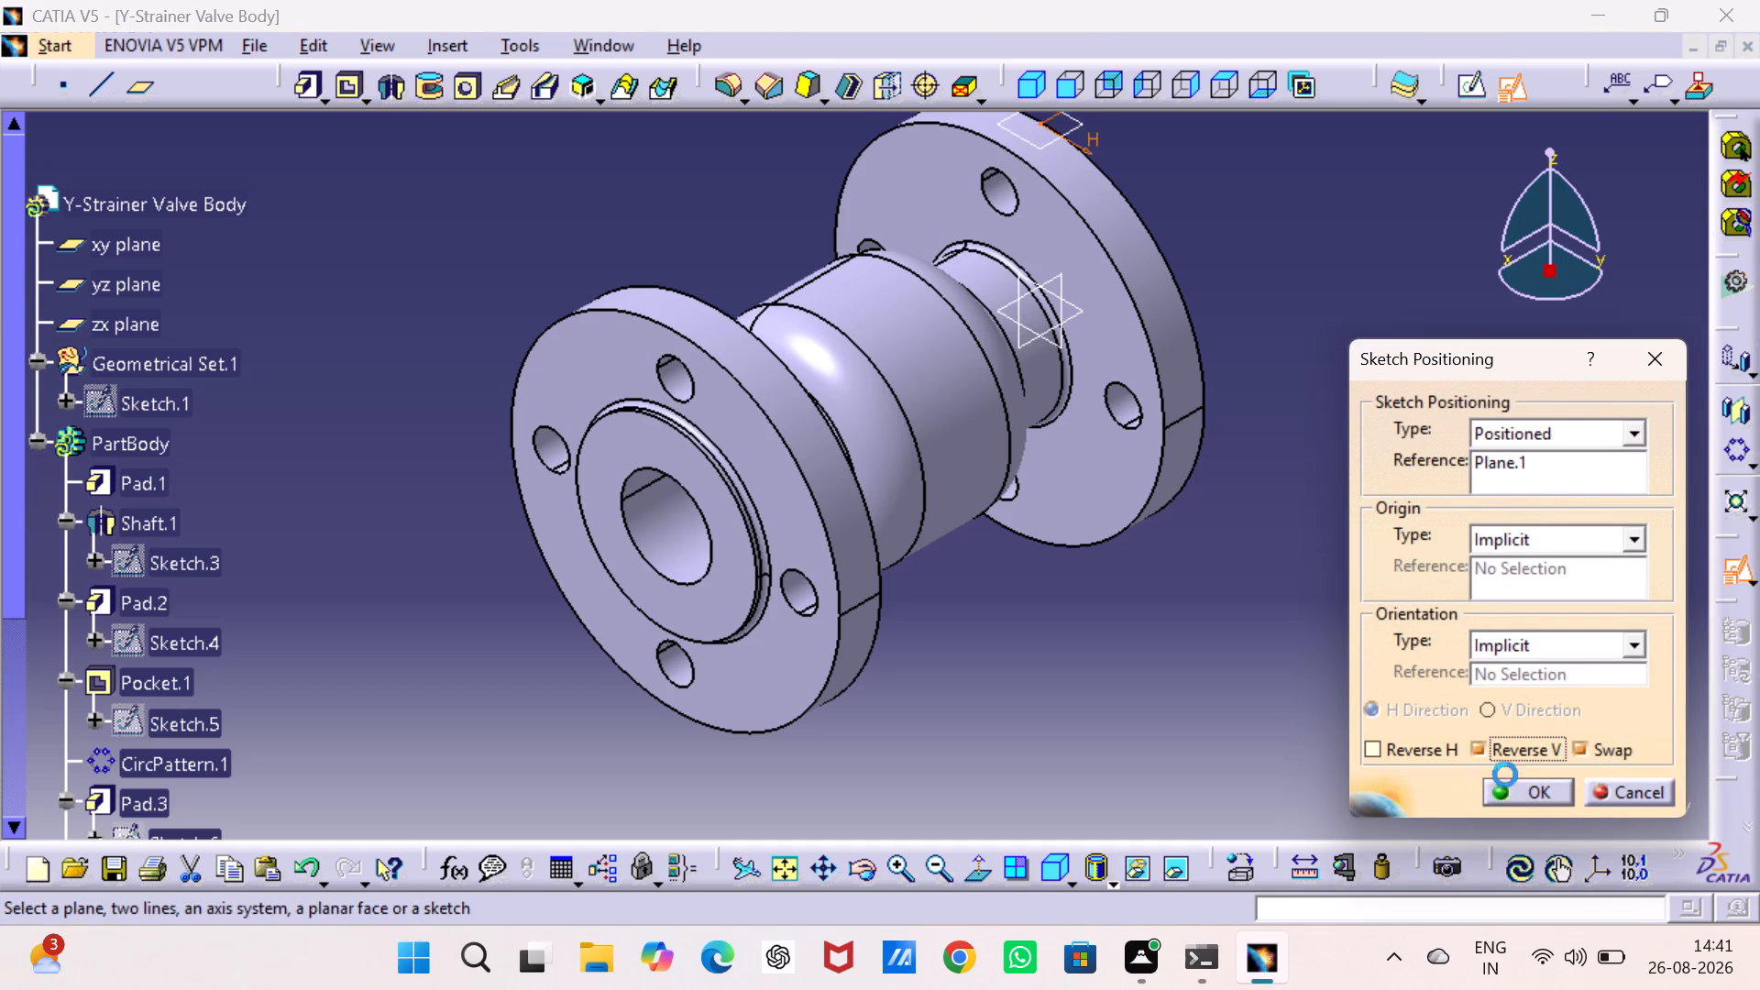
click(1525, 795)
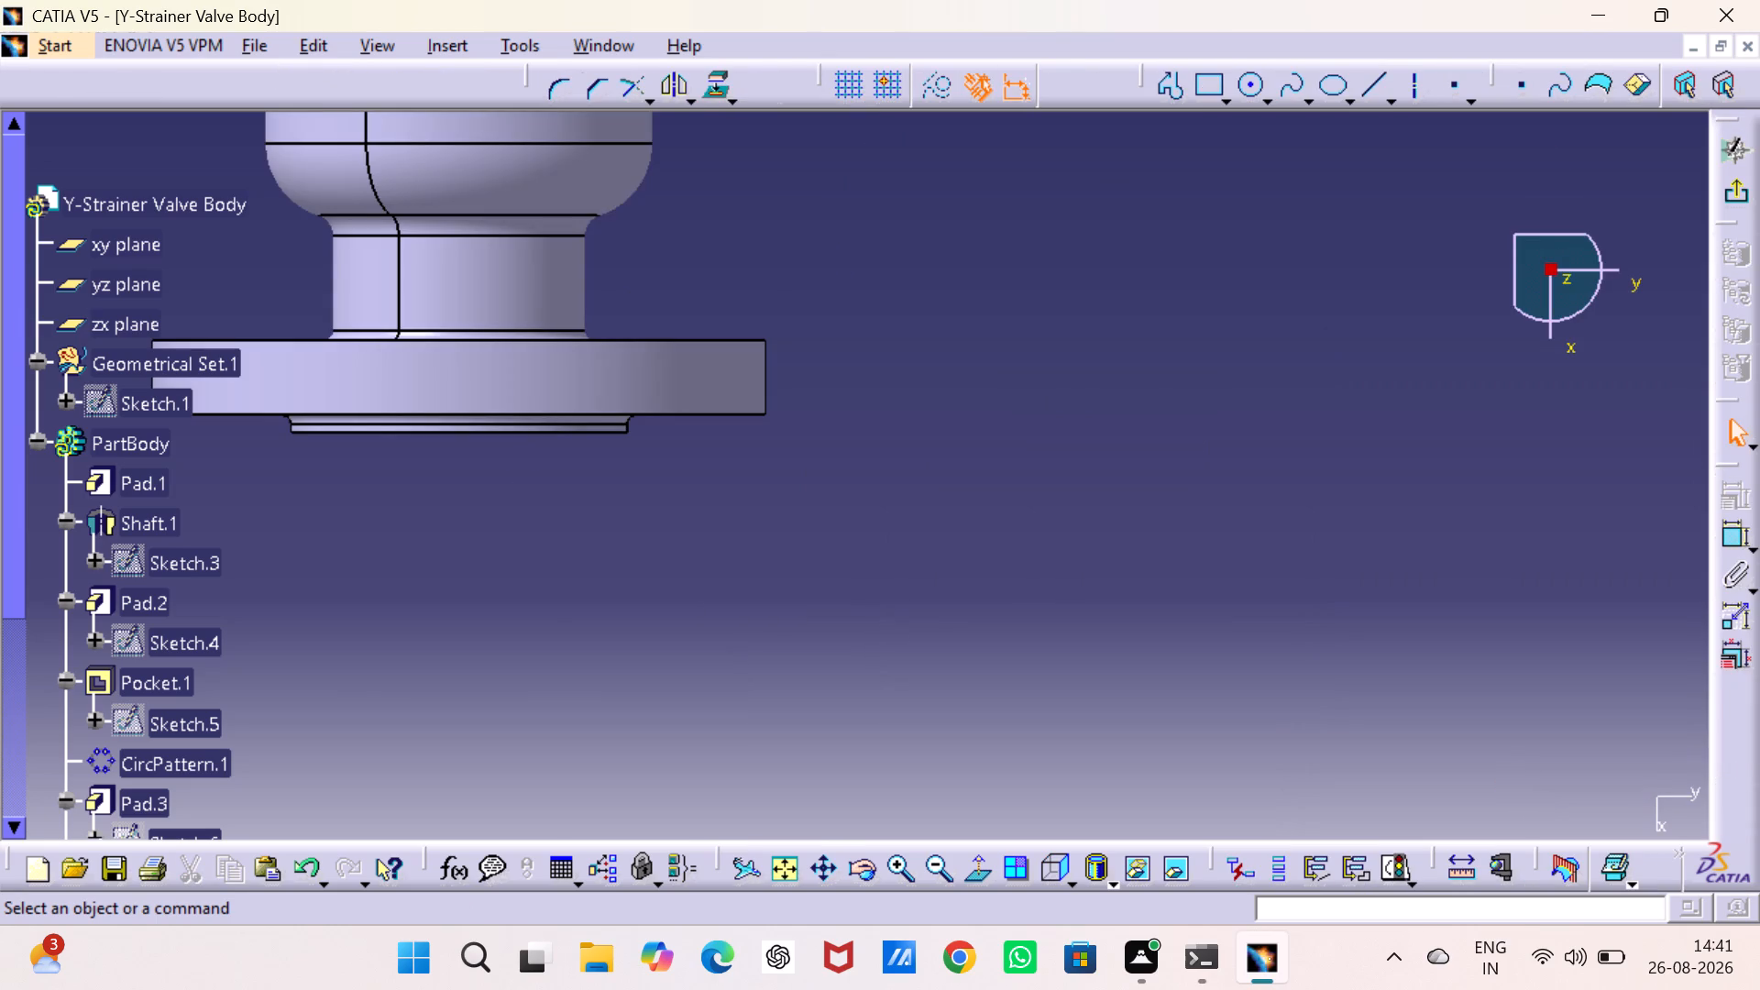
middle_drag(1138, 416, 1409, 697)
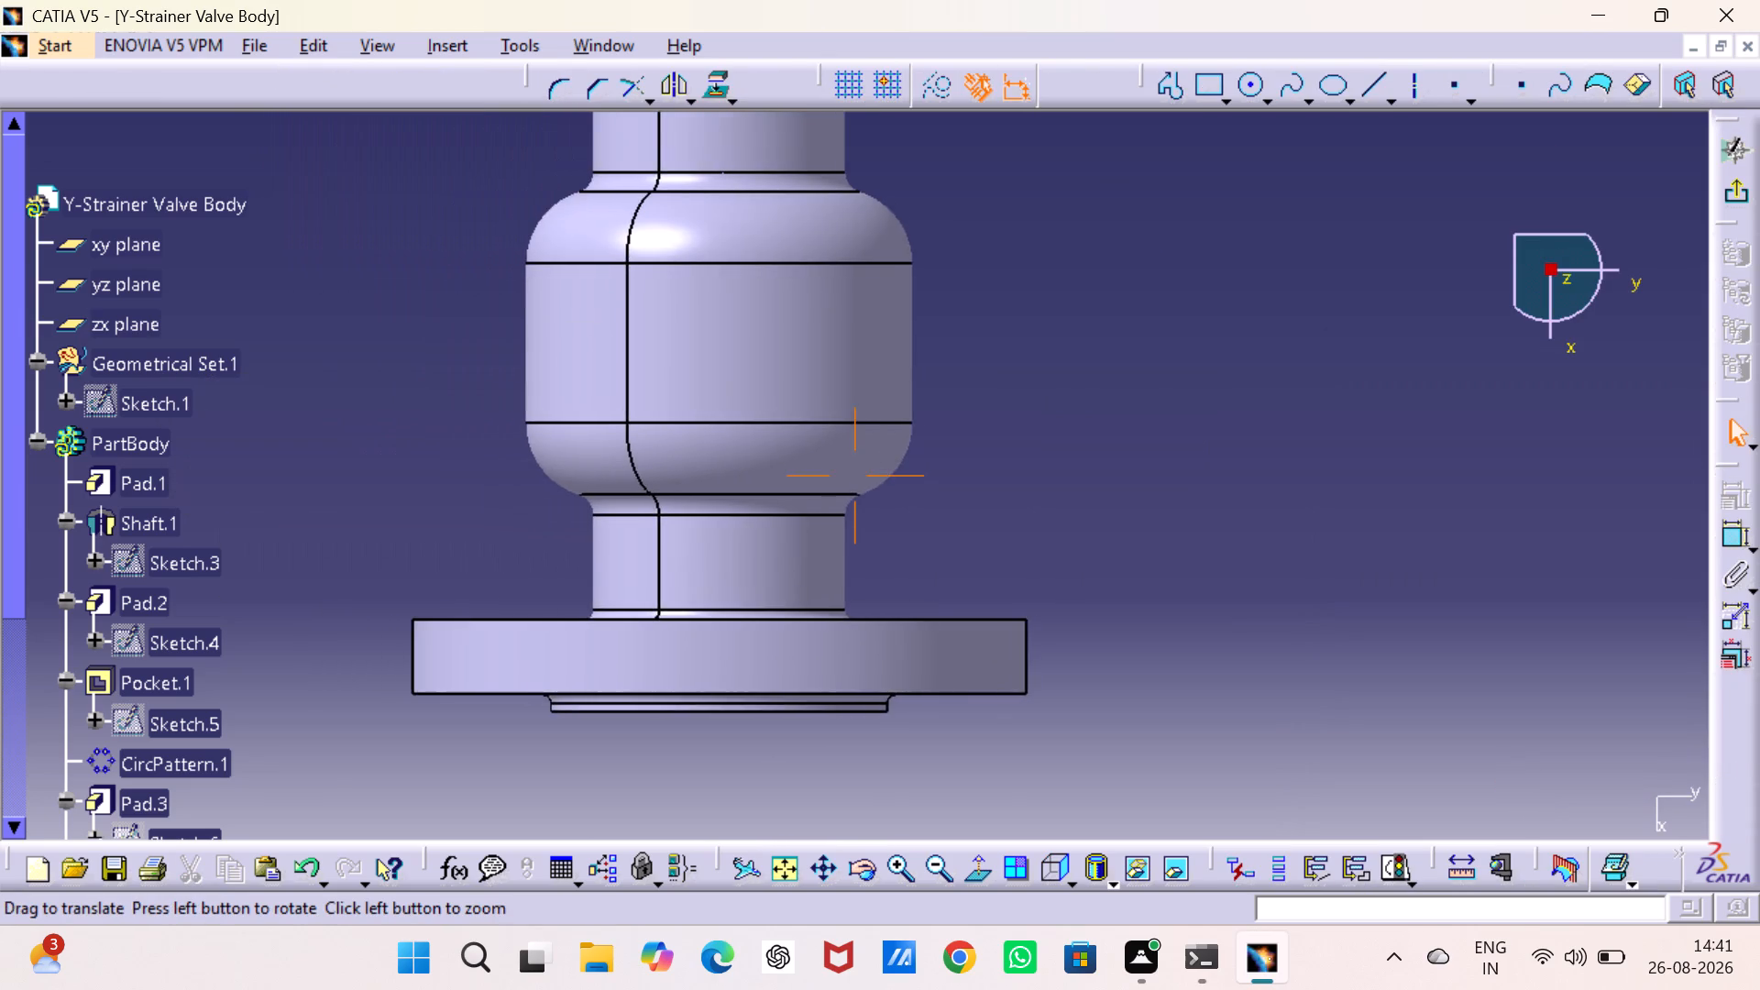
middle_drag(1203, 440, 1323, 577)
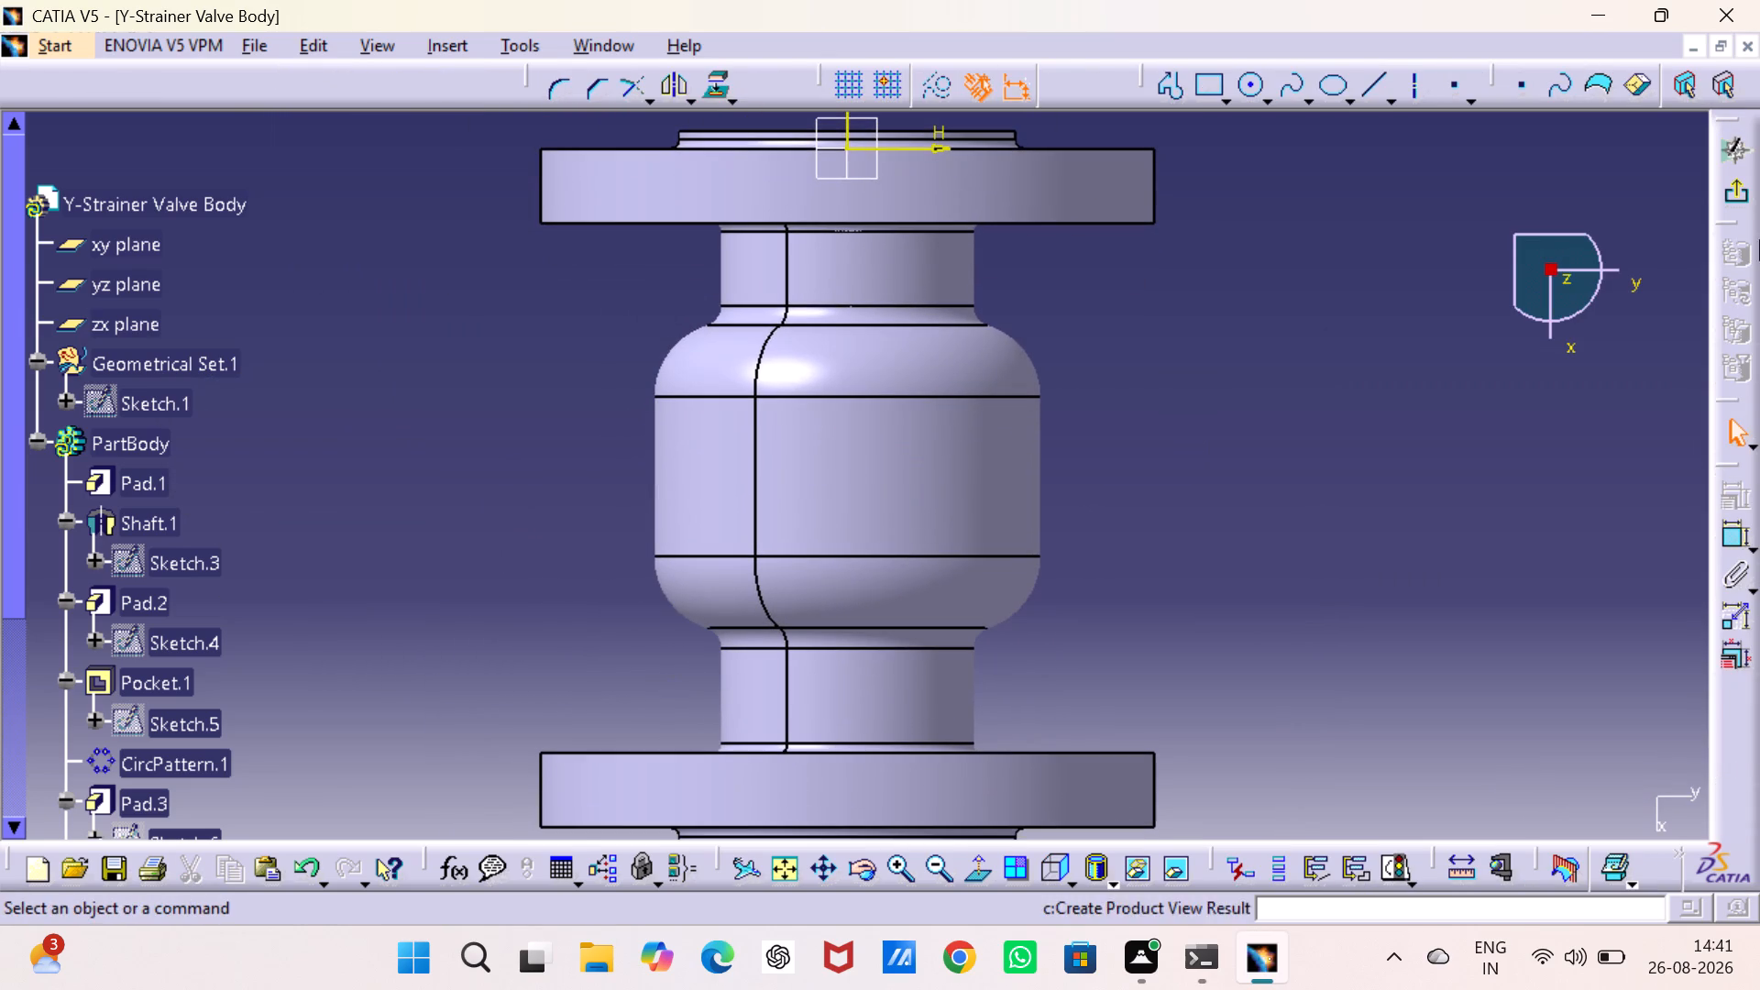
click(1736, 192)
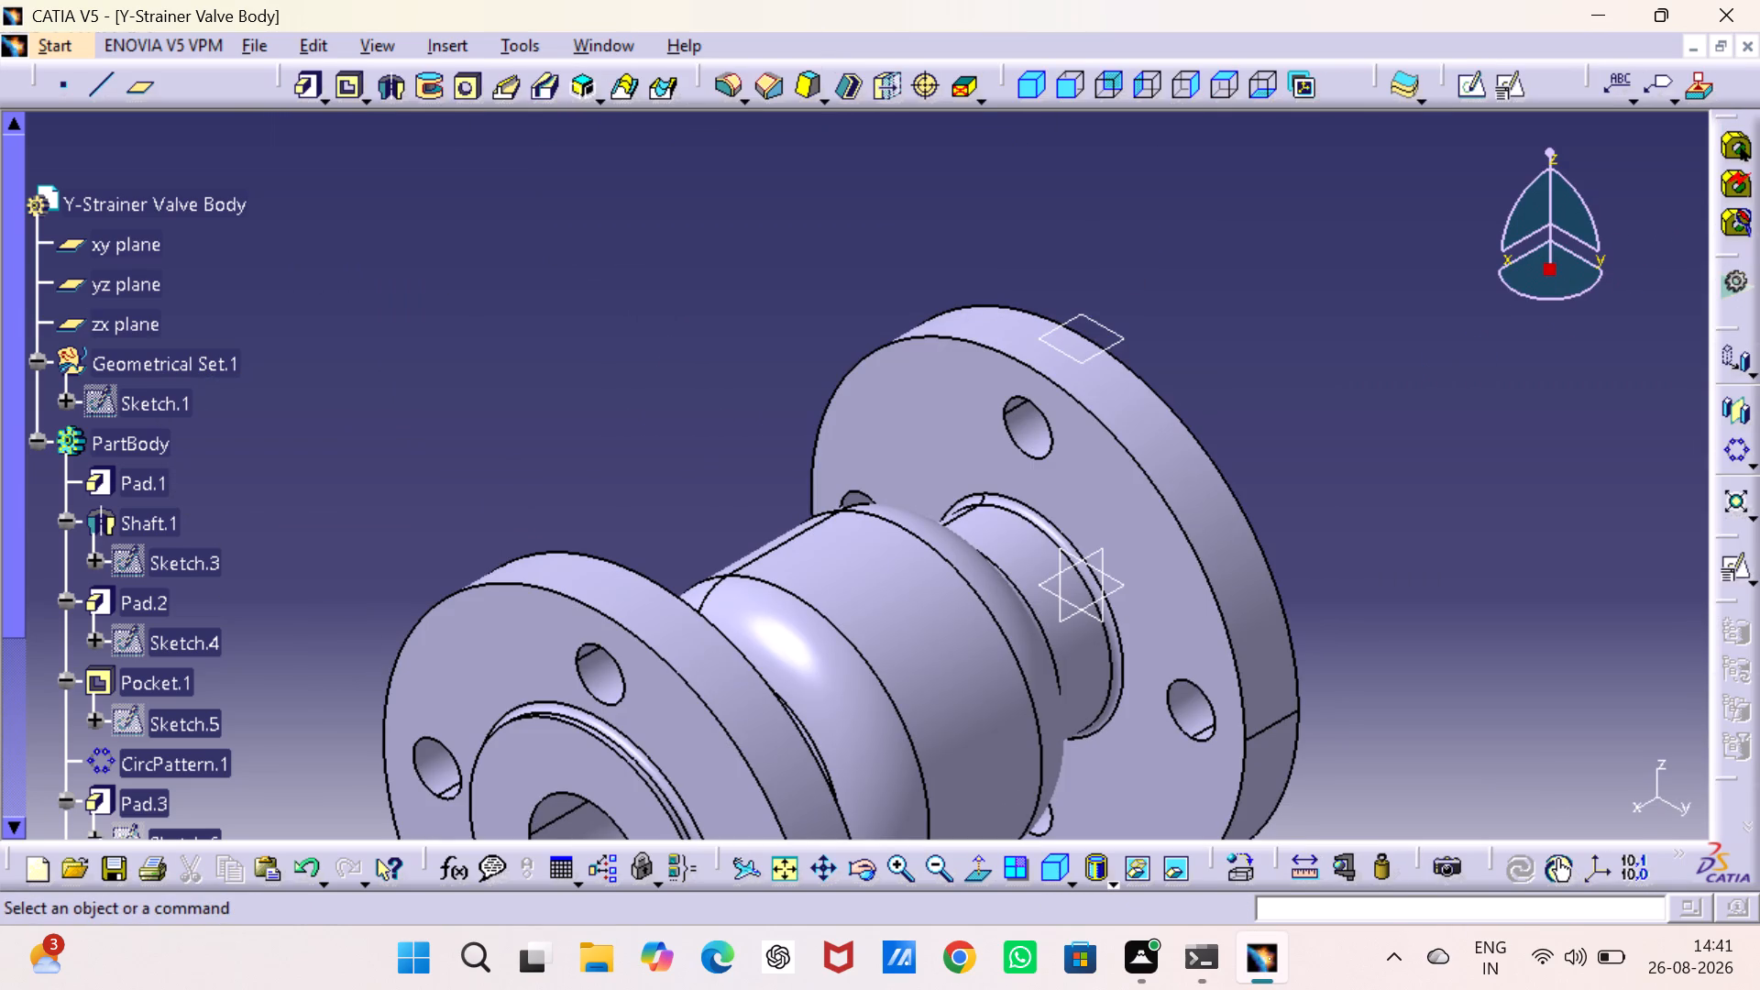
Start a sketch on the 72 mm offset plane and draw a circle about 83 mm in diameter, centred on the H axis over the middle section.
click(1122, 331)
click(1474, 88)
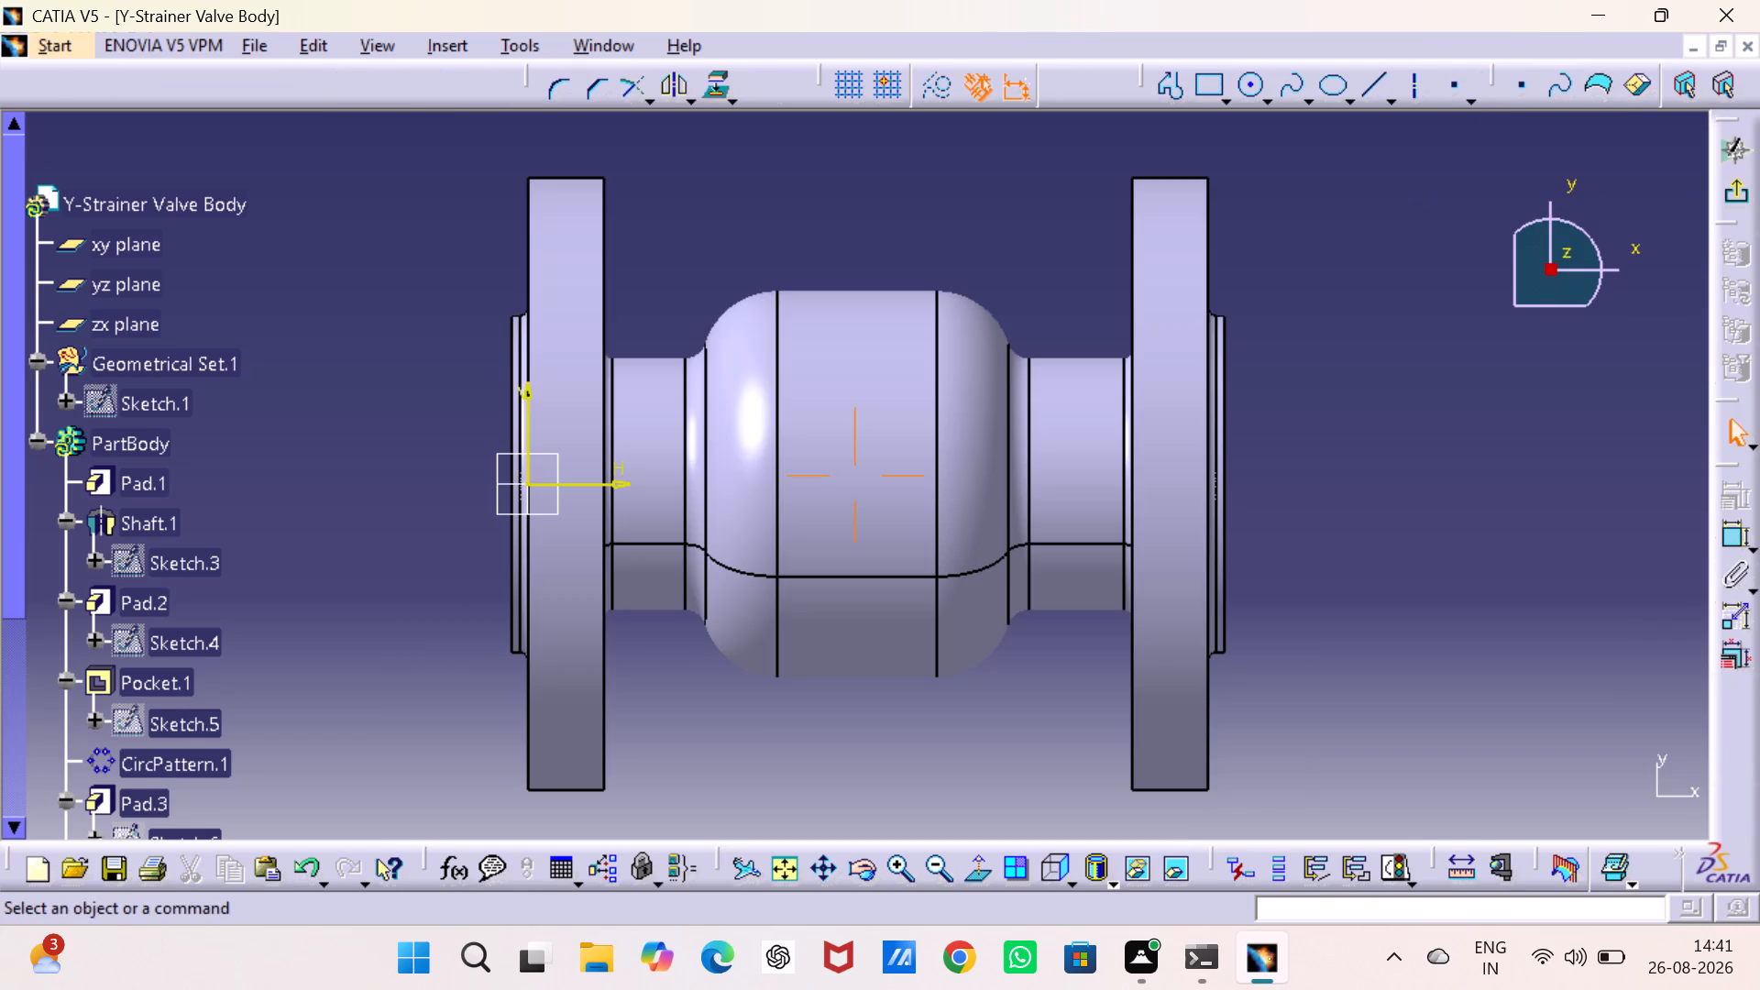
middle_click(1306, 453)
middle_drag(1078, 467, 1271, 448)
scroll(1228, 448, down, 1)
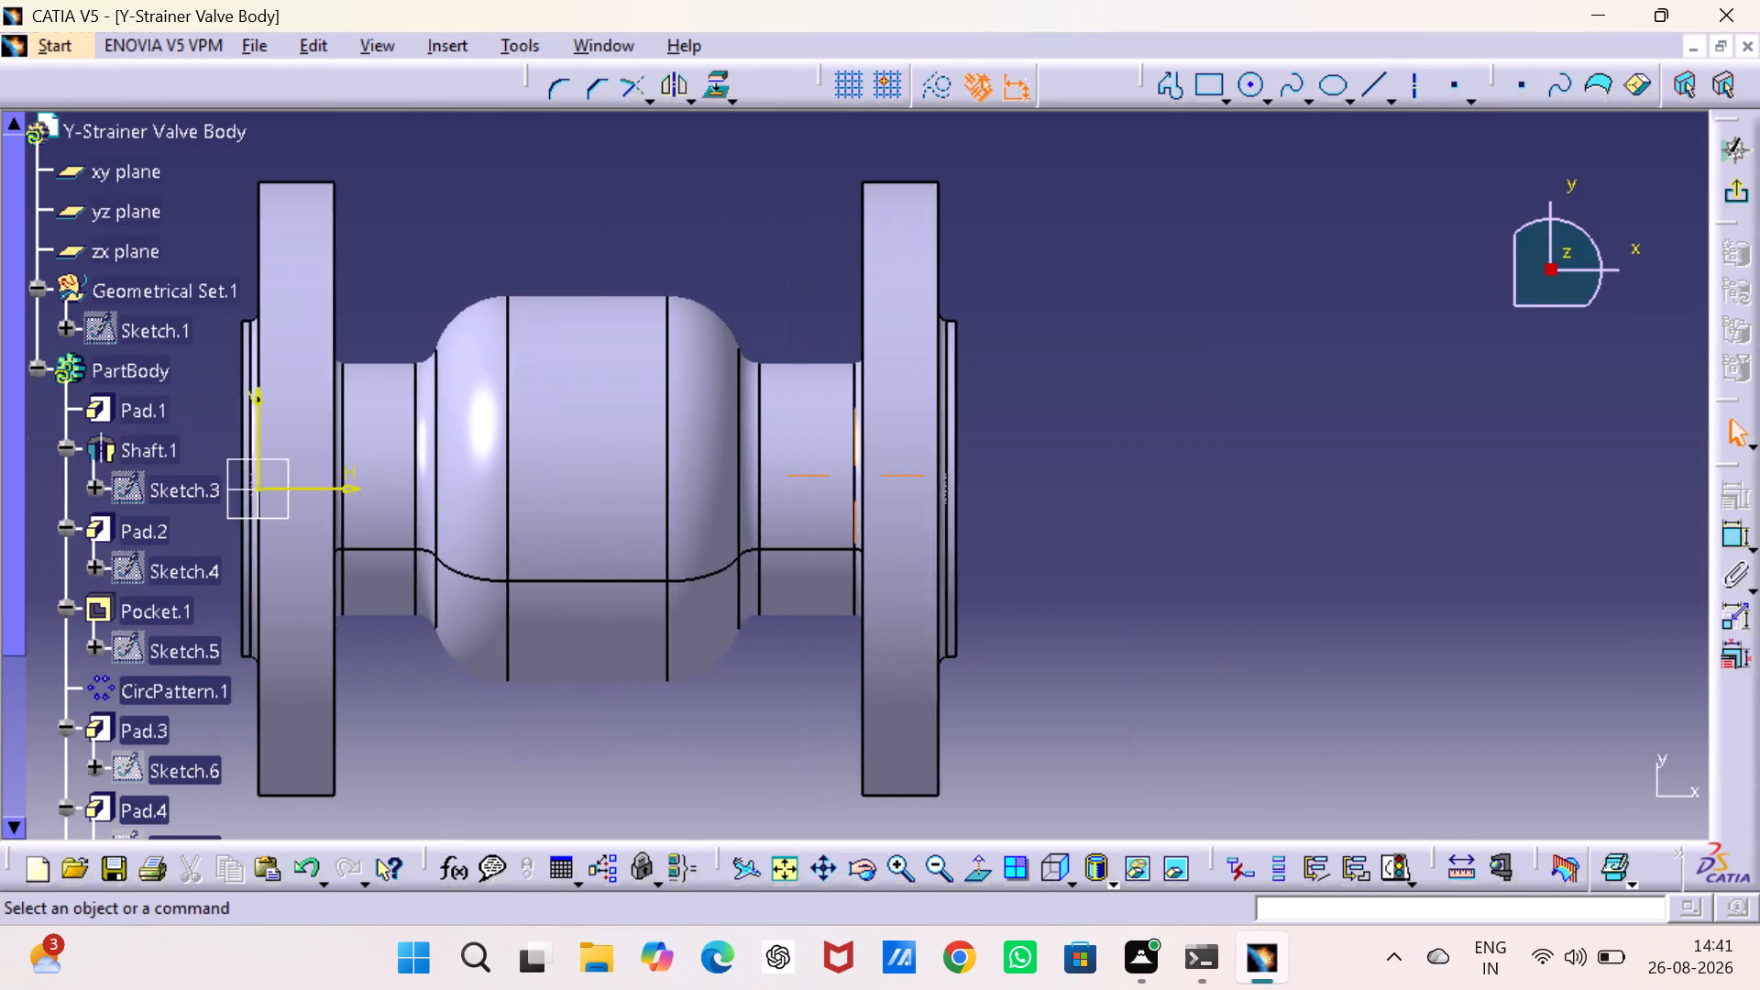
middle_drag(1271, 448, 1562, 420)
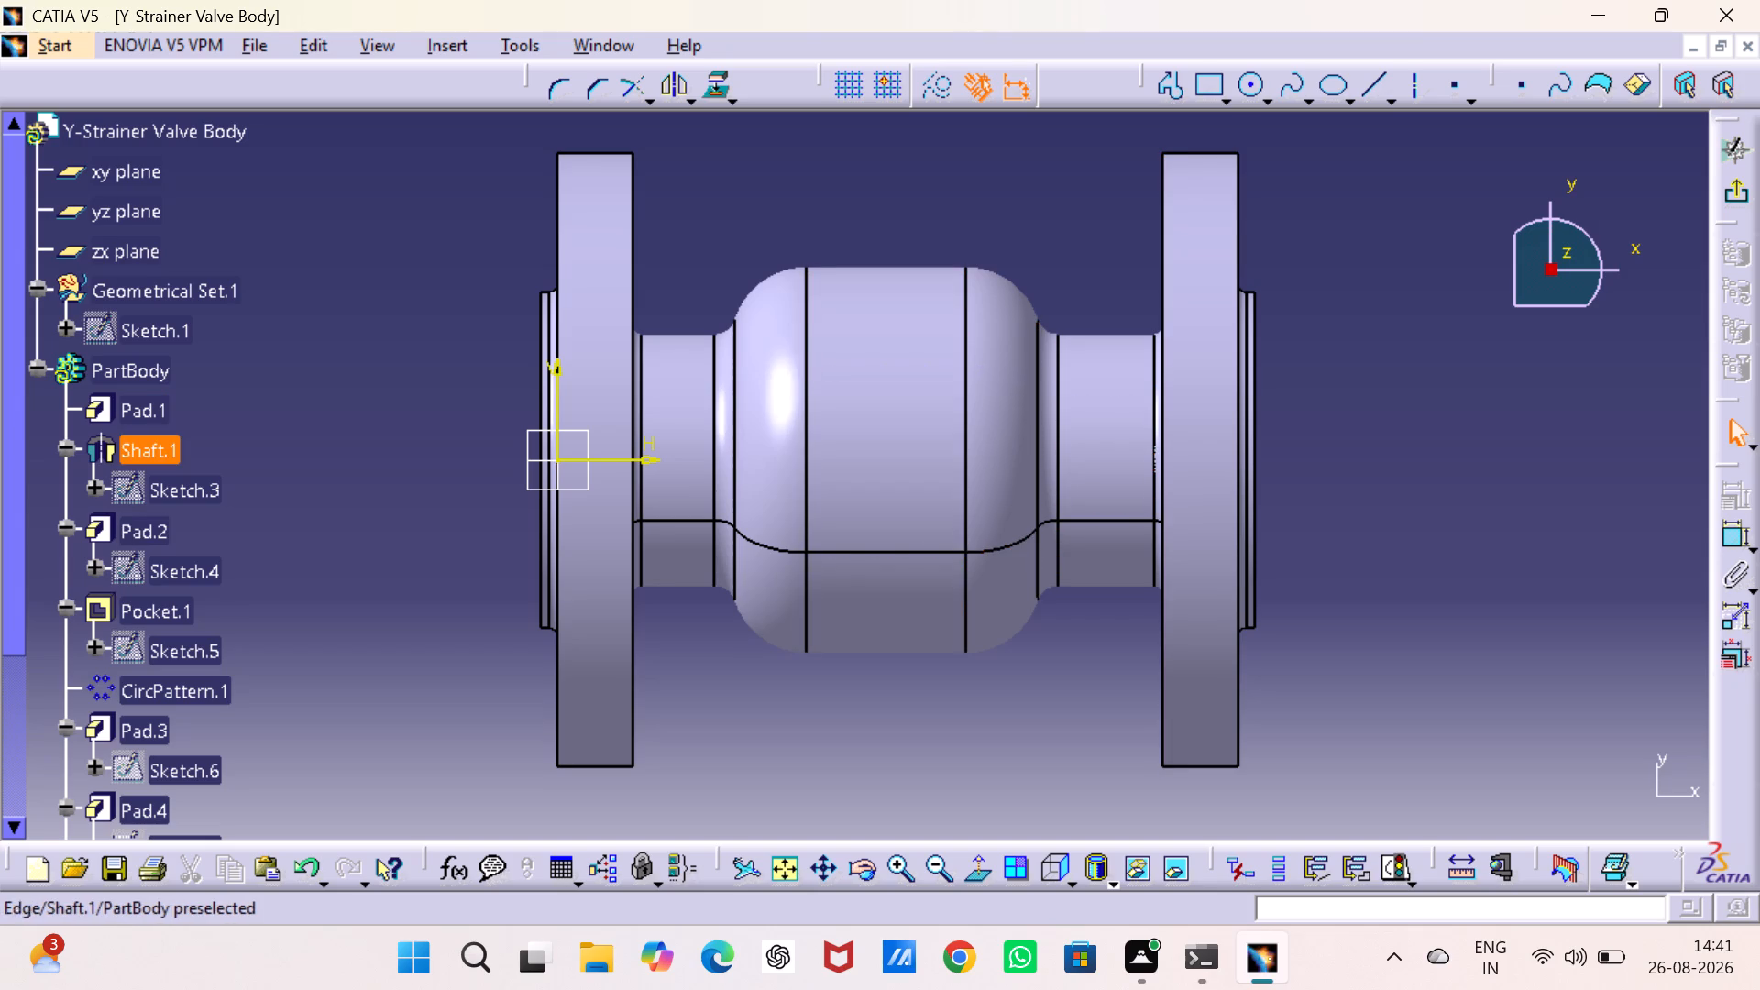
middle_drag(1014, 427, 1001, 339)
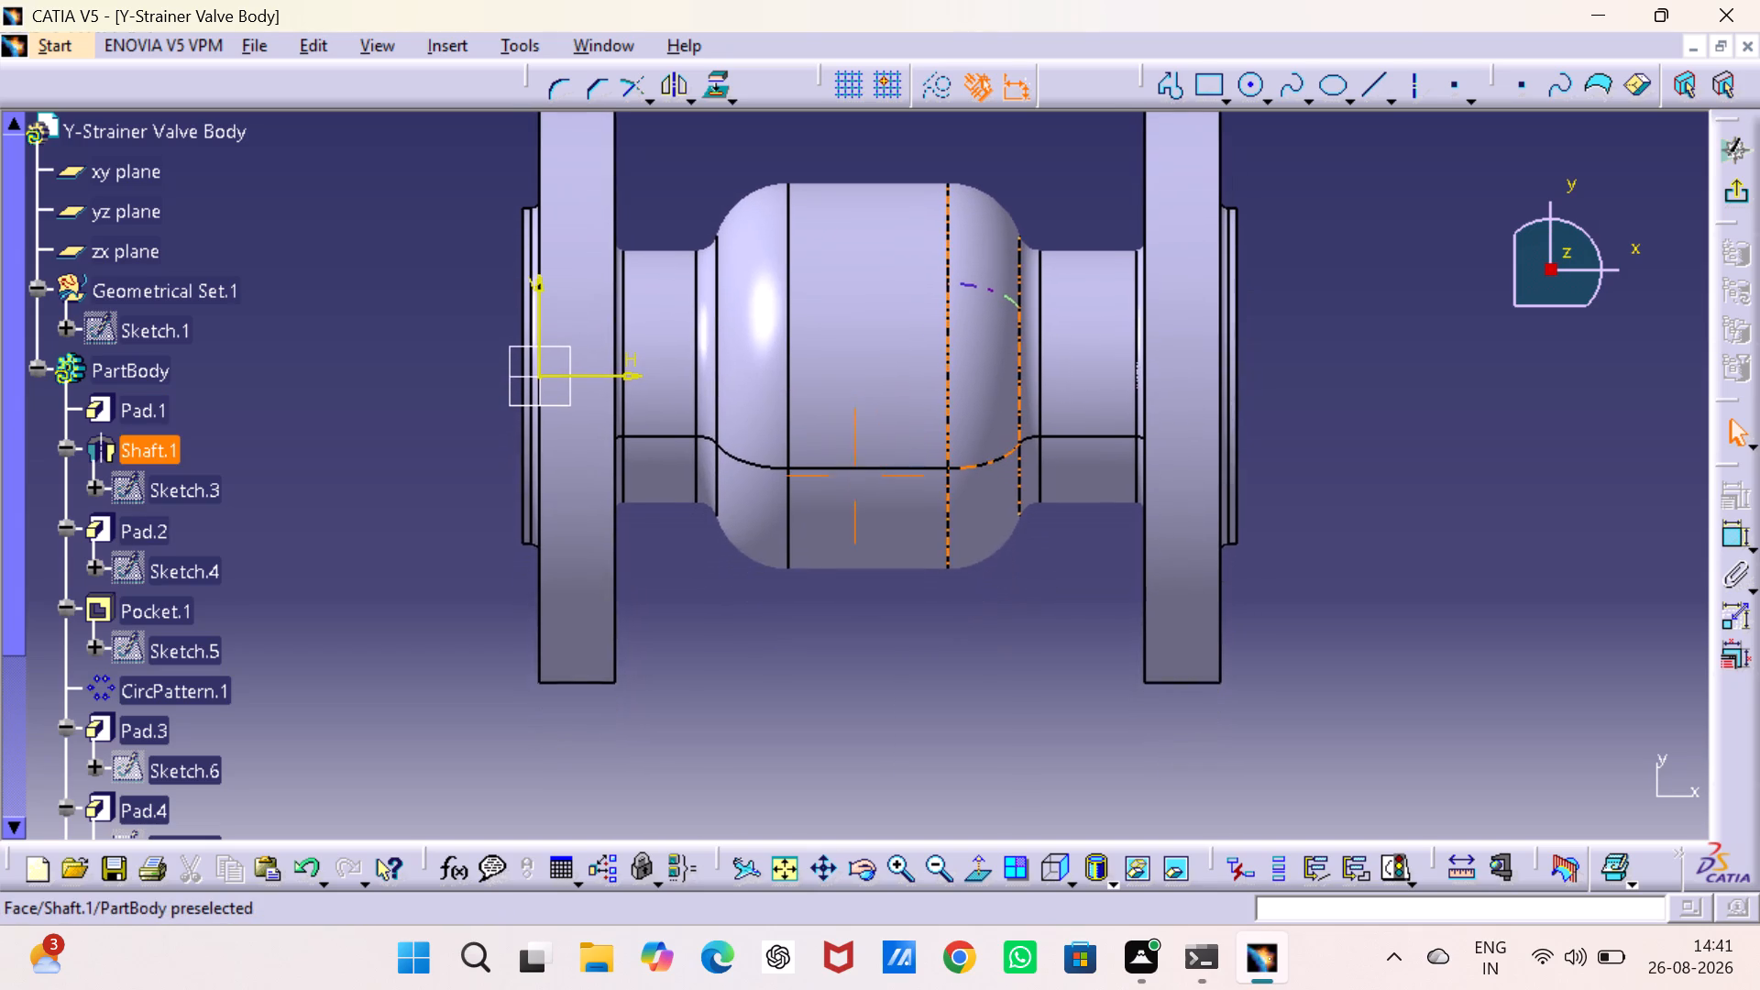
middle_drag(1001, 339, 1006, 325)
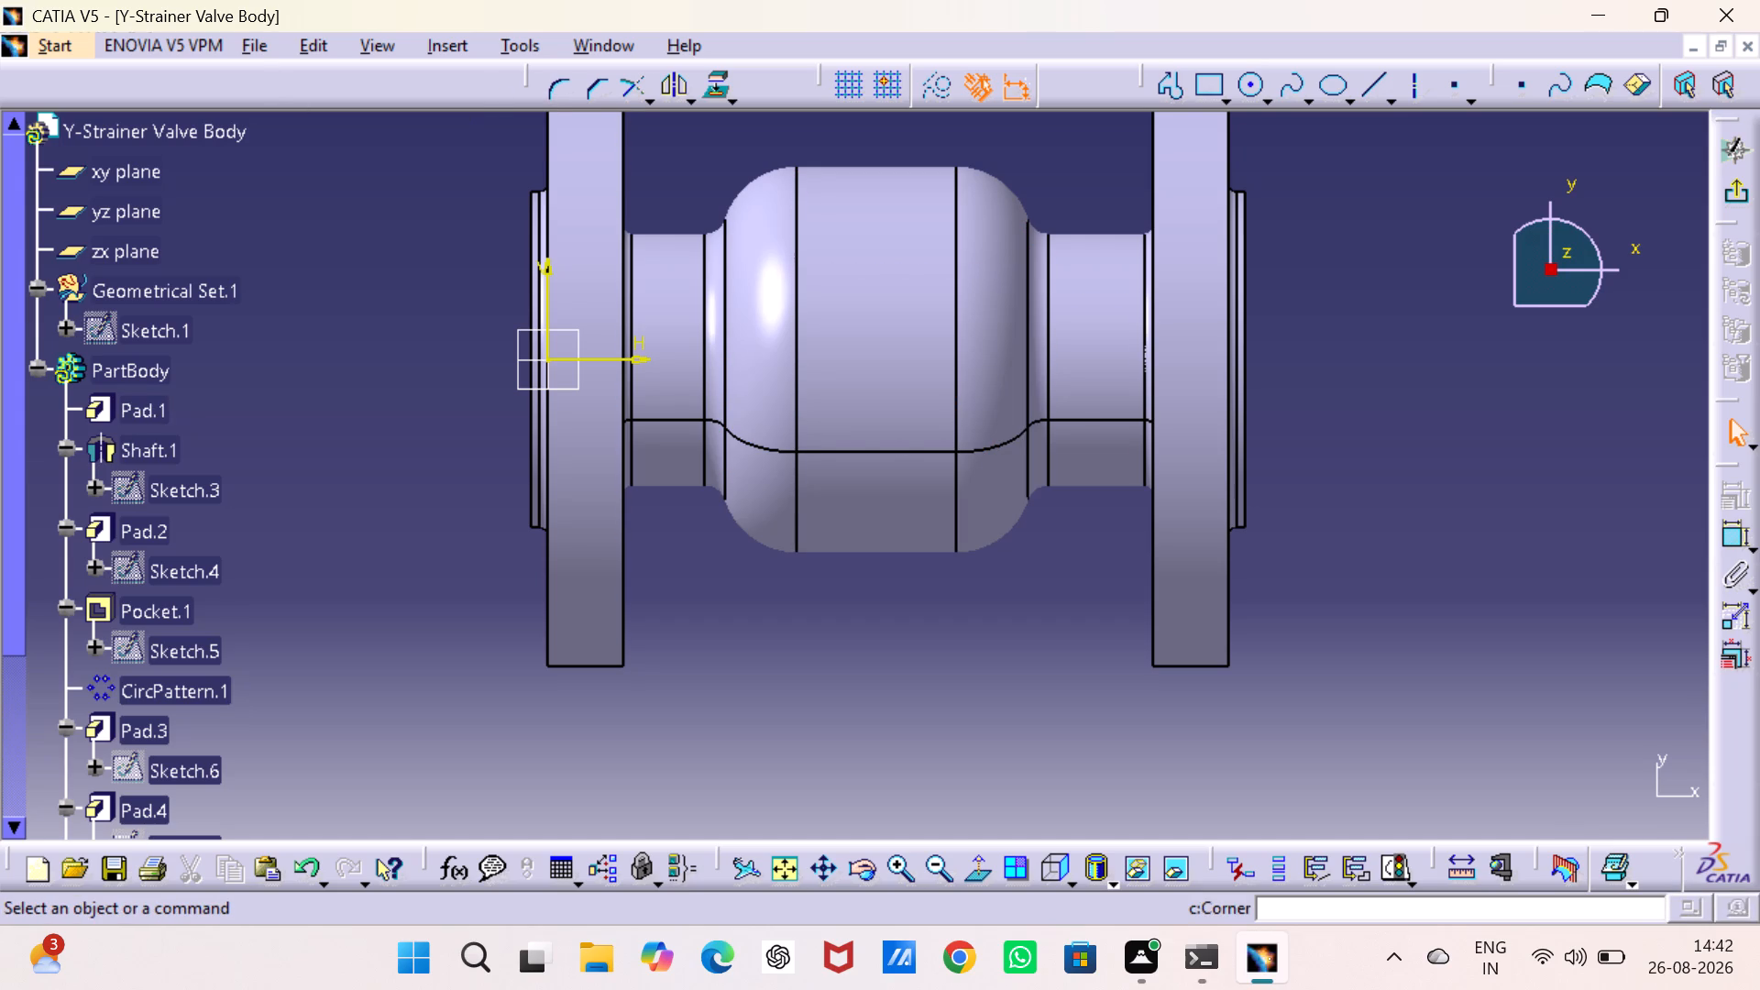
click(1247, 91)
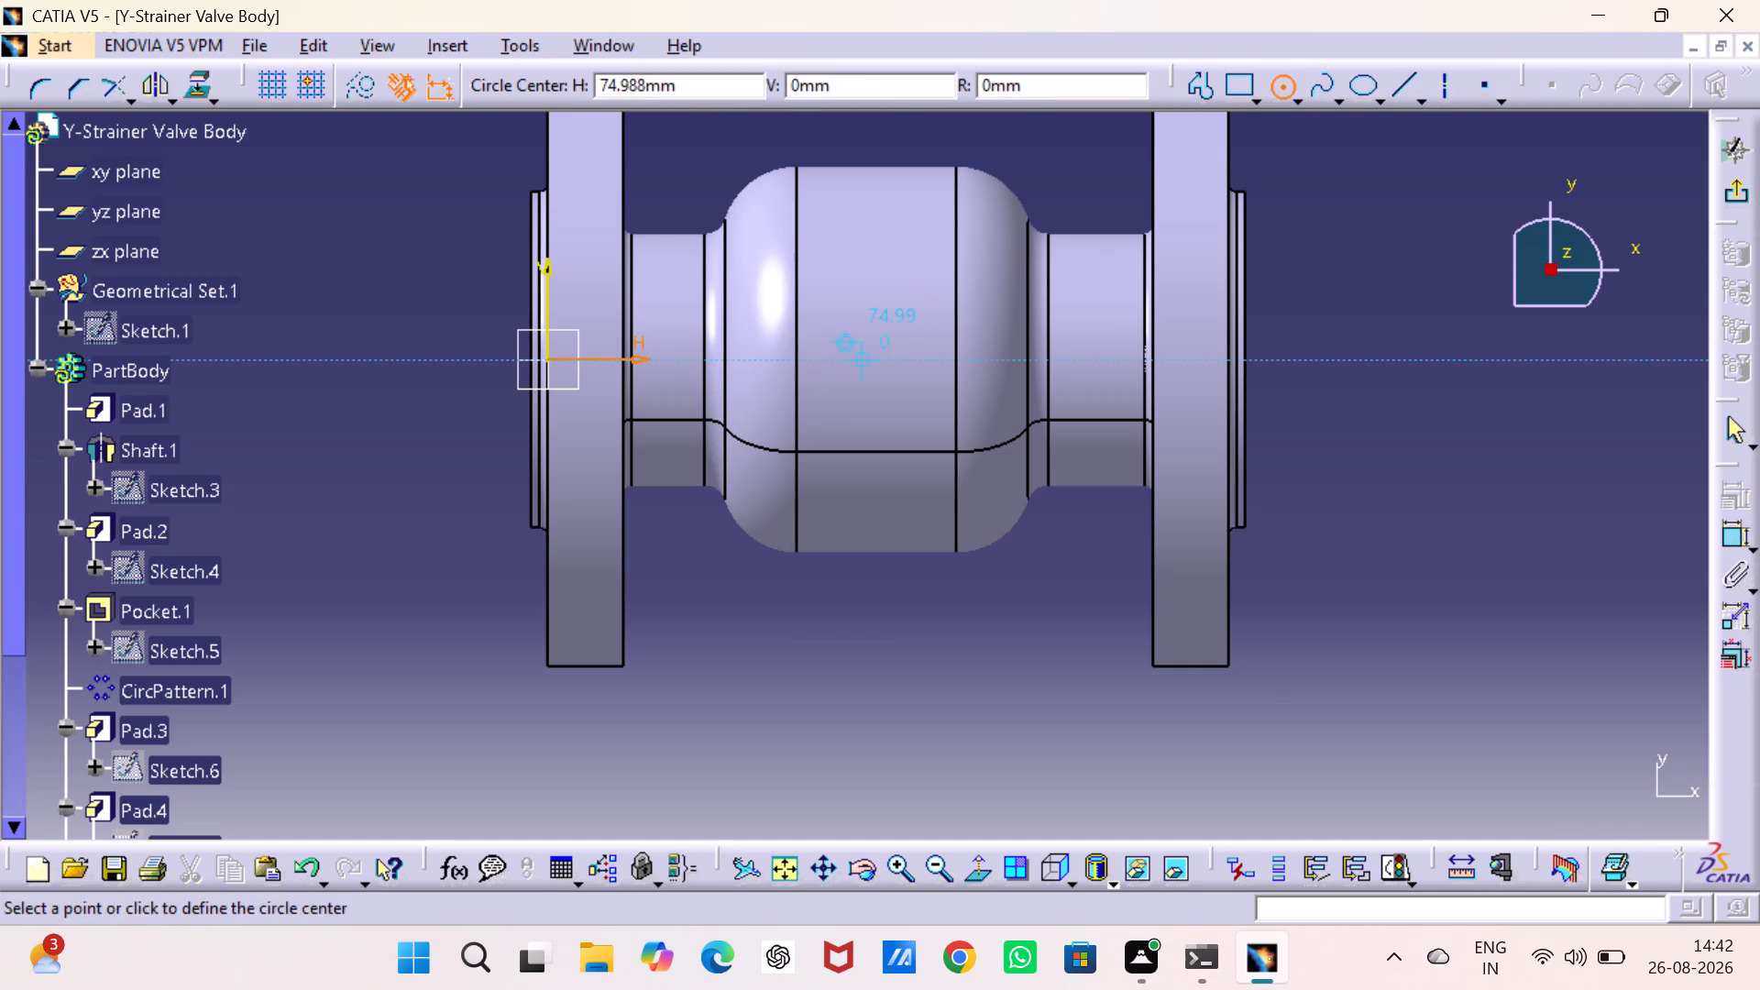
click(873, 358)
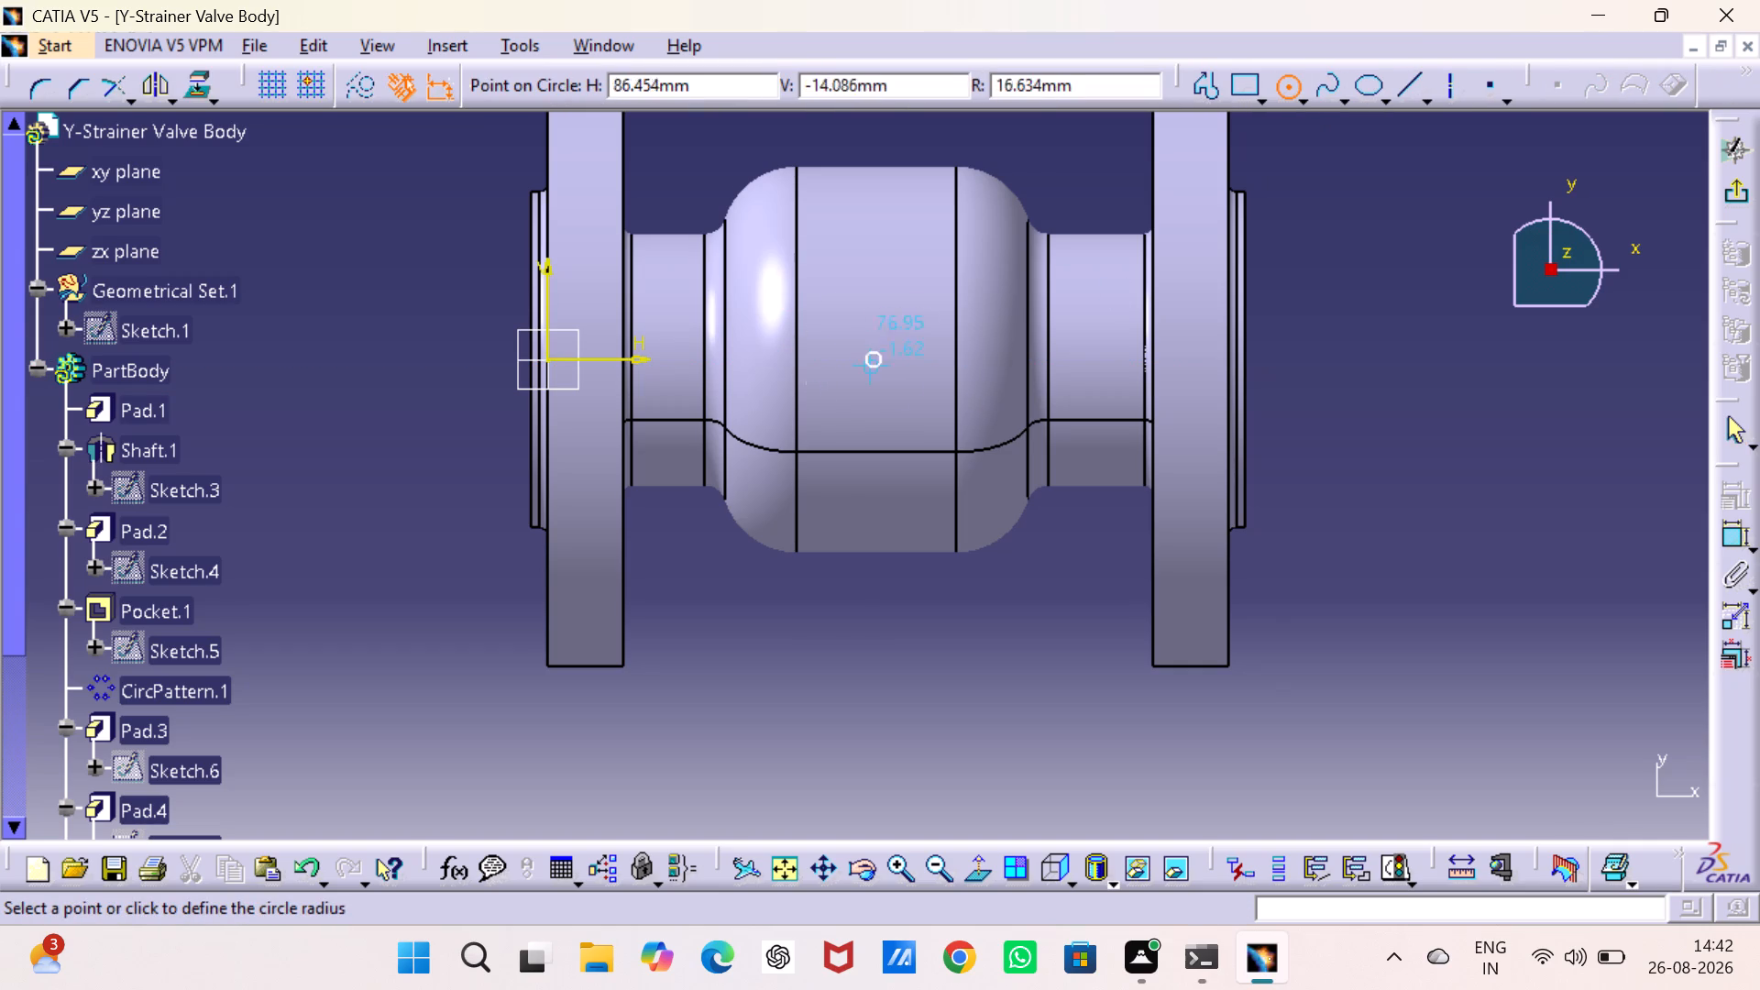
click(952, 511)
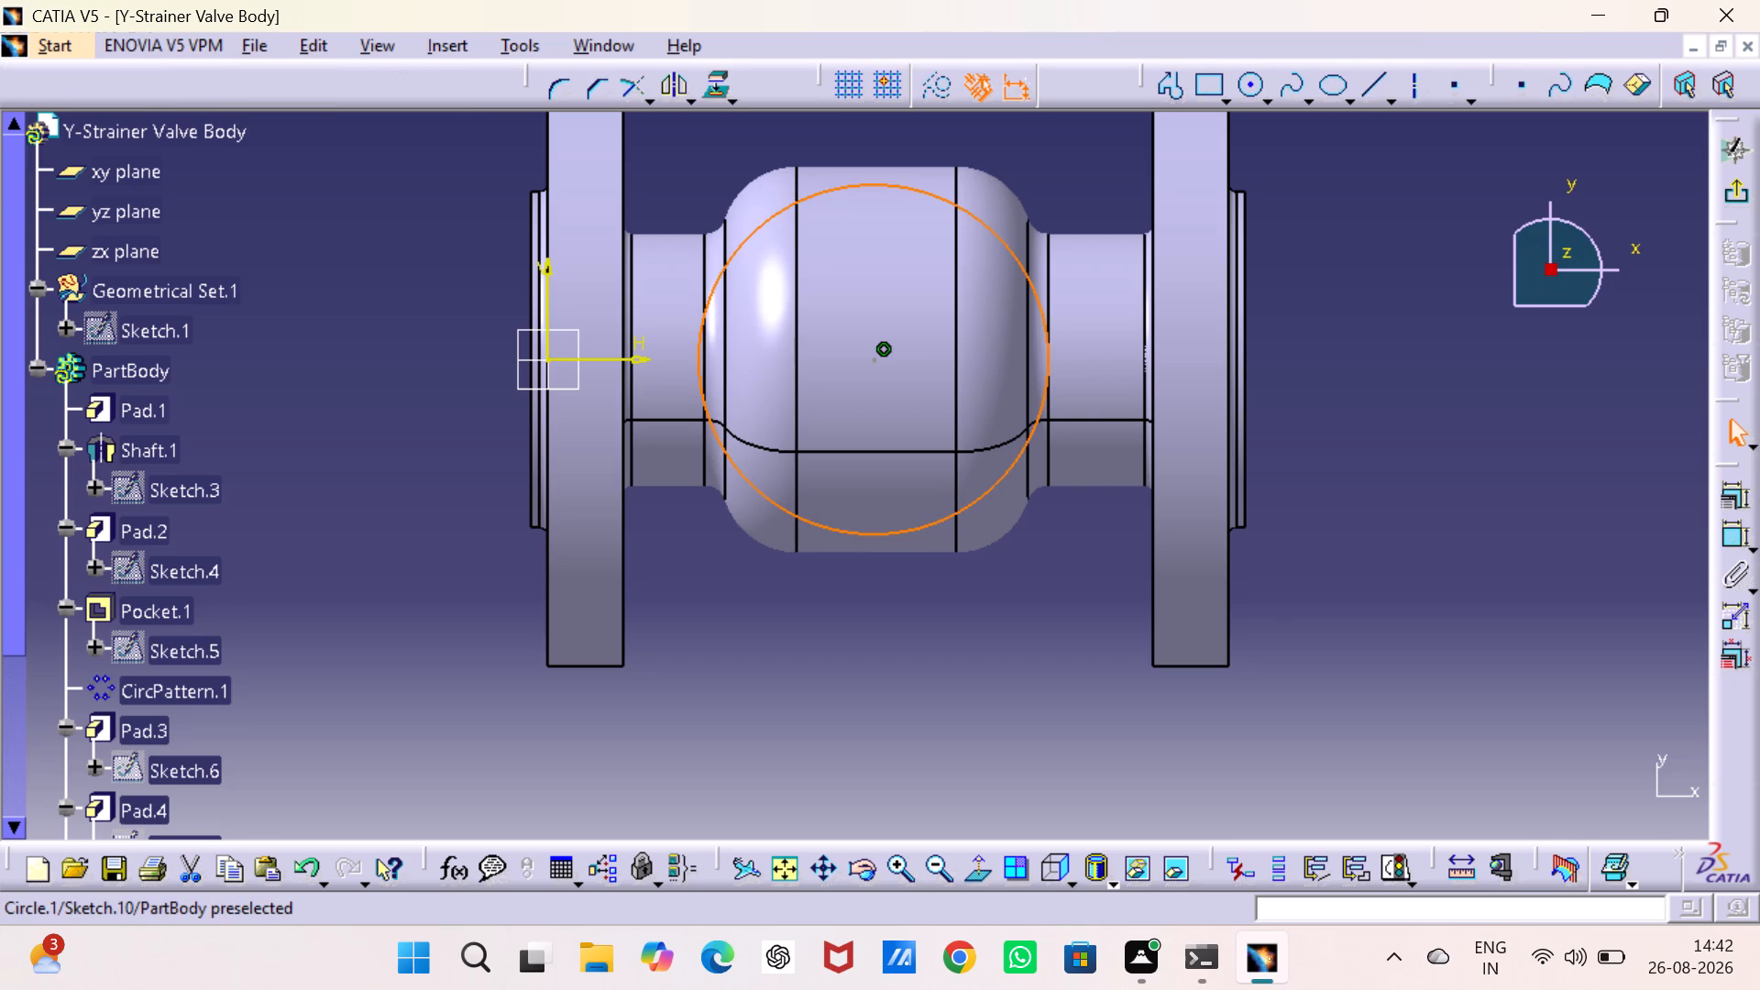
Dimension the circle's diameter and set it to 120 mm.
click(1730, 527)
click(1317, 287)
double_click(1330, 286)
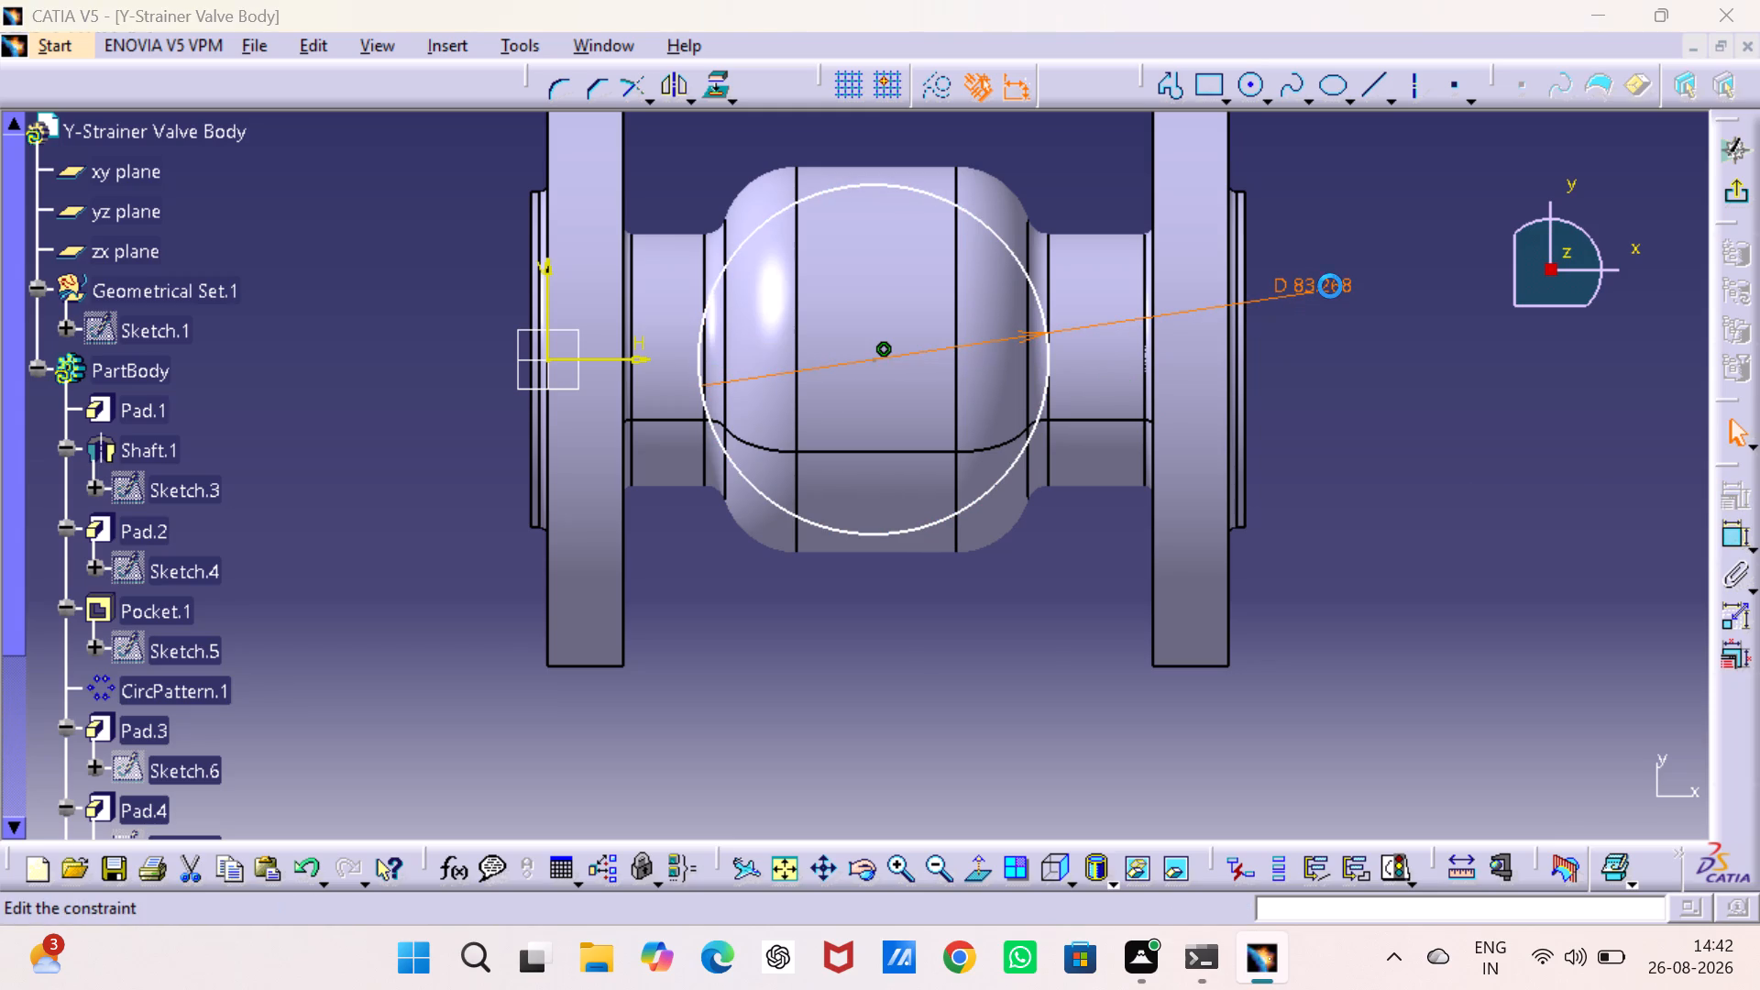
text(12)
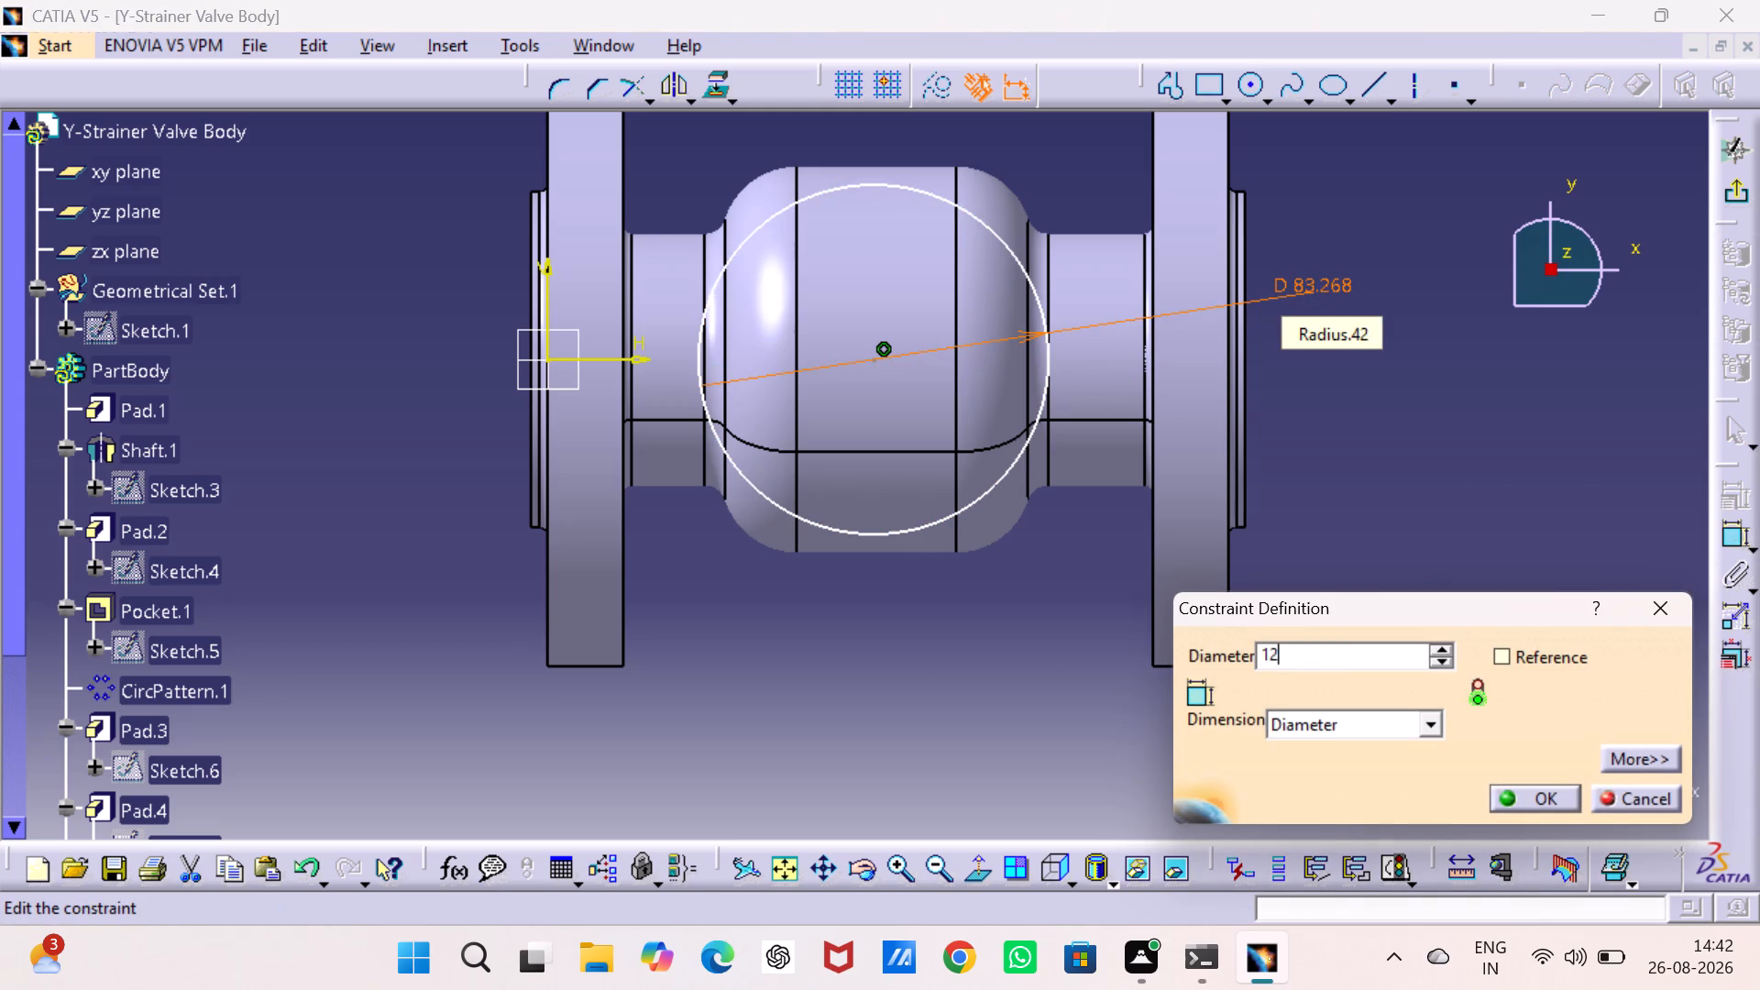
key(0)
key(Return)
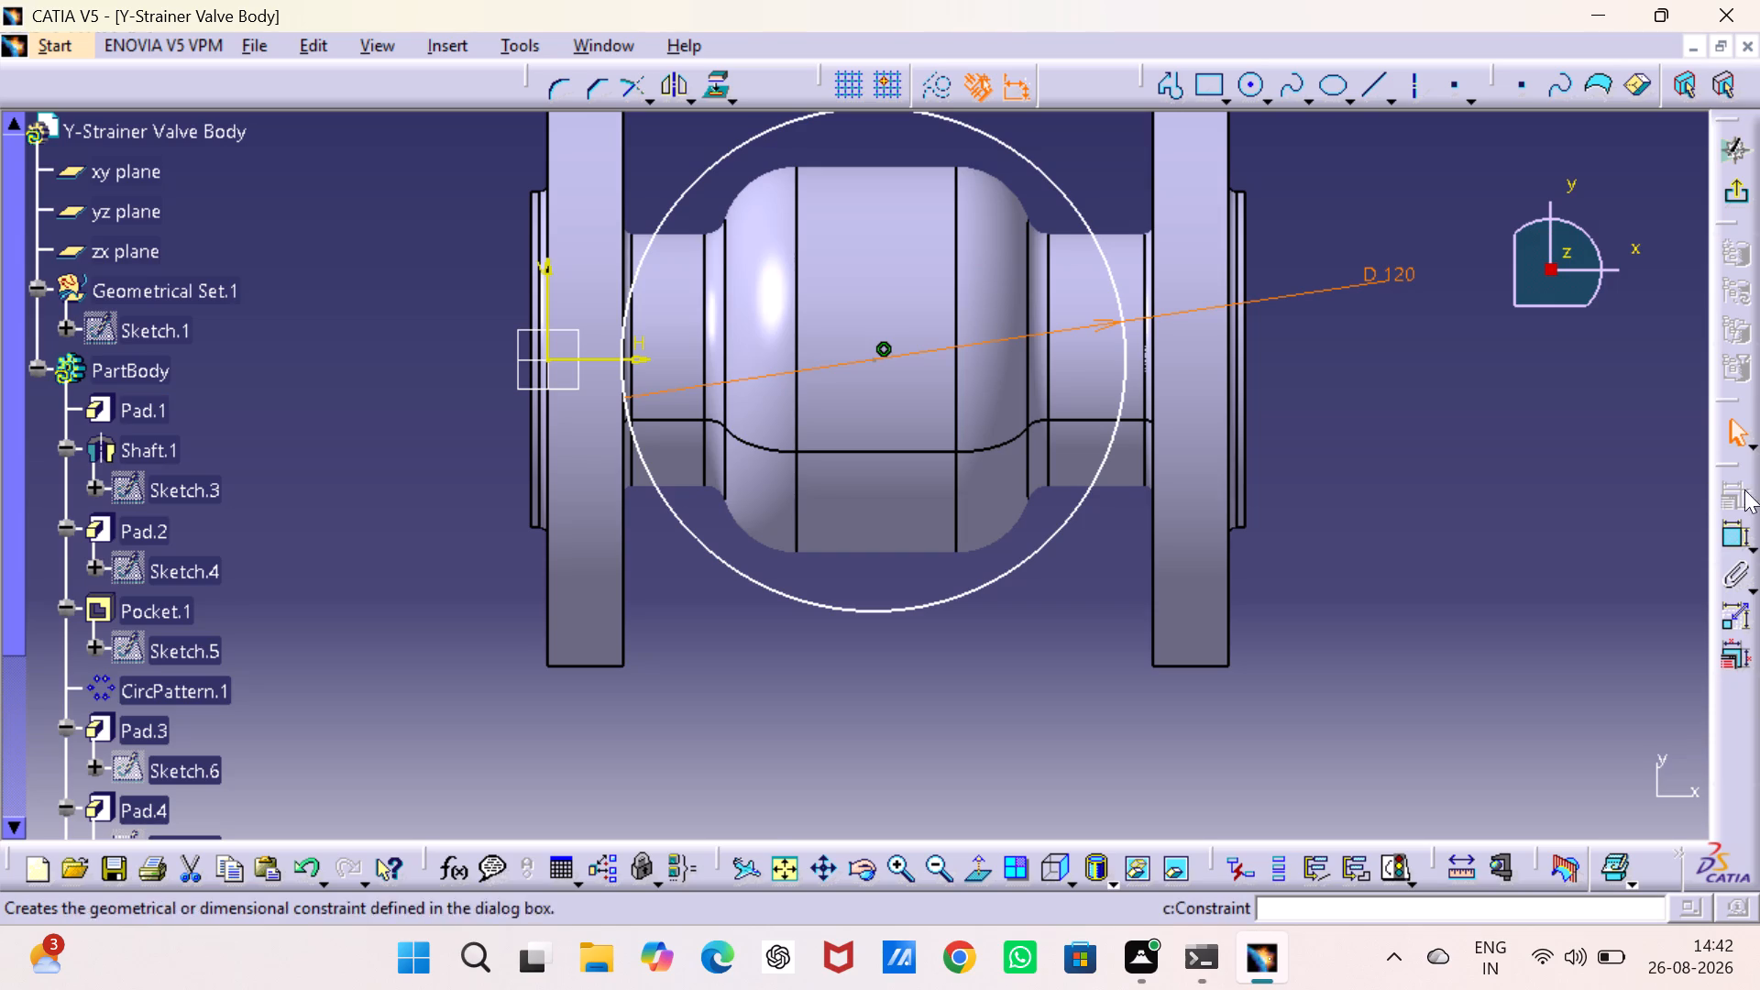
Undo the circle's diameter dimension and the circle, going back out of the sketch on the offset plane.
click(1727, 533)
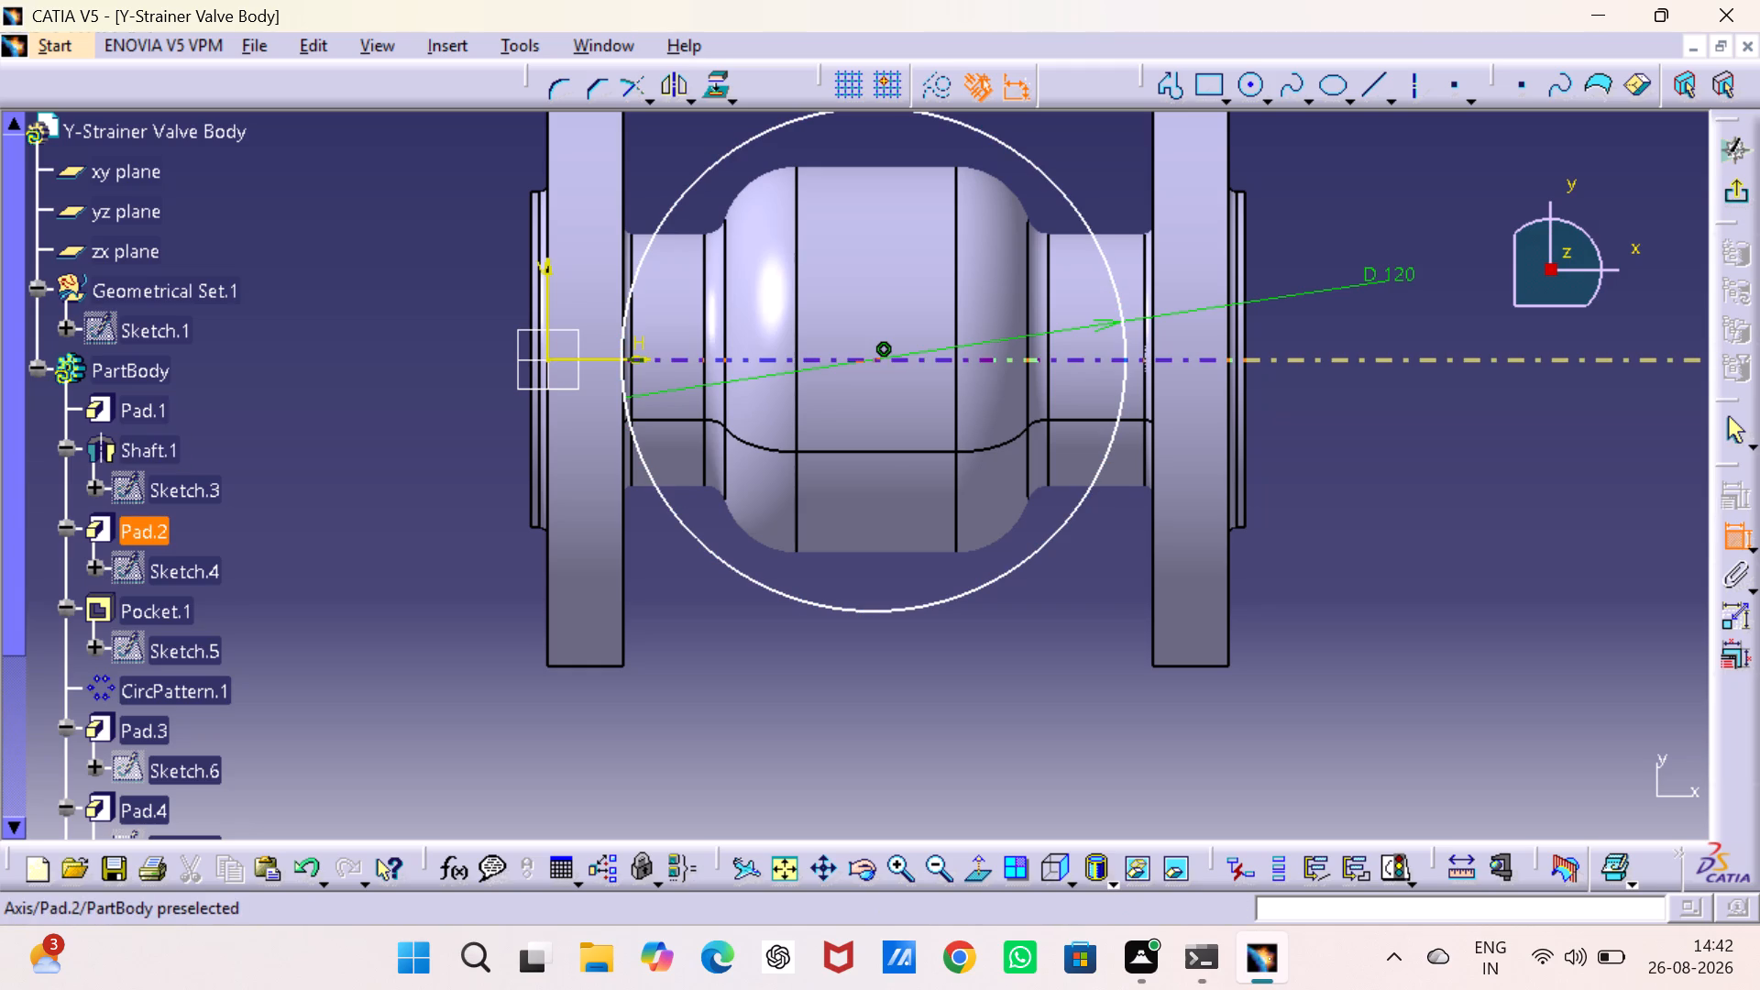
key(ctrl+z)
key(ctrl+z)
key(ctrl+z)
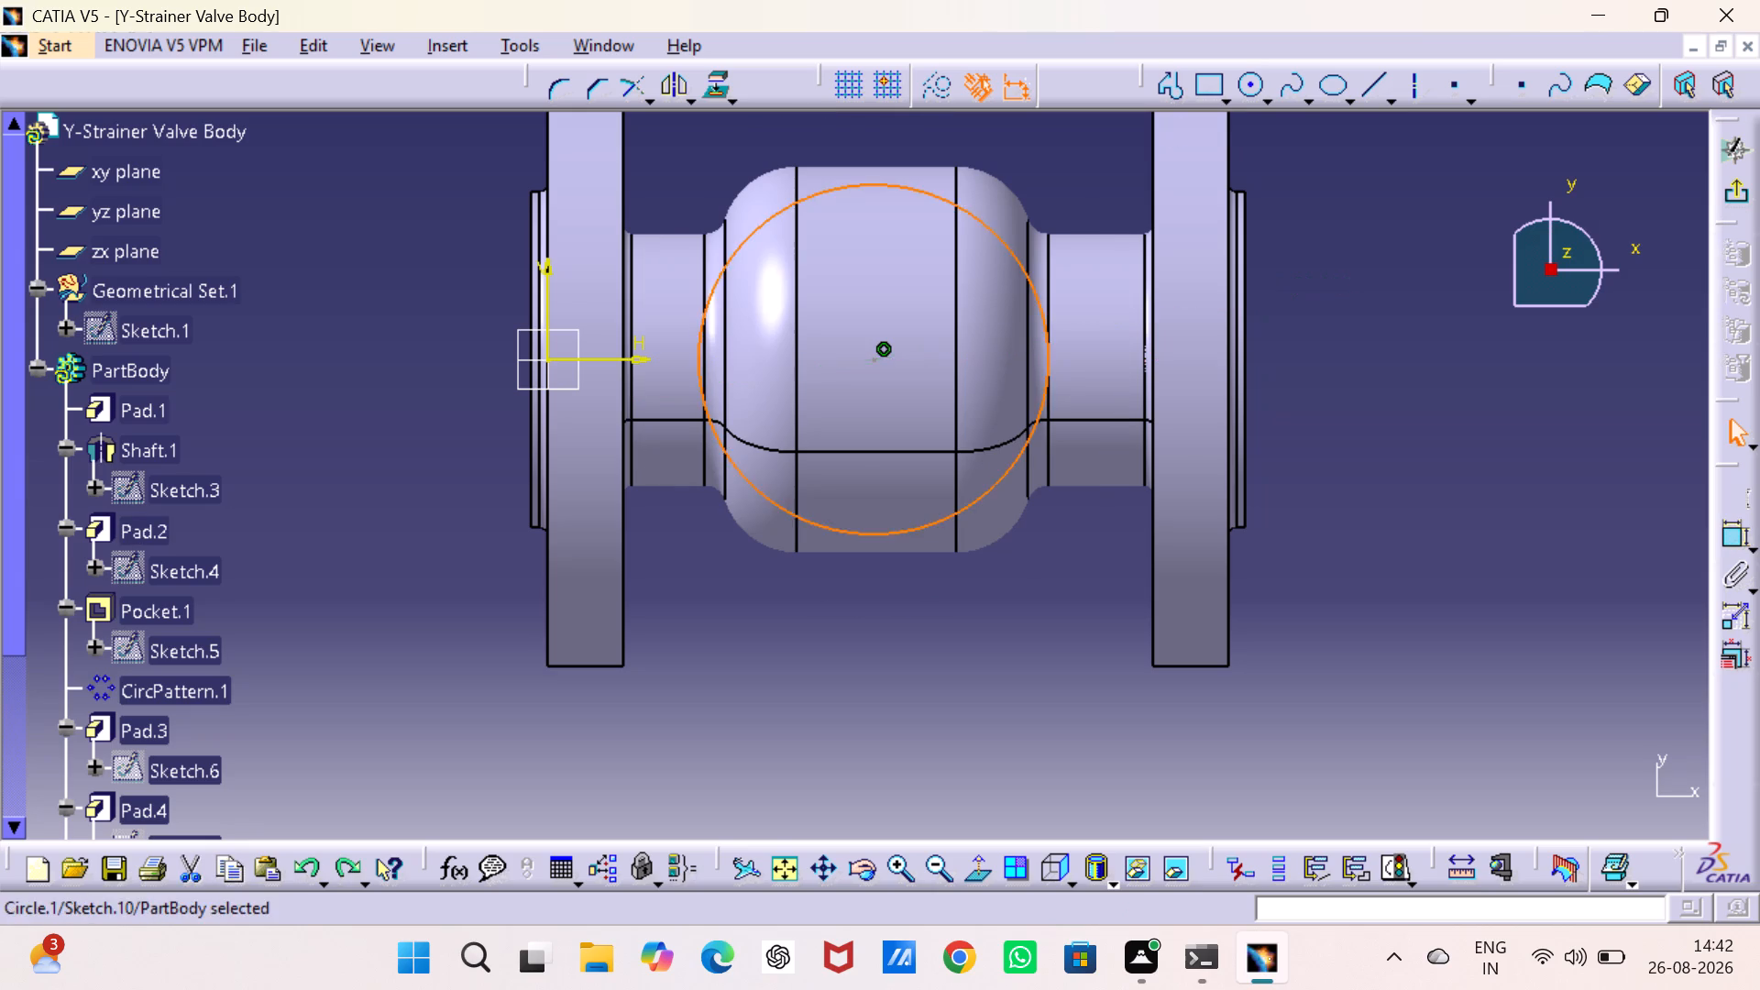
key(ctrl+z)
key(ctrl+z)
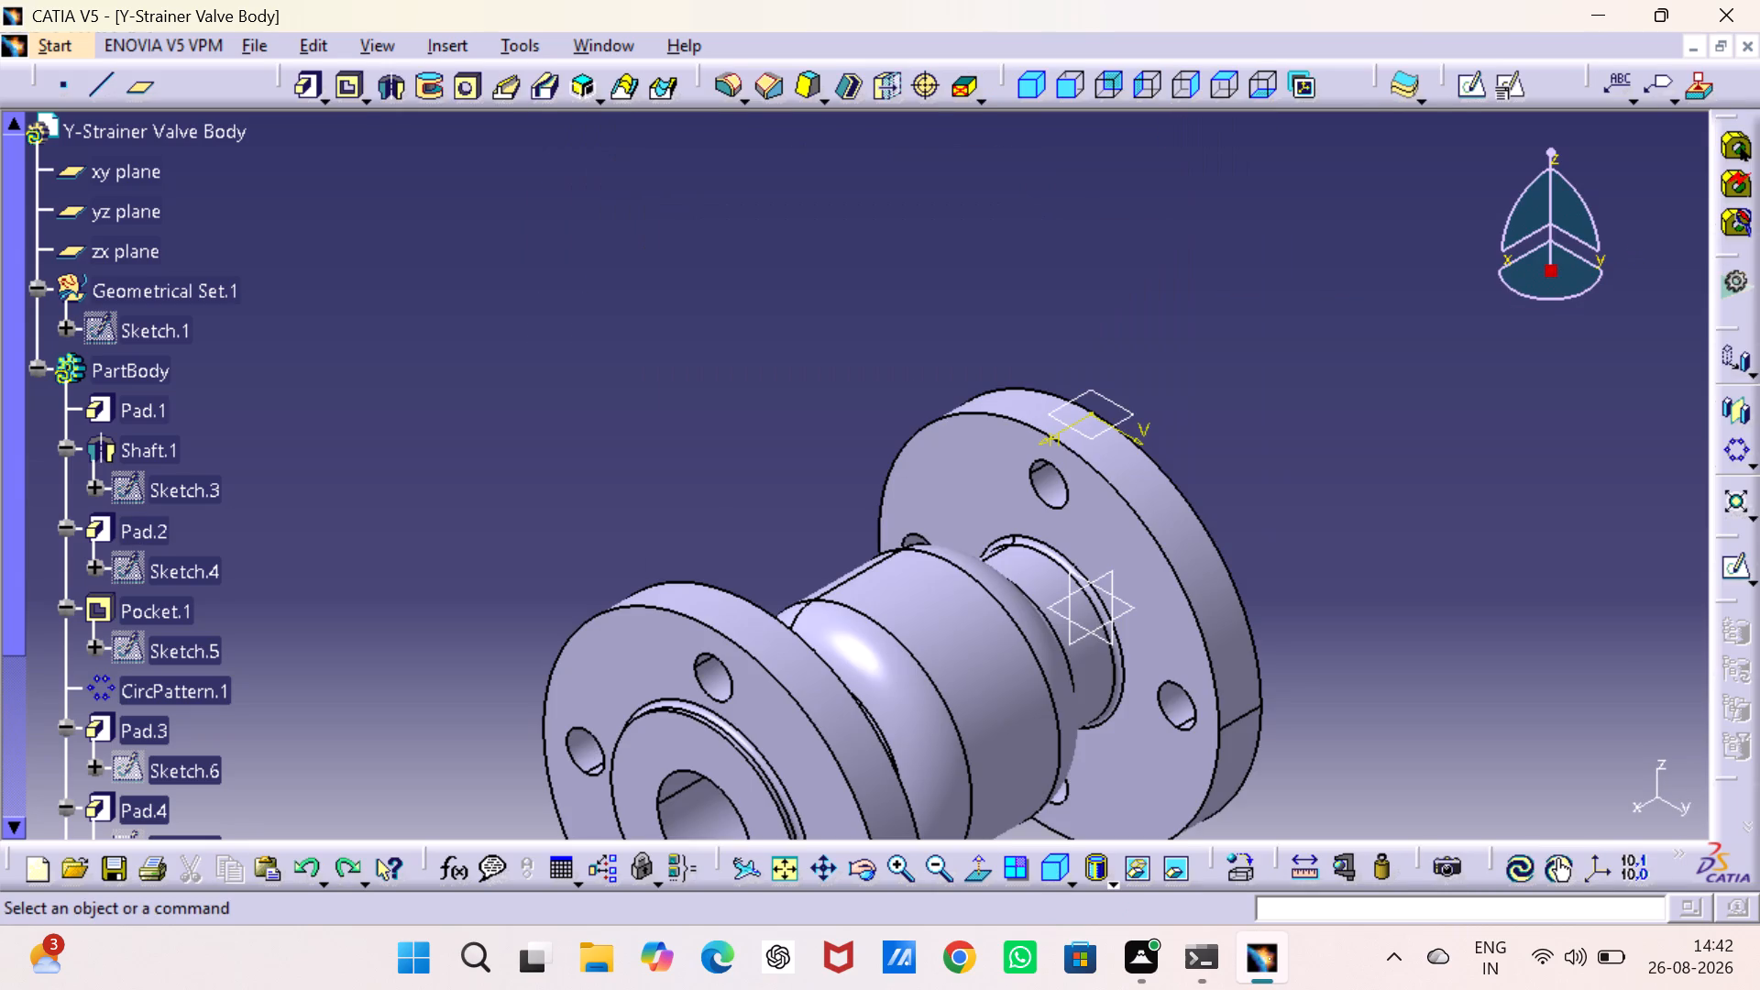
Start a positioned sketch on the 72 mm offset plane with swapped axes and reversed V direction.
click(1117, 402)
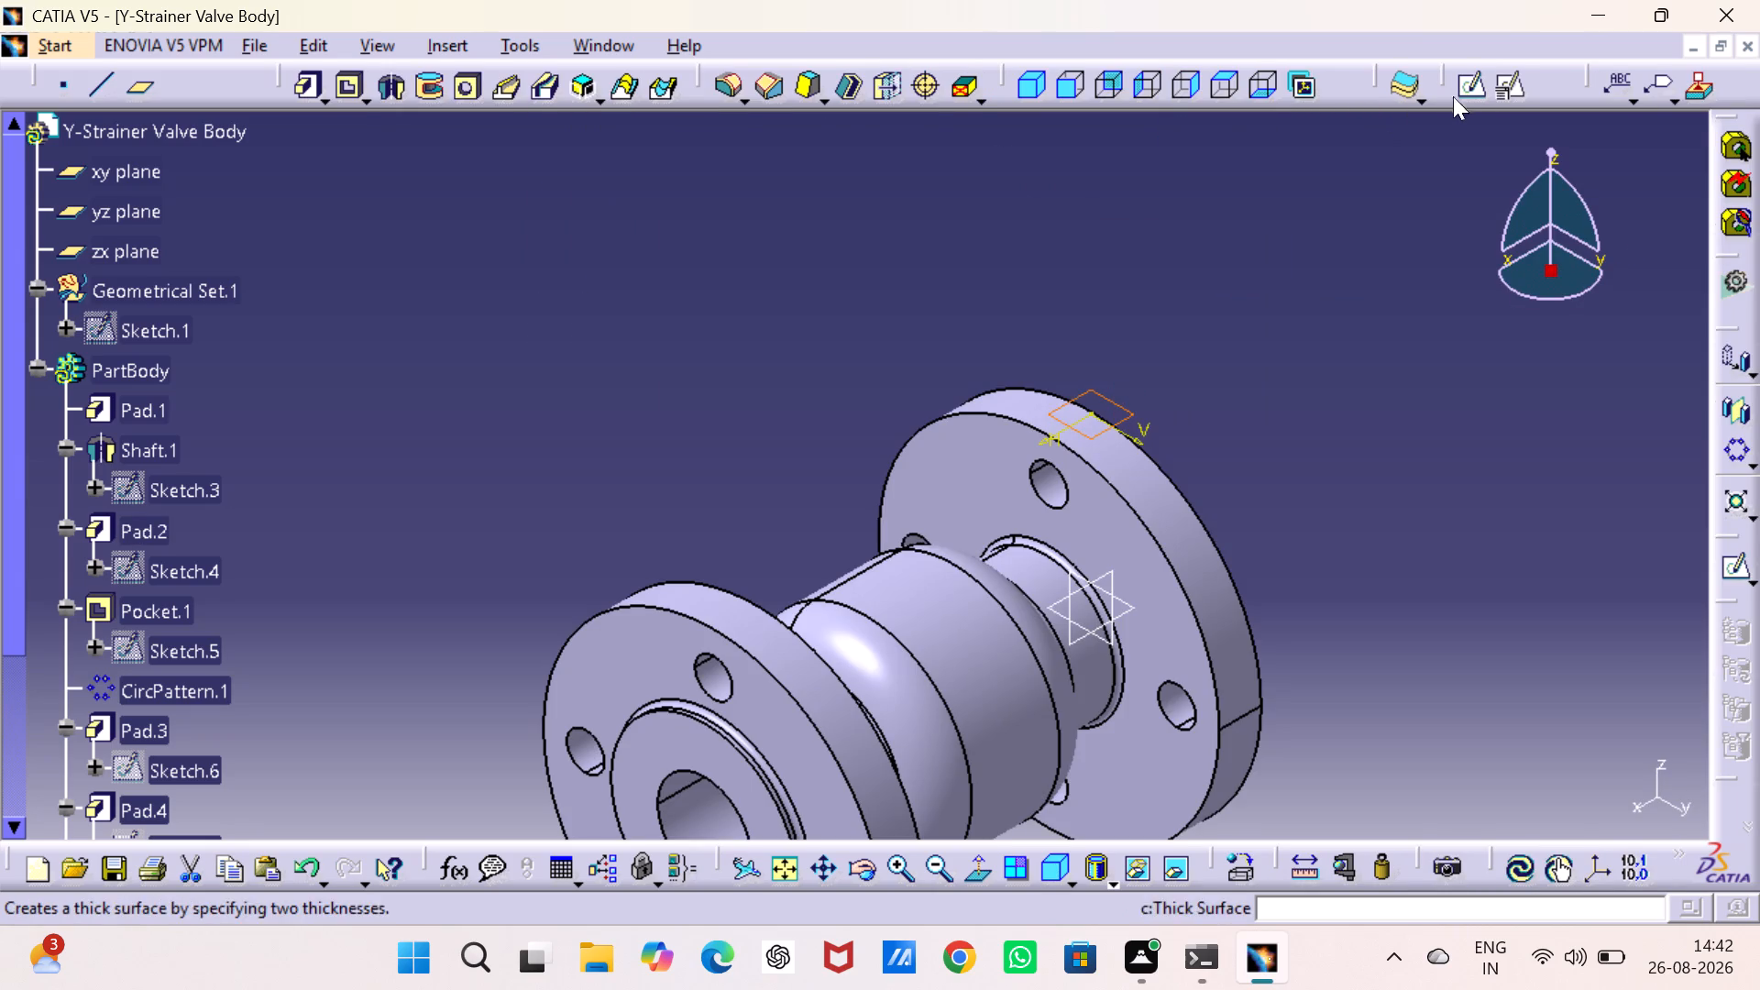
click(1519, 82)
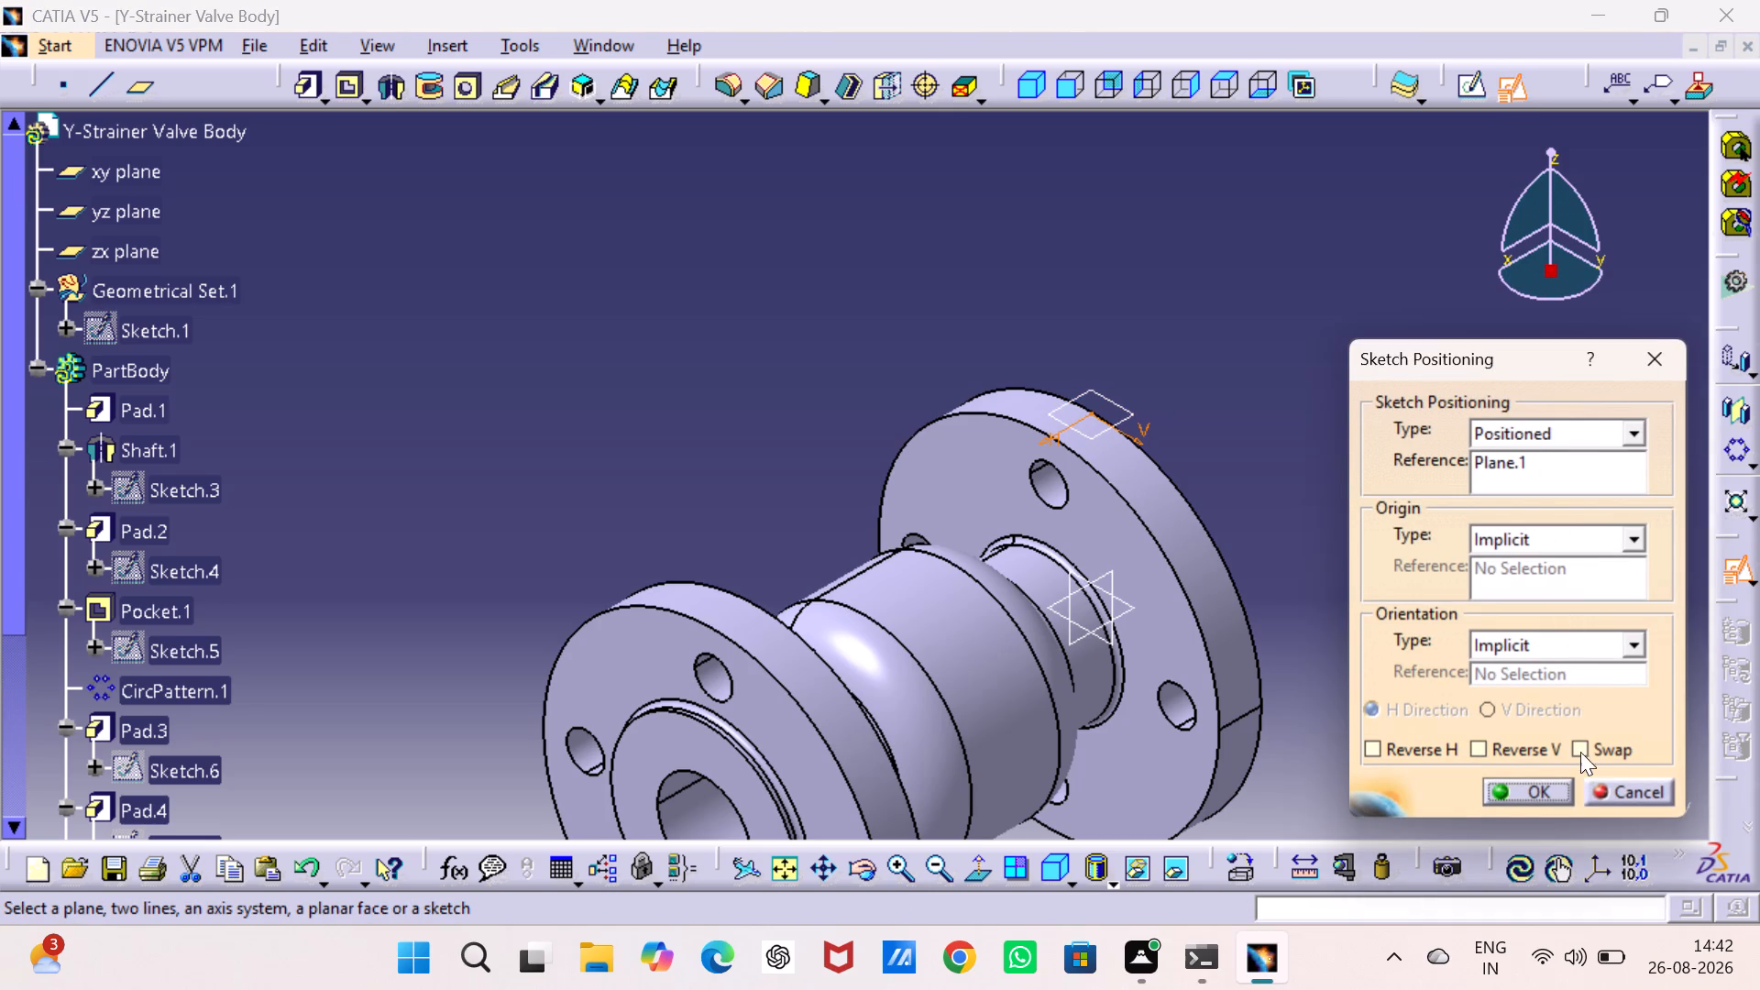
click(1589, 747)
click(1475, 750)
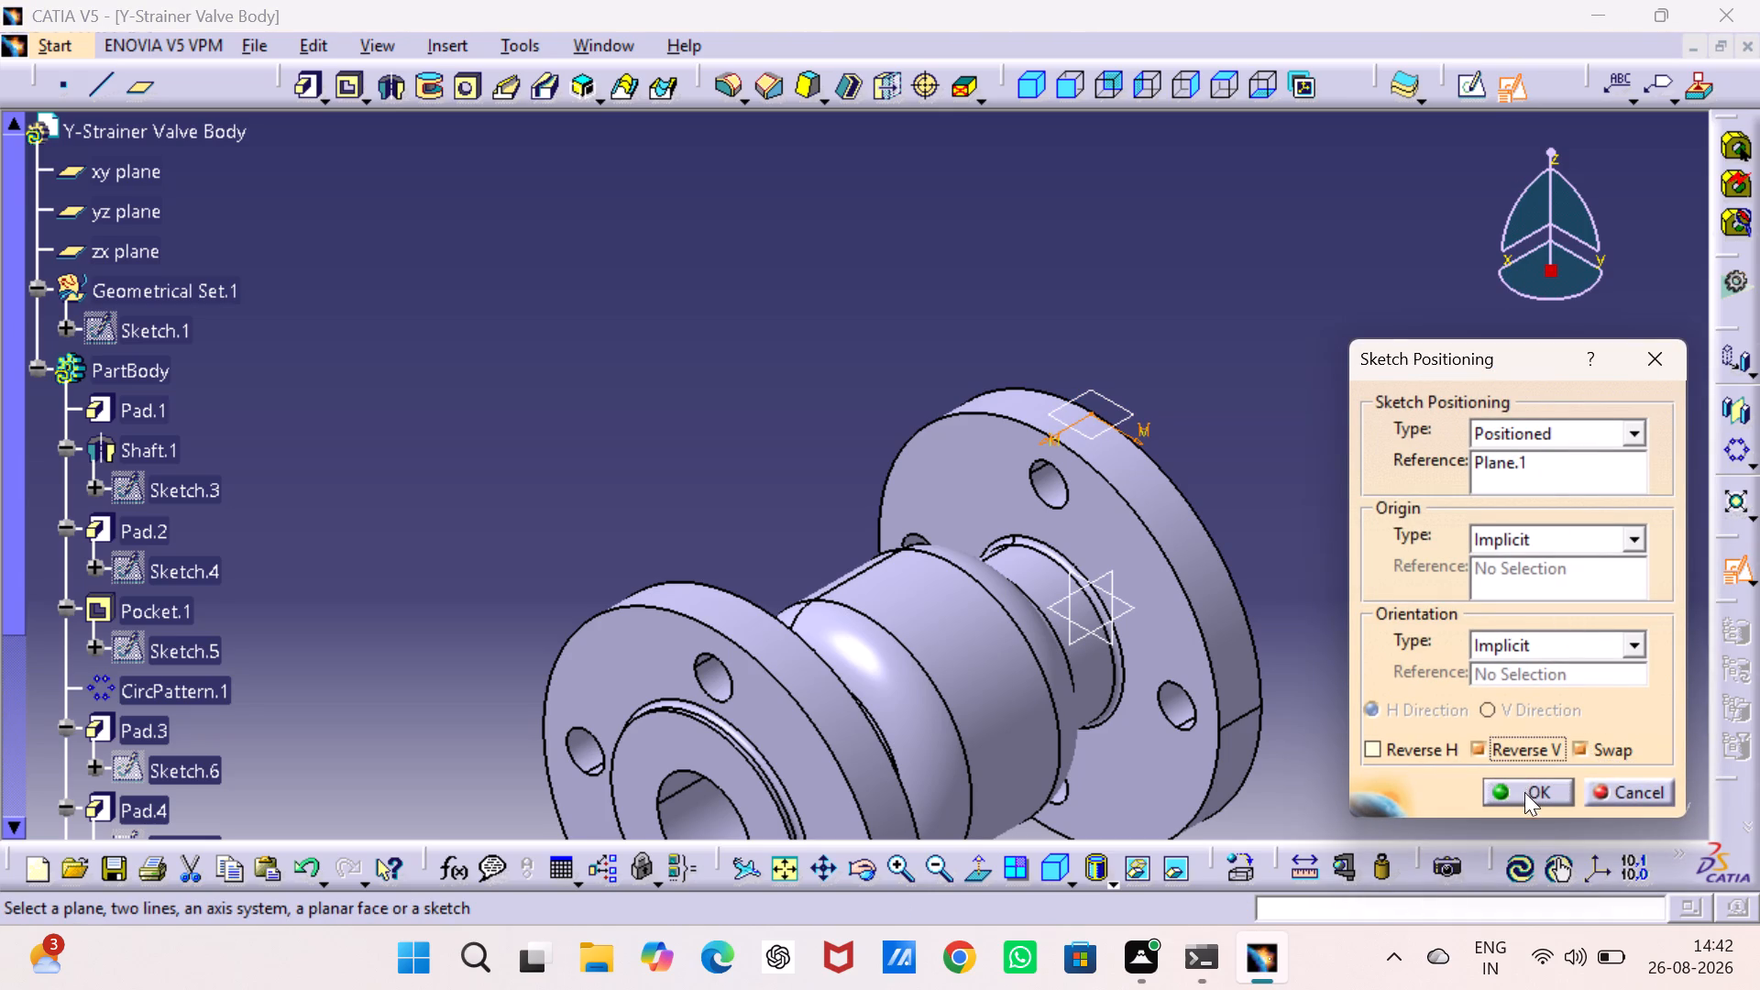
click(1524, 792)
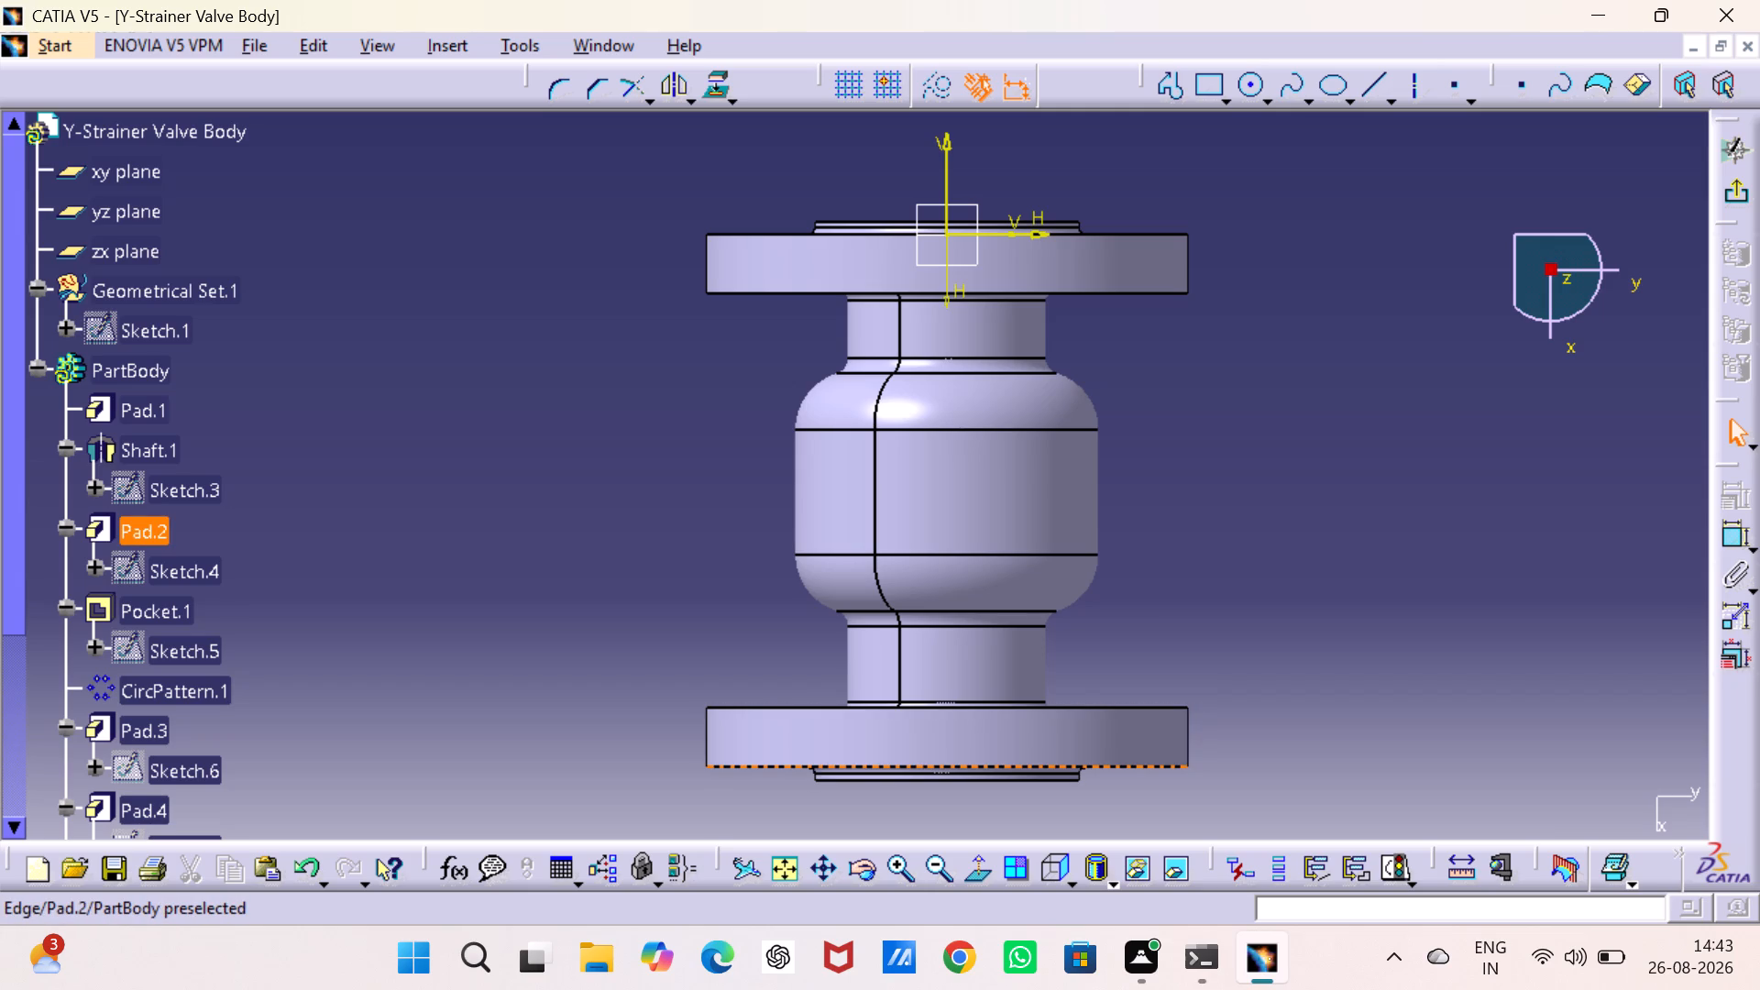
Draw a circle about 145 mm in diameter, centred on the V axis over the body's middle section.
drag(1242, 93, 1250, 91)
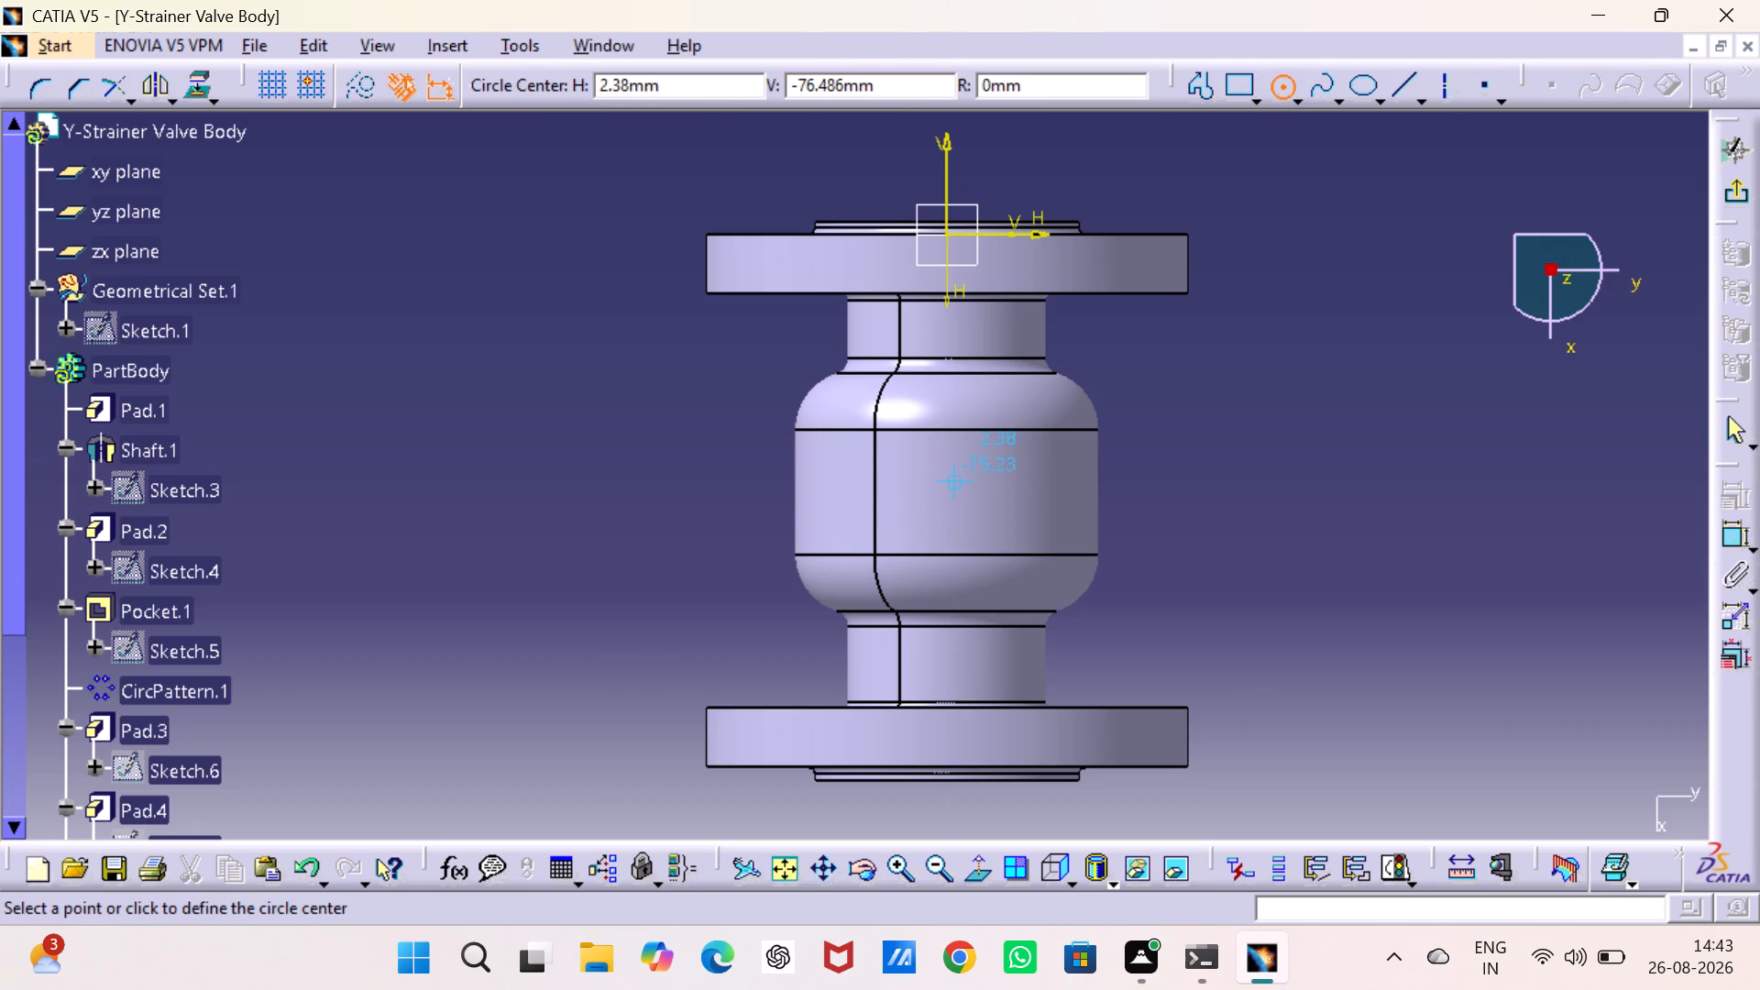
click(948, 478)
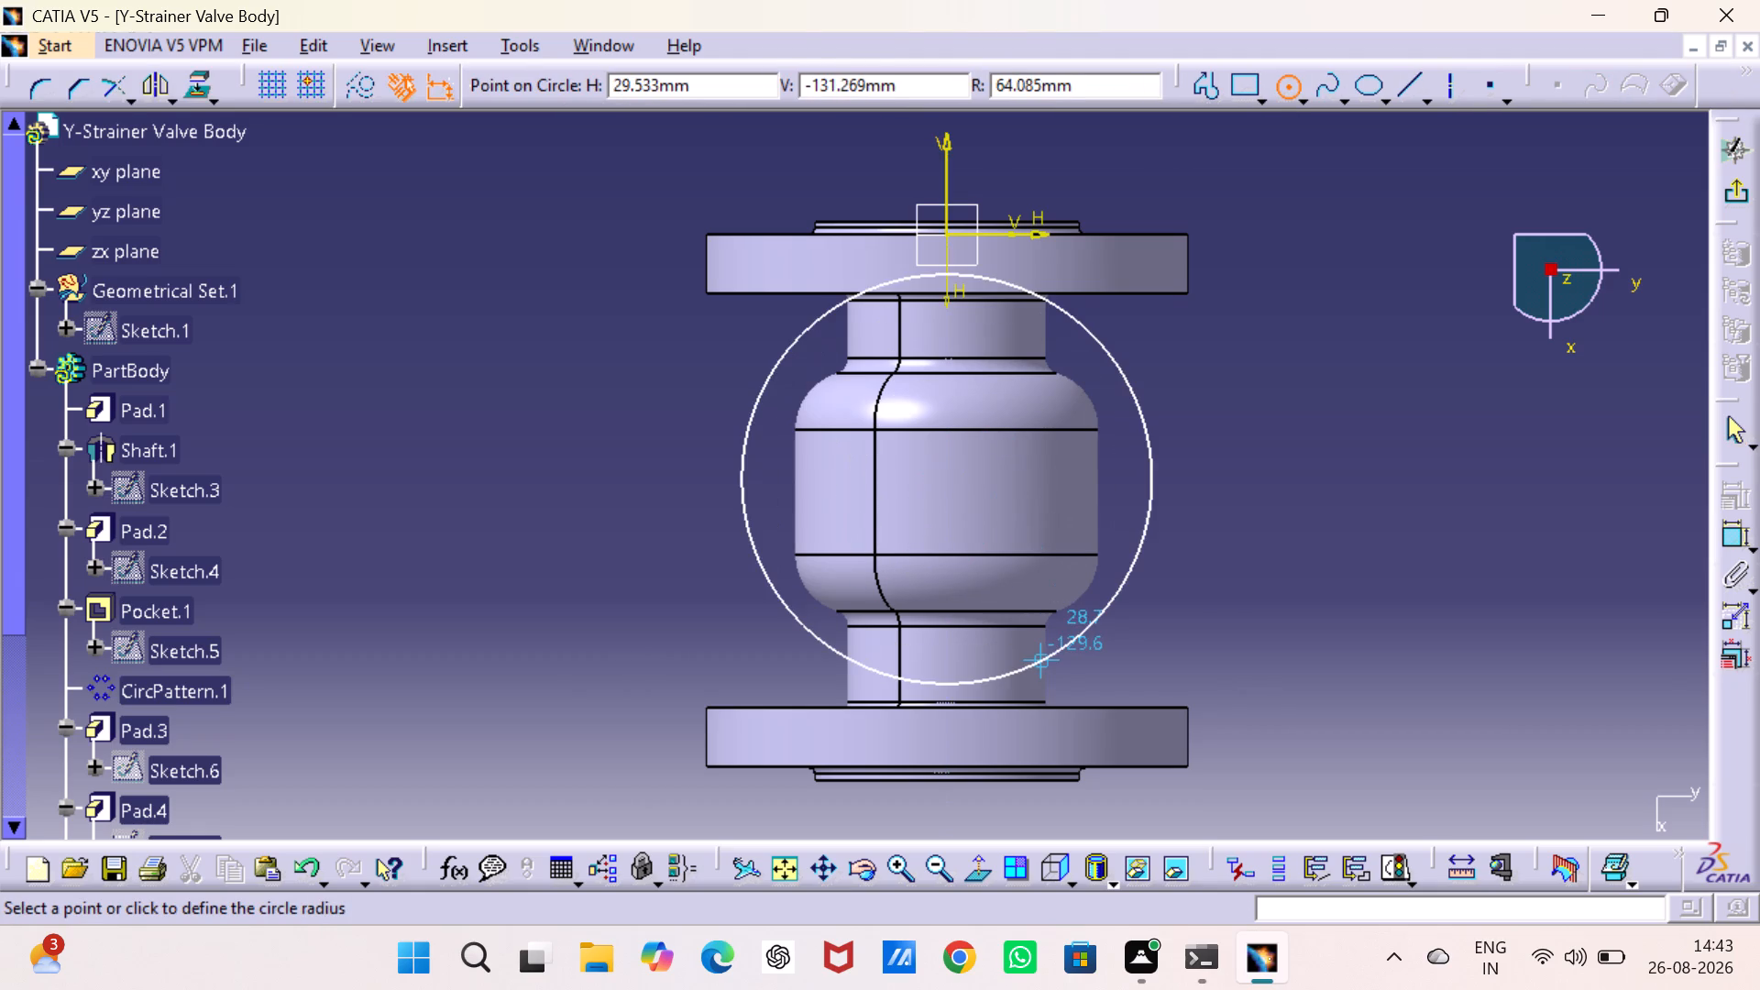
click(1069, 687)
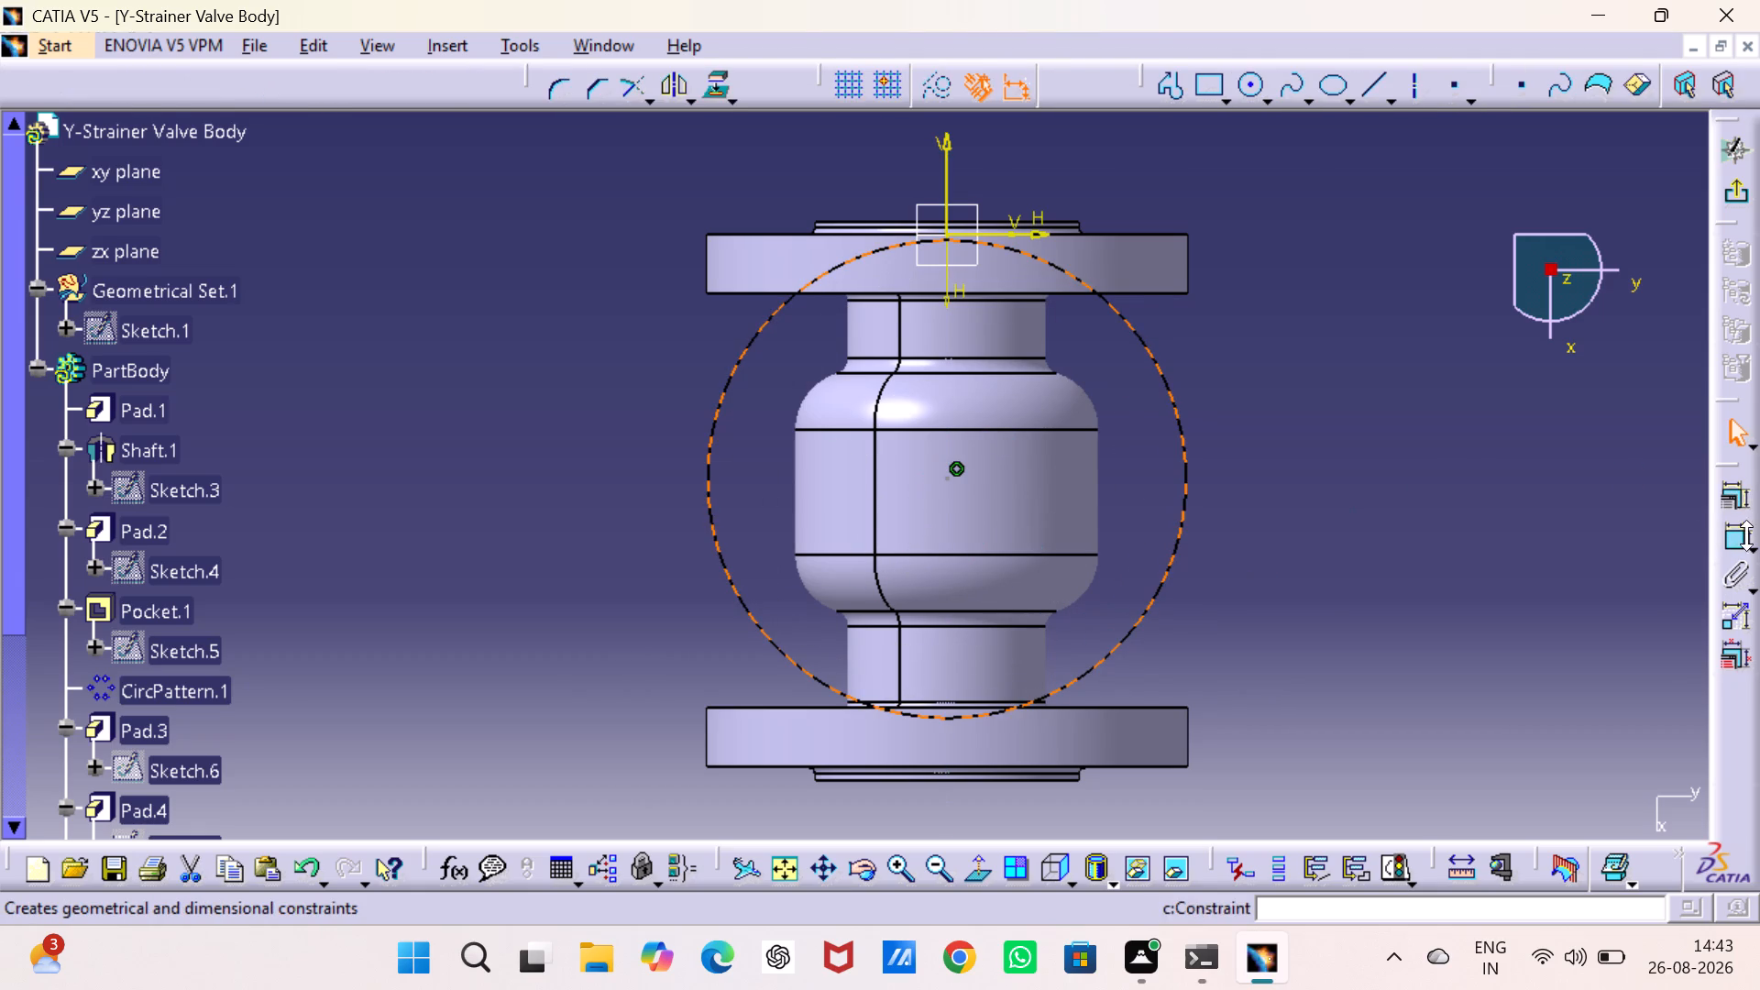
Dimension the circle's diameter and set it to 120 mm.
click(1734, 532)
click(1559, 506)
double_click(1559, 506)
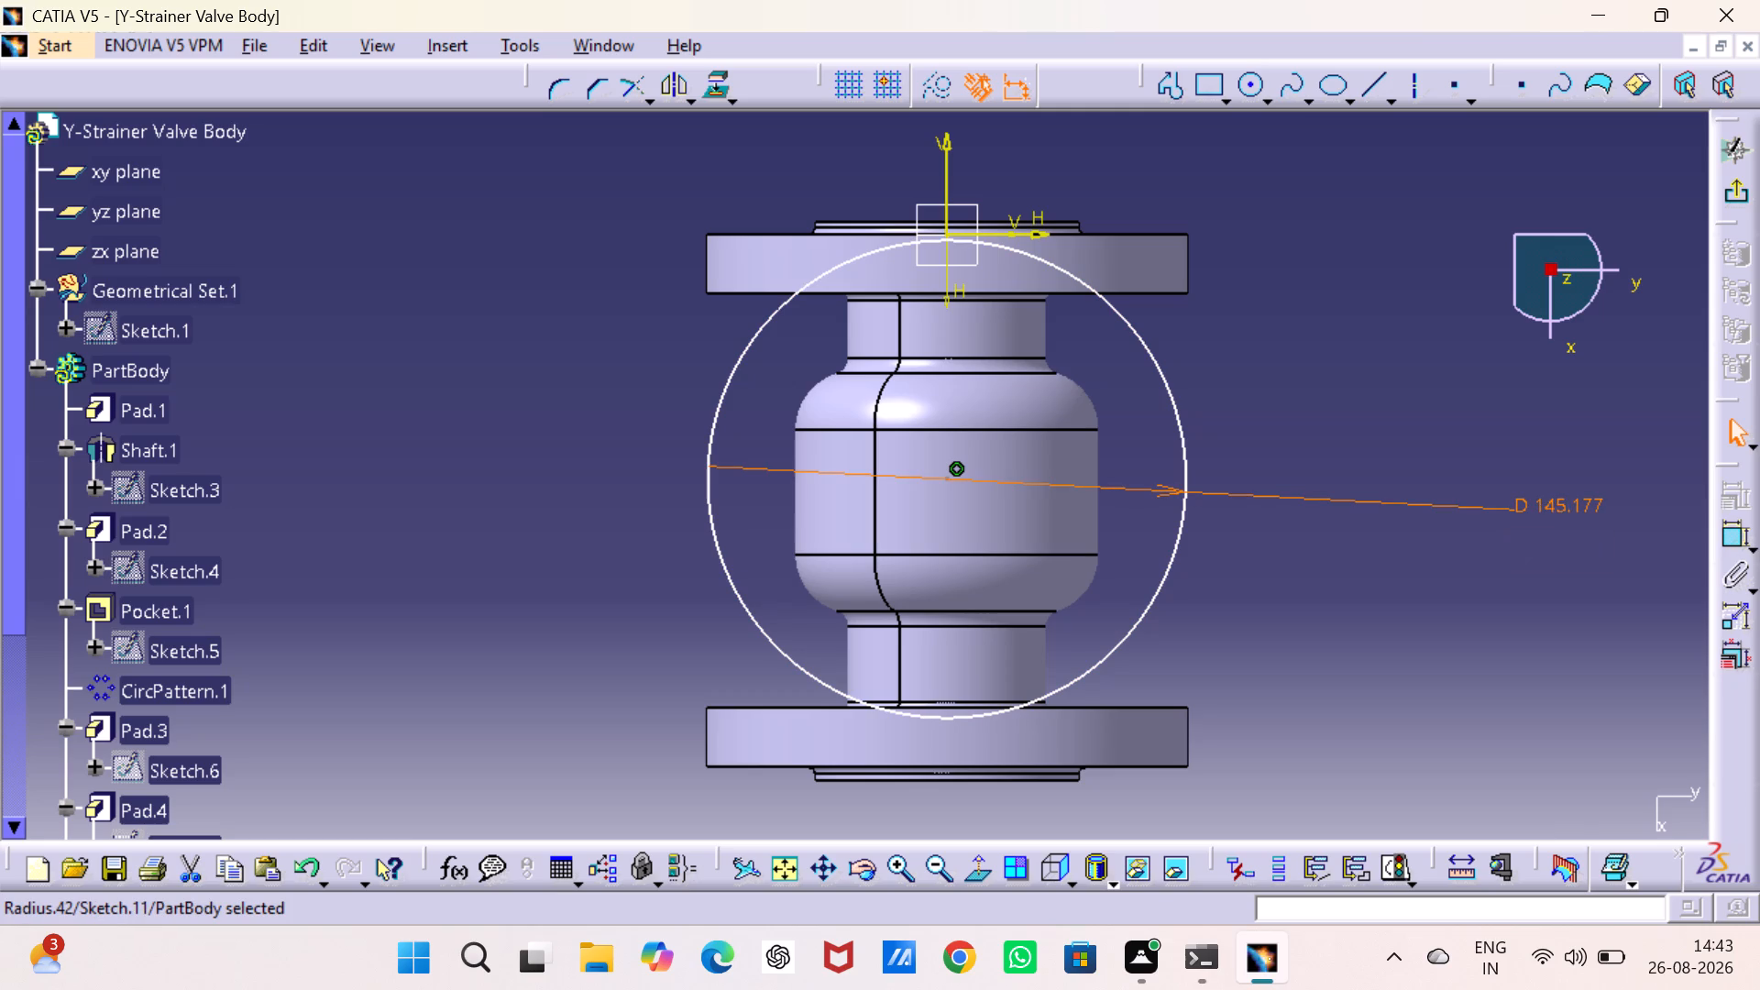
double_click(1557, 505)
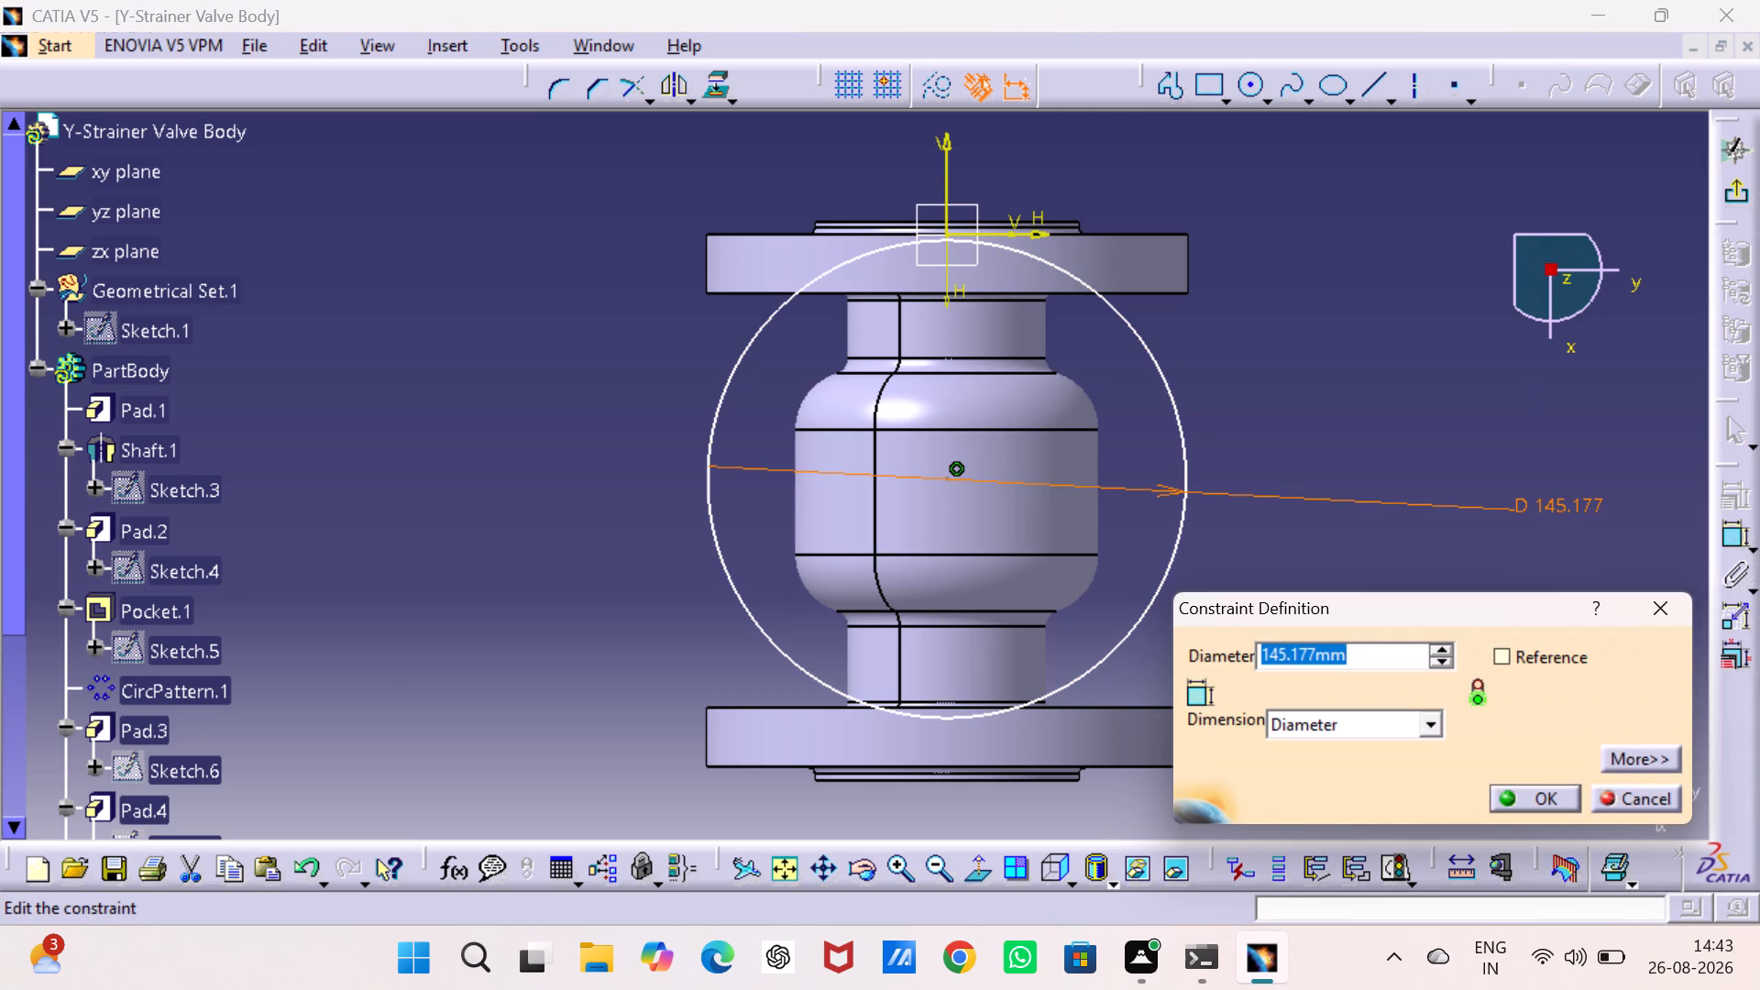
text(120)
key(Return)
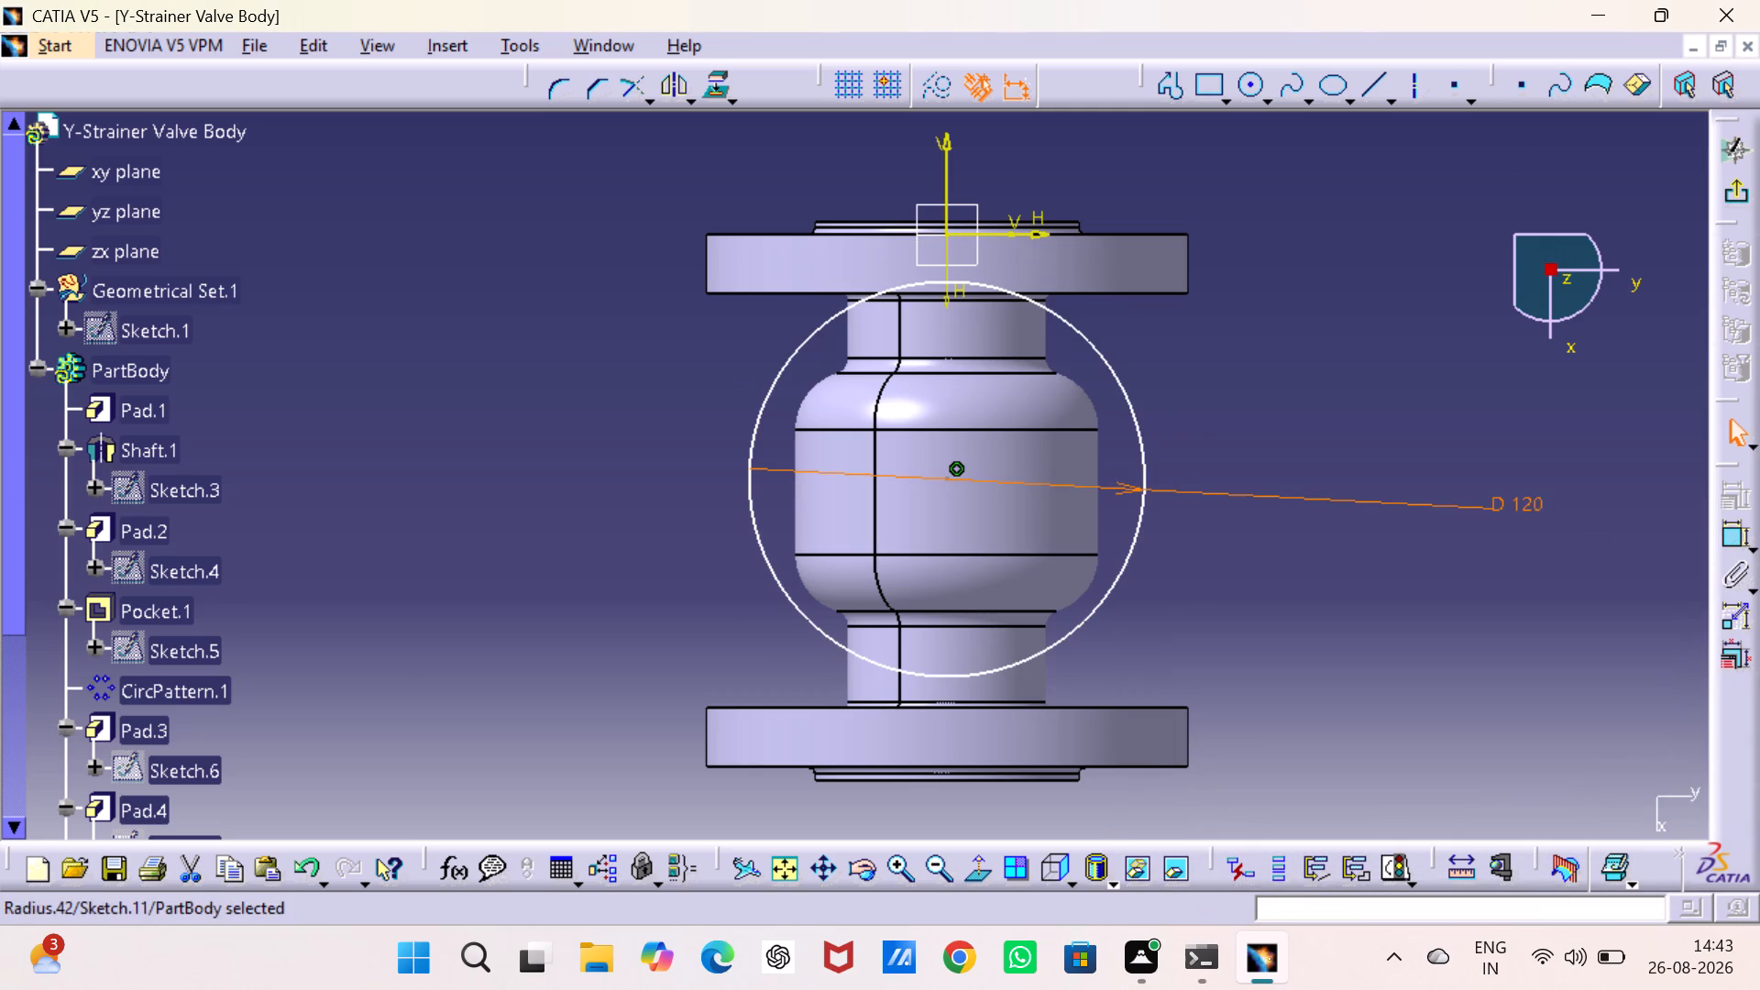
click(1431, 358)
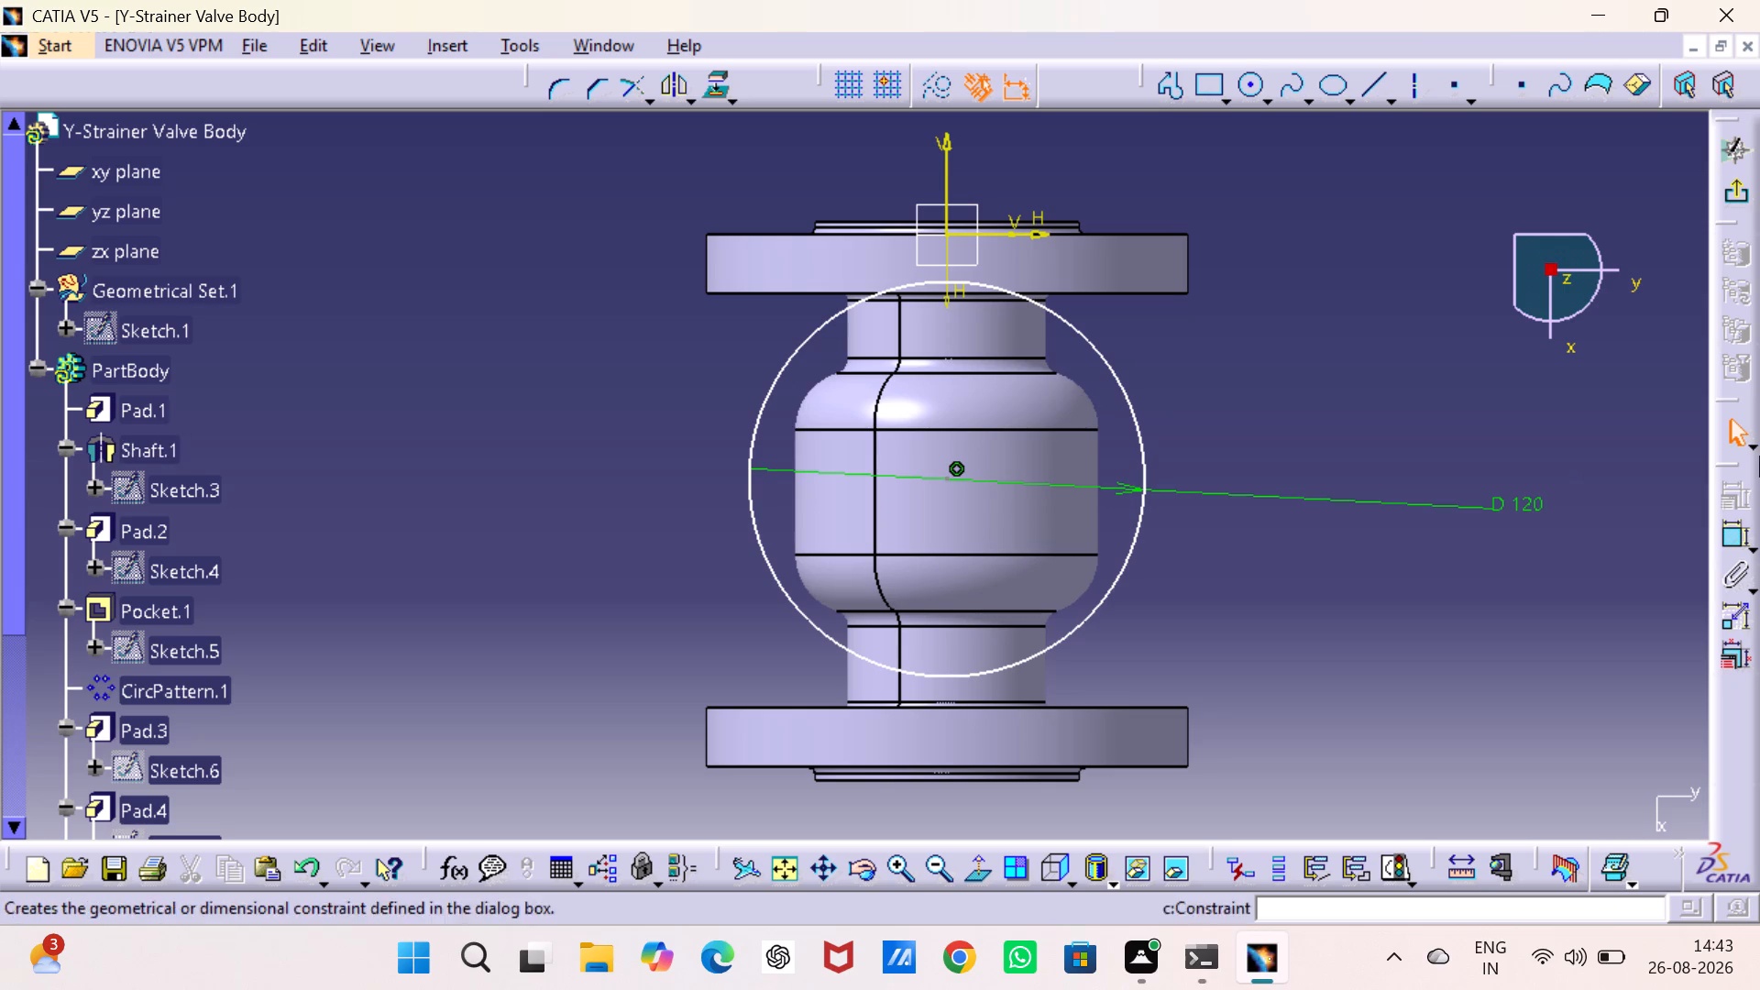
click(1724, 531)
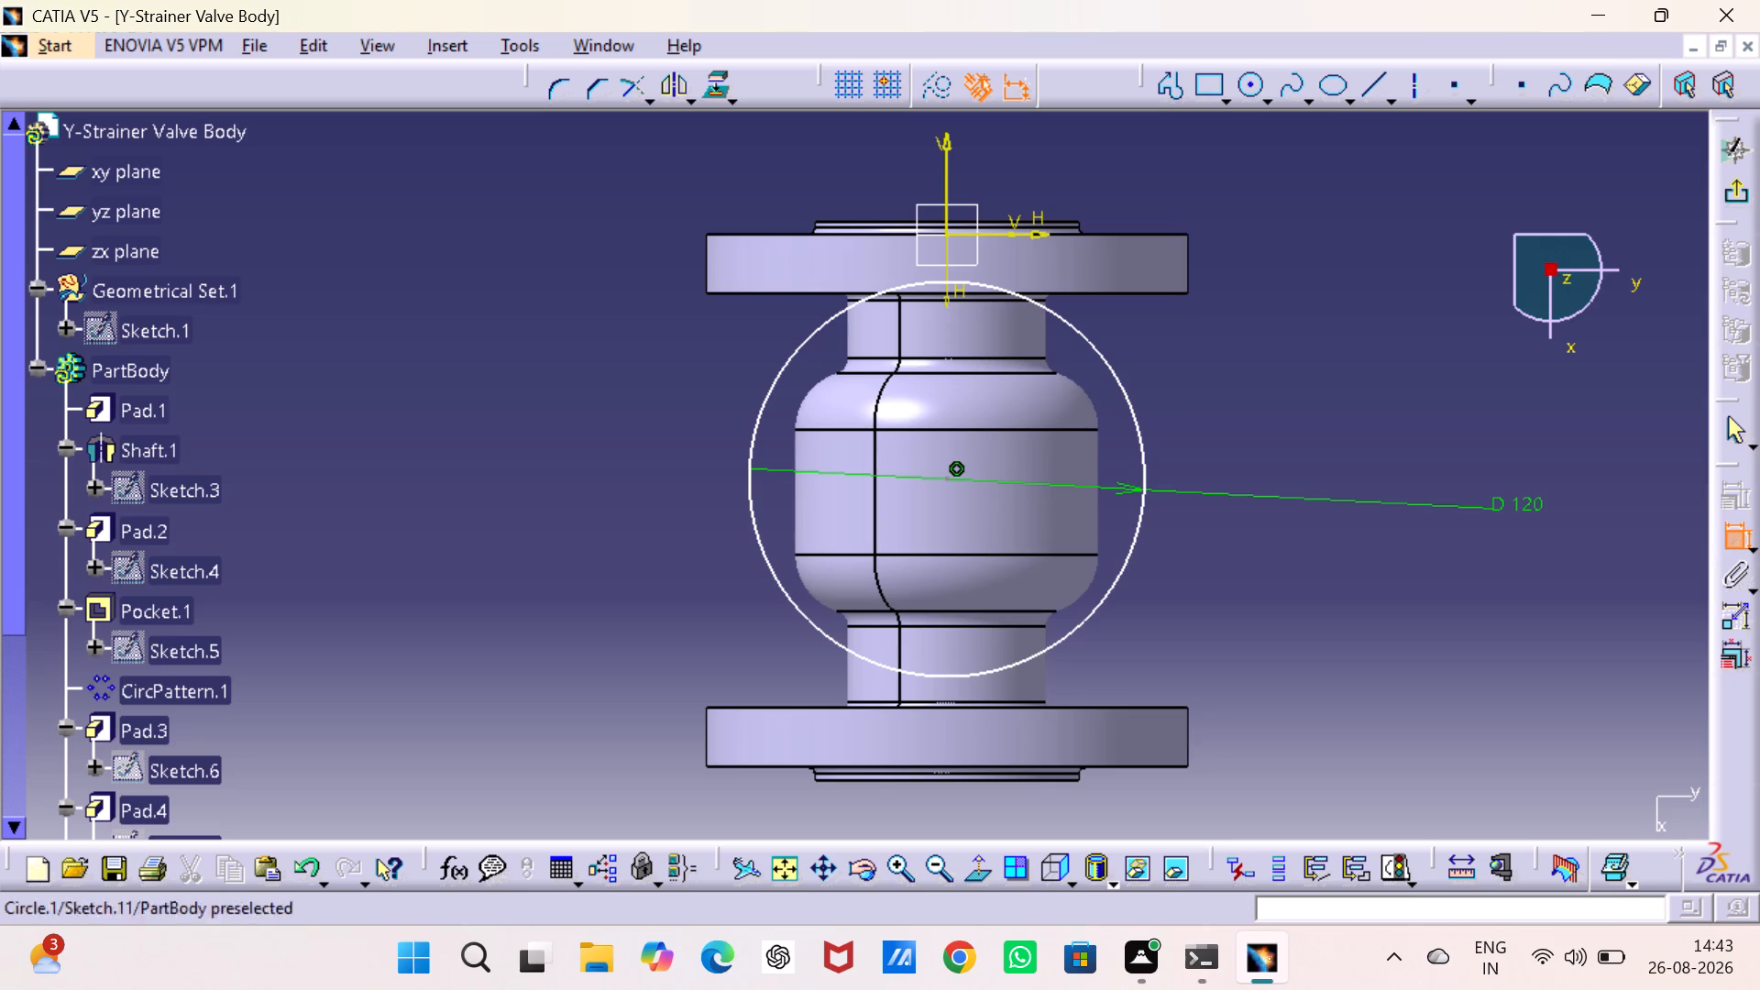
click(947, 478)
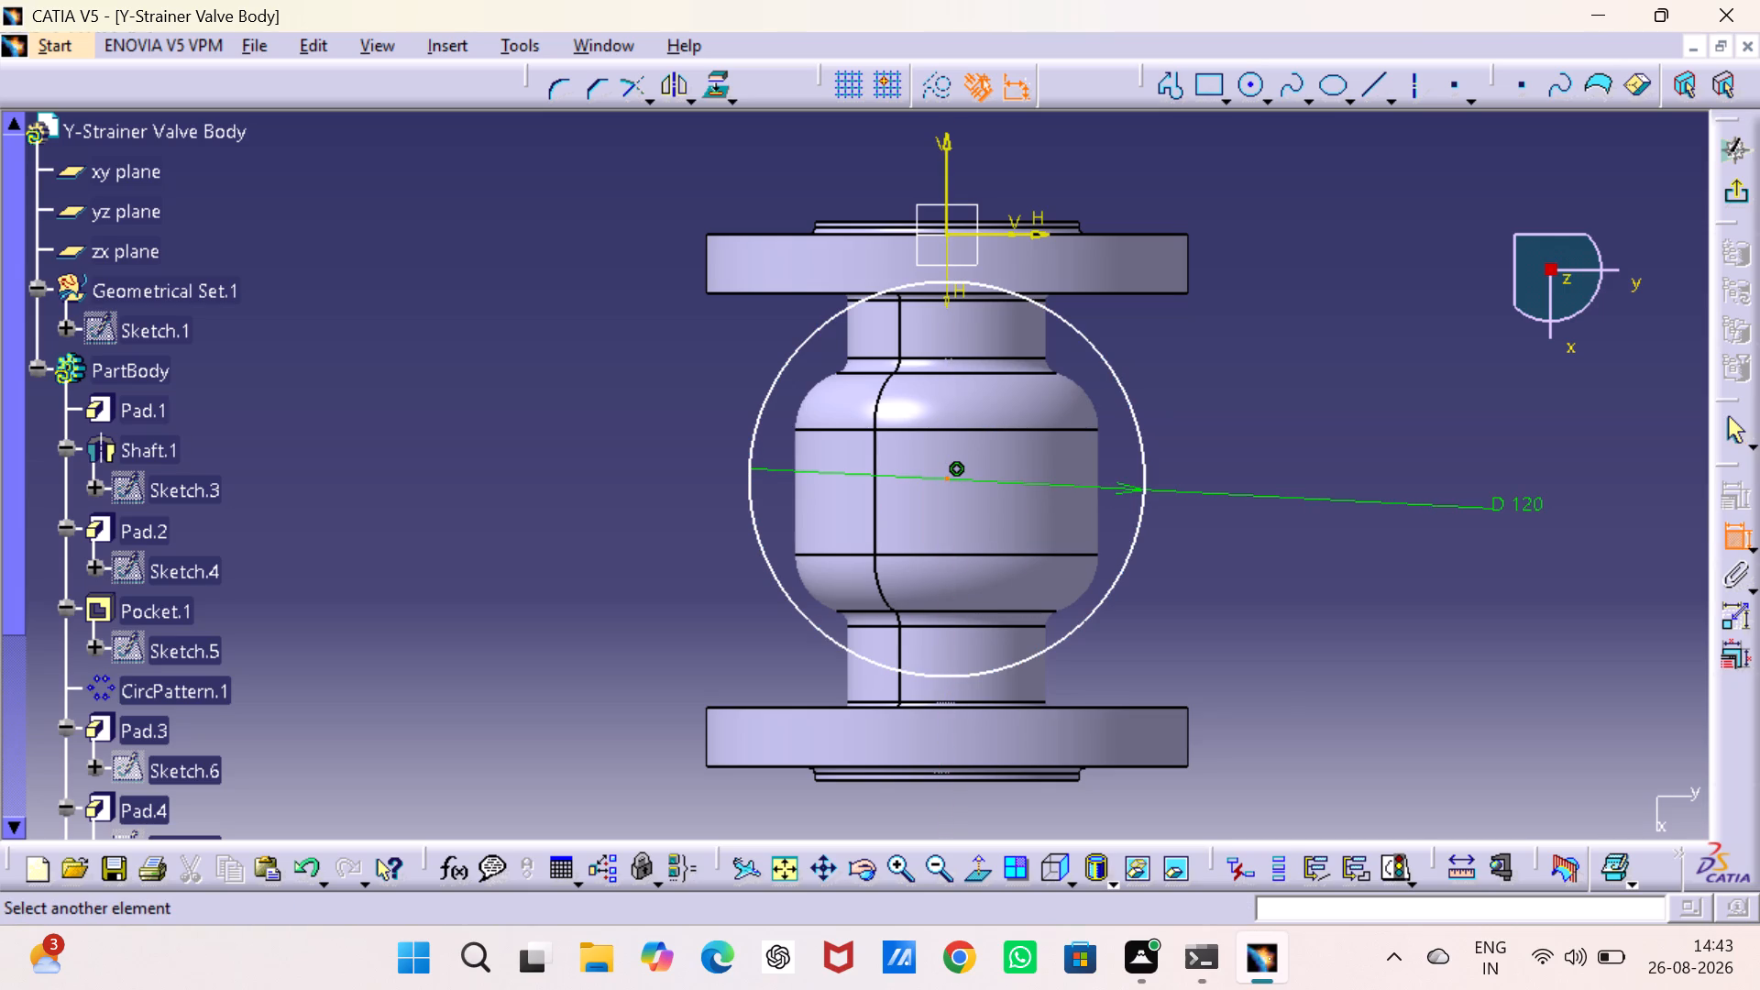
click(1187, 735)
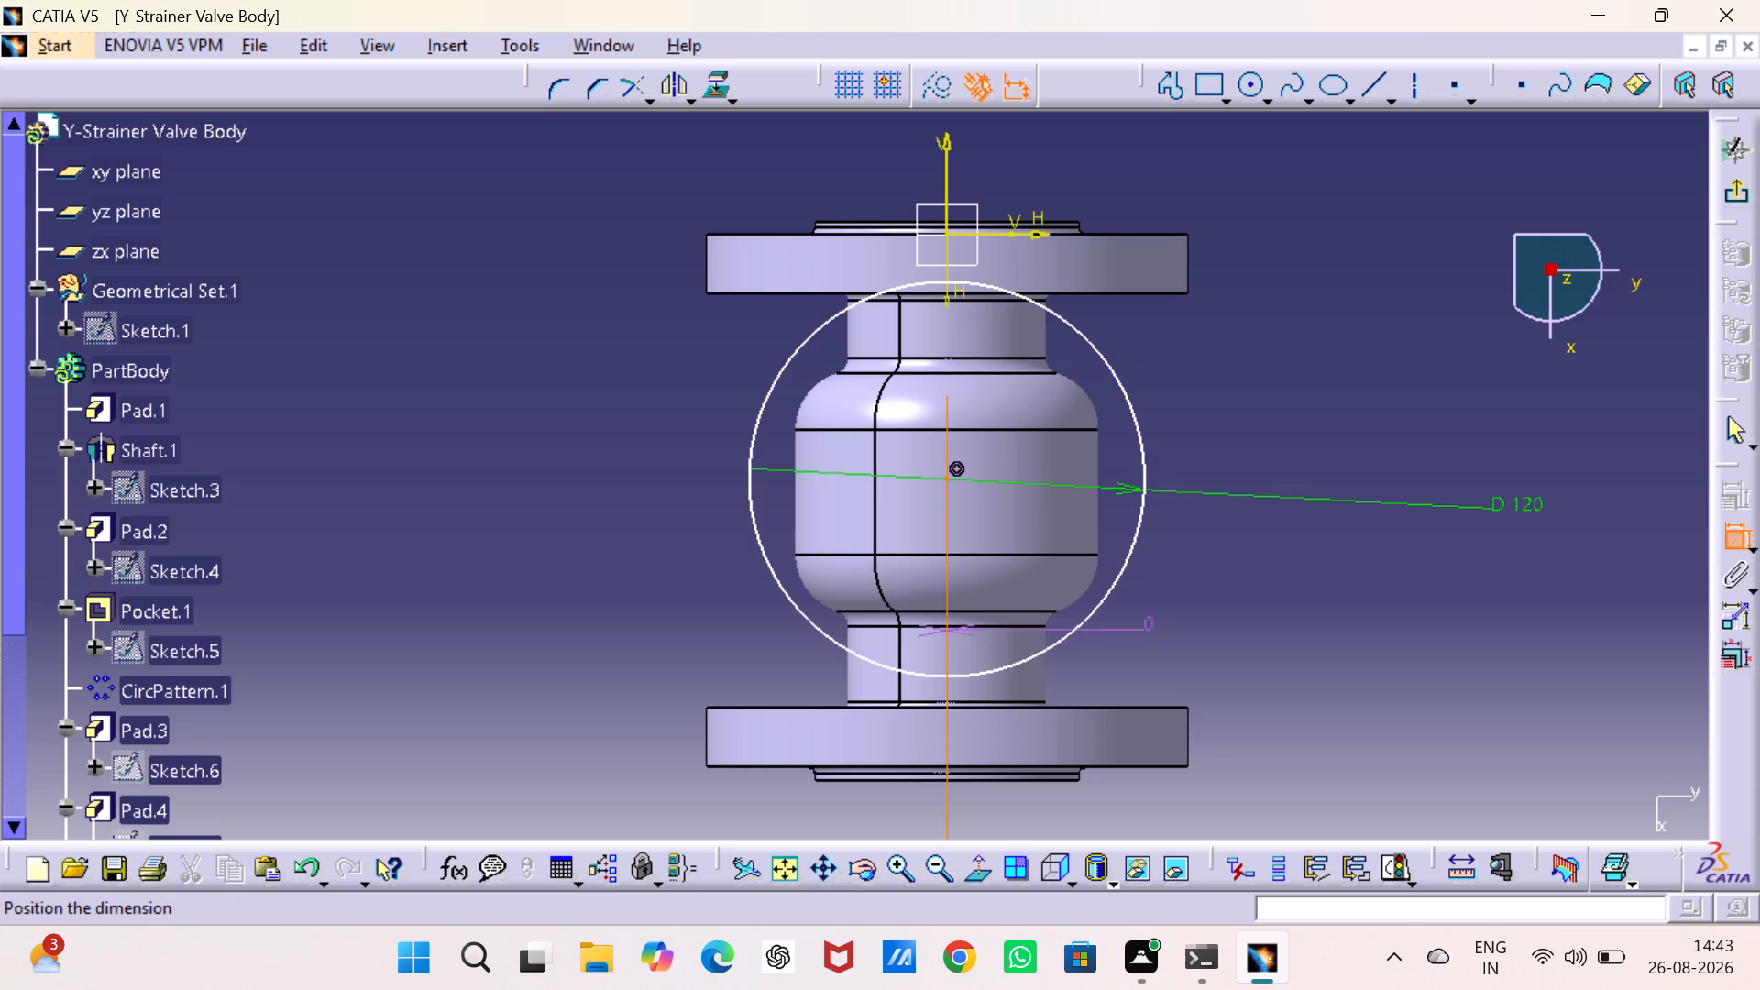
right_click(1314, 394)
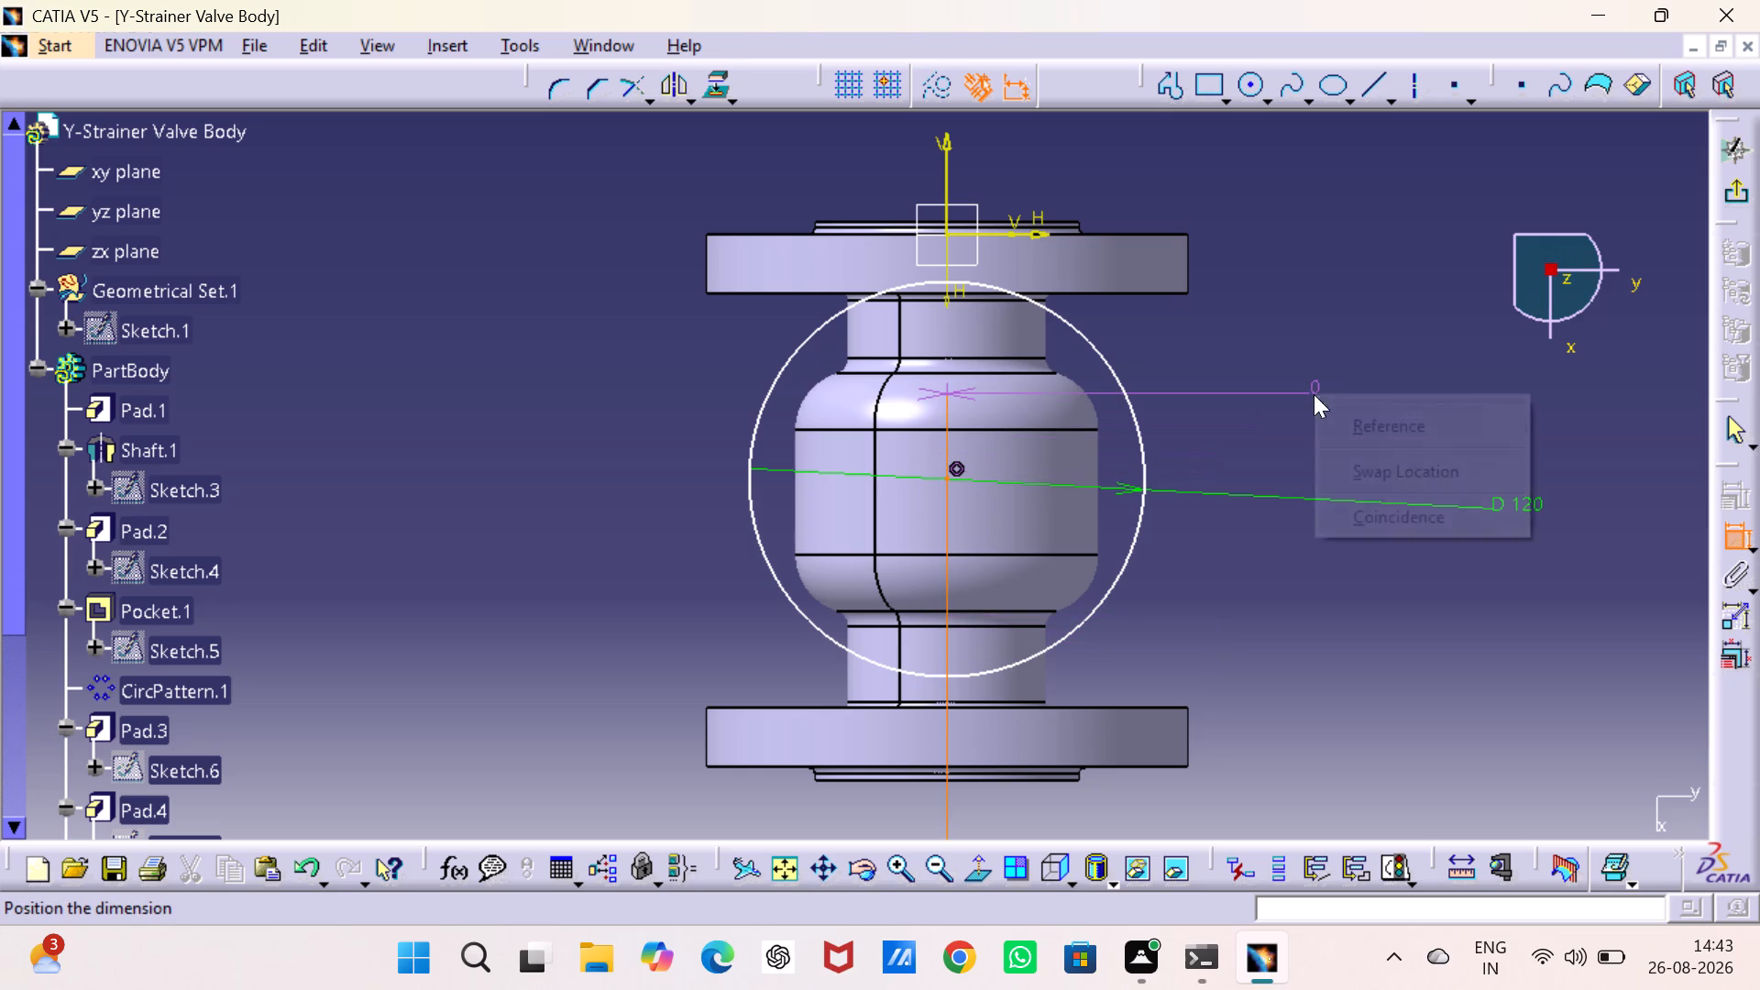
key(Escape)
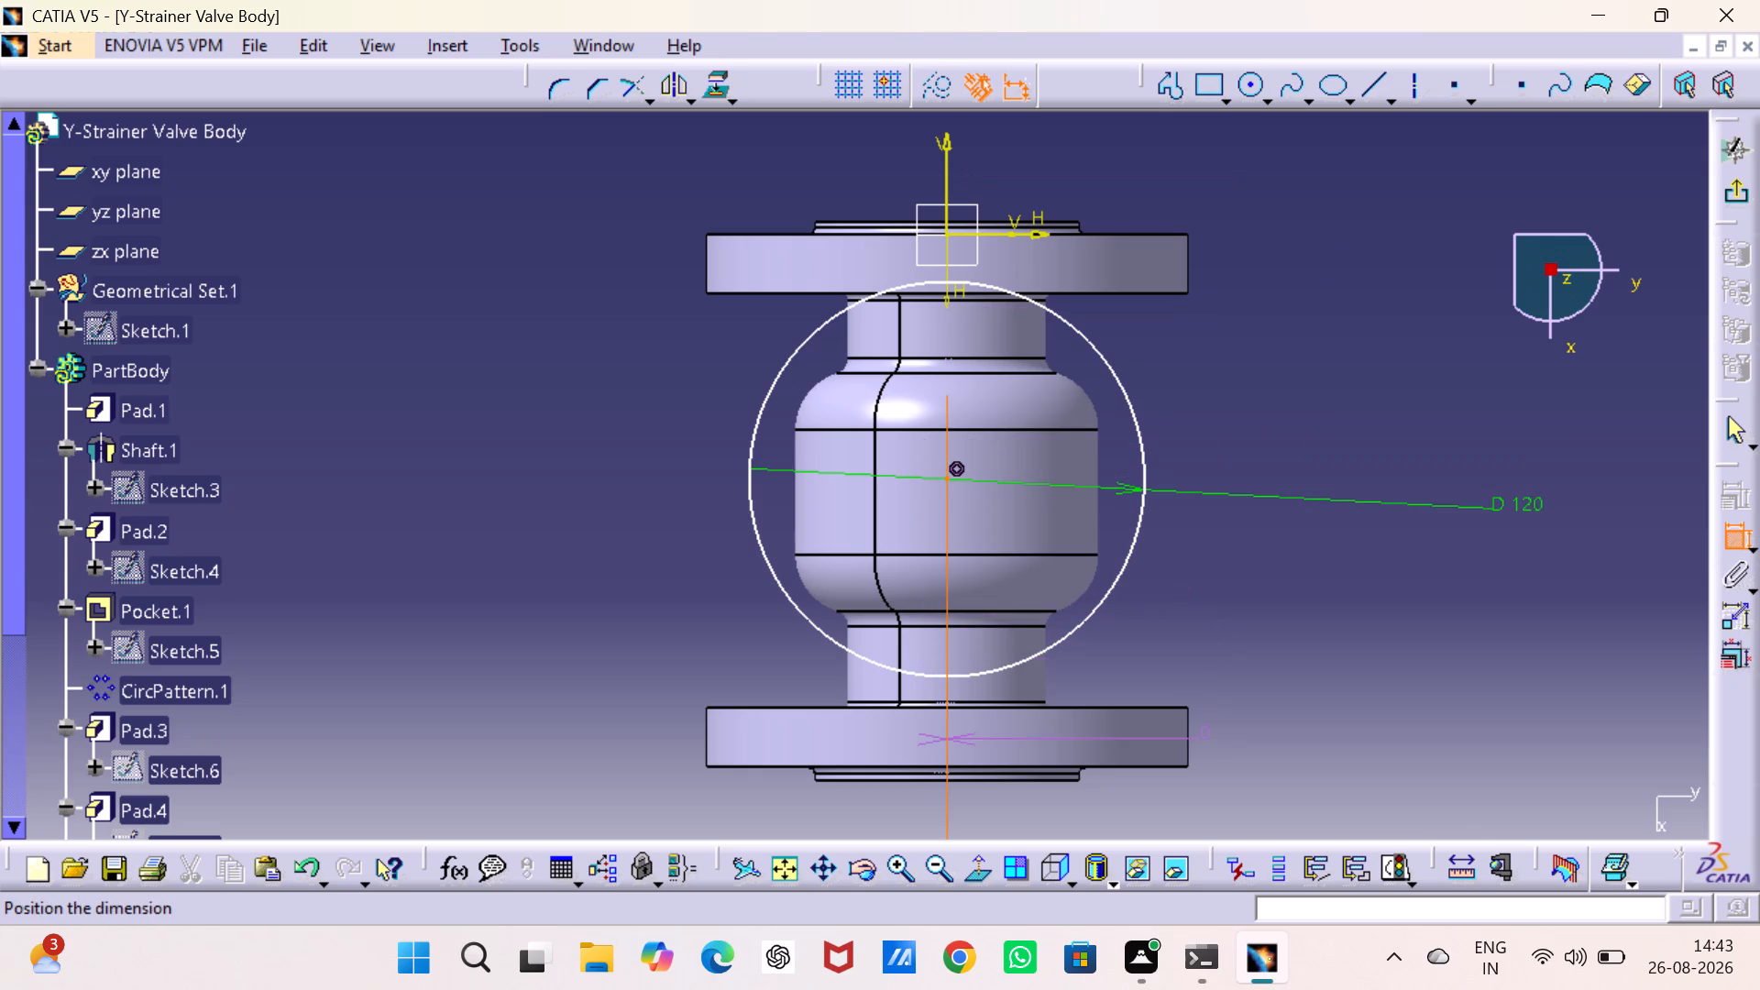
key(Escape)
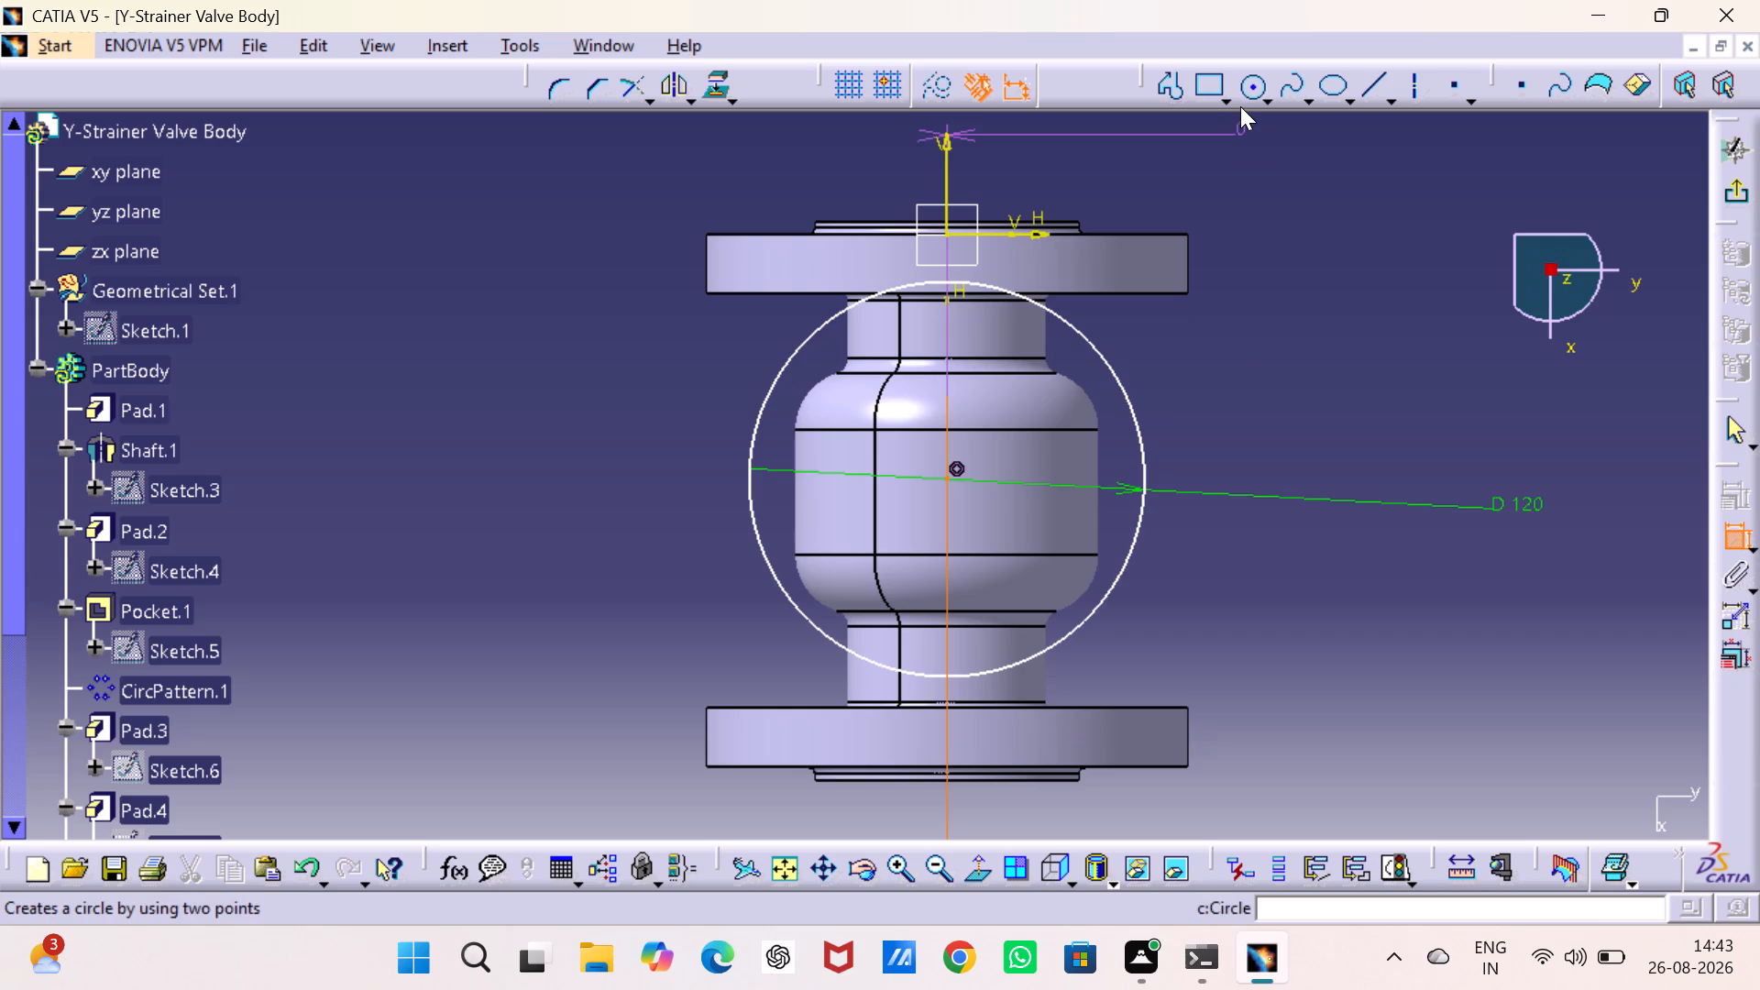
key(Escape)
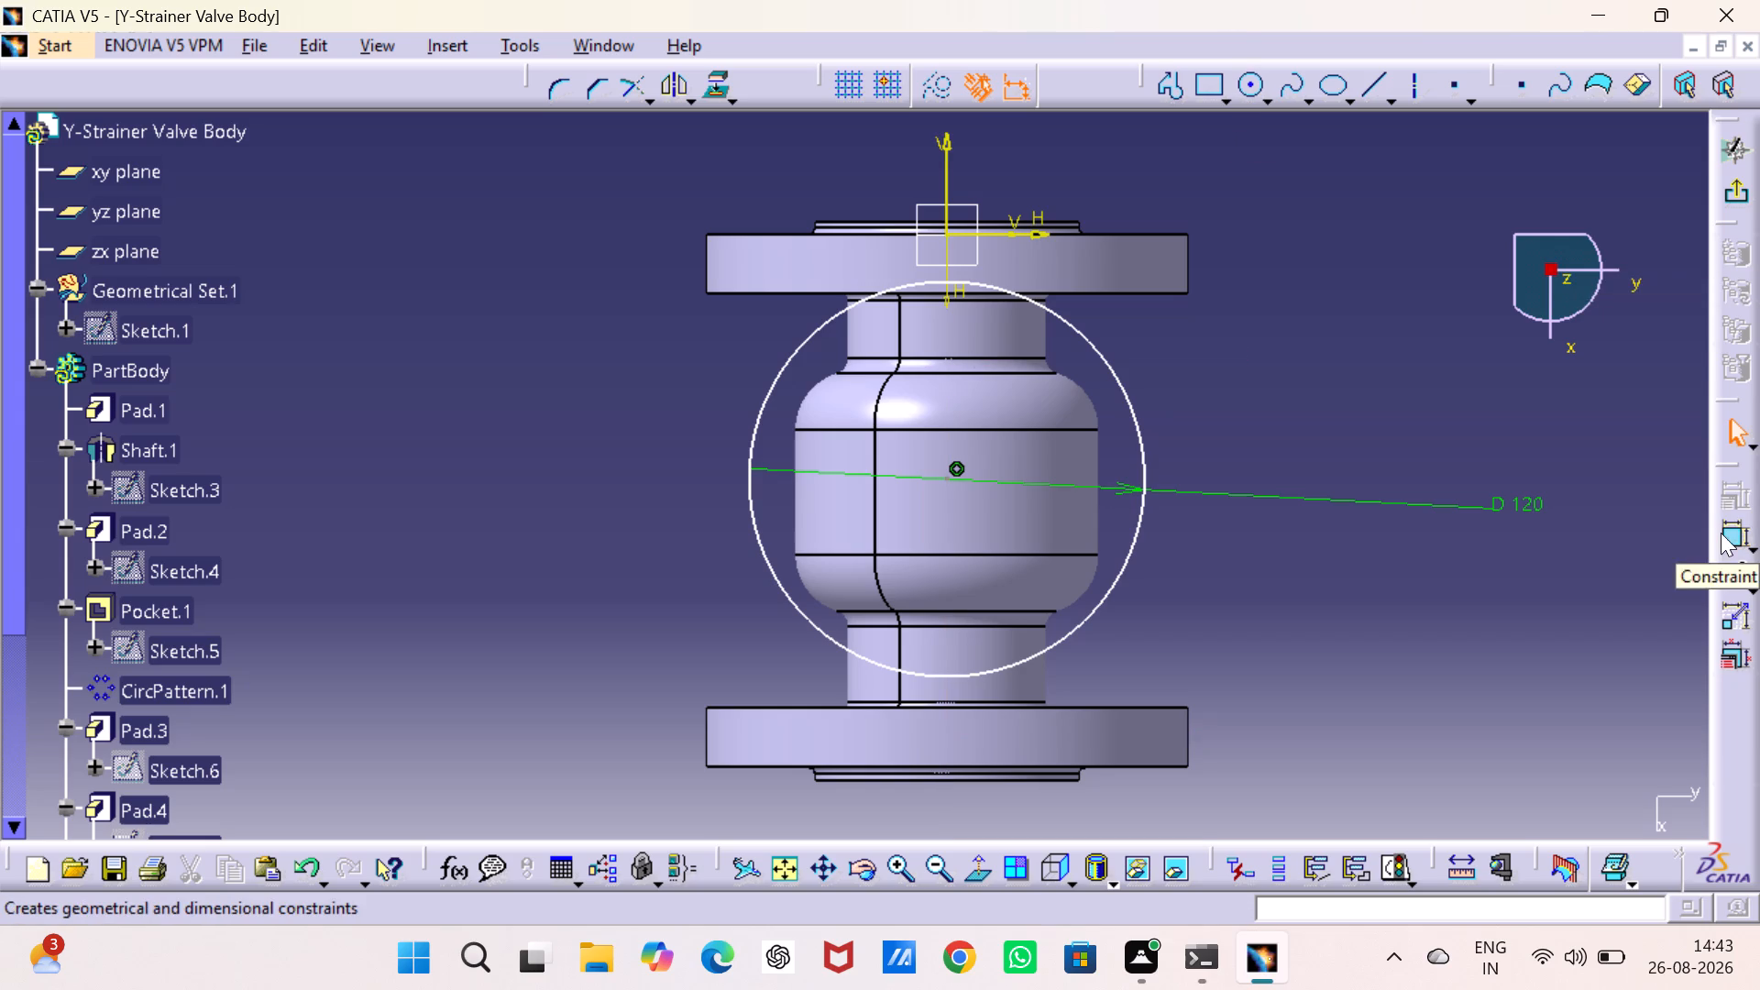
Dimension the circle centre's distance from the outer edge of the far flange and set it to 146/2 (73 mm).
click(1721, 533)
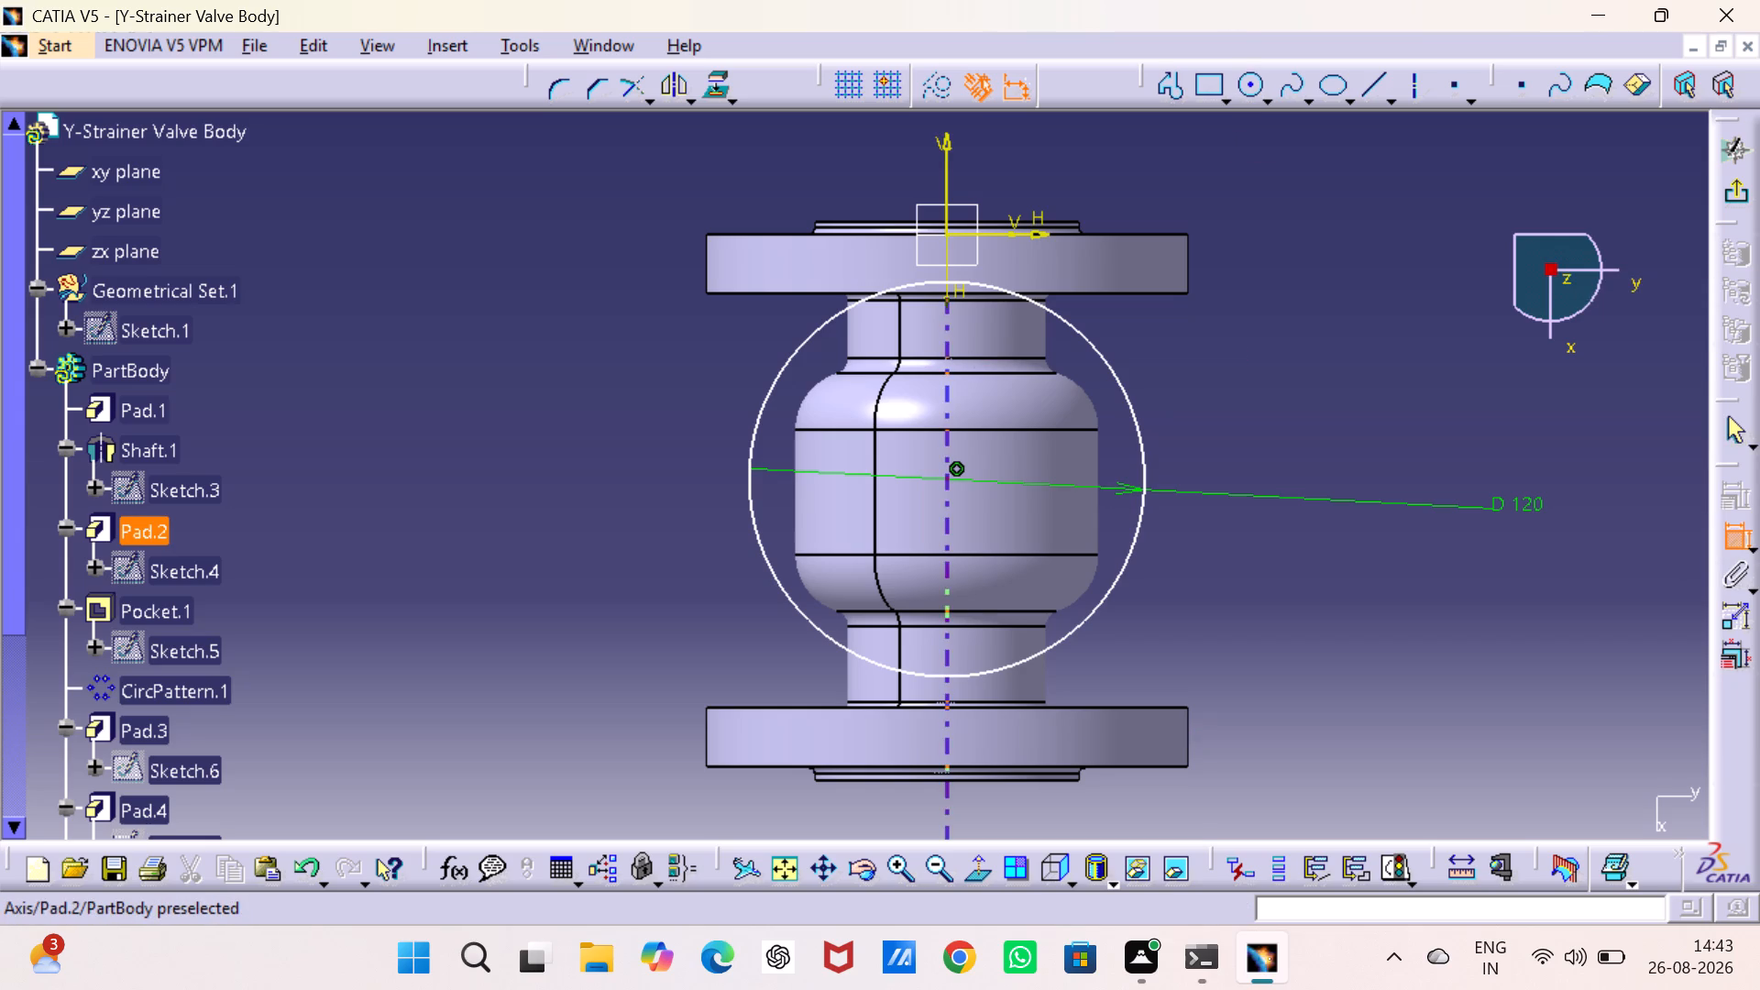
click(947, 478)
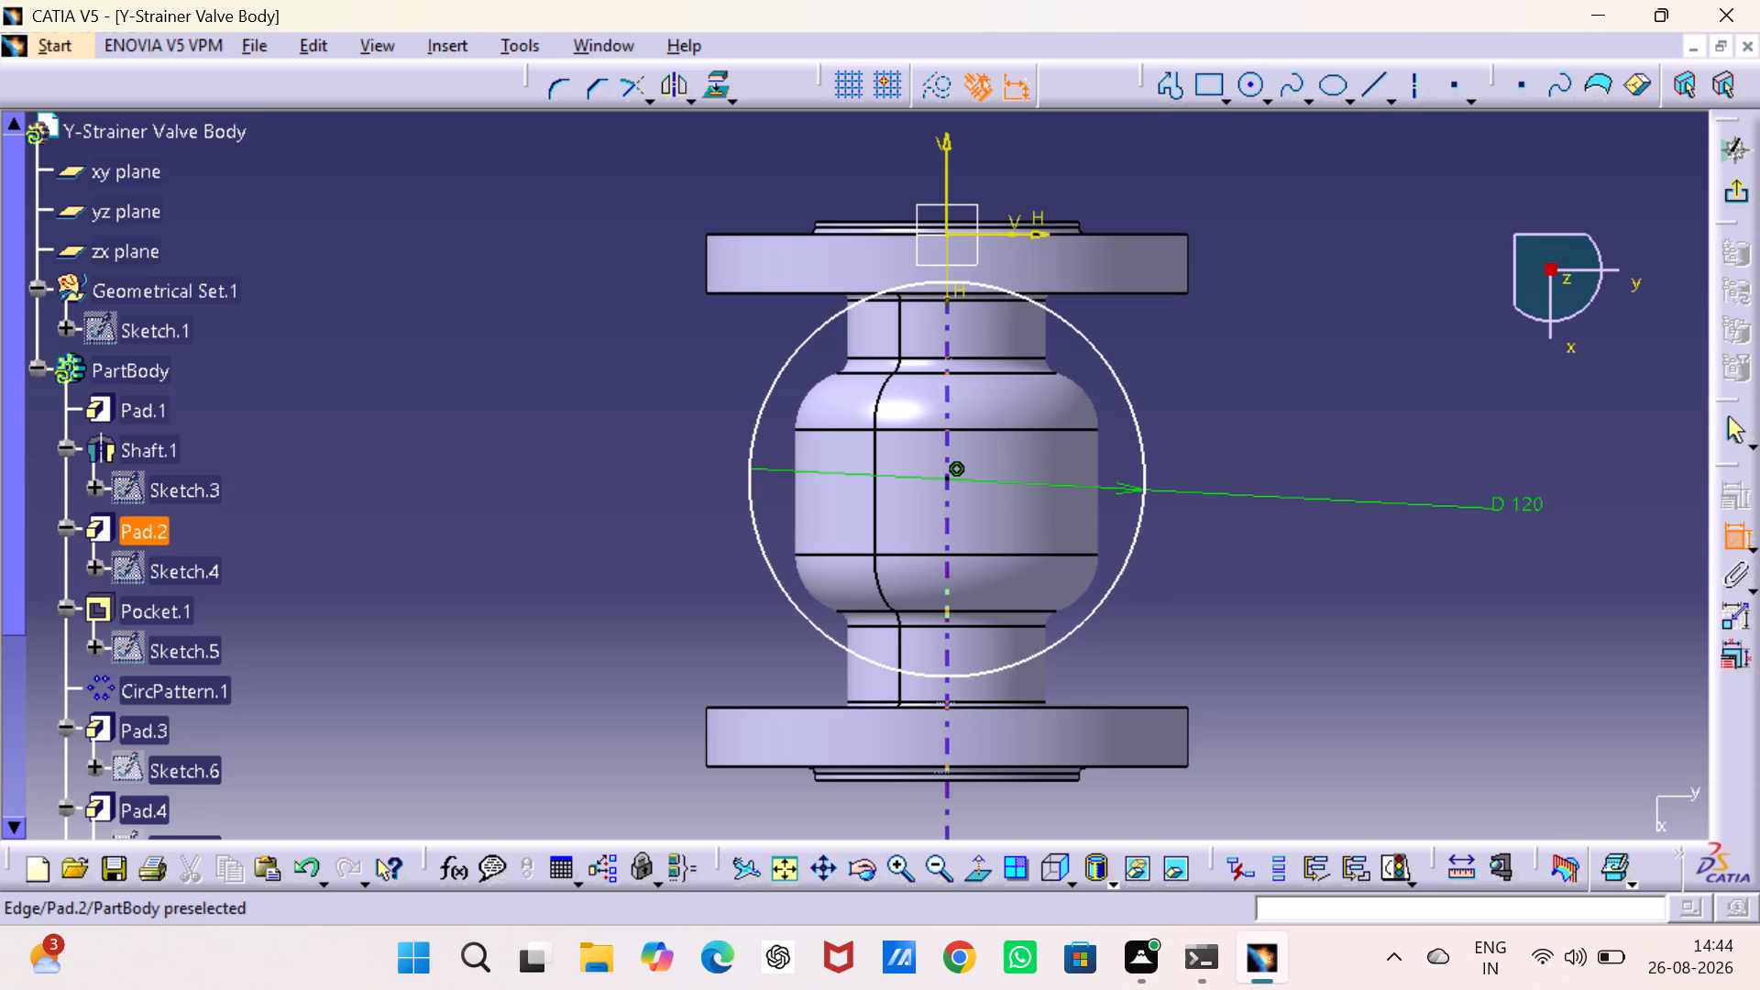
click(742, 764)
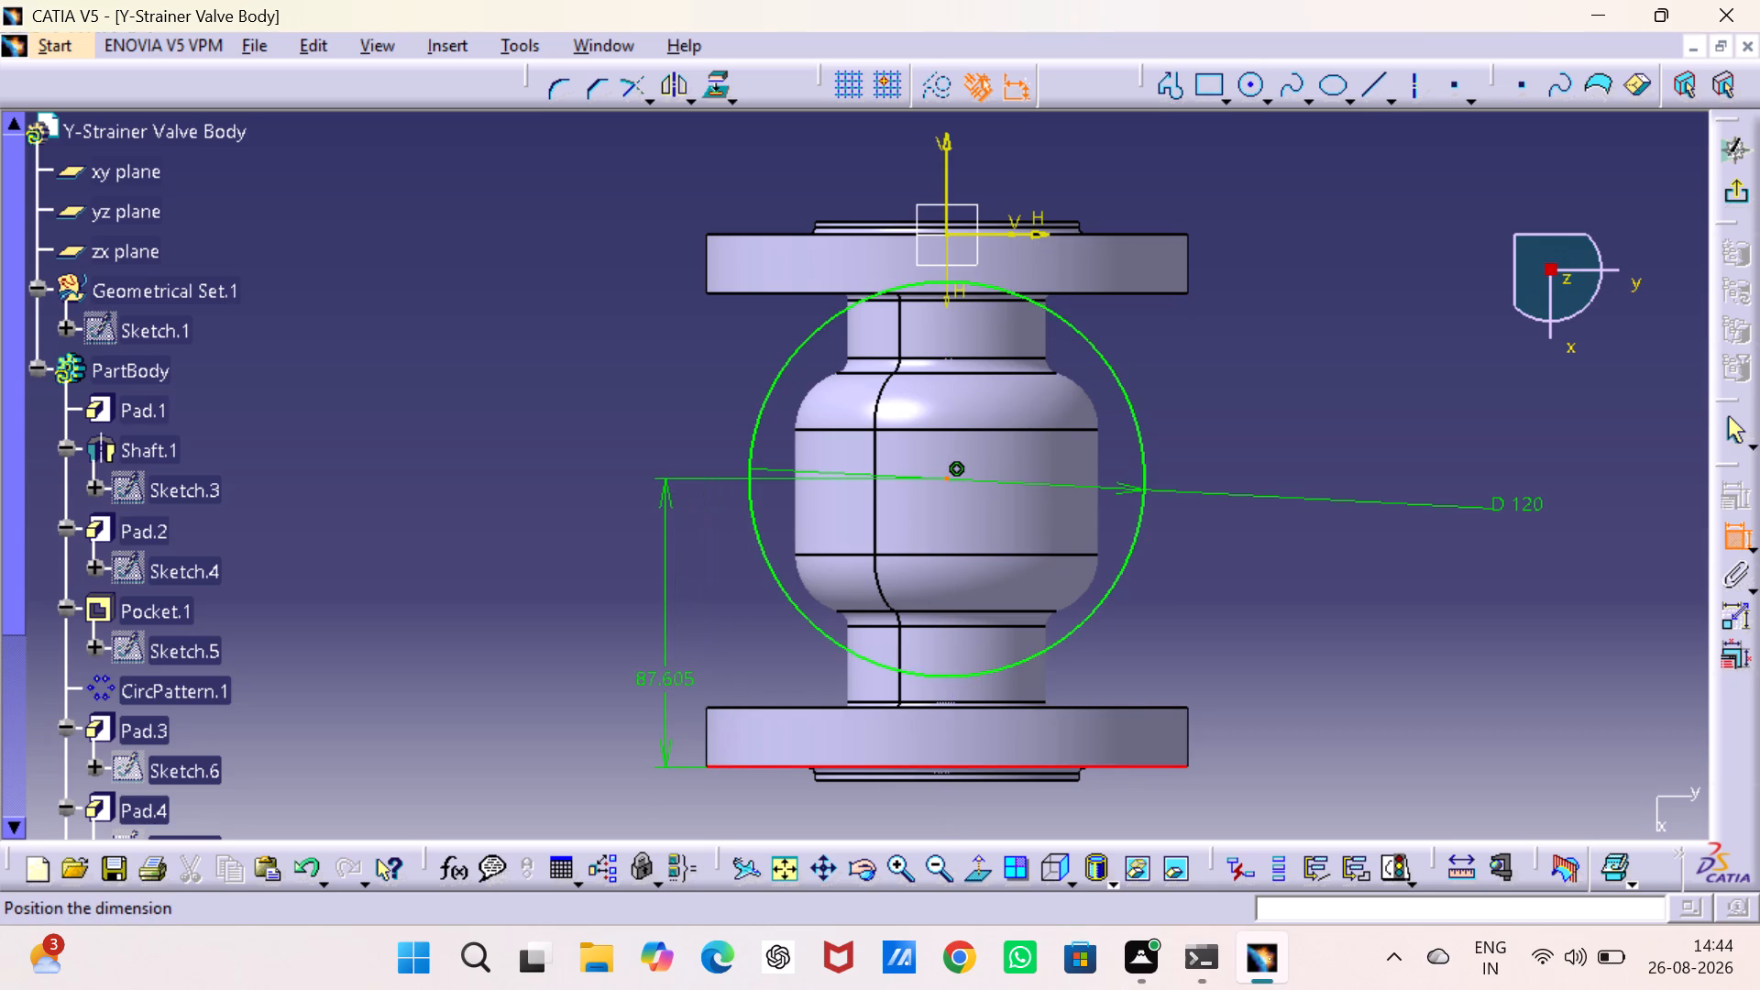
click(656, 647)
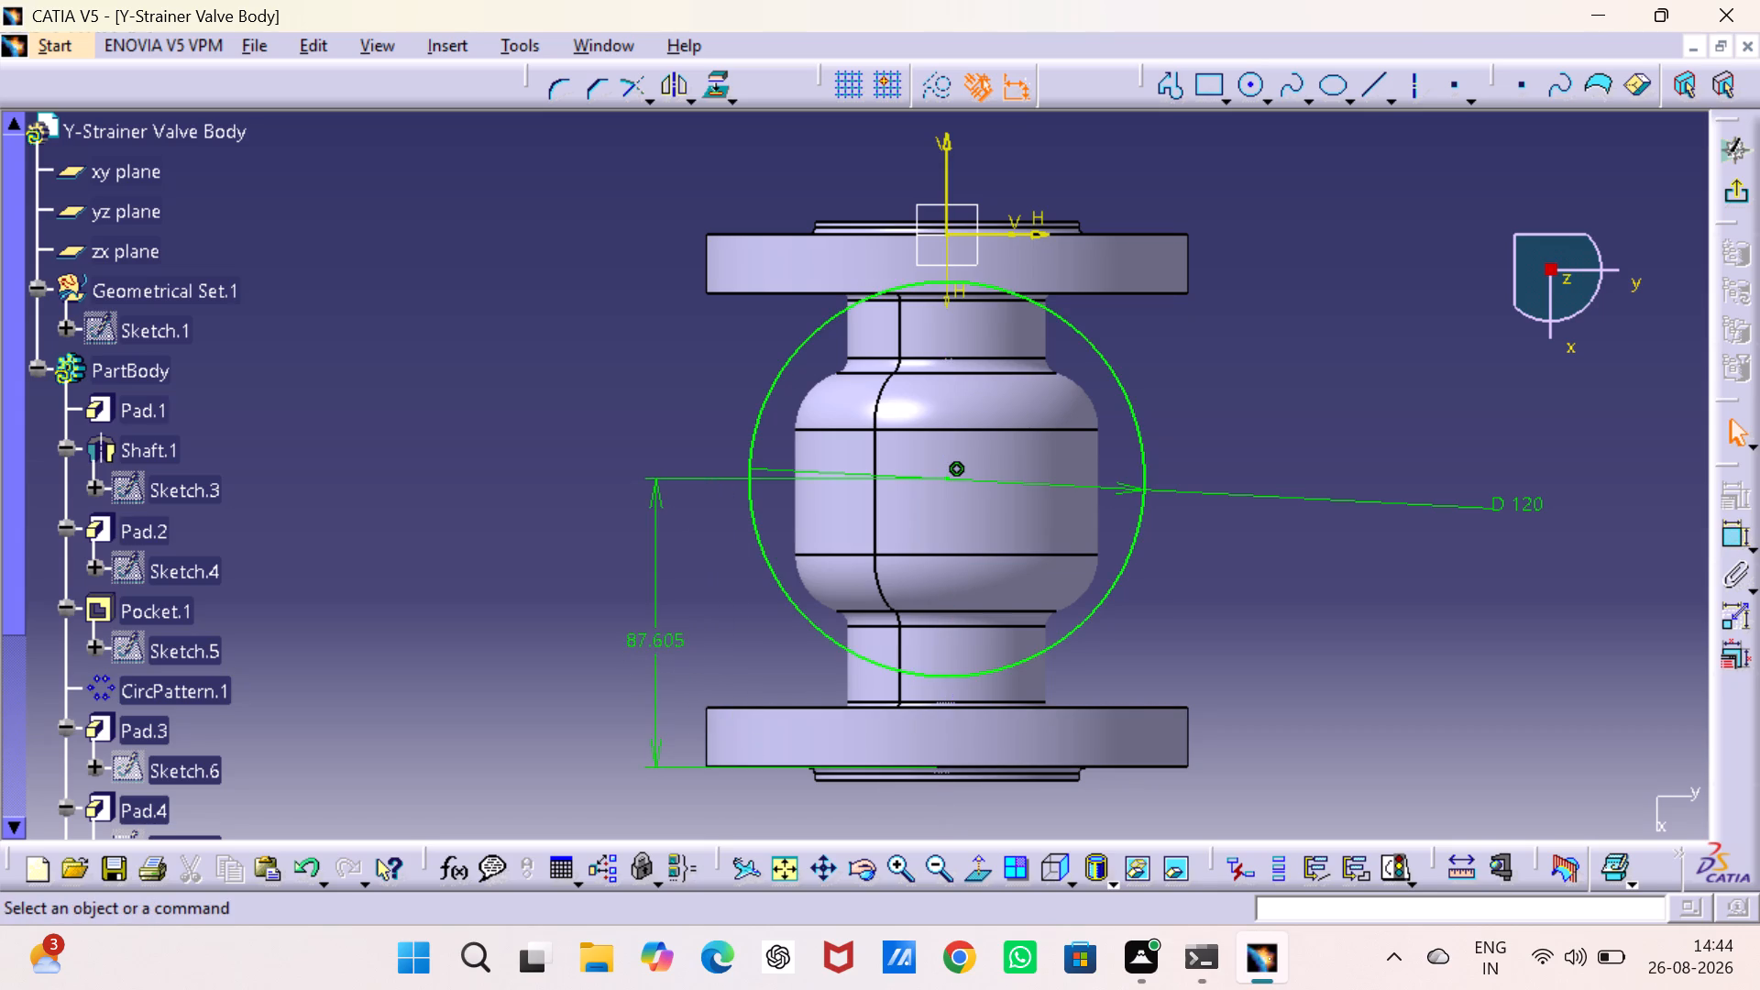
double_click(656, 643)
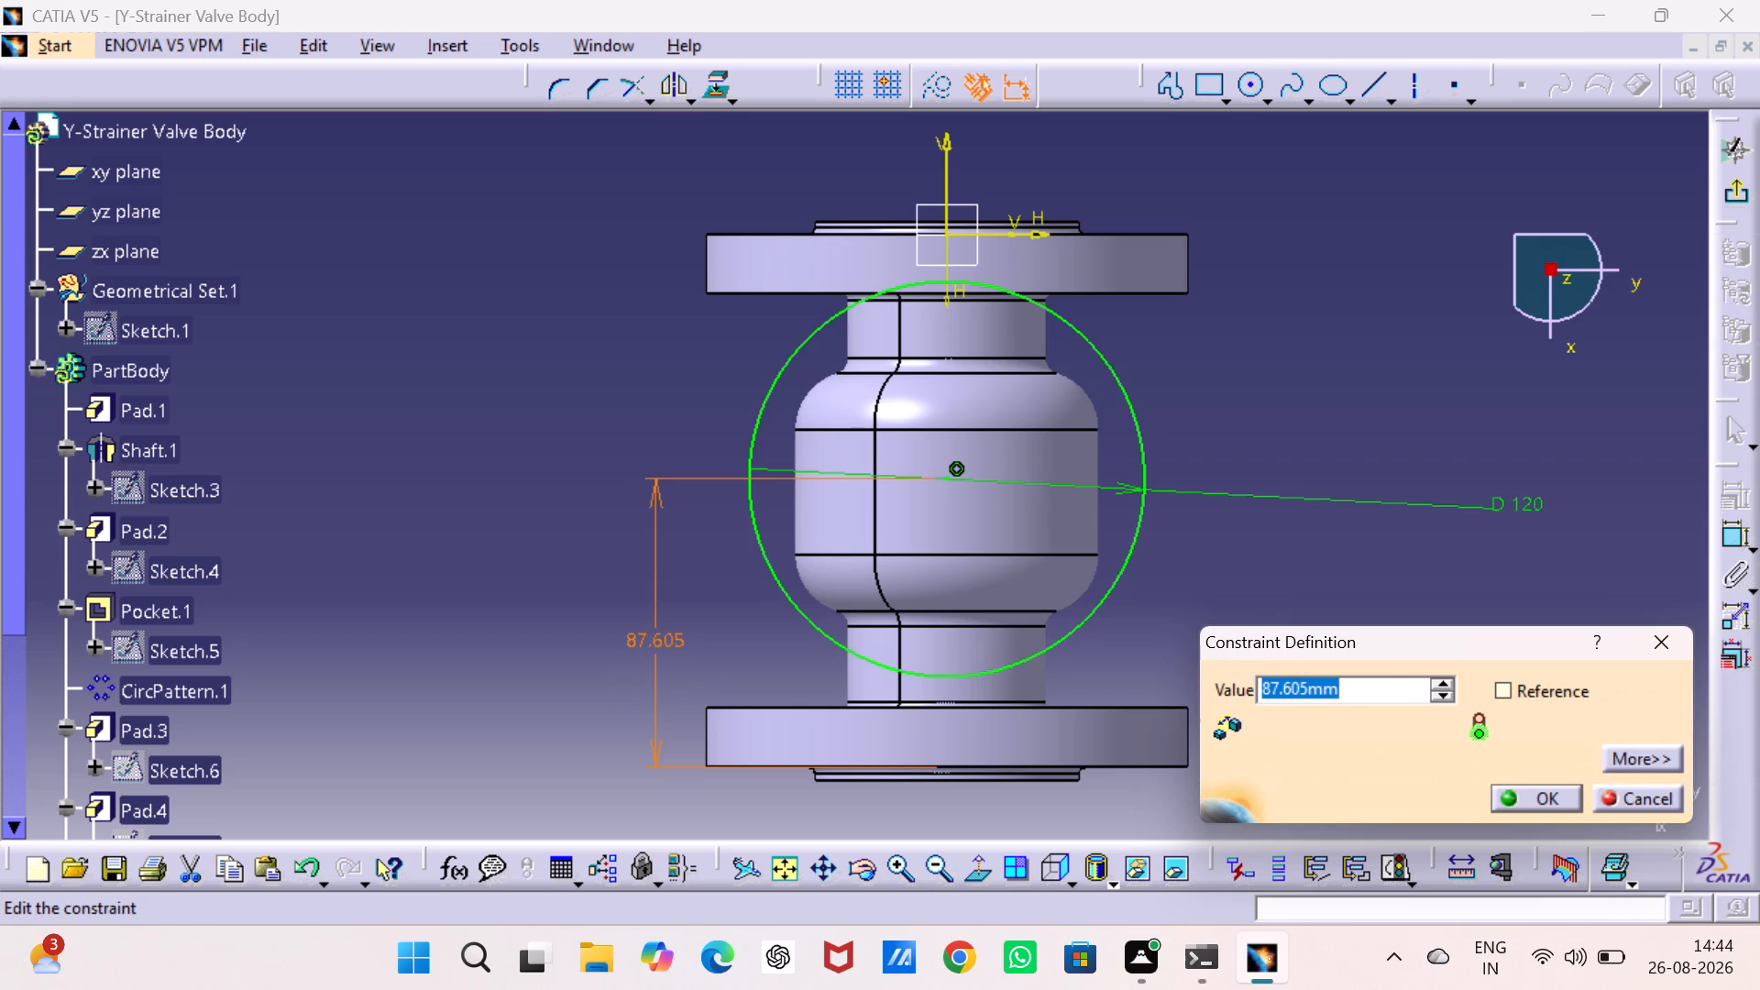
key(1)
text(46/2)
key(Return)
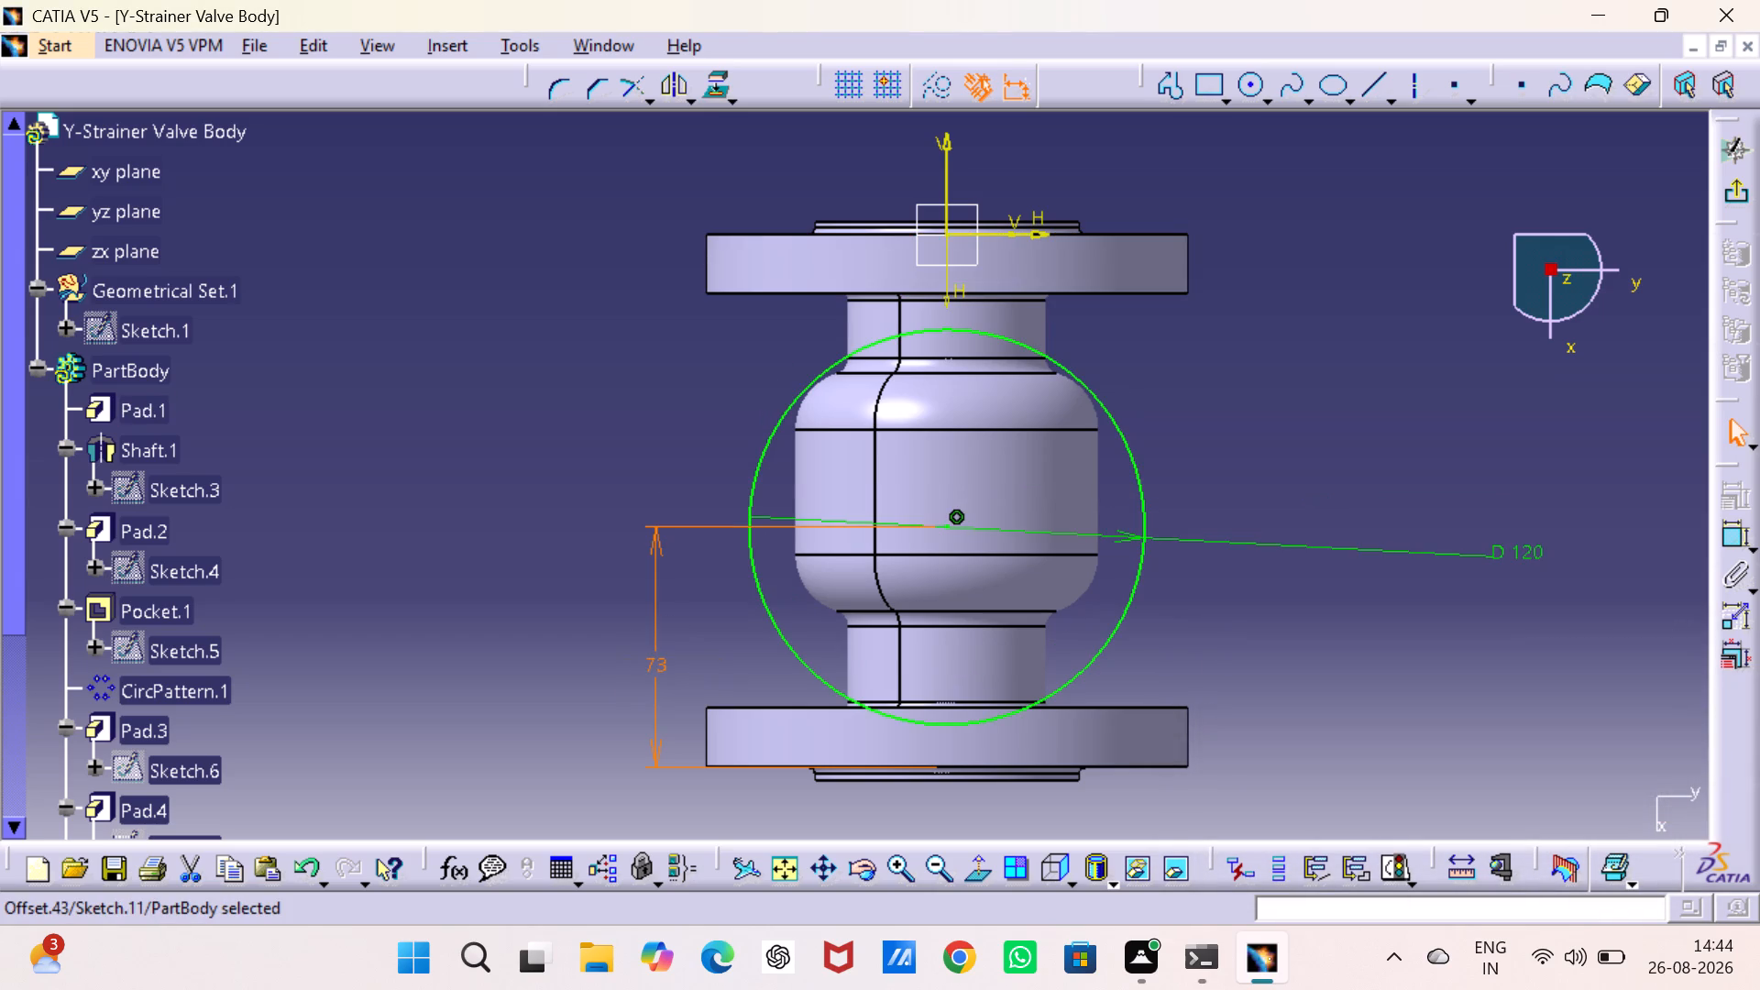
Examine the 120 mm circle's position relative to the valve body and both flanges from several angles.
middle_drag(1328, 396, 1248, 312)
right_drag(1248, 361, 1248, 312)
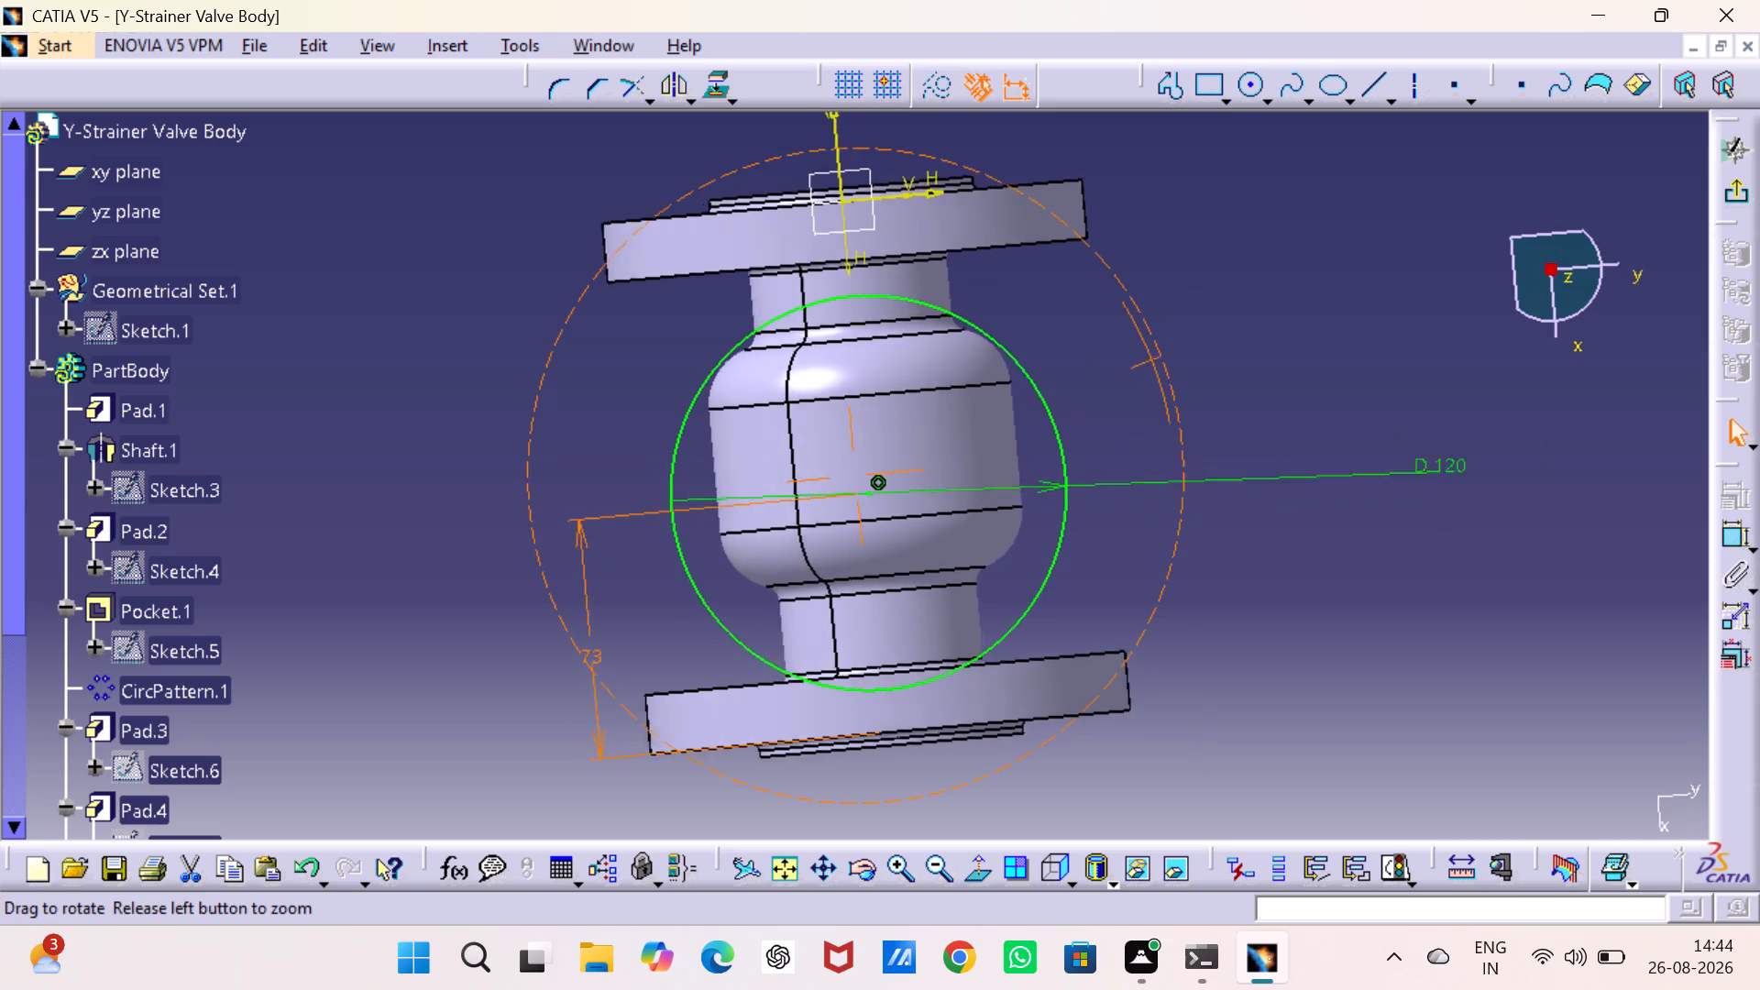
right_drag(1248, 312, 1224, 379)
middle_drag(1248, 312, 1224, 379)
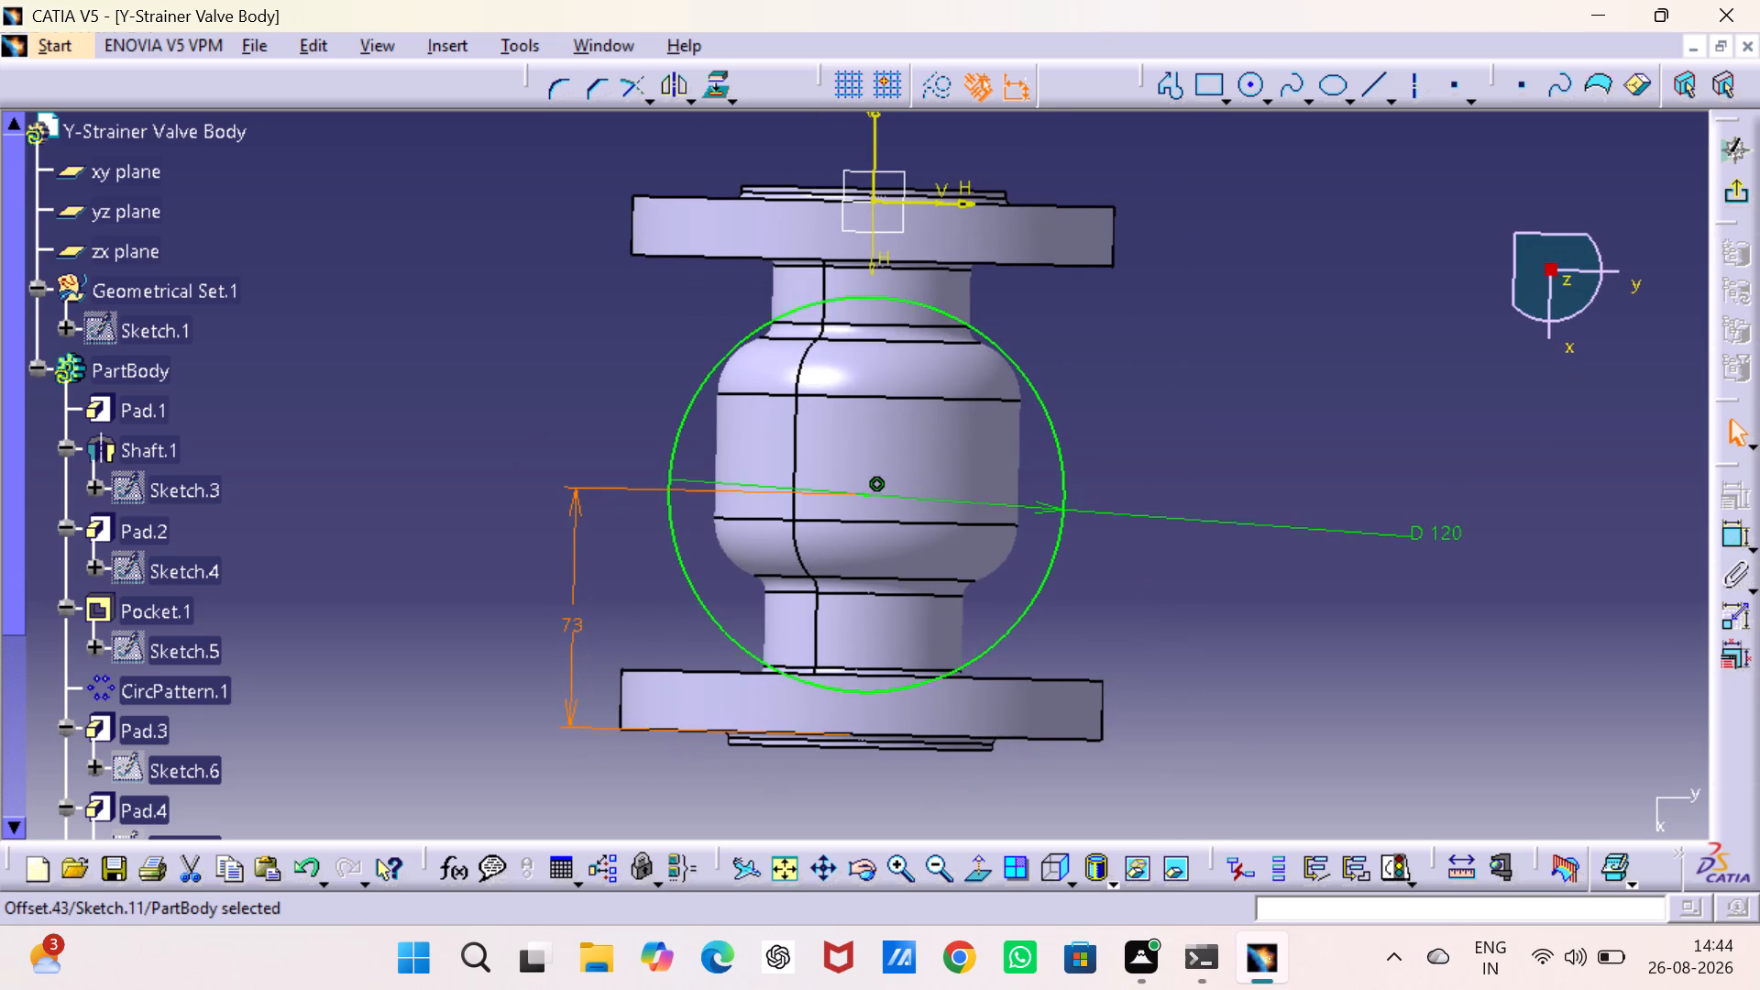
middle_drag(1203, 631, 1099, 519)
right_drag(1203, 631, 1099, 519)
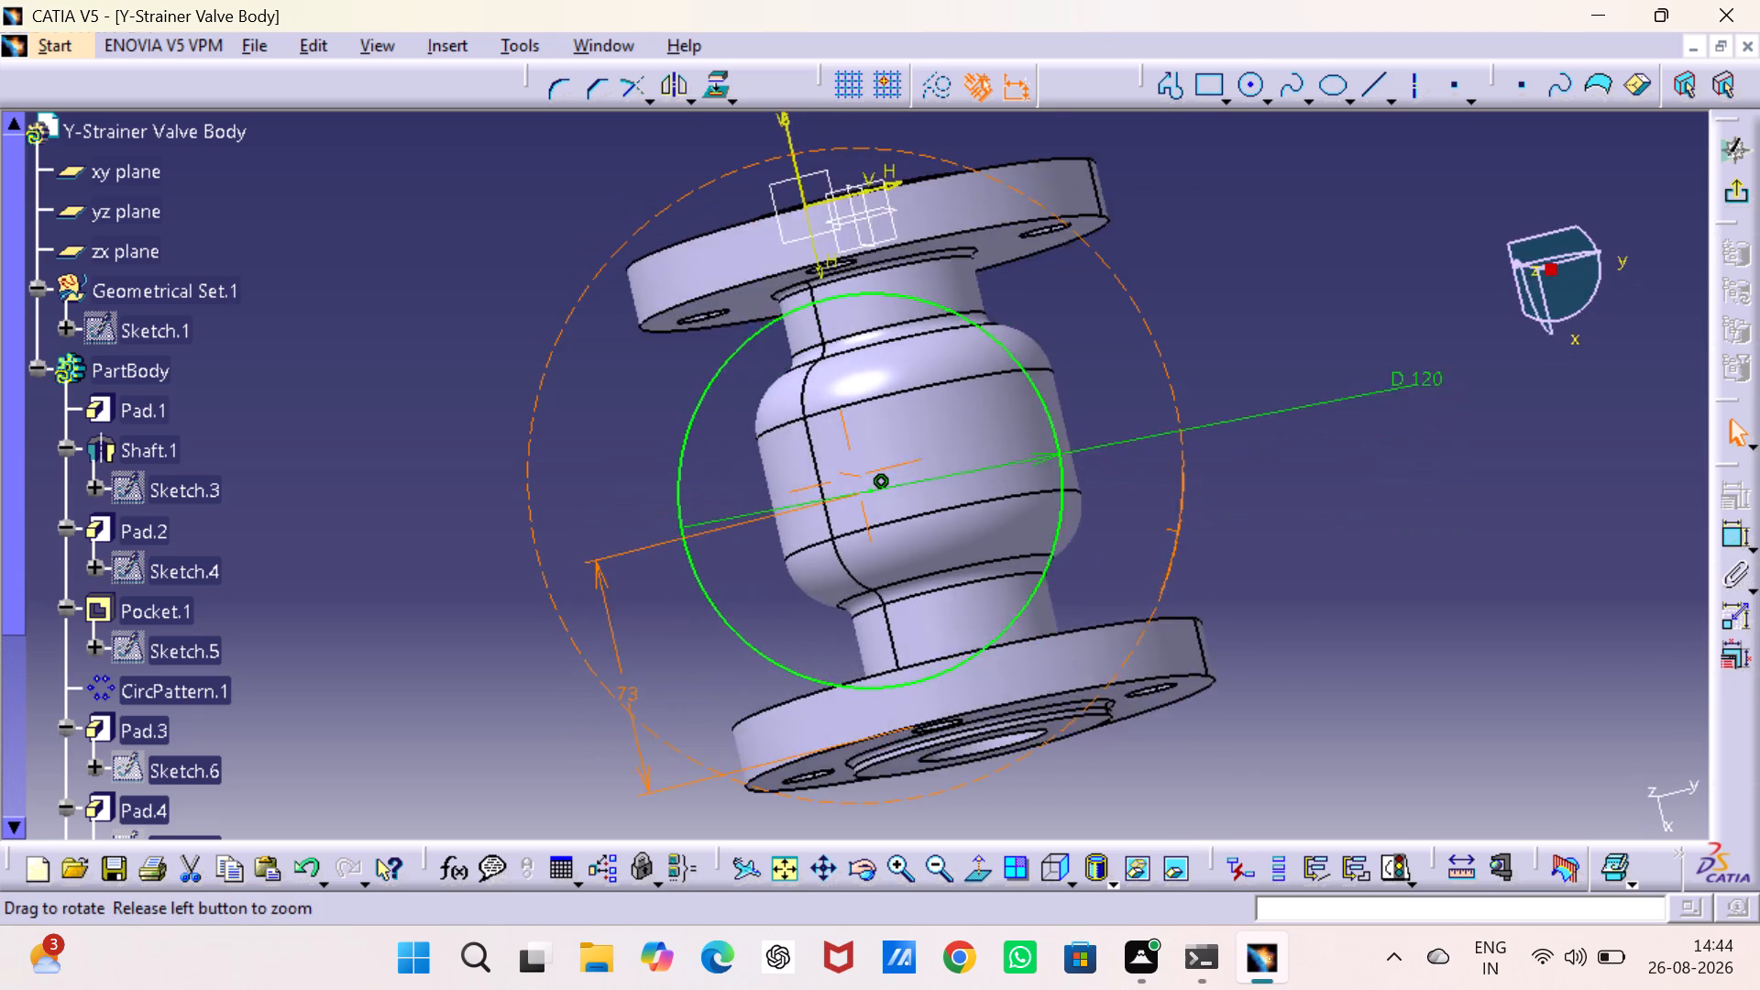
middle_drag(1099, 519, 1119, 522)
right_drag(1099, 519, 1119, 522)
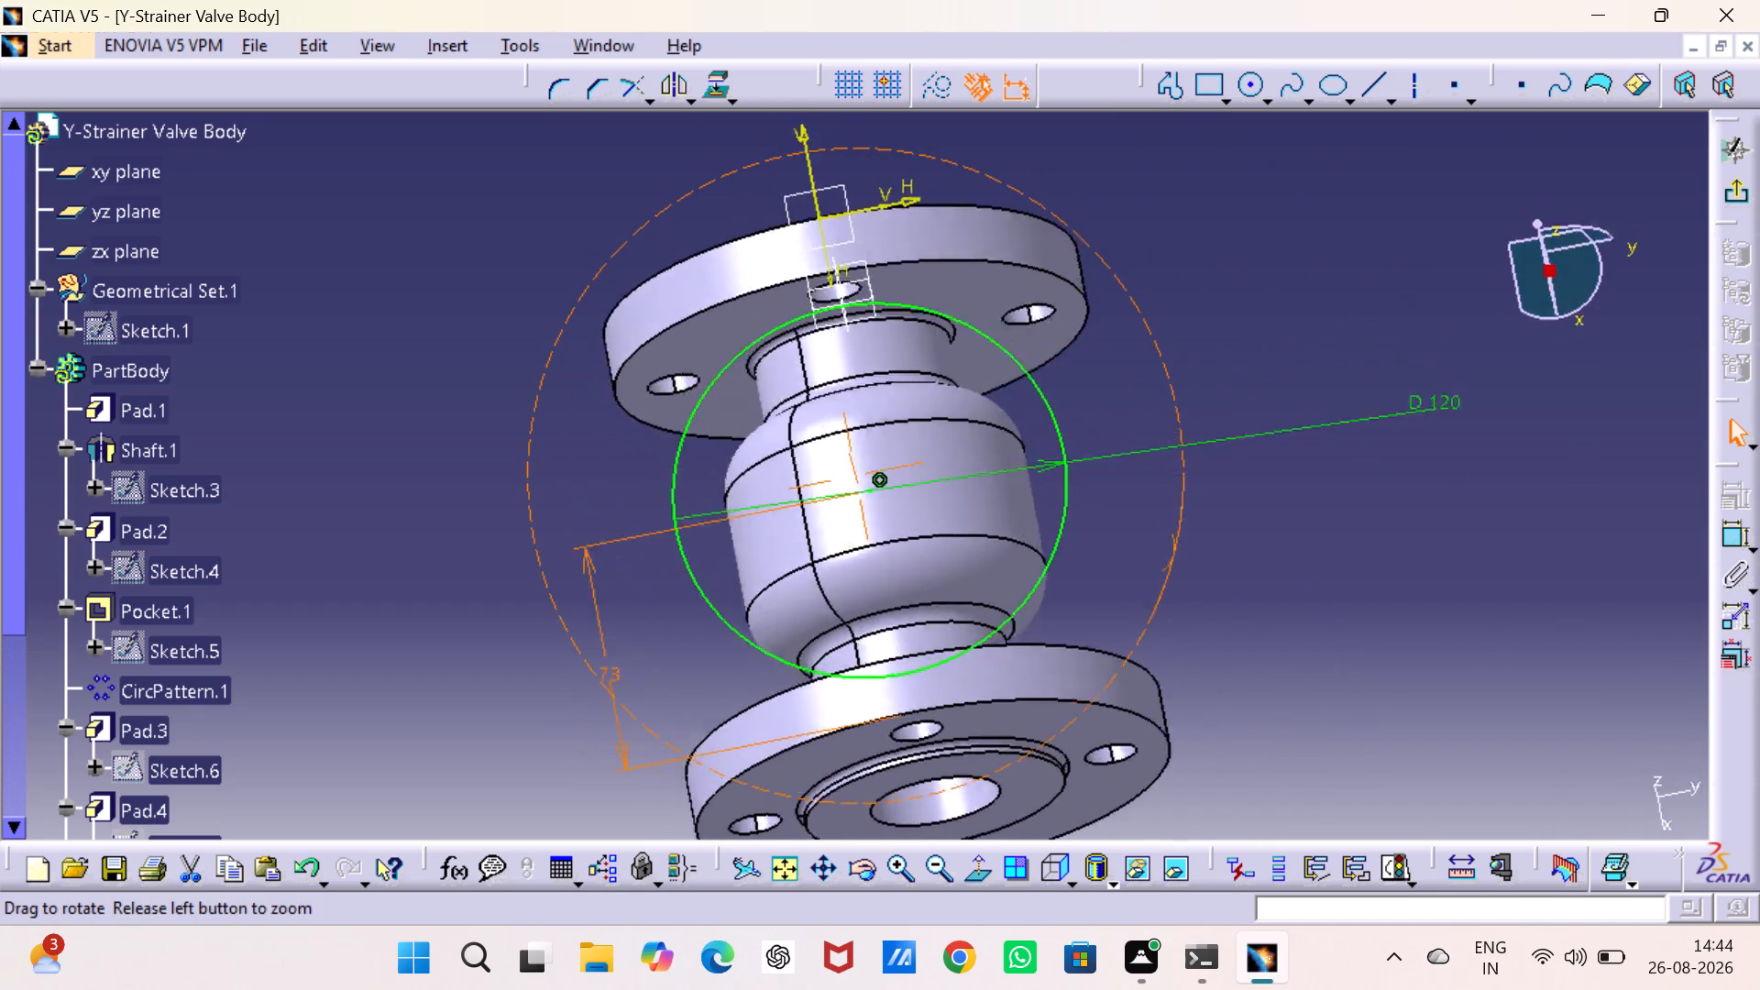
middle_drag(1119, 522, 590, 491)
right_drag(1119, 522, 590, 491)
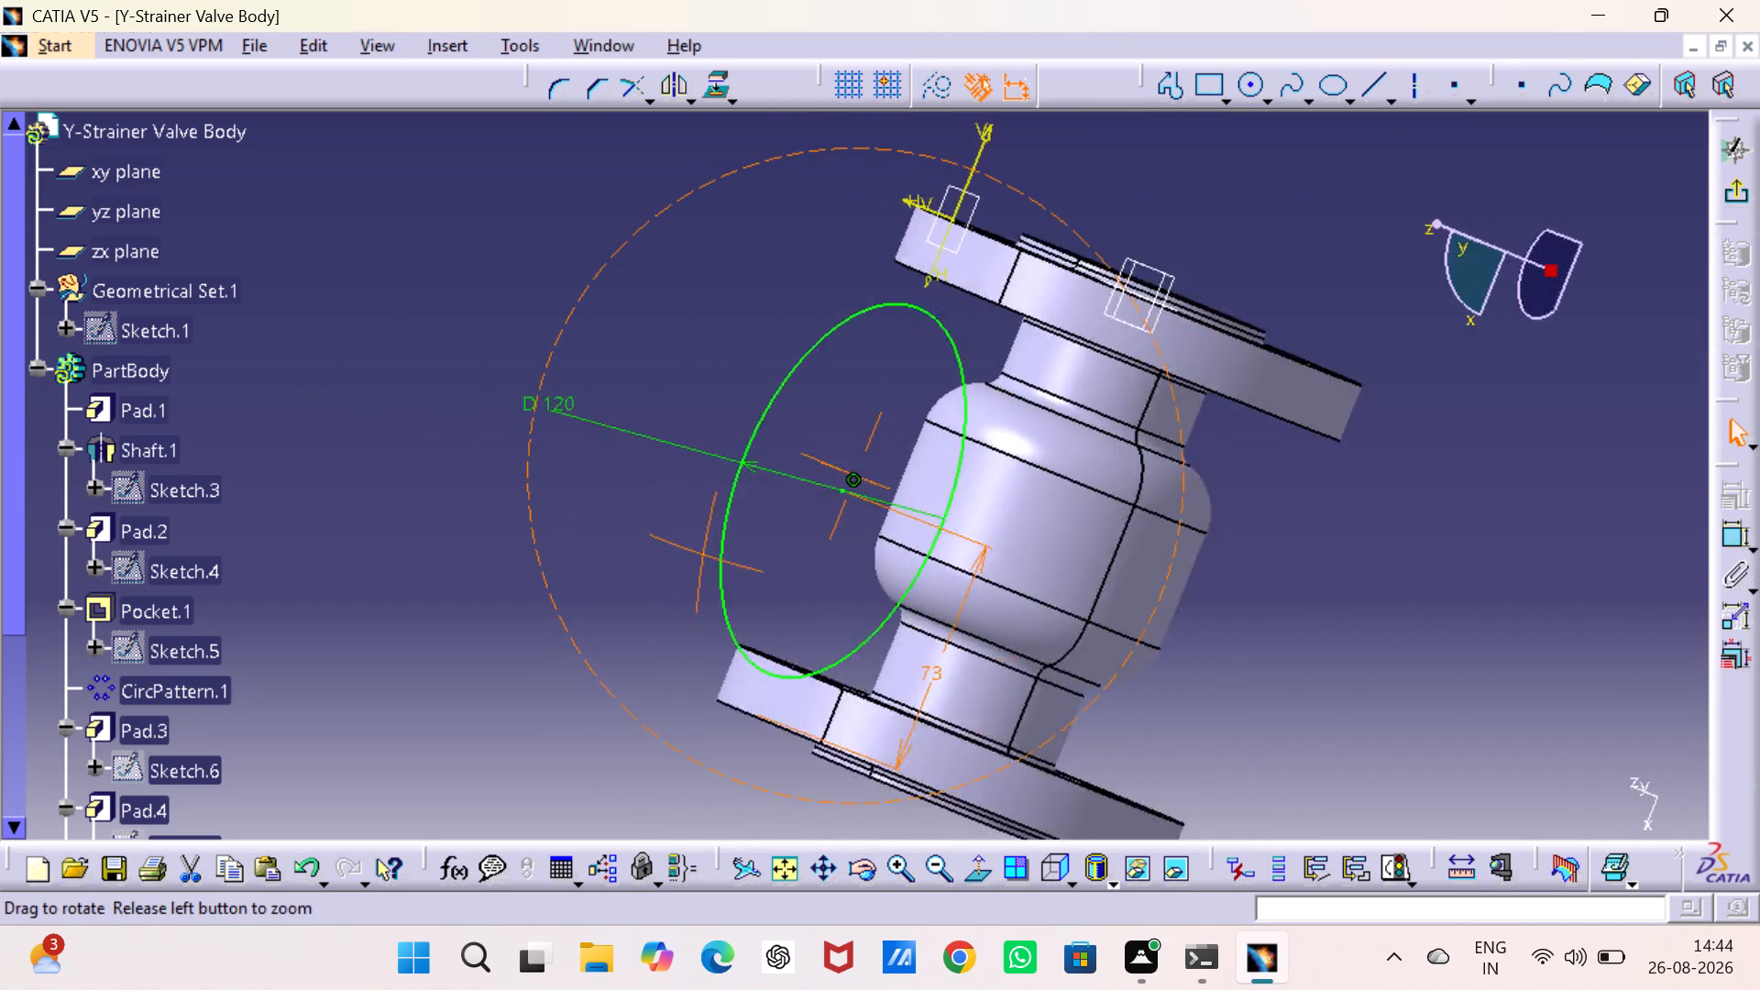
right_drag(590, 491, 759, 546)
middle_drag(590, 491, 793, 548)
middle_drag(751, 585, 885, 520)
right_drag(750, 585, 885, 520)
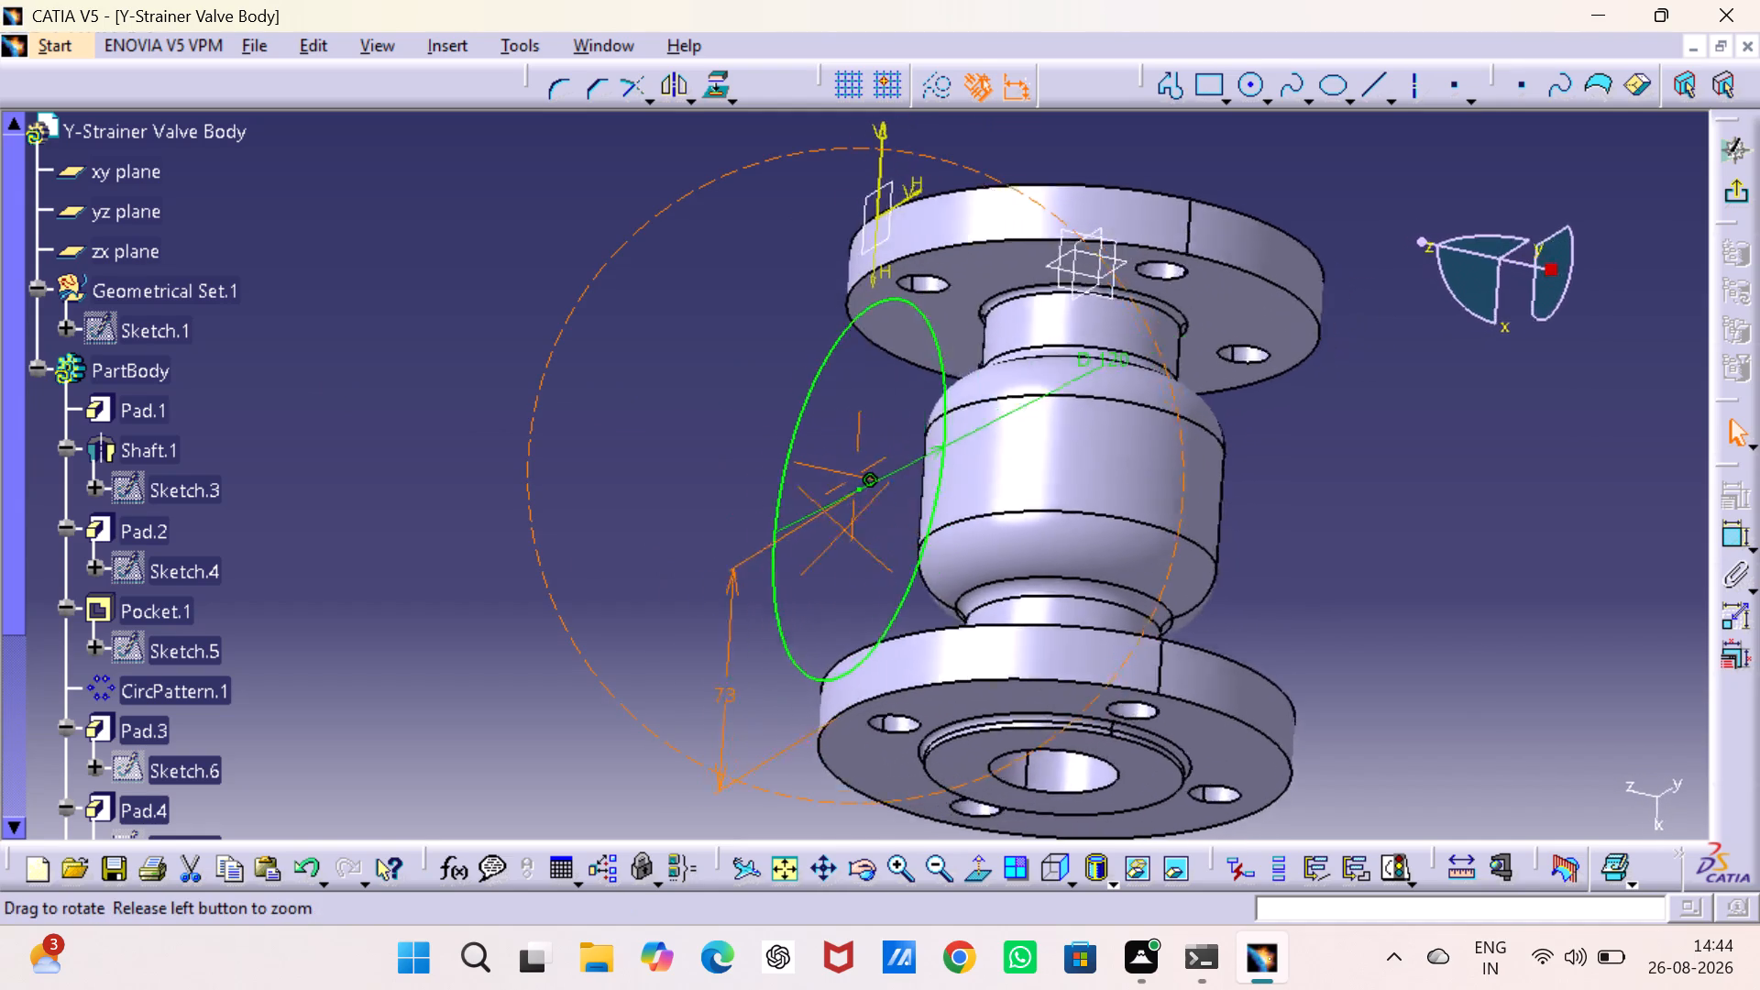
middle_drag(885, 520, 673, 524)
right_drag(885, 520, 673, 524)
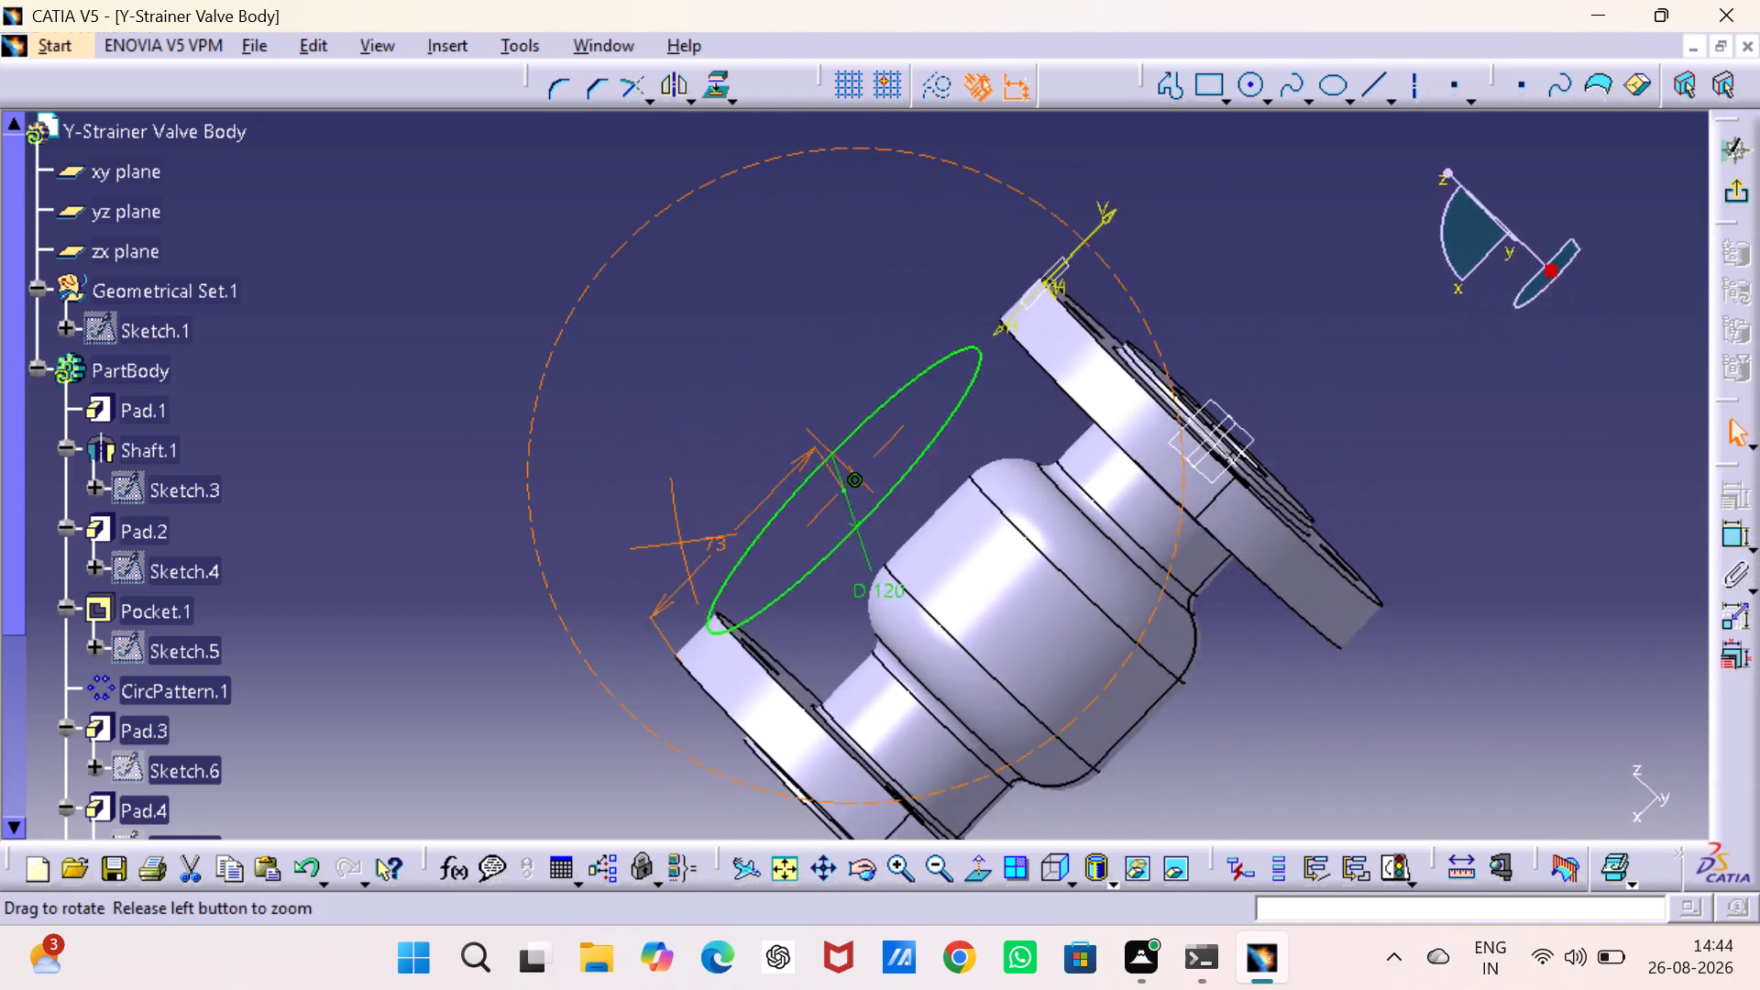
middle_drag(673, 524, 1098, 360)
right_drag(673, 524, 1098, 360)
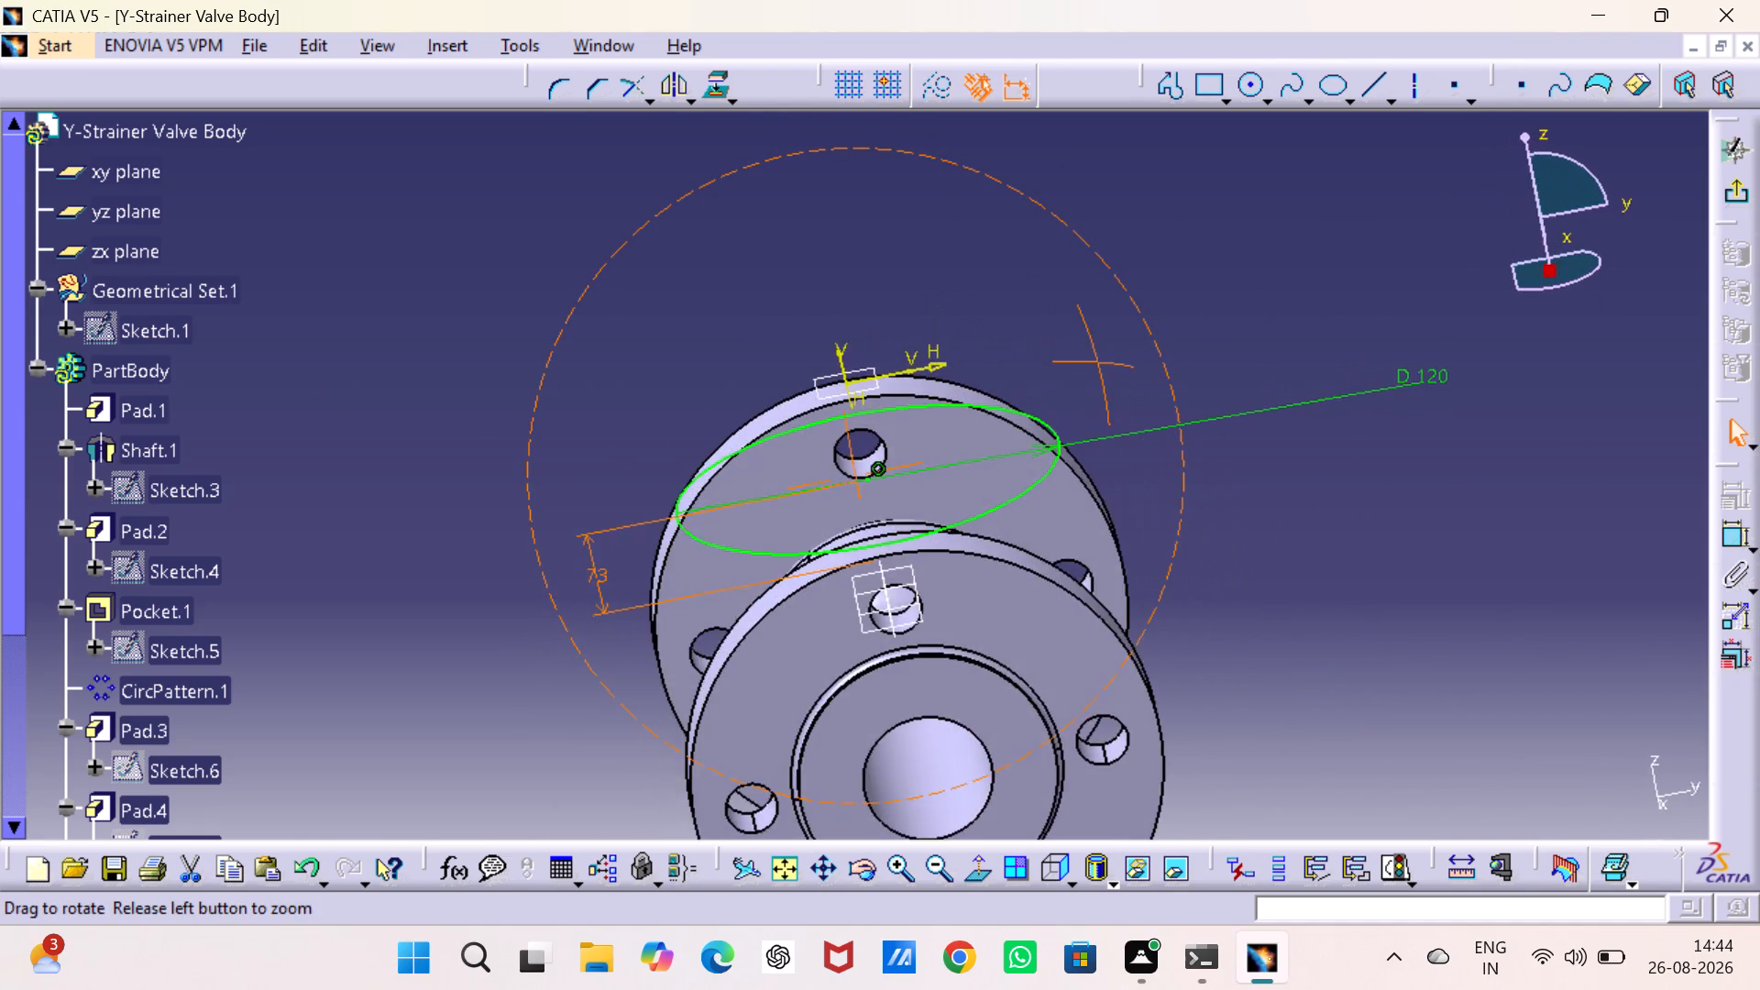
middle_drag(1098, 360, 898, 720)
right_drag(1098, 360, 898, 720)
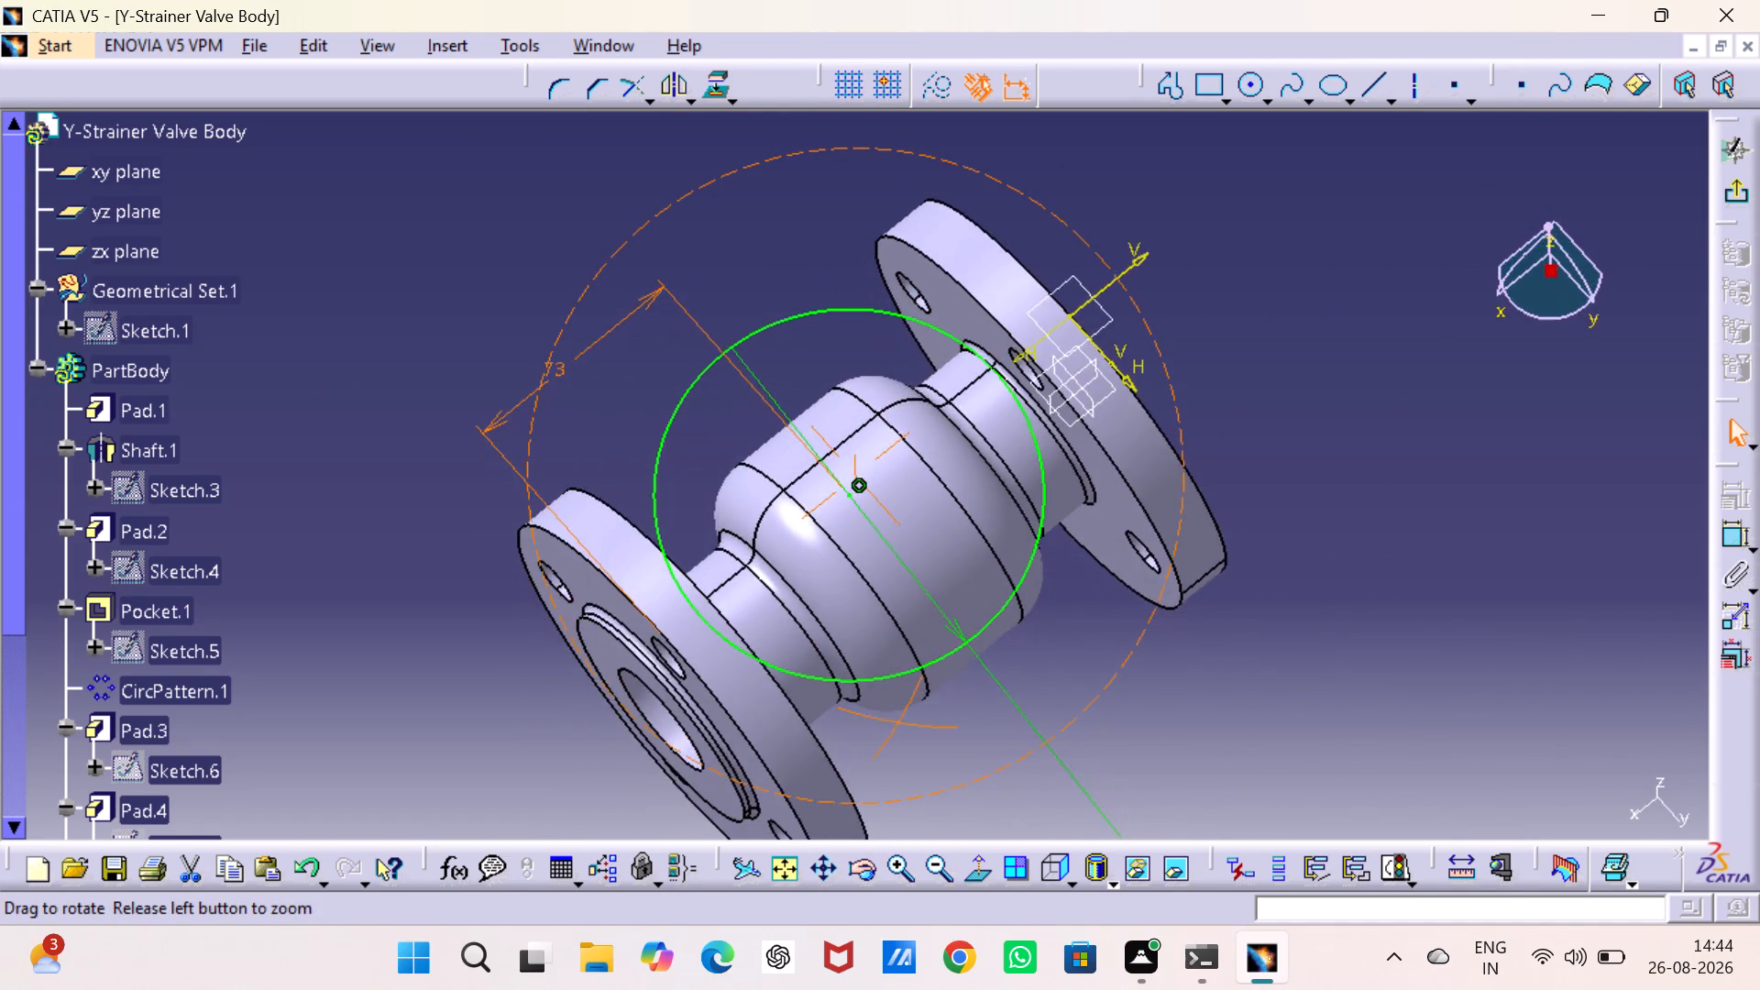
middle_drag(898, 720, 594, 514)
right_drag(898, 720, 594, 514)
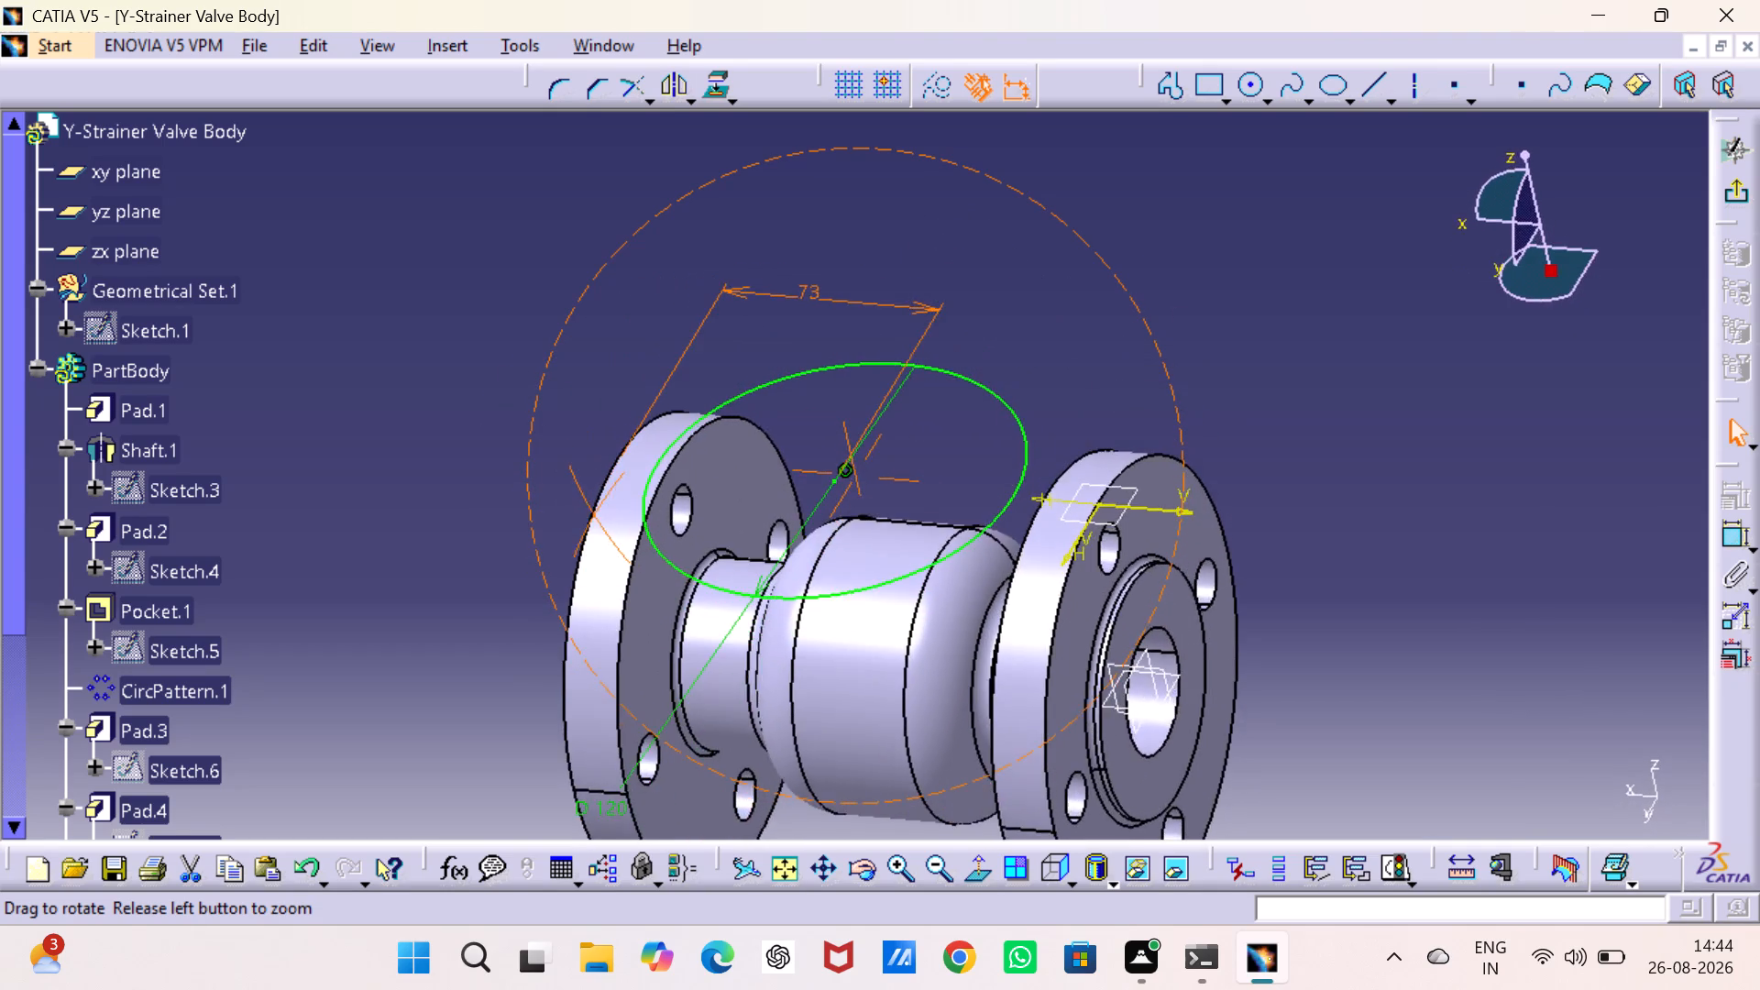
middle_drag(594, 514, 691, 493)
right_drag(594, 514, 691, 493)
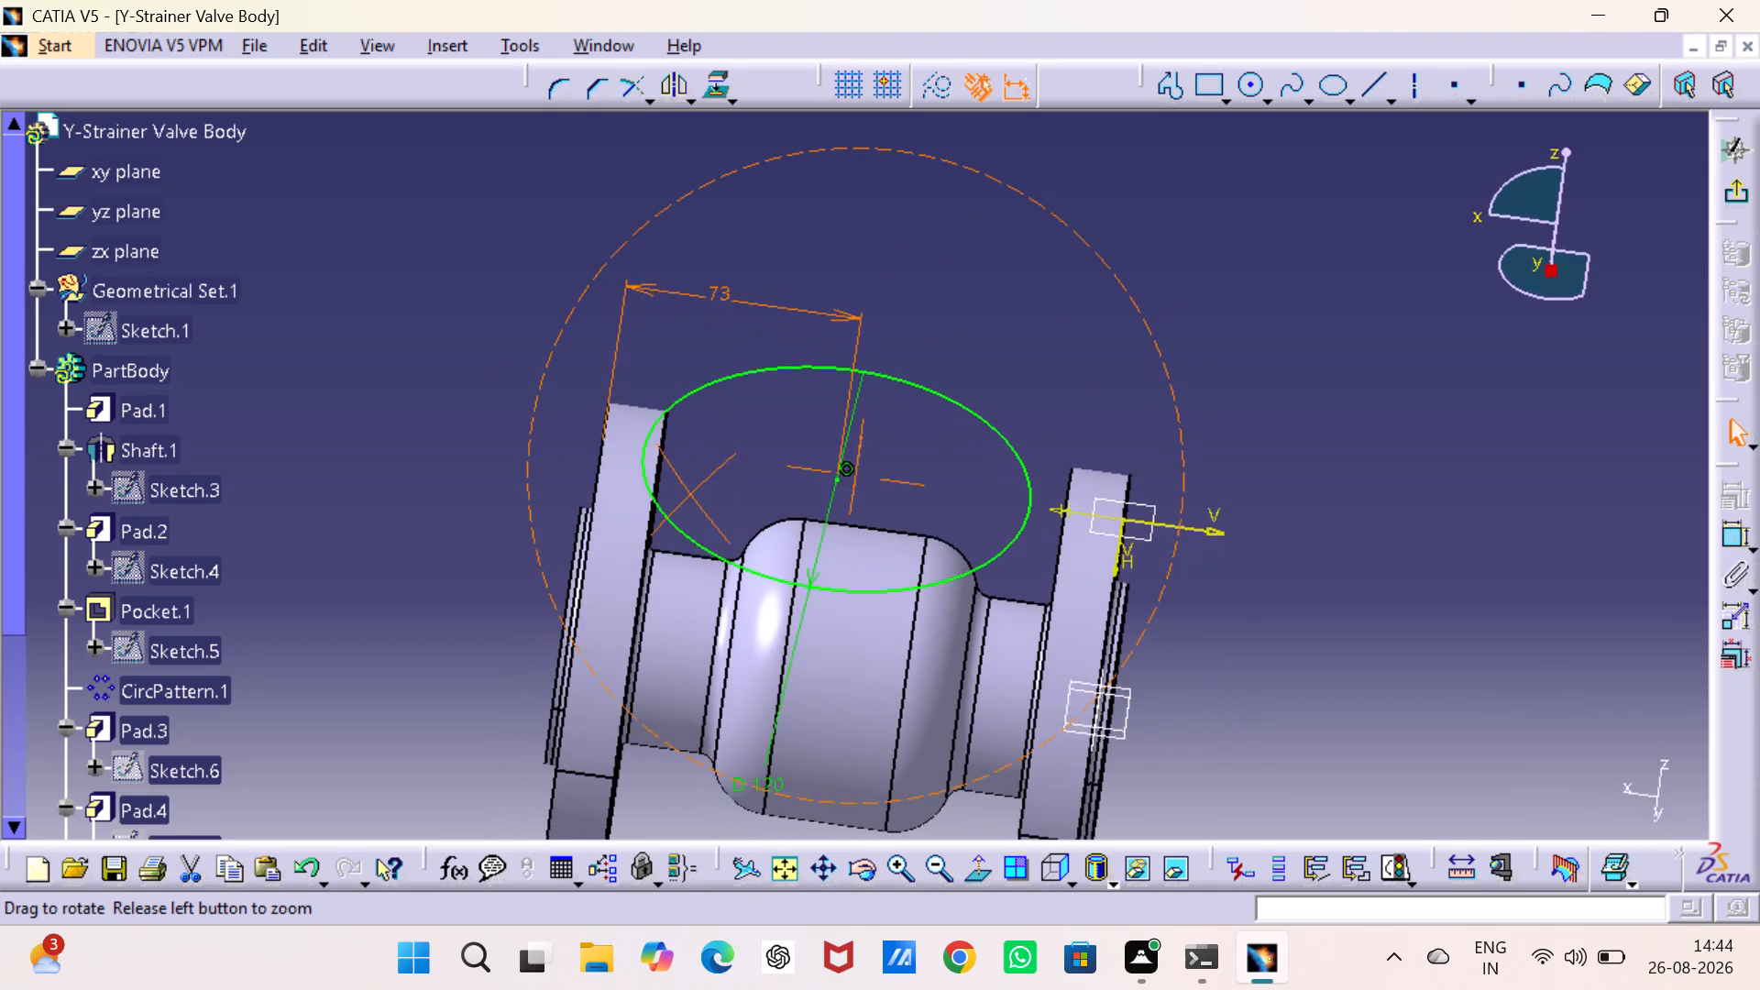
right_drag(691, 493, 690, 495)
middle_drag(691, 493, 666, 489)
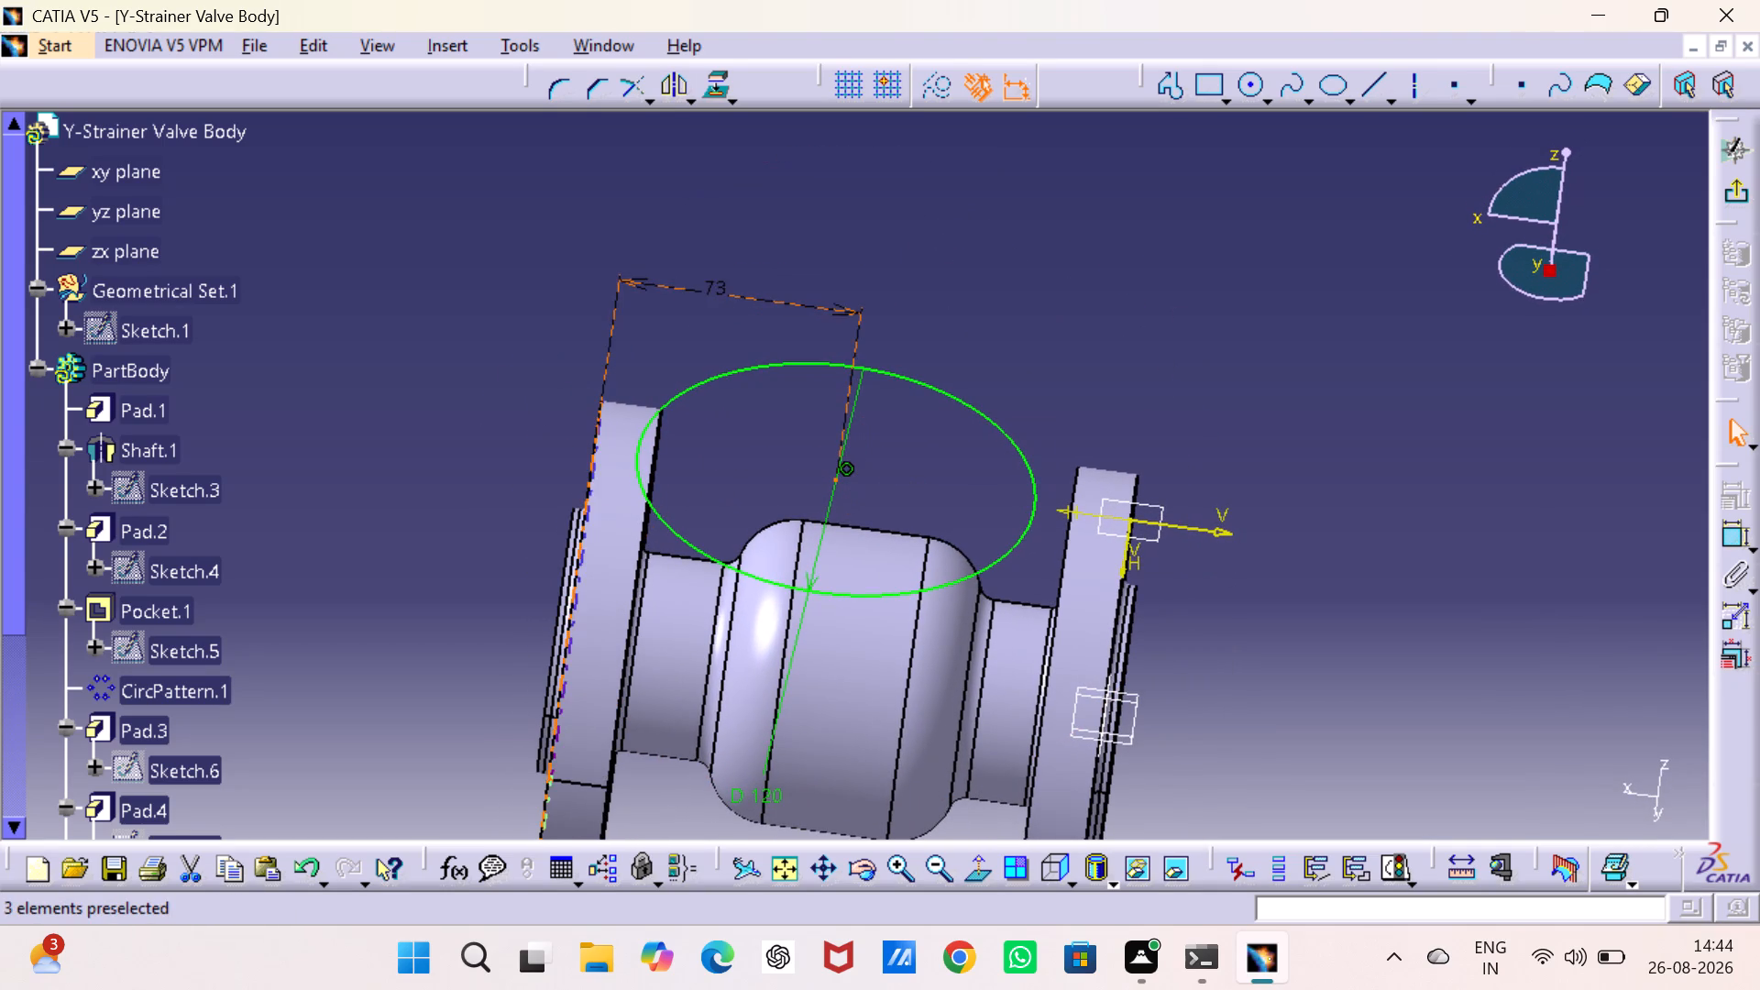
Delete the 73 mm offset dimension between the circle's centre and the far flange's outer edge.
click(739, 302)
key(Delete)
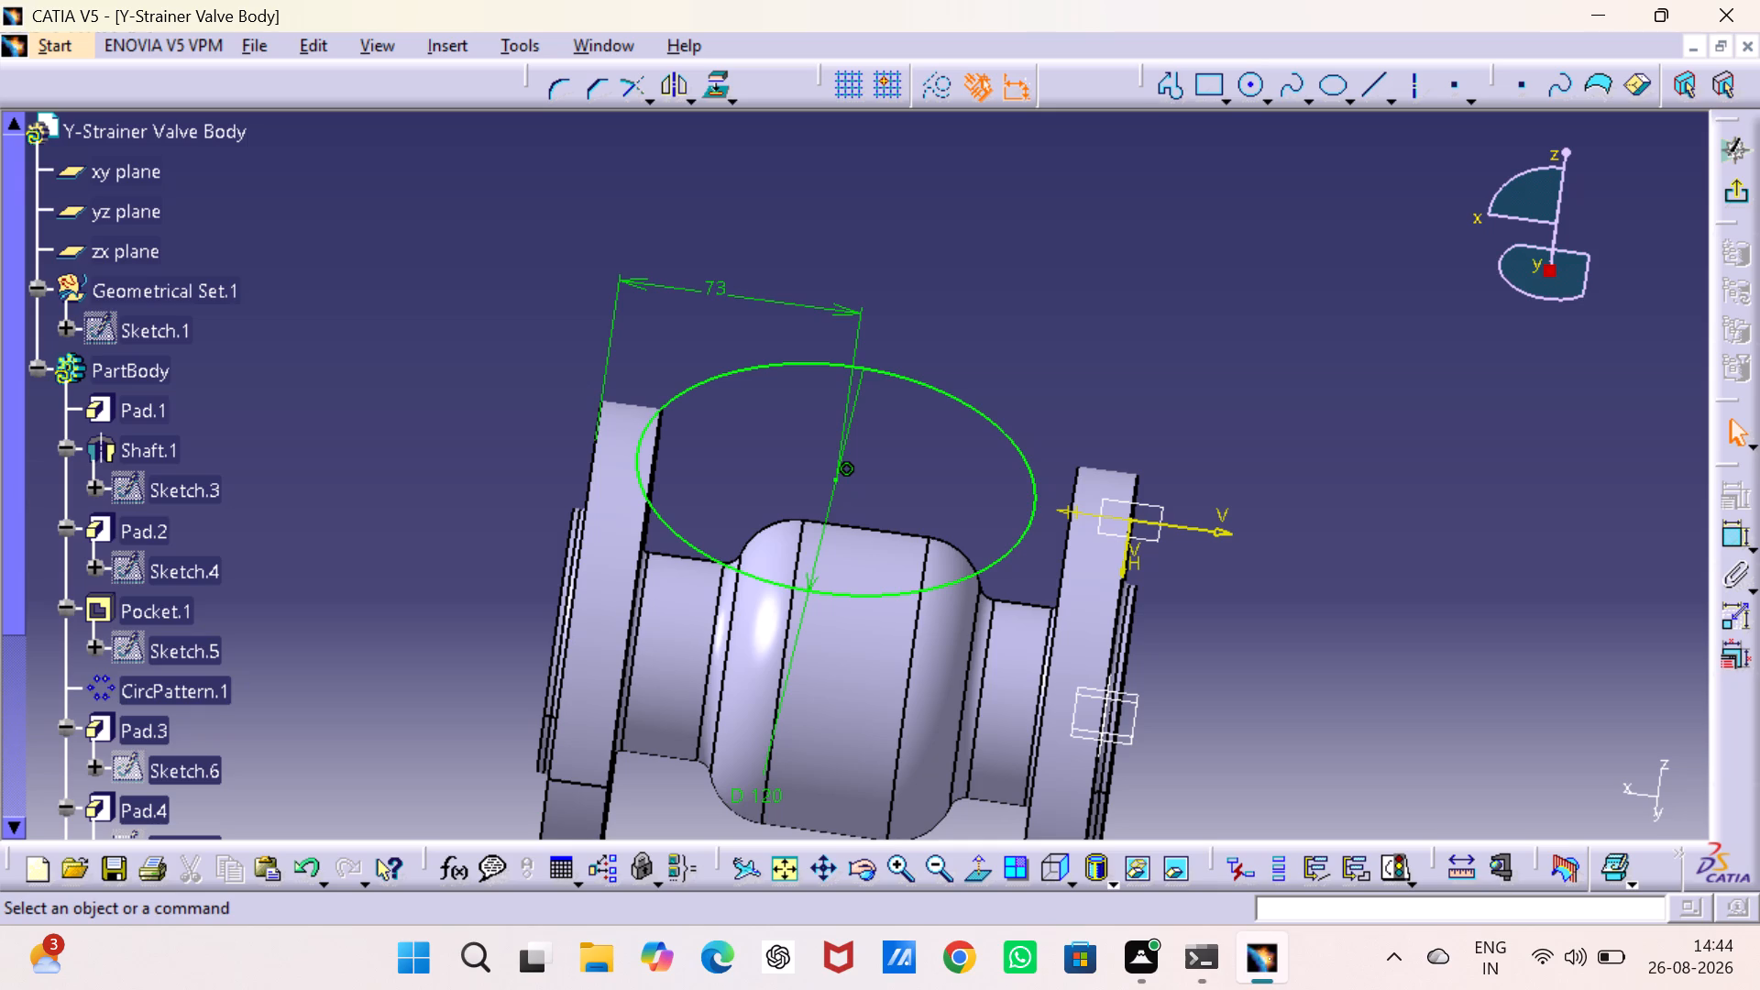
click(1074, 880)
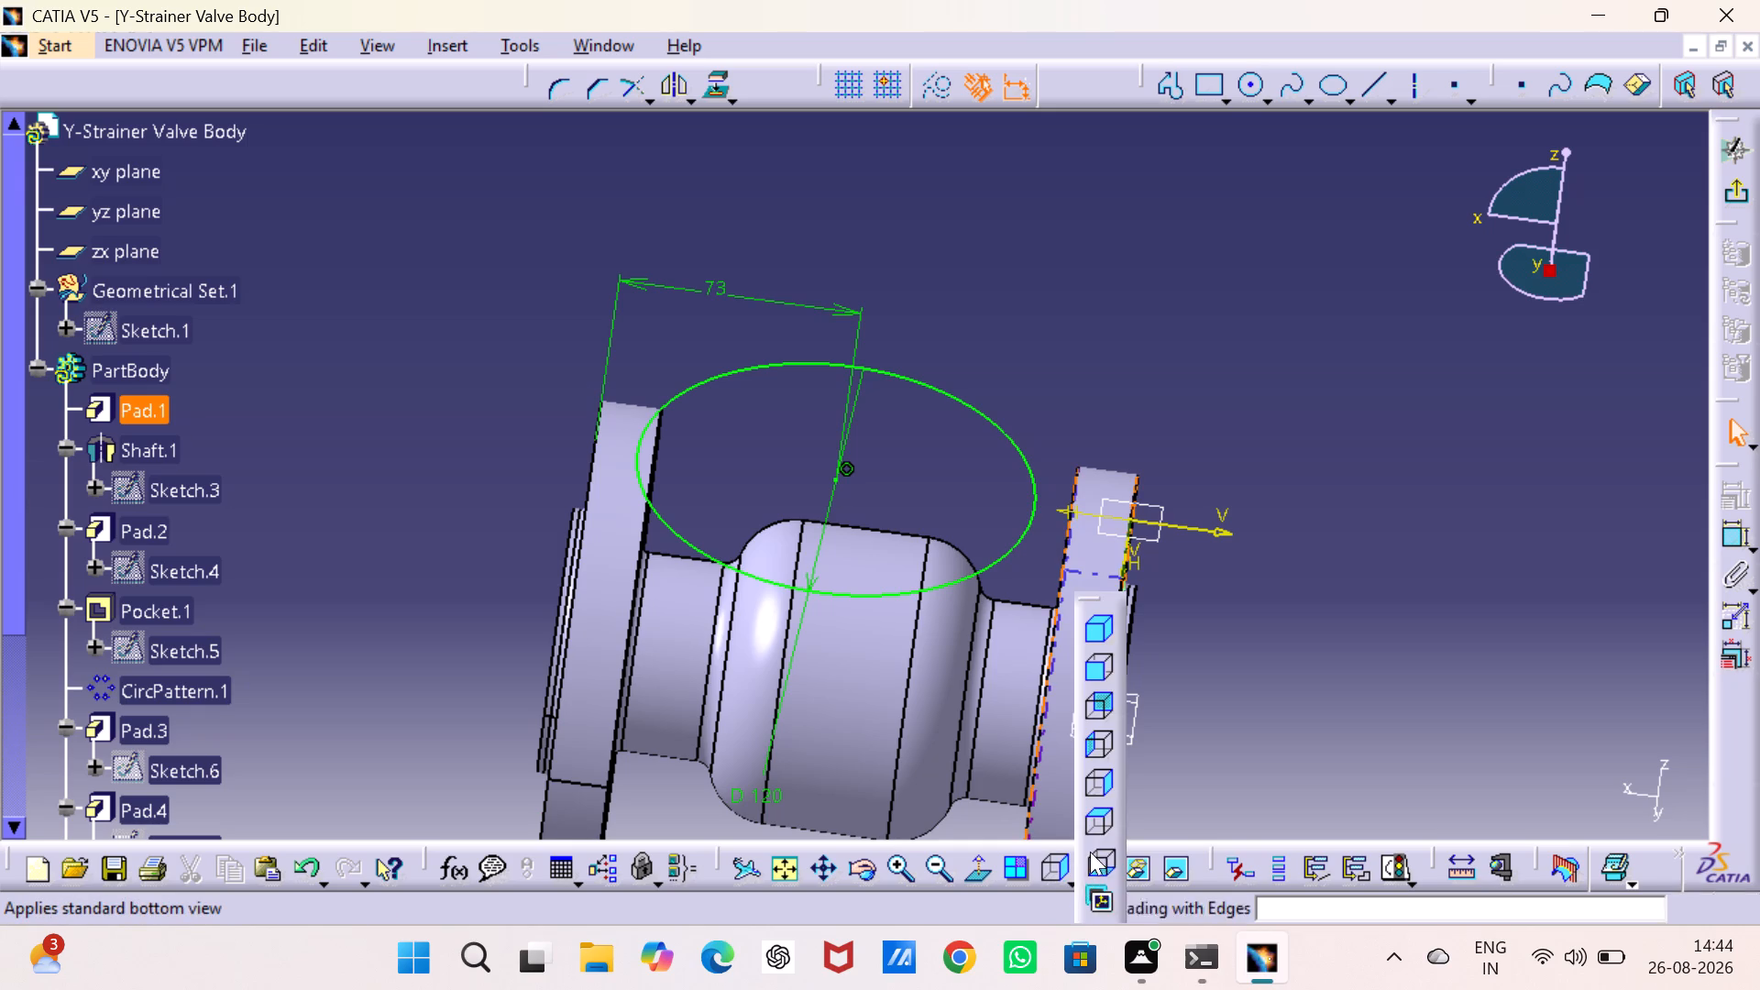
click(1102, 789)
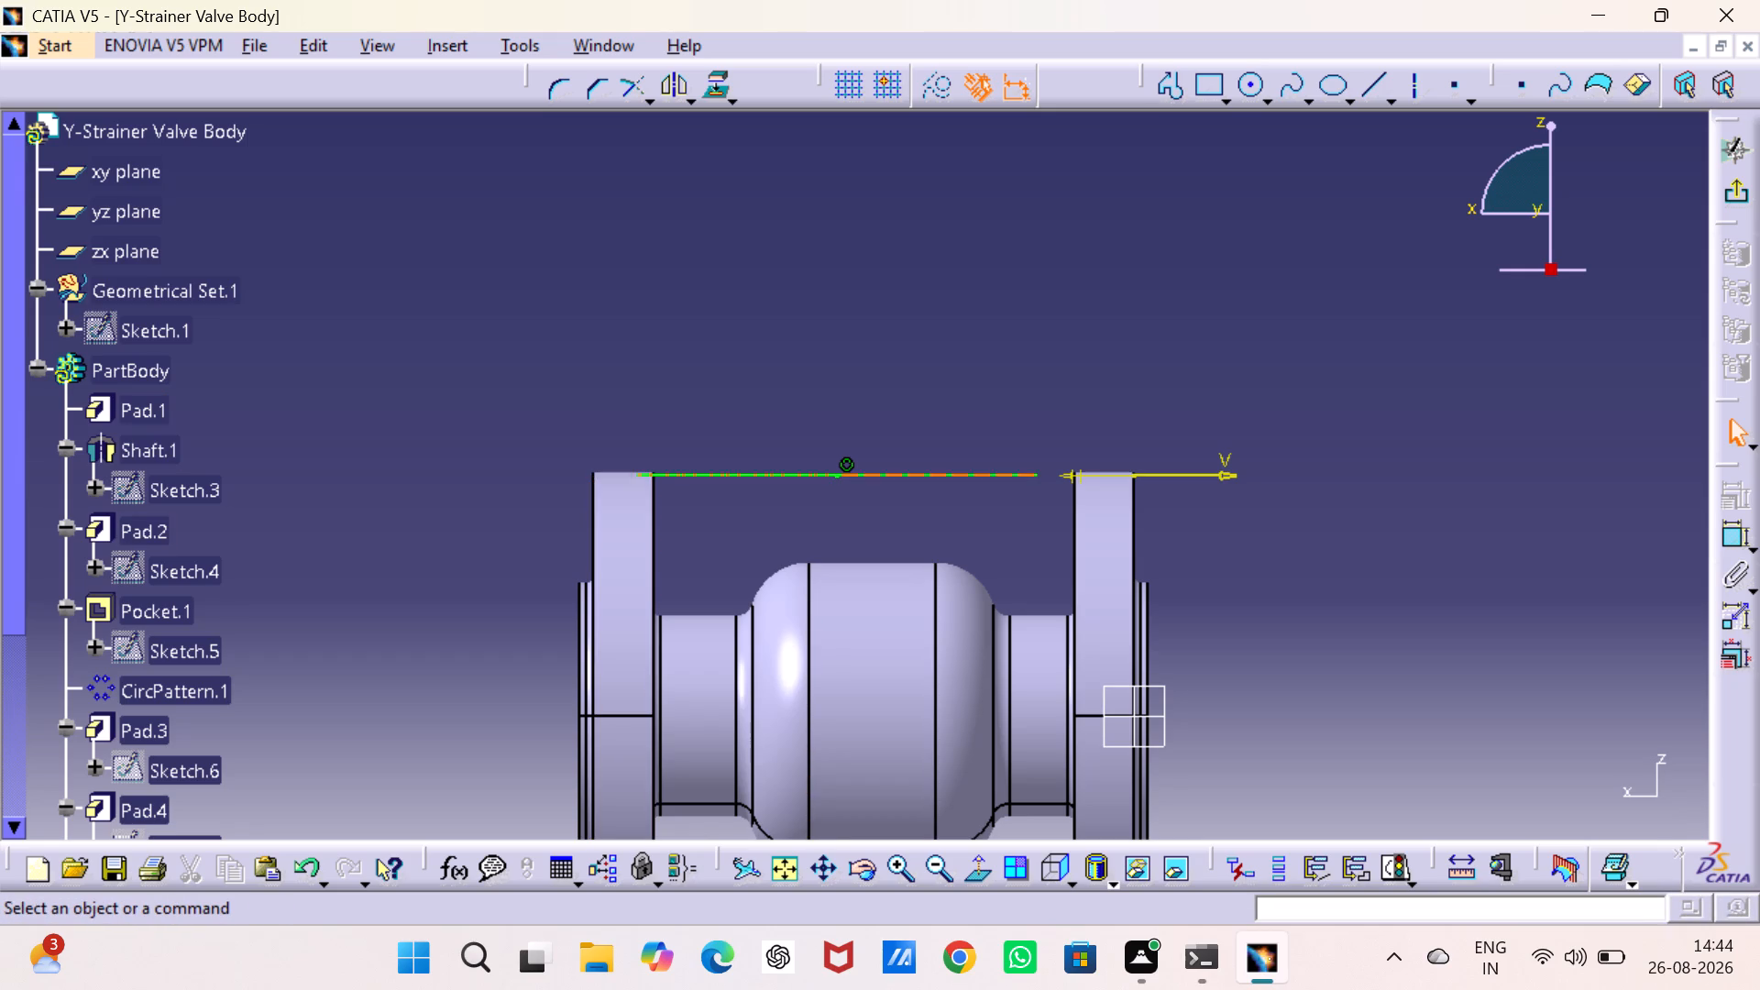
middle_drag(742, 399, 762, 576)
right_drag(762, 485, 762, 576)
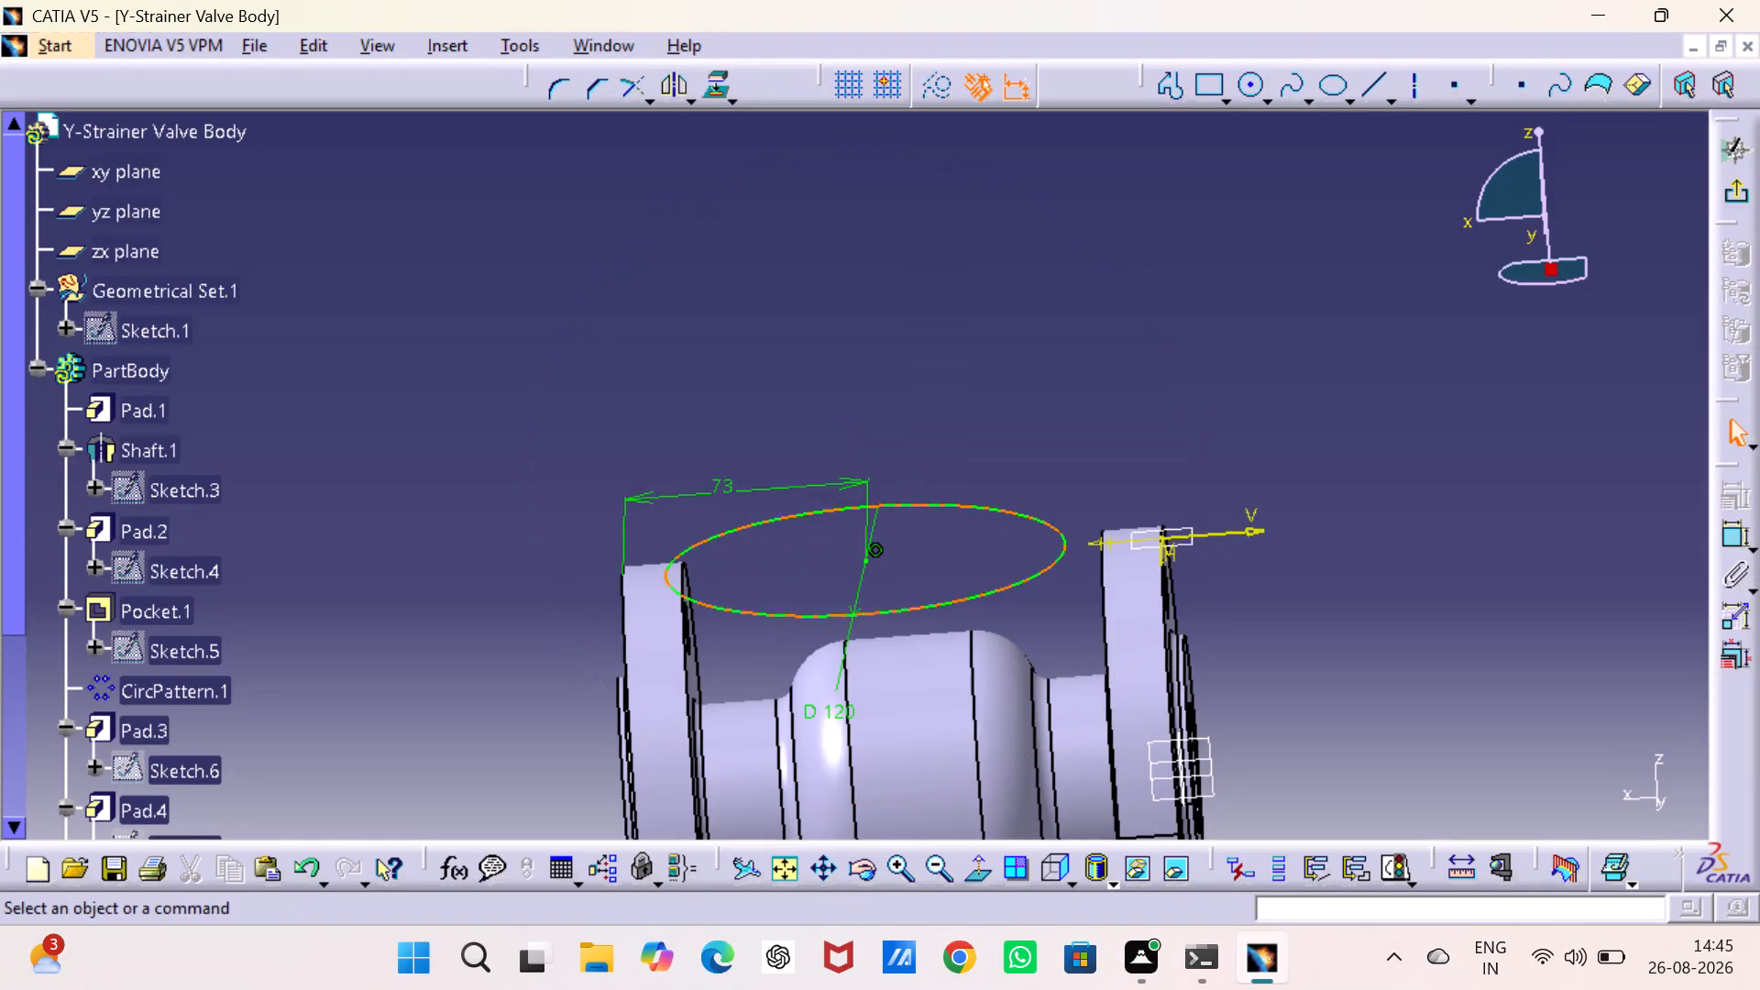
click(1076, 875)
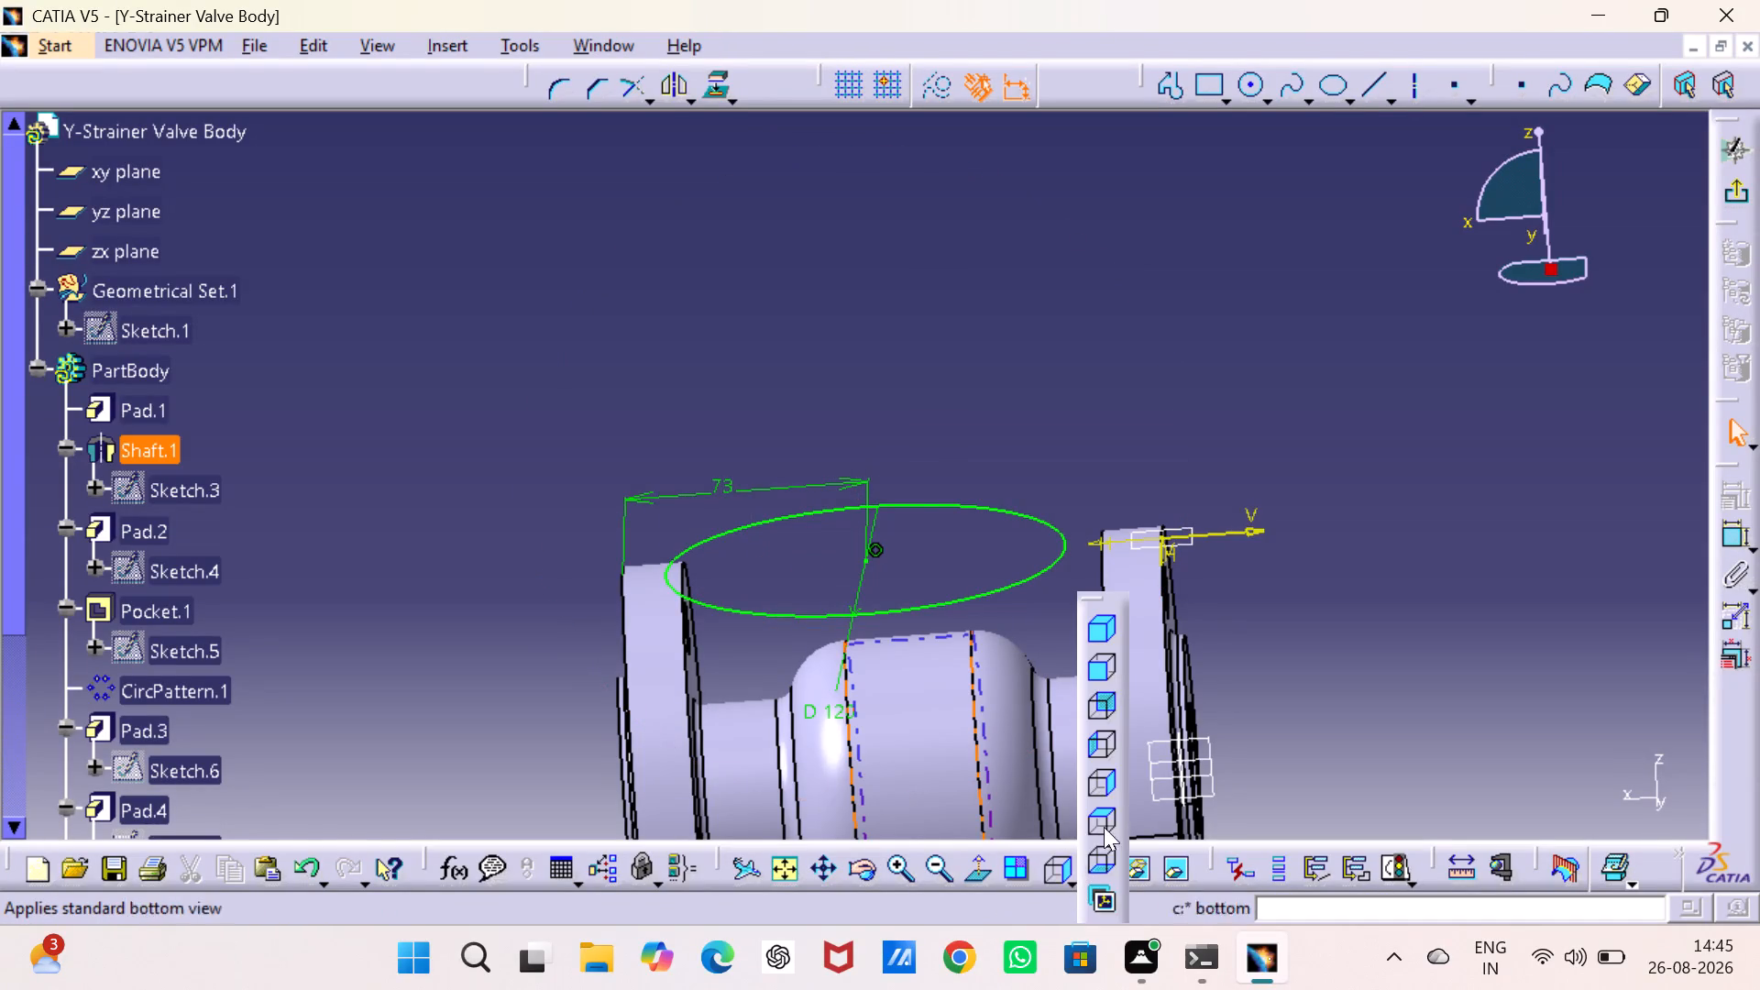
click(1107, 673)
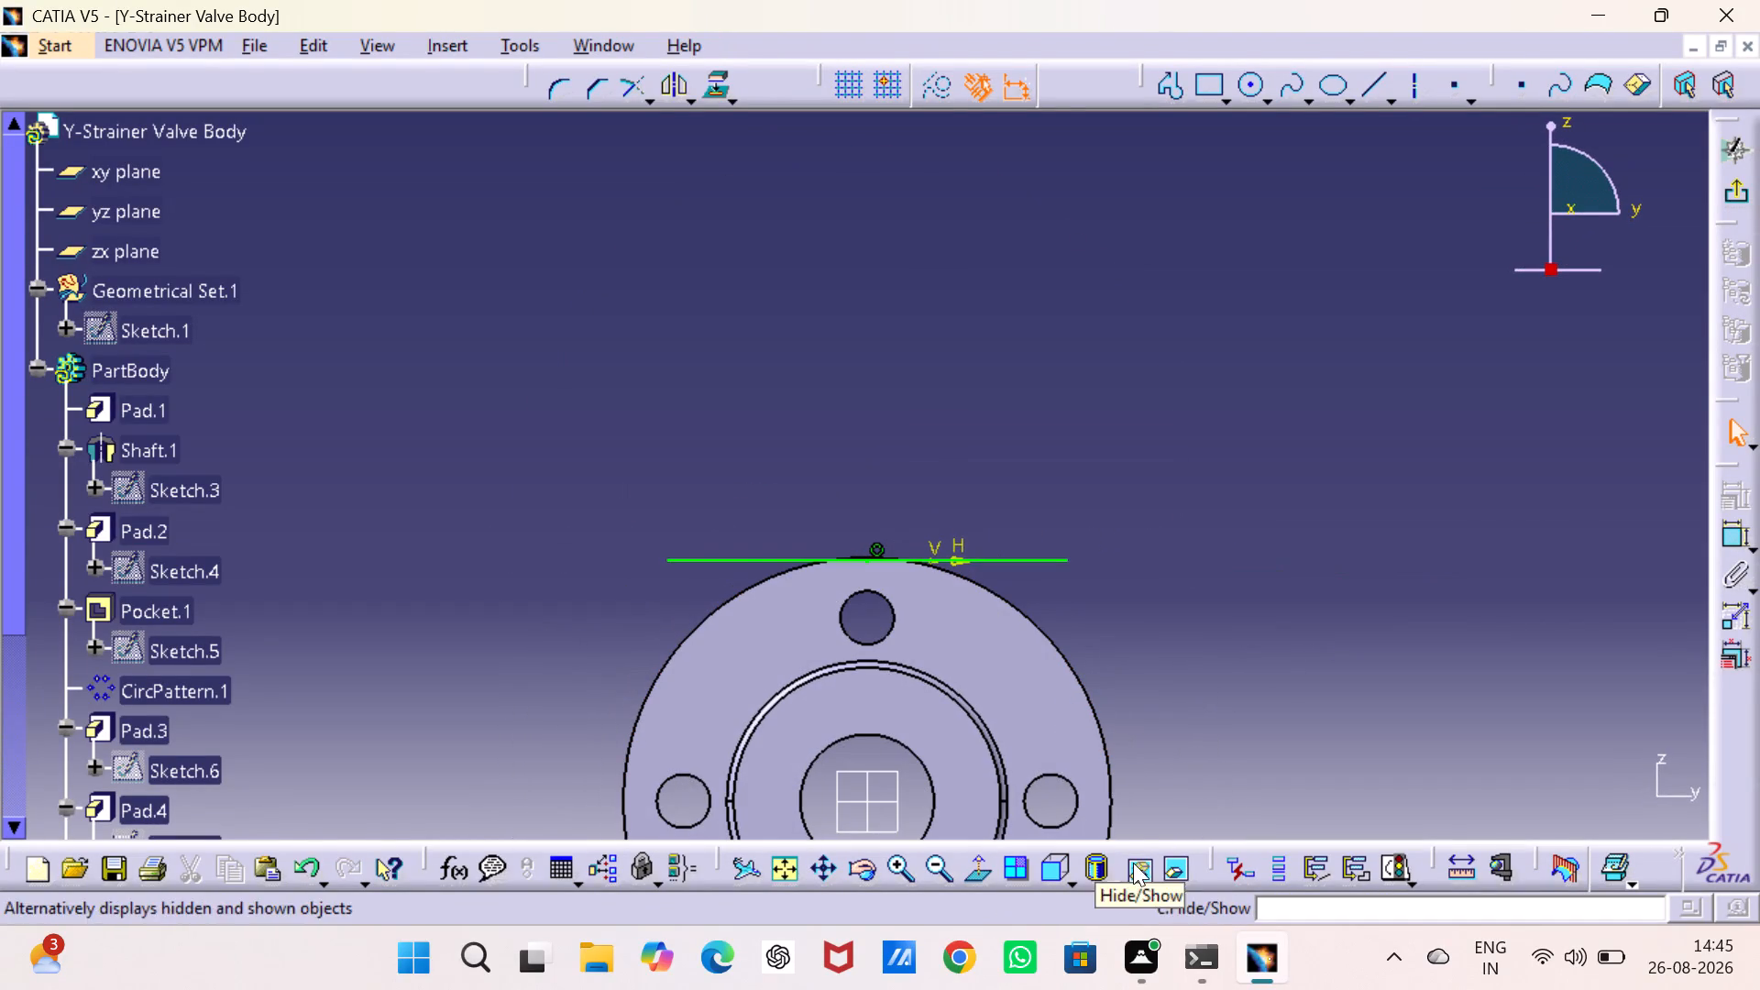
click(1116, 879)
drag(1265, 709, 1265, 713)
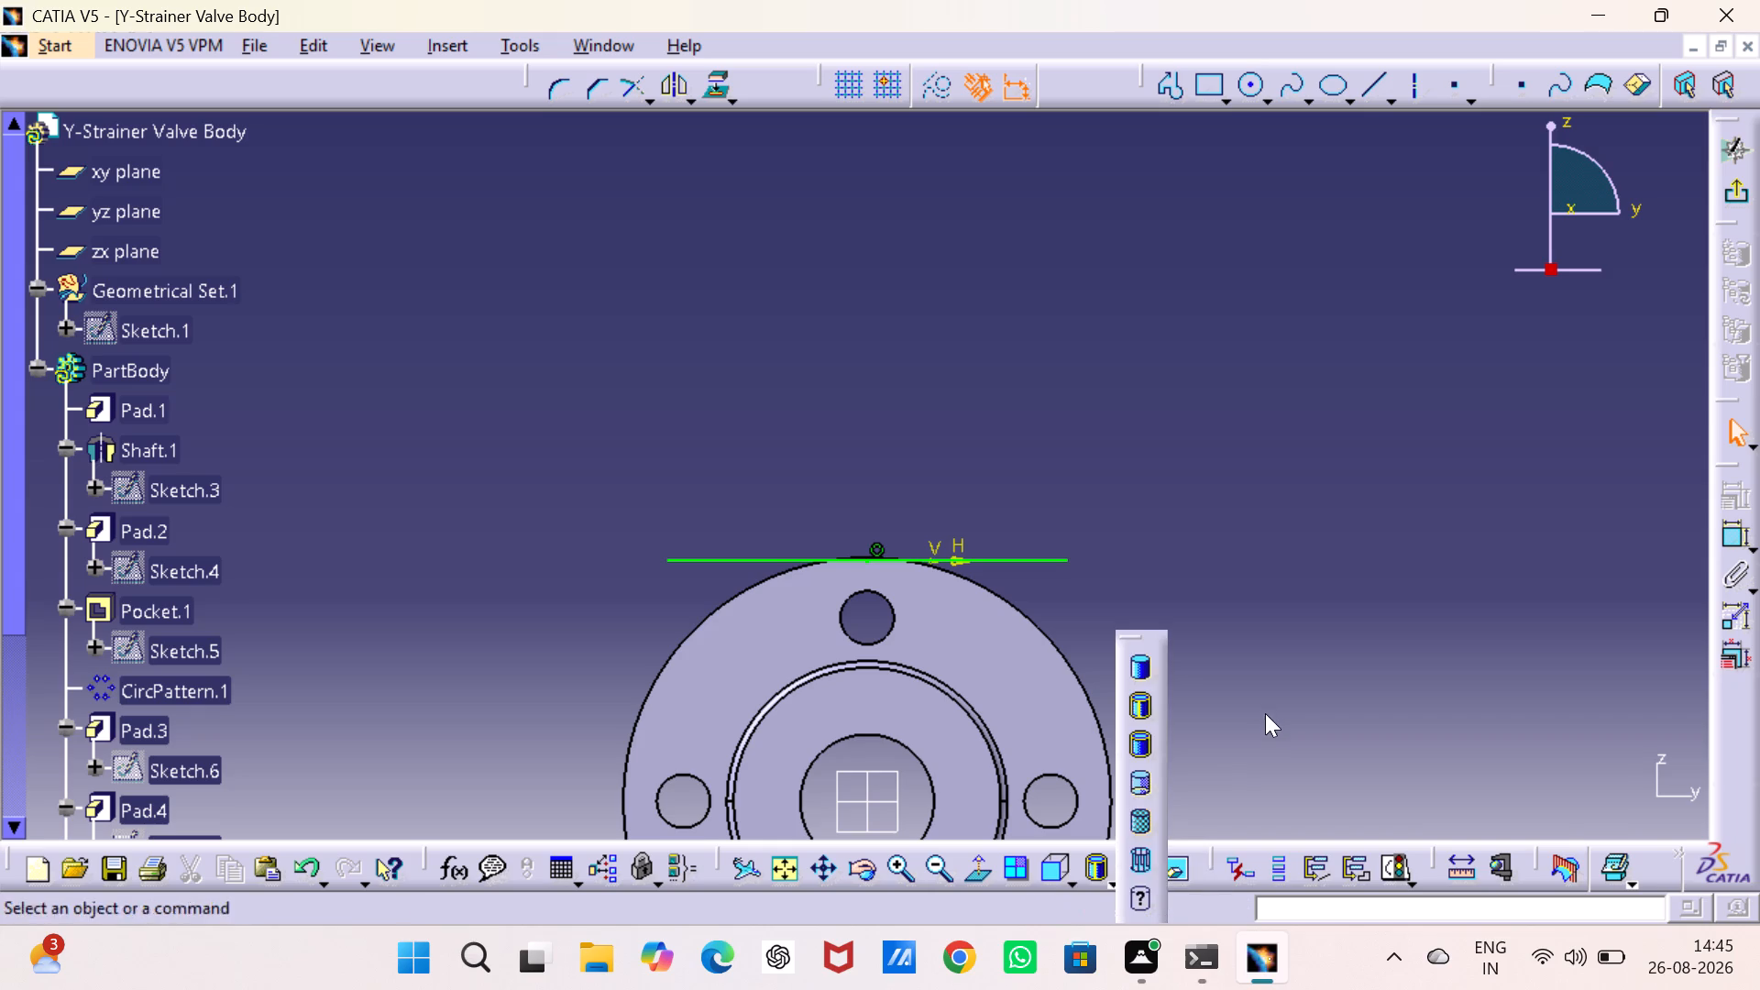
drag(1265, 713, 1262, 721)
click(1072, 874)
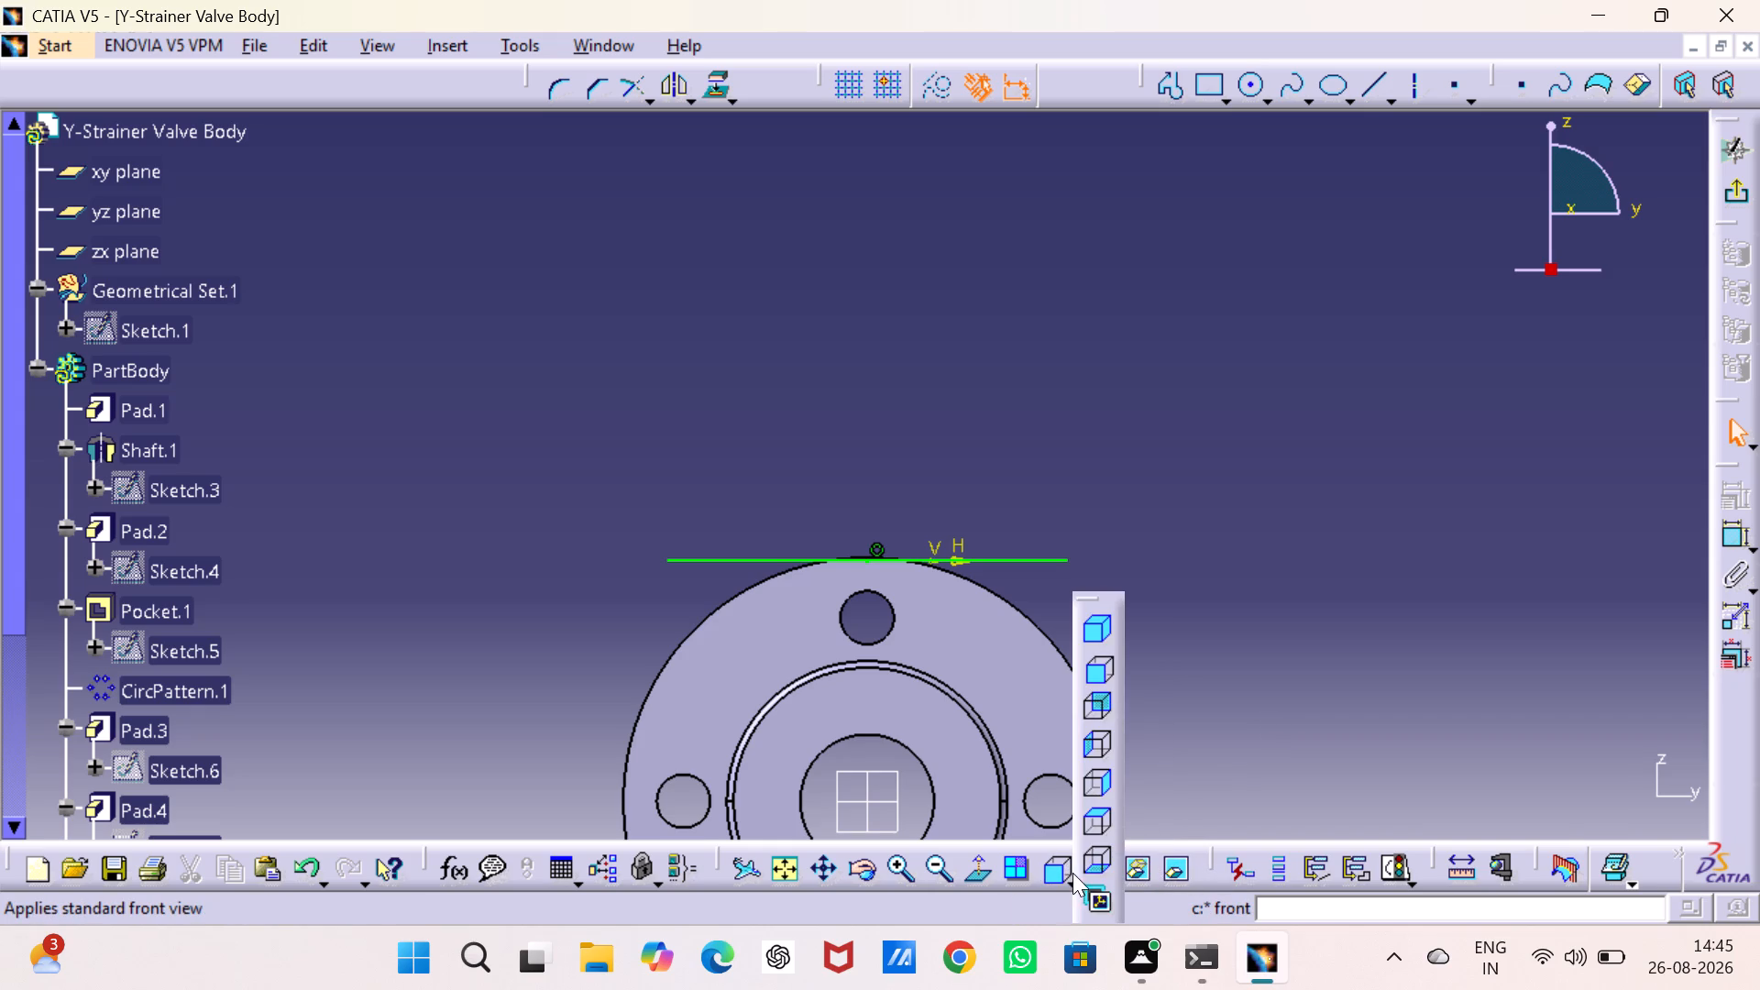
click(1094, 817)
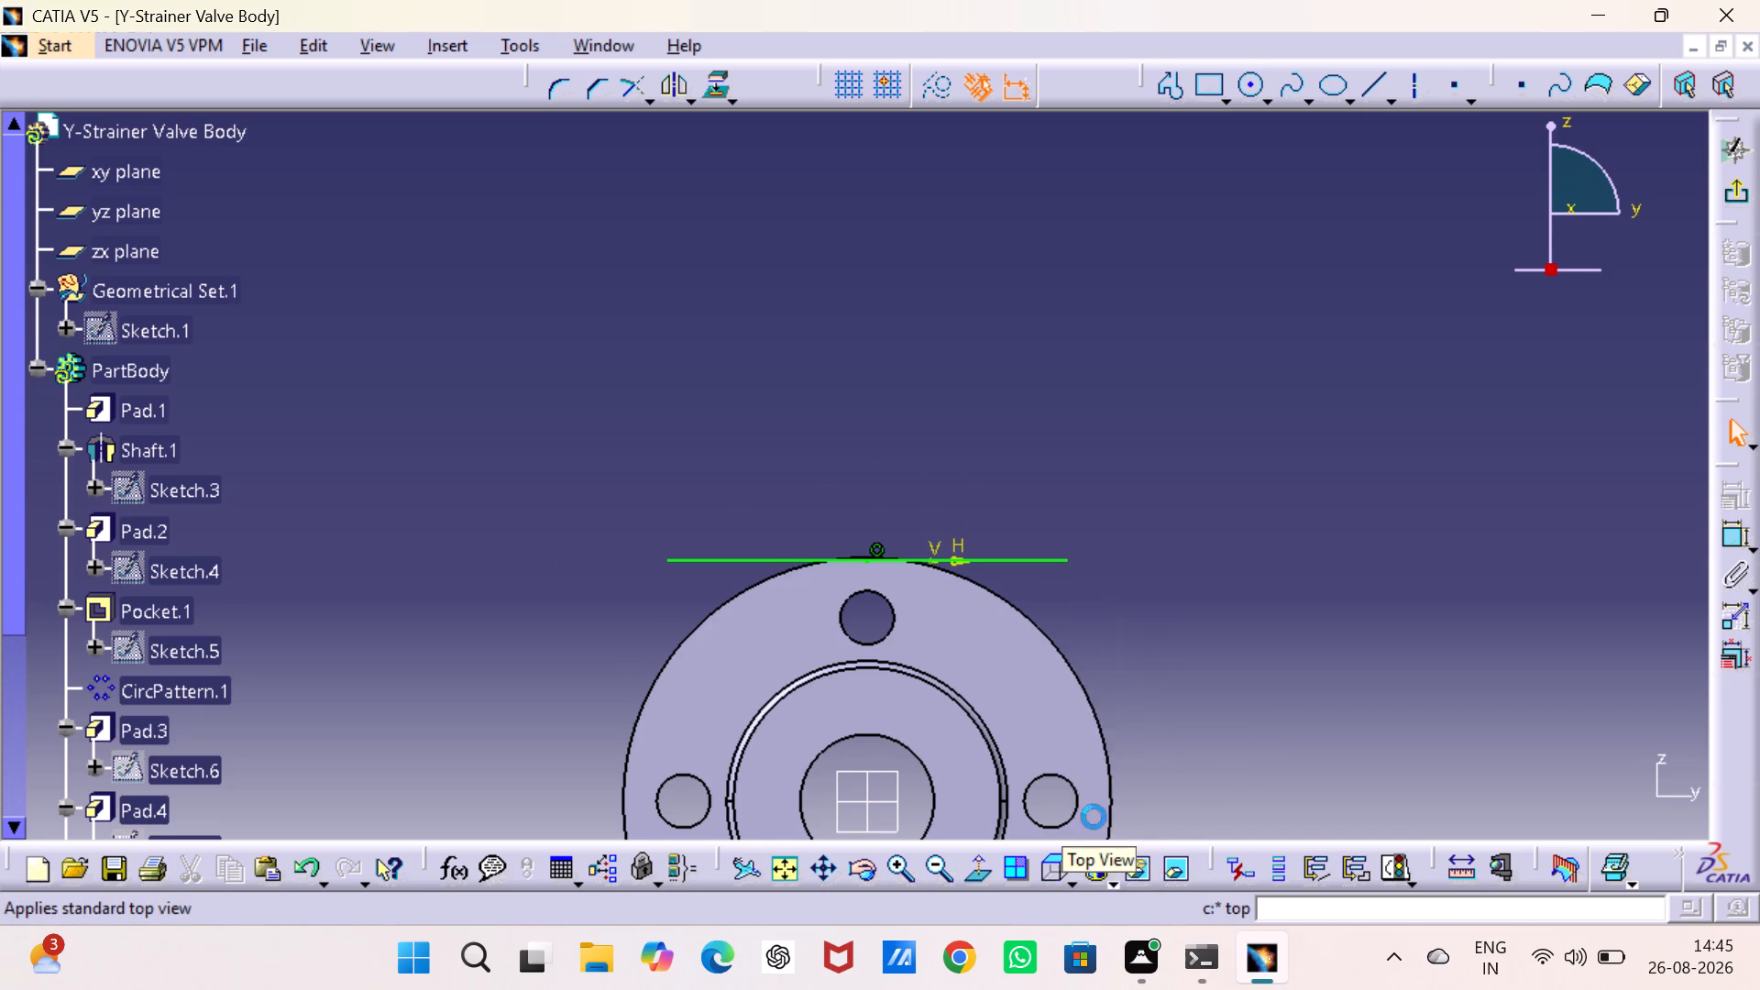
click(1186, 350)
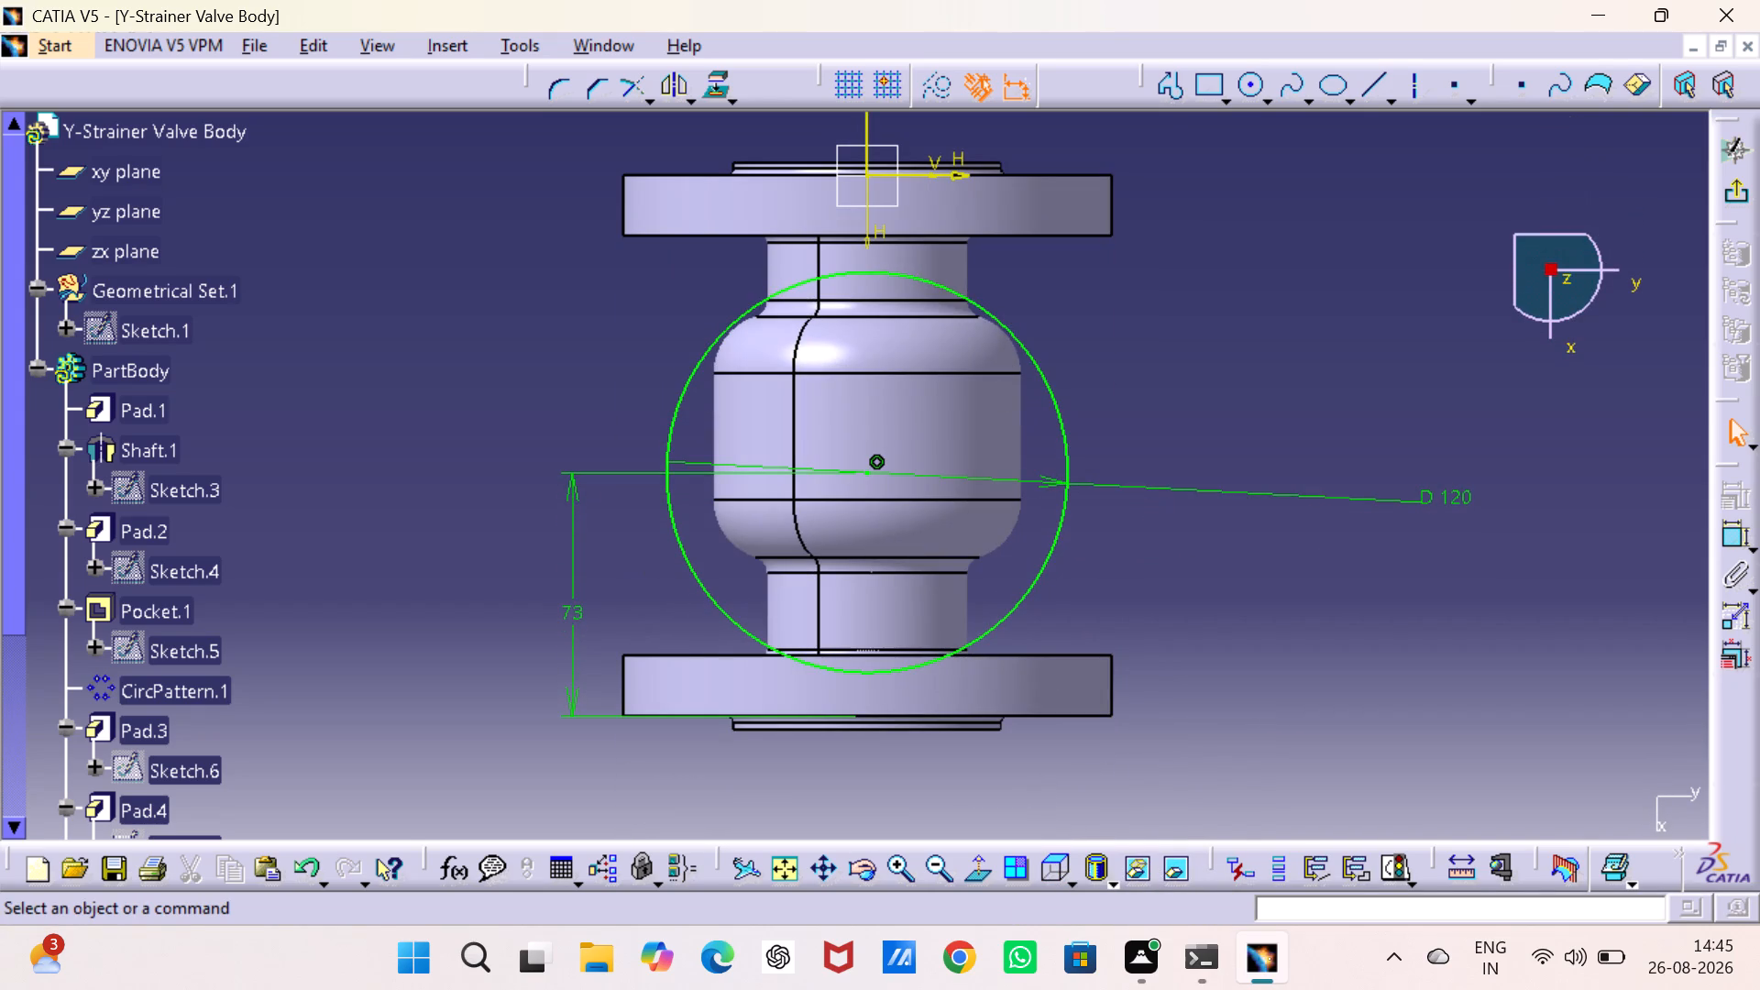
click(566, 527)
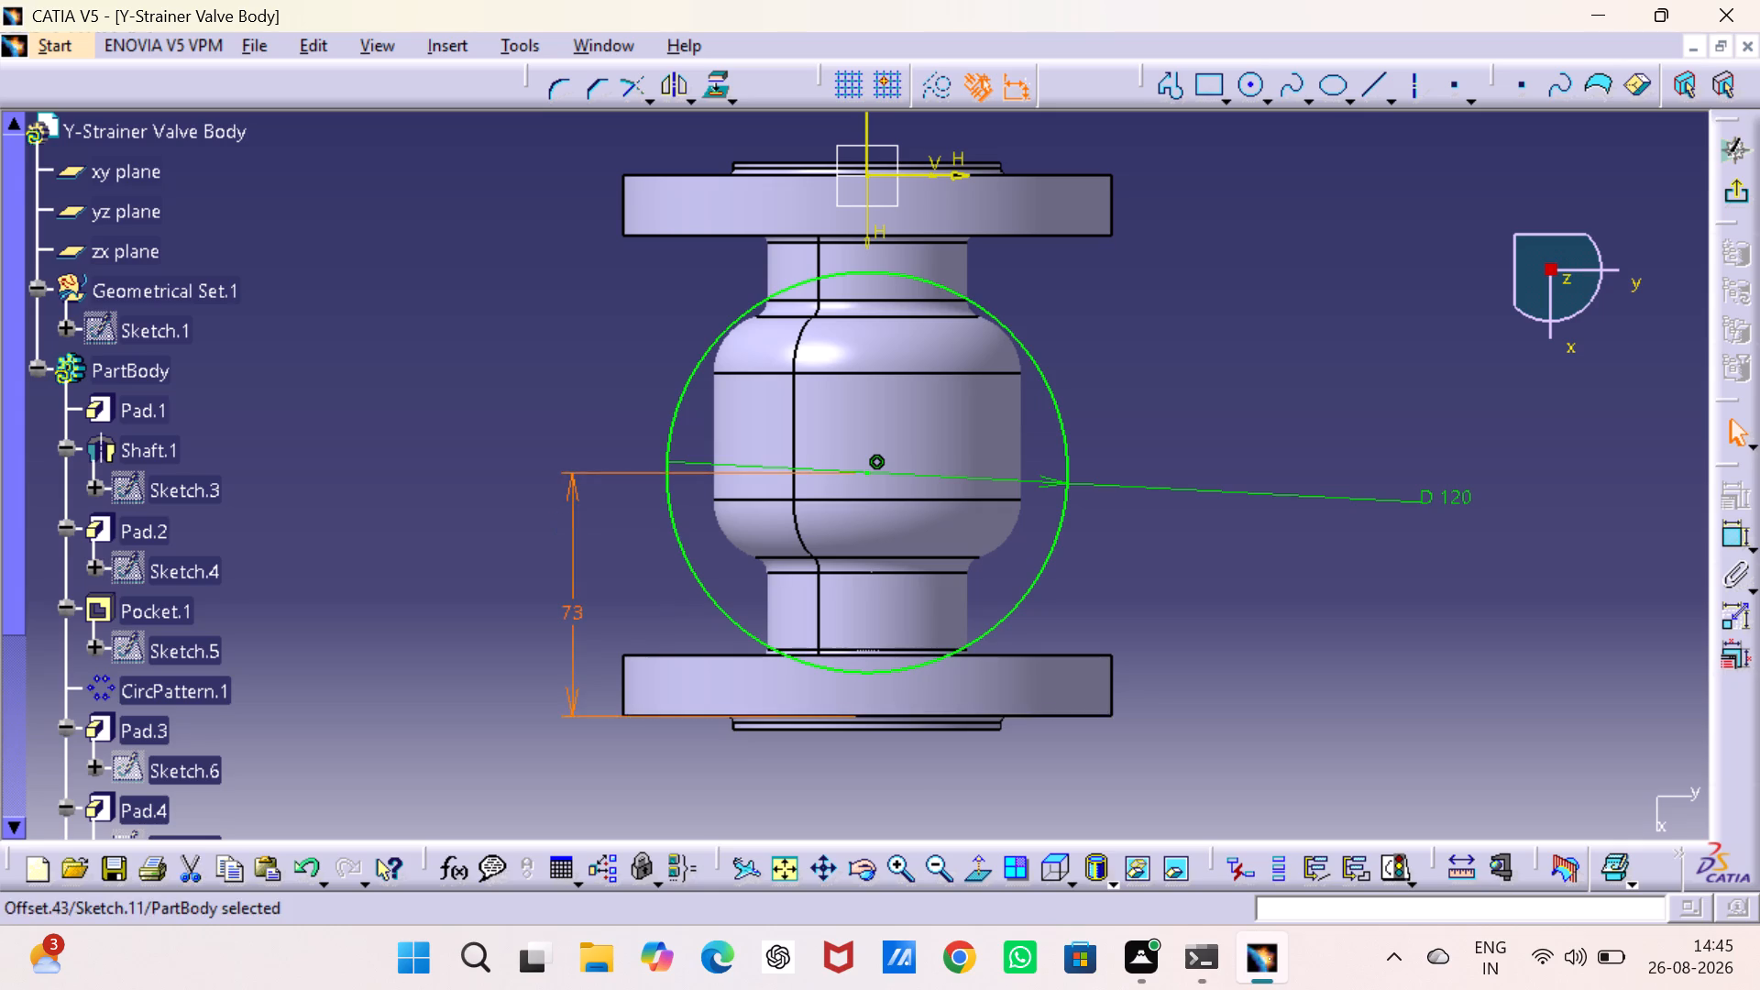
key(Delete)
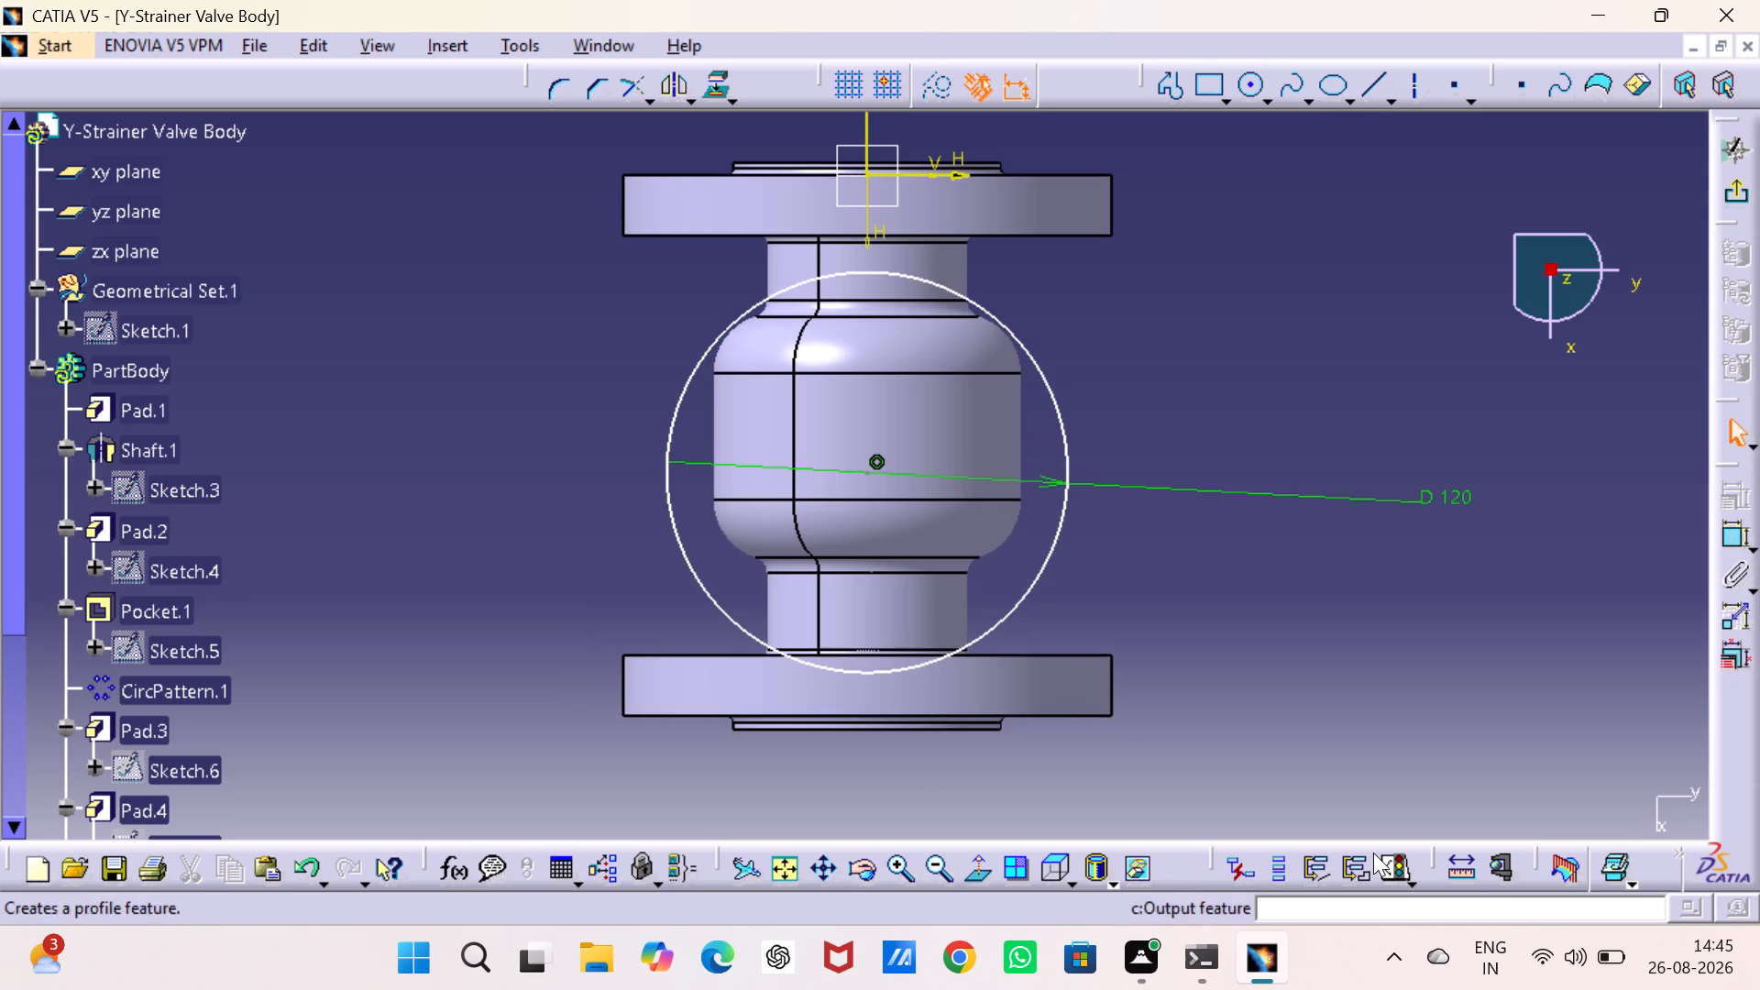
Measure the distance between the outer edges of the two flanges.
click(1469, 859)
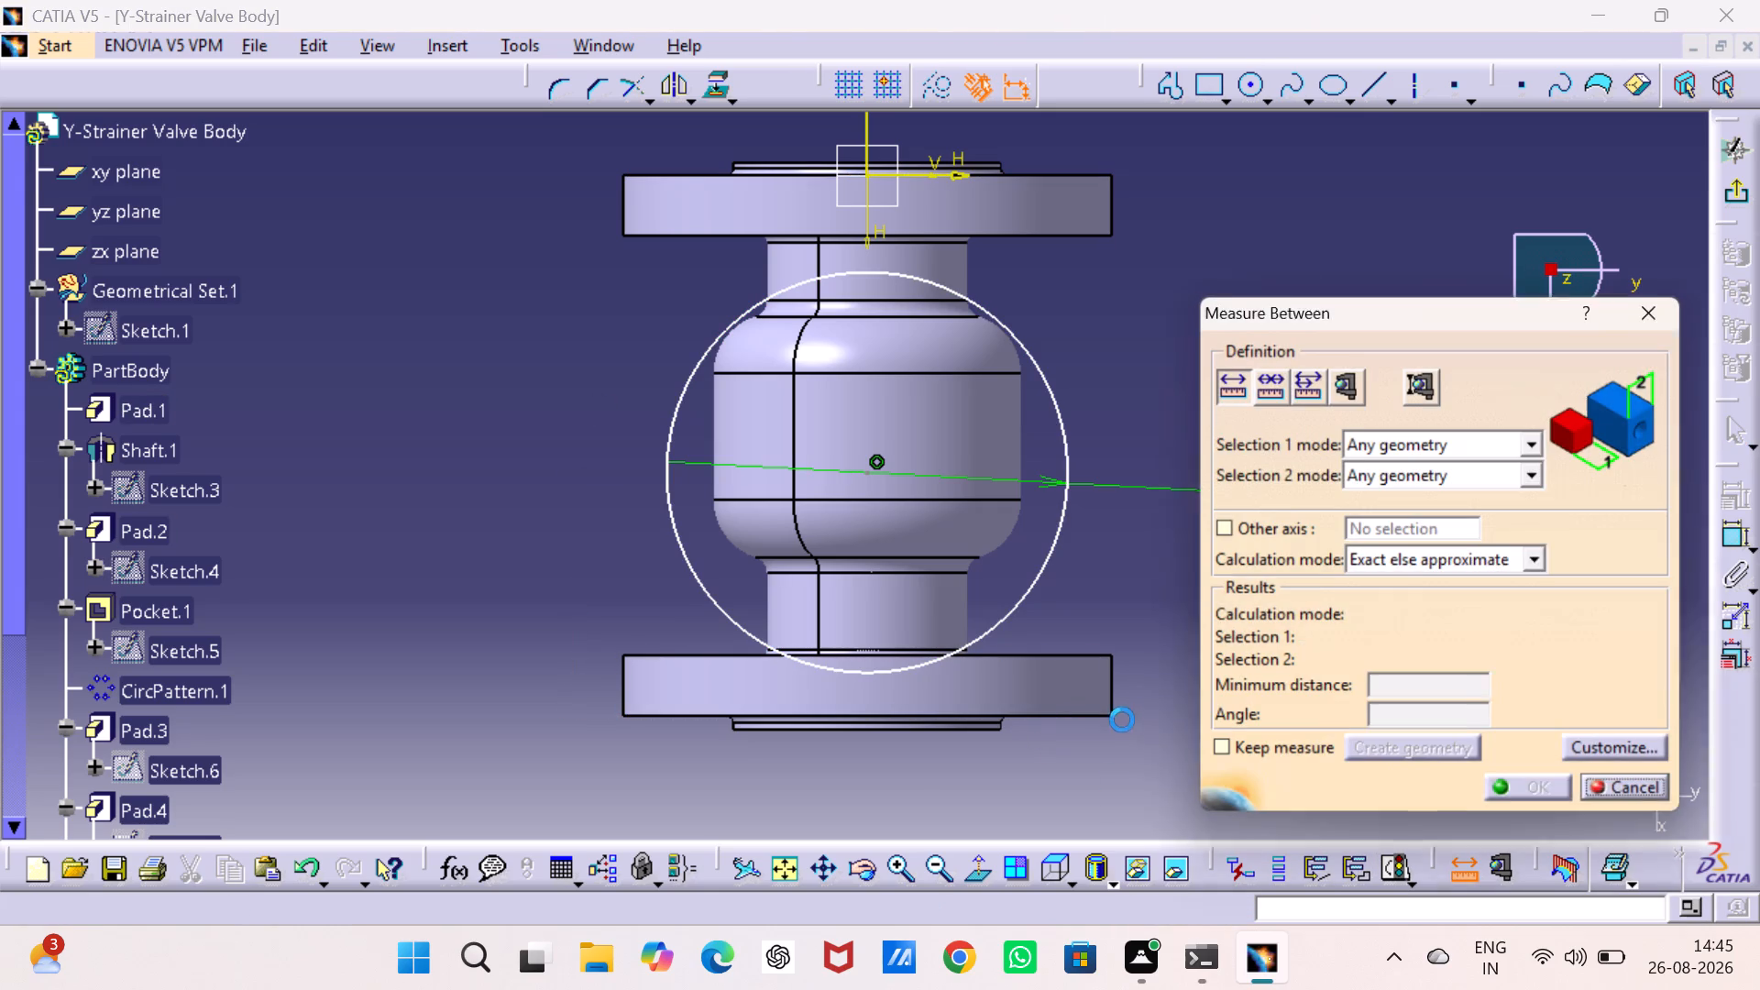
click(1109, 715)
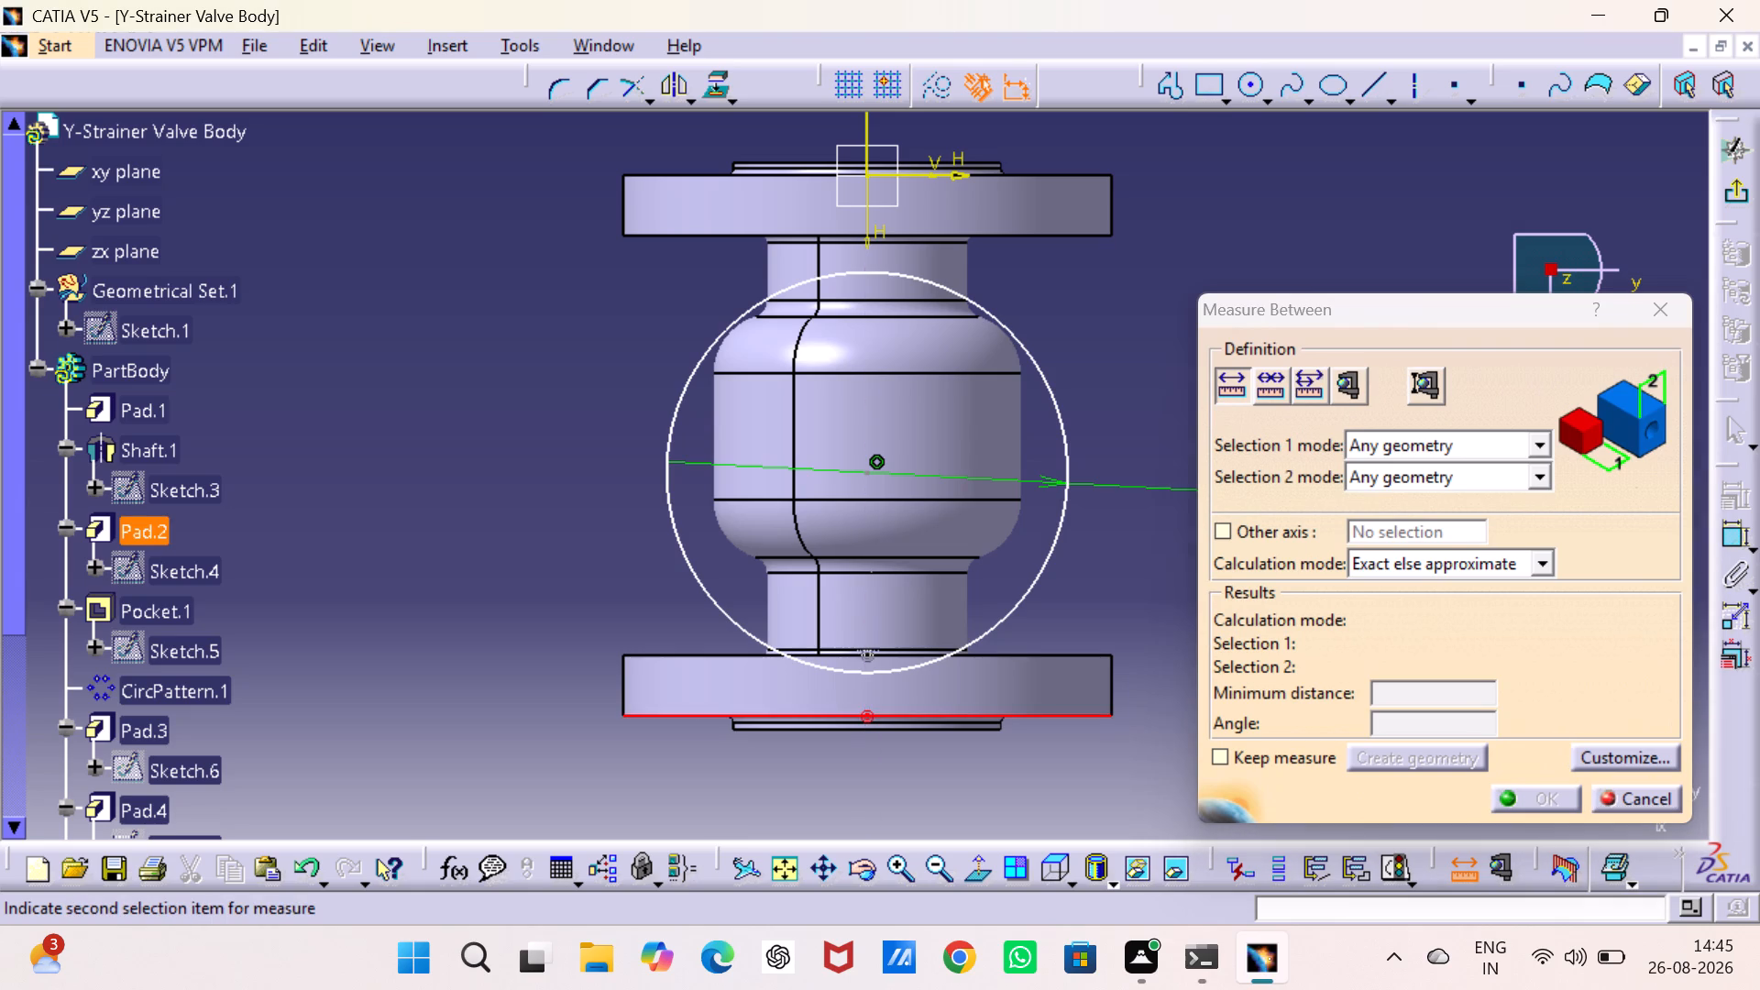
click(1110, 175)
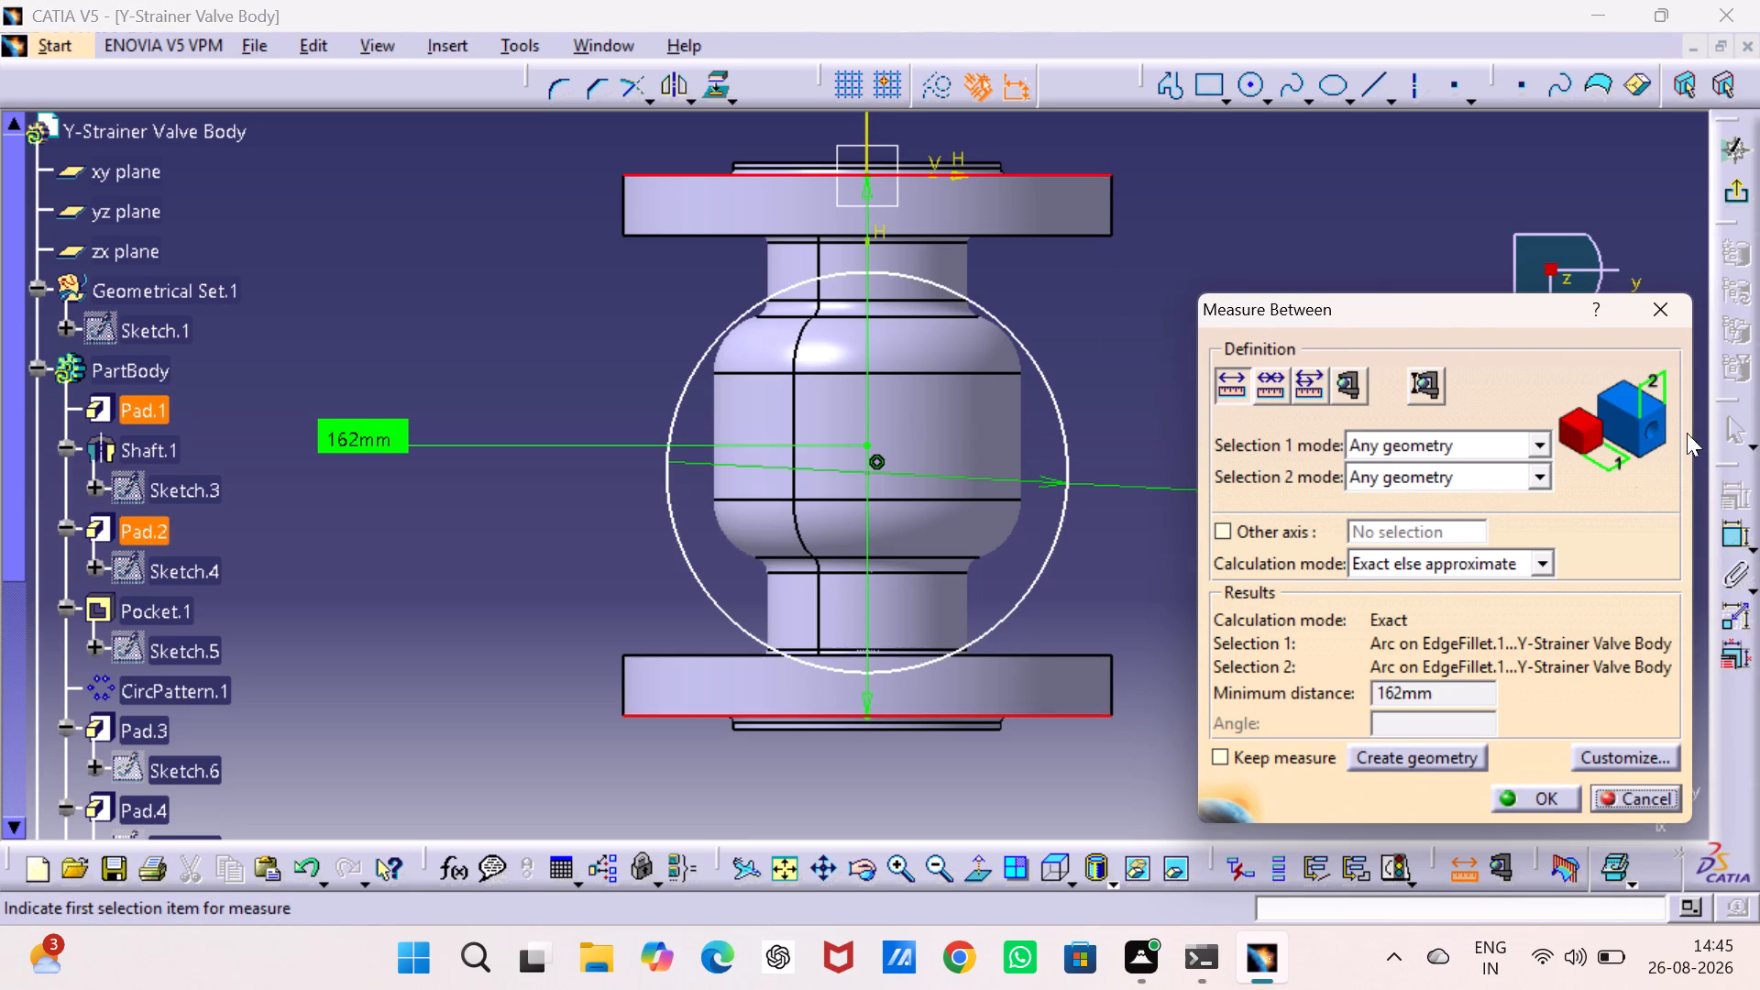
click(1668, 305)
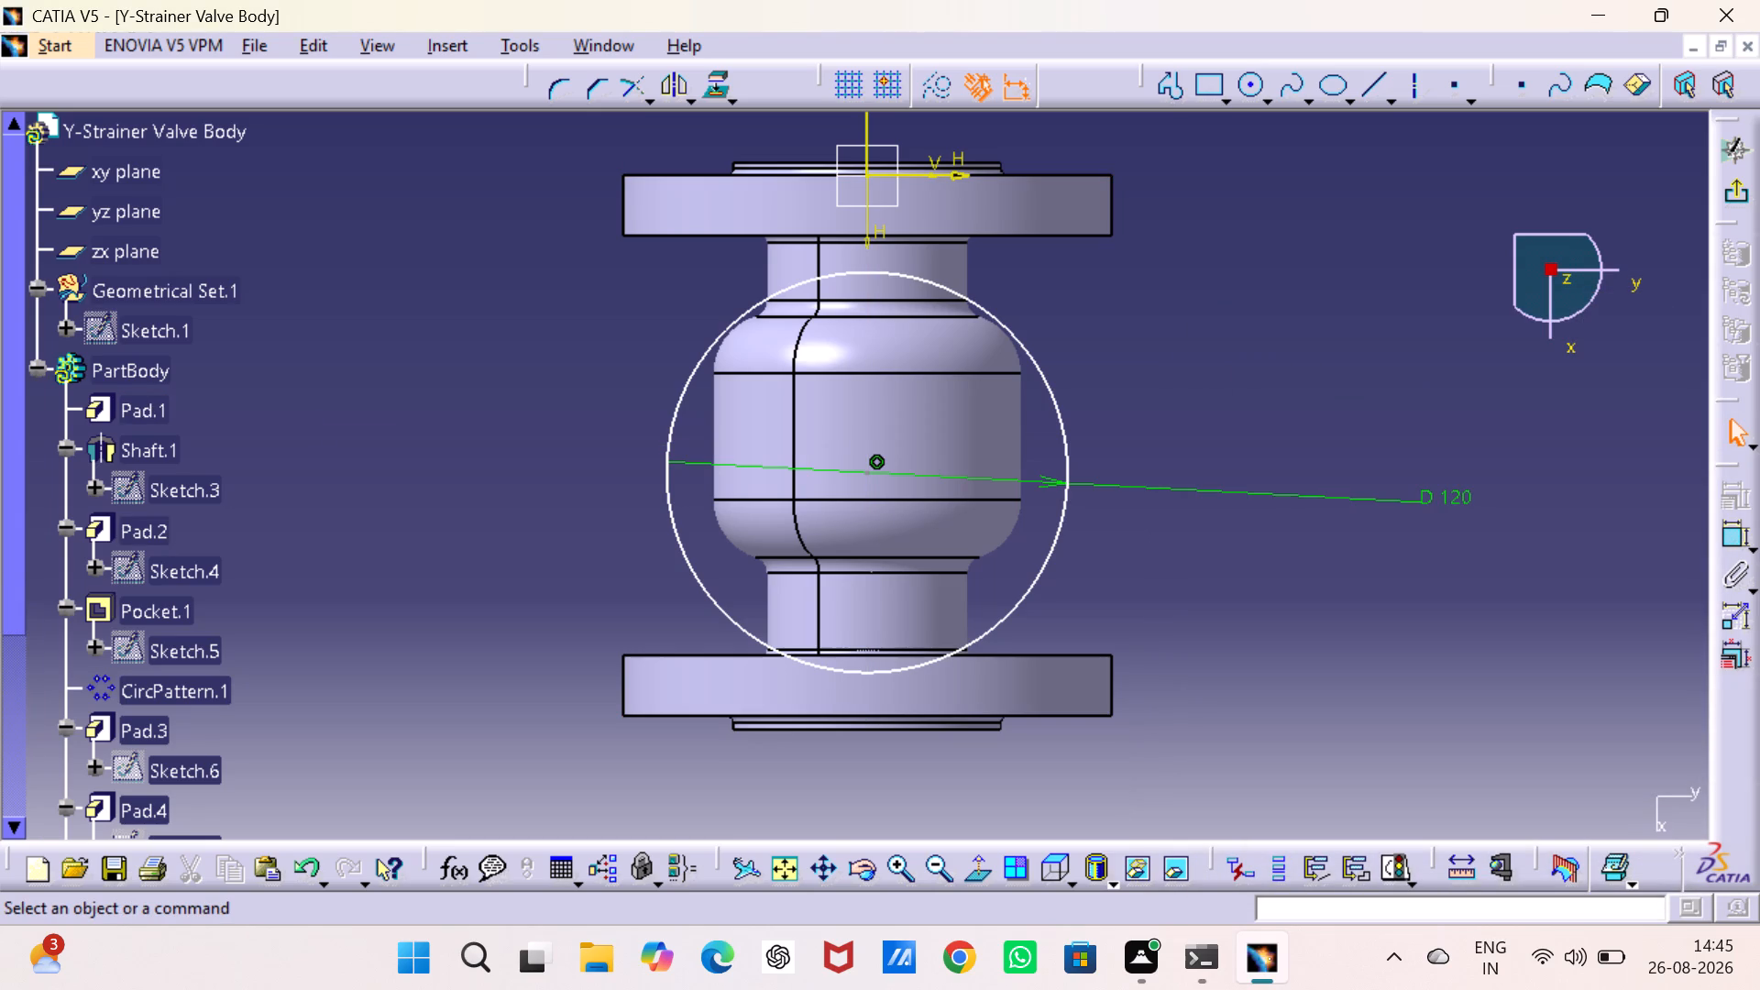
Dimension the circle centre's distance from the outer edge of the flange at the sketch origin and set it to 162/2 (81 mm).
click(1724, 531)
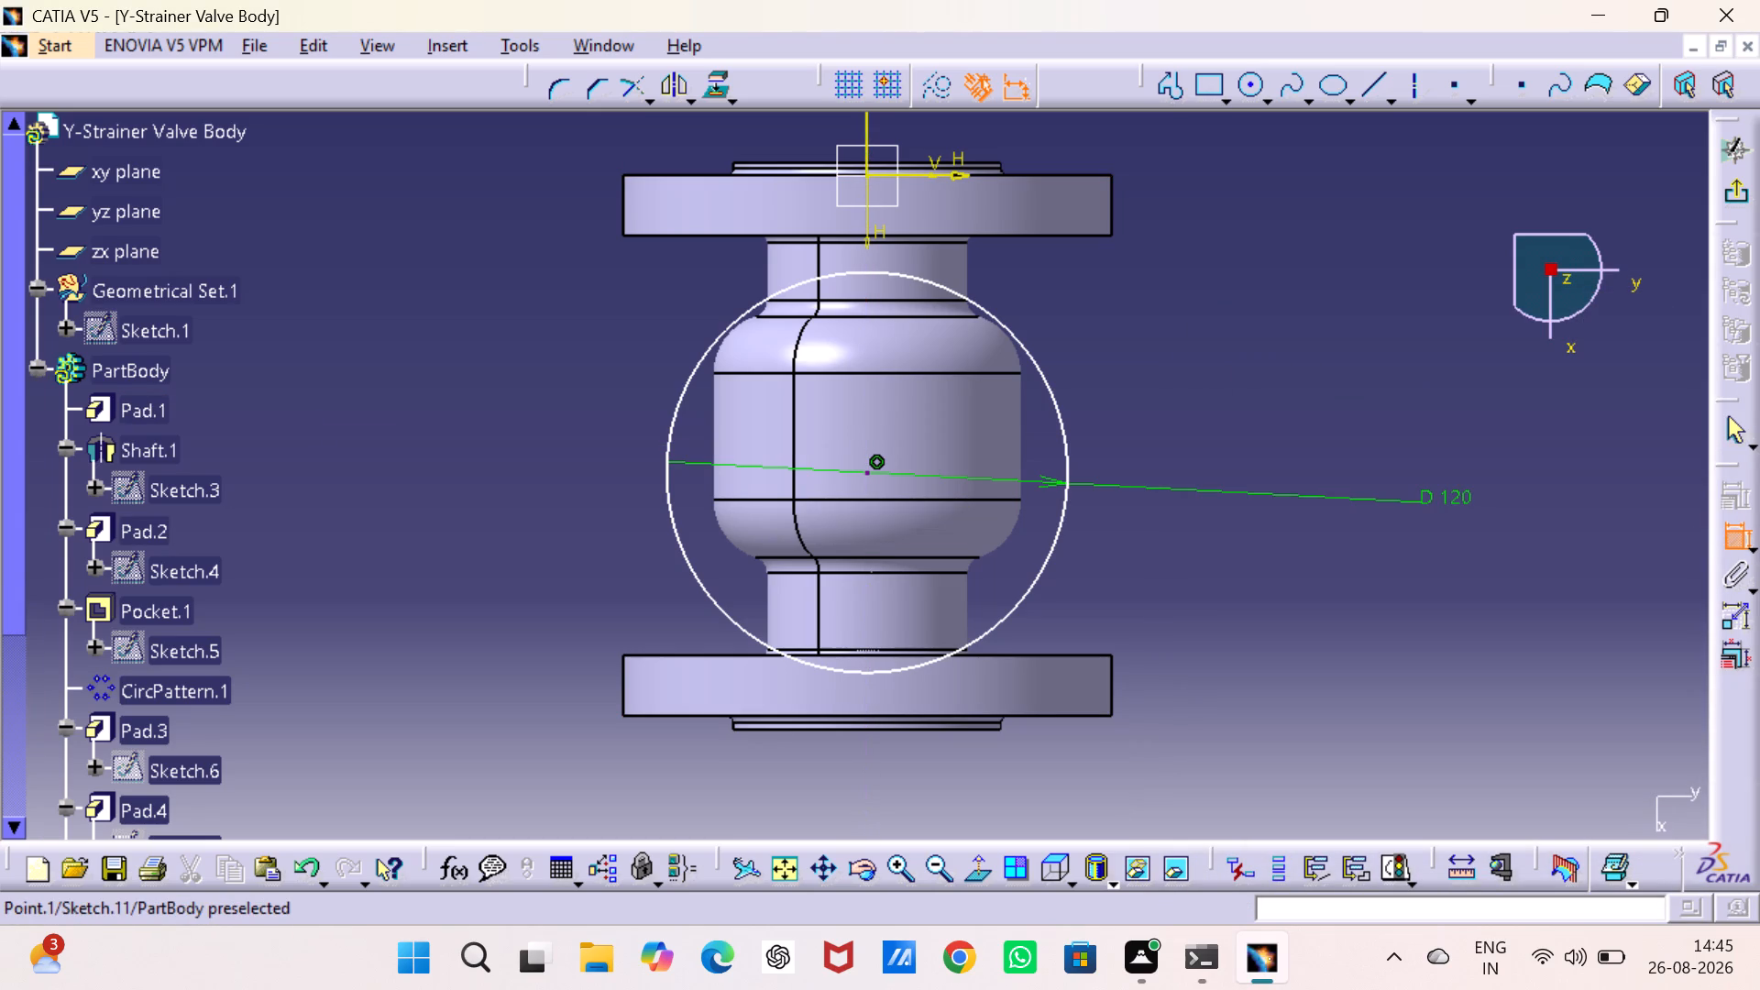
click(1084, 179)
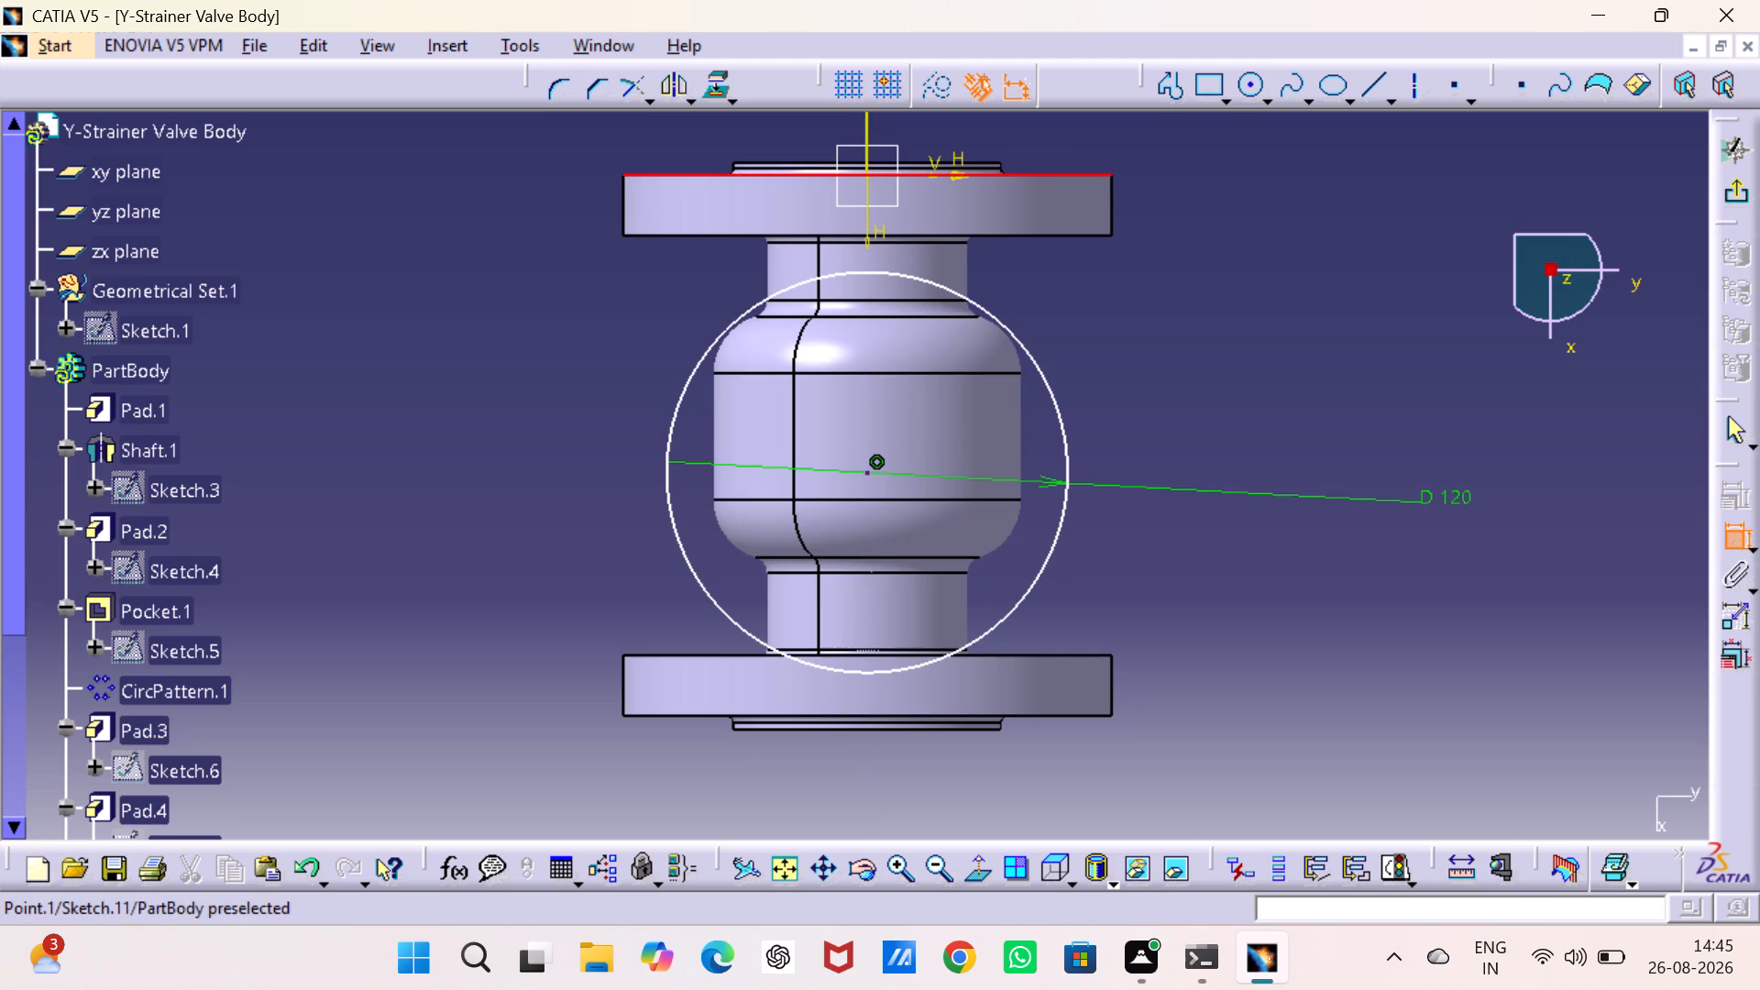
click(868, 474)
click(1157, 392)
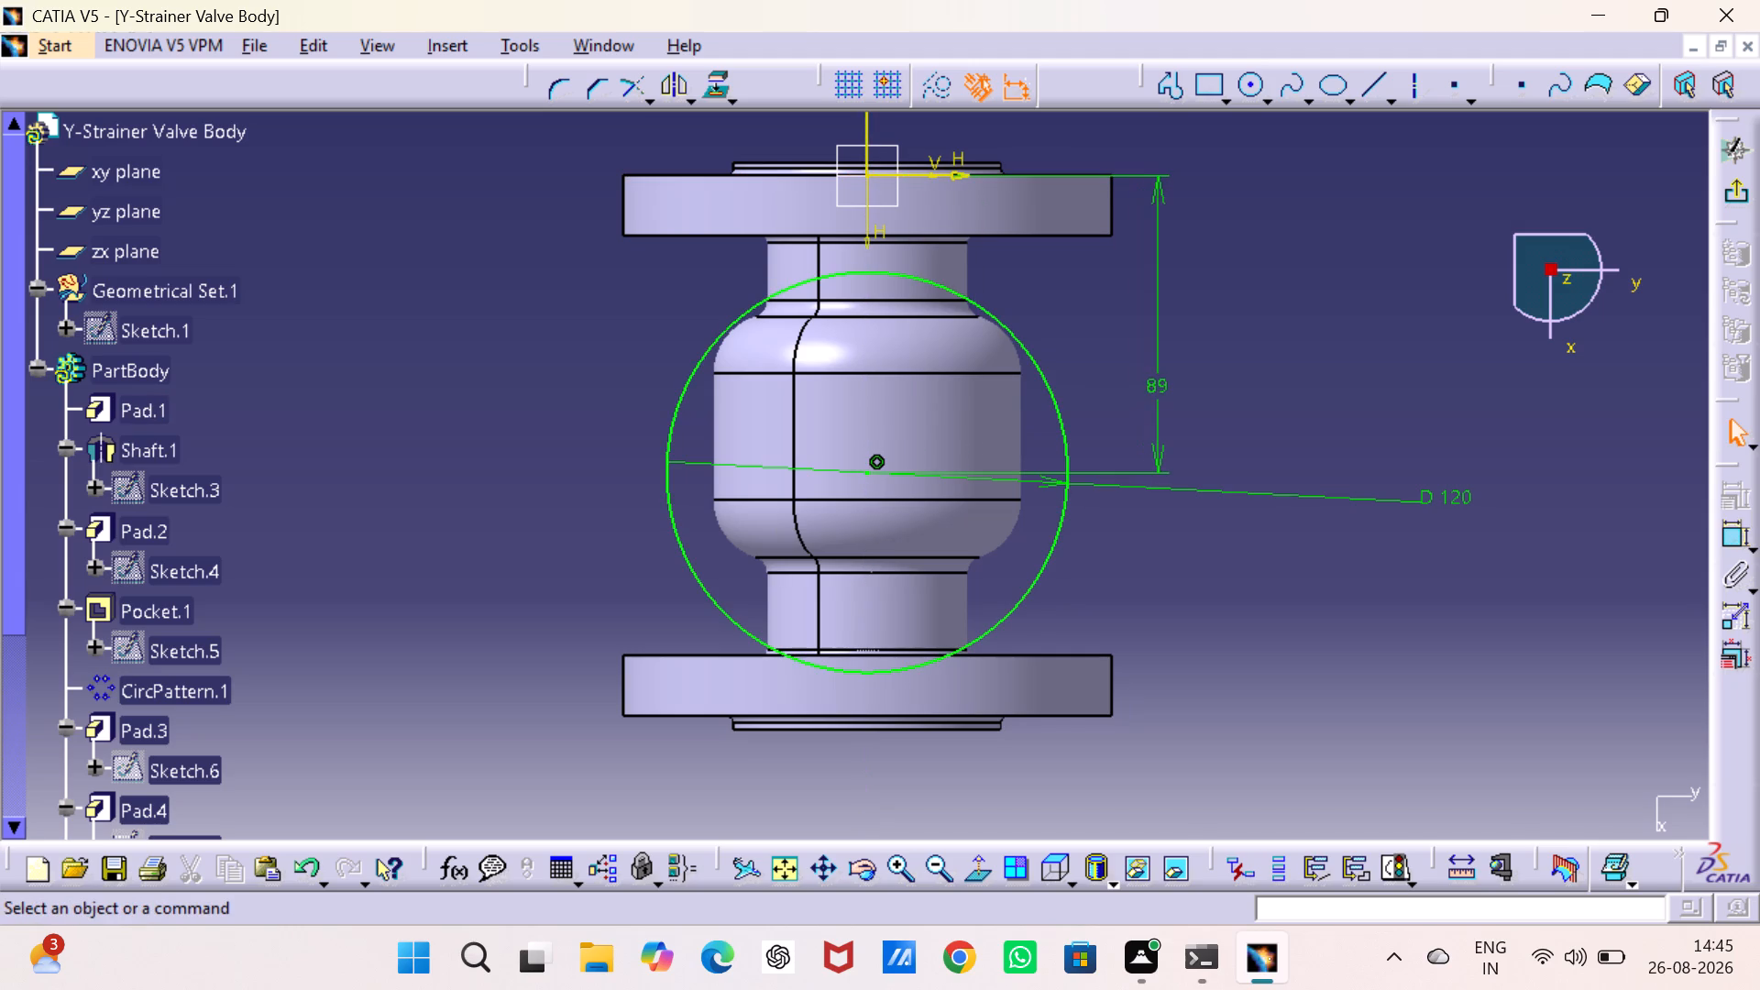
double_click(1160, 388)
text(162/)
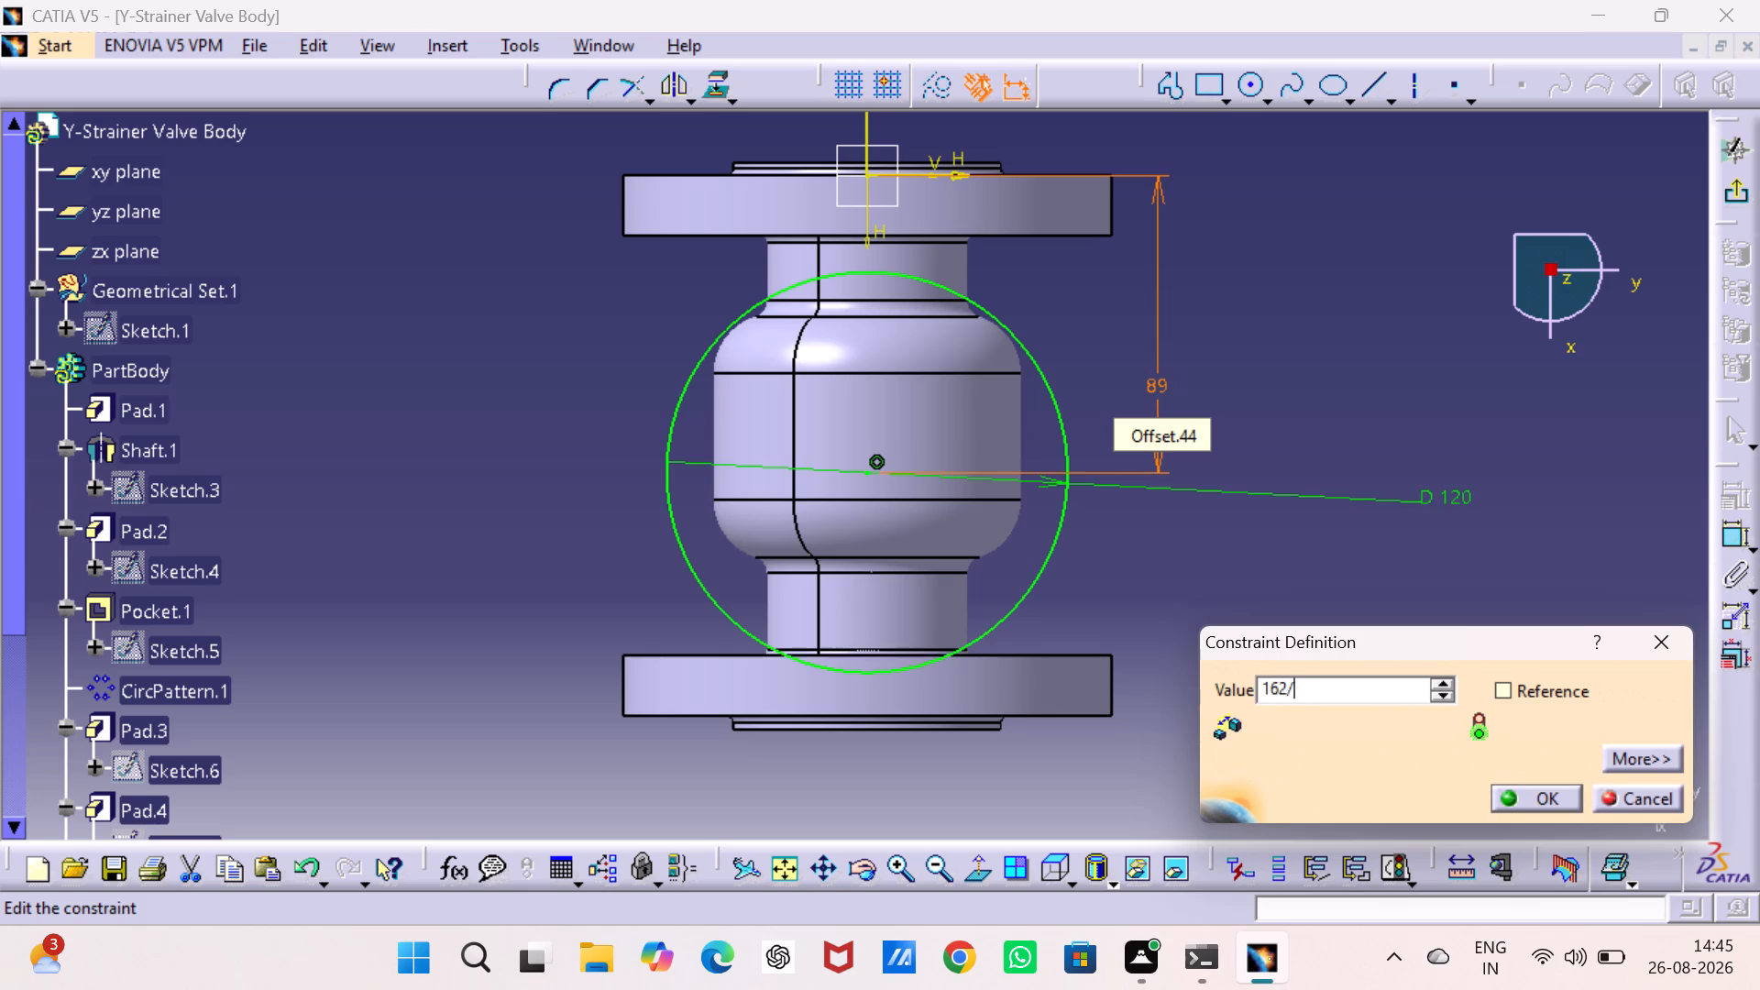
key(2)
key(Return)
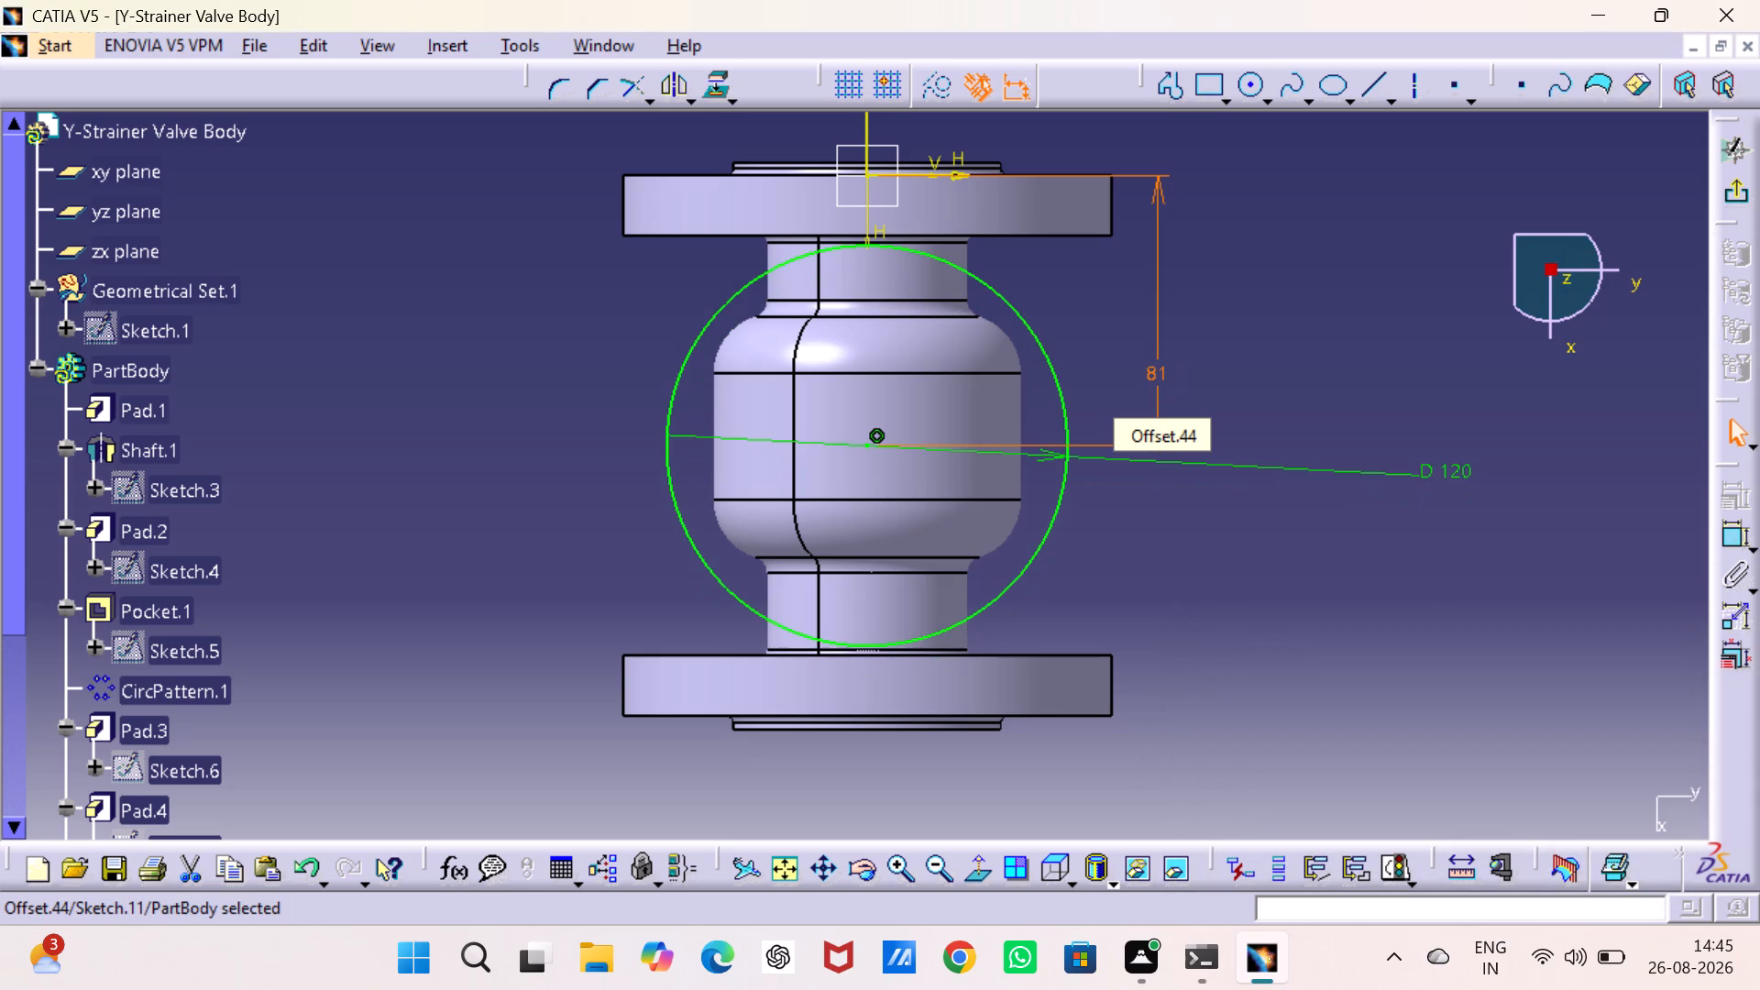
click(1368, 341)
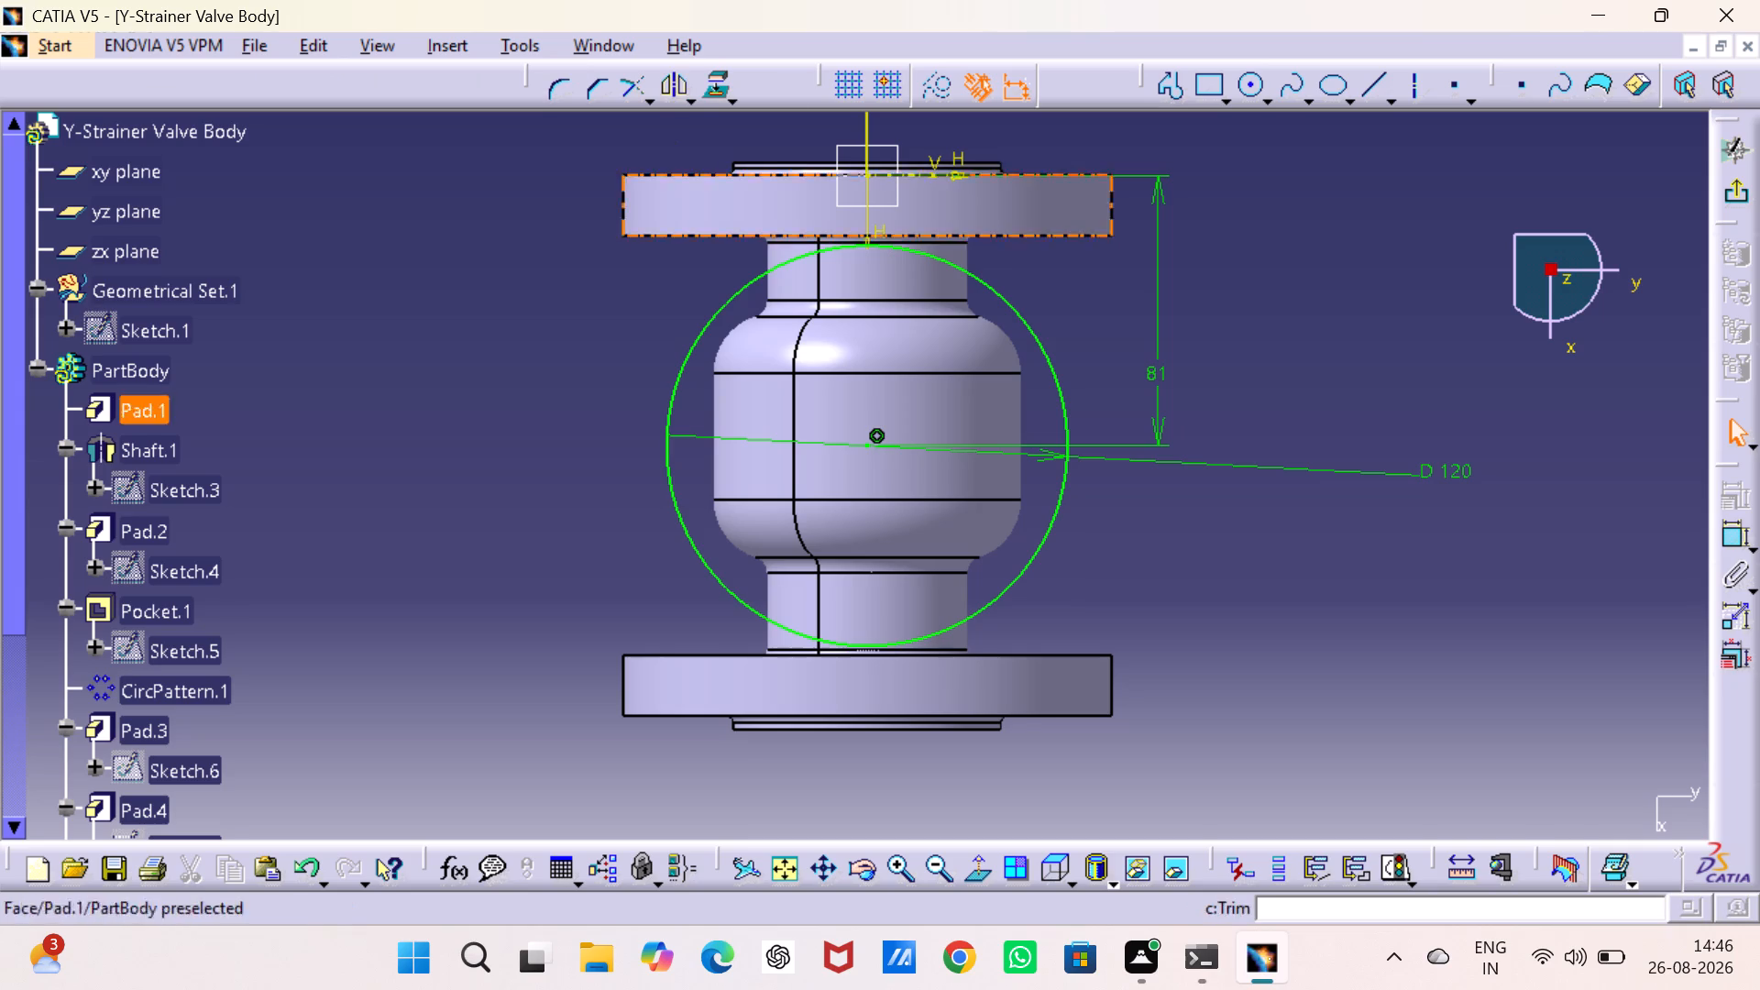
Sketch two parallel chords about 68 mm long inside the 120 mm circle, each about 49 mm either side of the body's axis.
click(1170, 80)
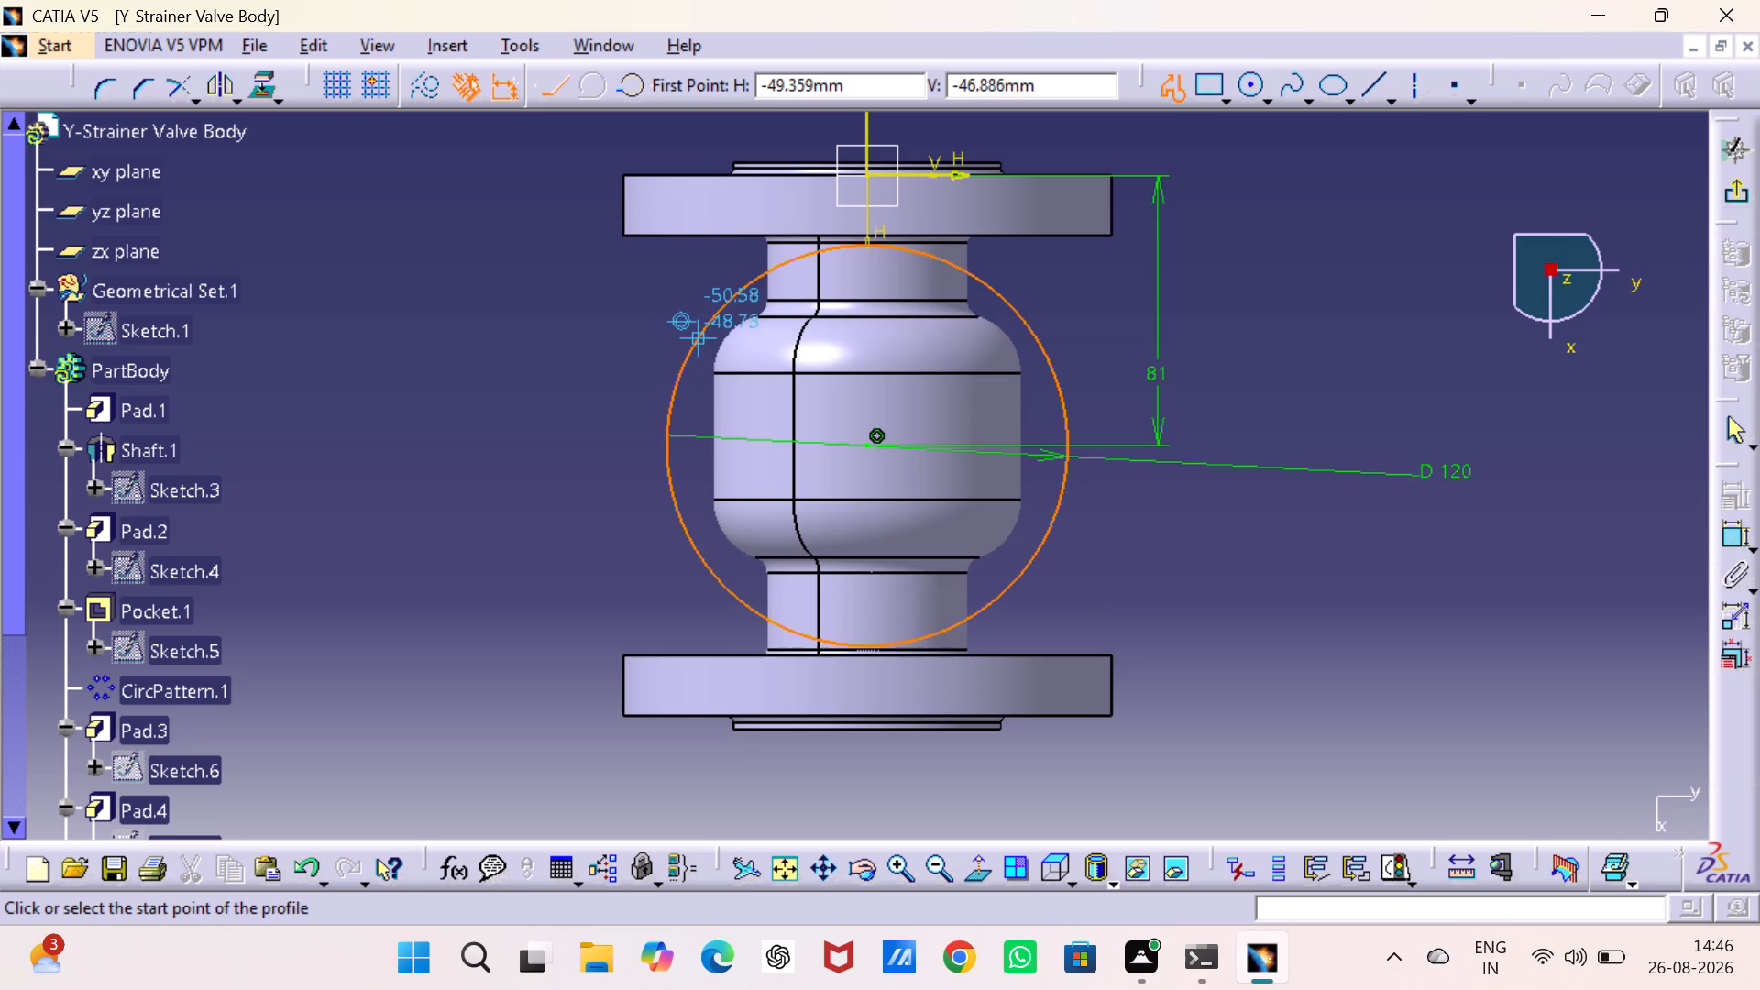
click(703, 334)
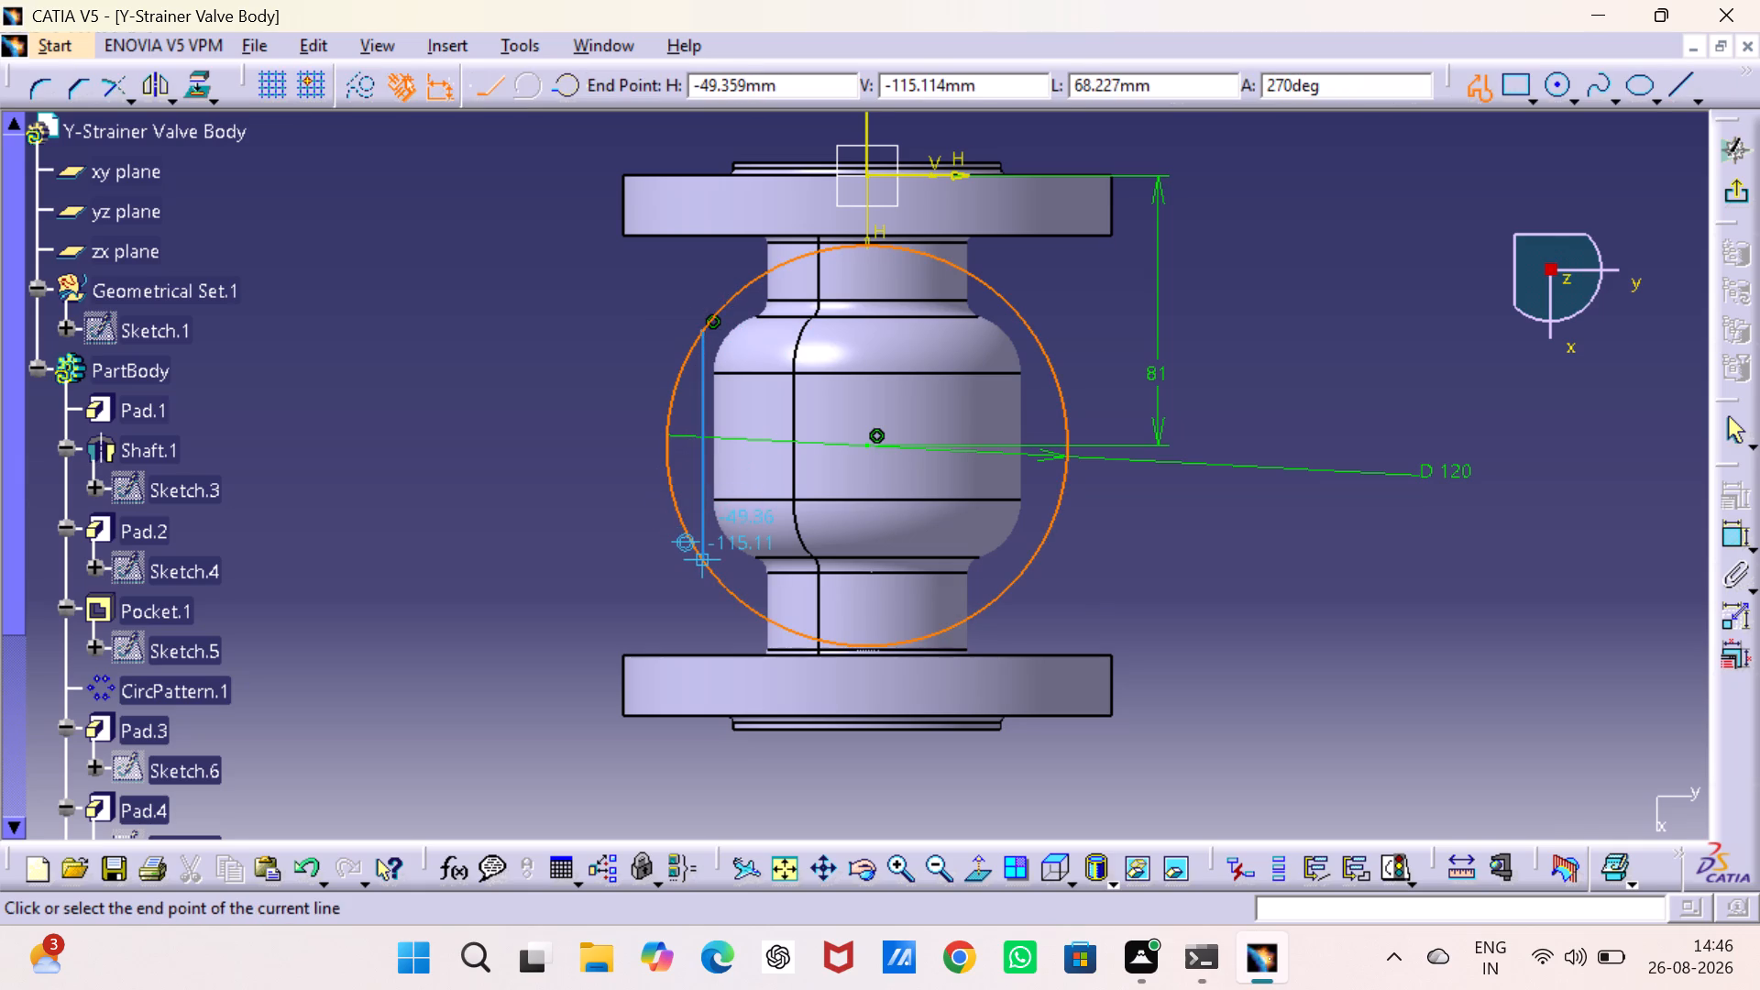
click(698, 555)
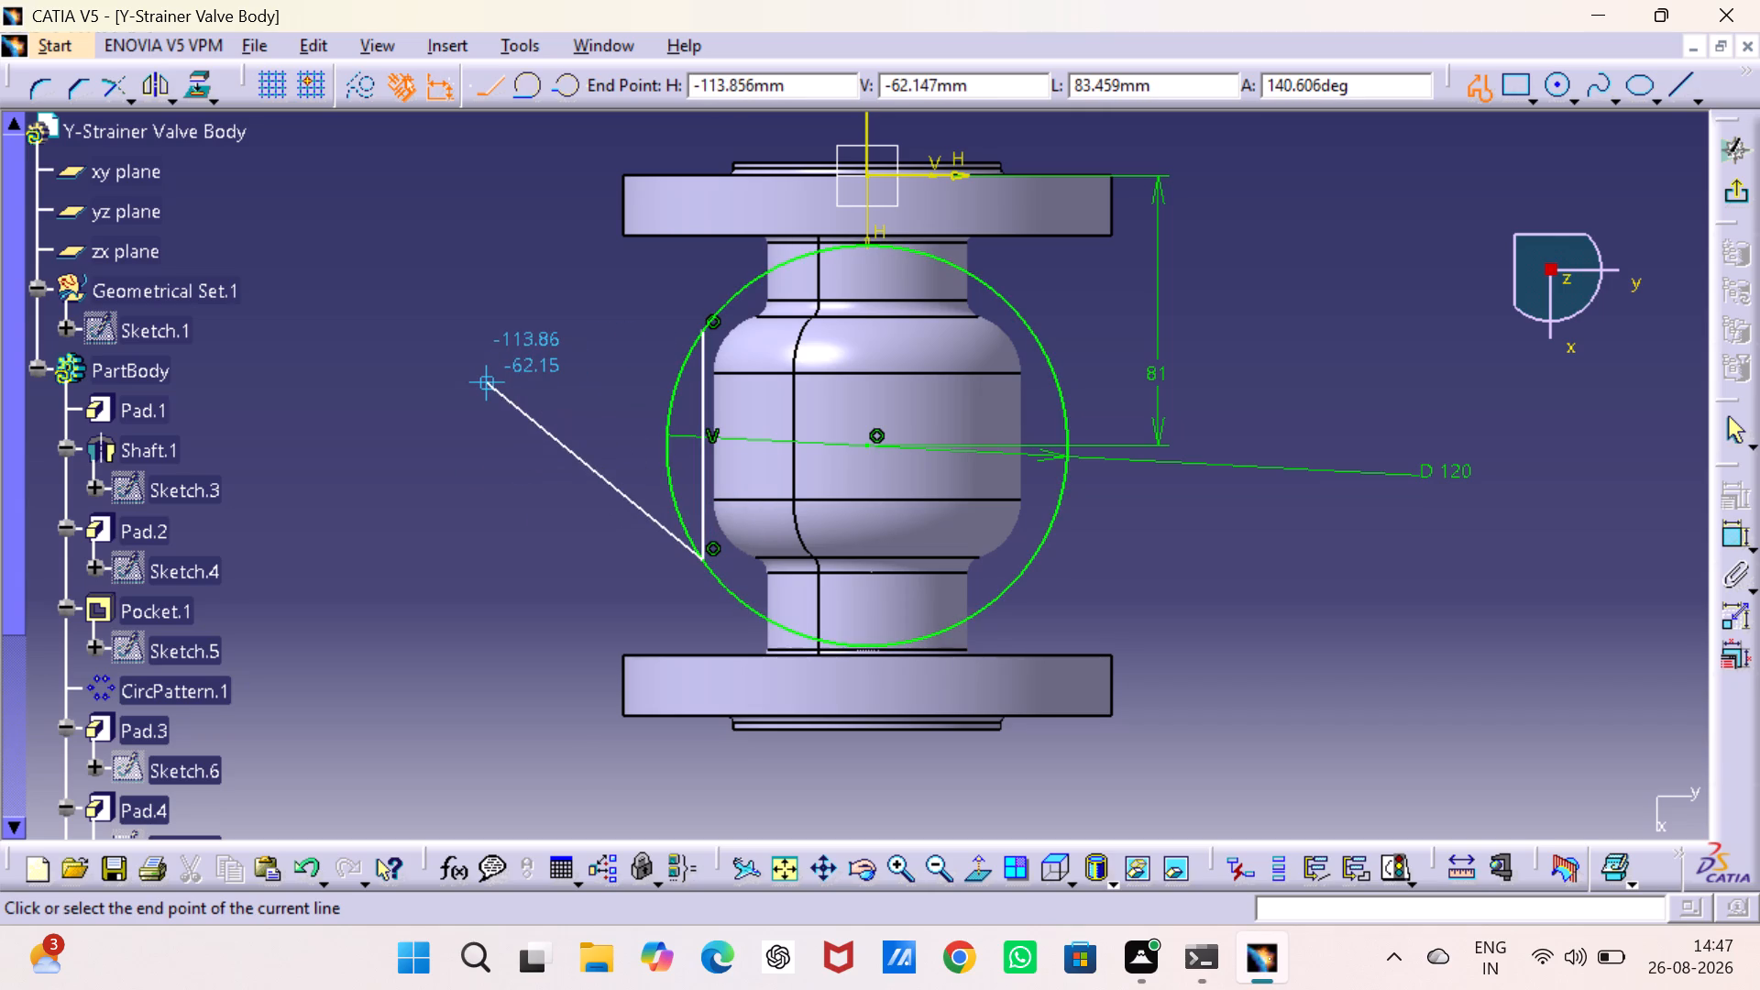
key(Escape)
key(Escape)
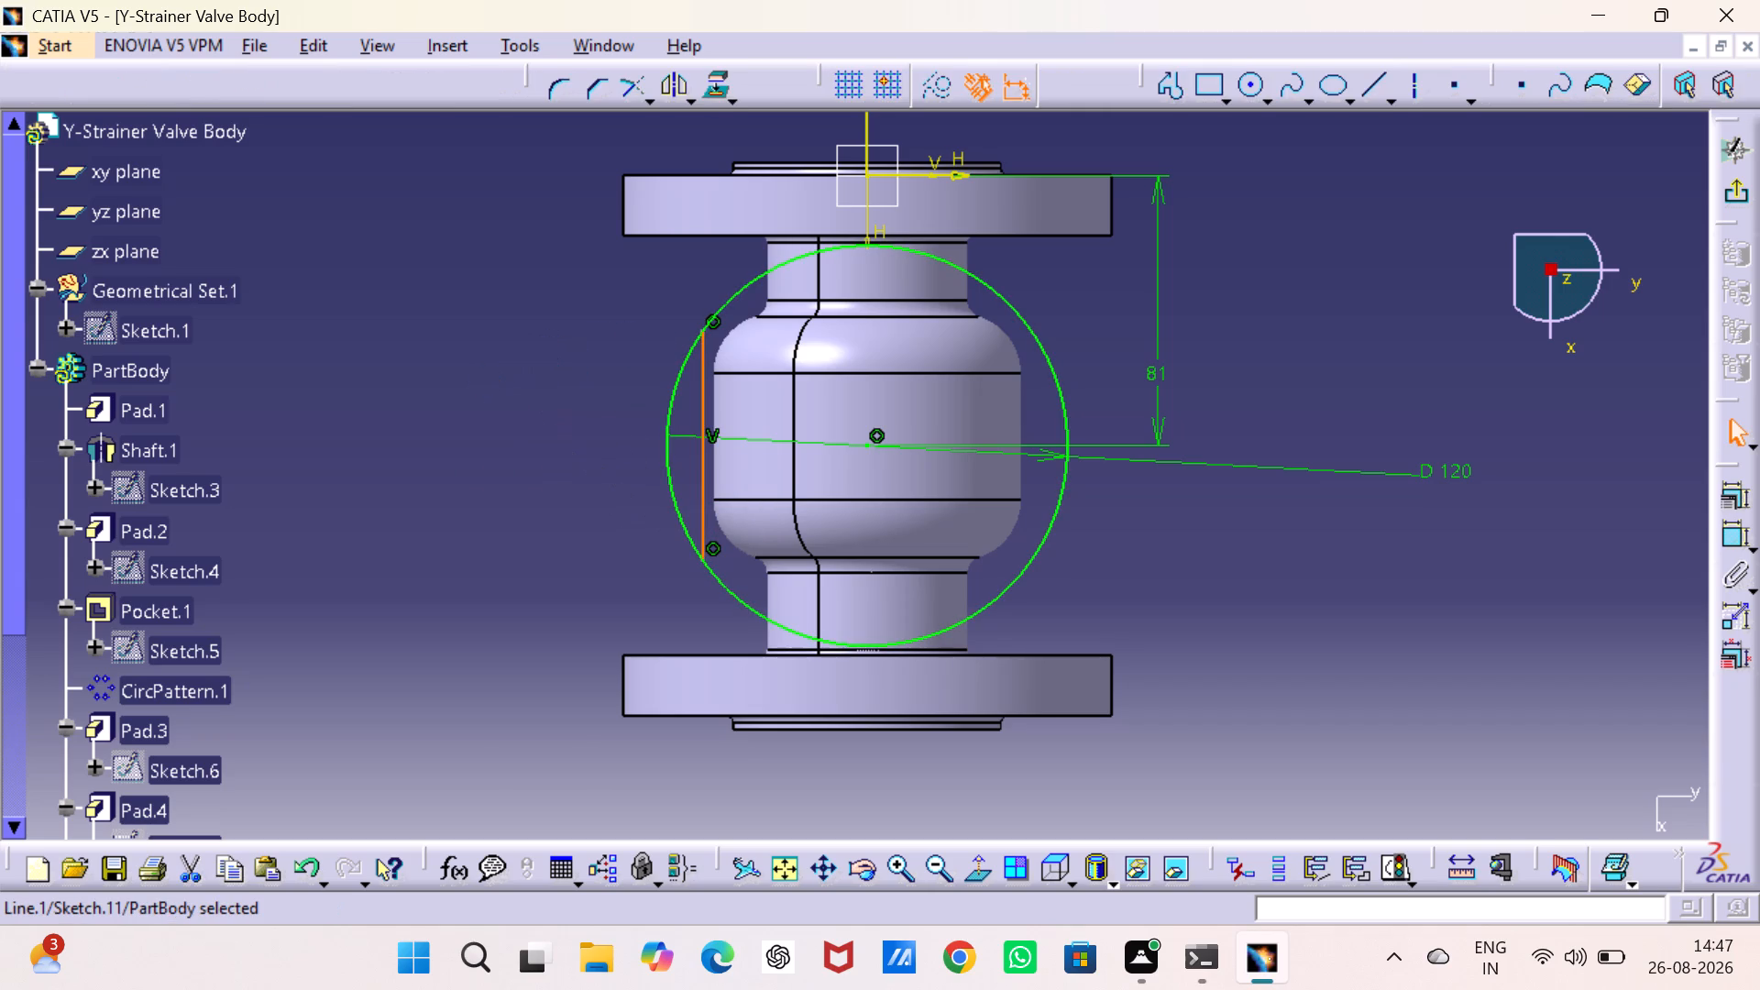
click(1302, 234)
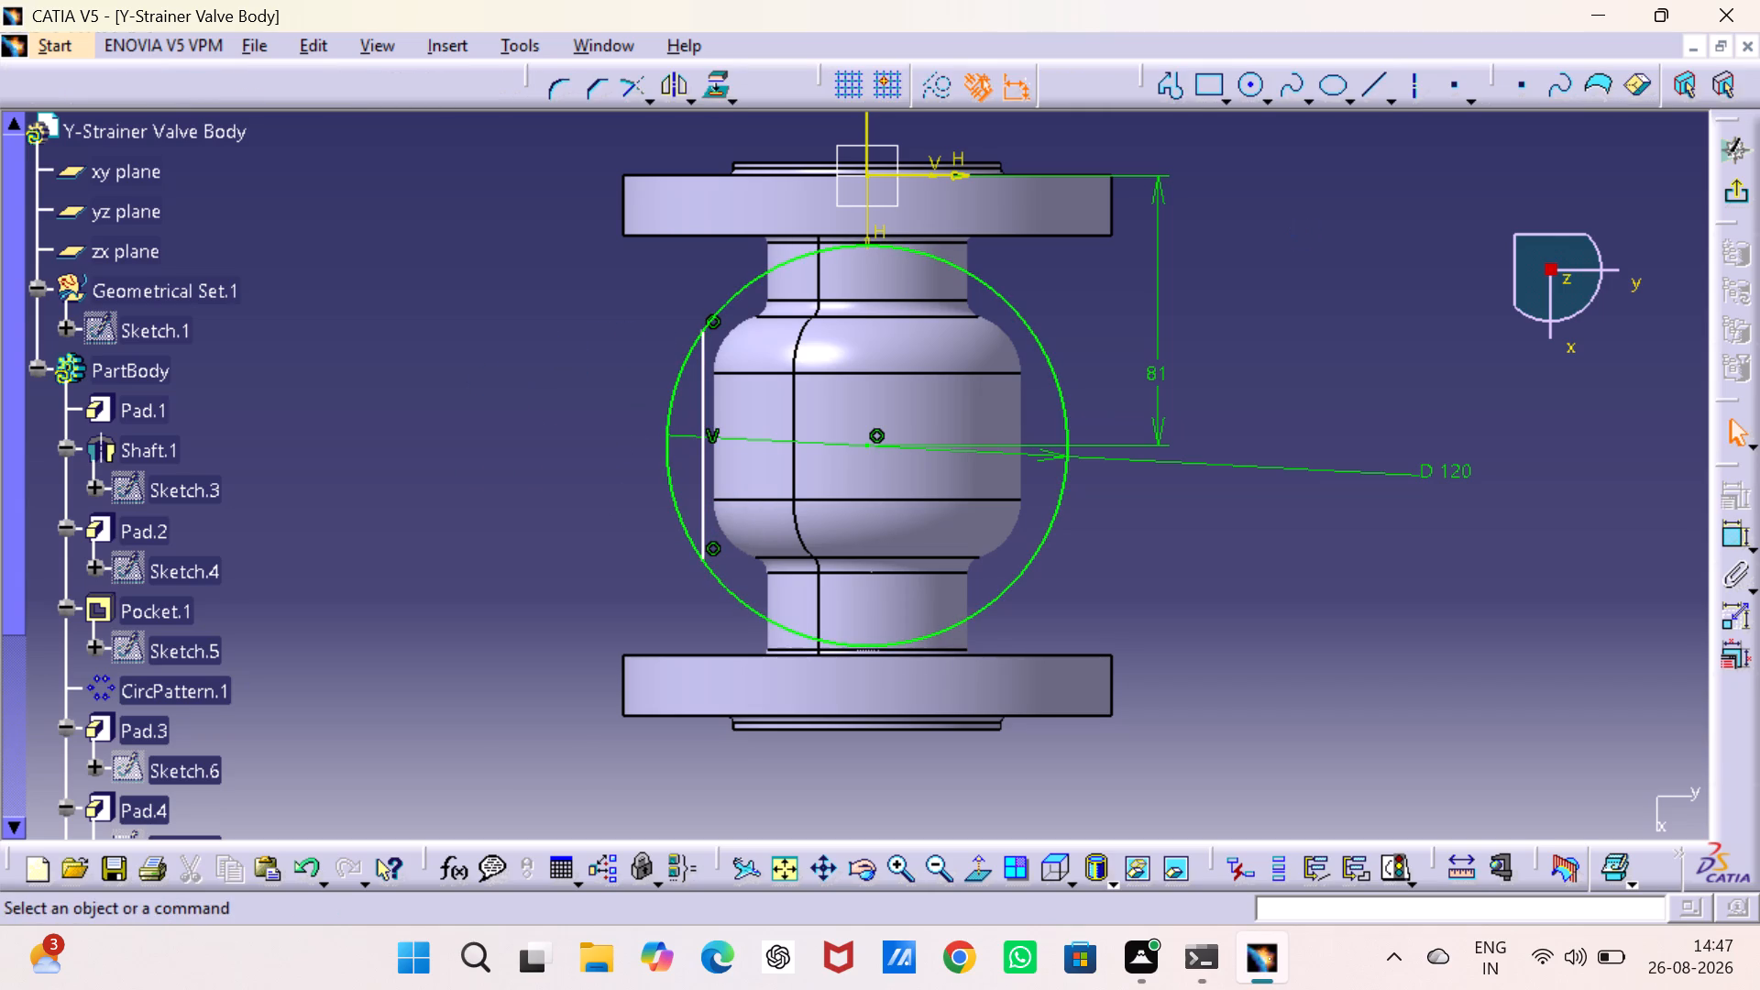
click(1181, 95)
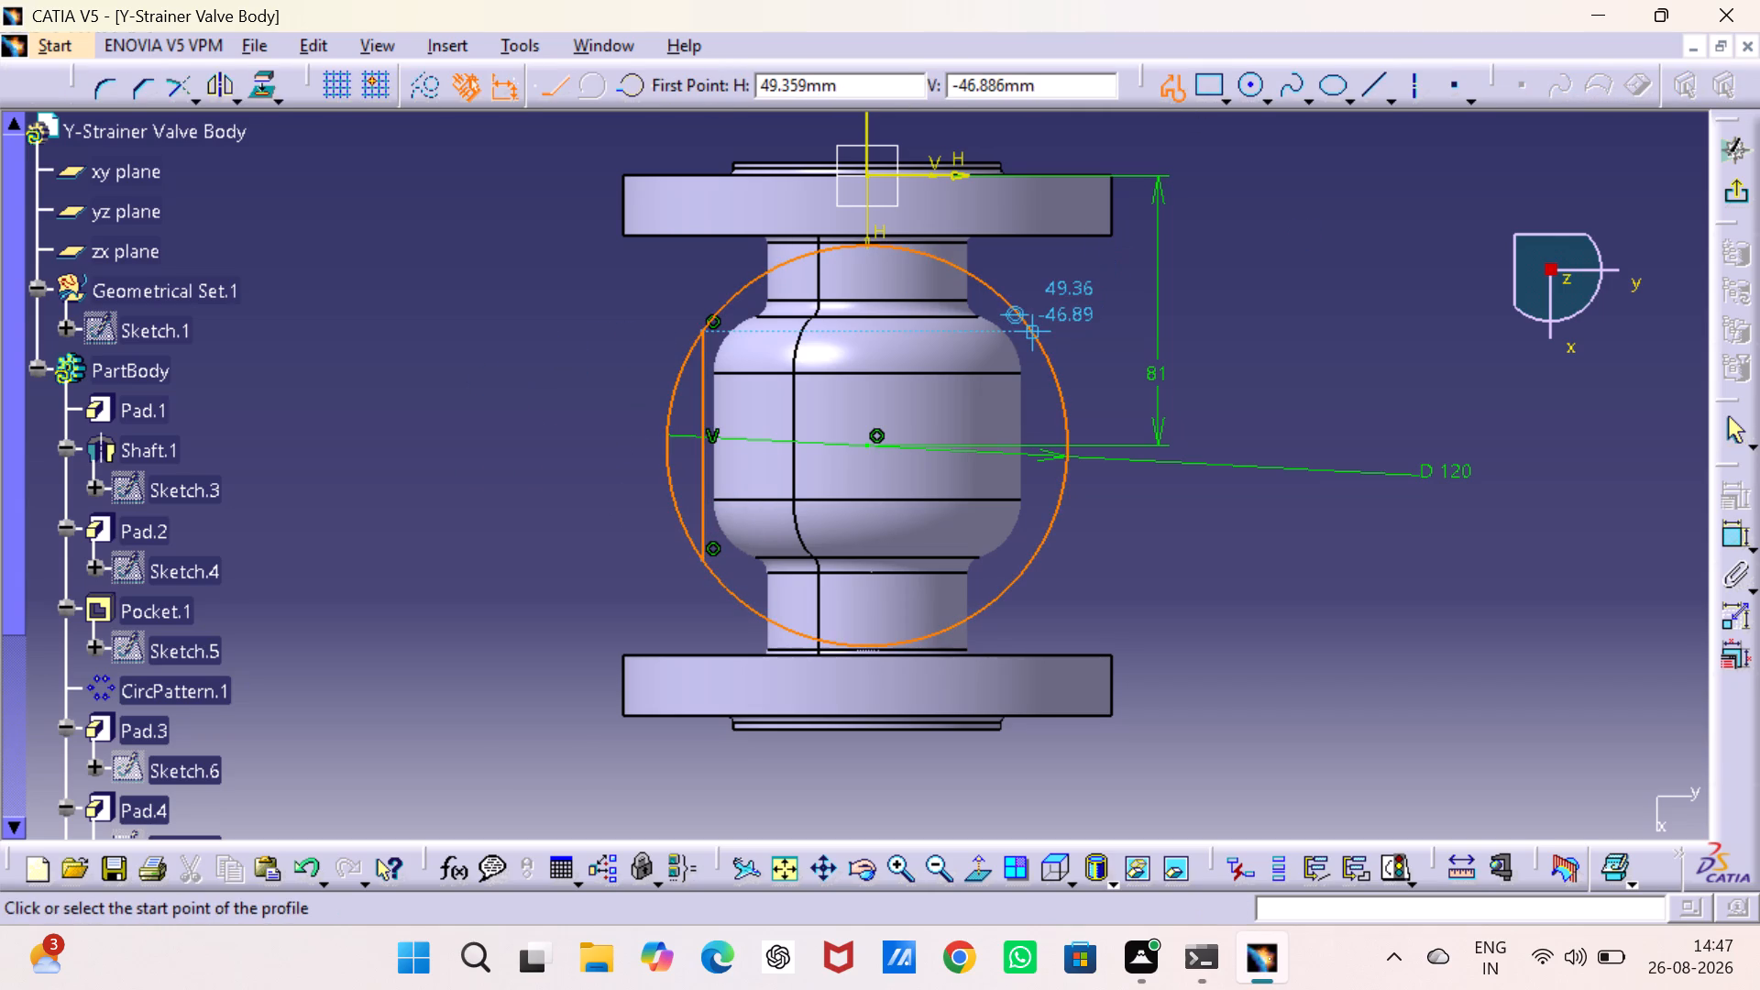
click(1034, 330)
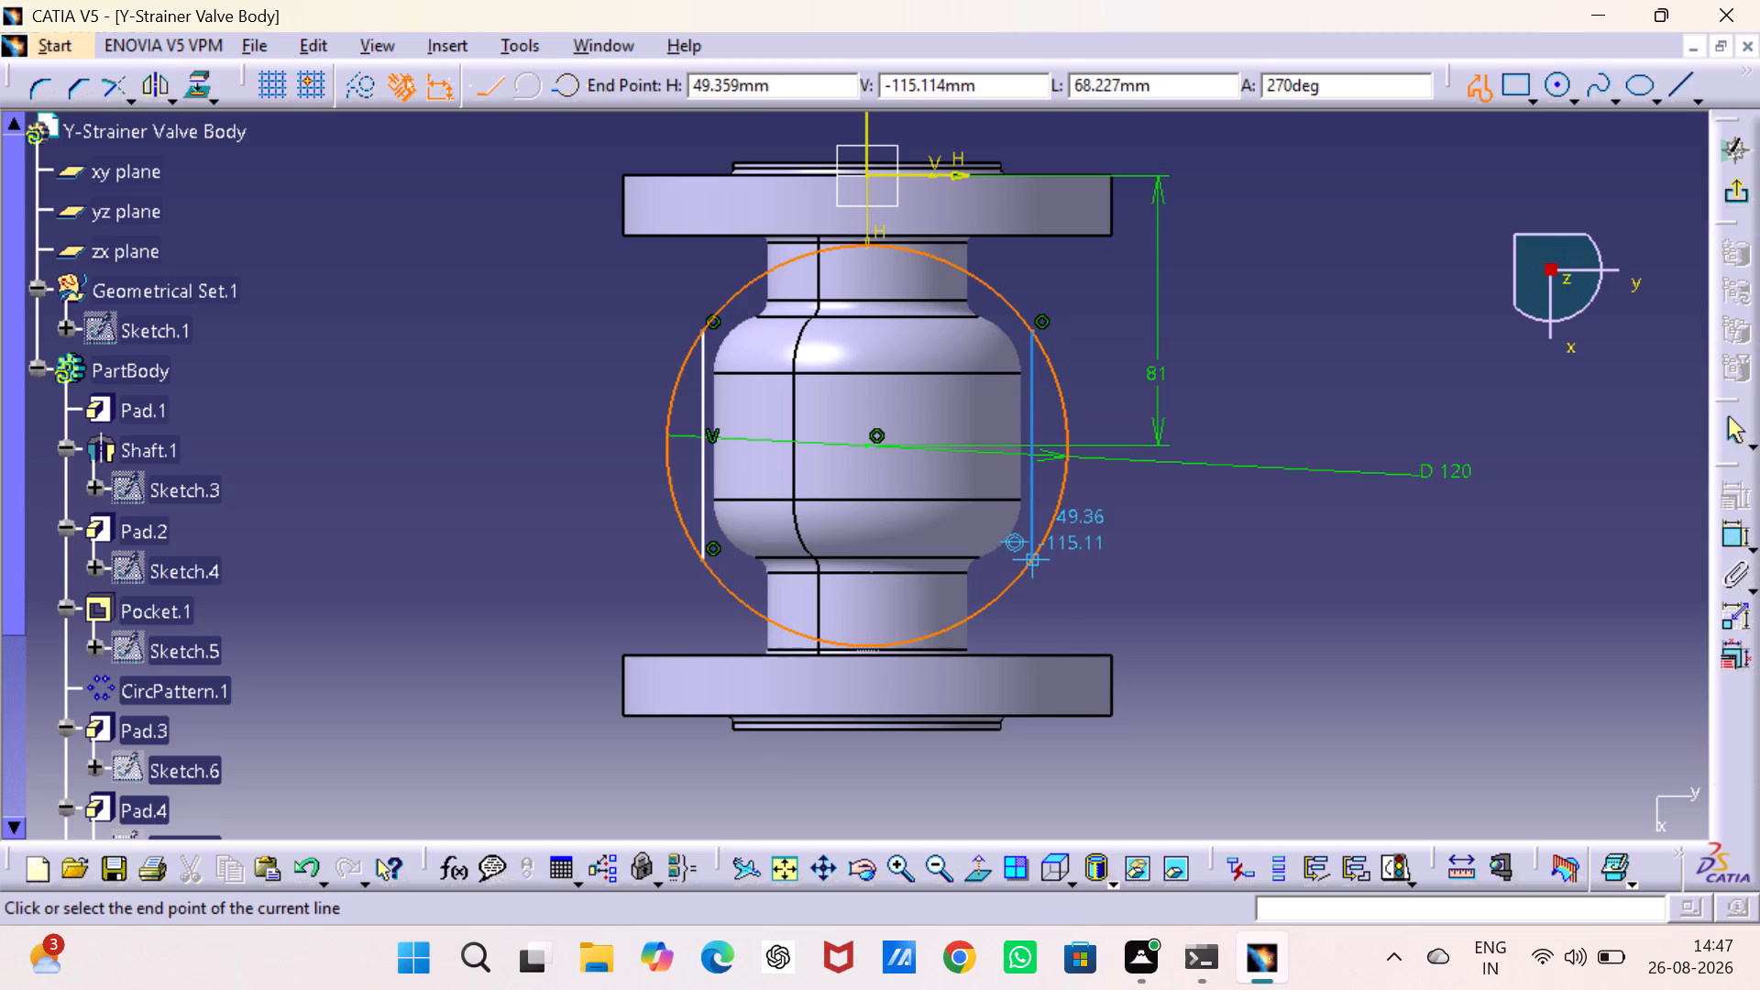
click(1028, 557)
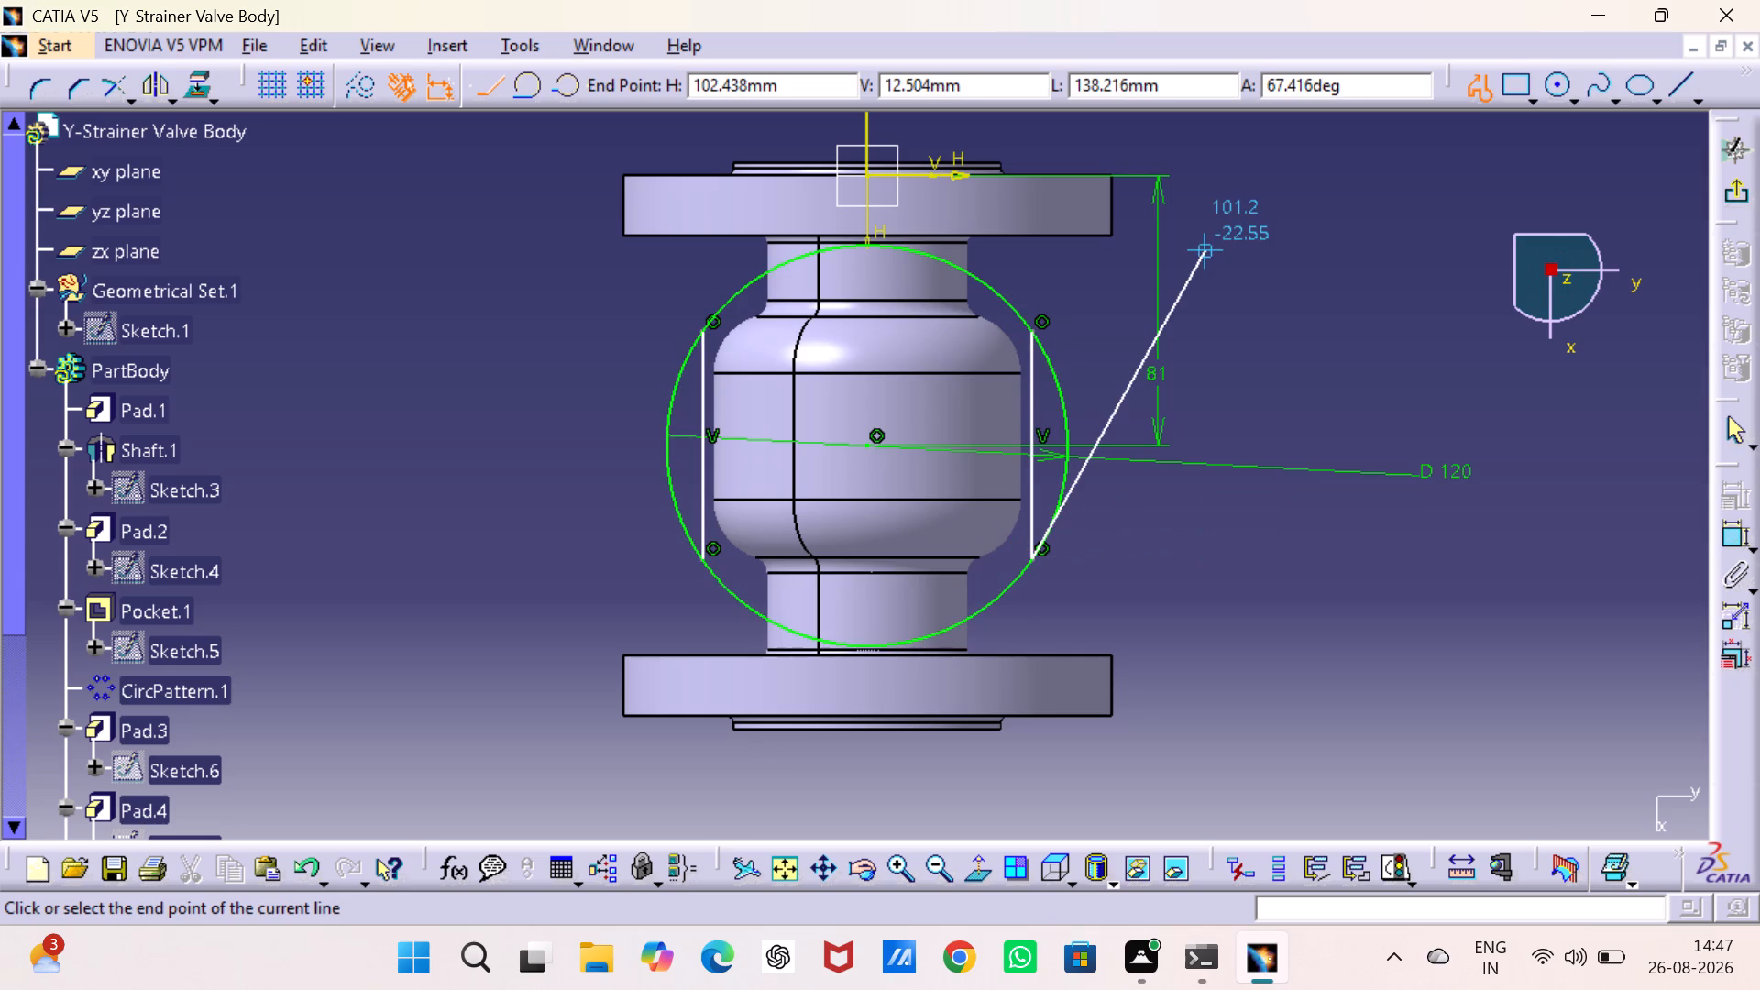
key(Escape)
drag(1336, 218, 1327, 241)
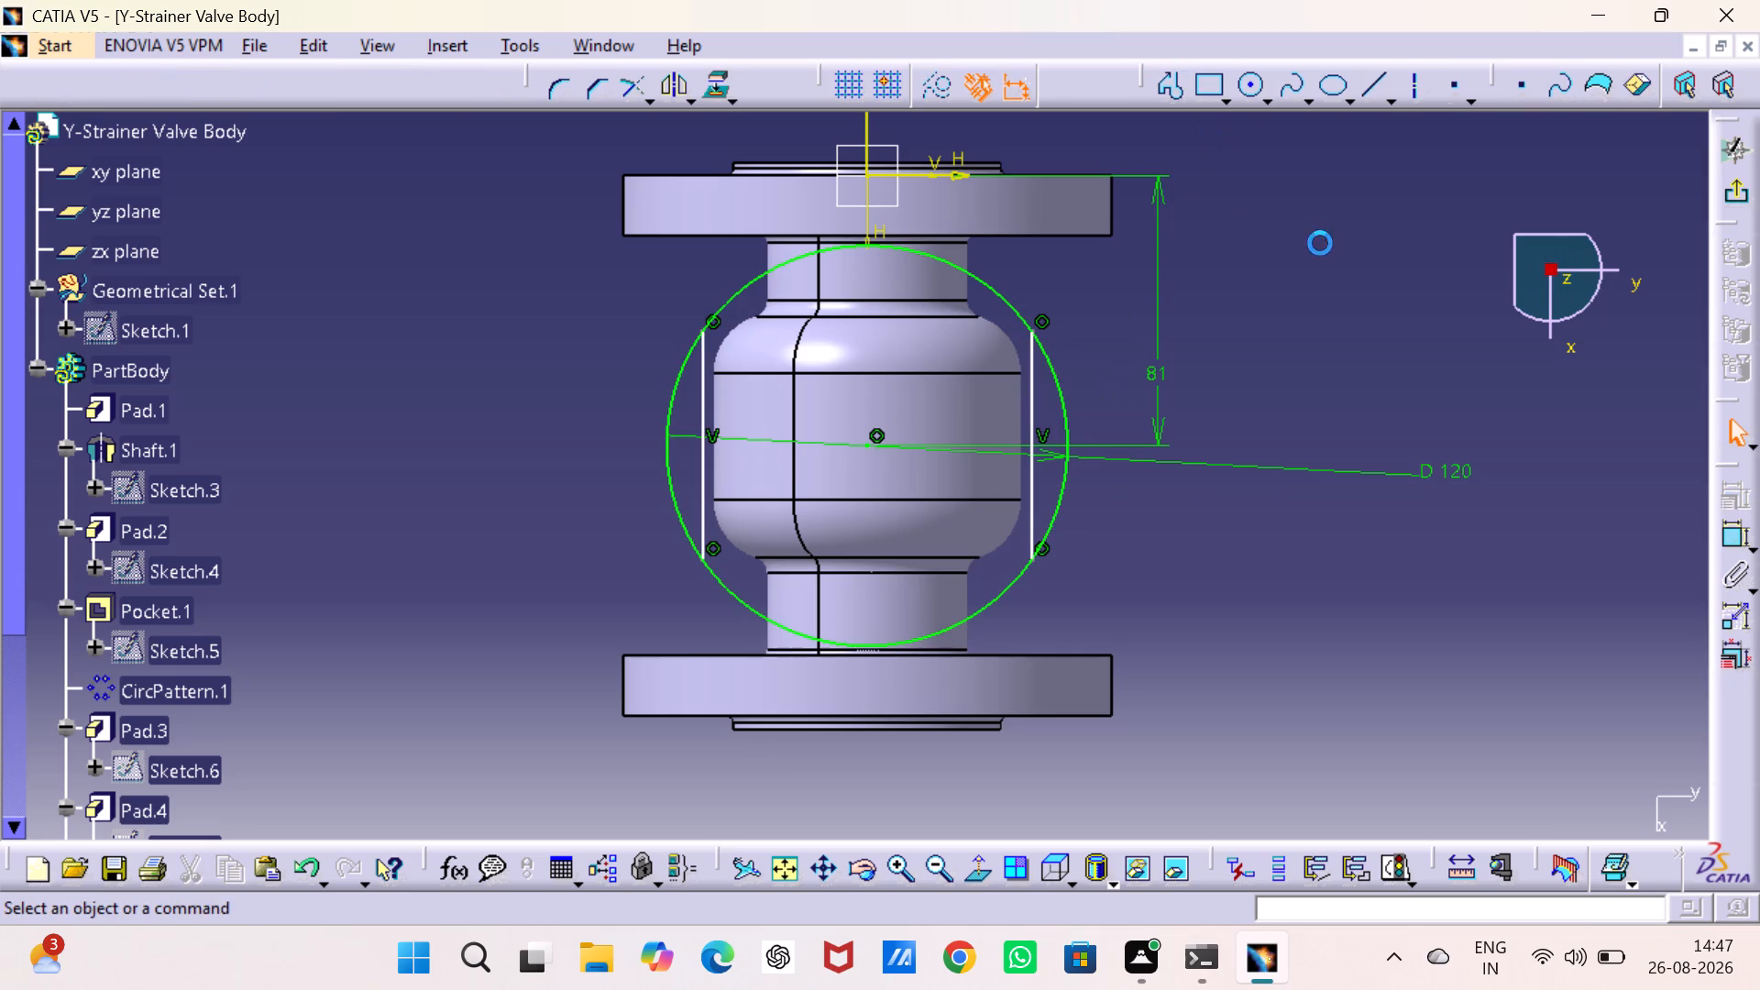
Constrain the two chords to be symmetric about the valve body's central axis.
double_click(1728, 531)
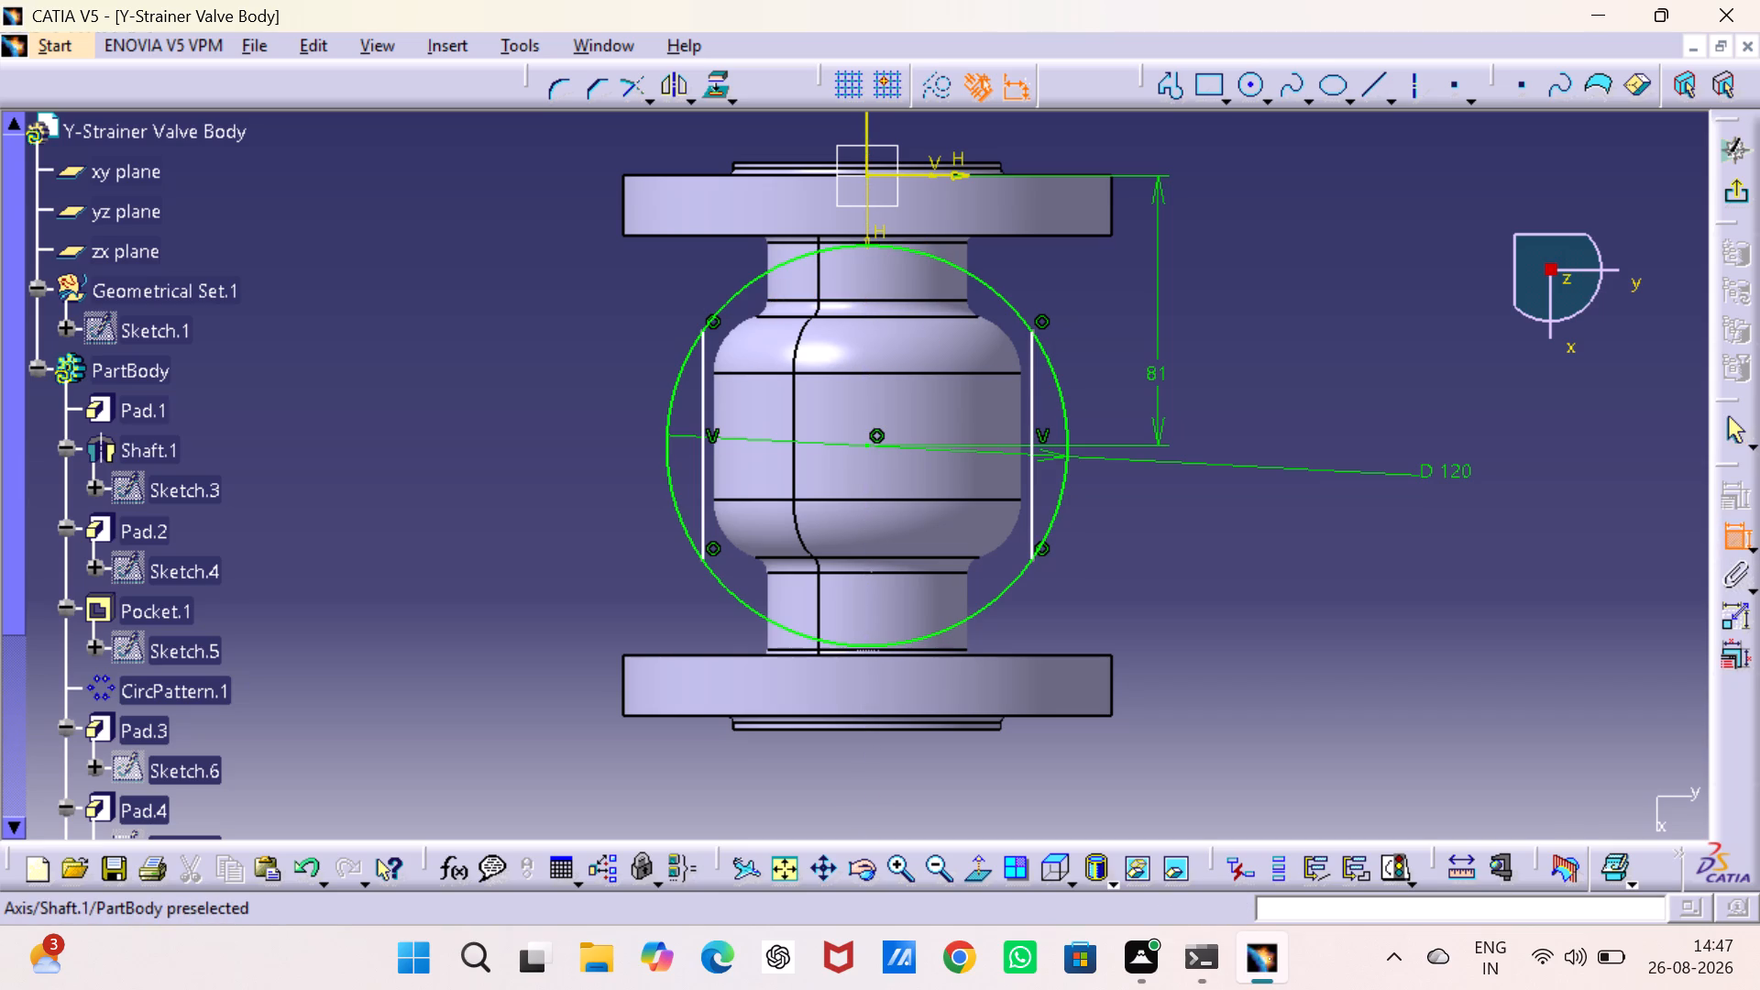
click(704, 377)
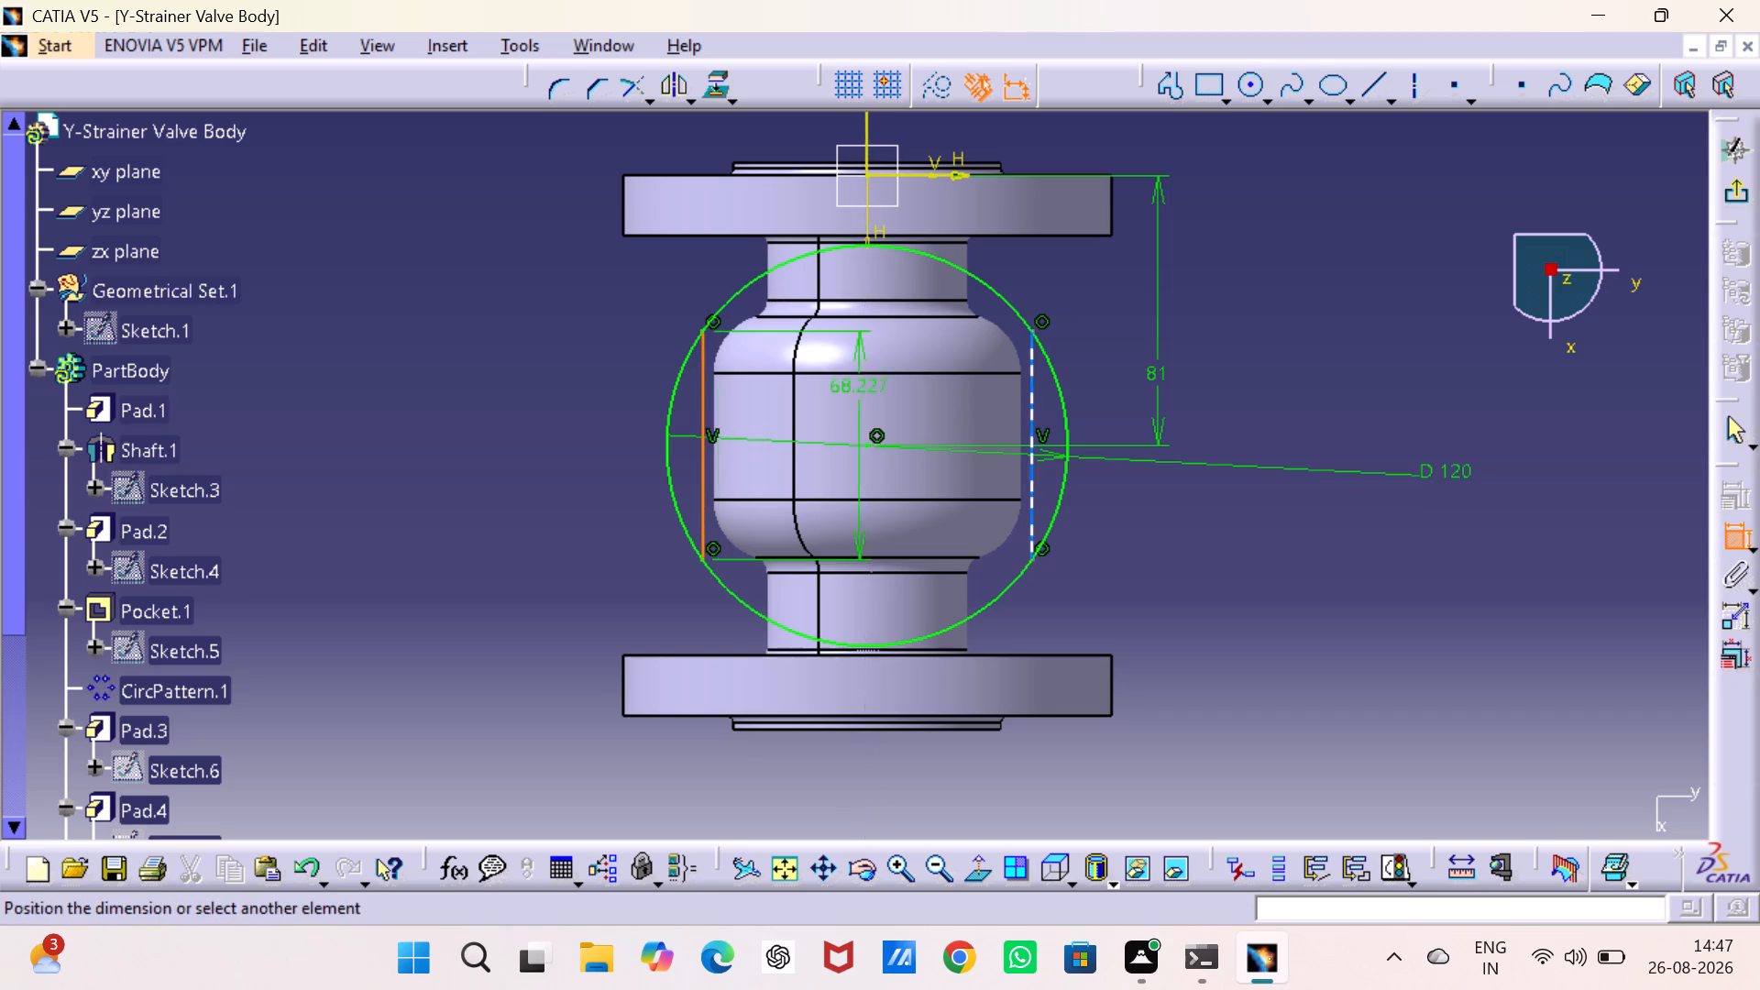
click(1032, 402)
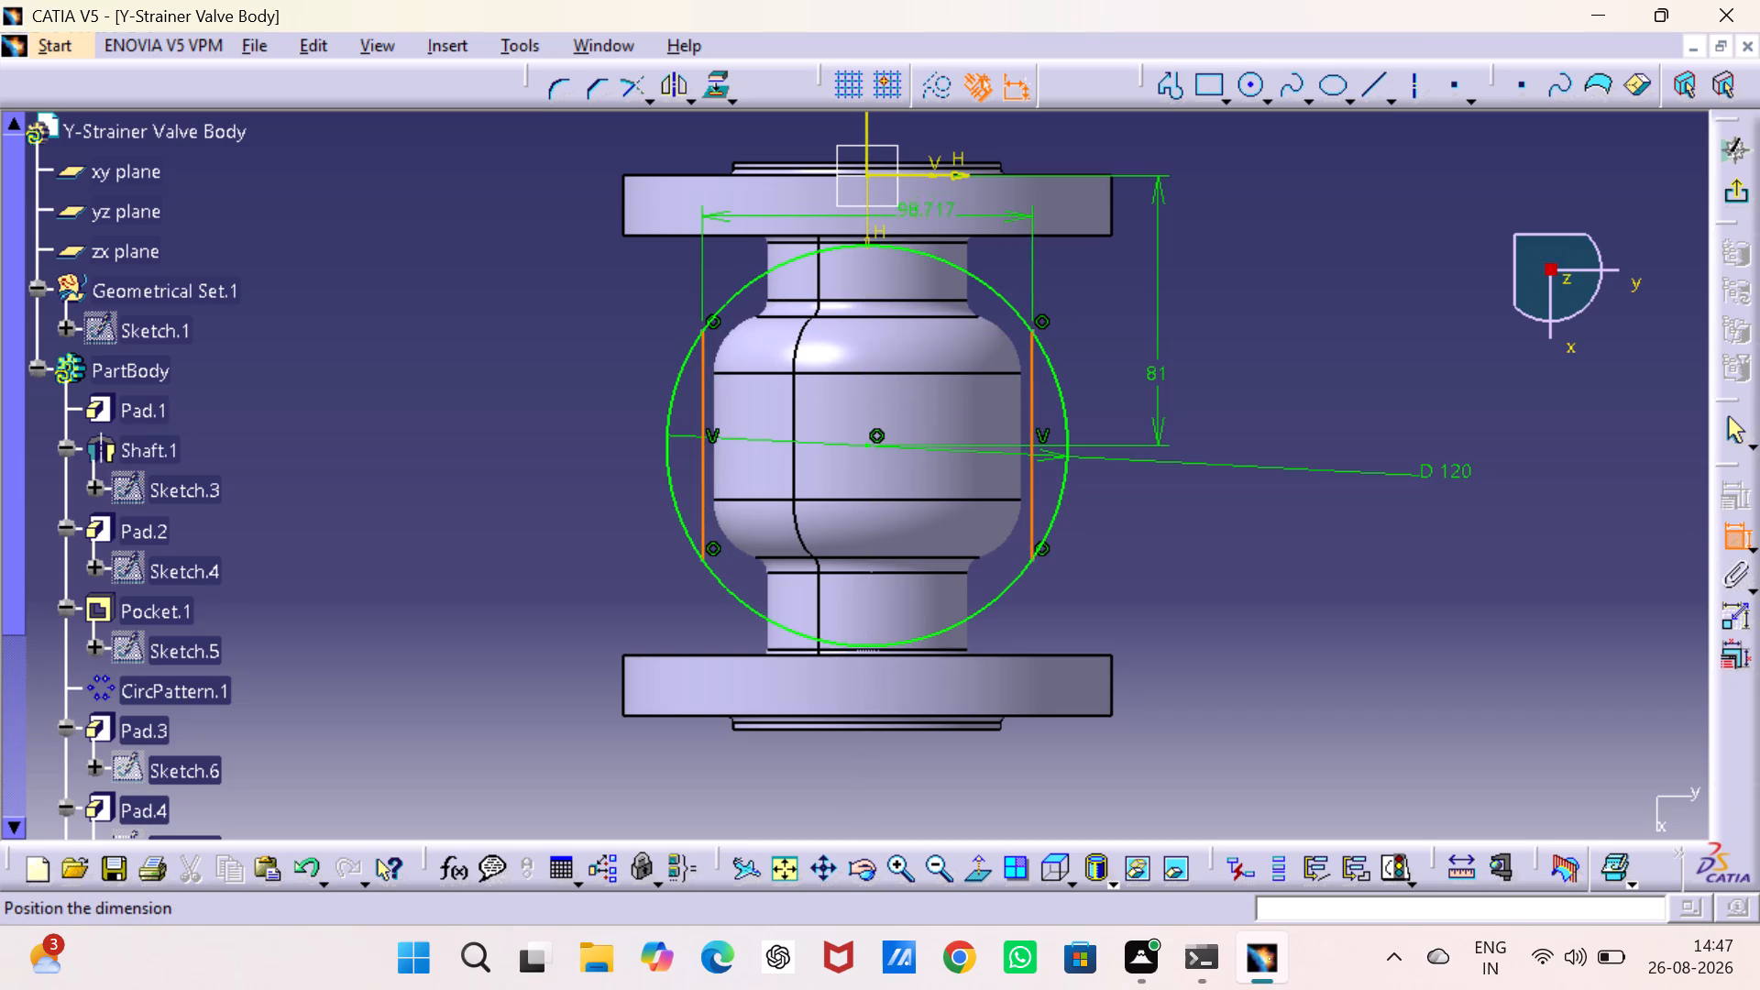
right_click(931, 207)
click(1013, 599)
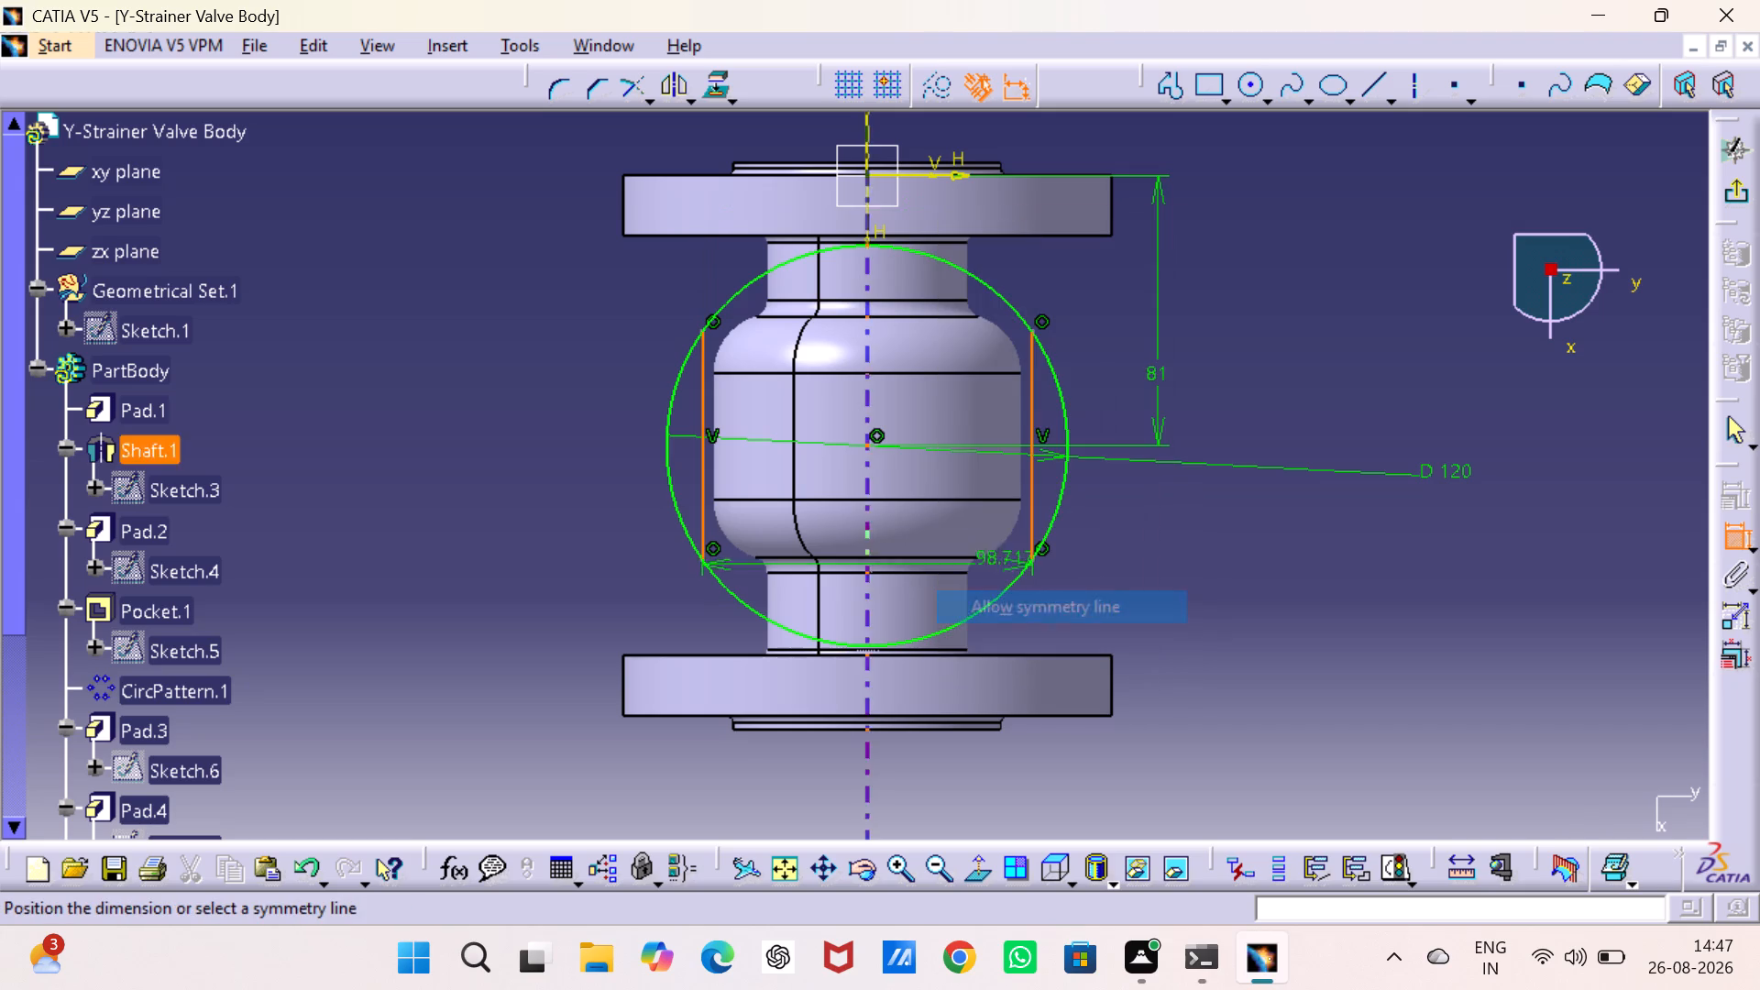
click(865, 128)
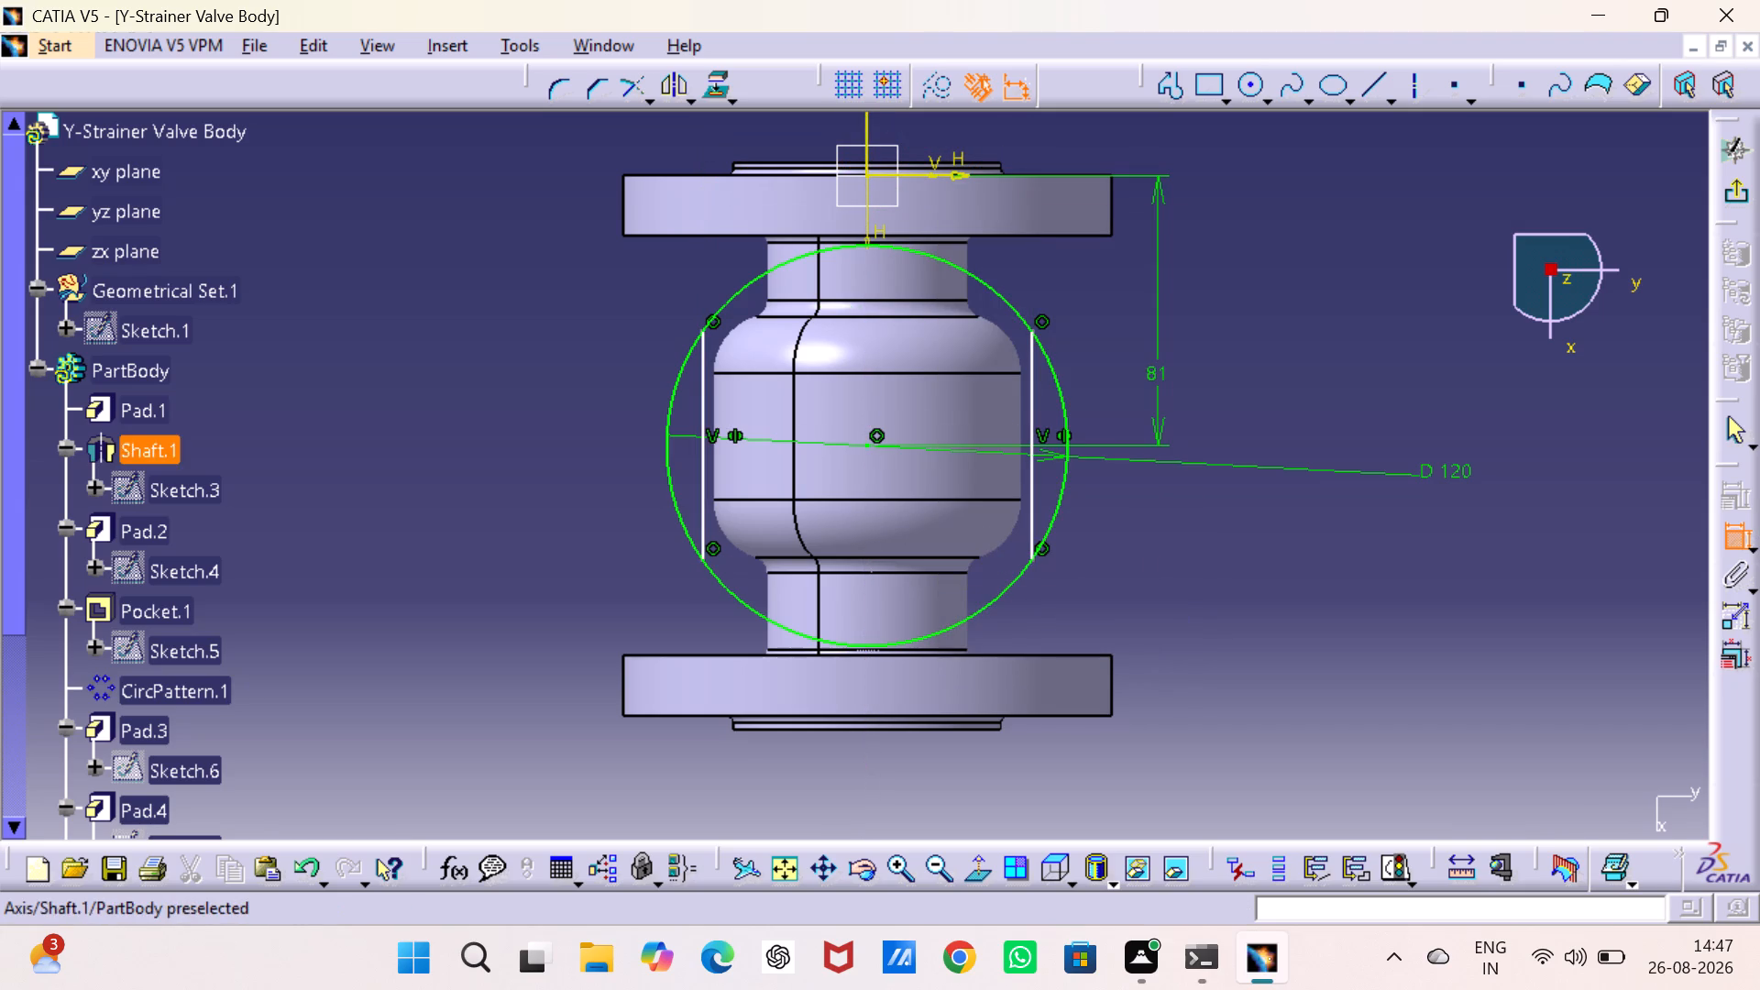
Dimension the length of one chord and set it to 52 mm.
click(1033, 402)
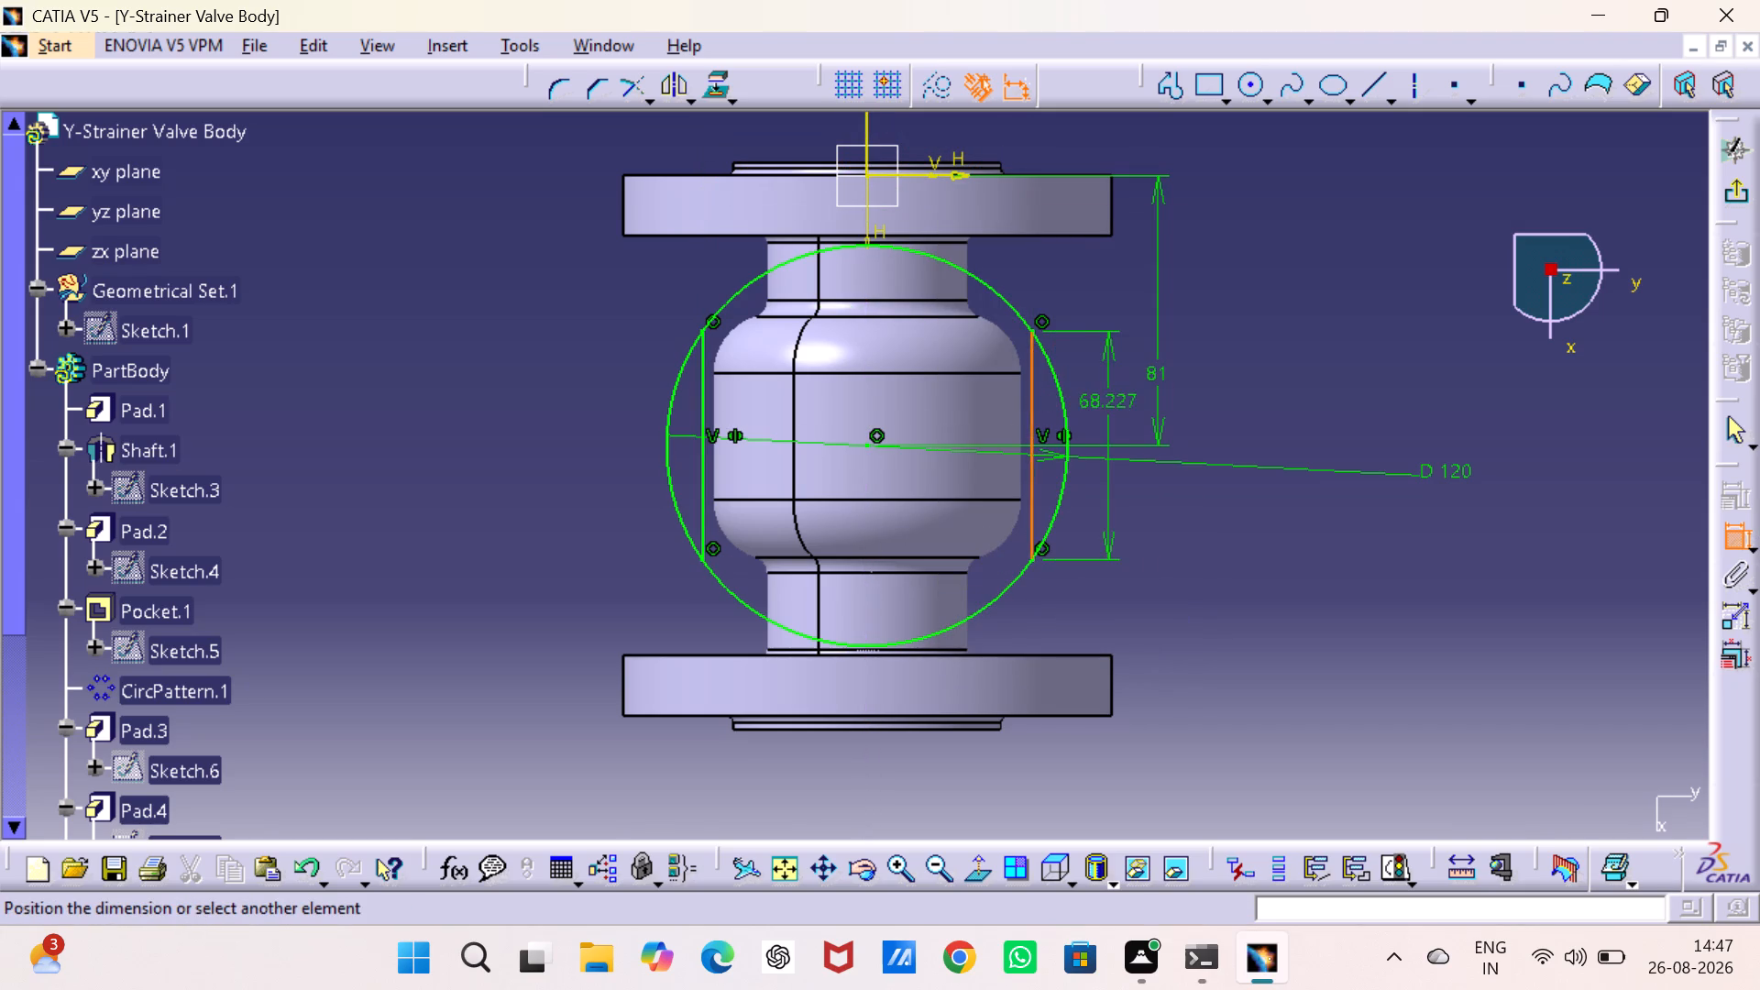
click(1117, 410)
double_click(1116, 403)
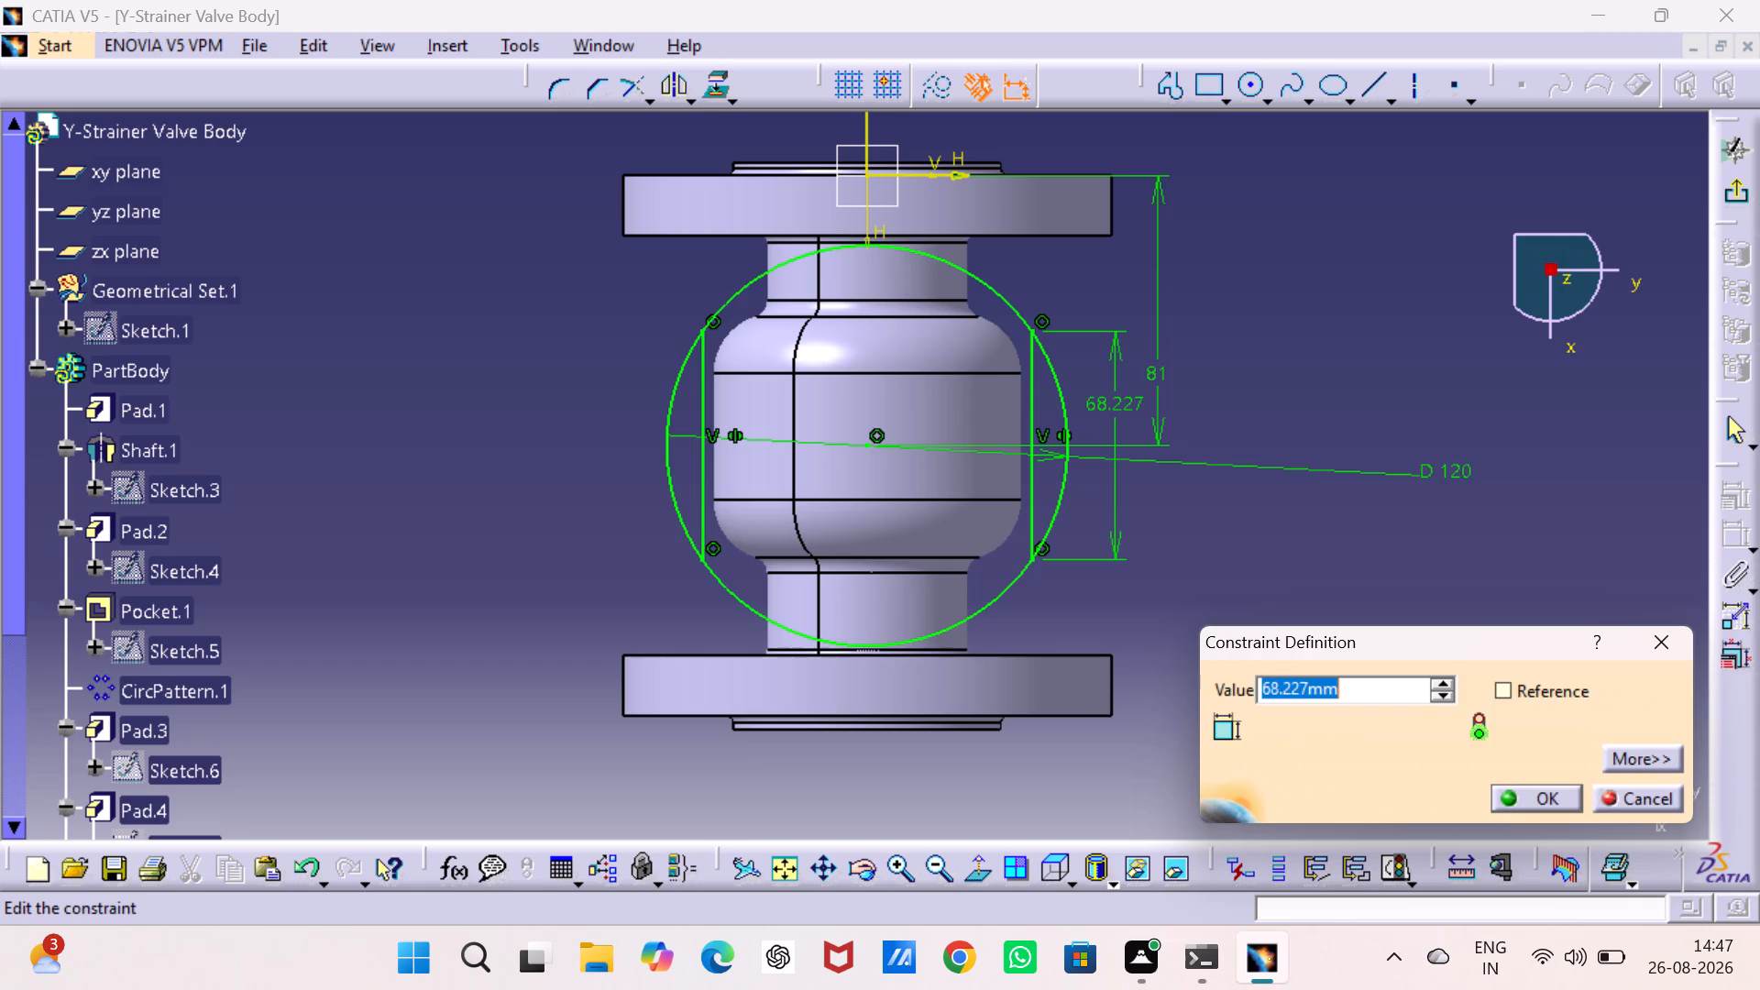
key(5)
key(2)
key(Return)
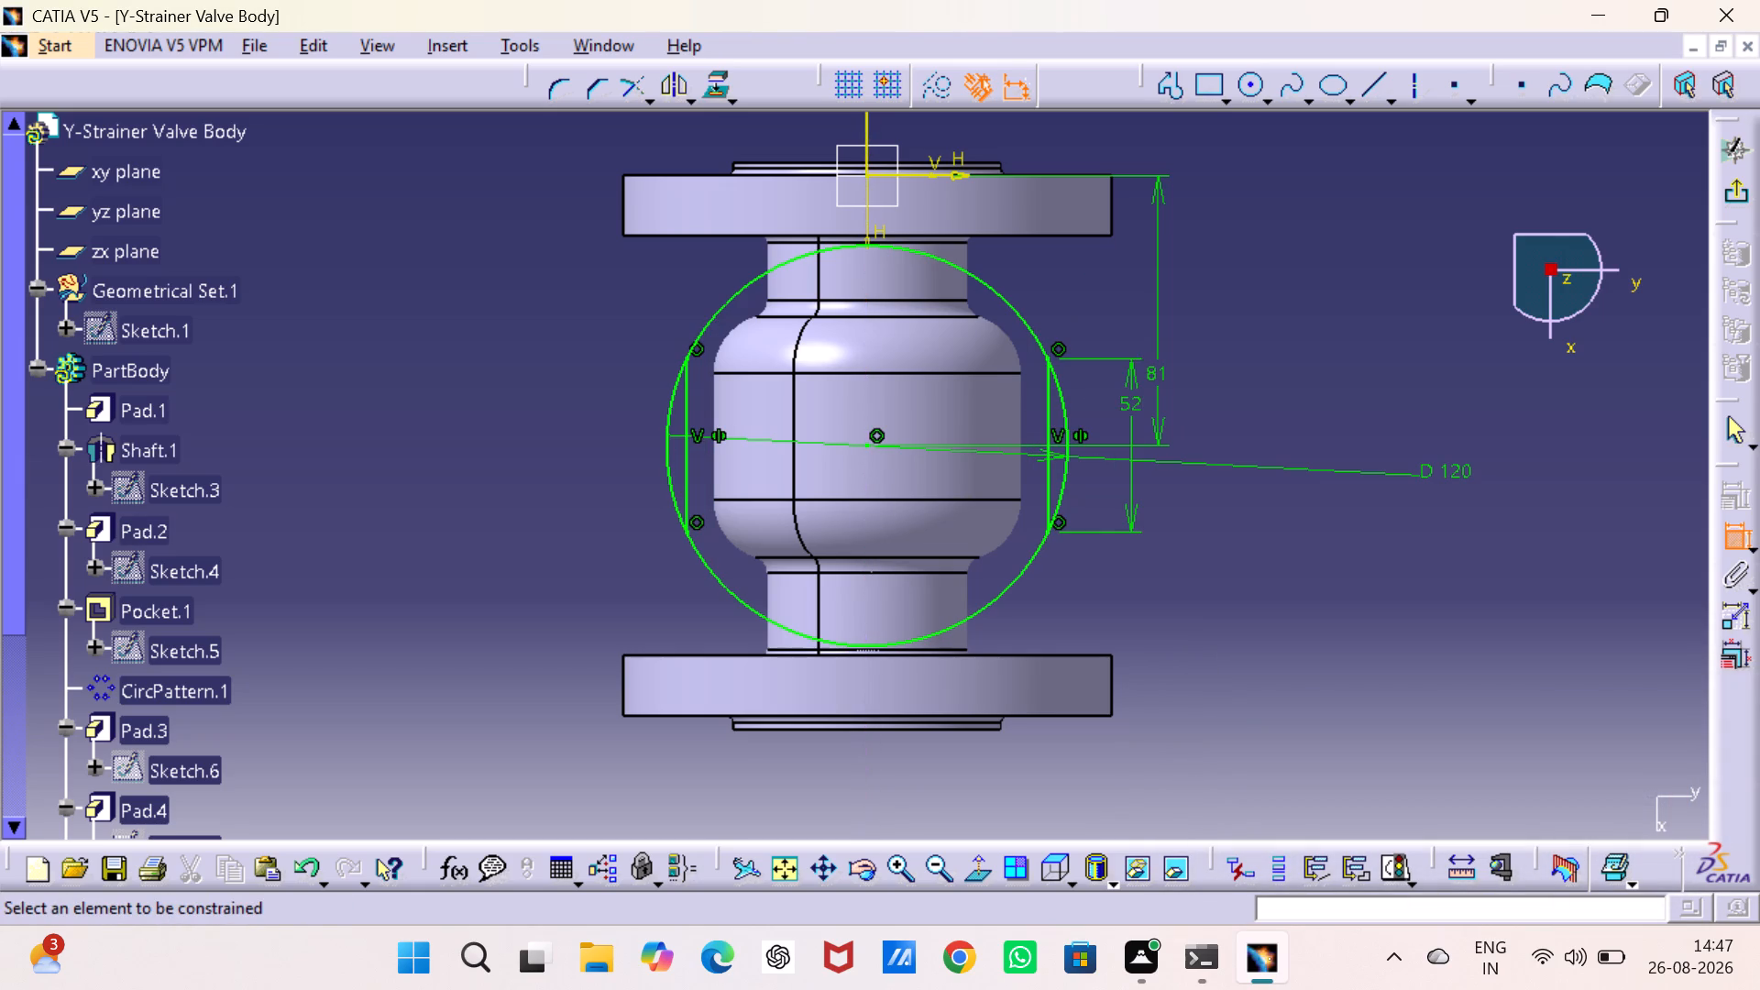
Quick-trim the circle's arcs outside the two chords, leaving a closed profile with two flat sides, and exit the sketch.
click(645, 97)
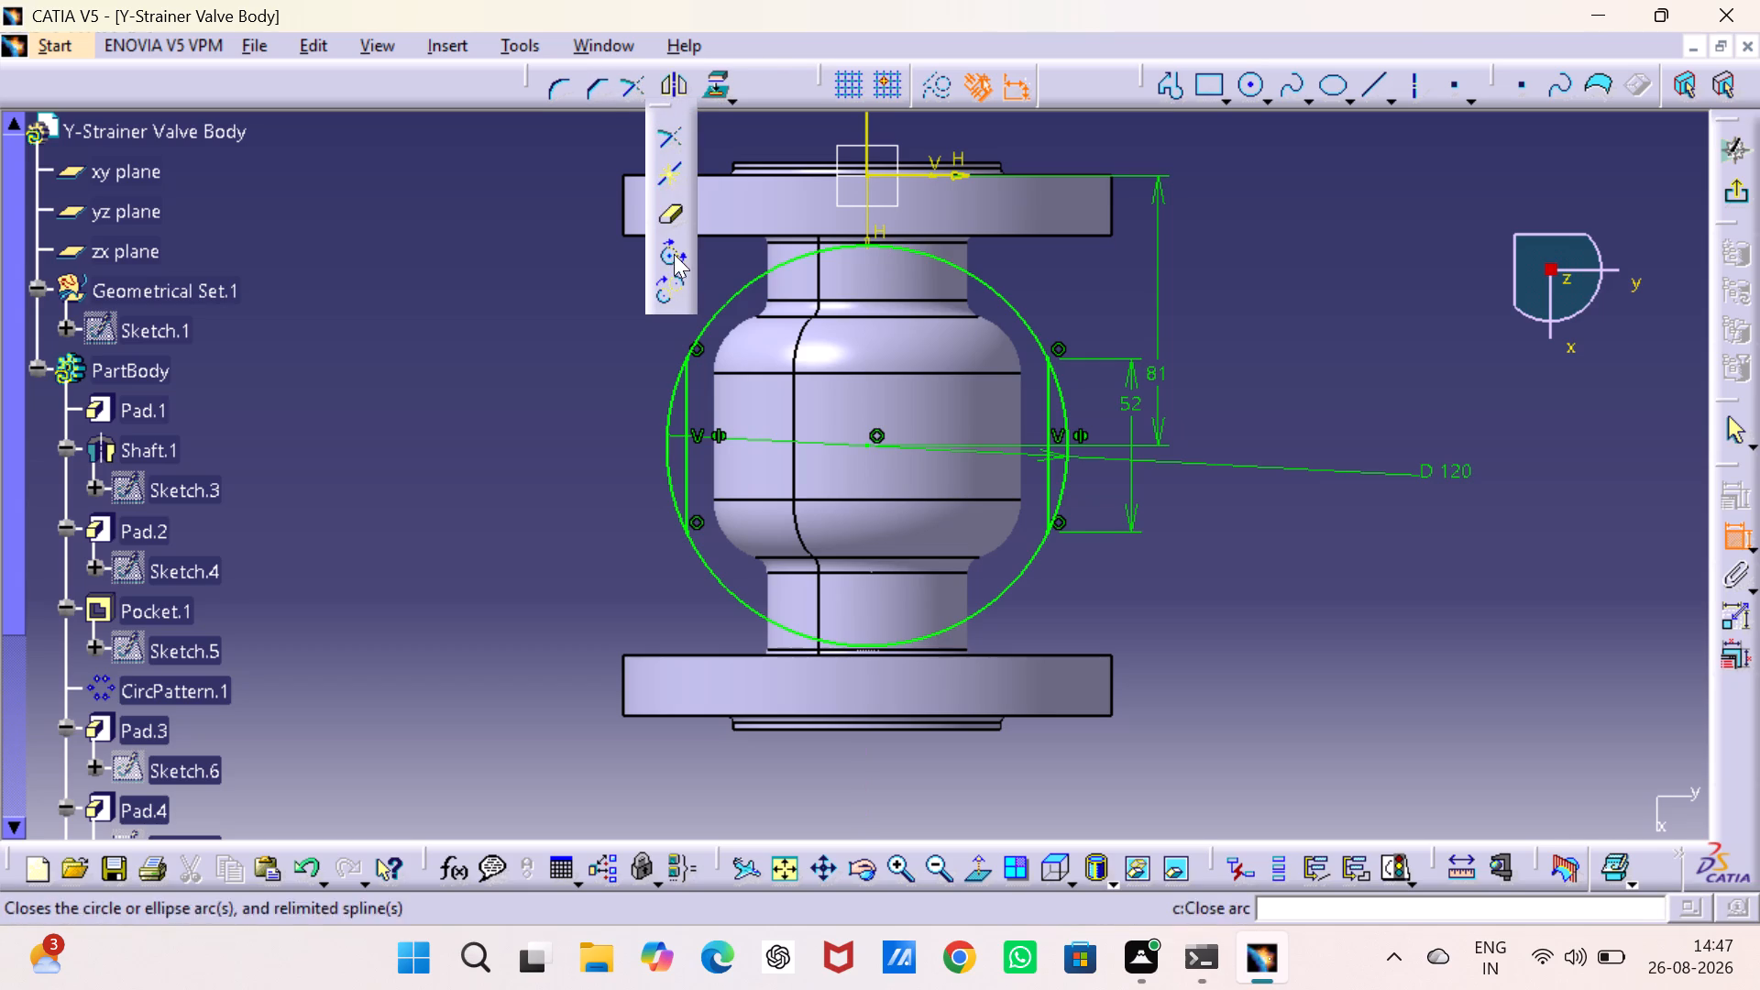
click(678, 220)
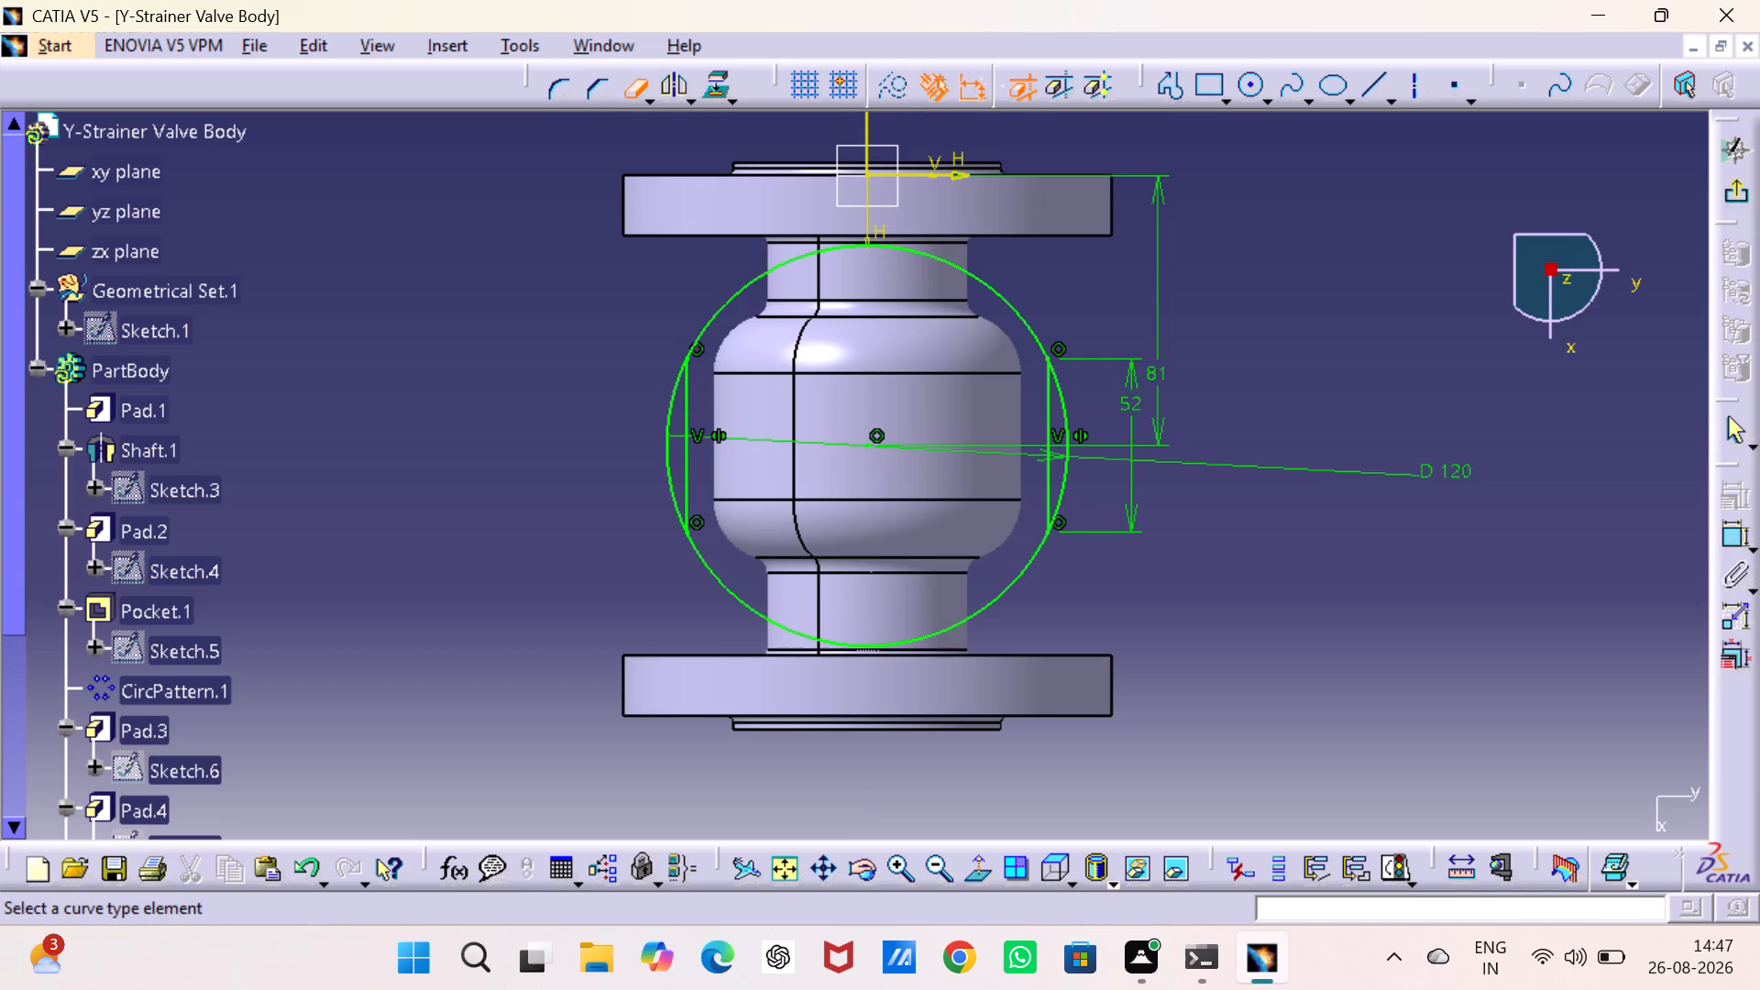
click(671, 471)
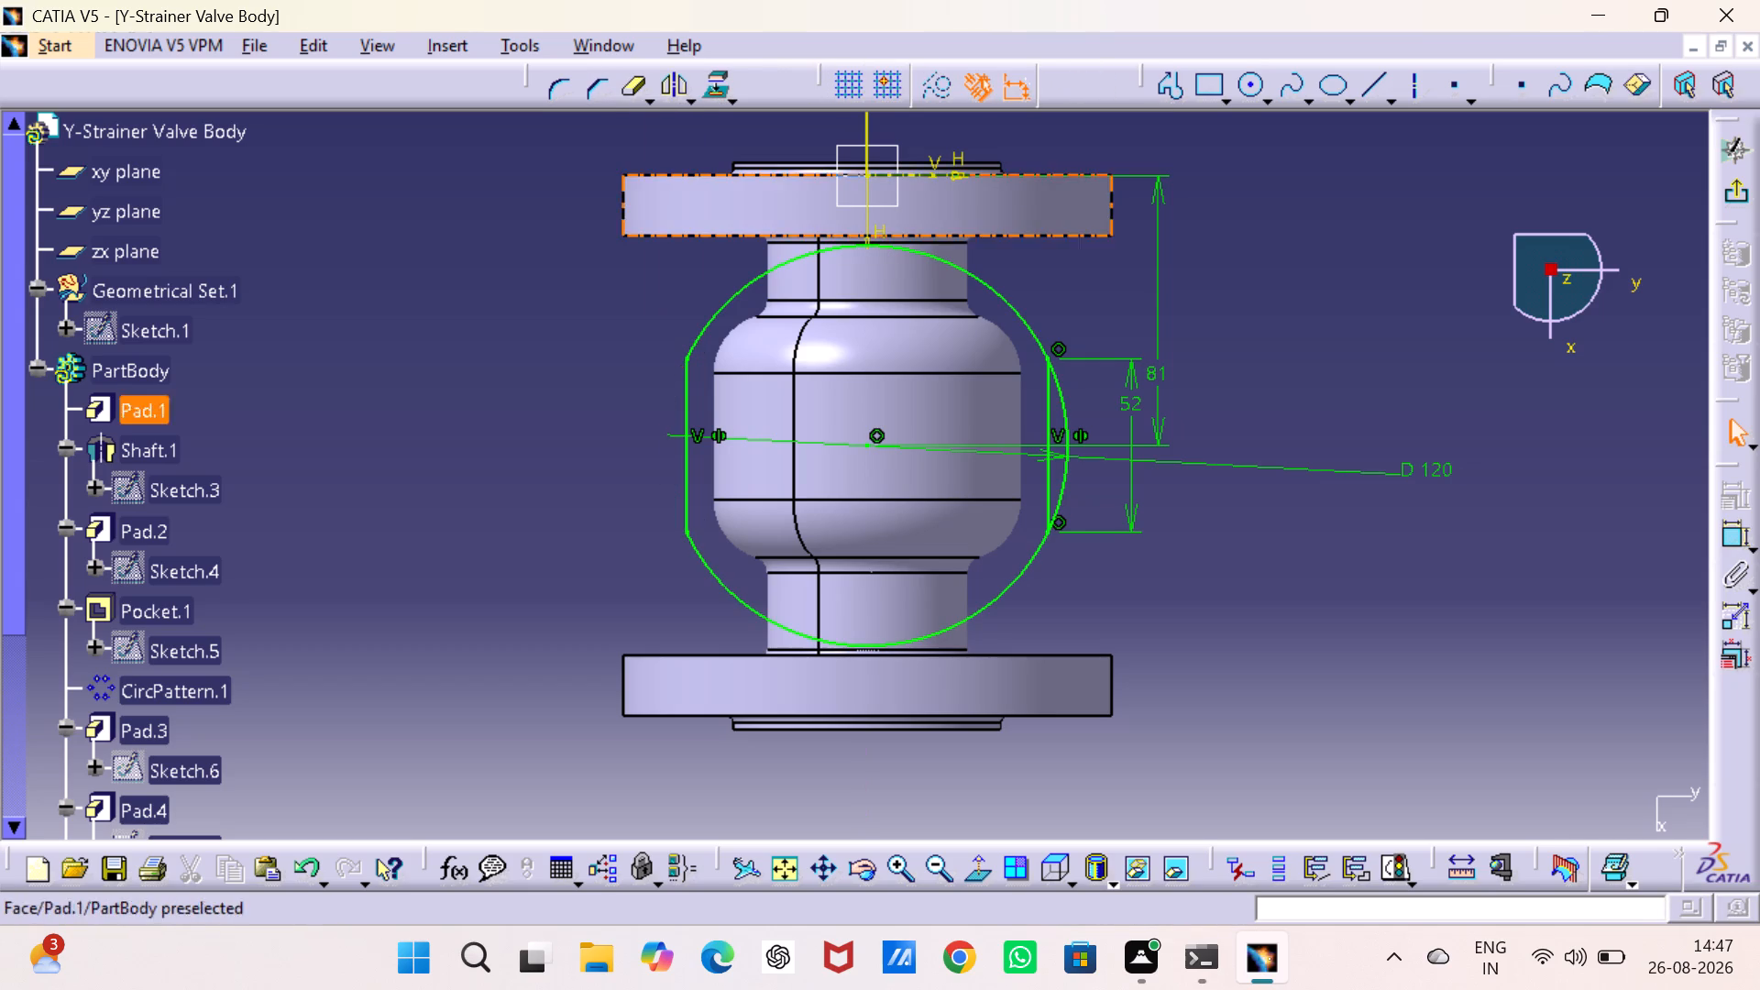
click(626, 90)
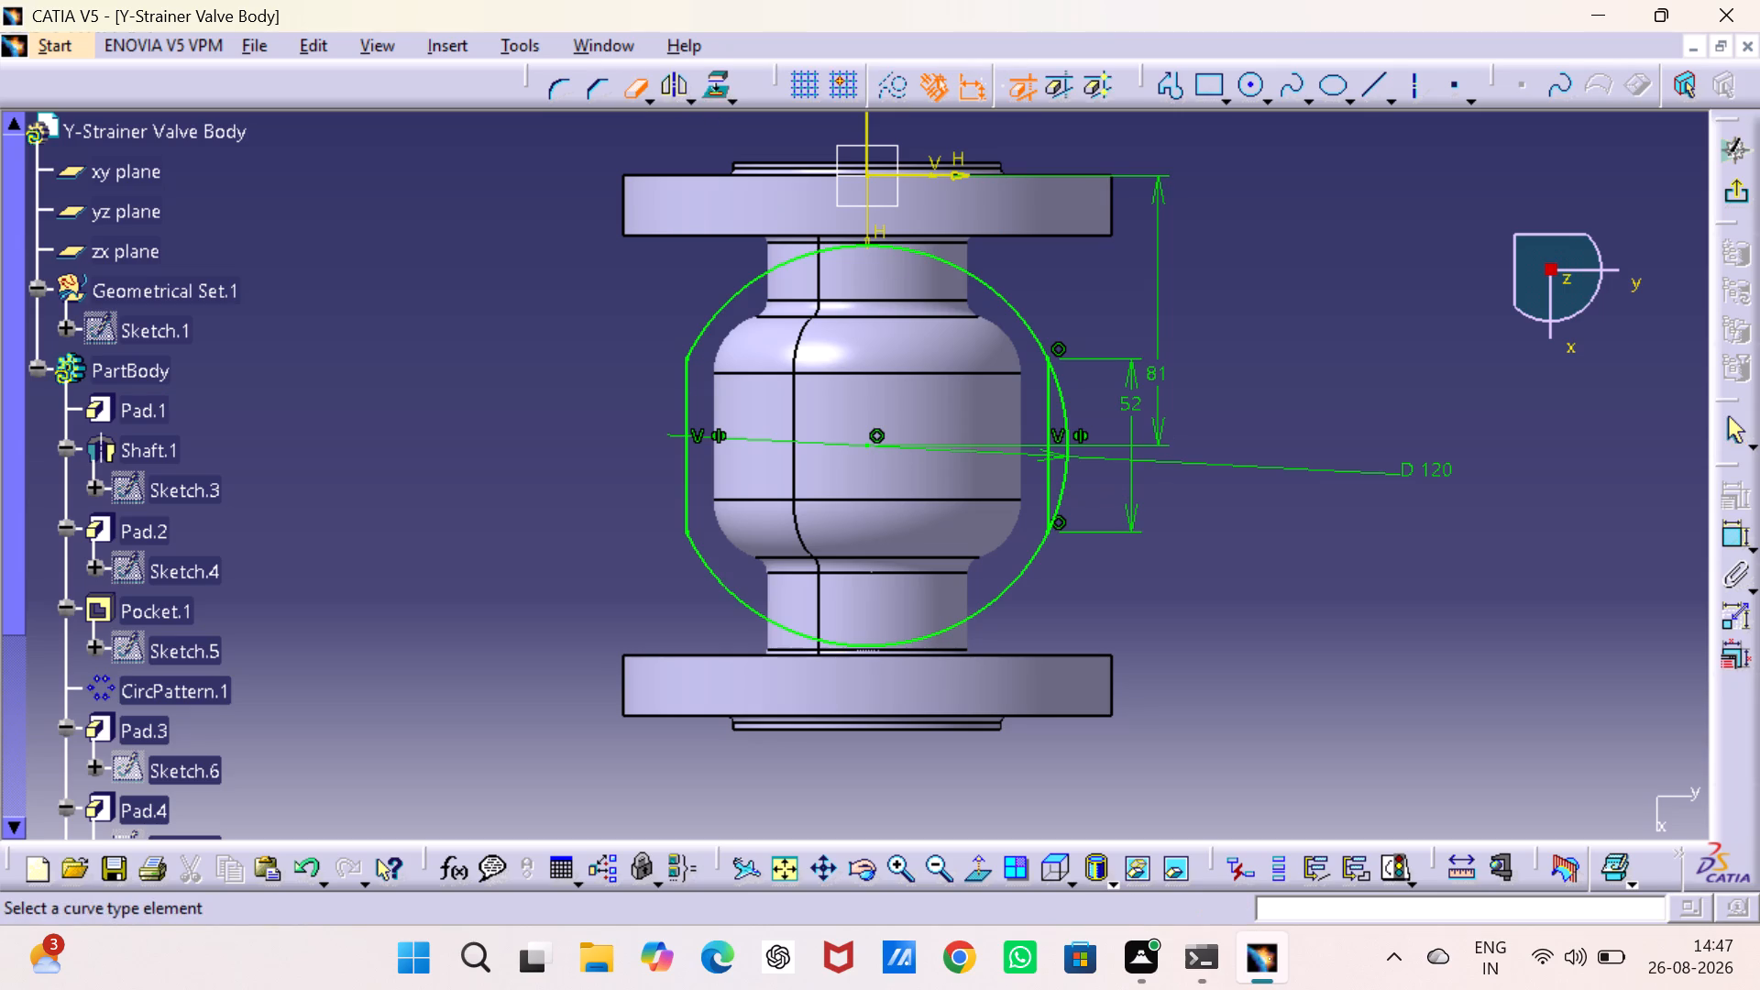
click(1064, 406)
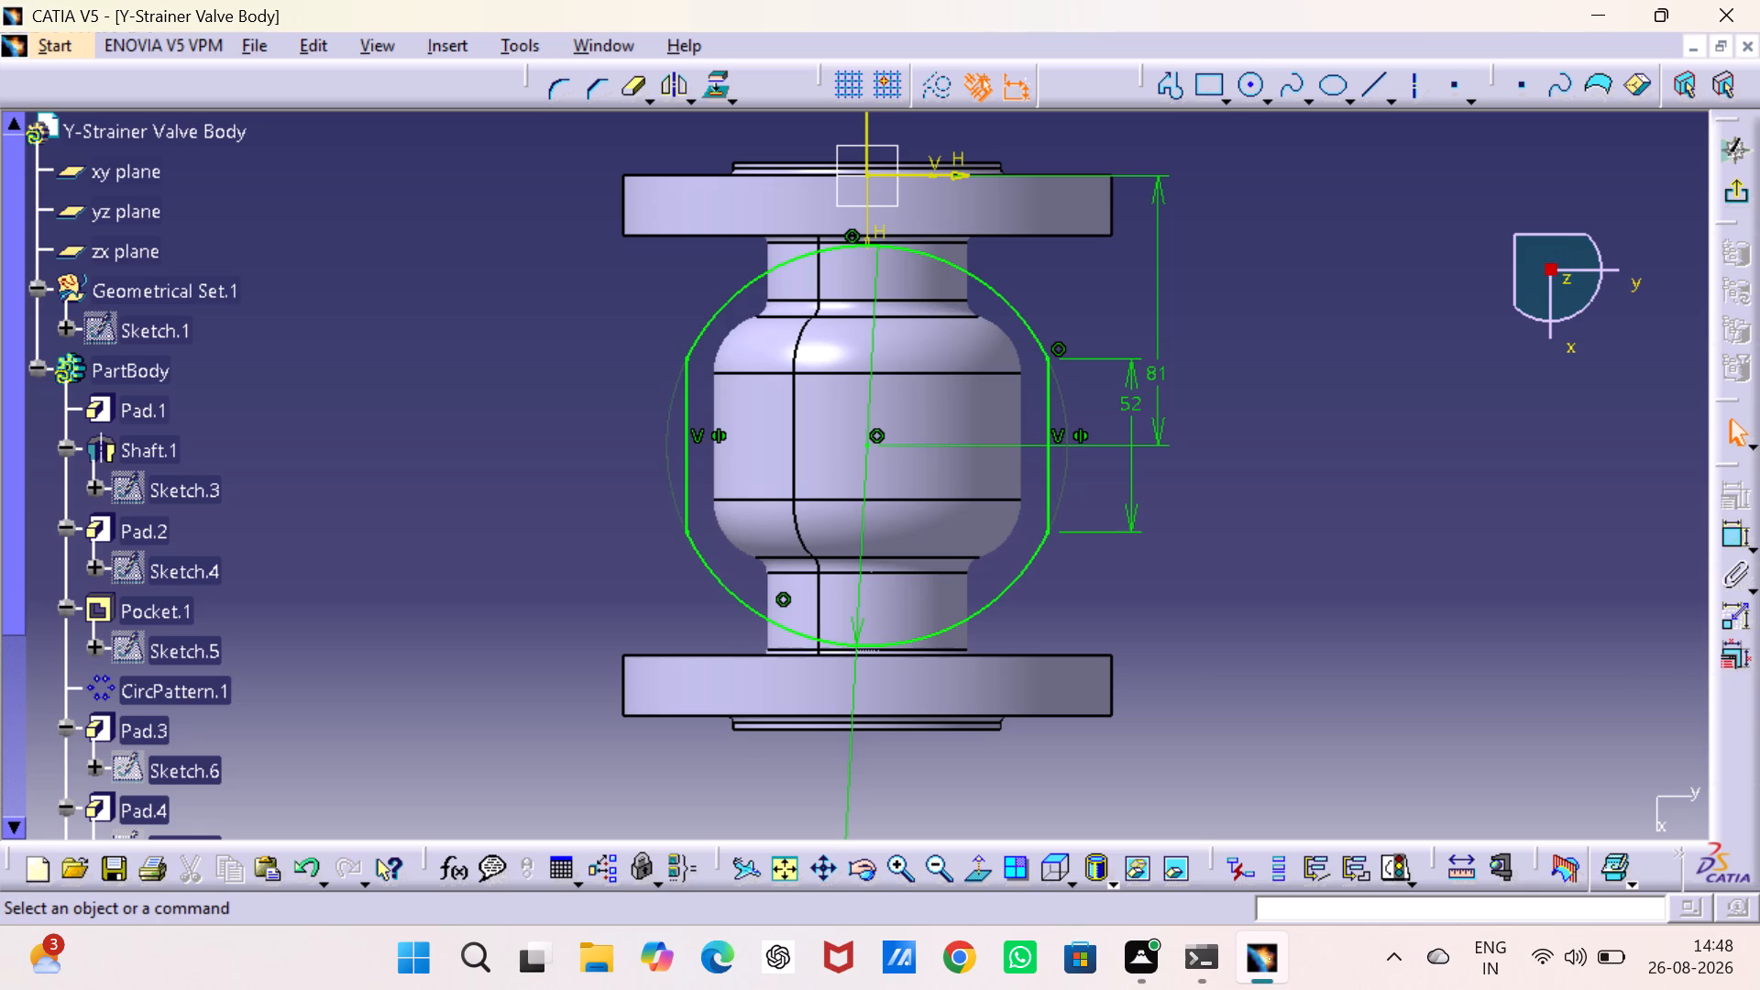
click(1731, 197)
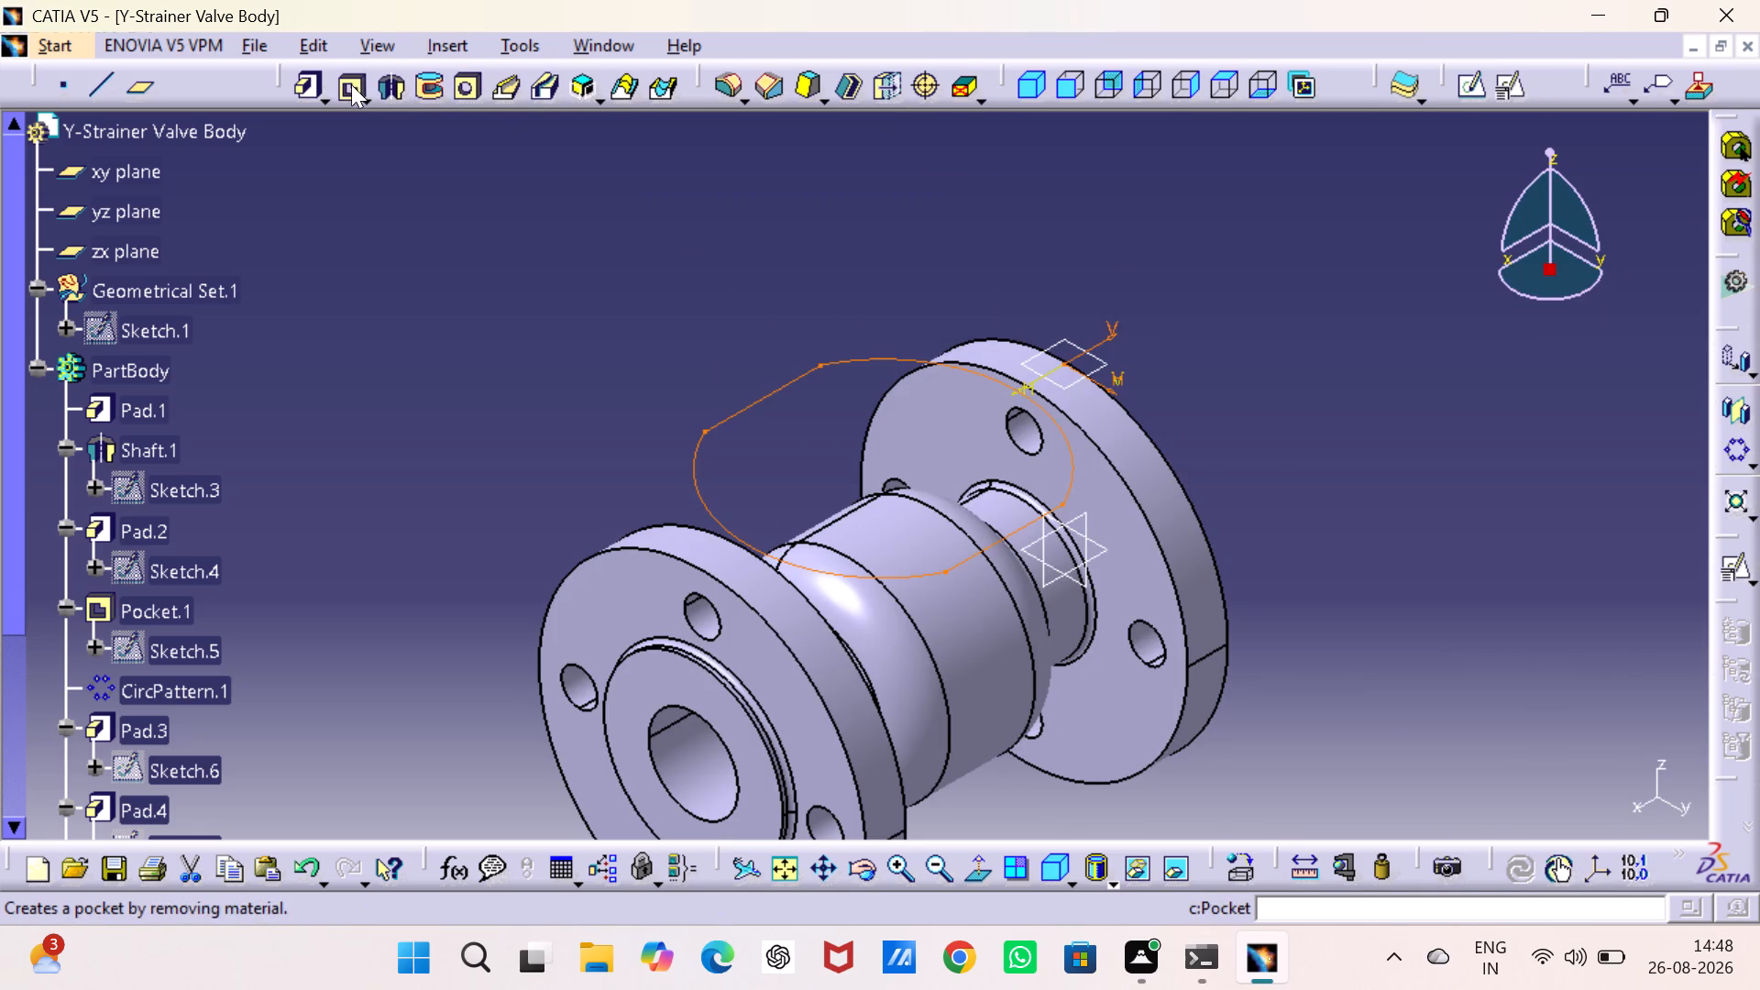
Pad the flat-sided circular profile 16 mm in the reversed direction, towards the valve body.
click(306, 79)
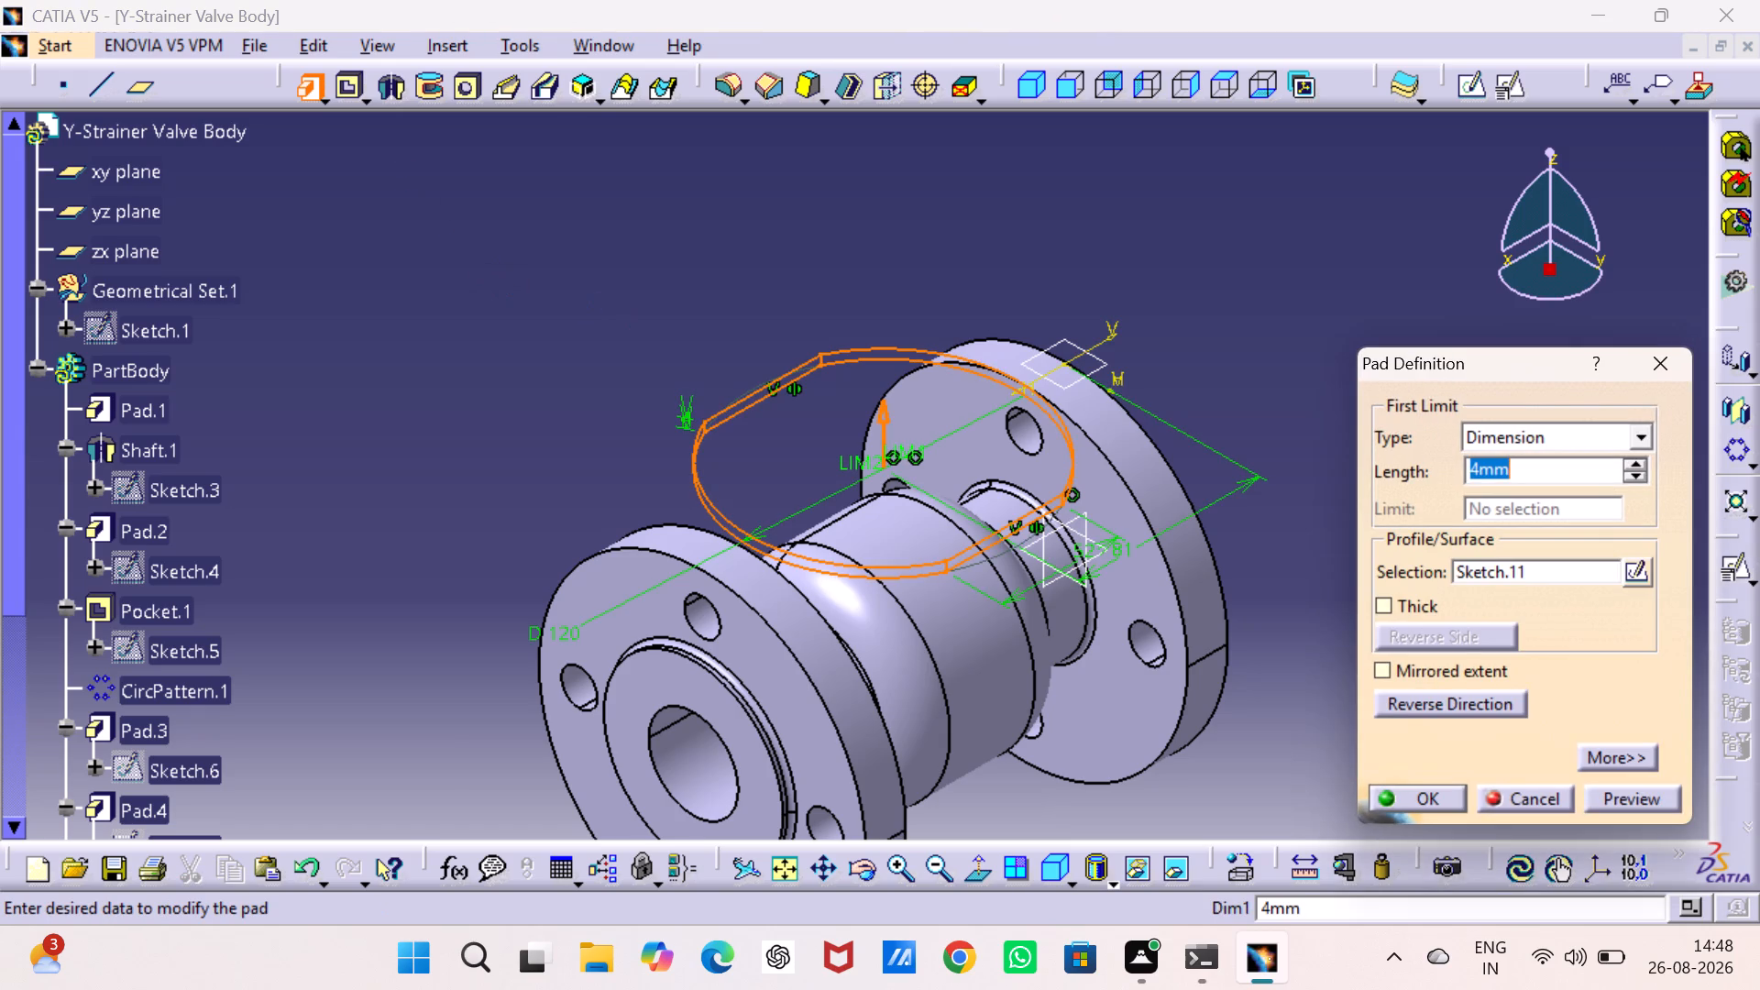
click(1405, 705)
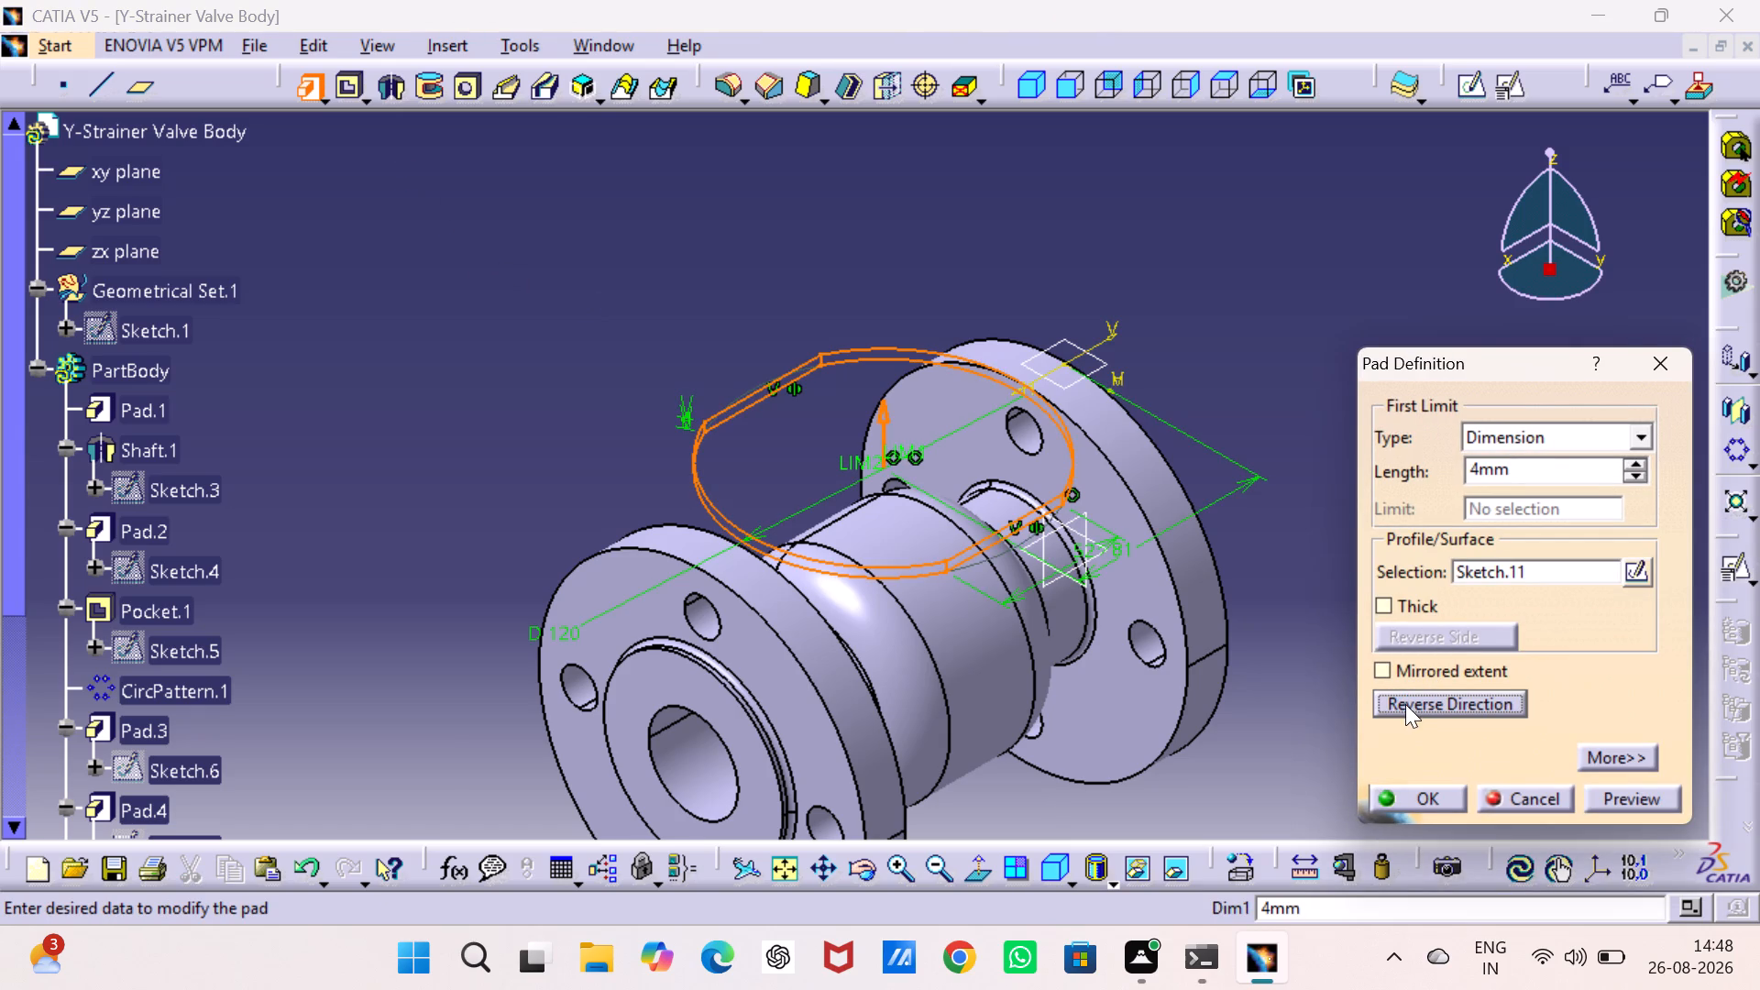
double_click(1524, 478)
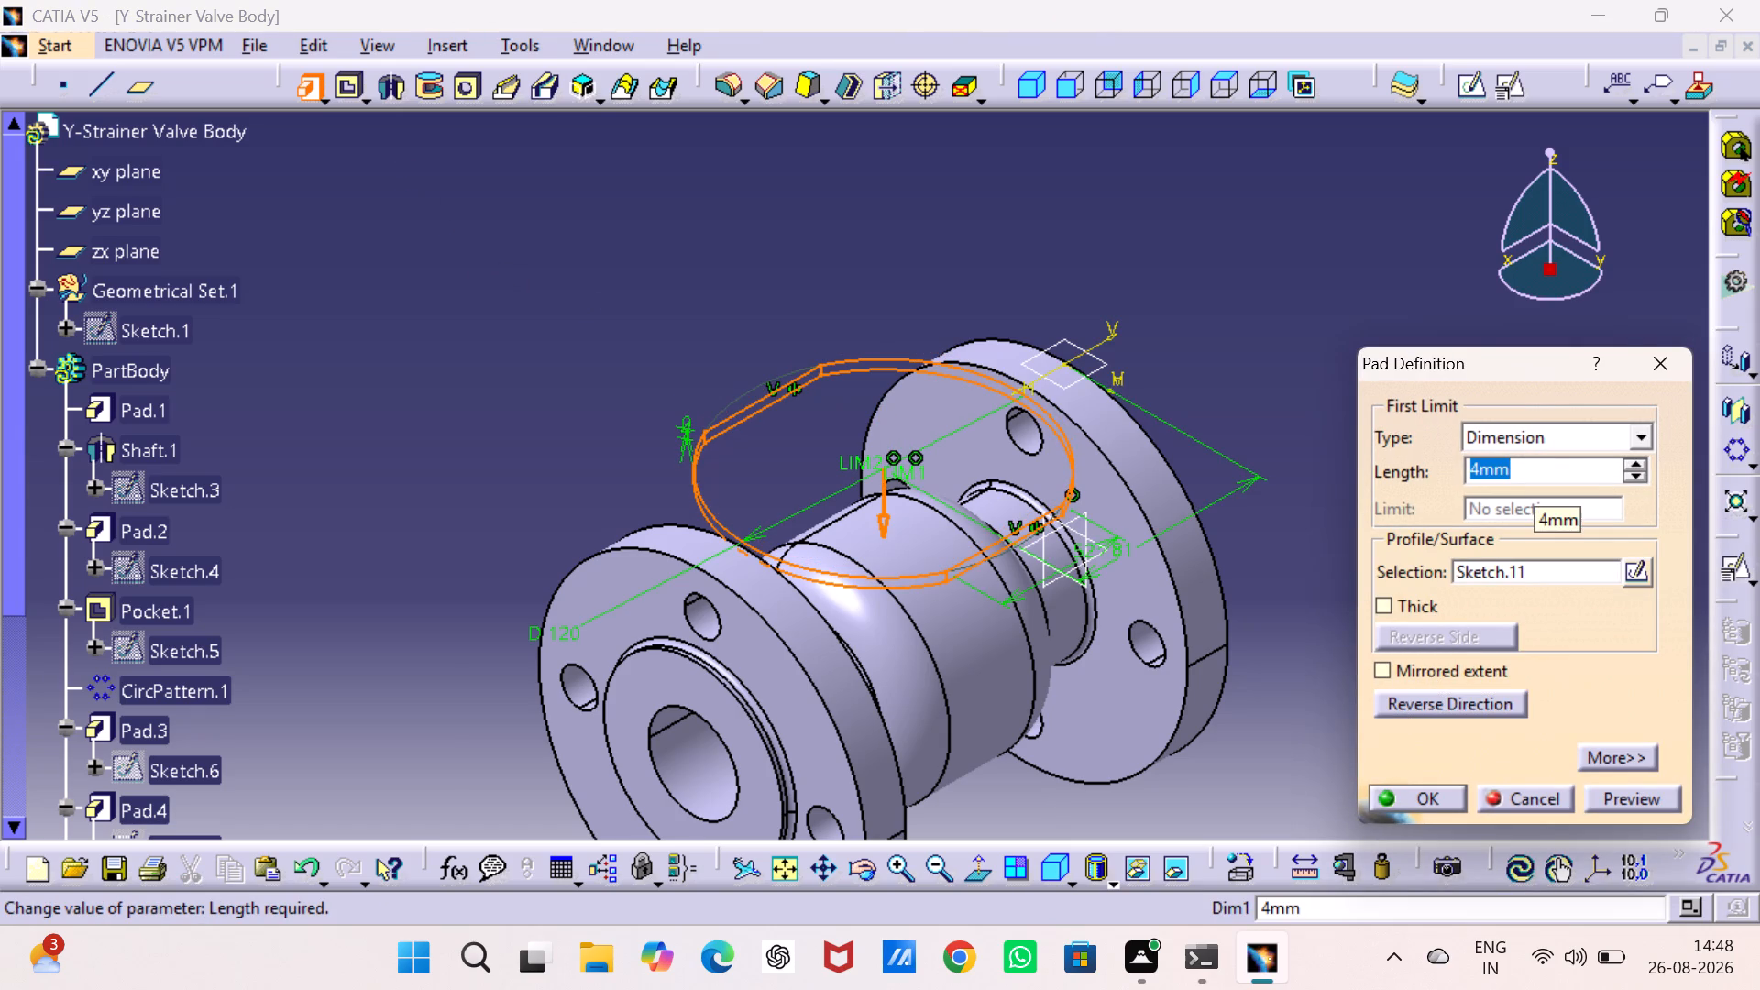
key(1)
key(6)
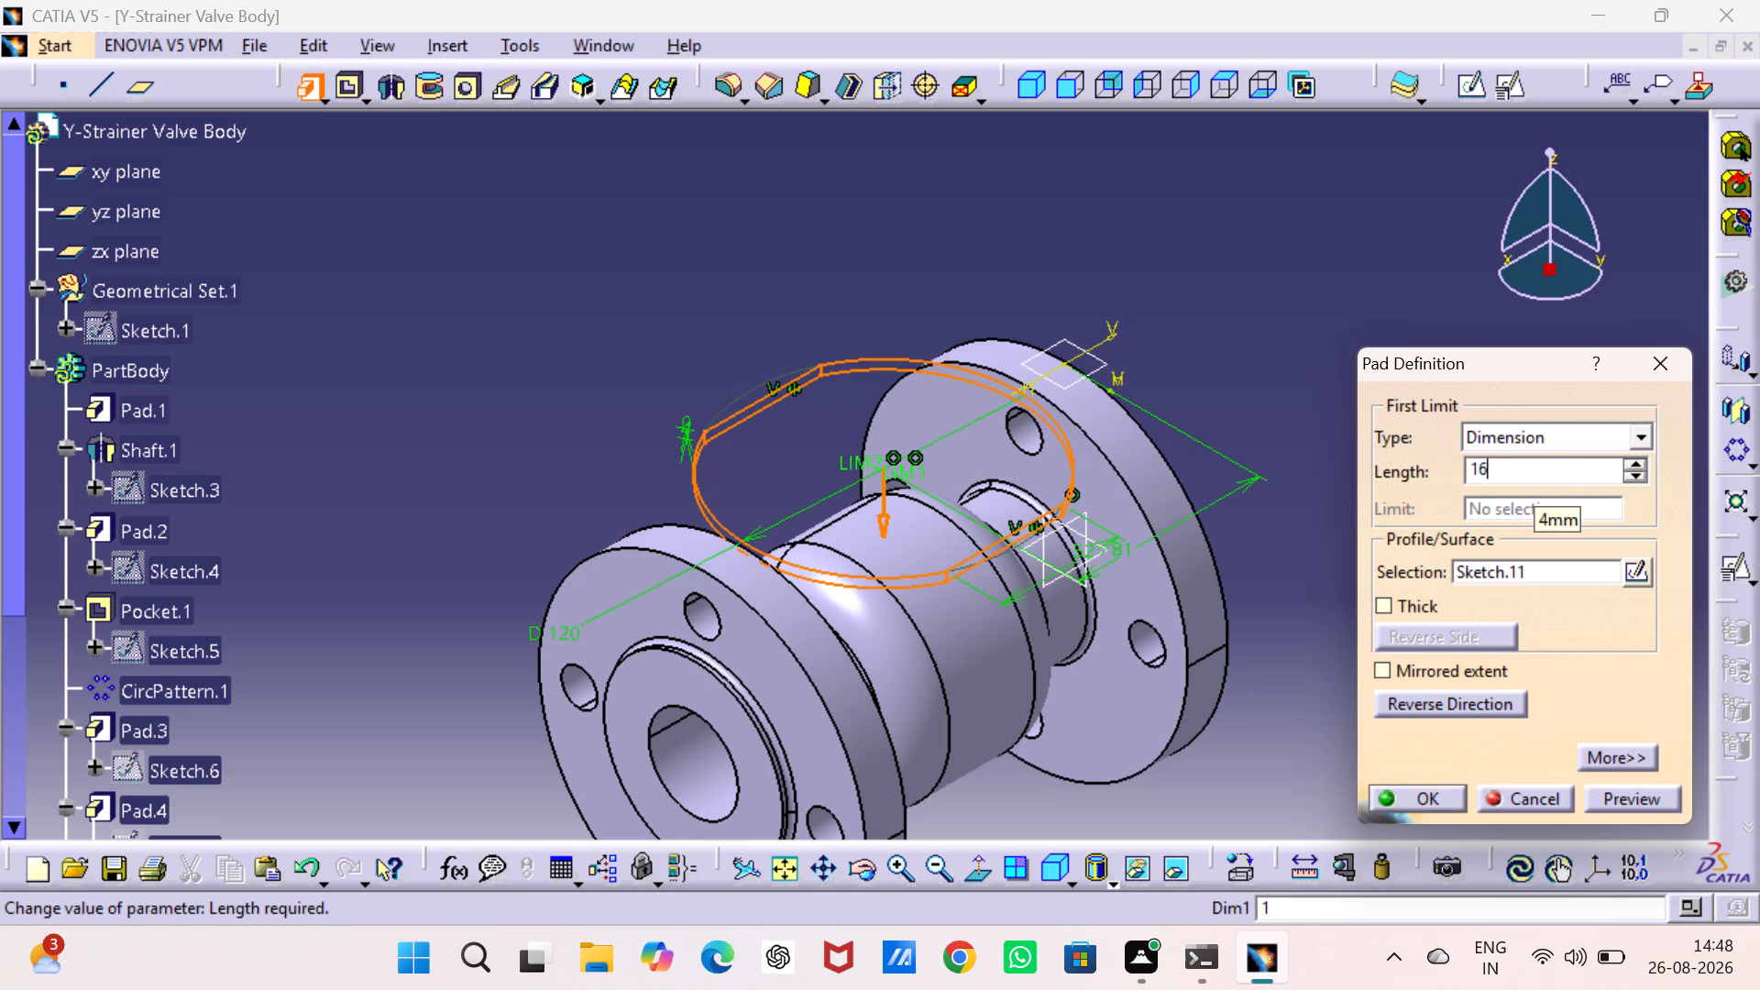
key(Return)
click(1444, 459)
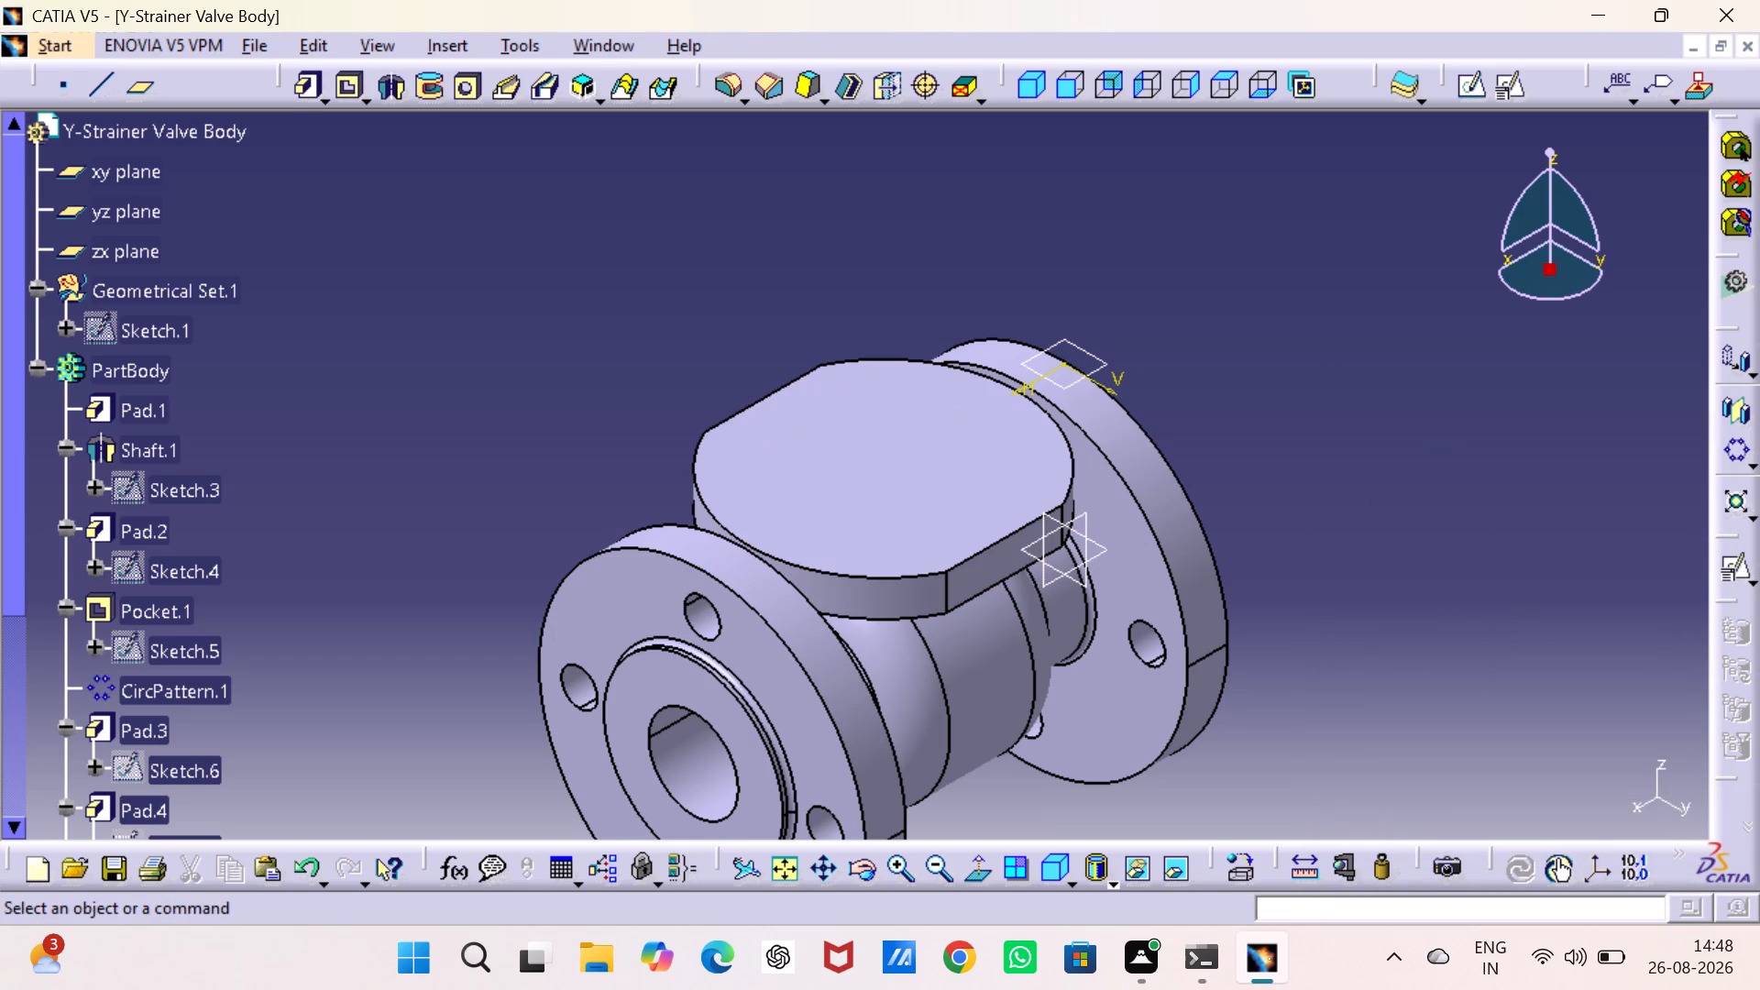
Examine the flat-sided pad's position relative to the body and both flanges from several angles.
middle_drag(1373, 410, 1370, 409)
middle_drag(1370, 409, 1015, 479)
right_drag(1370, 409, 1015, 479)
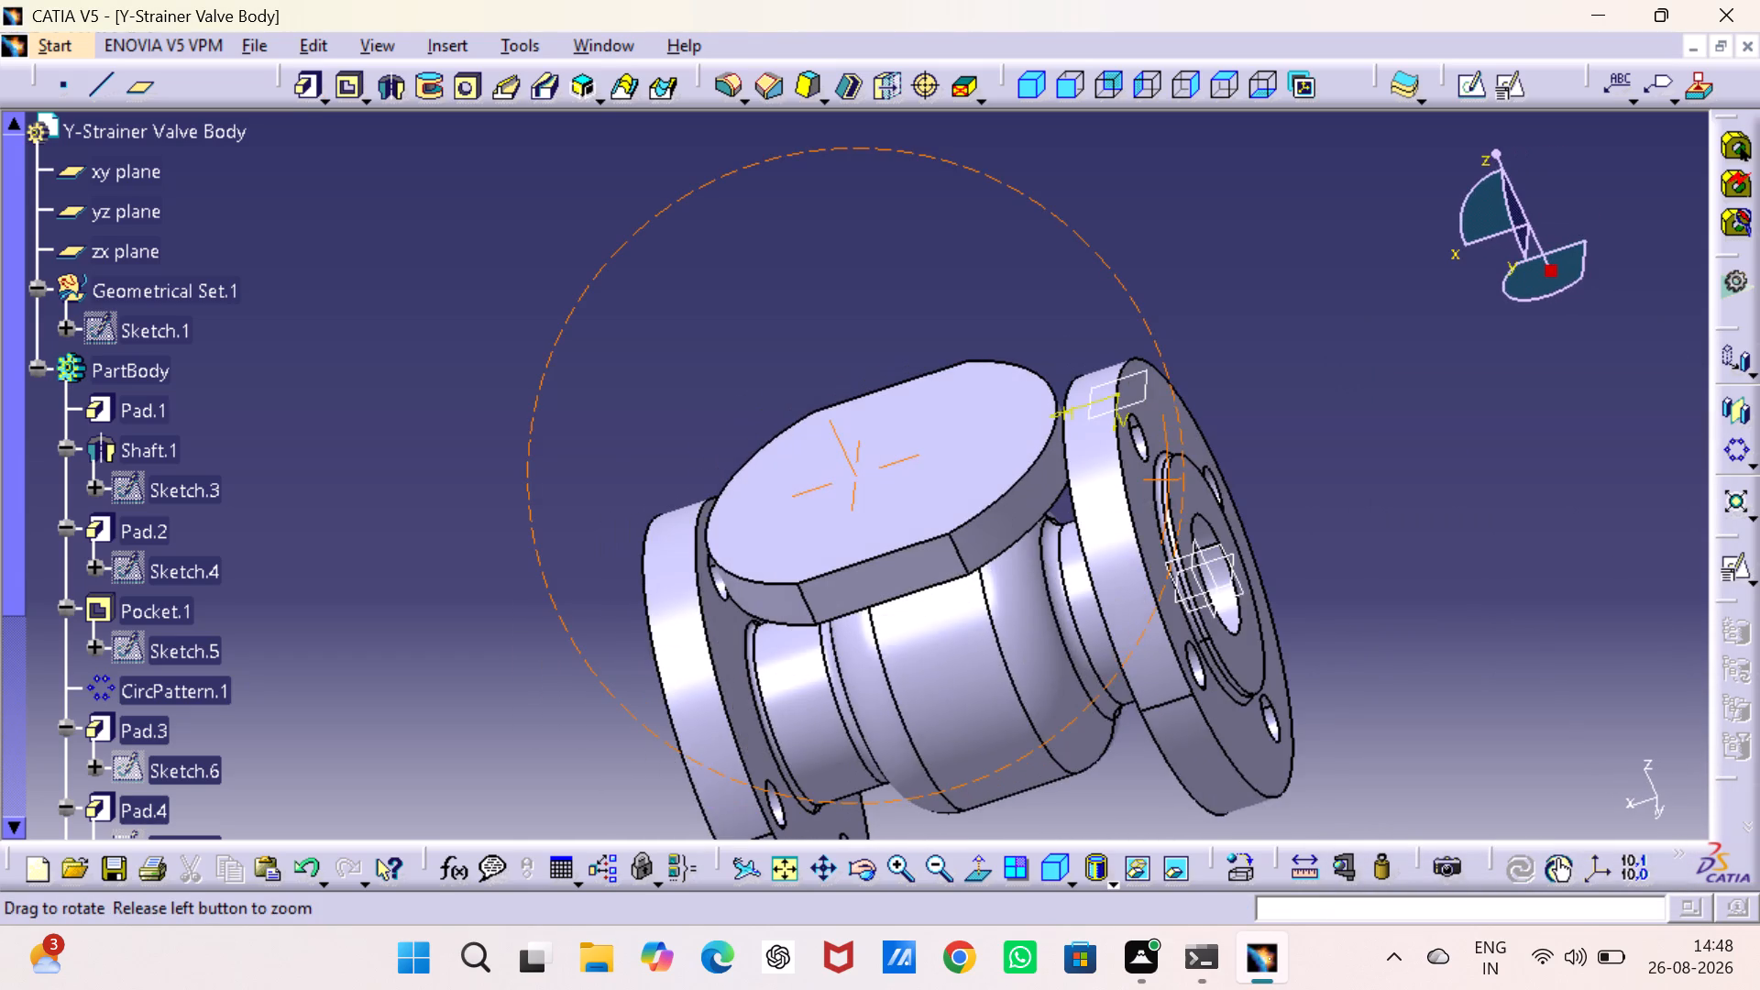
right_drag(1015, 479, 1004, 434)
middle_drag(1015, 479, 1004, 434)
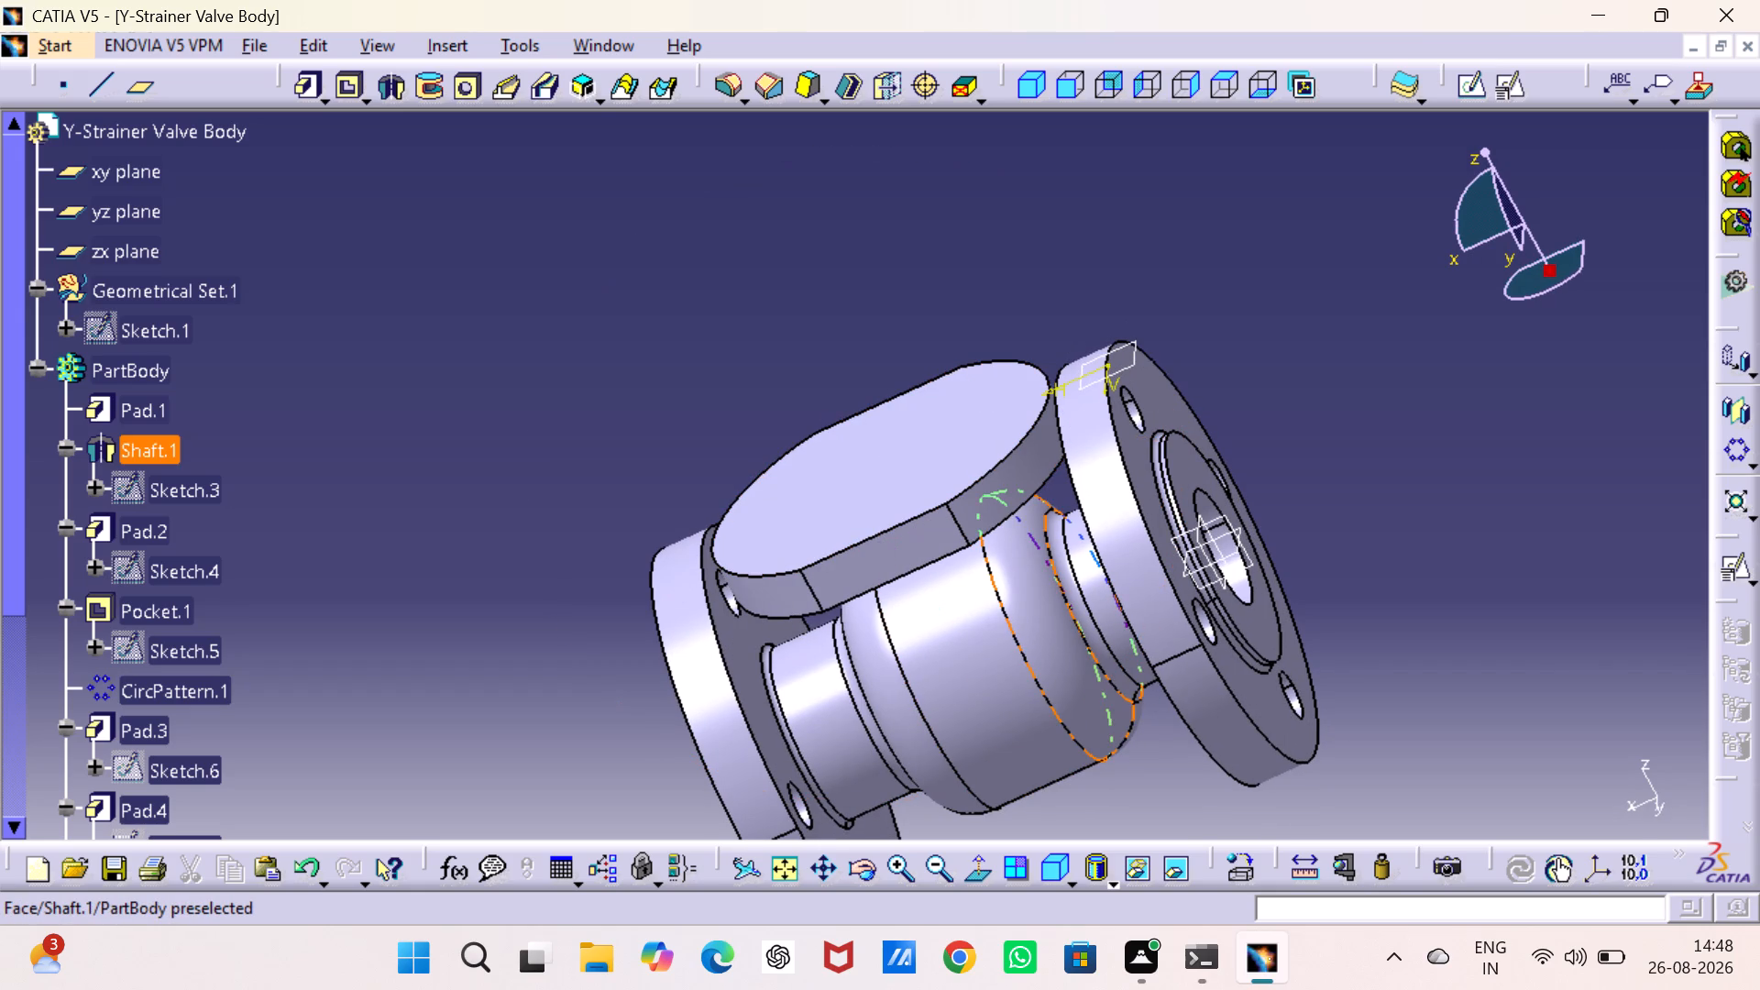
middle_drag(1034, 596, 800, 475)
right_drag(1034, 596, 800, 475)
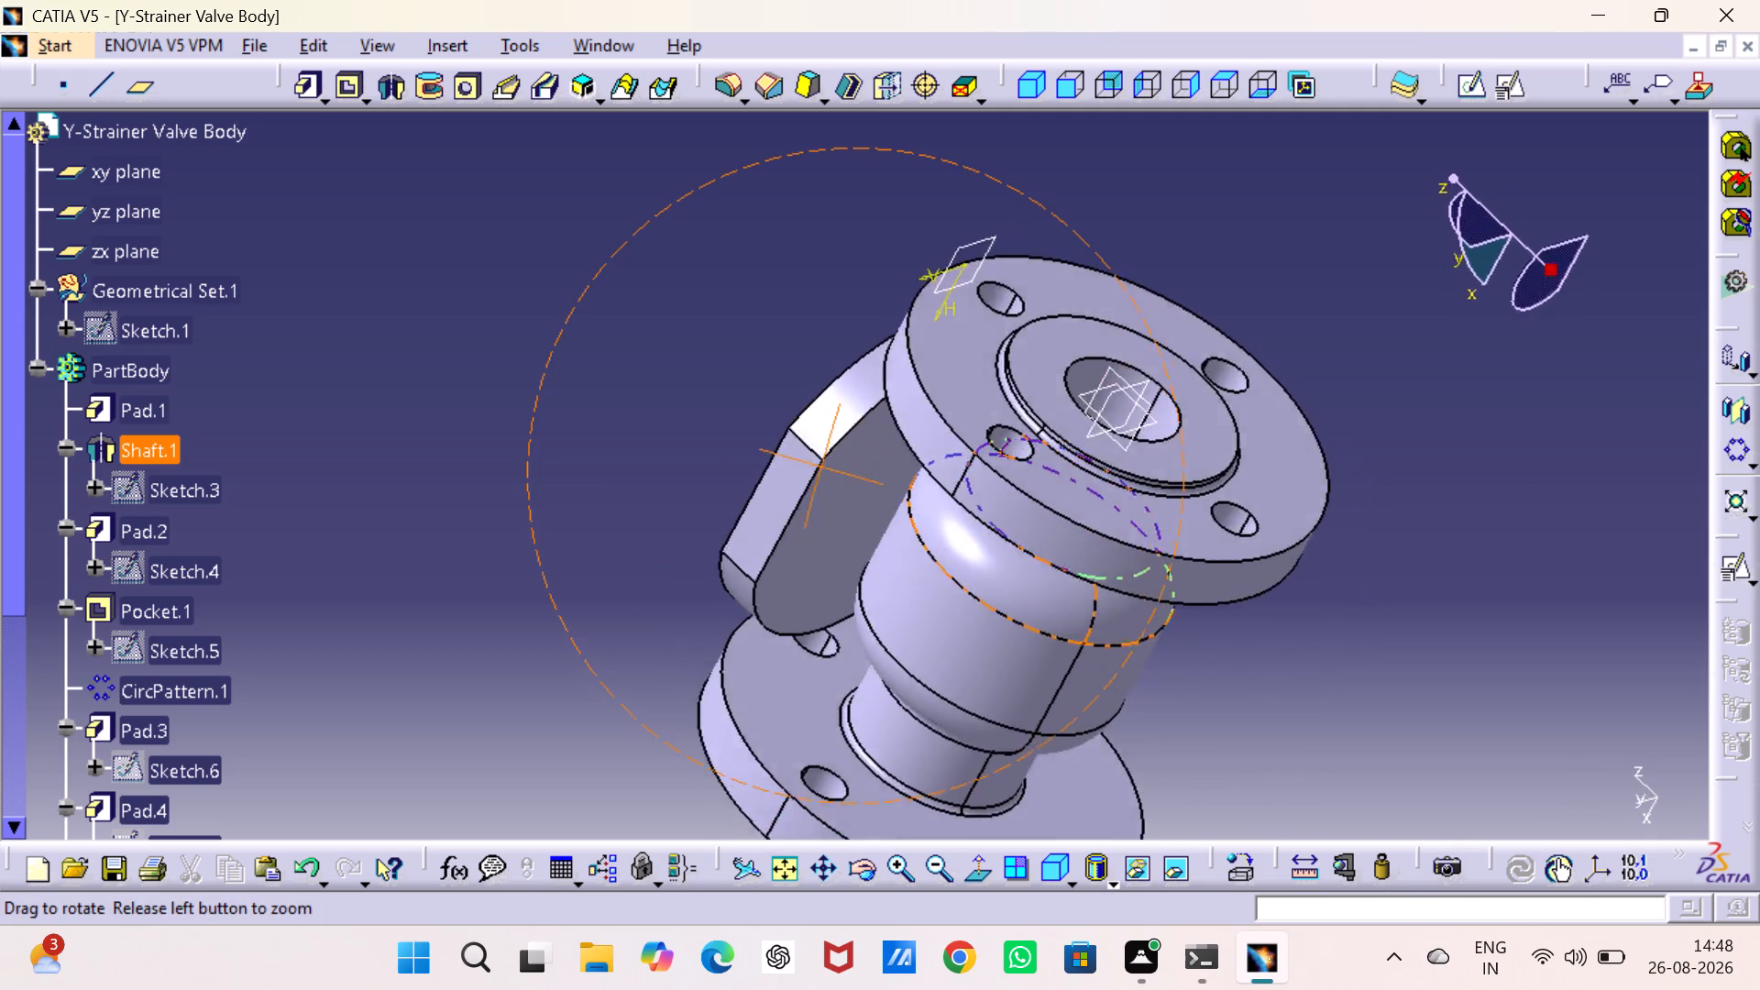
middle_drag(800, 475, 709, 395)
right_drag(800, 475, 709, 395)
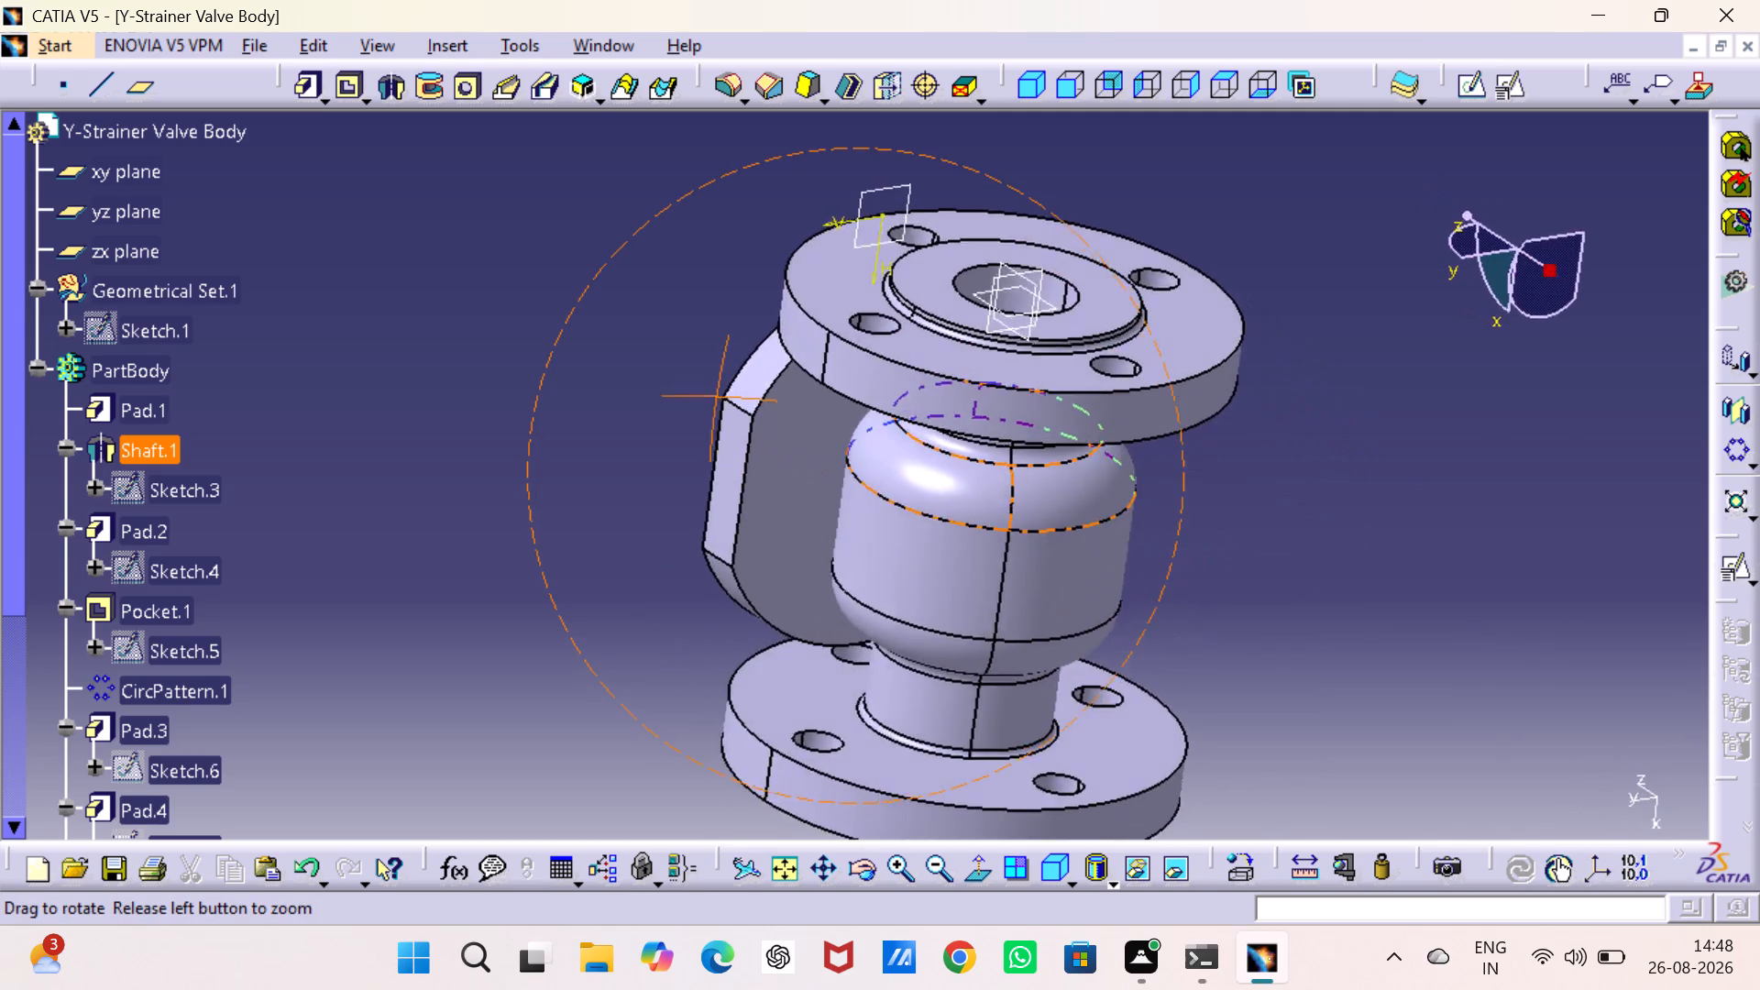
right_drag(709, 395, 1065, 536)
middle_drag(709, 395, 1065, 536)
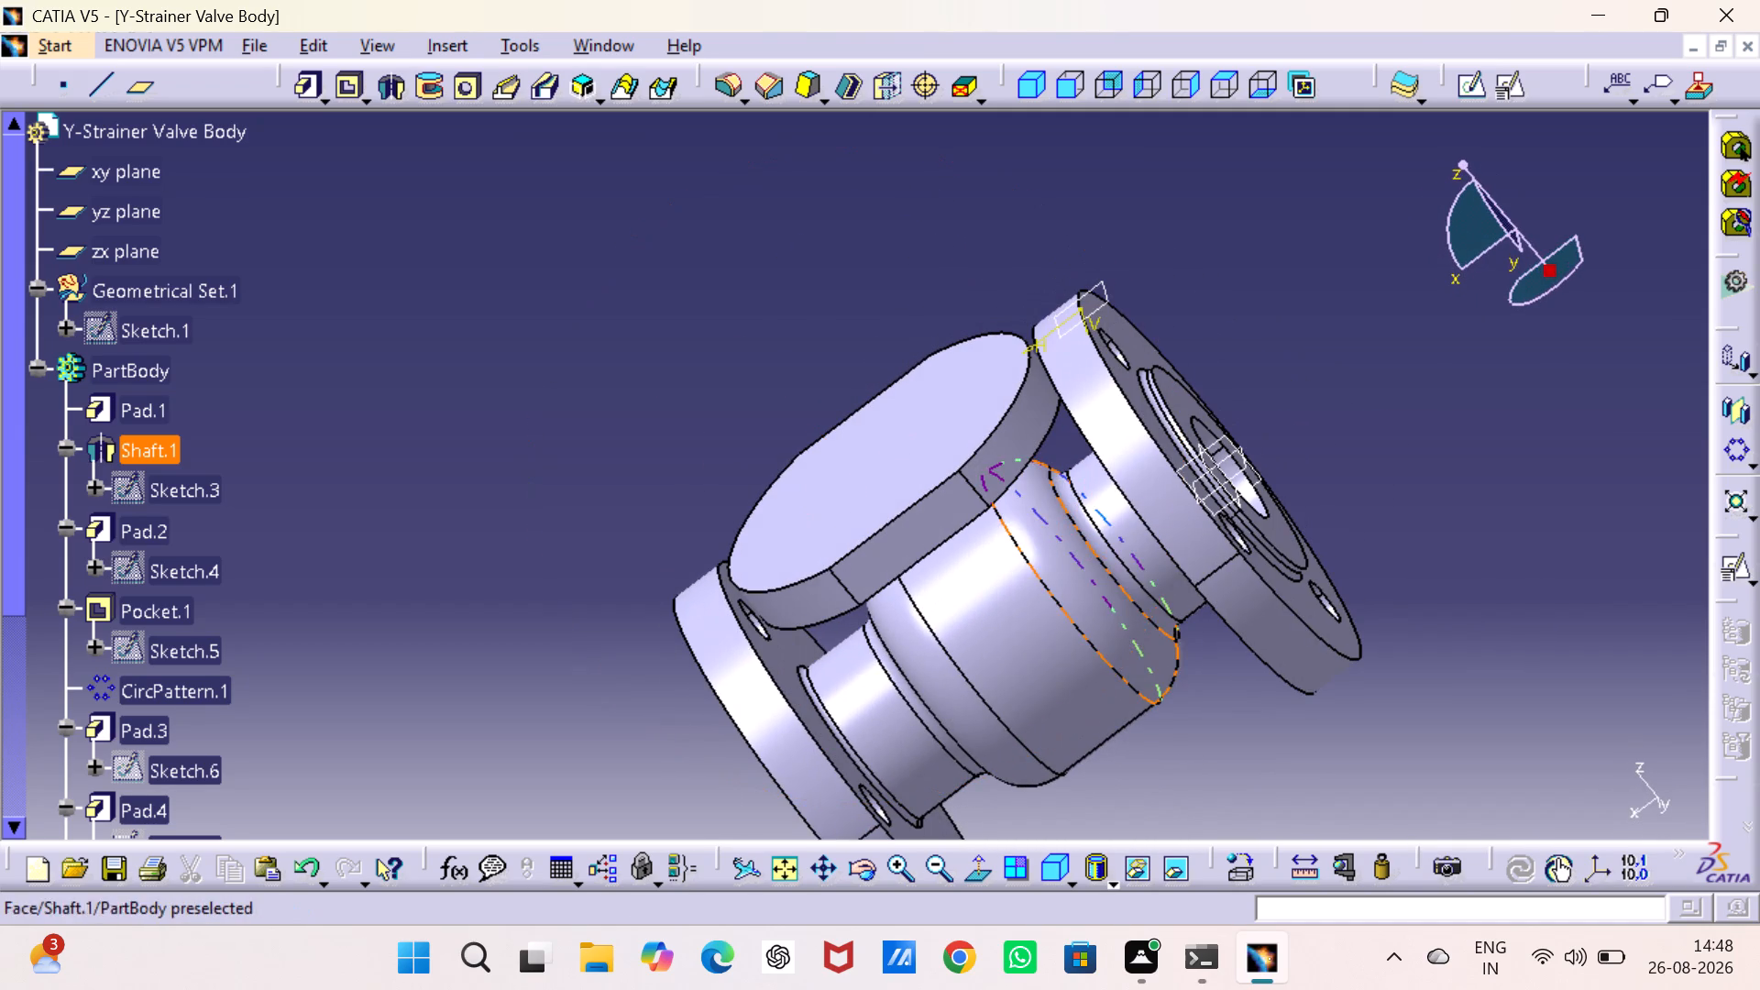
middle_drag(400, 502, 460, 511)
middle_drag(460, 511, 569, 313)
right_drag(460, 511, 569, 313)
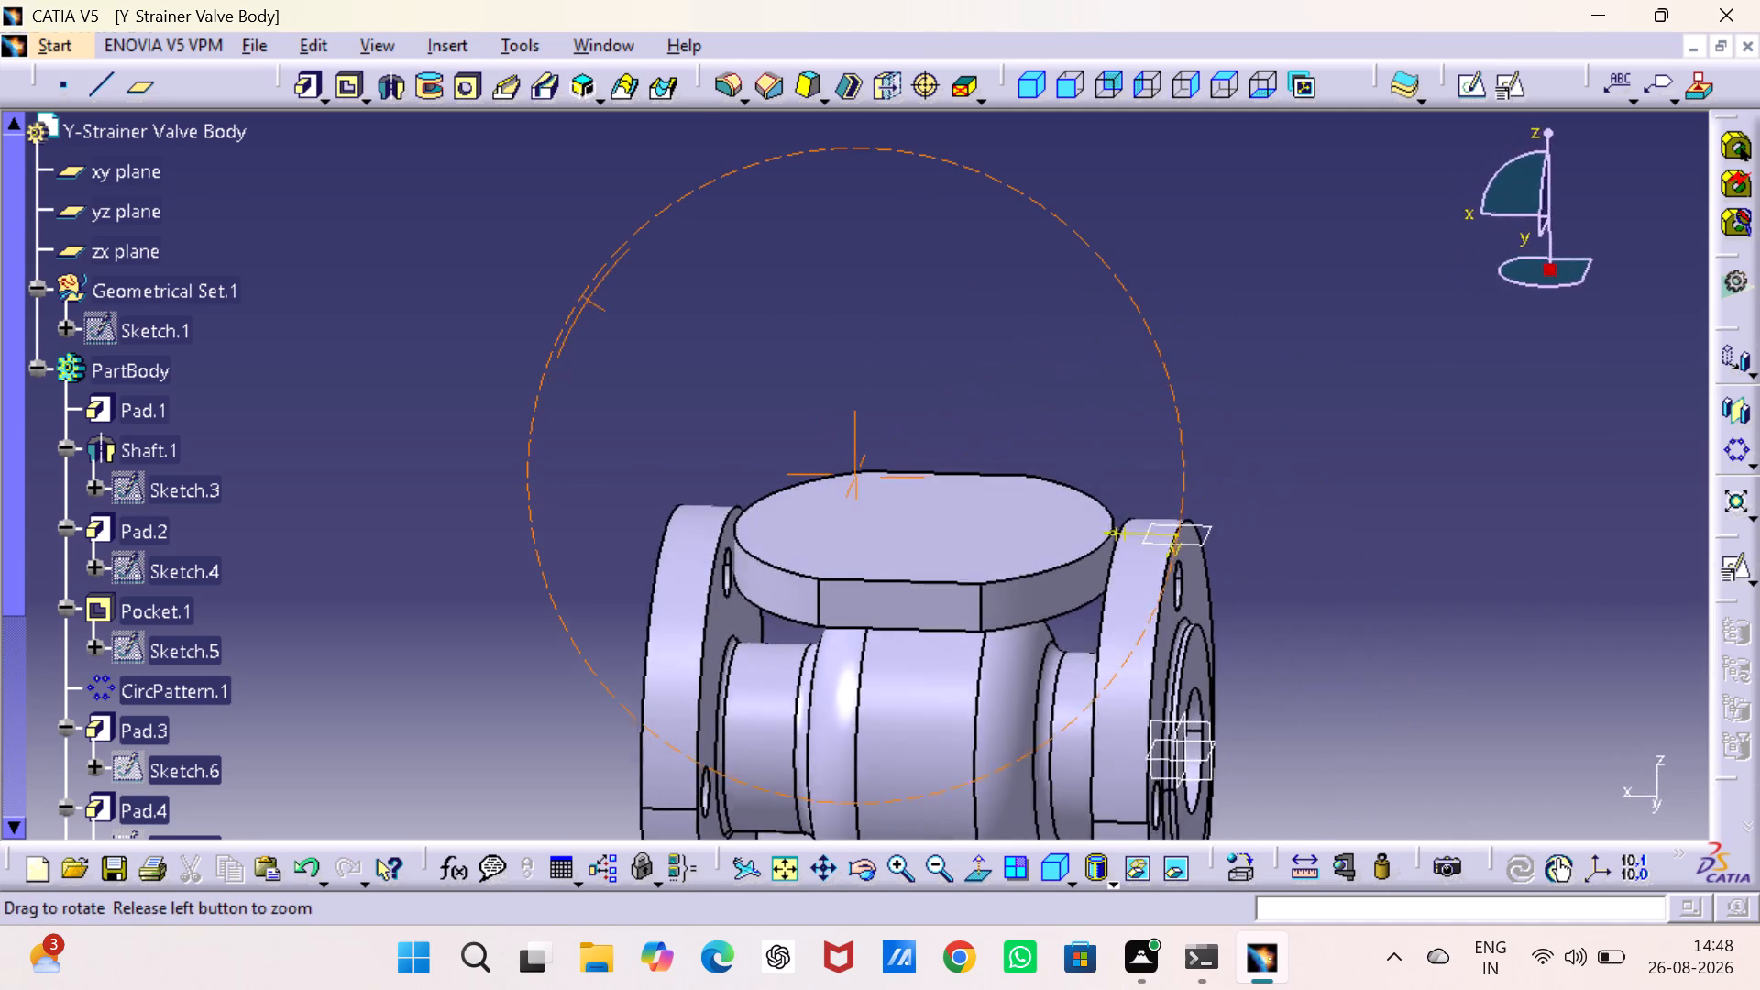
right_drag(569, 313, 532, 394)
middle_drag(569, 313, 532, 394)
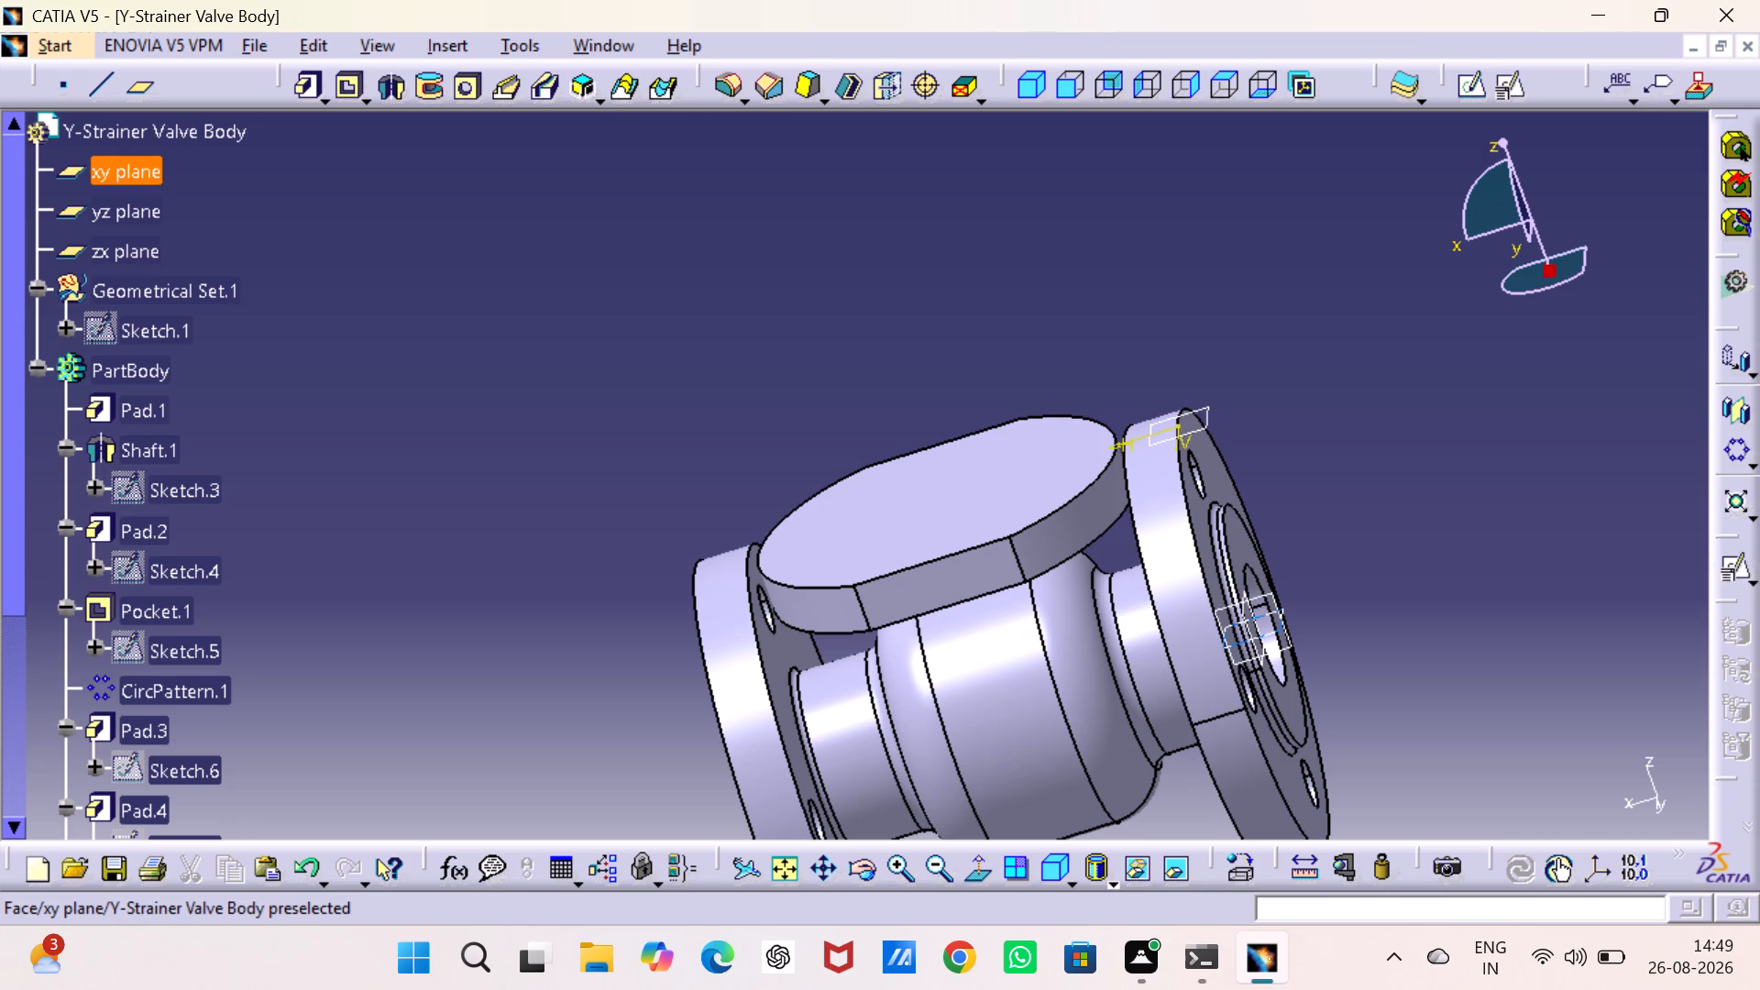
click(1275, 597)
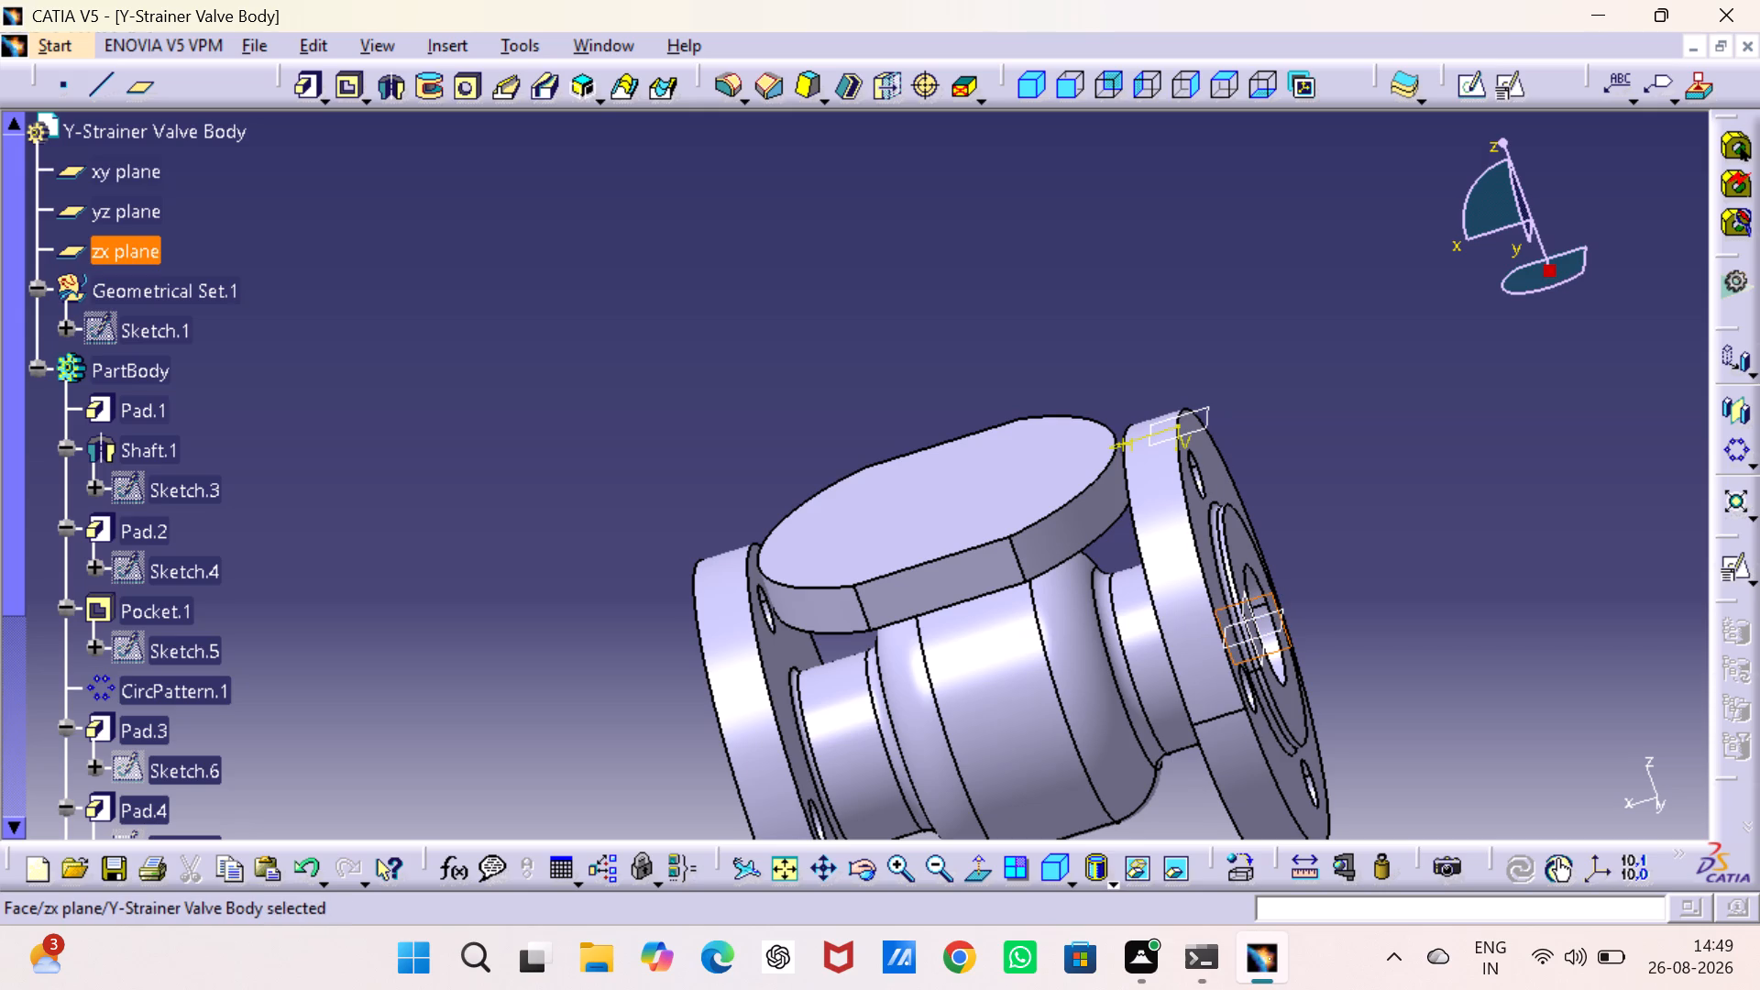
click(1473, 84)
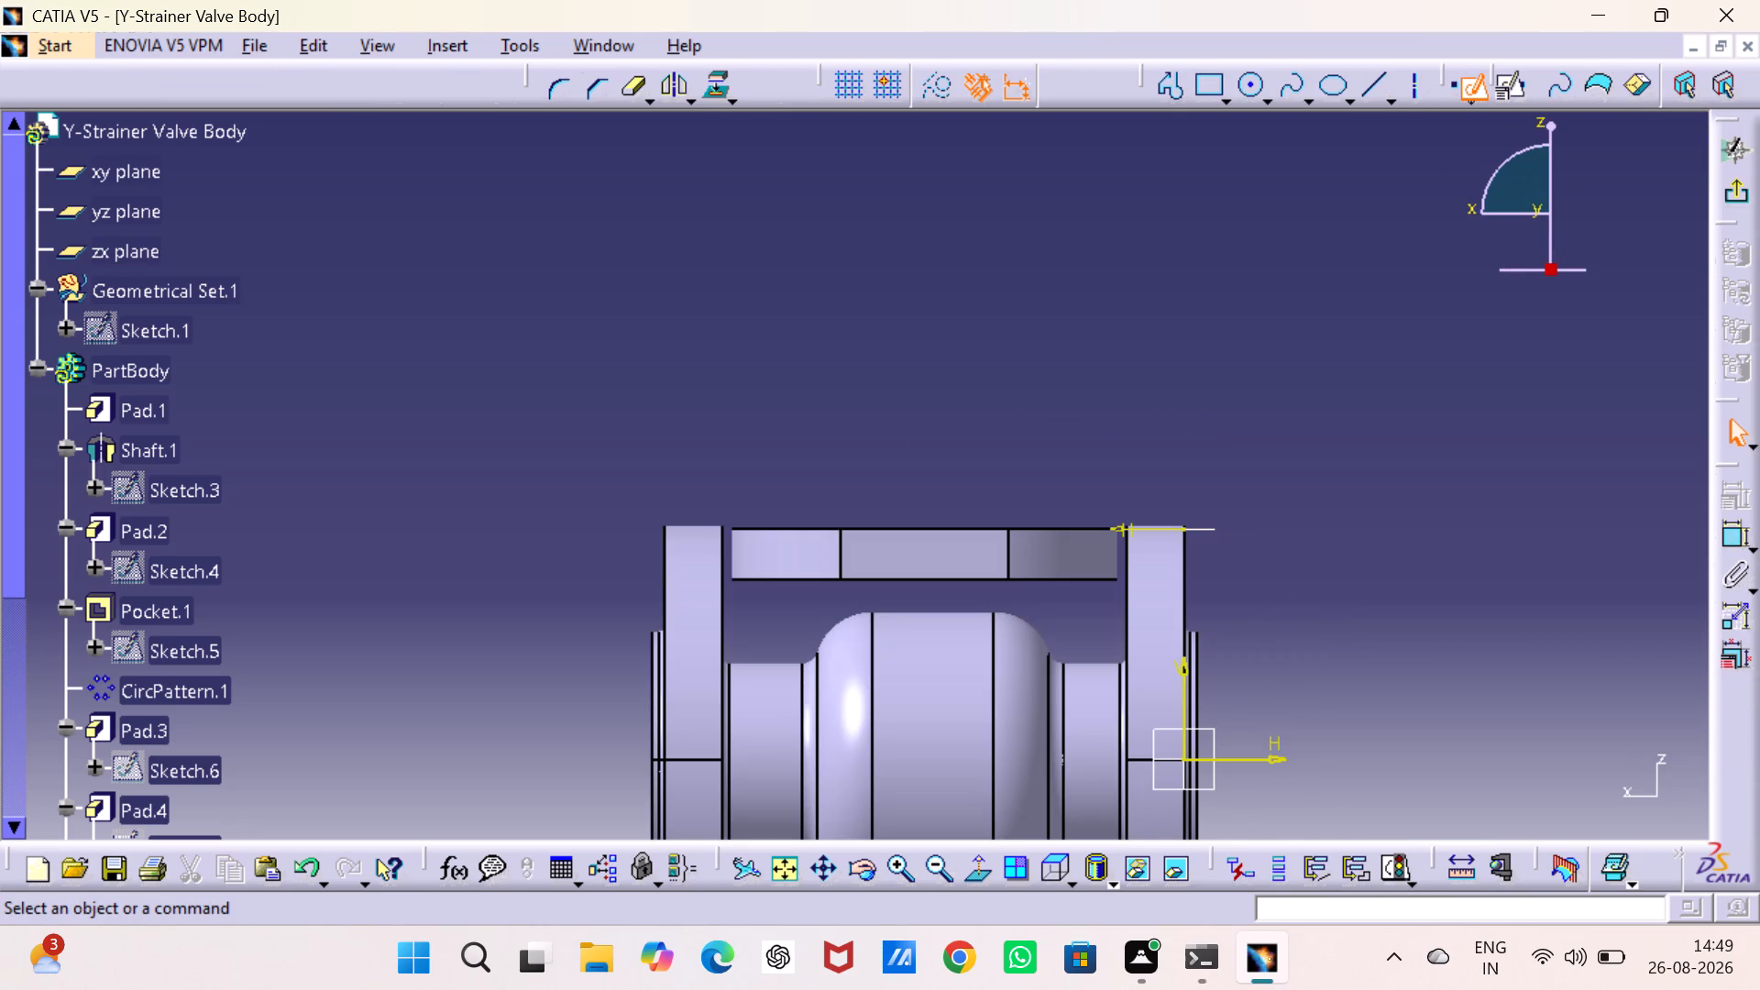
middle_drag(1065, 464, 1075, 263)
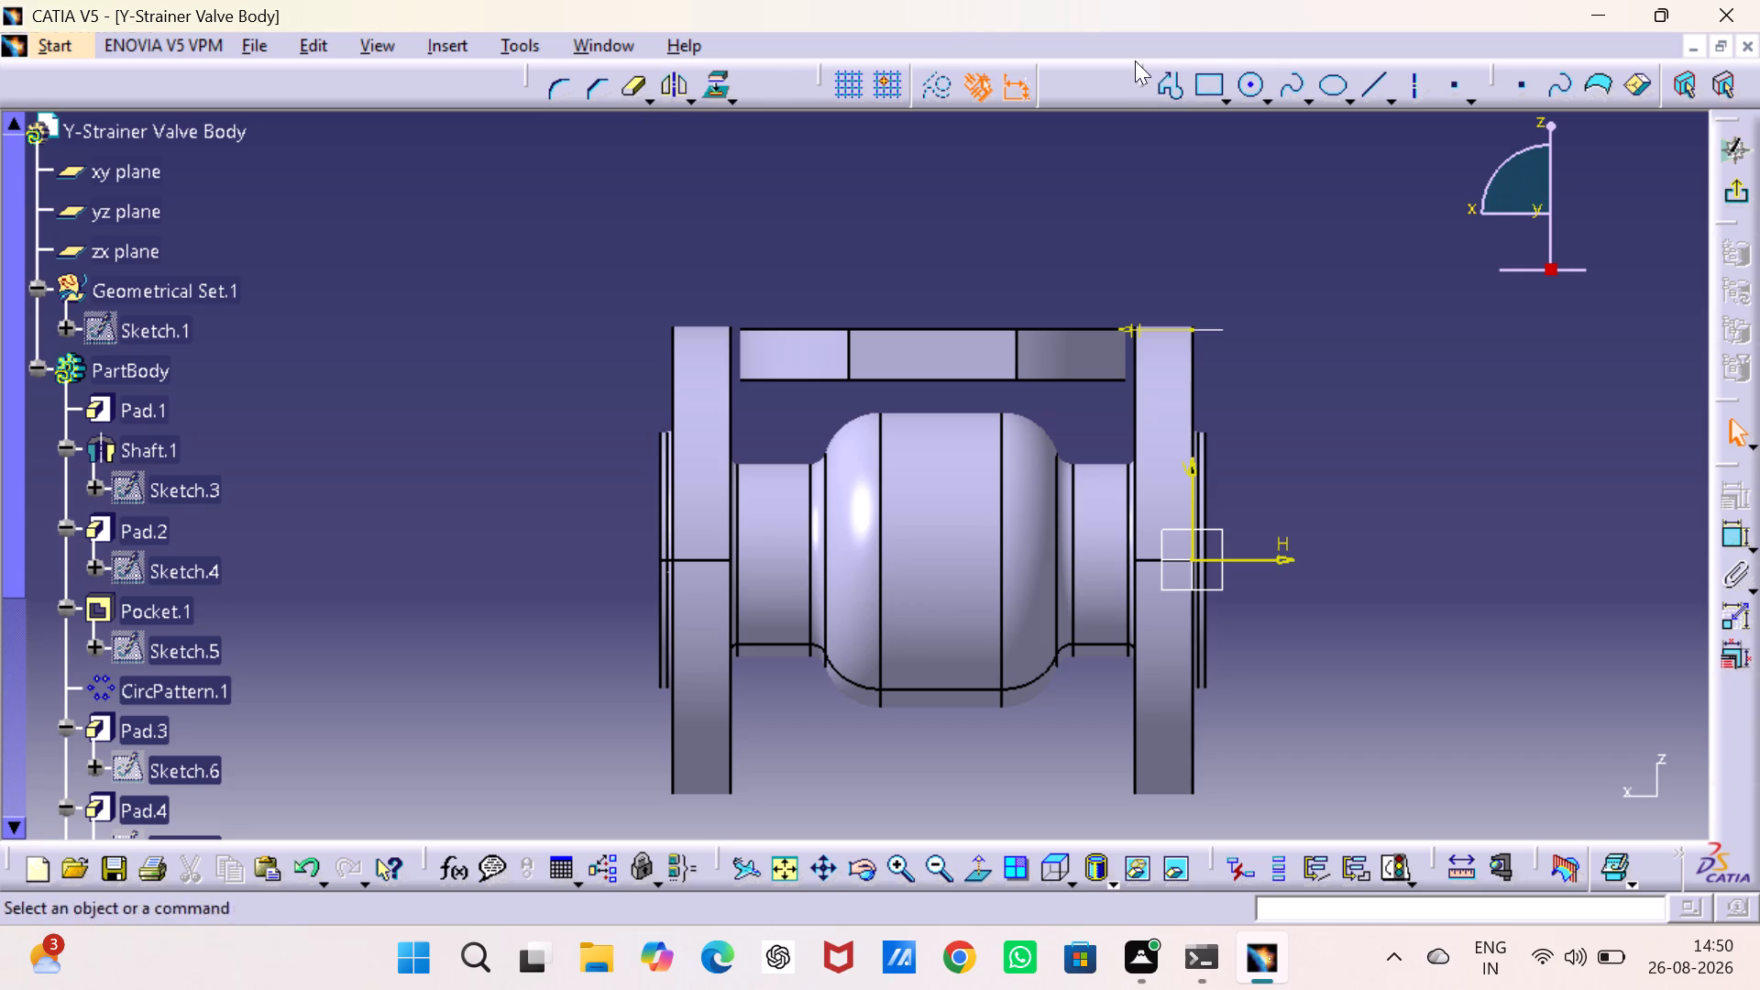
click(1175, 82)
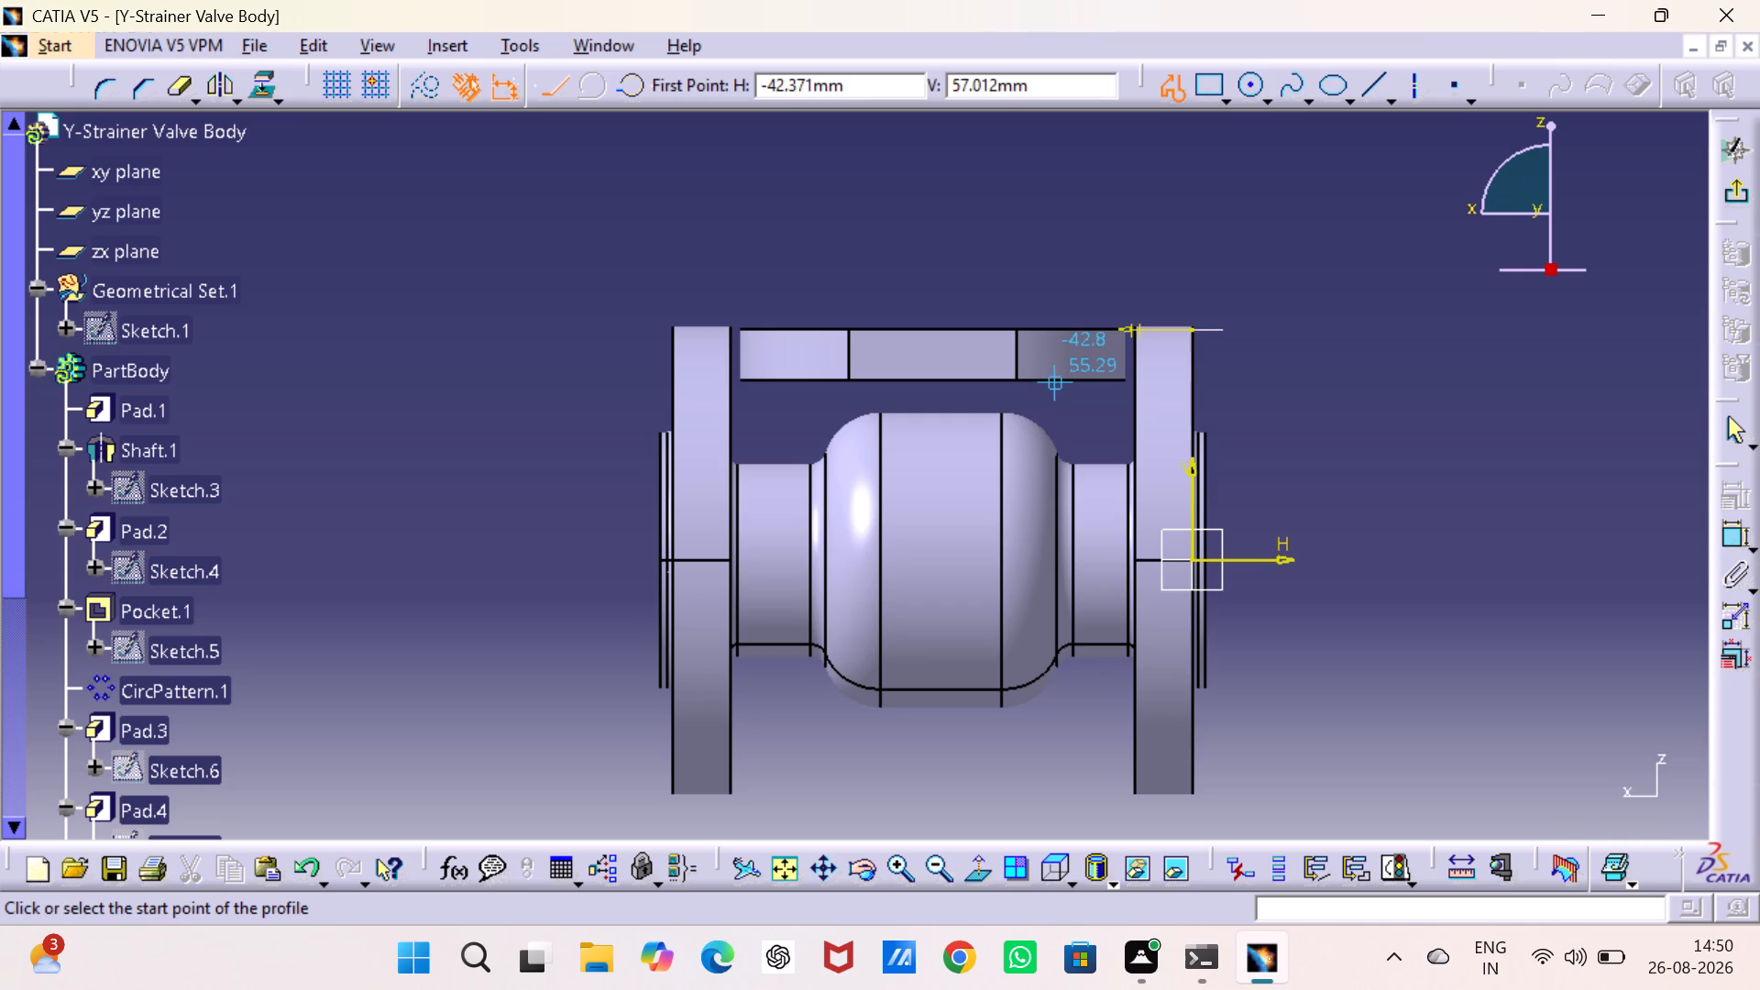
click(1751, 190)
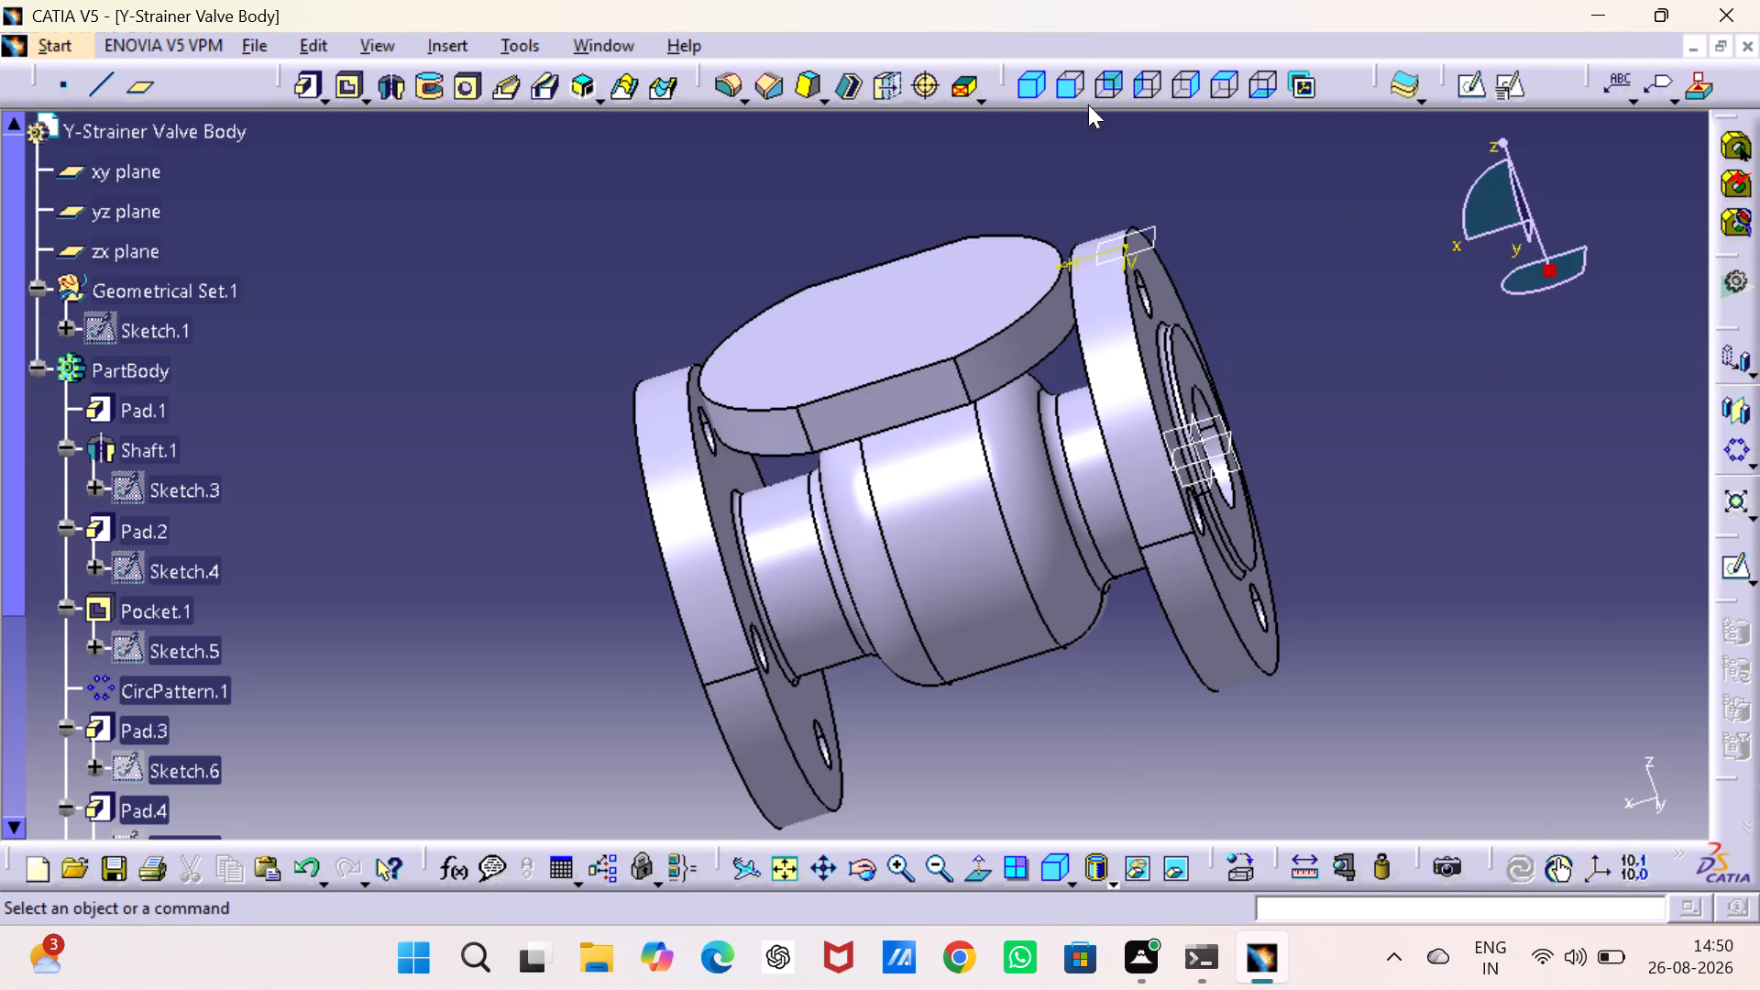
Examine the valve body and the flat-sided top flange in the isometric and other standard views.
click(1023, 82)
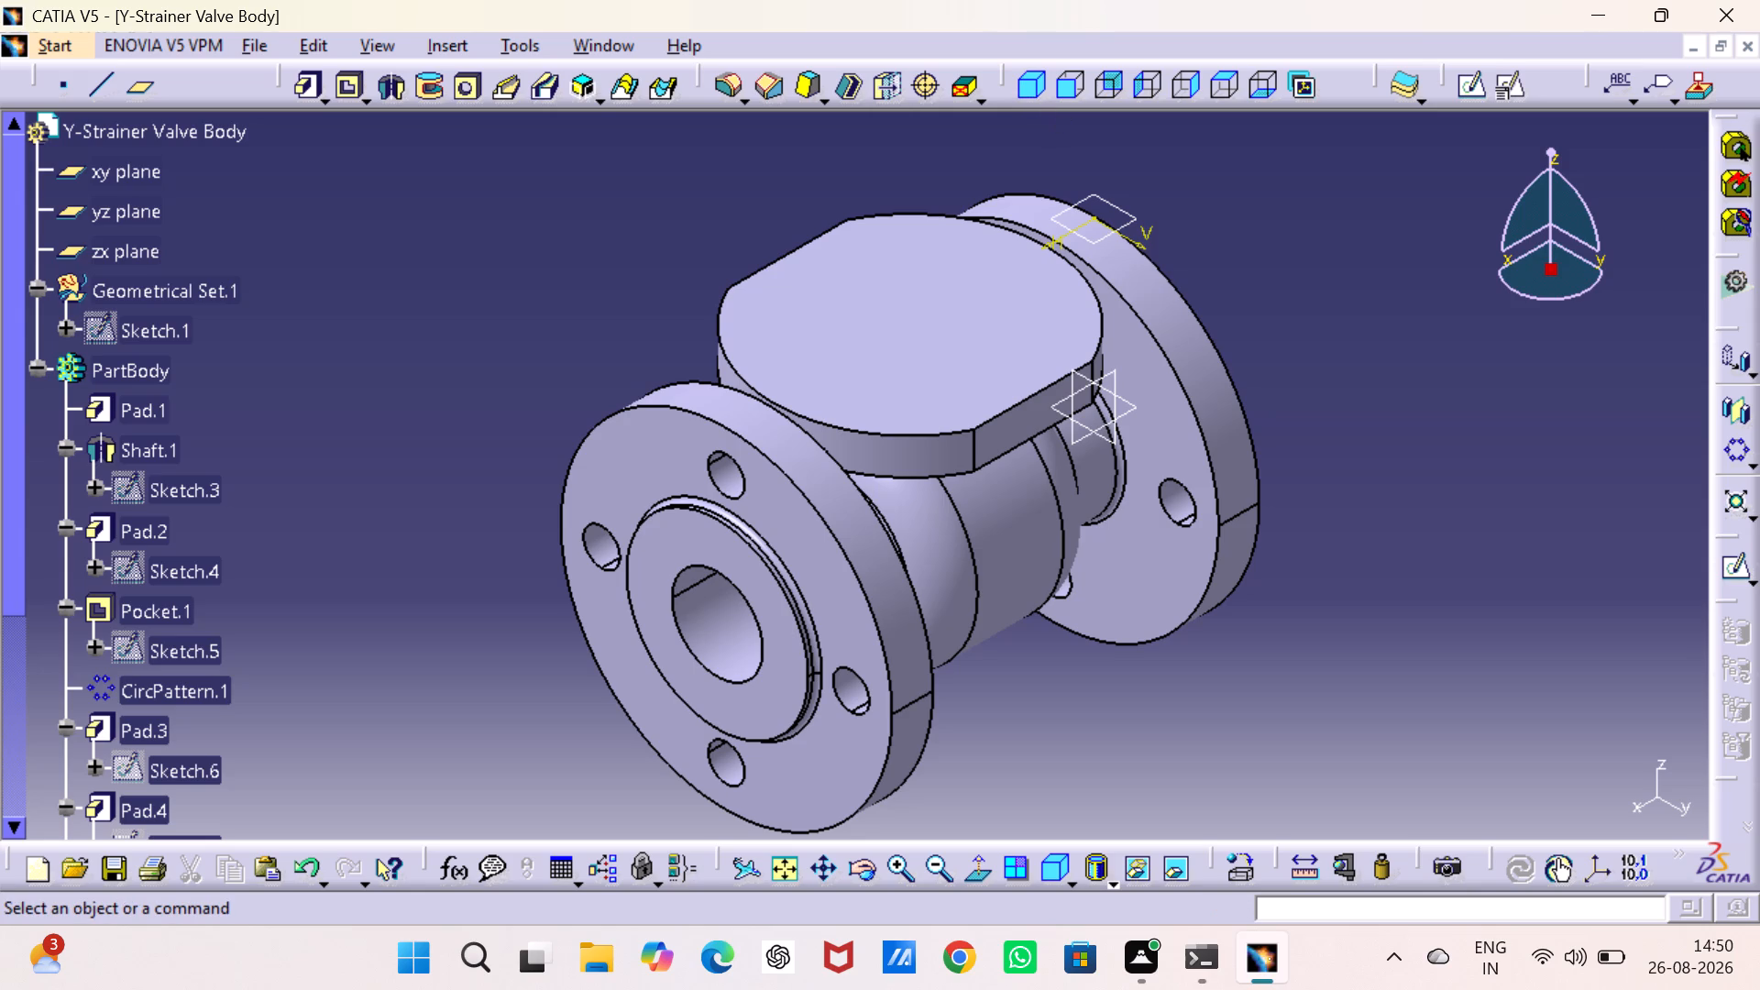
click(1061, 80)
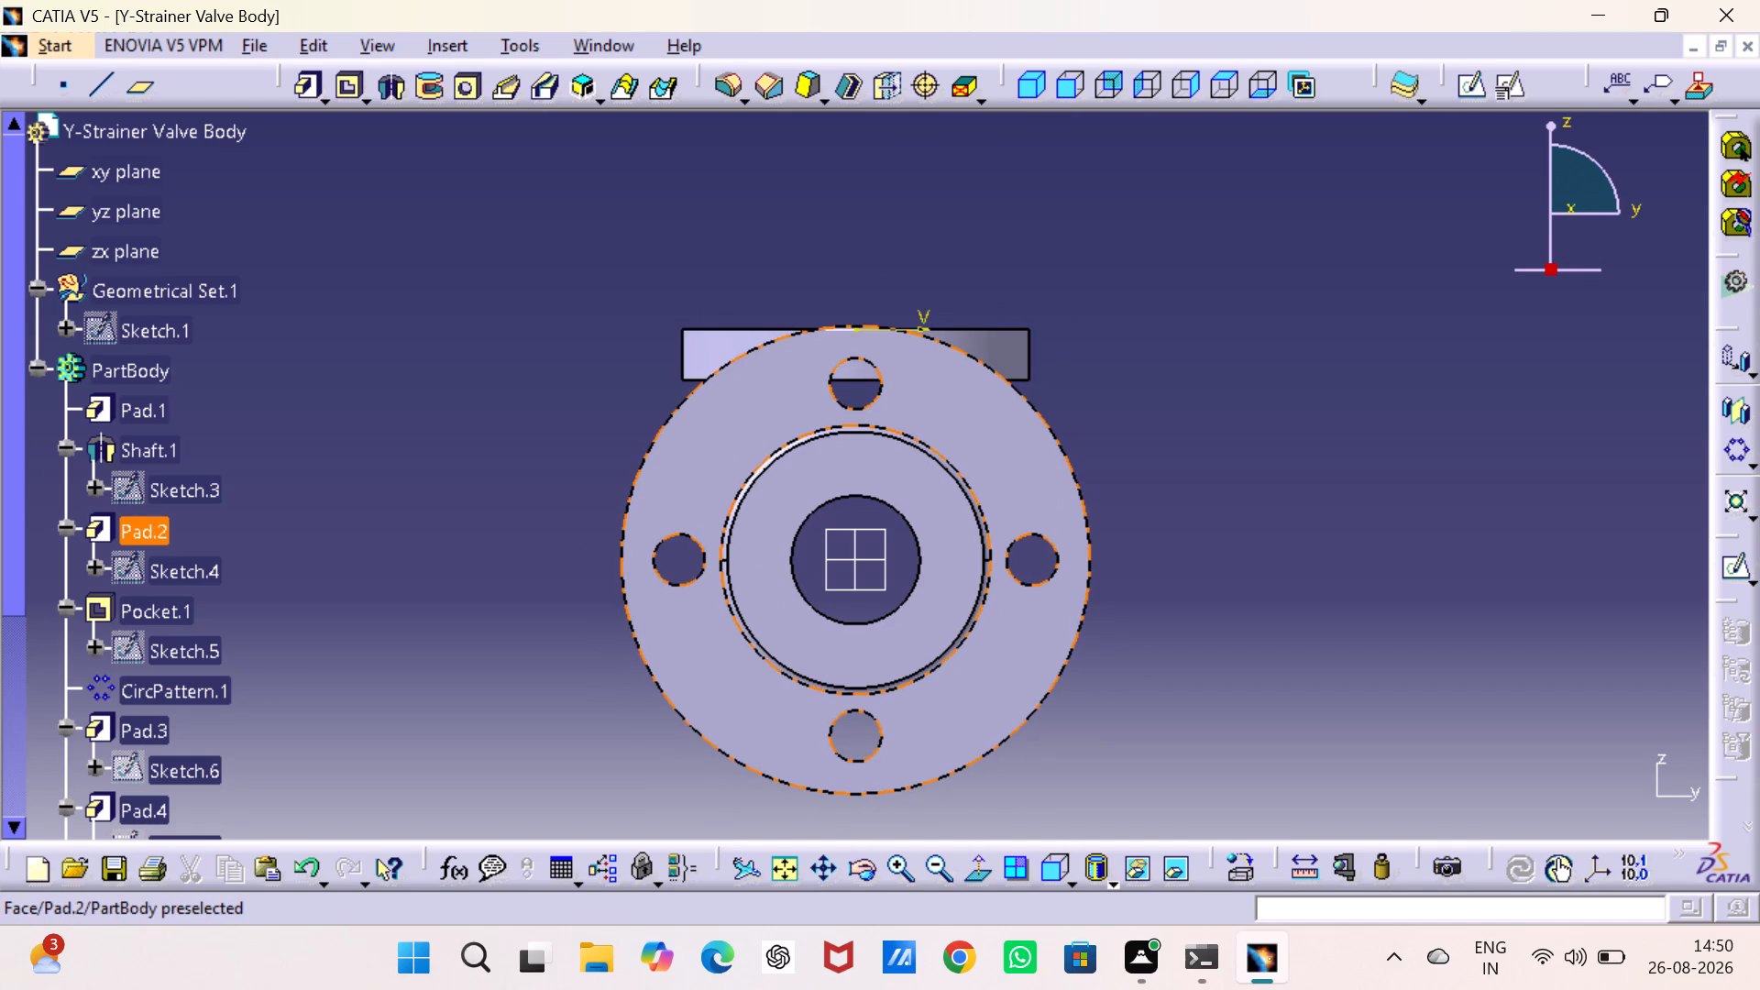
click(1104, 86)
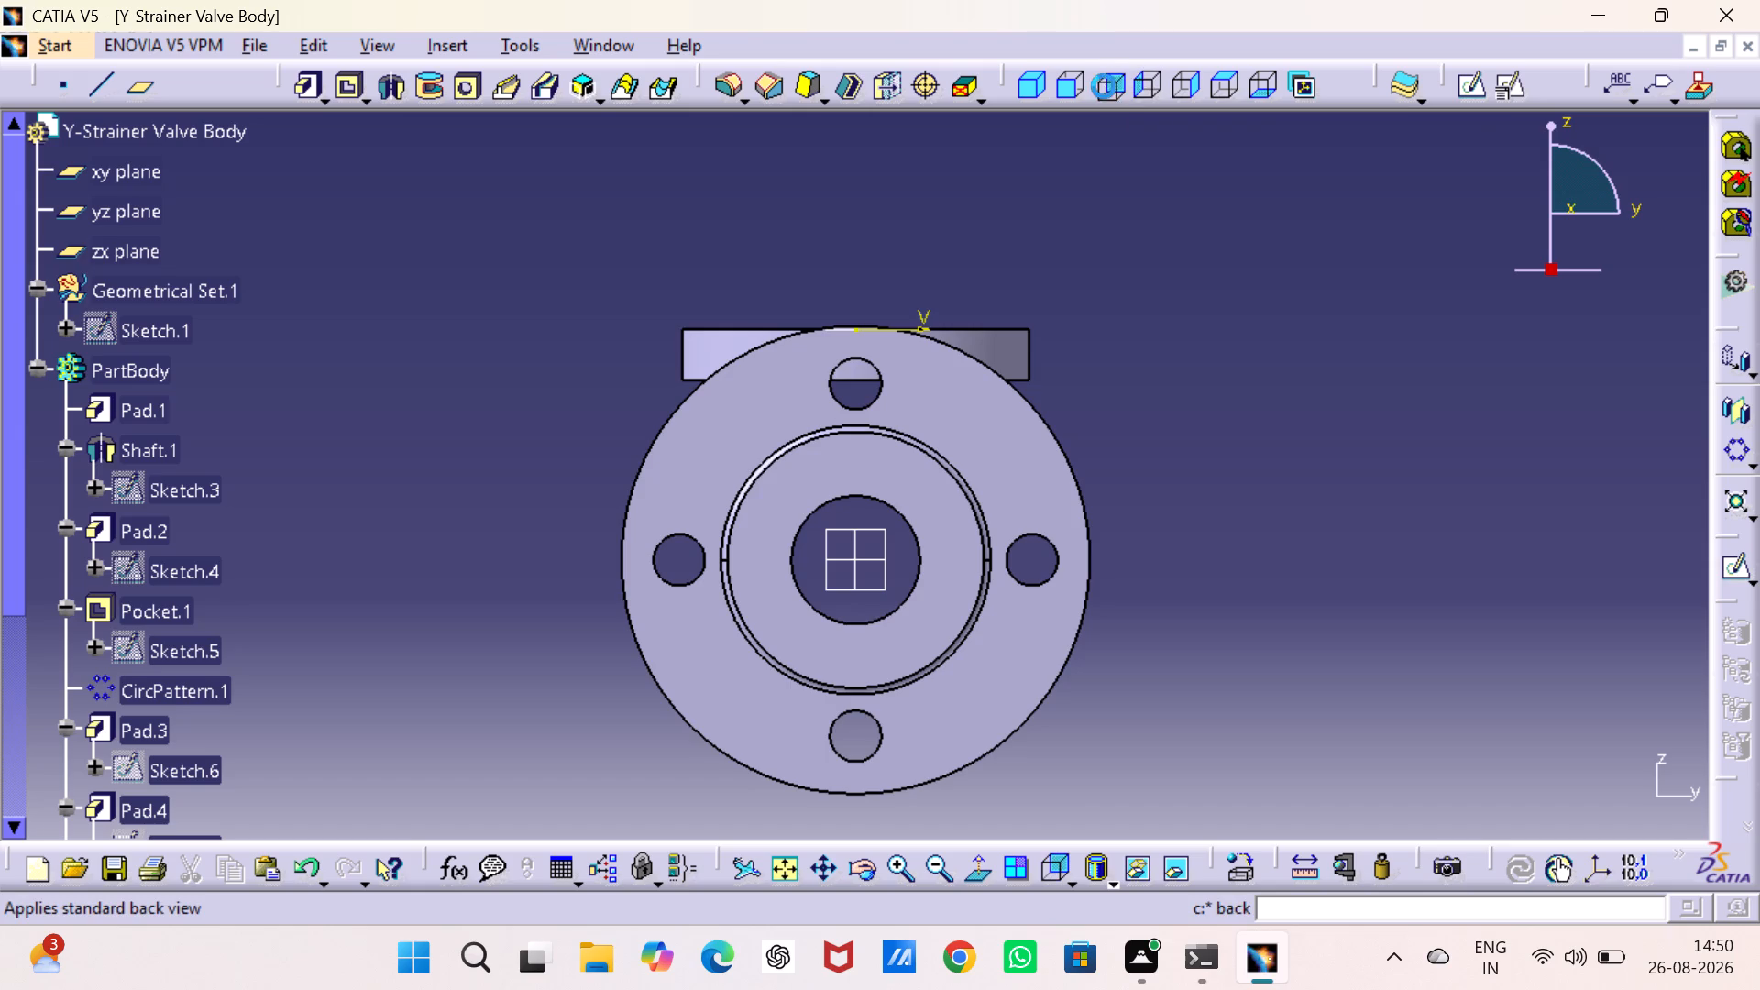
click(1112, 90)
click(1148, 85)
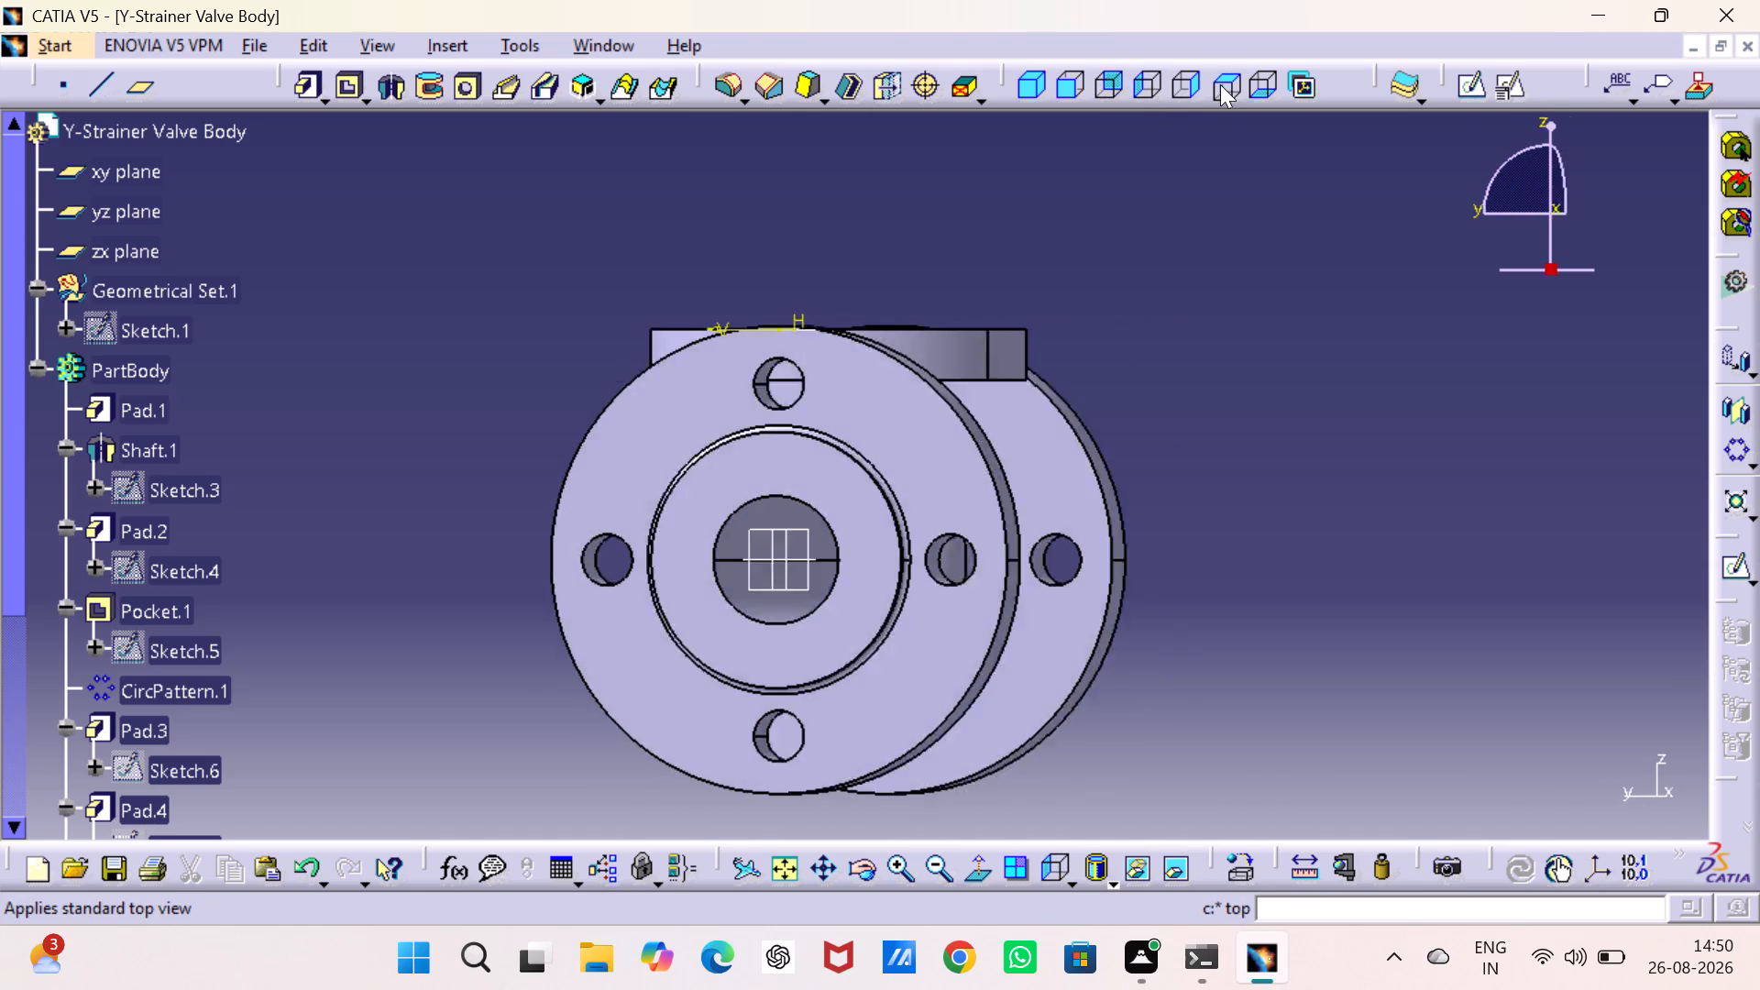
click(1220, 84)
click(1220, 96)
click(1256, 89)
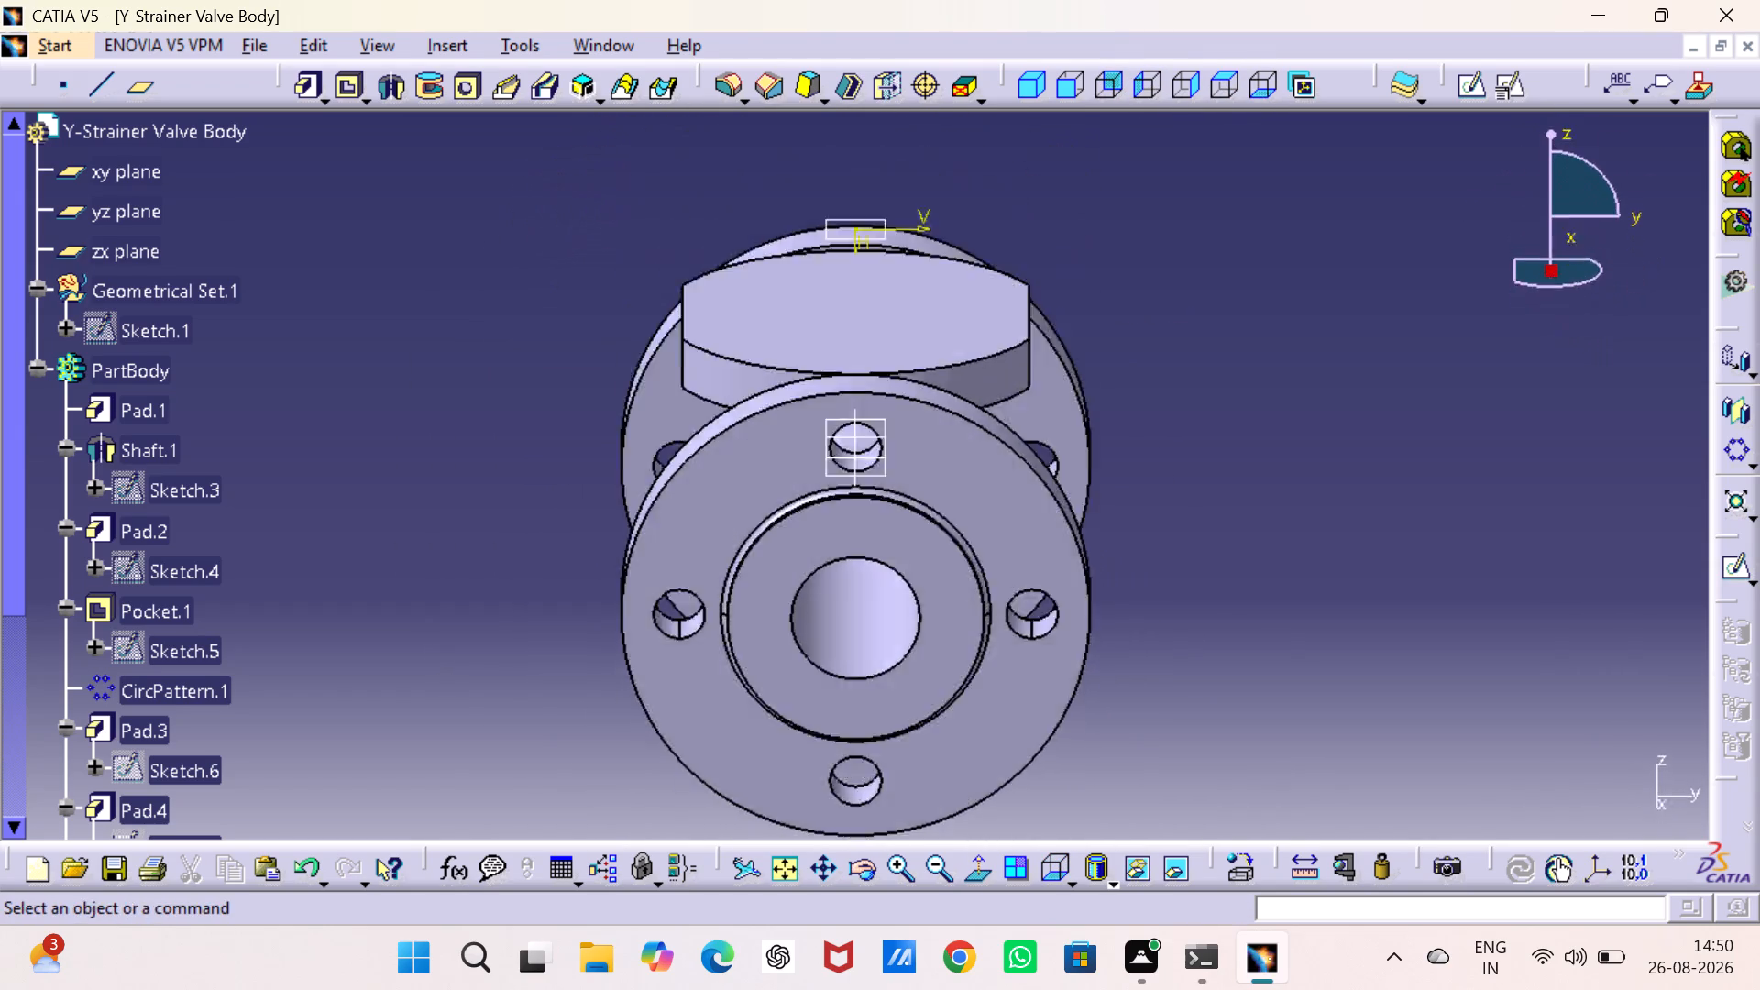
click(1033, 87)
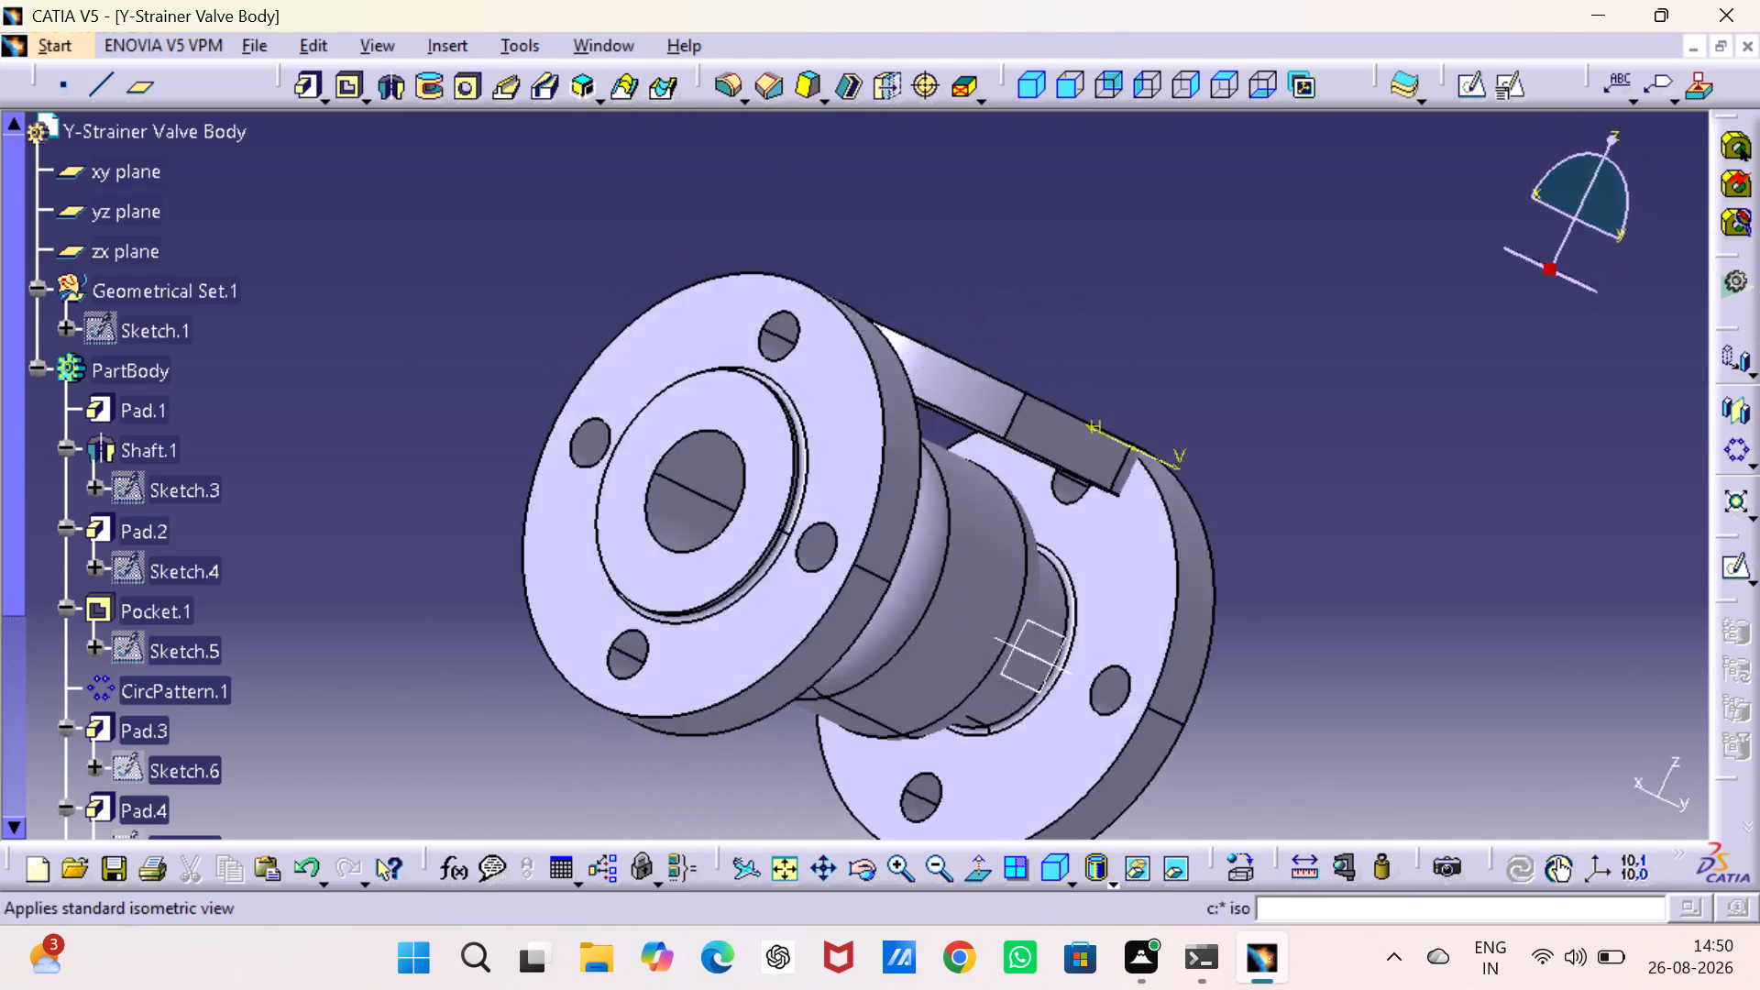
Open a new sketch on the zx plane.
click(1115, 377)
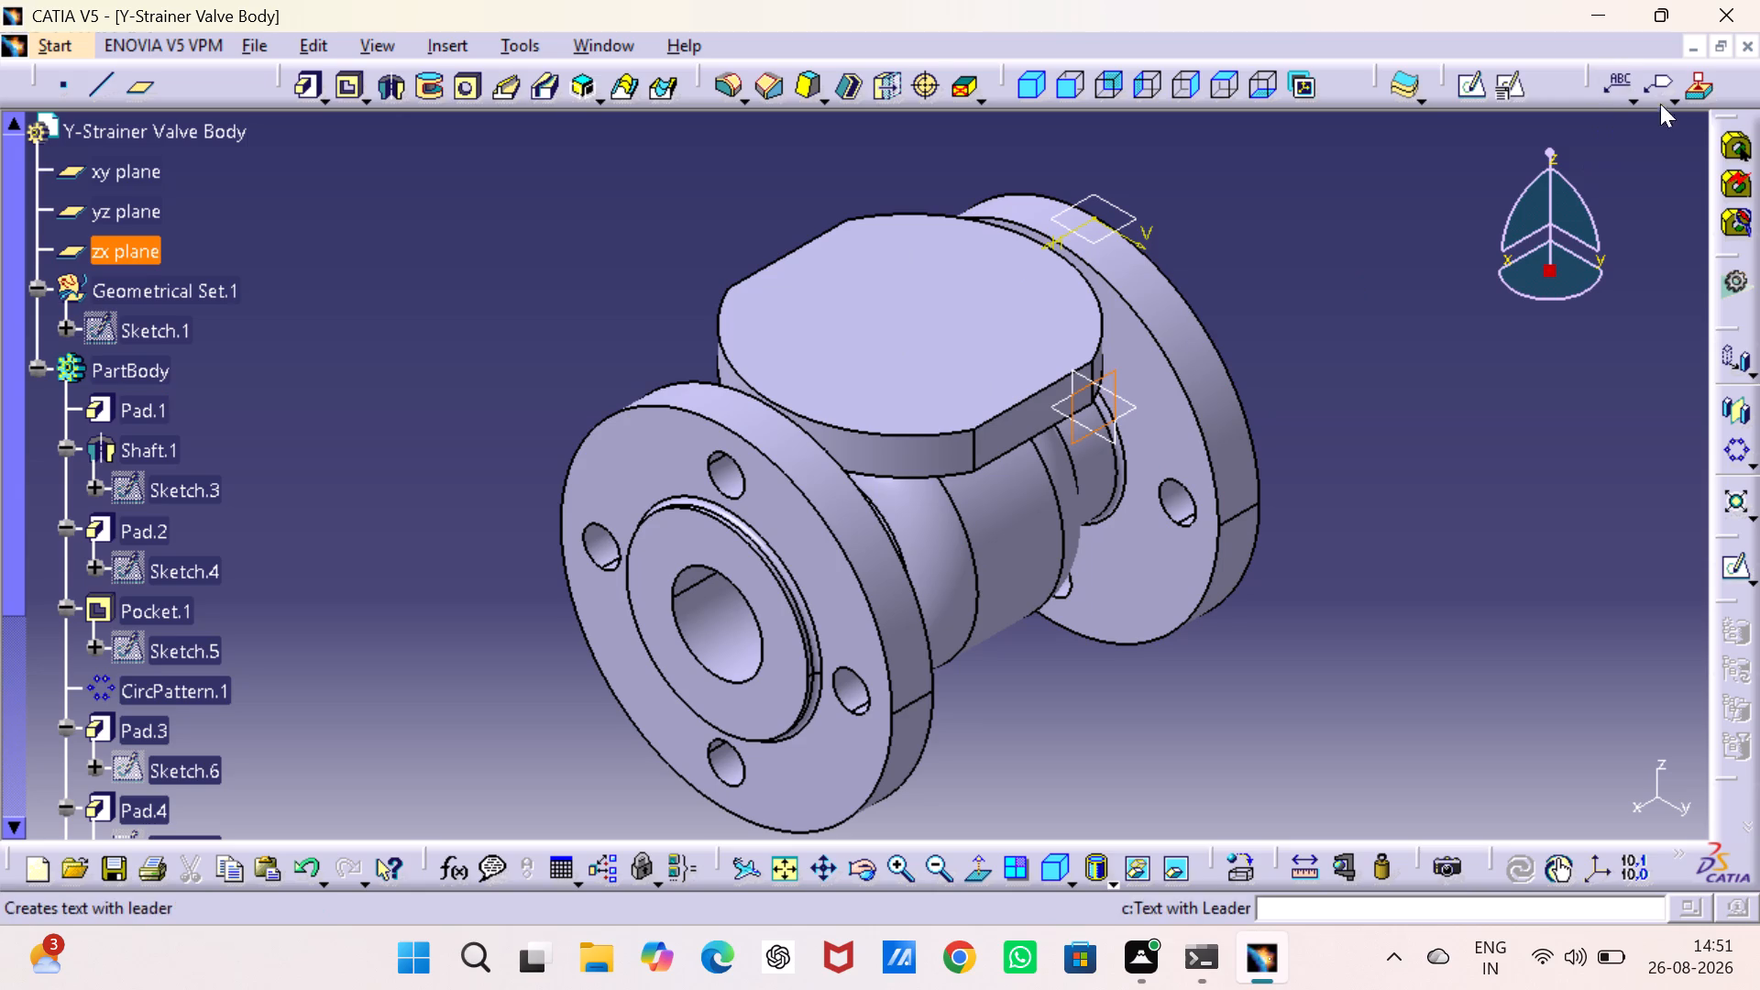
click(1482, 84)
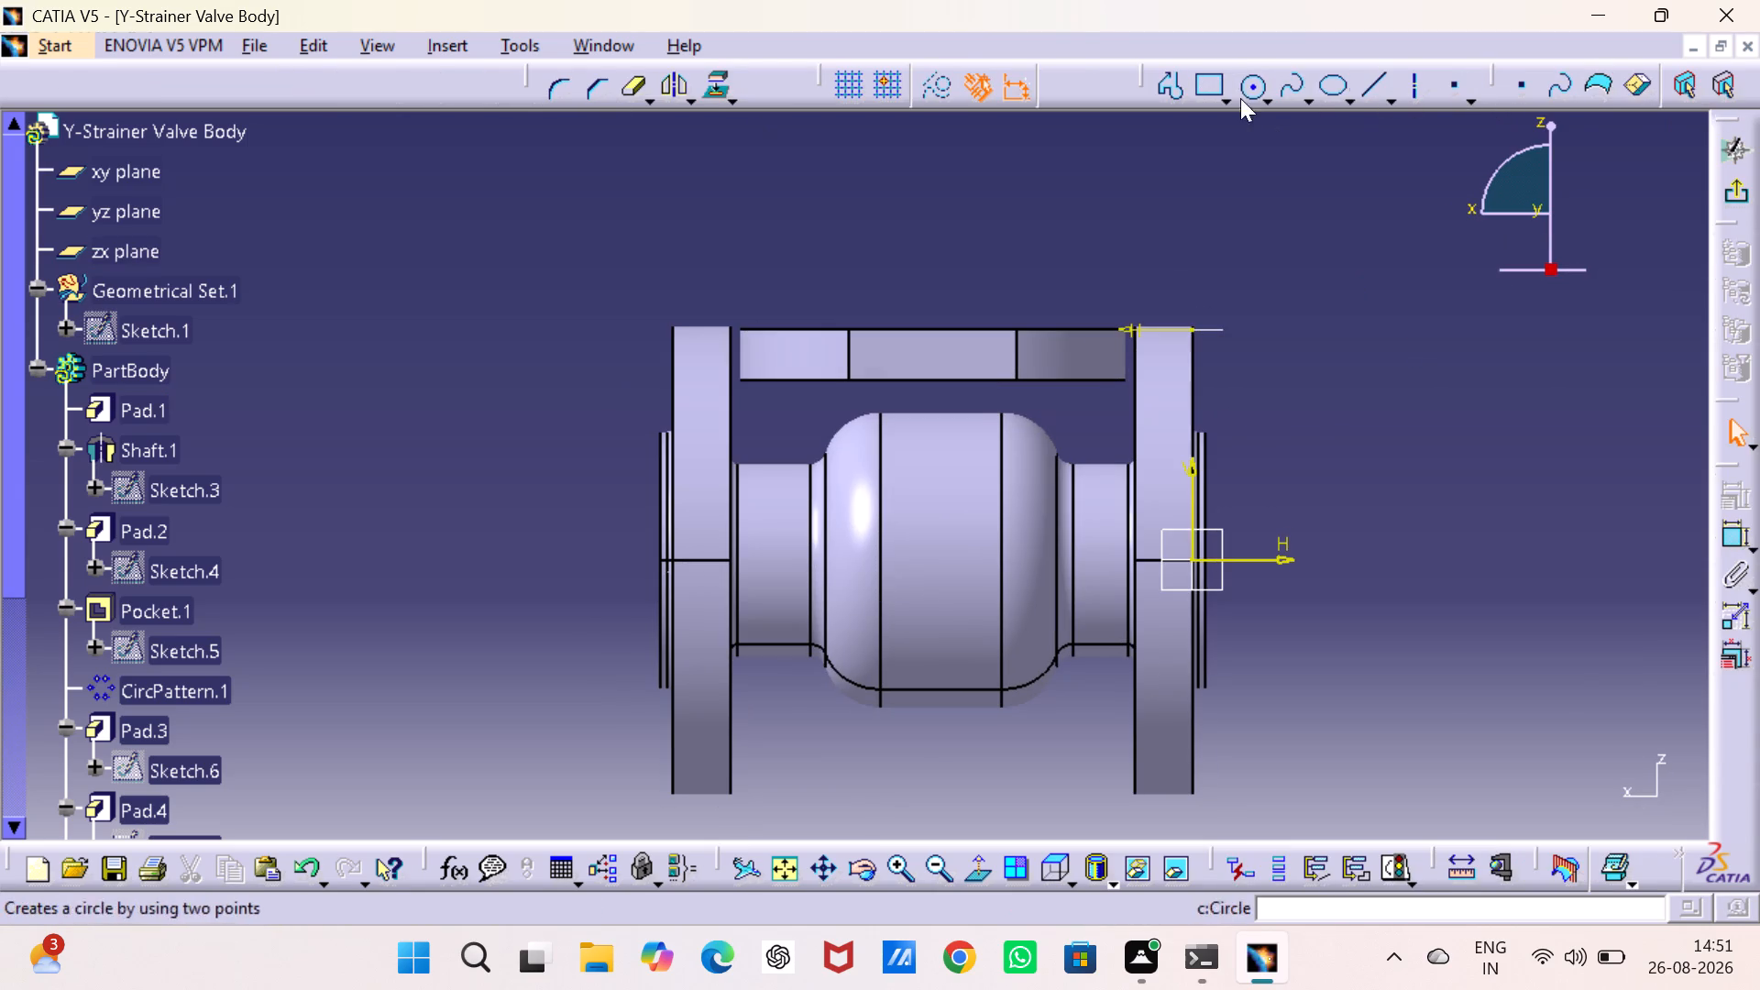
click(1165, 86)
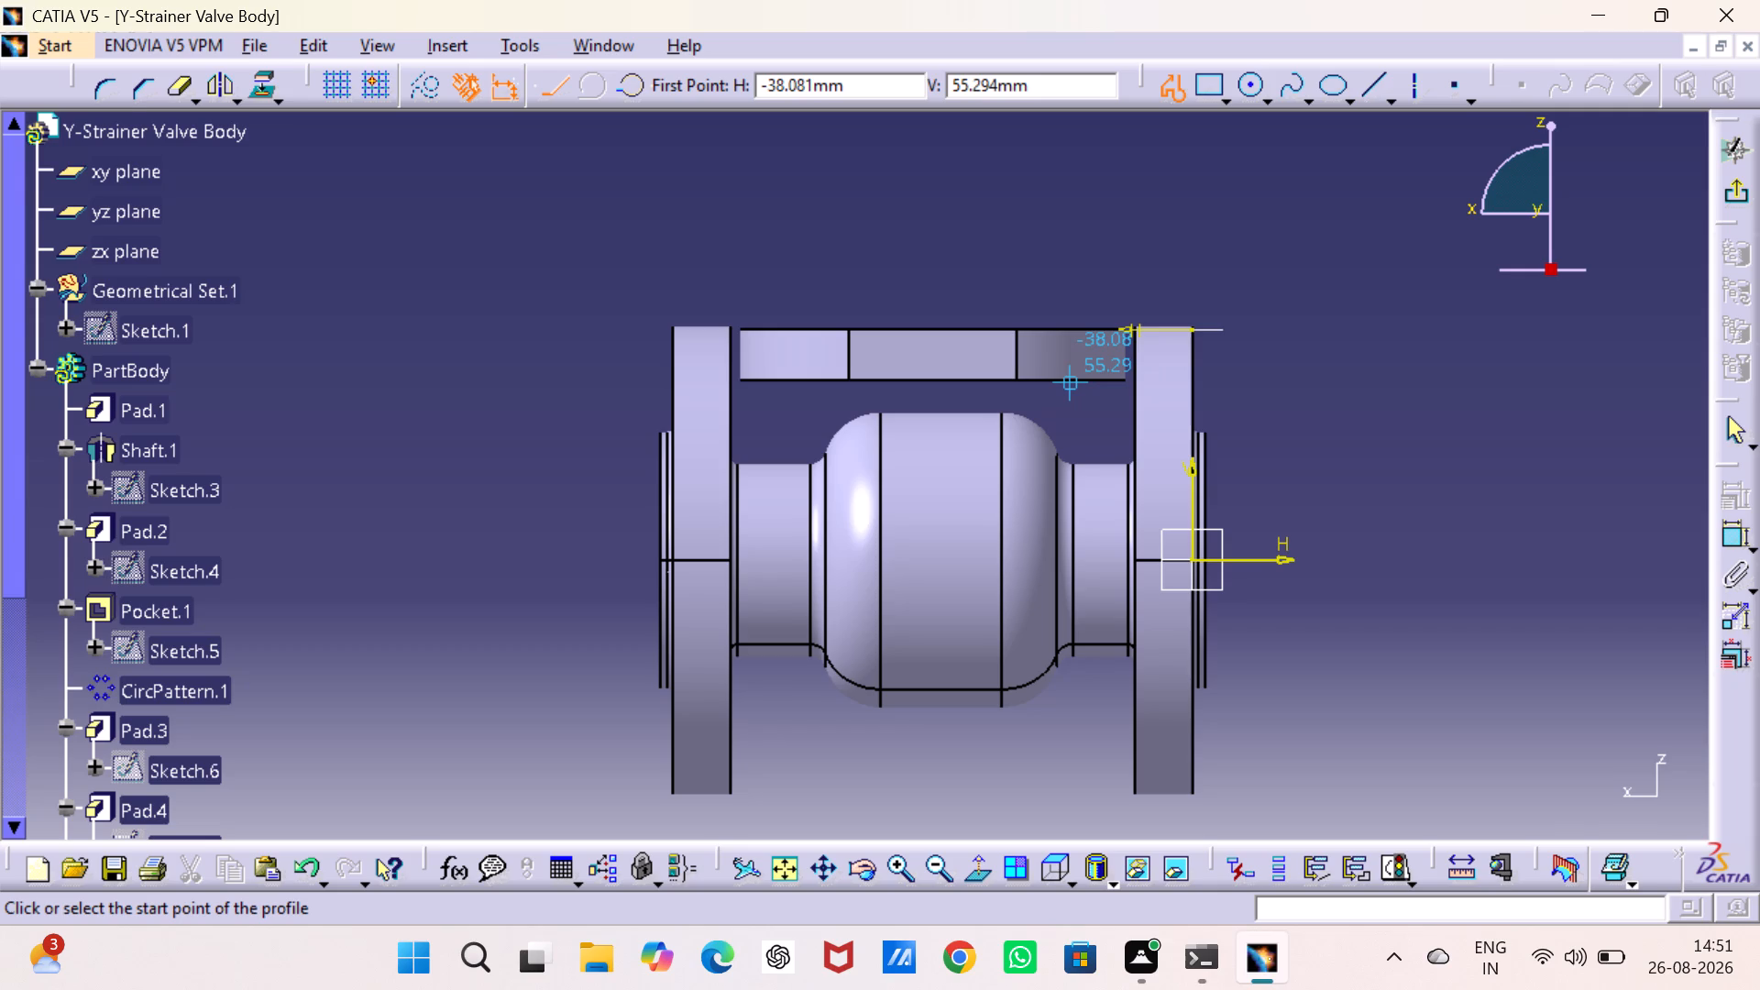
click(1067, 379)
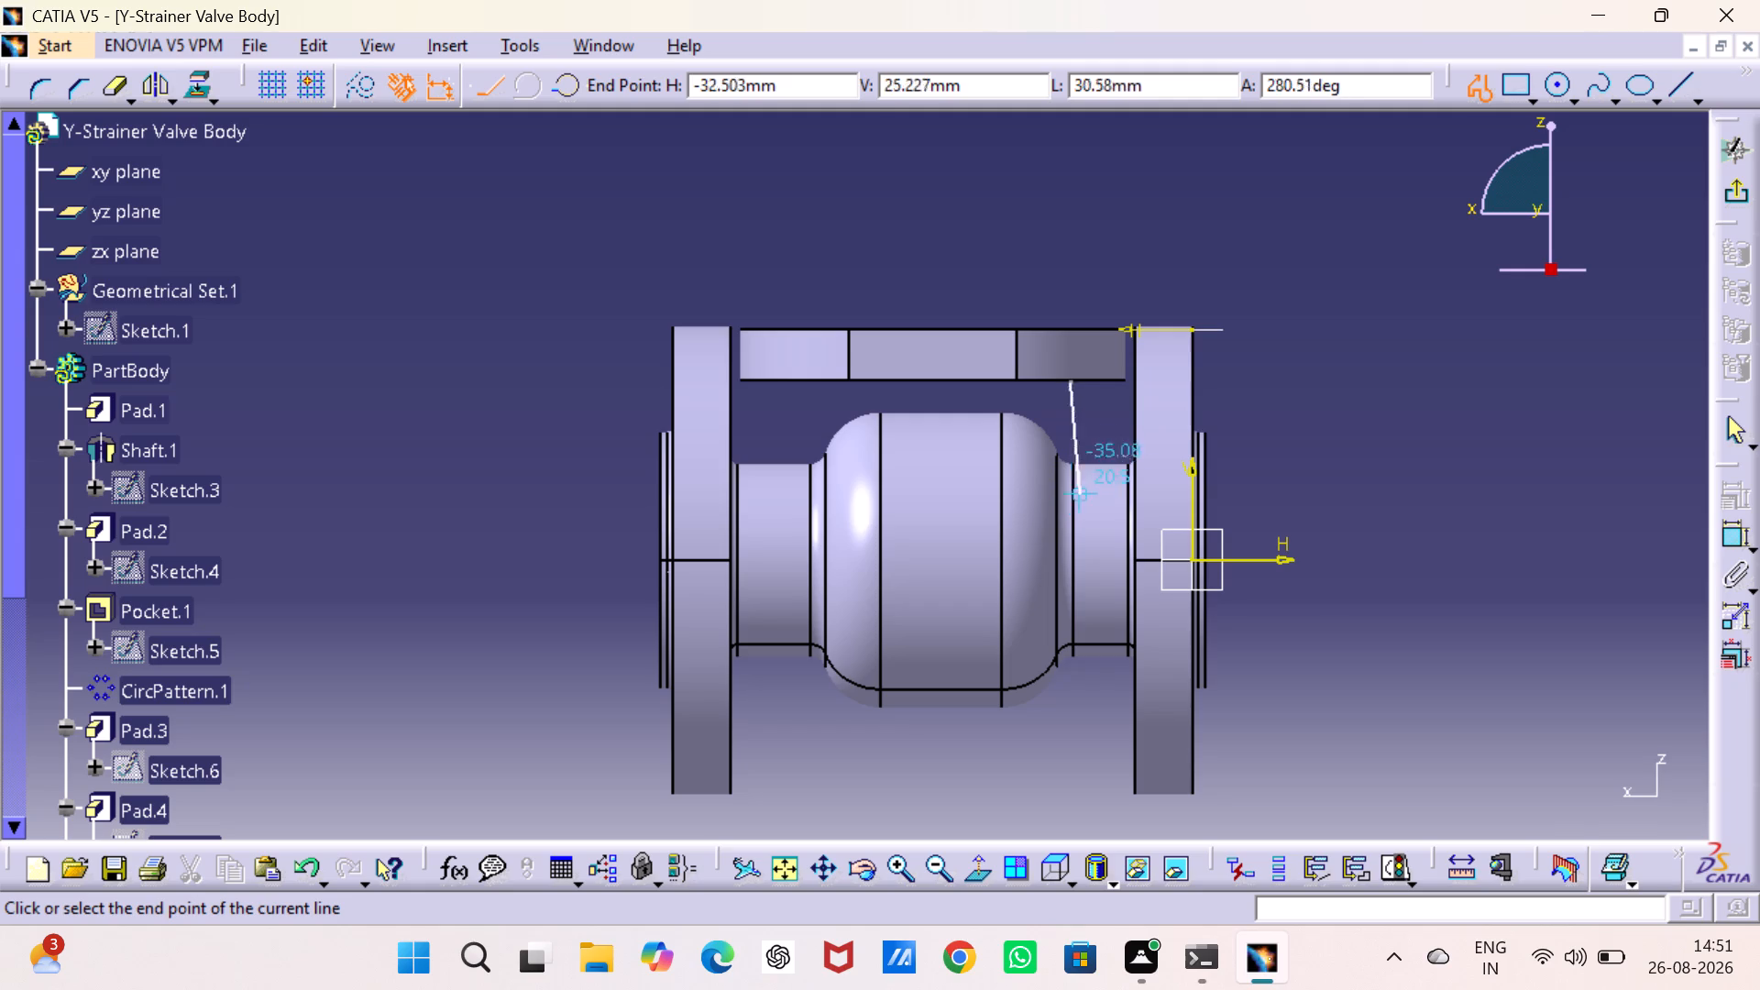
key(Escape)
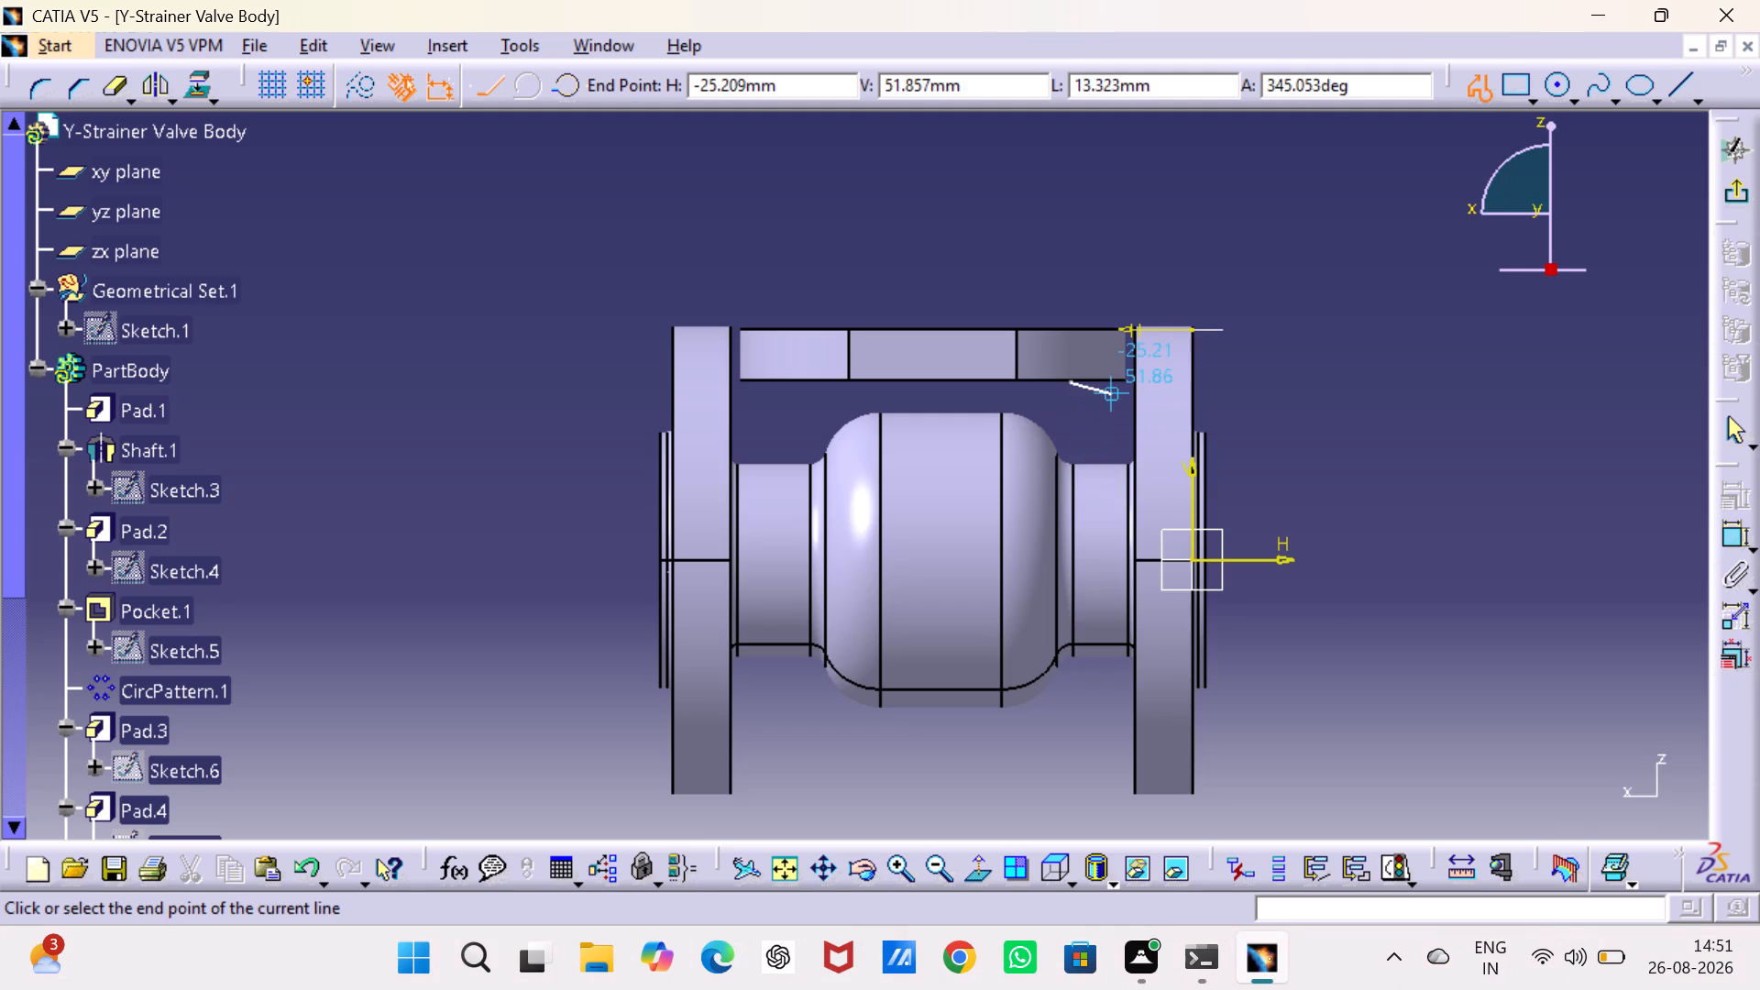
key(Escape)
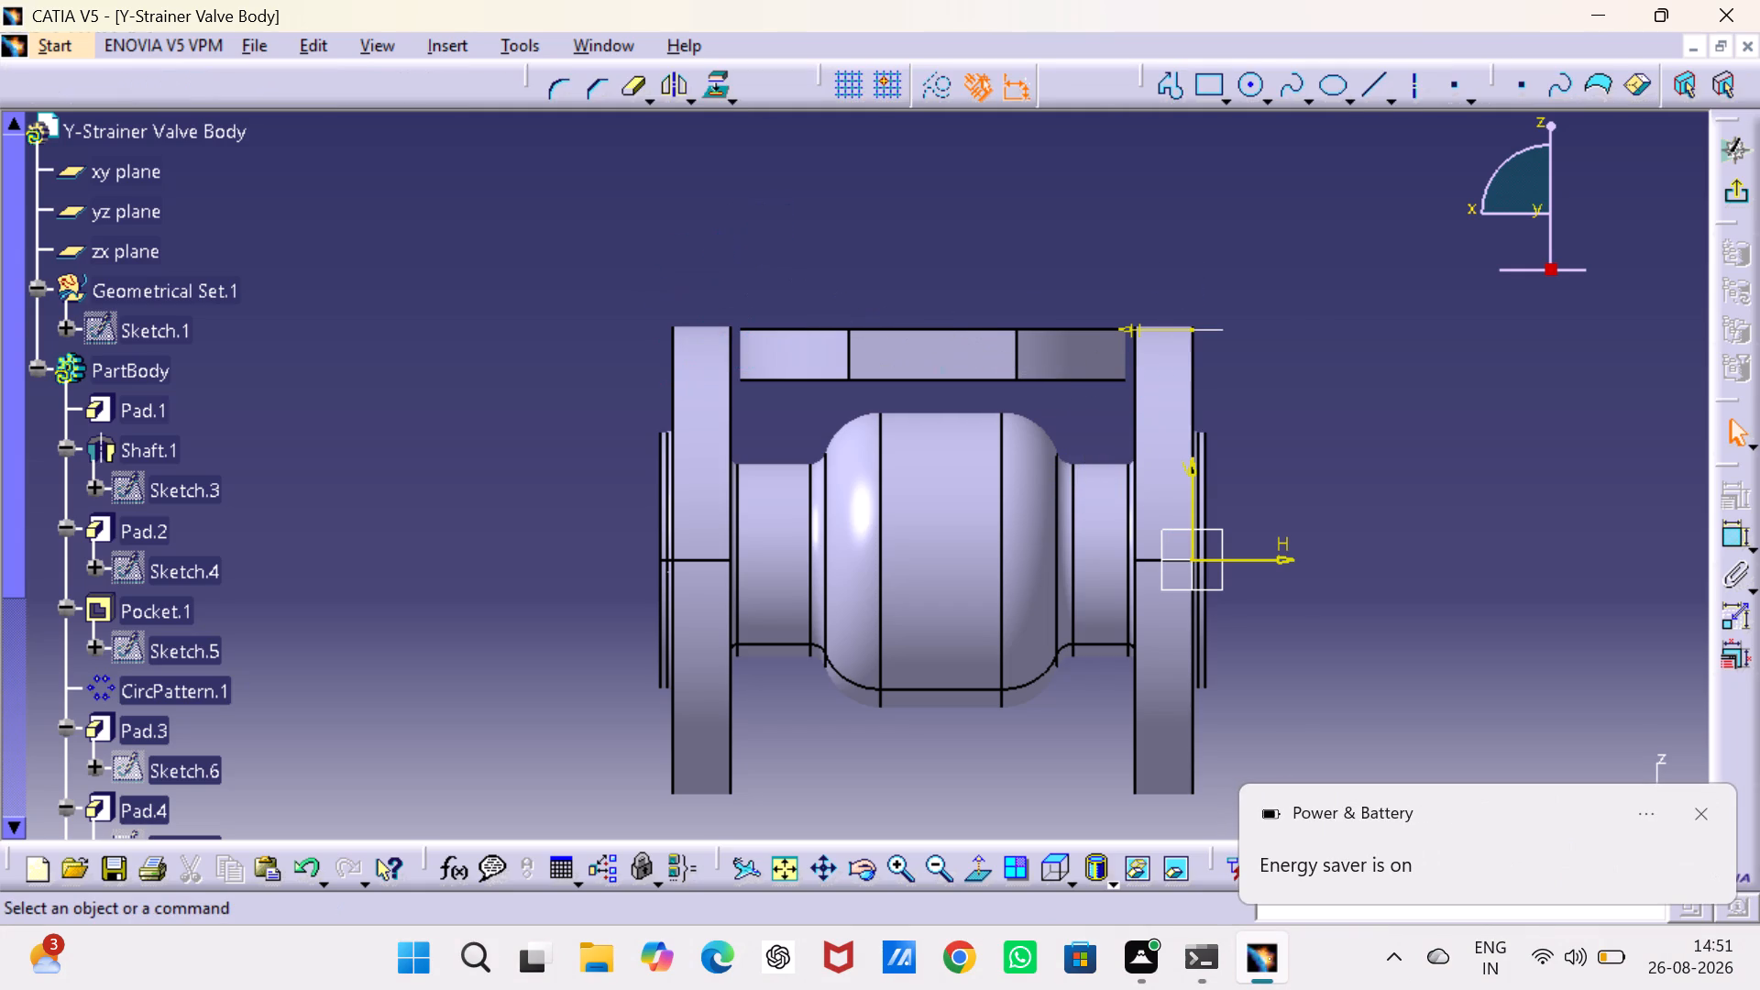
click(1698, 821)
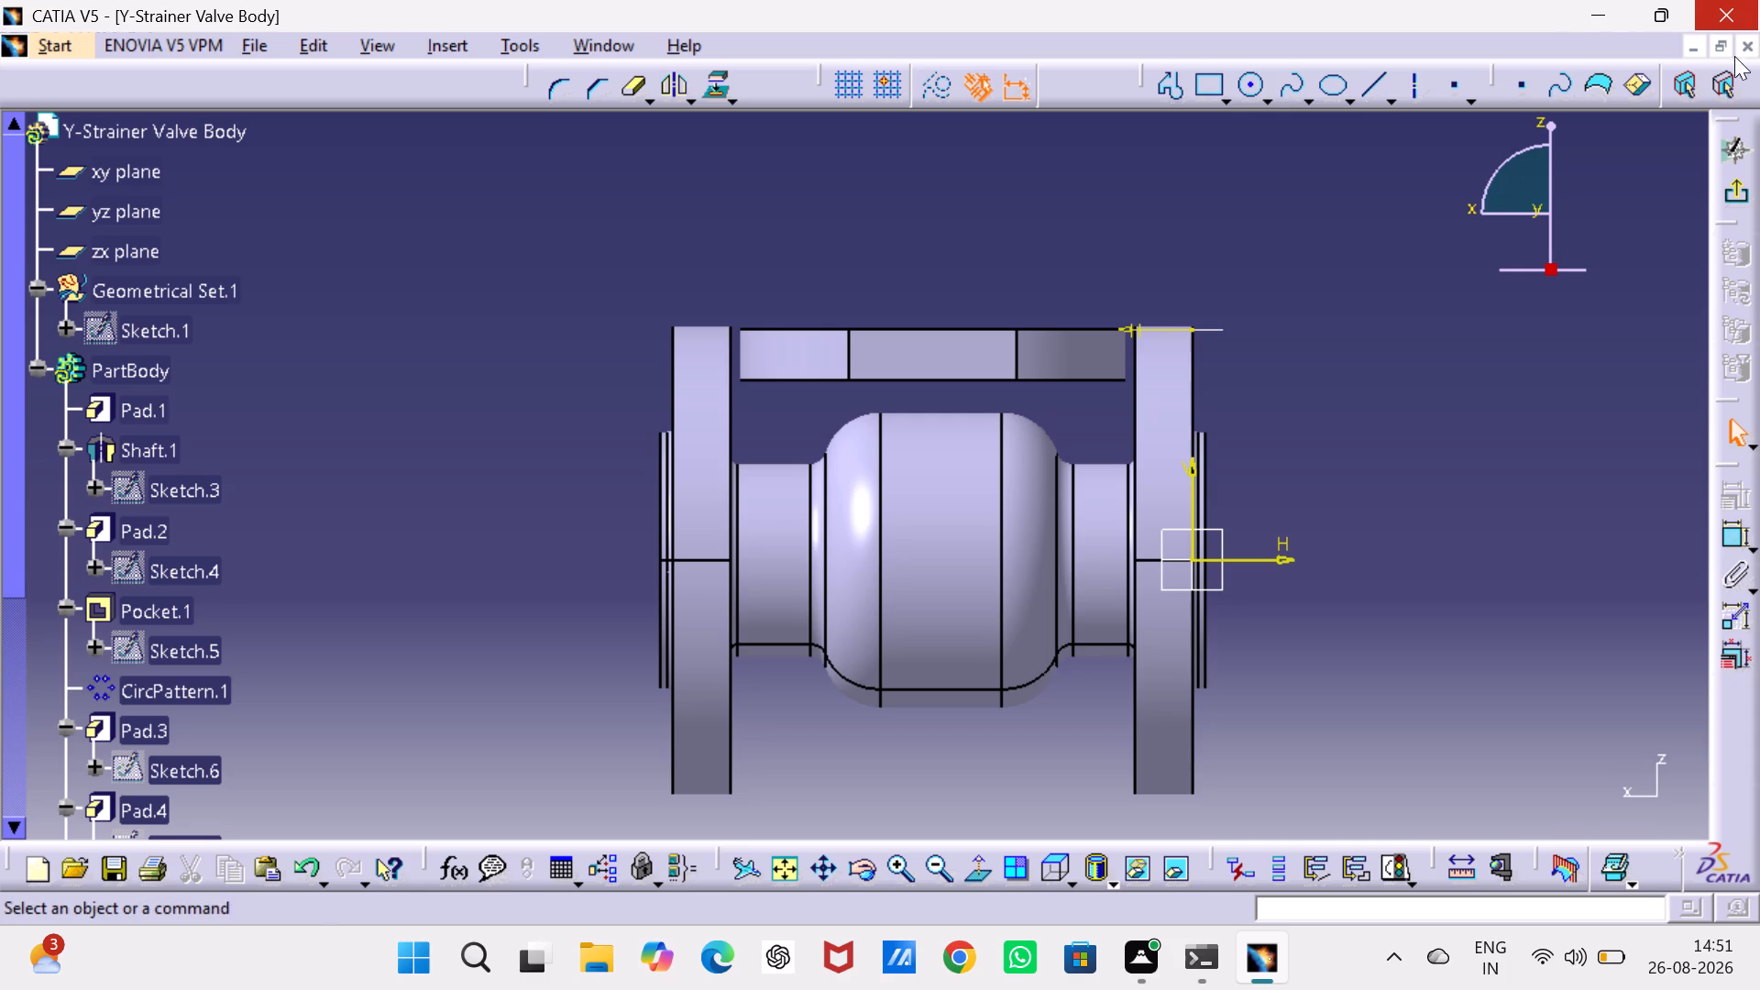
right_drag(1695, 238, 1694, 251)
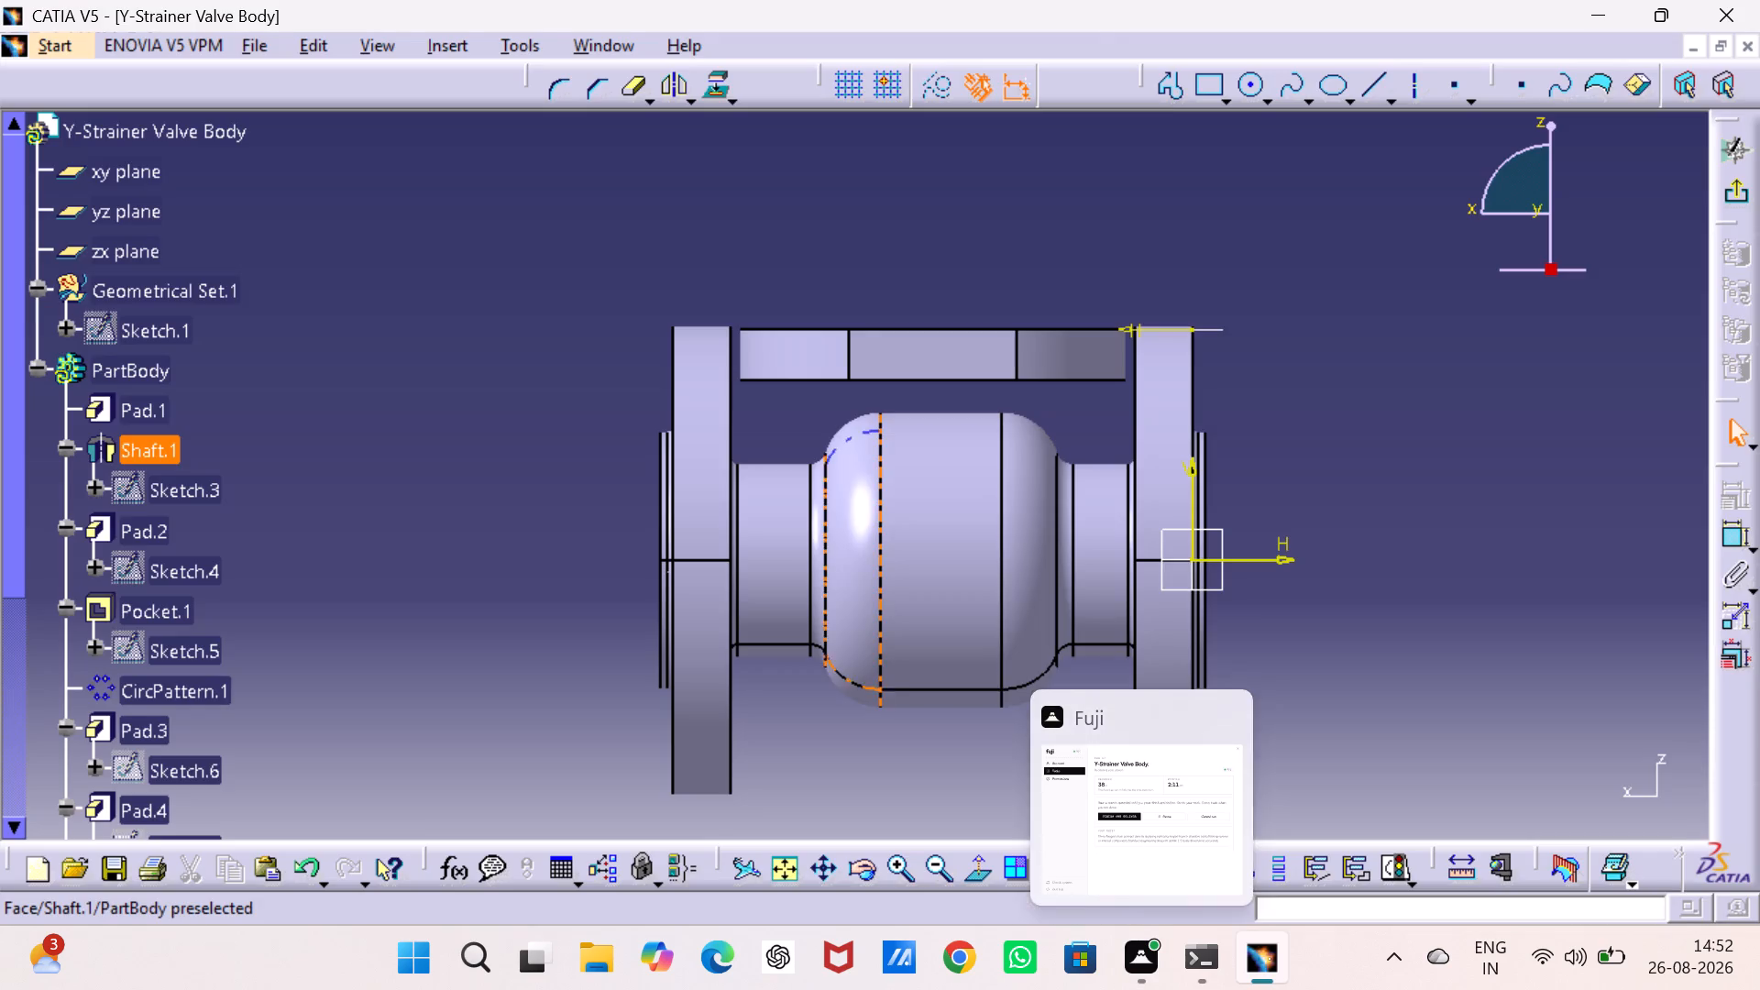
Sketch a profile with an arc of about 48 mm radius from the body's lower edge, continued by a vertical line to the top flange's underside.
click(1171, 89)
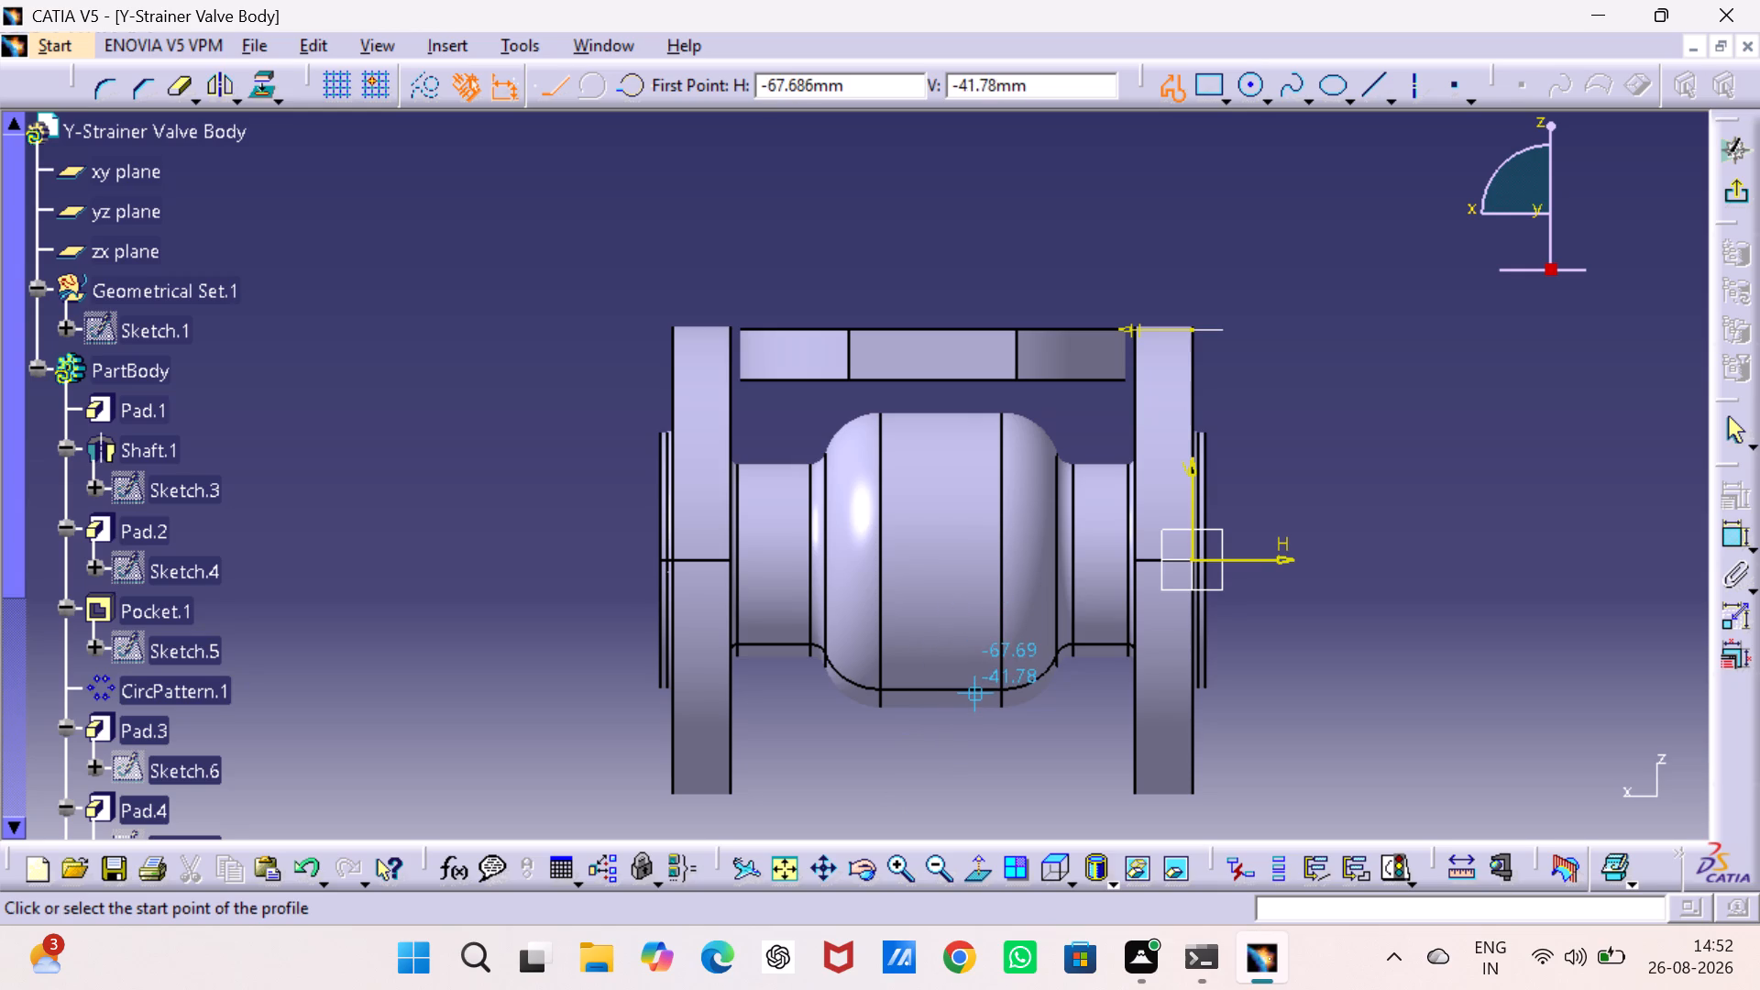
drag(1002, 689, 1109, 591)
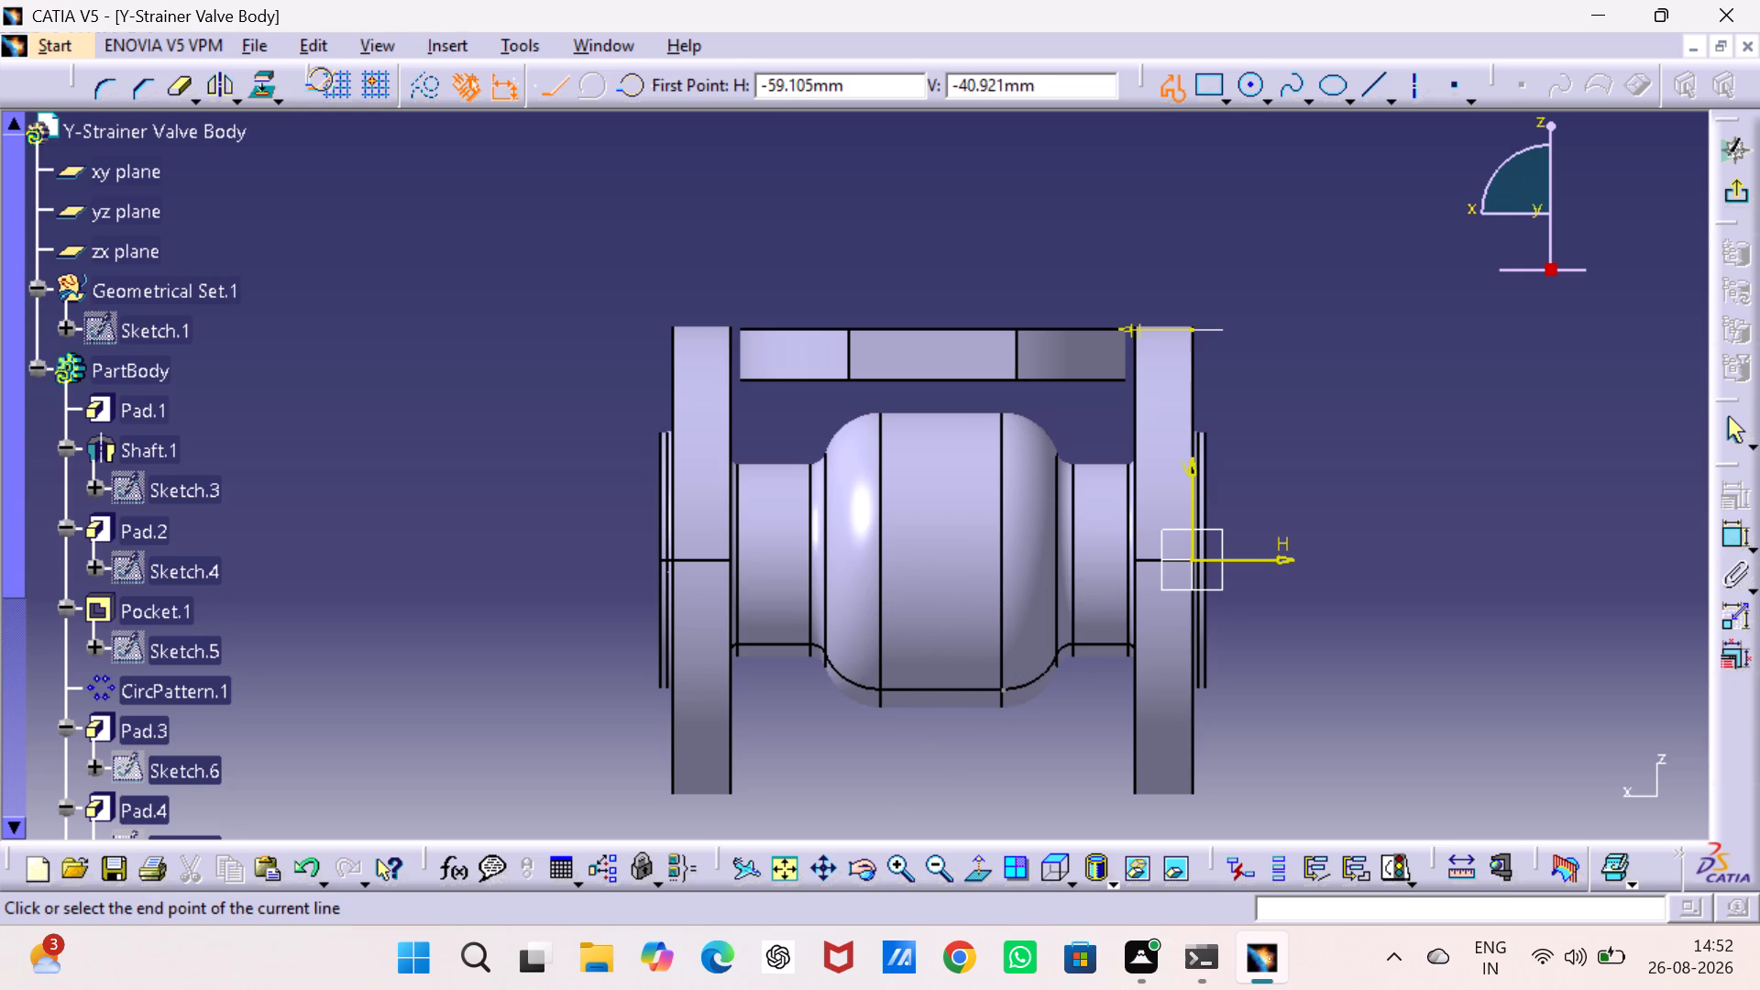
drag(1109, 591, 1108, 526)
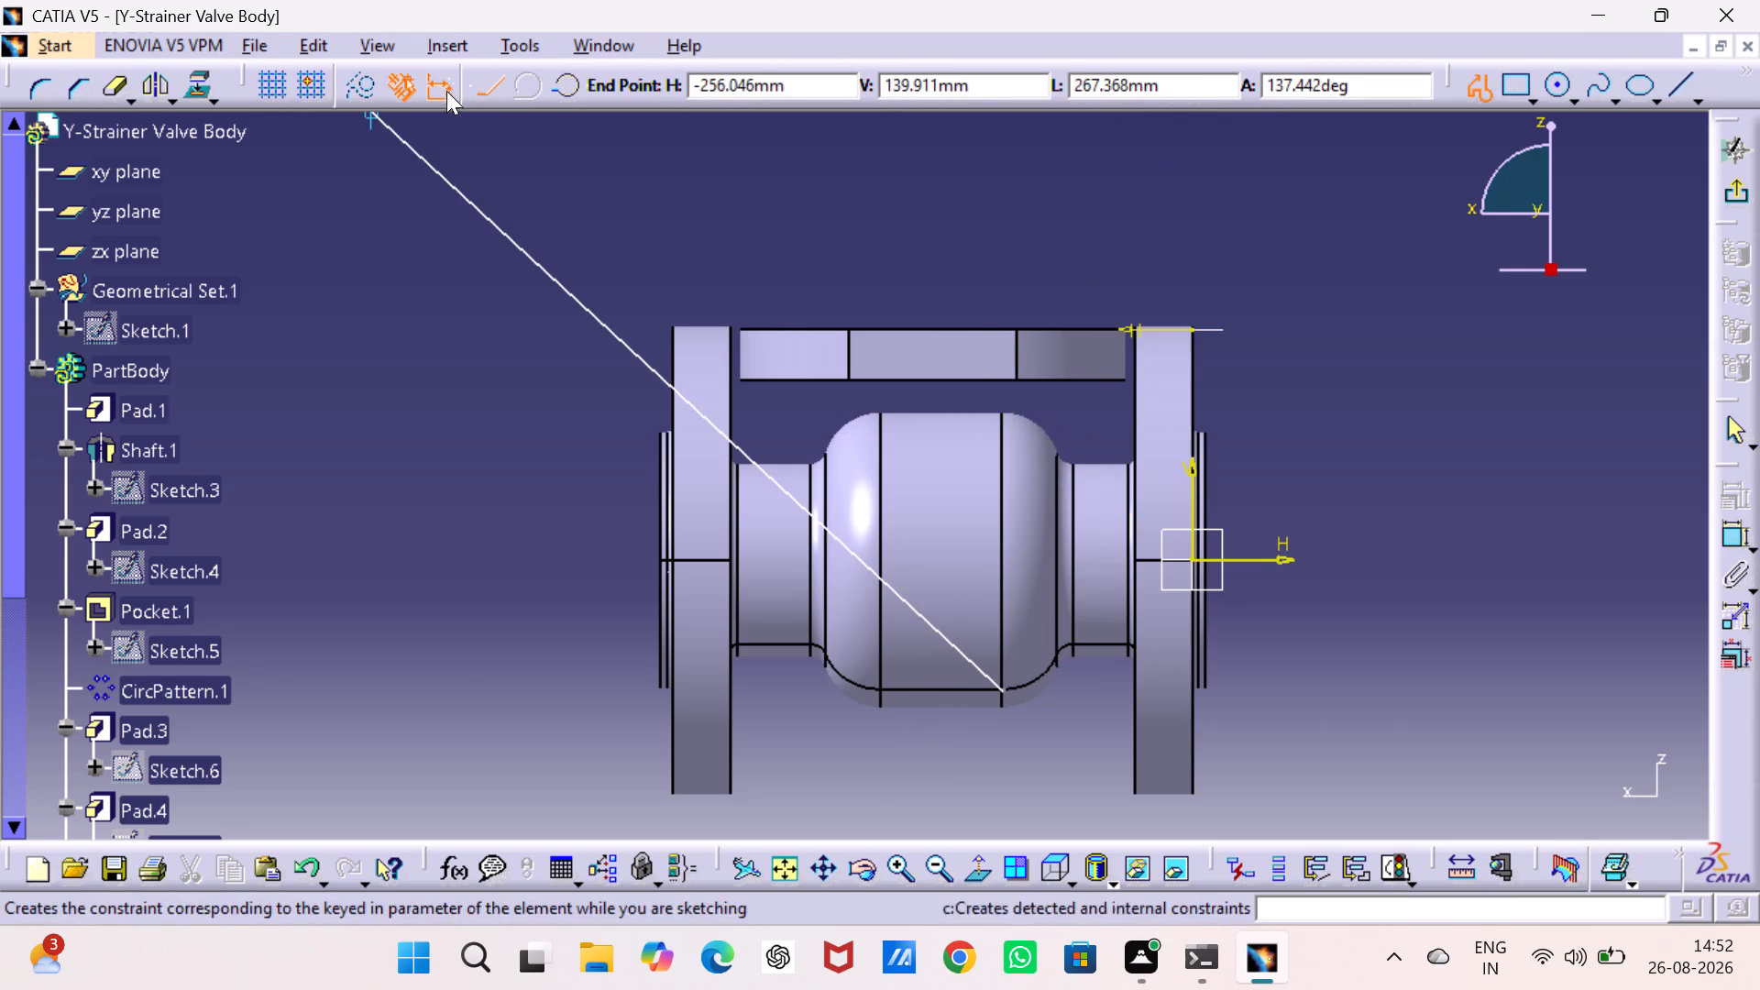
click(569, 84)
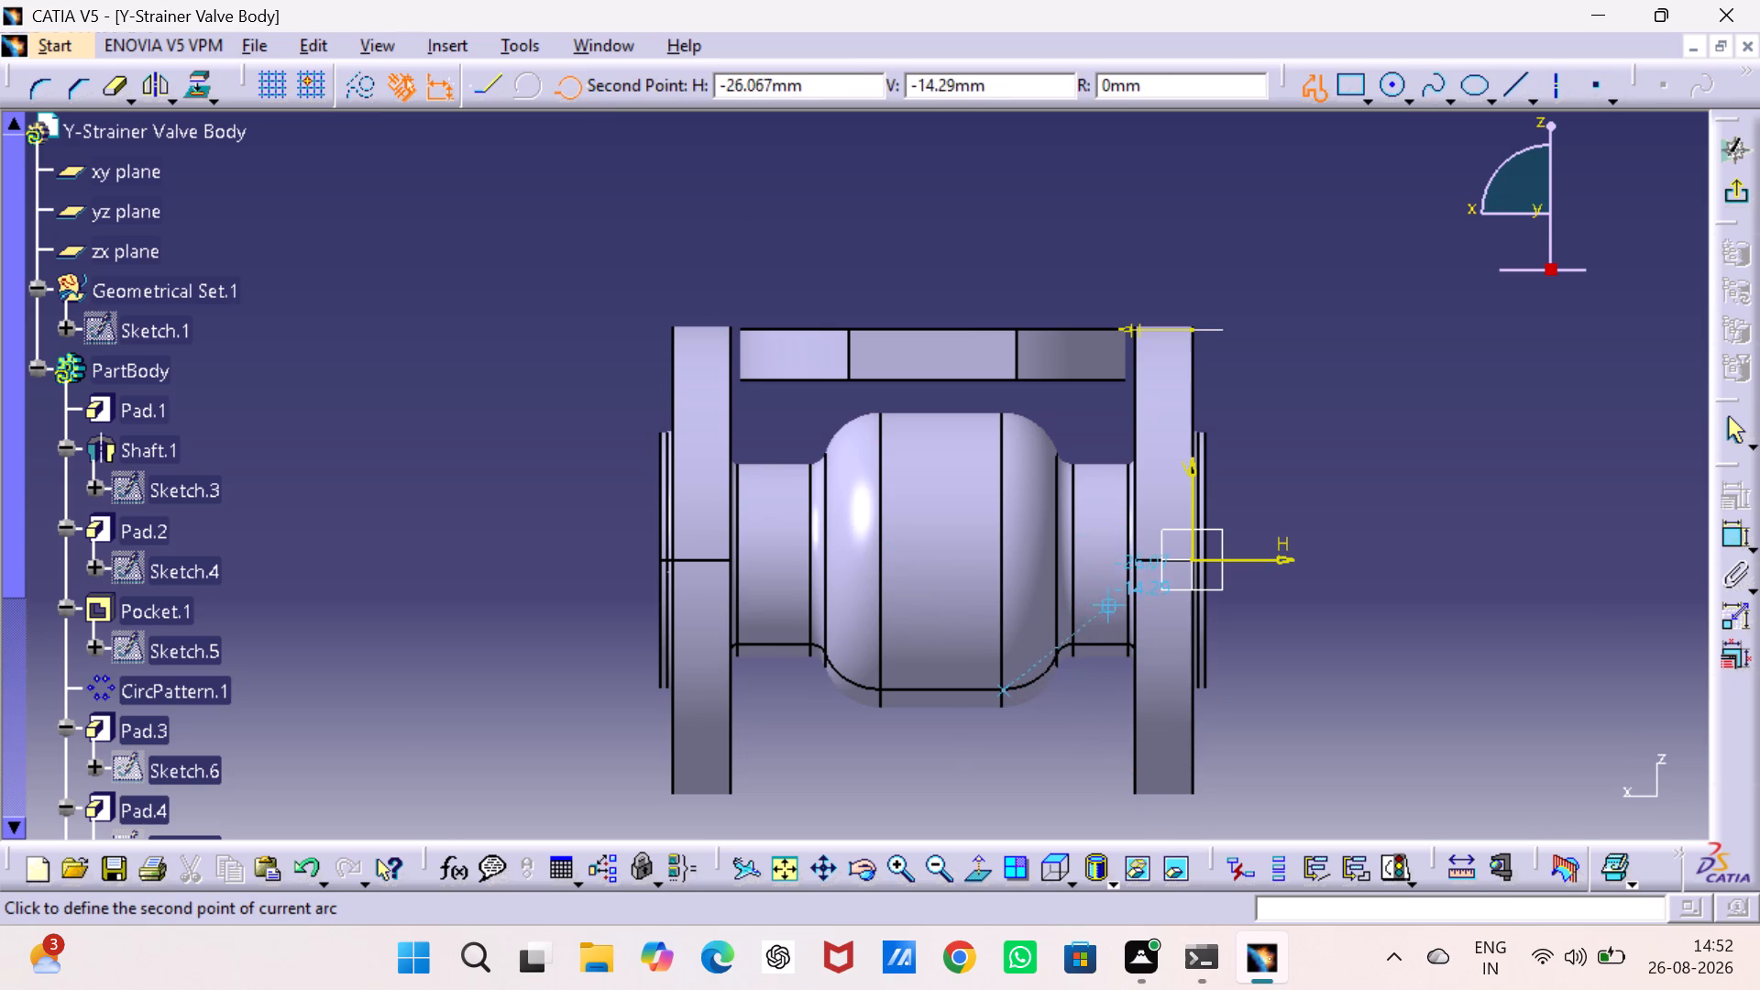
click(1081, 590)
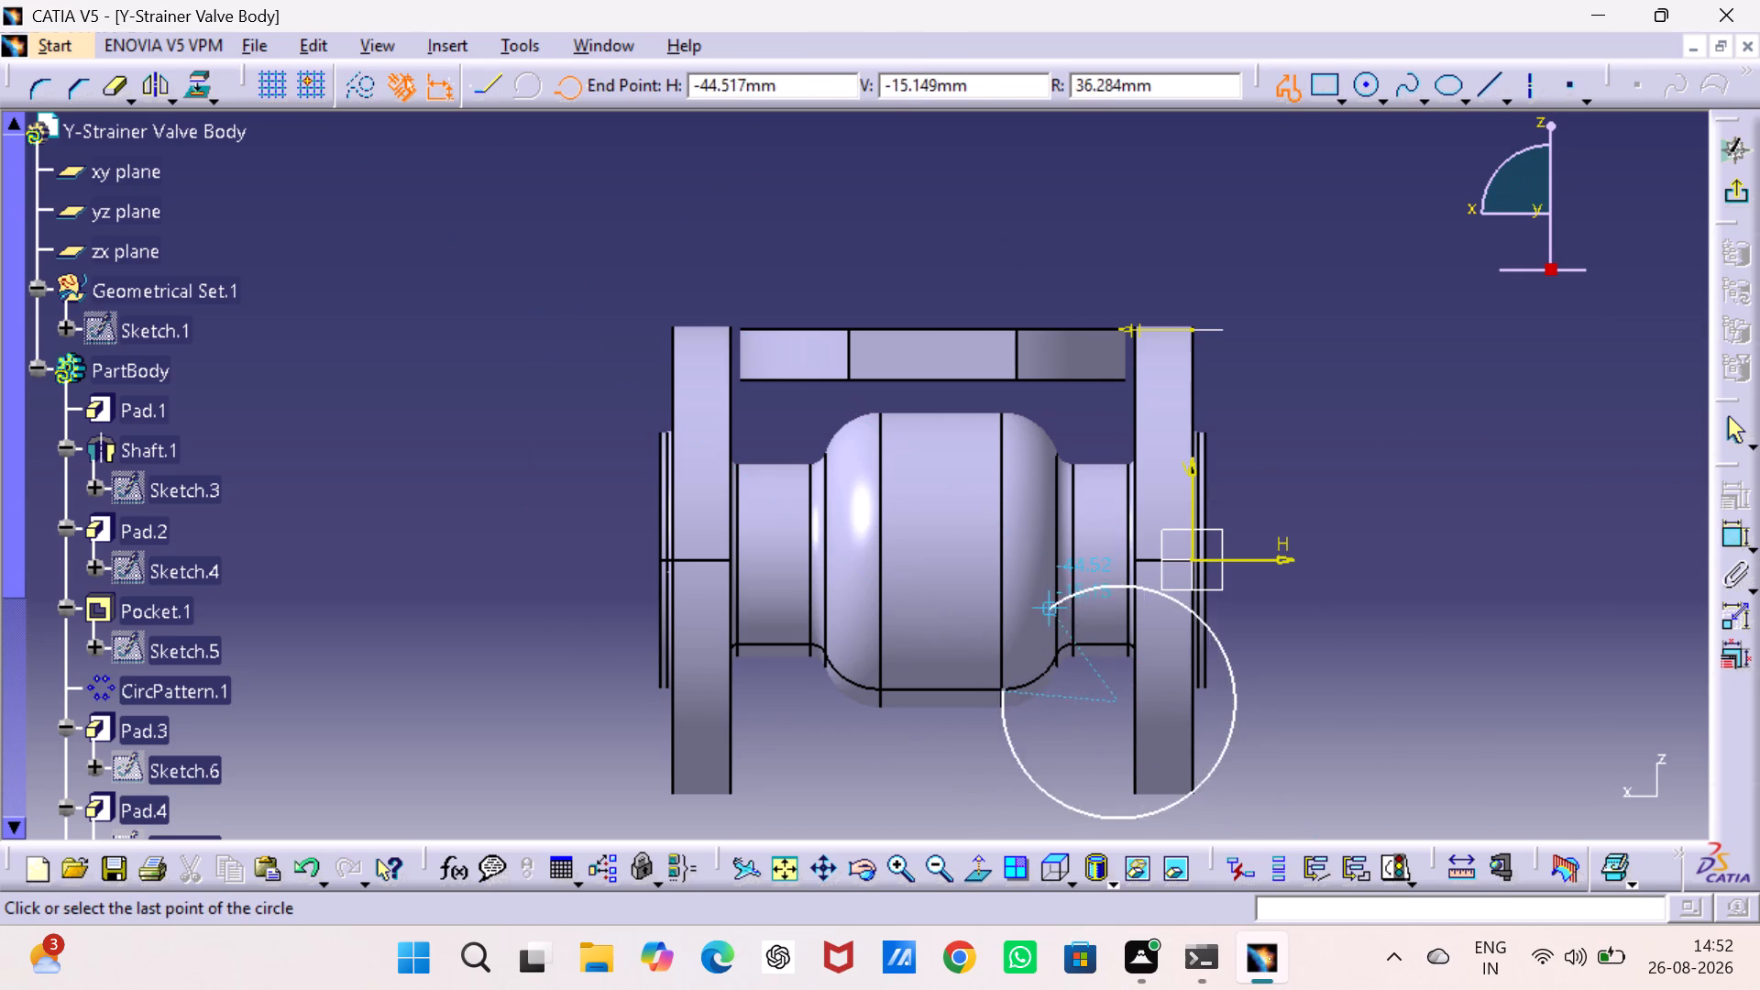
click(1075, 508)
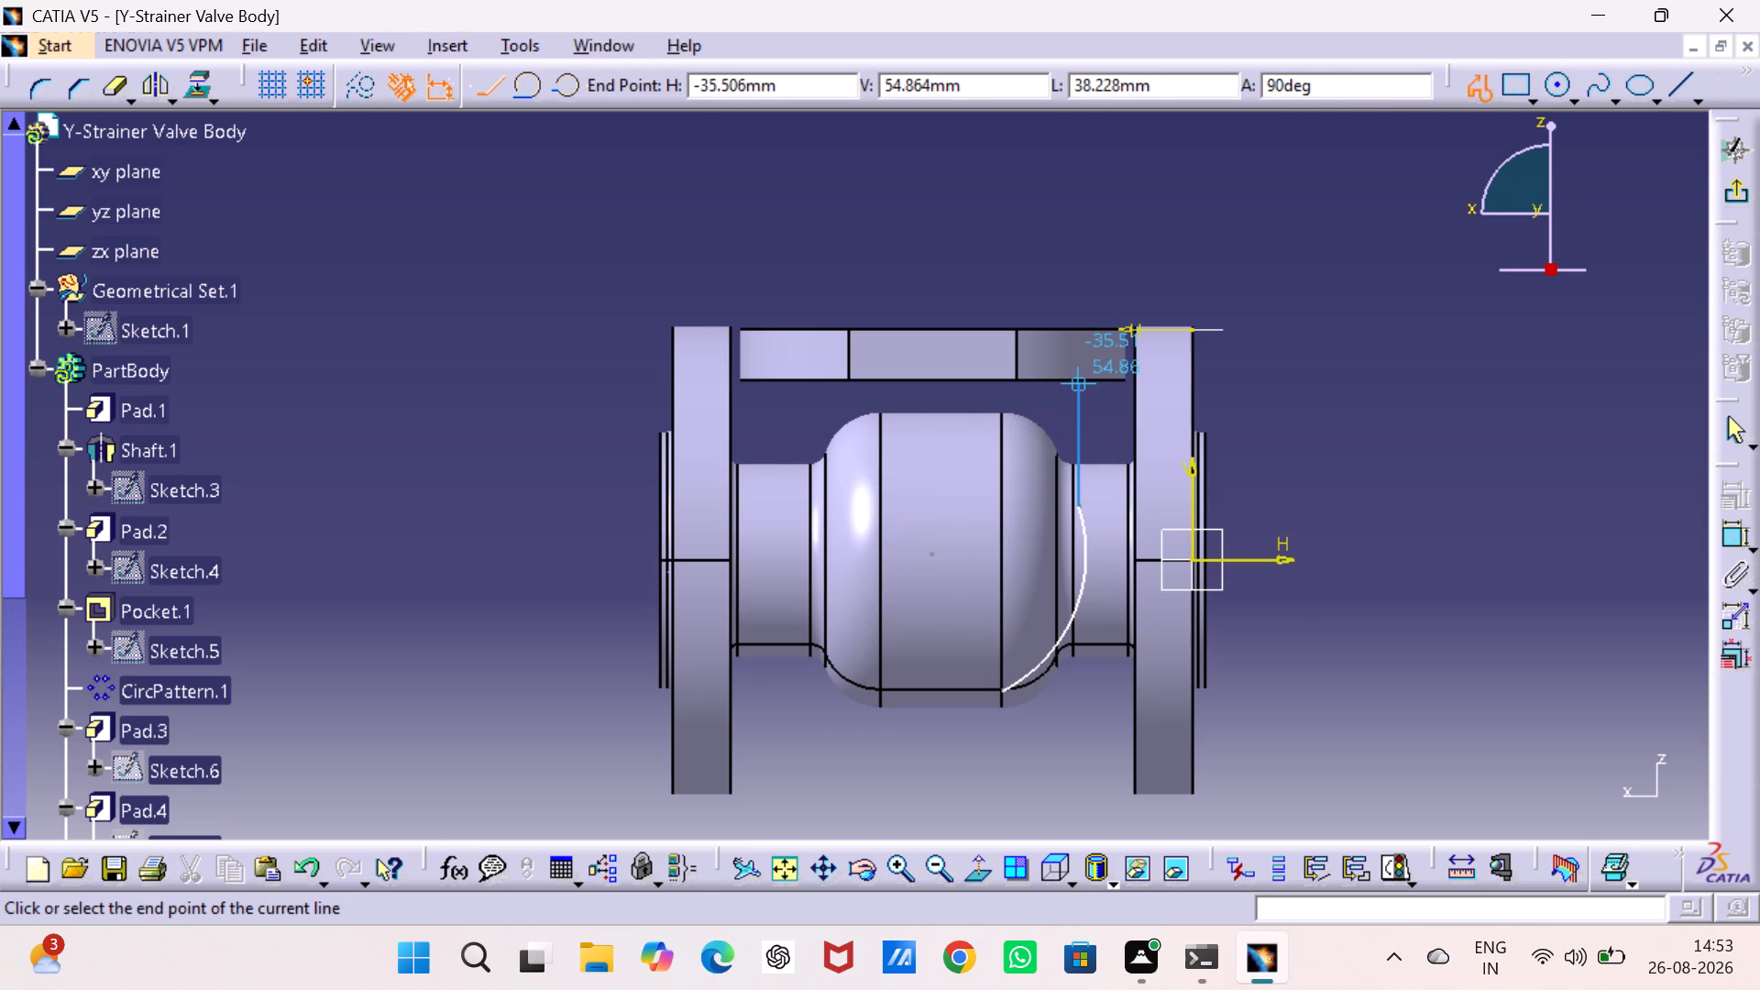
click(1074, 375)
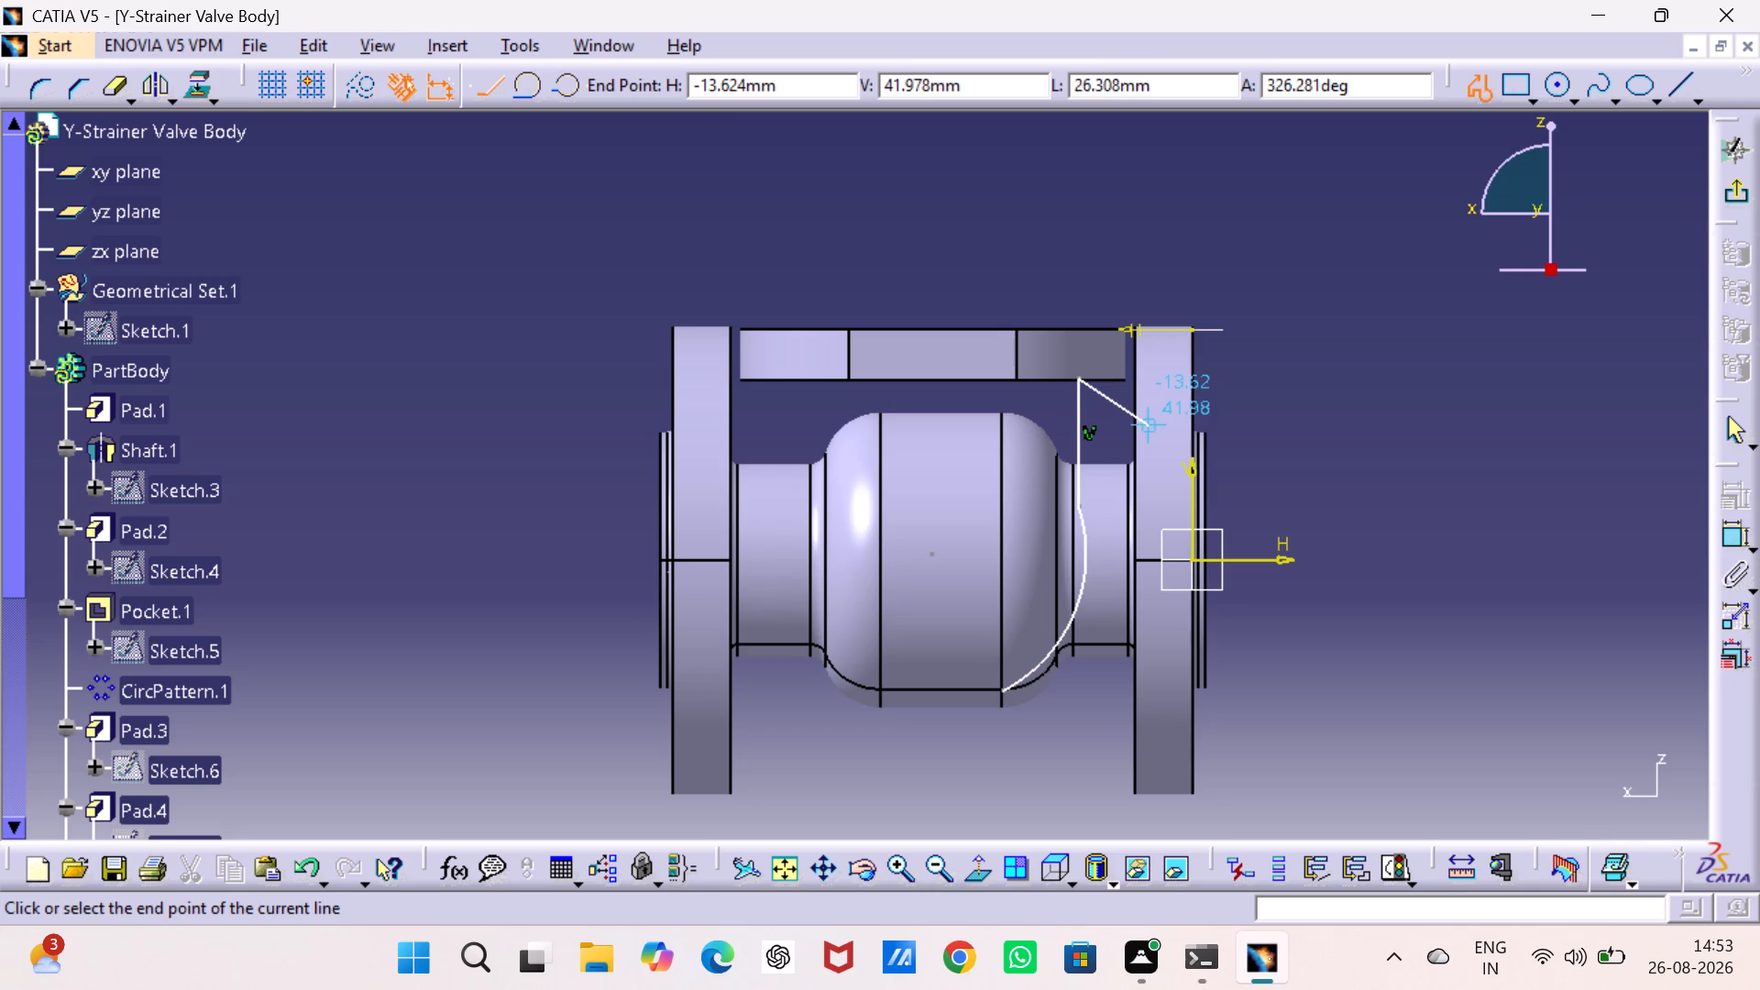
key(Escape)
key(Escape)
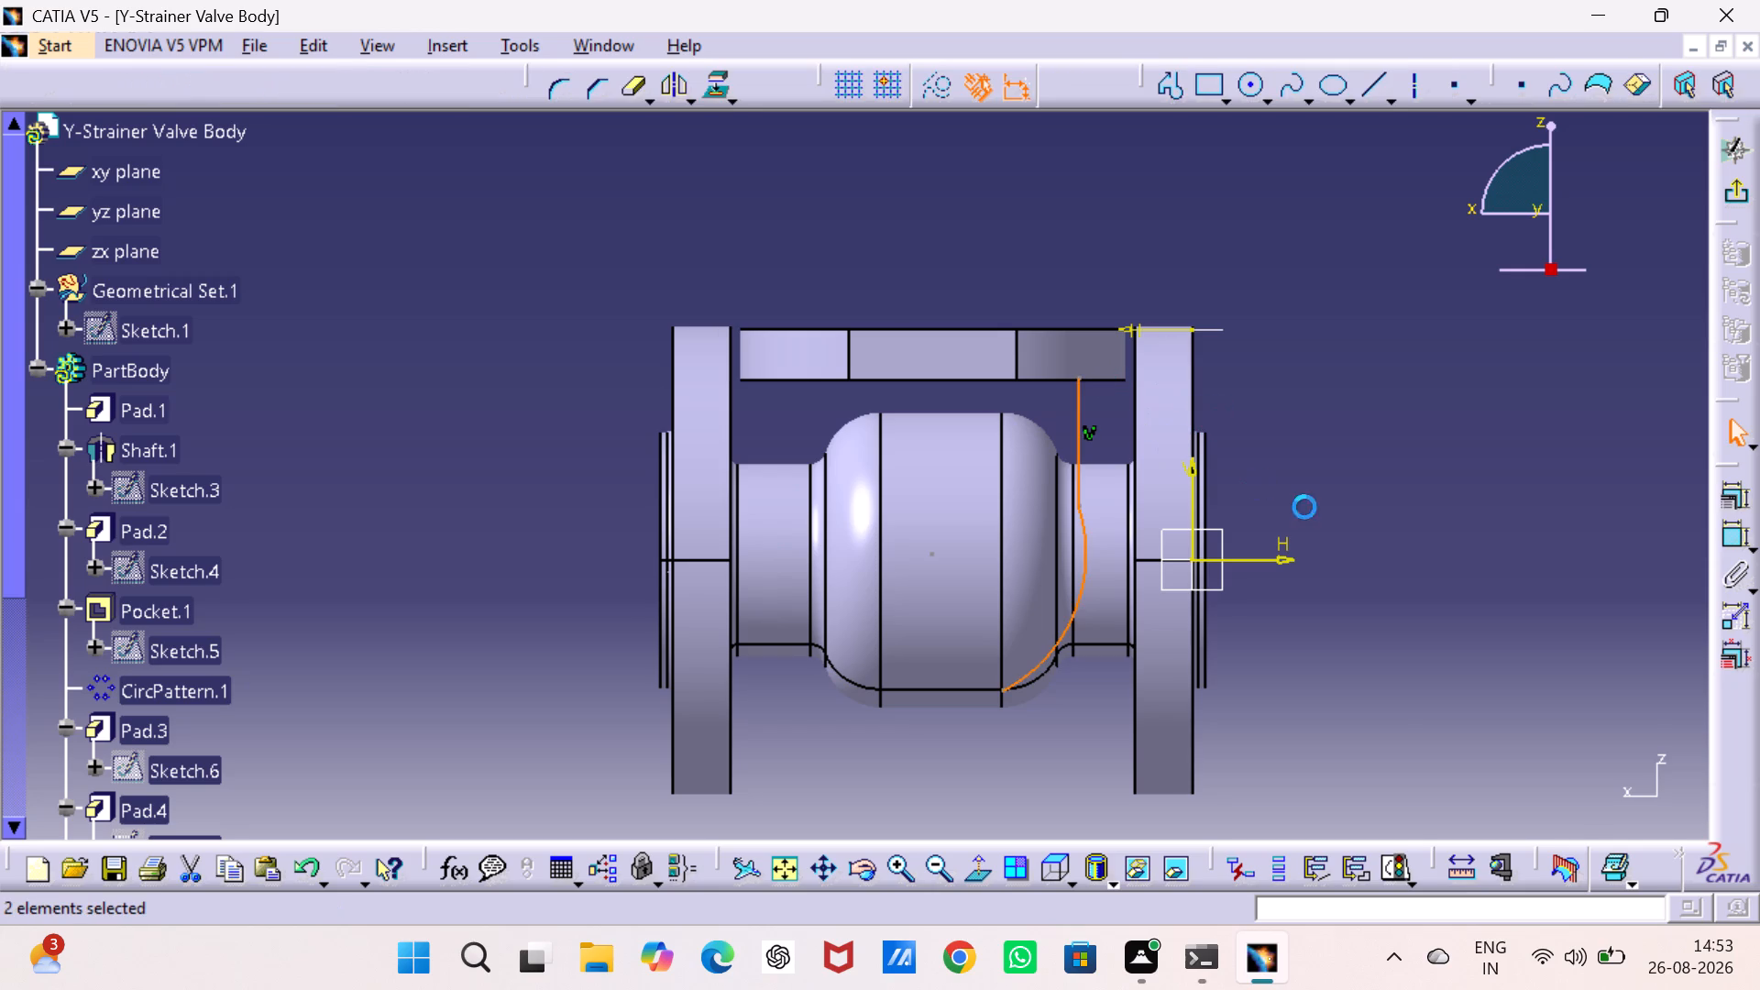
key(Escape)
Constrain the arc and the vertical line of the profile as tangent.
double_click(1722, 533)
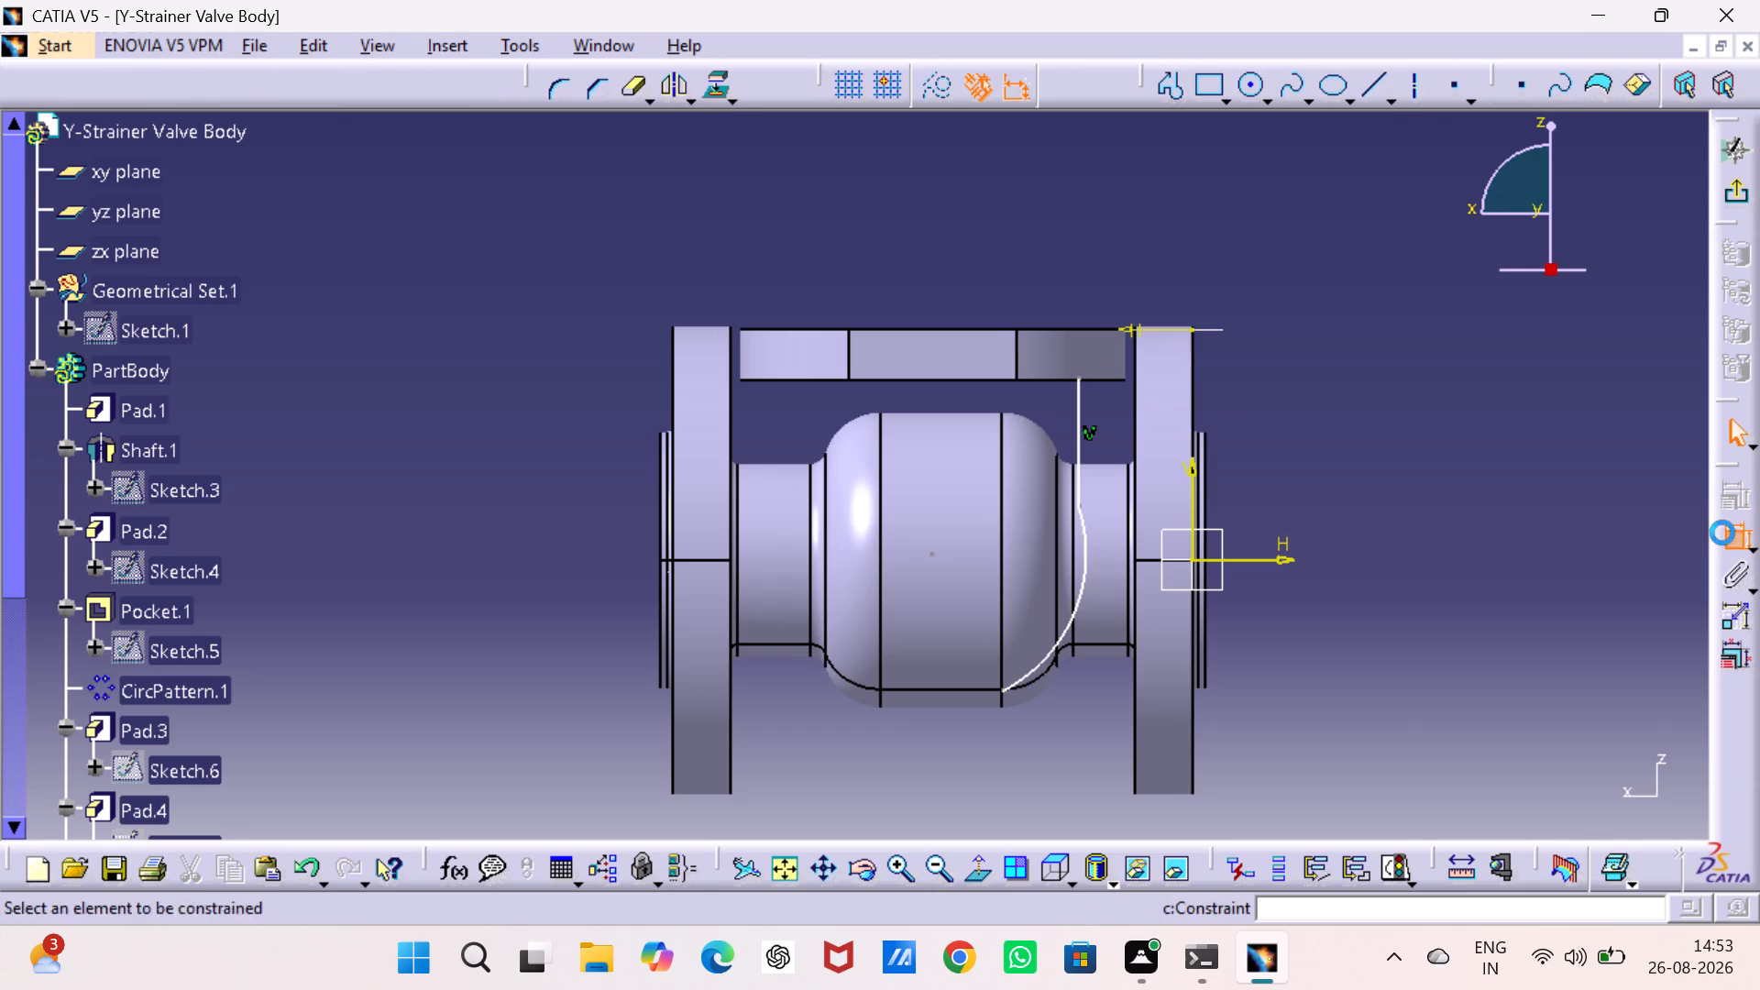
click(1081, 575)
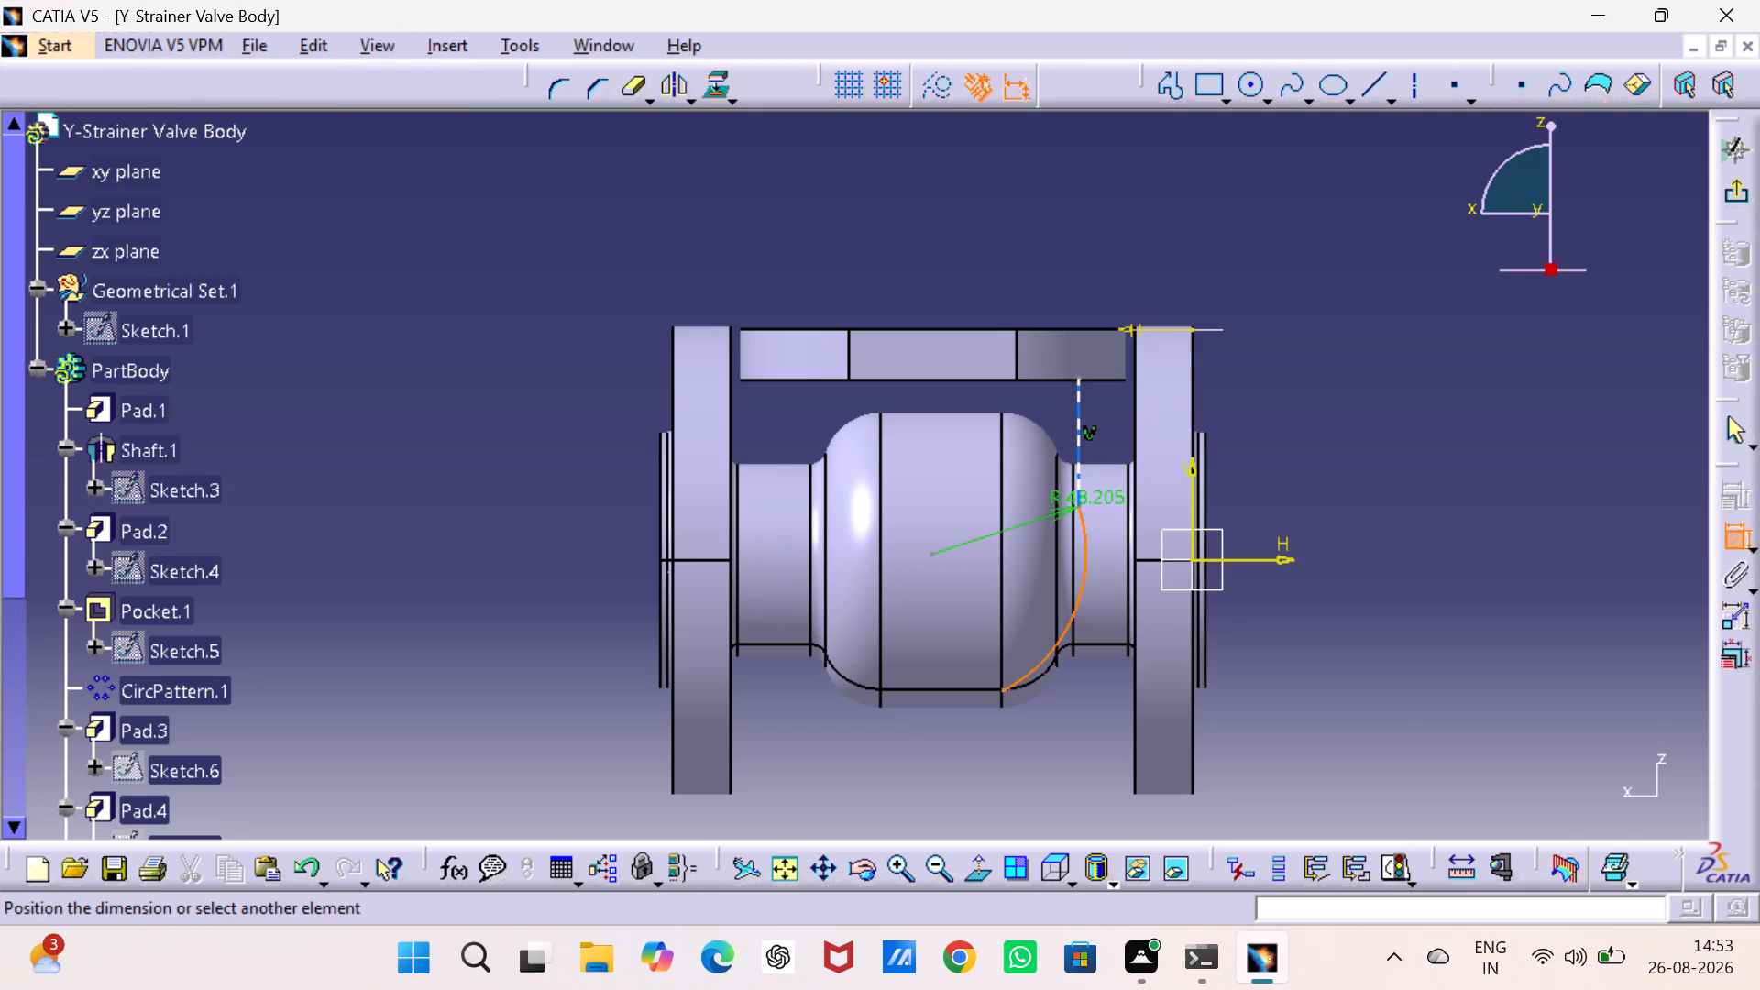
click(1076, 482)
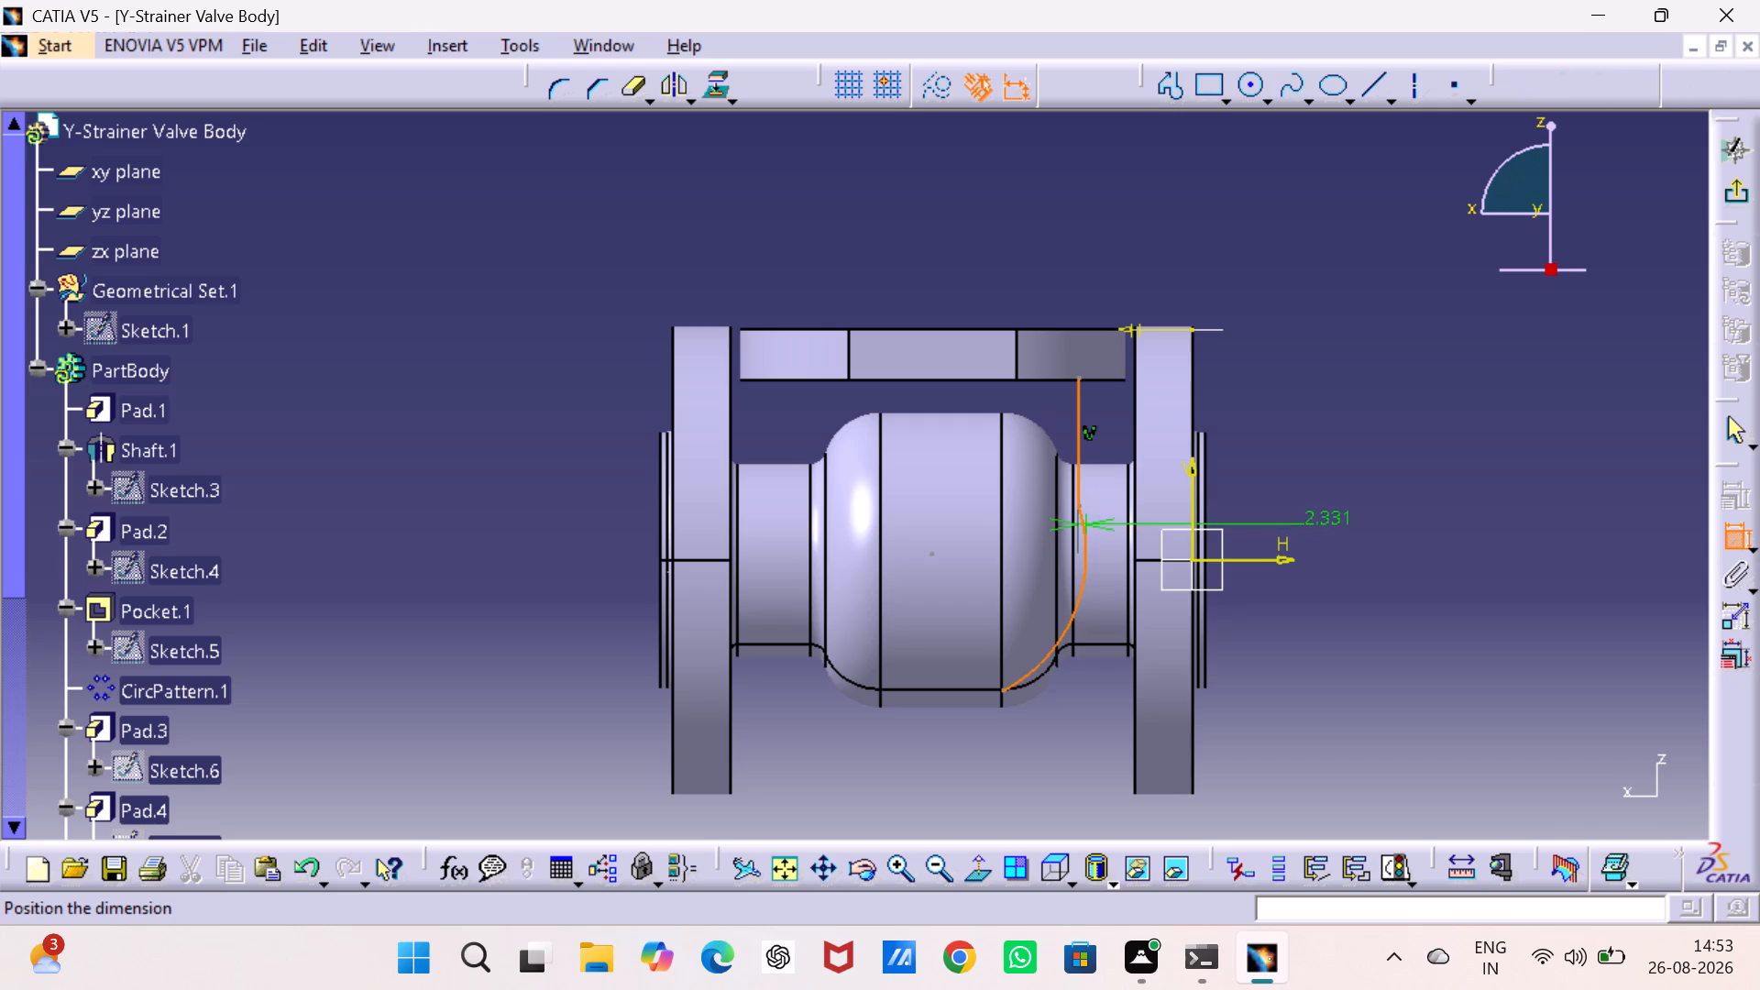
right_click(1330, 510)
click(1374, 631)
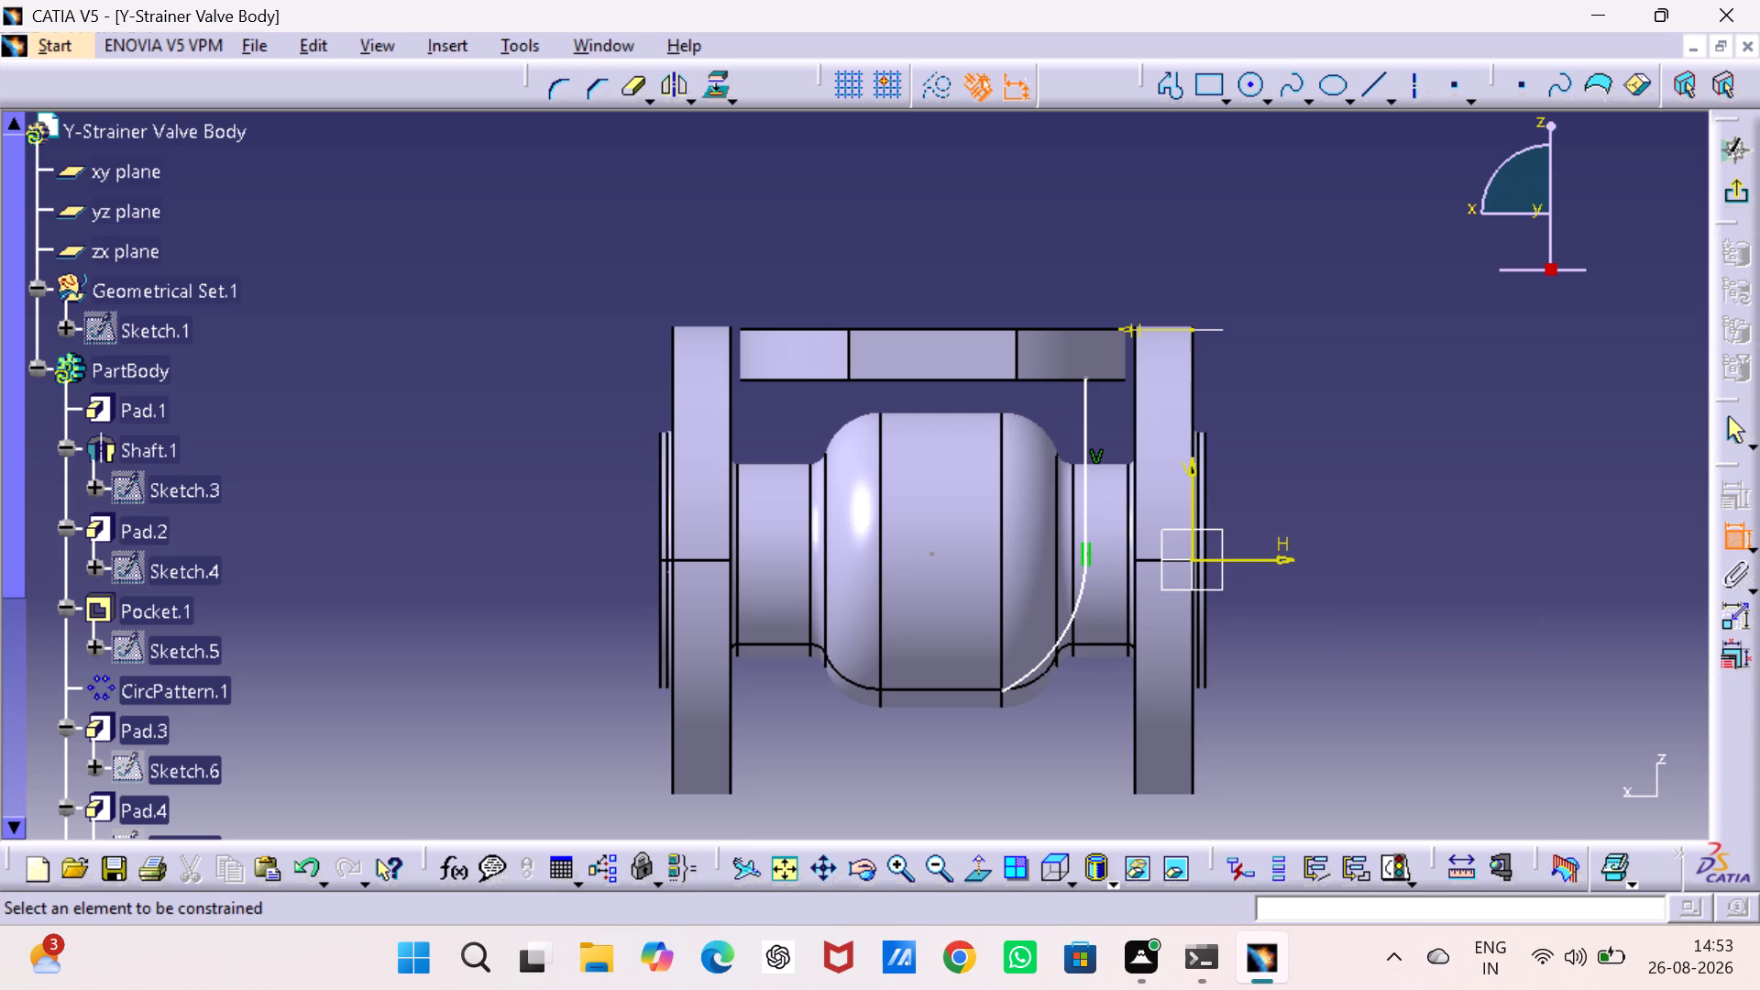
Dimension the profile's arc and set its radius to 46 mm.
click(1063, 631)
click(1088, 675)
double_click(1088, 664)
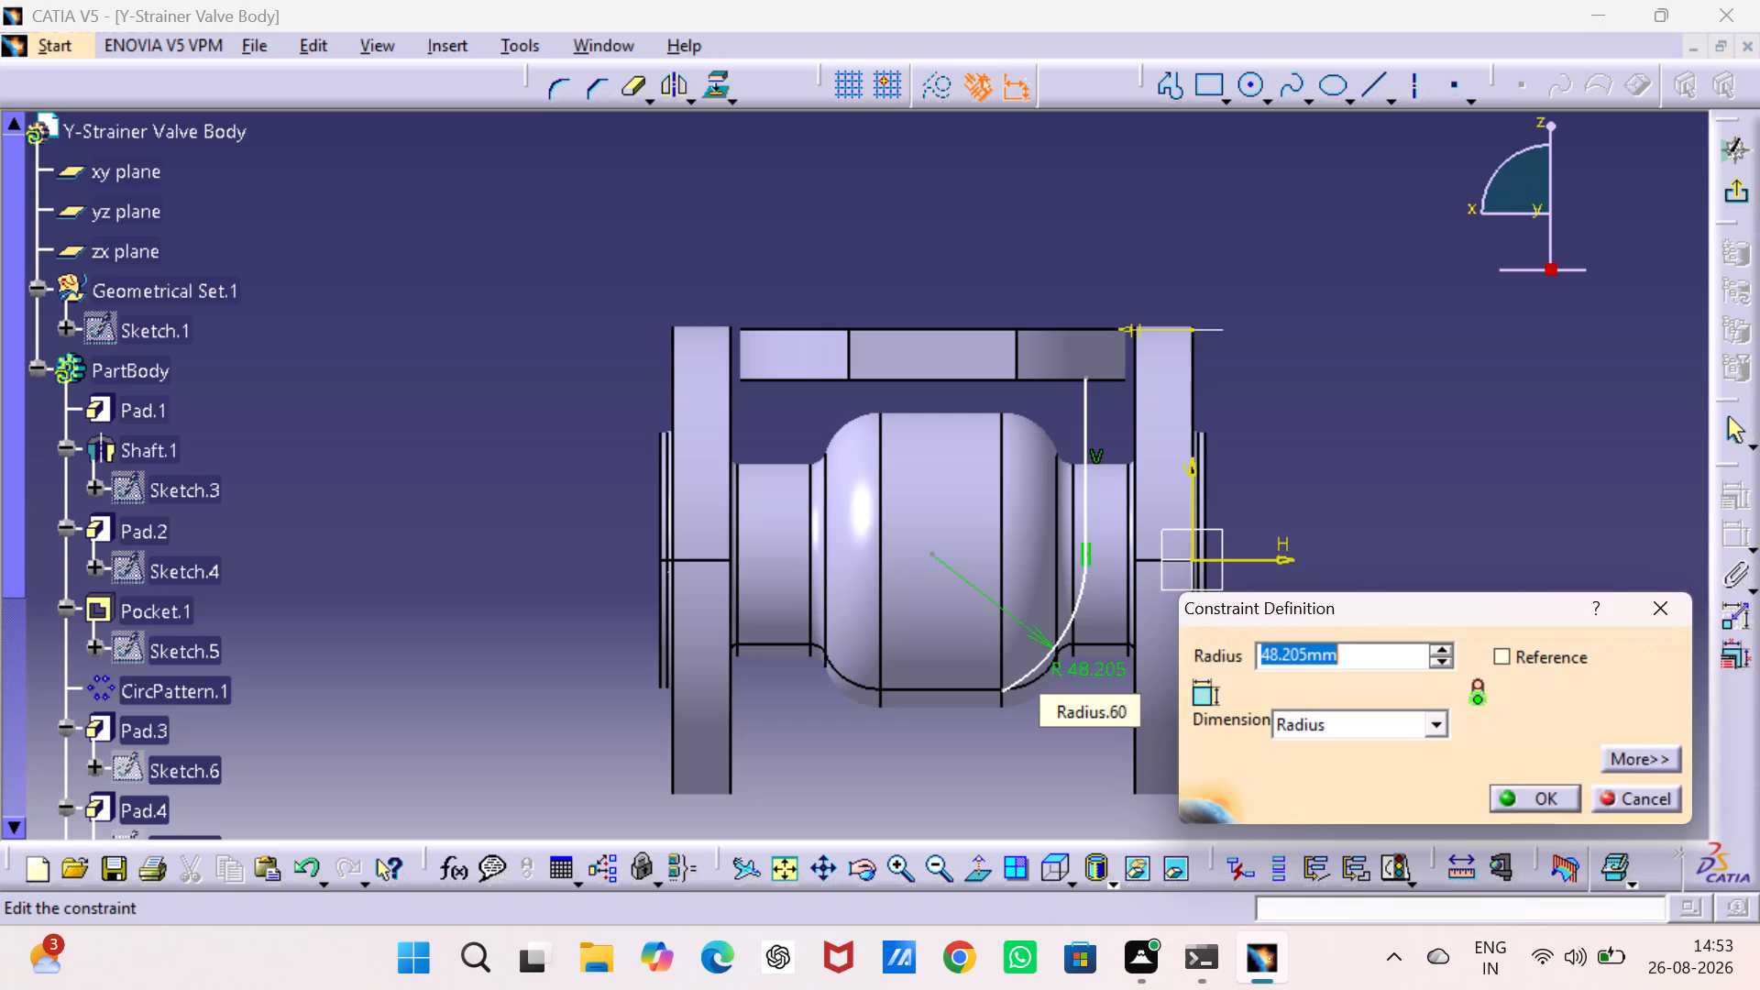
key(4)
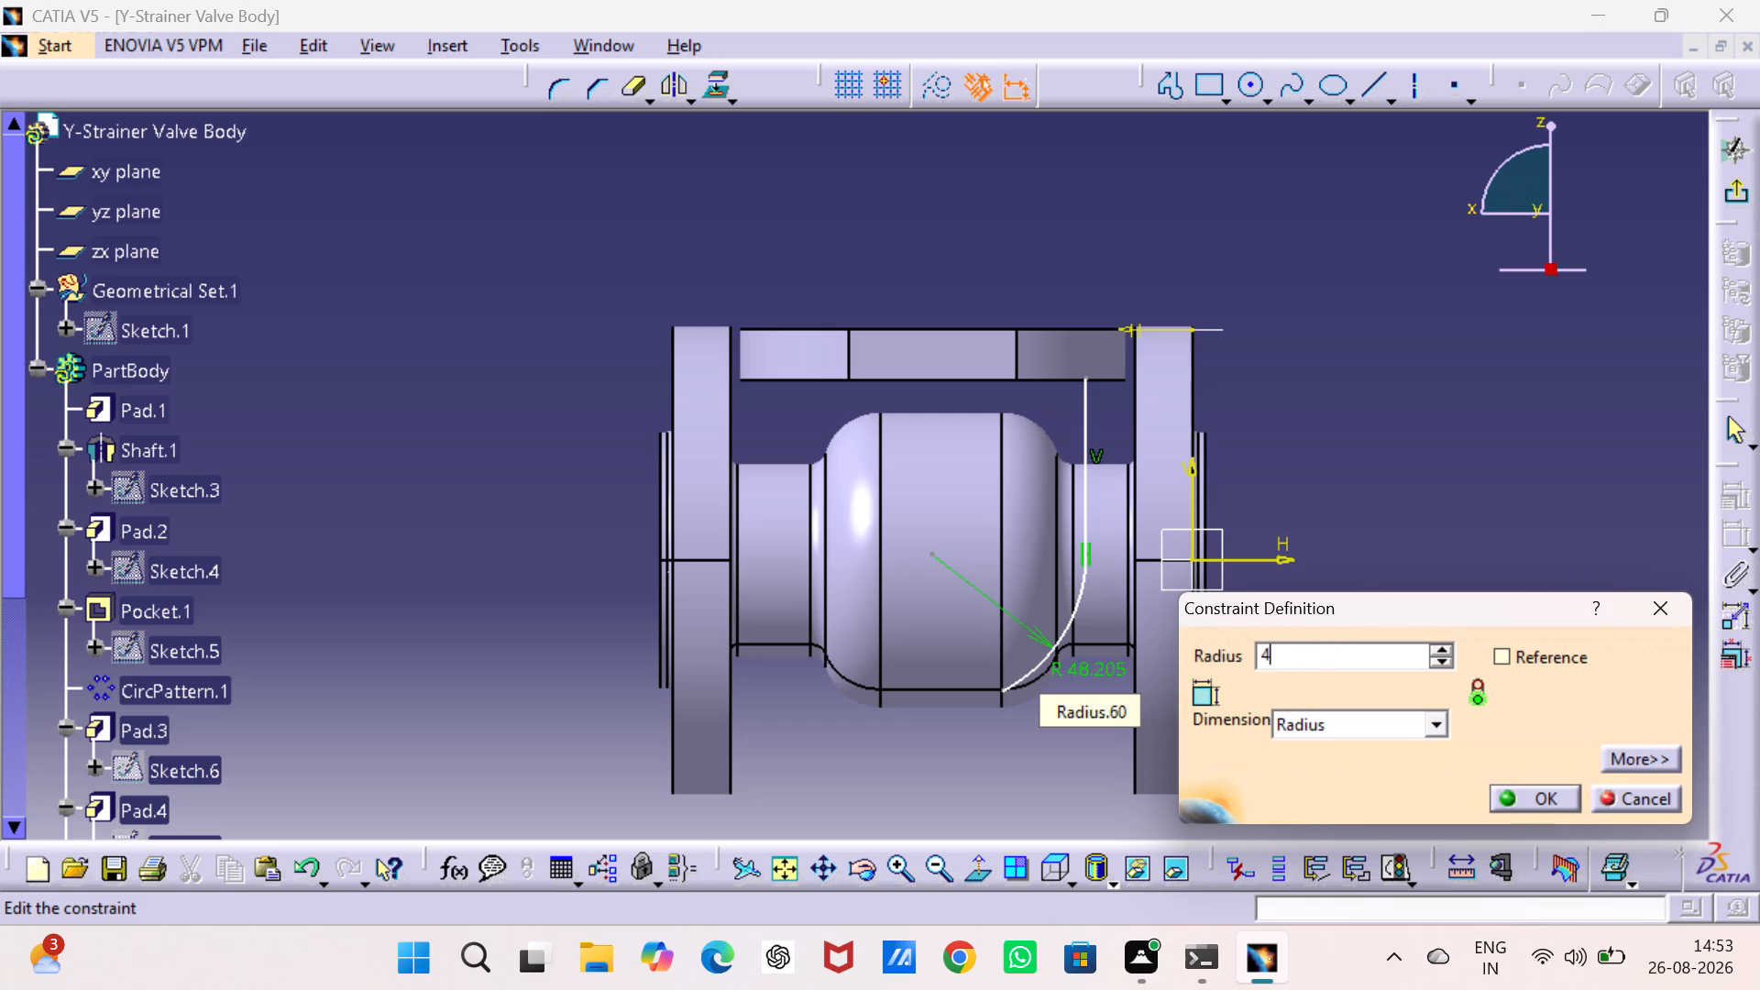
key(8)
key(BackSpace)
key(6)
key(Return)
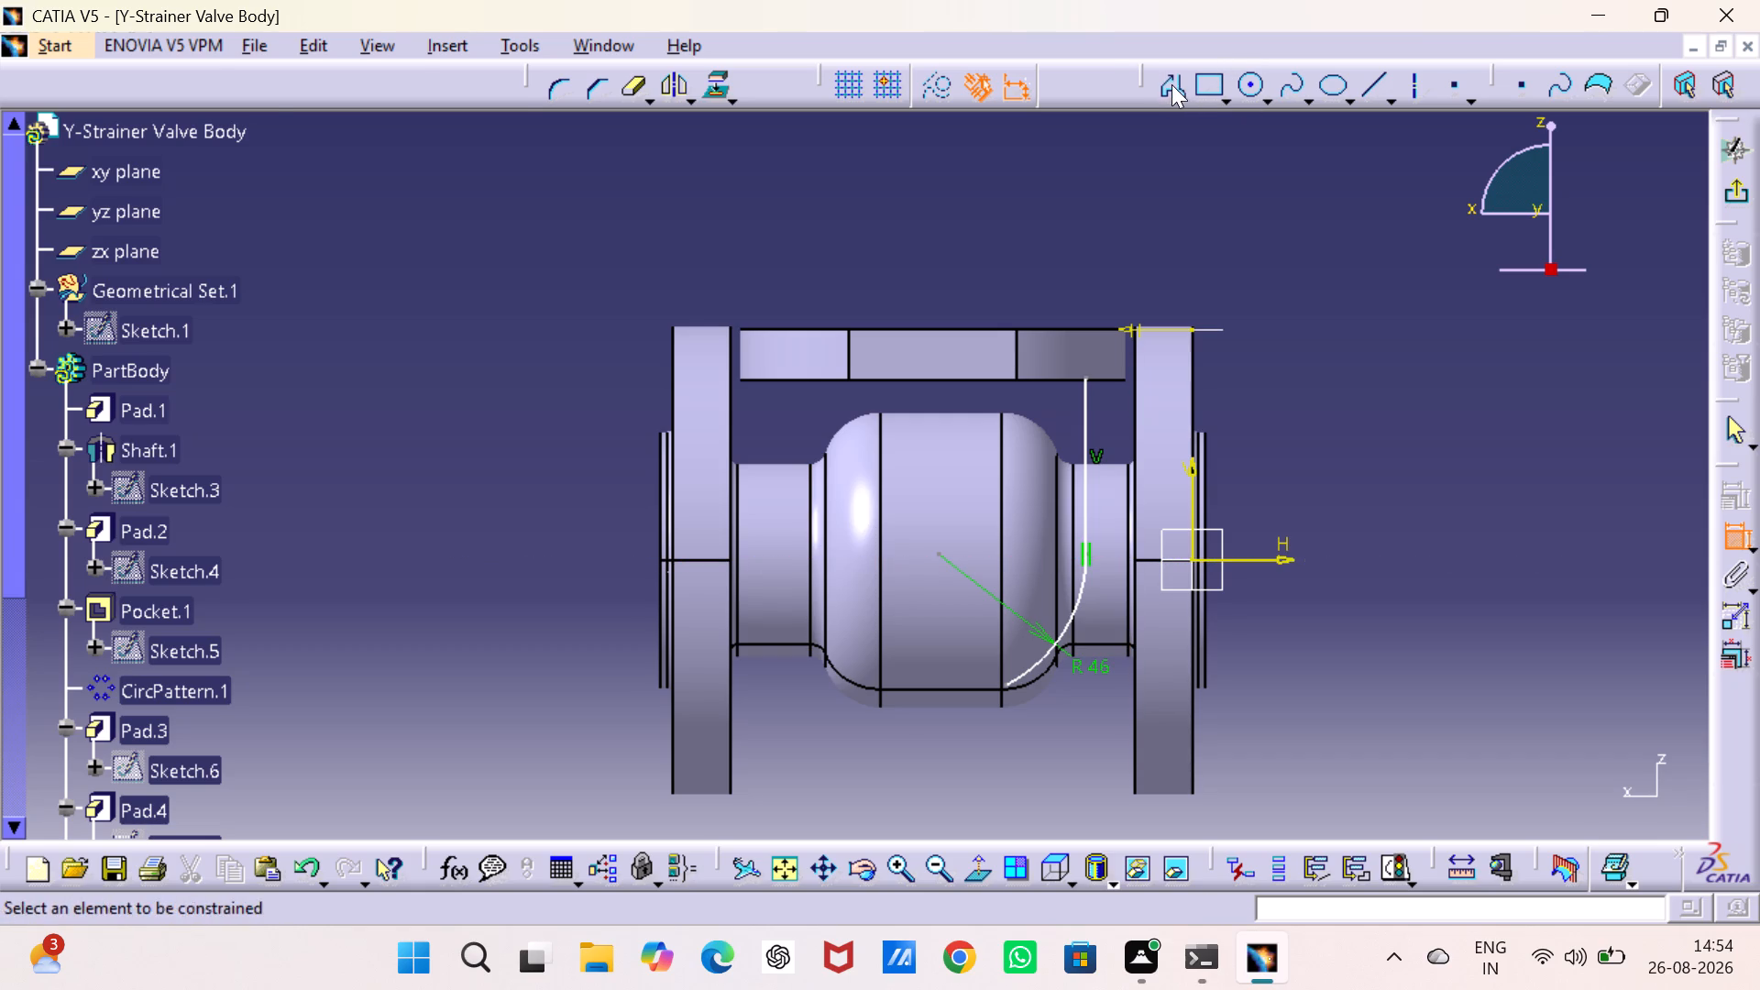
Close the profile with a horizontal line about 43 mm long, a tangent arc, a vertical line about 57 mm long and a line along the flange underside.
click(1171, 84)
click(1000, 686)
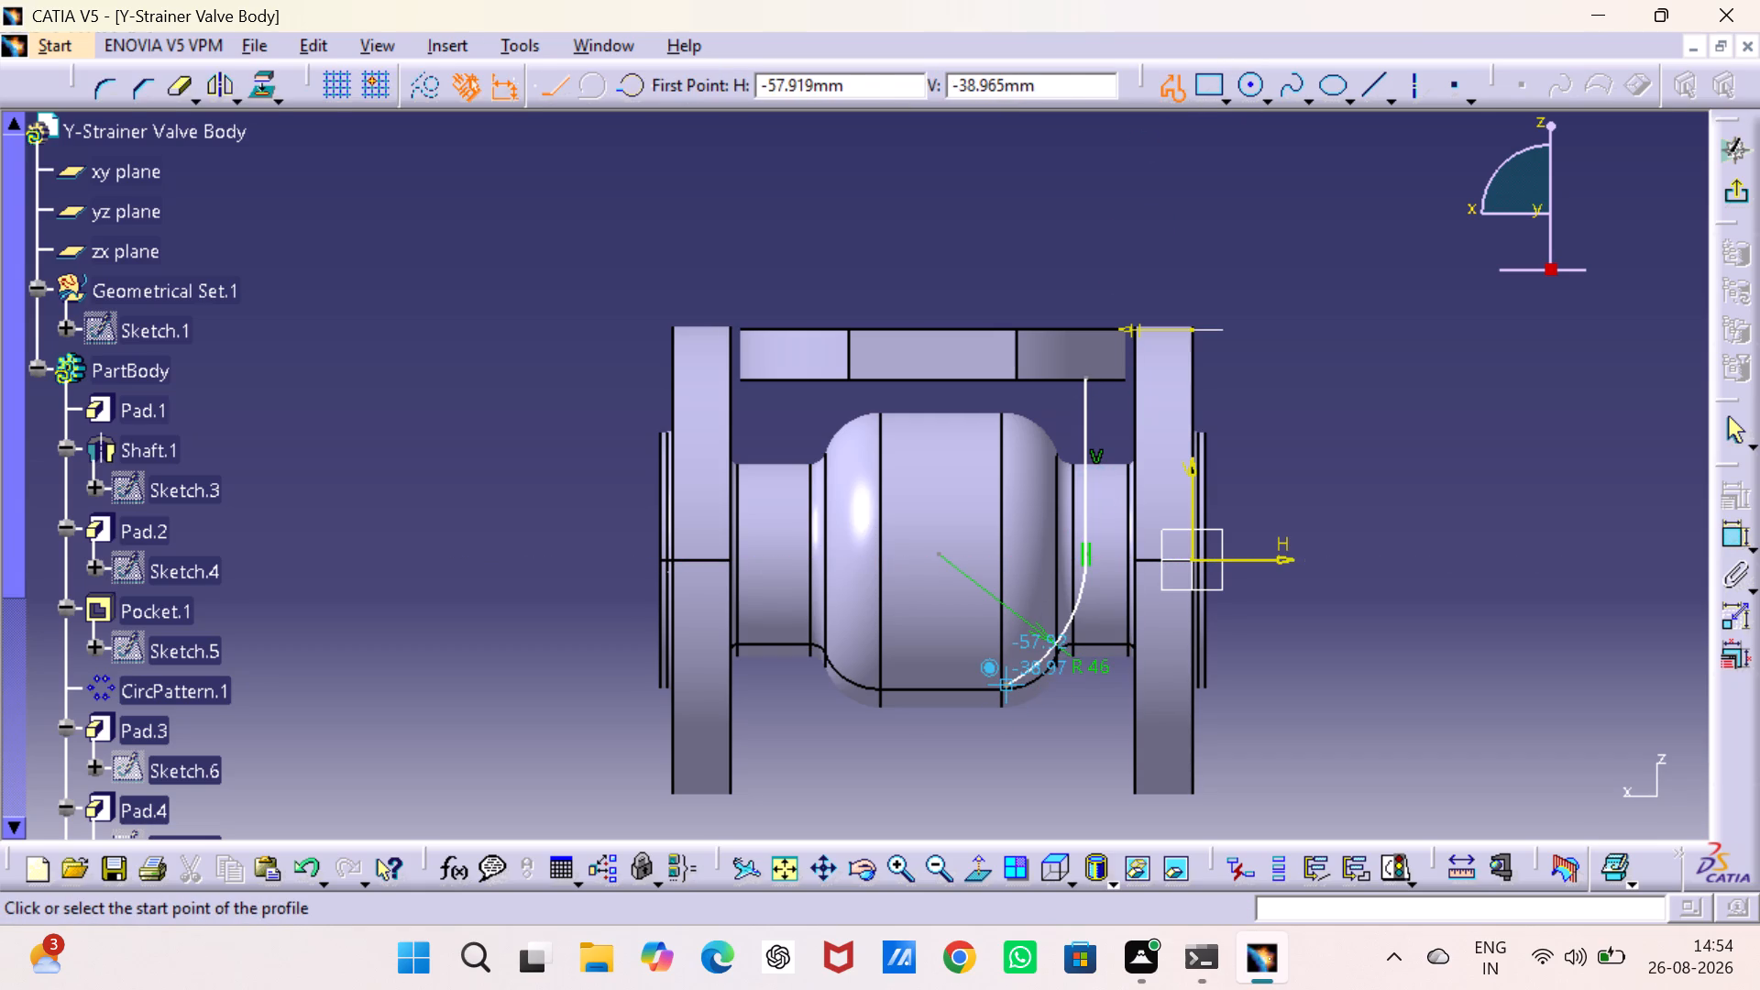
click(869, 685)
drag(869, 685, 762, 438)
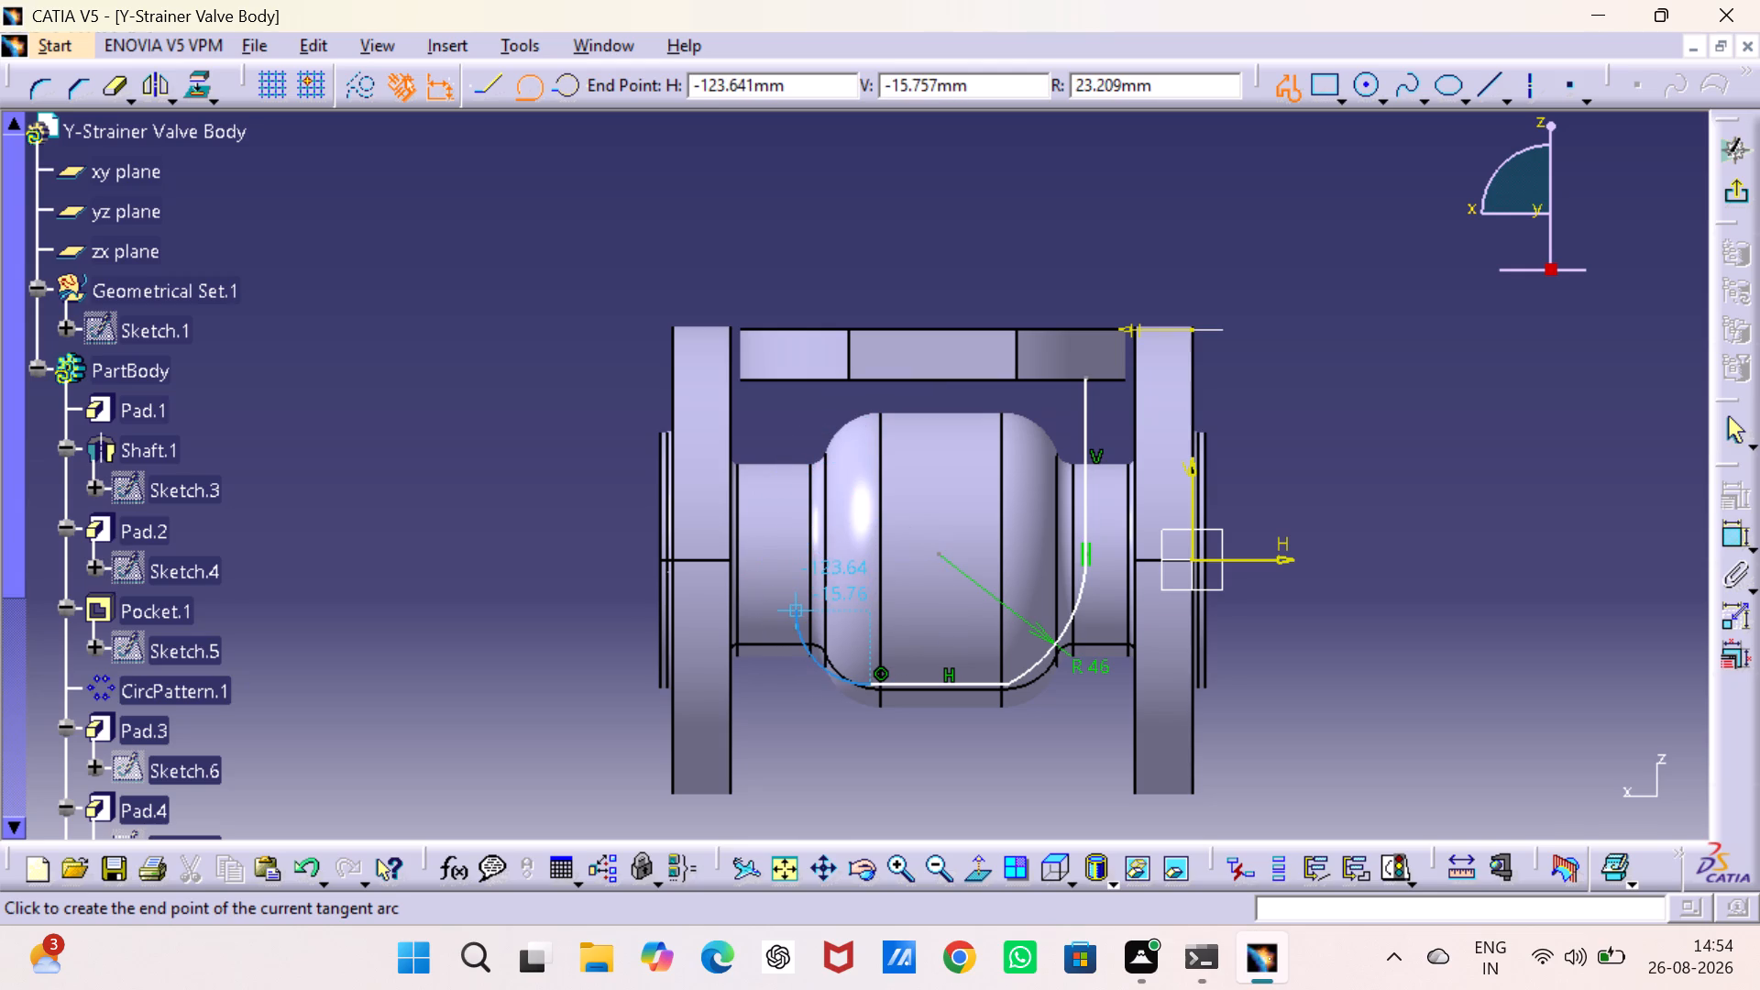
click(773, 552)
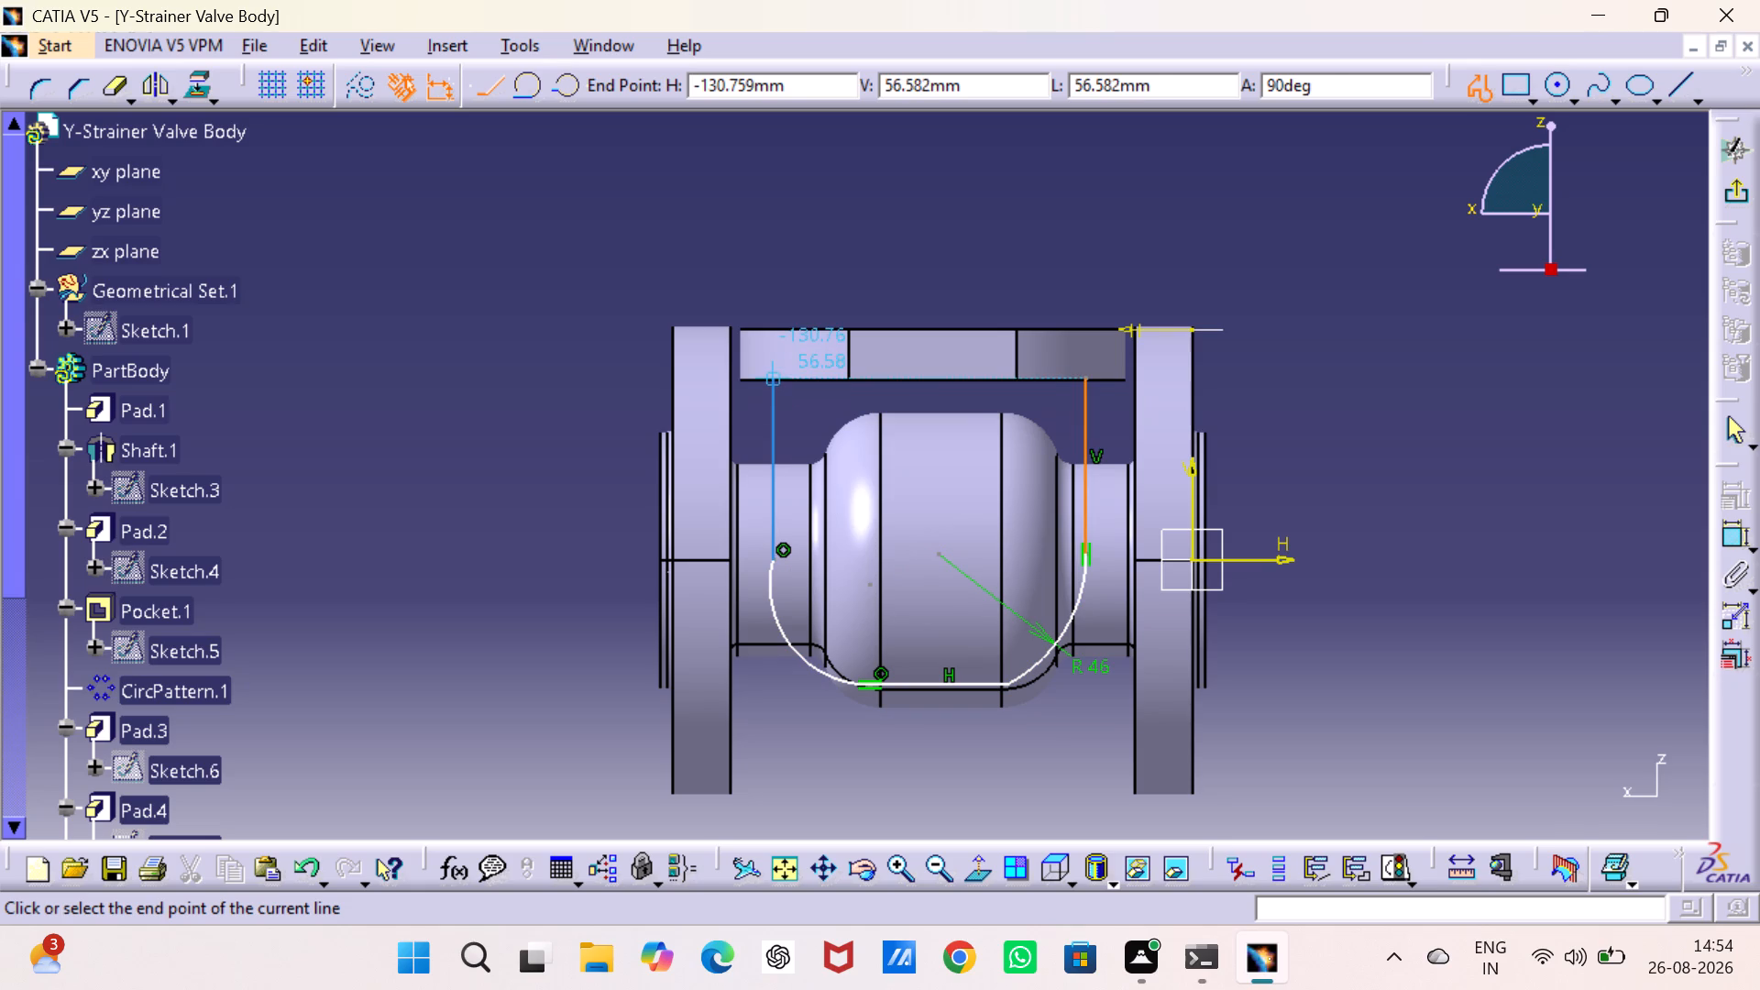
click(766, 379)
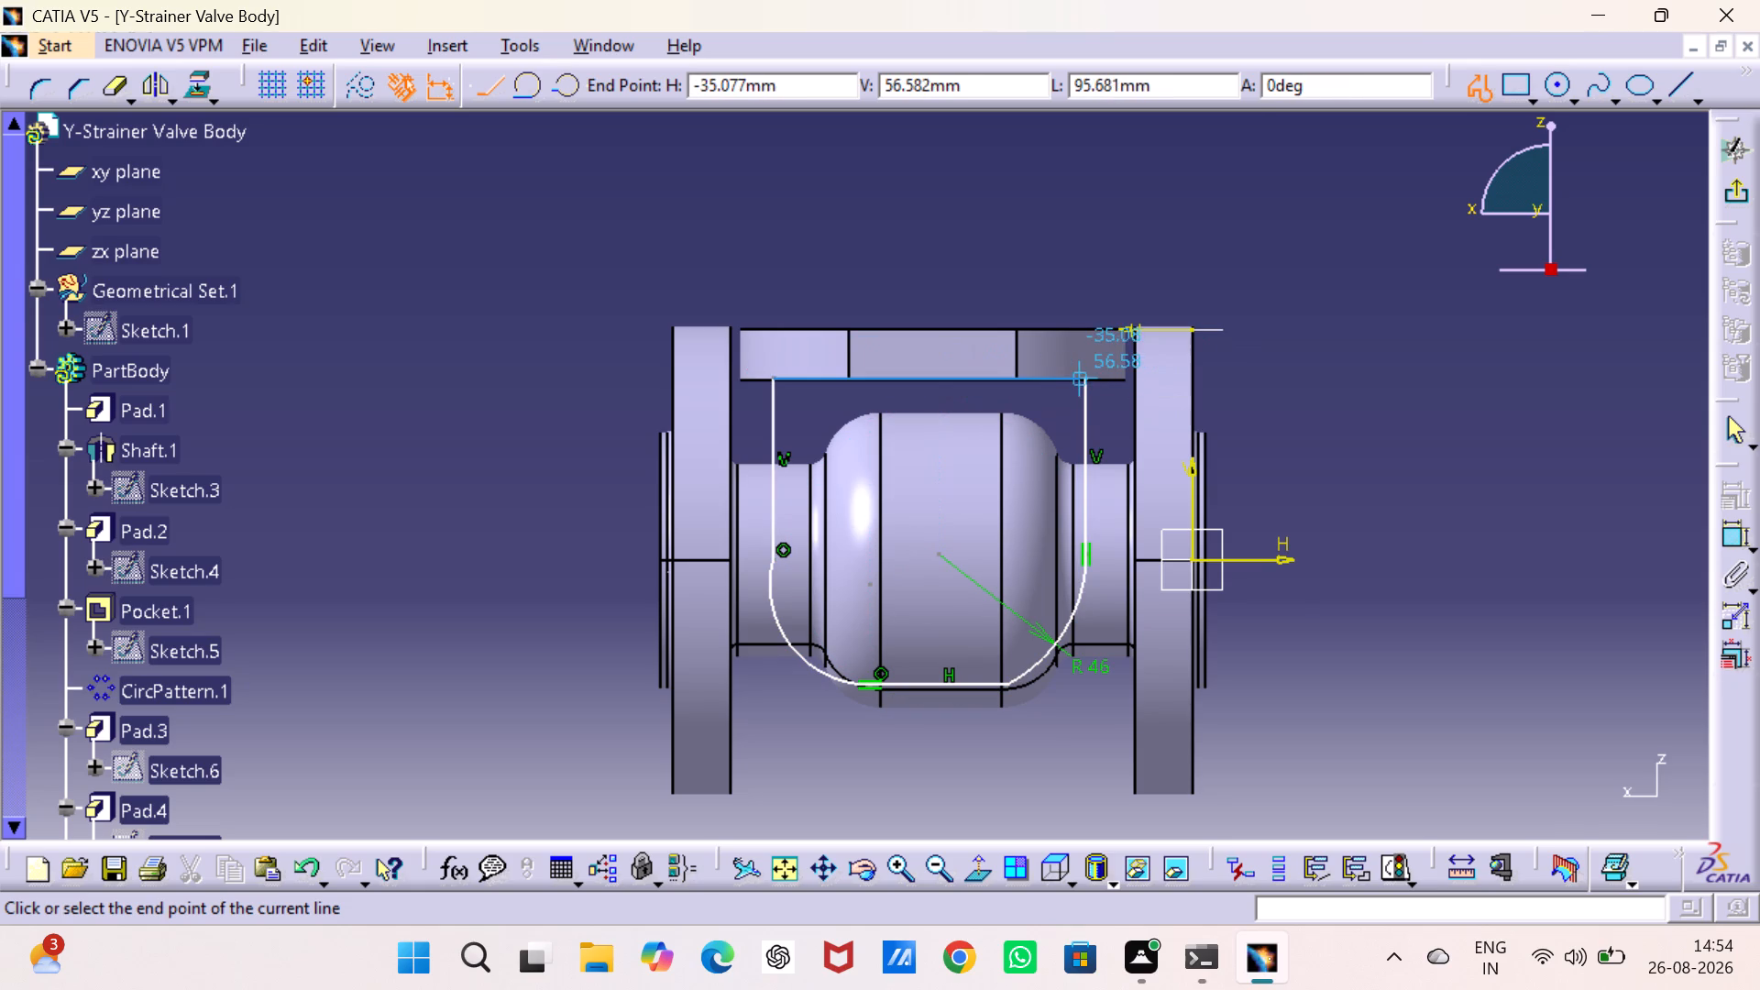
click(1089, 380)
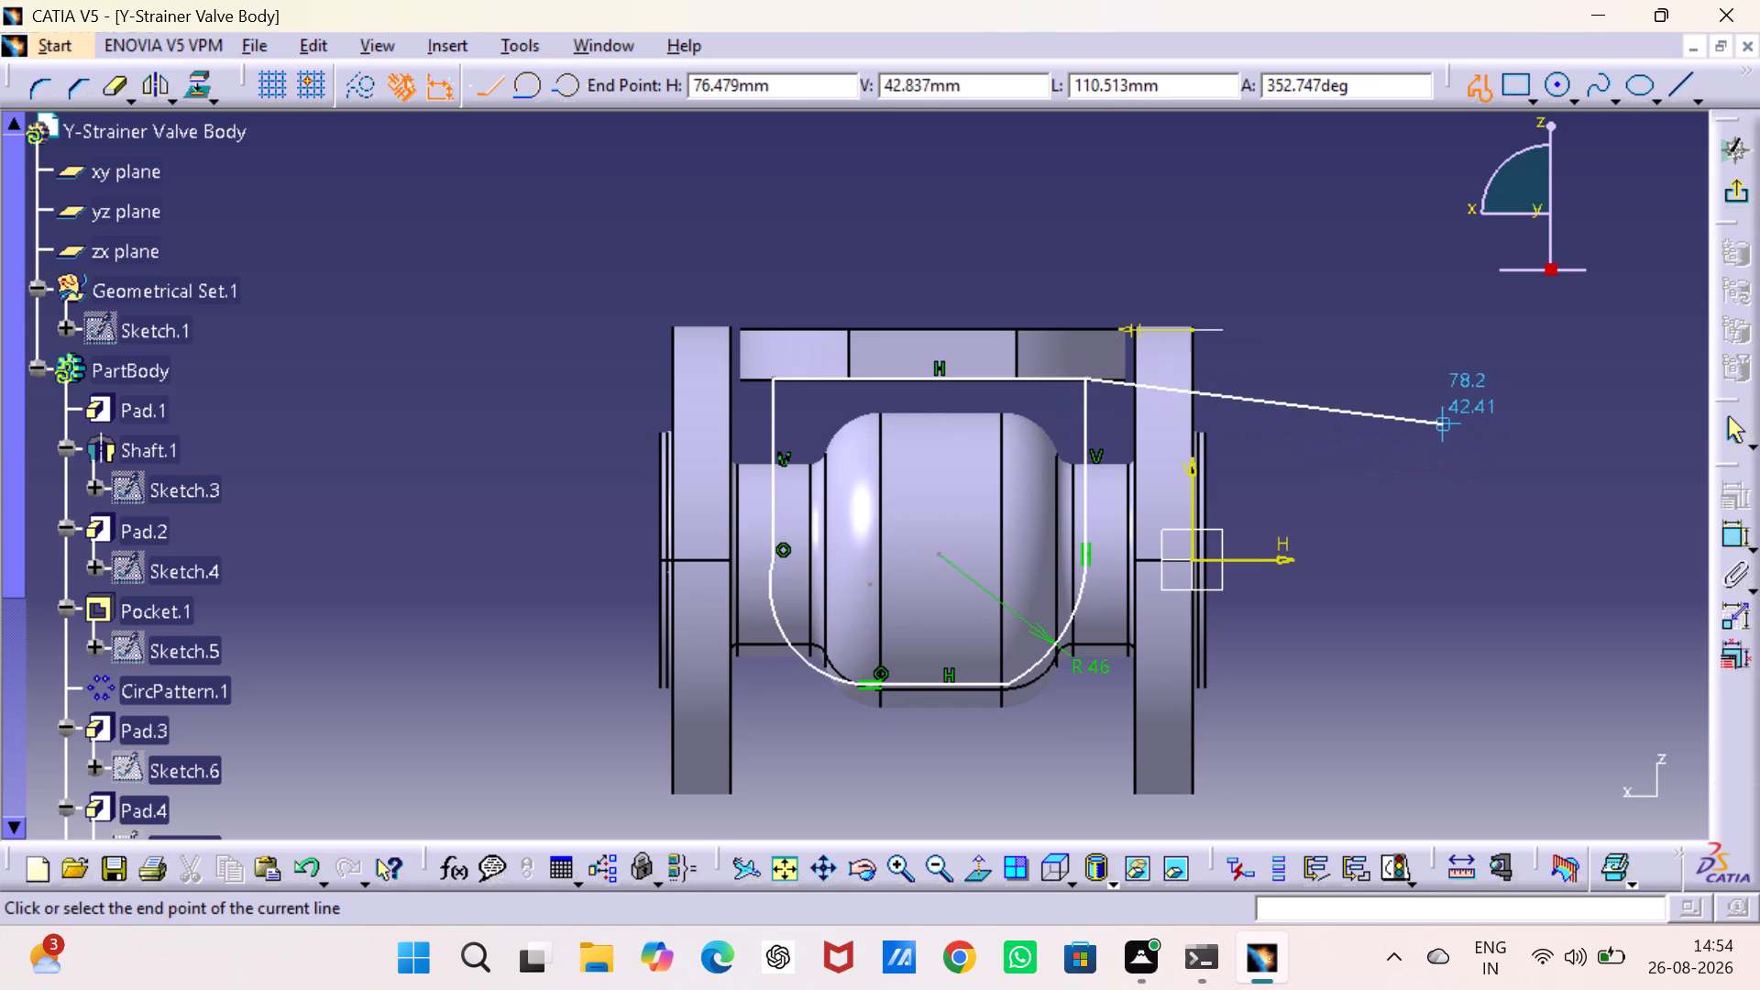
key(Escape)
key(Escape)
click(1506, 485)
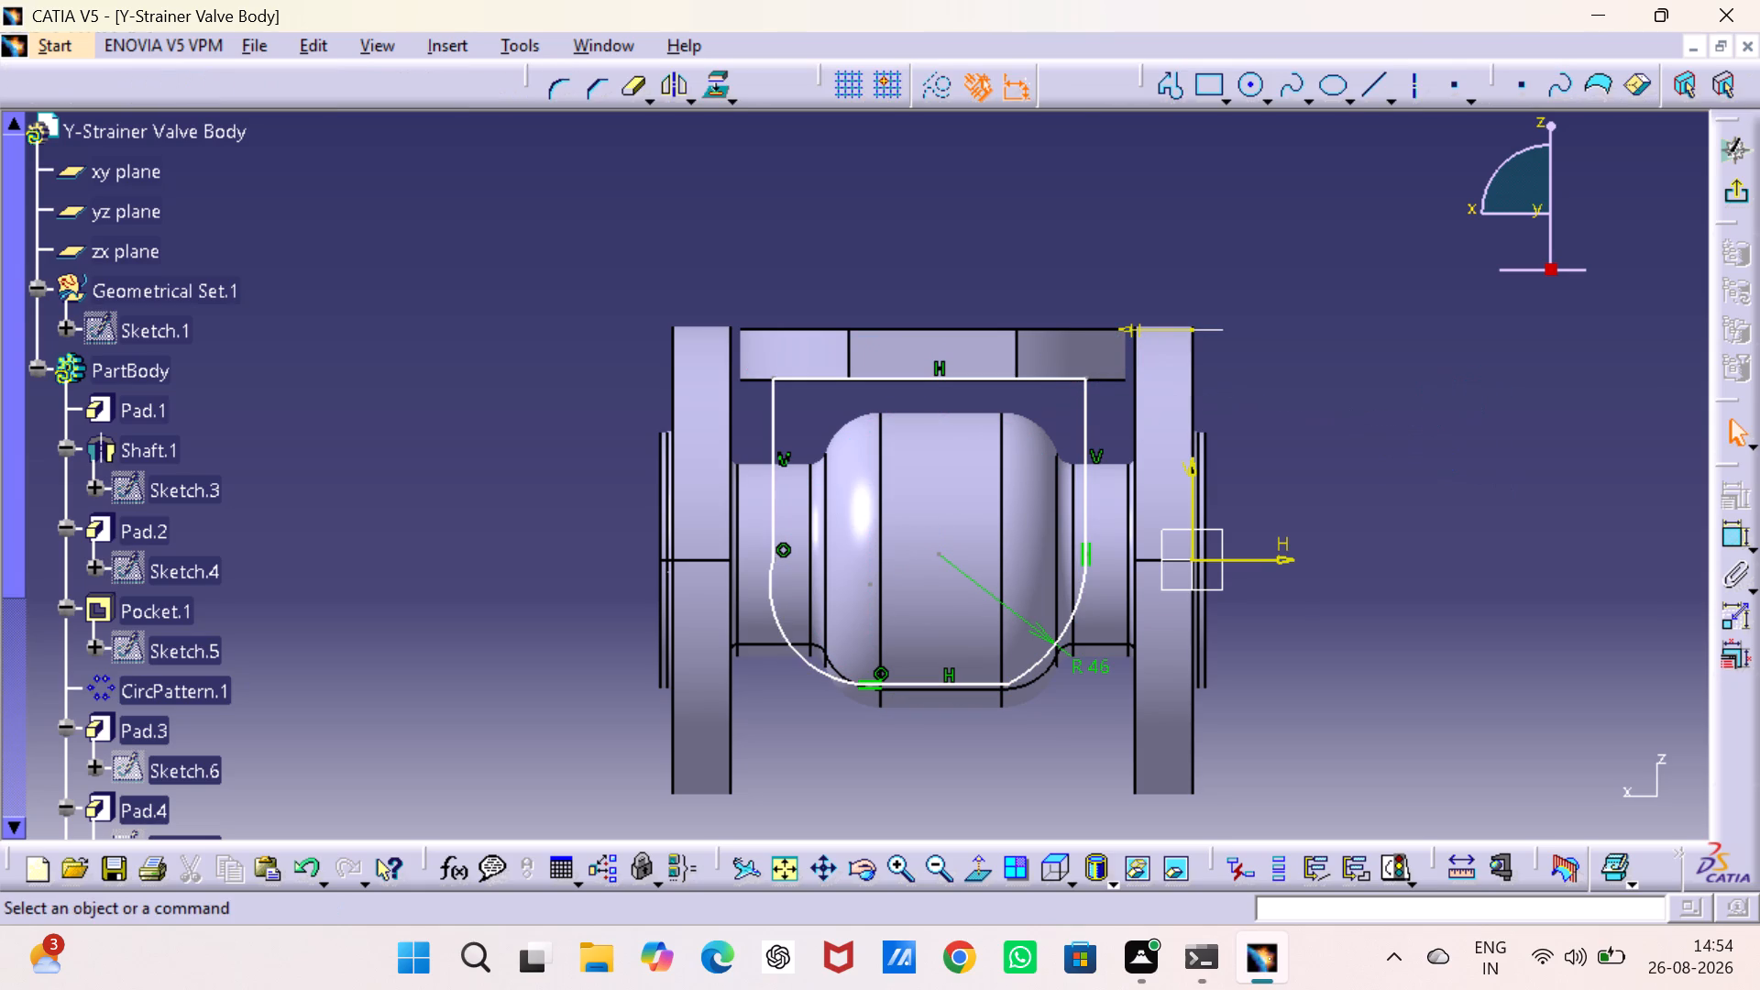
Constrain the newly drawn arc and the vertical line above it as tangent.
double_click(1734, 529)
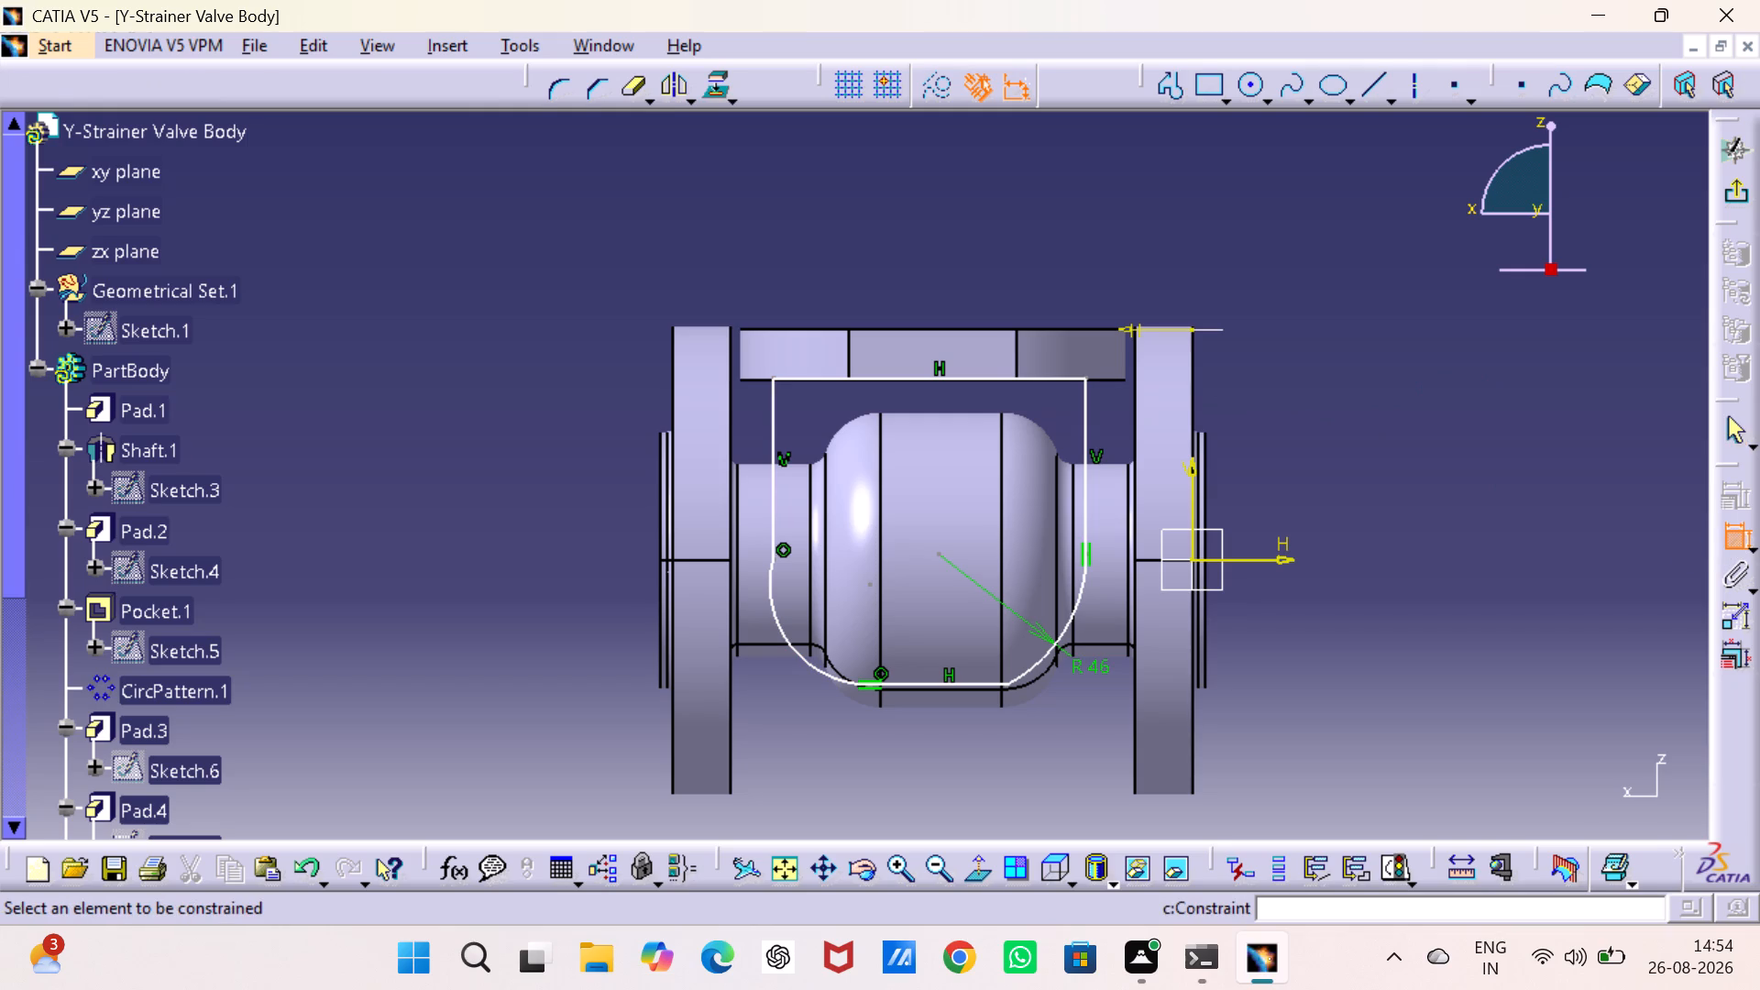
click(773, 478)
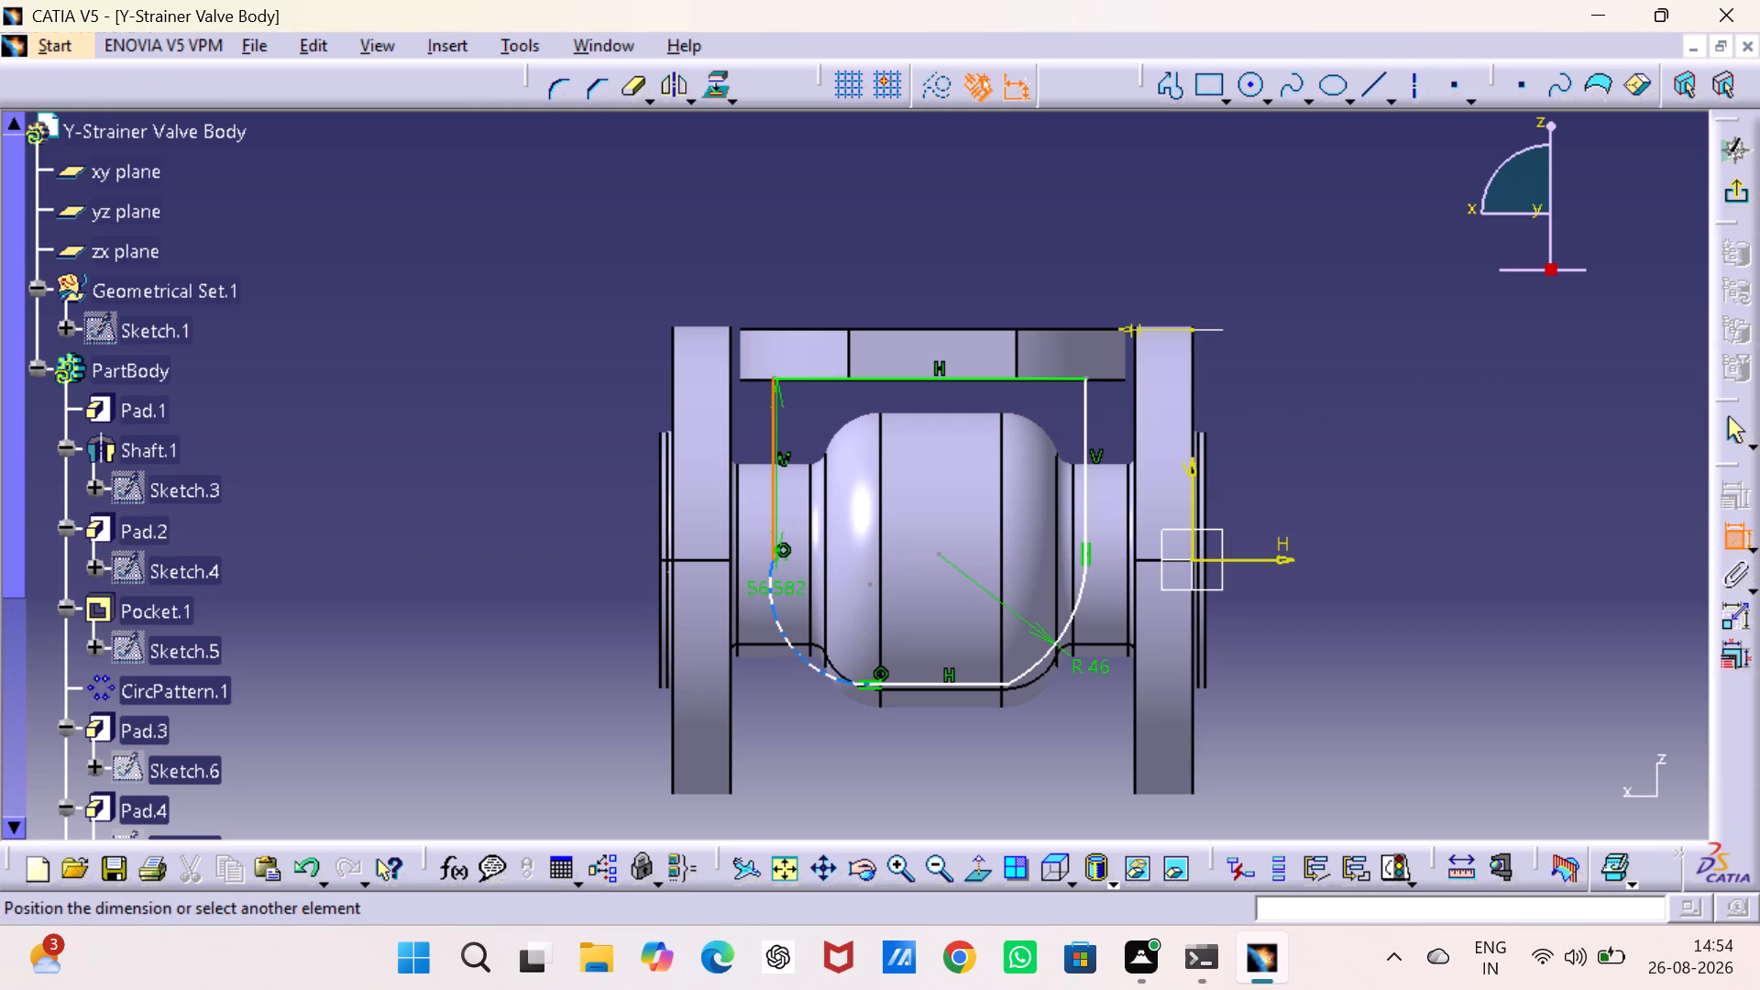
click(769, 603)
right_click(789, 566)
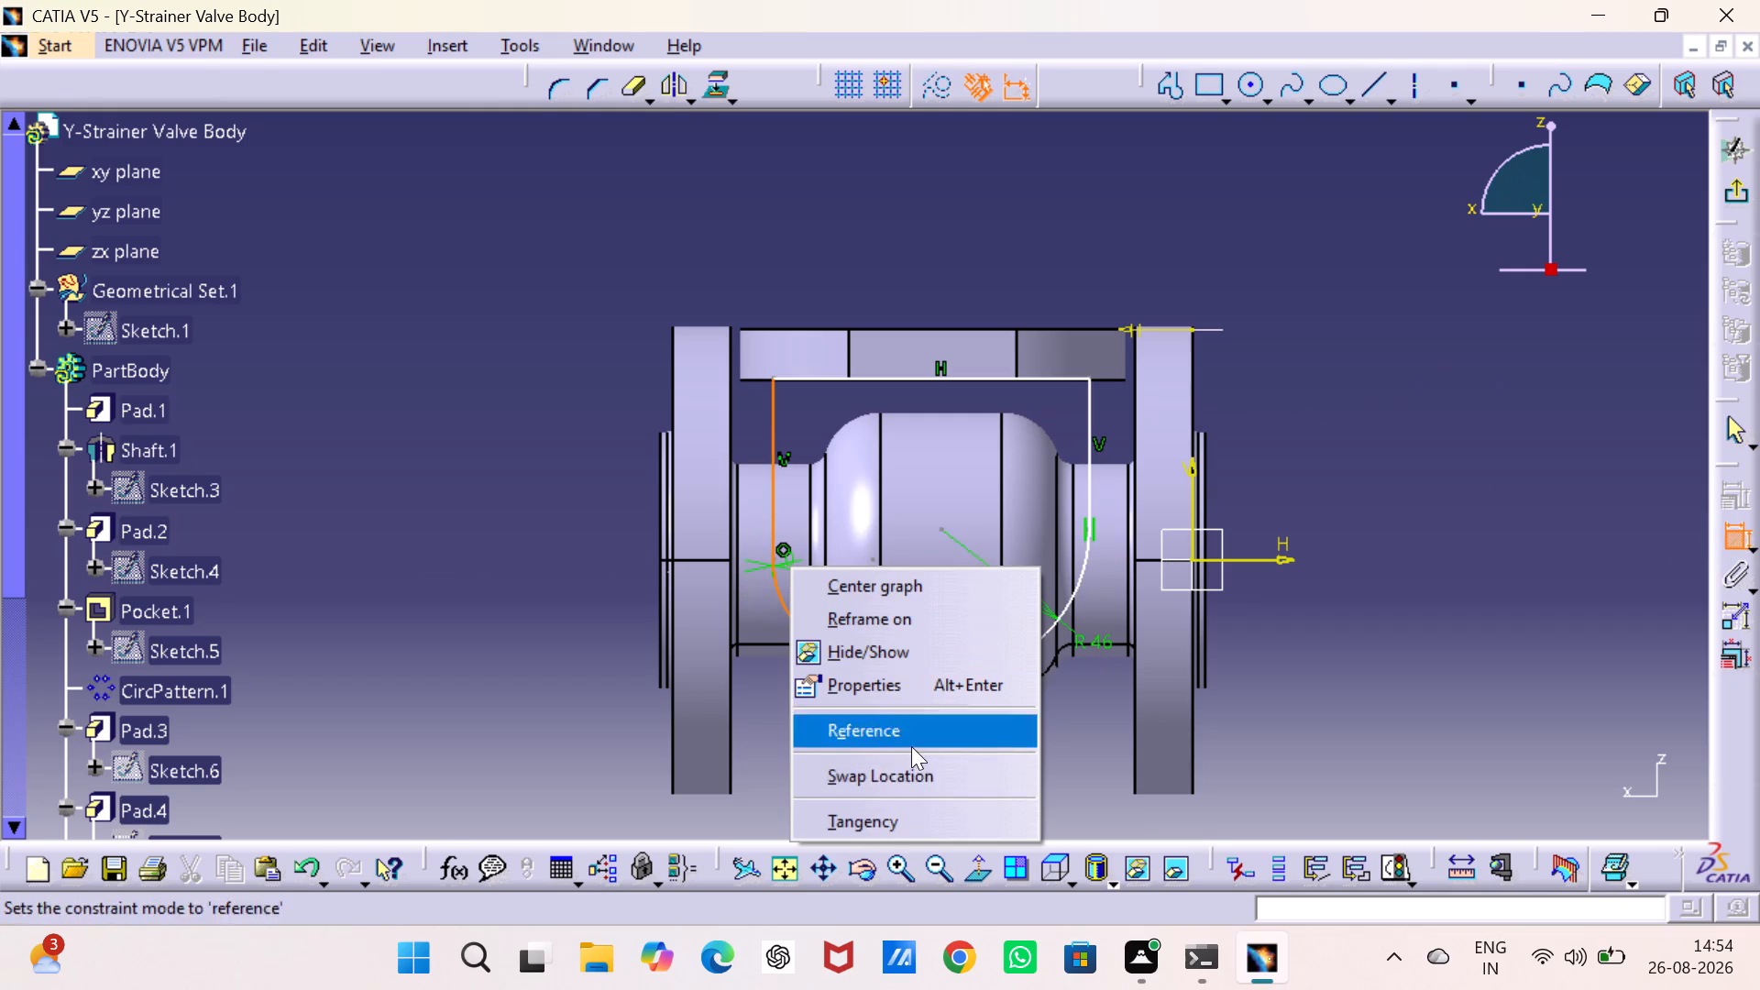
click(899, 806)
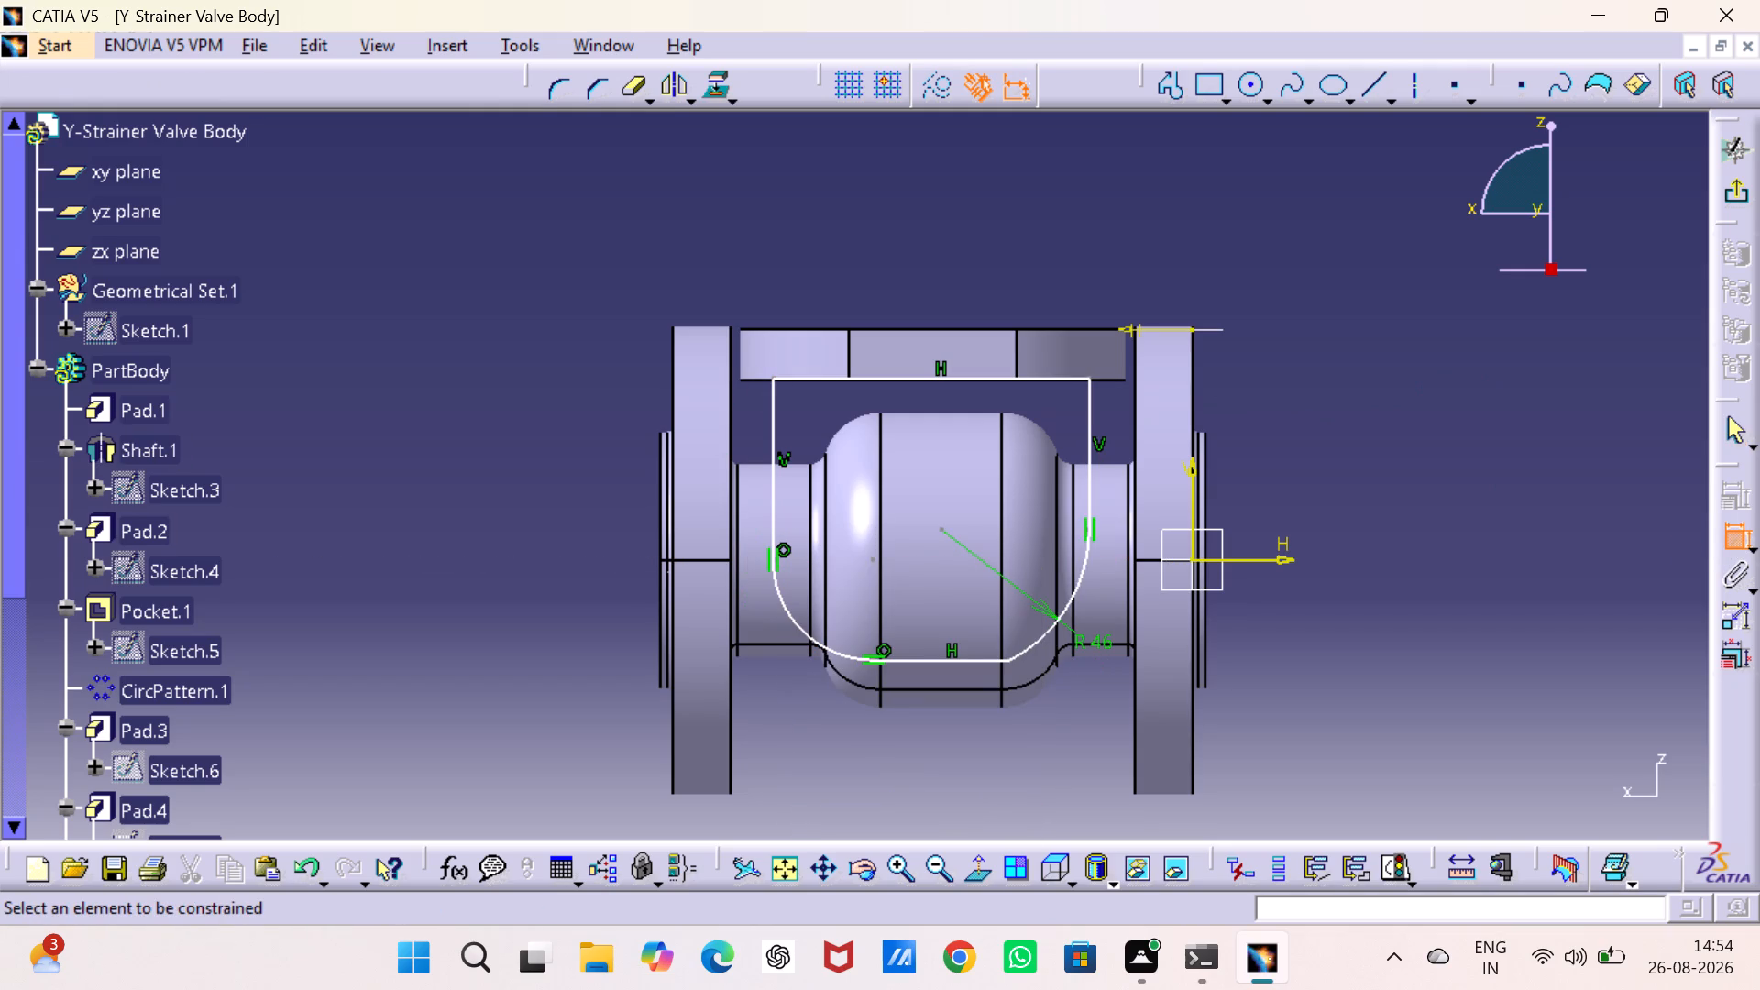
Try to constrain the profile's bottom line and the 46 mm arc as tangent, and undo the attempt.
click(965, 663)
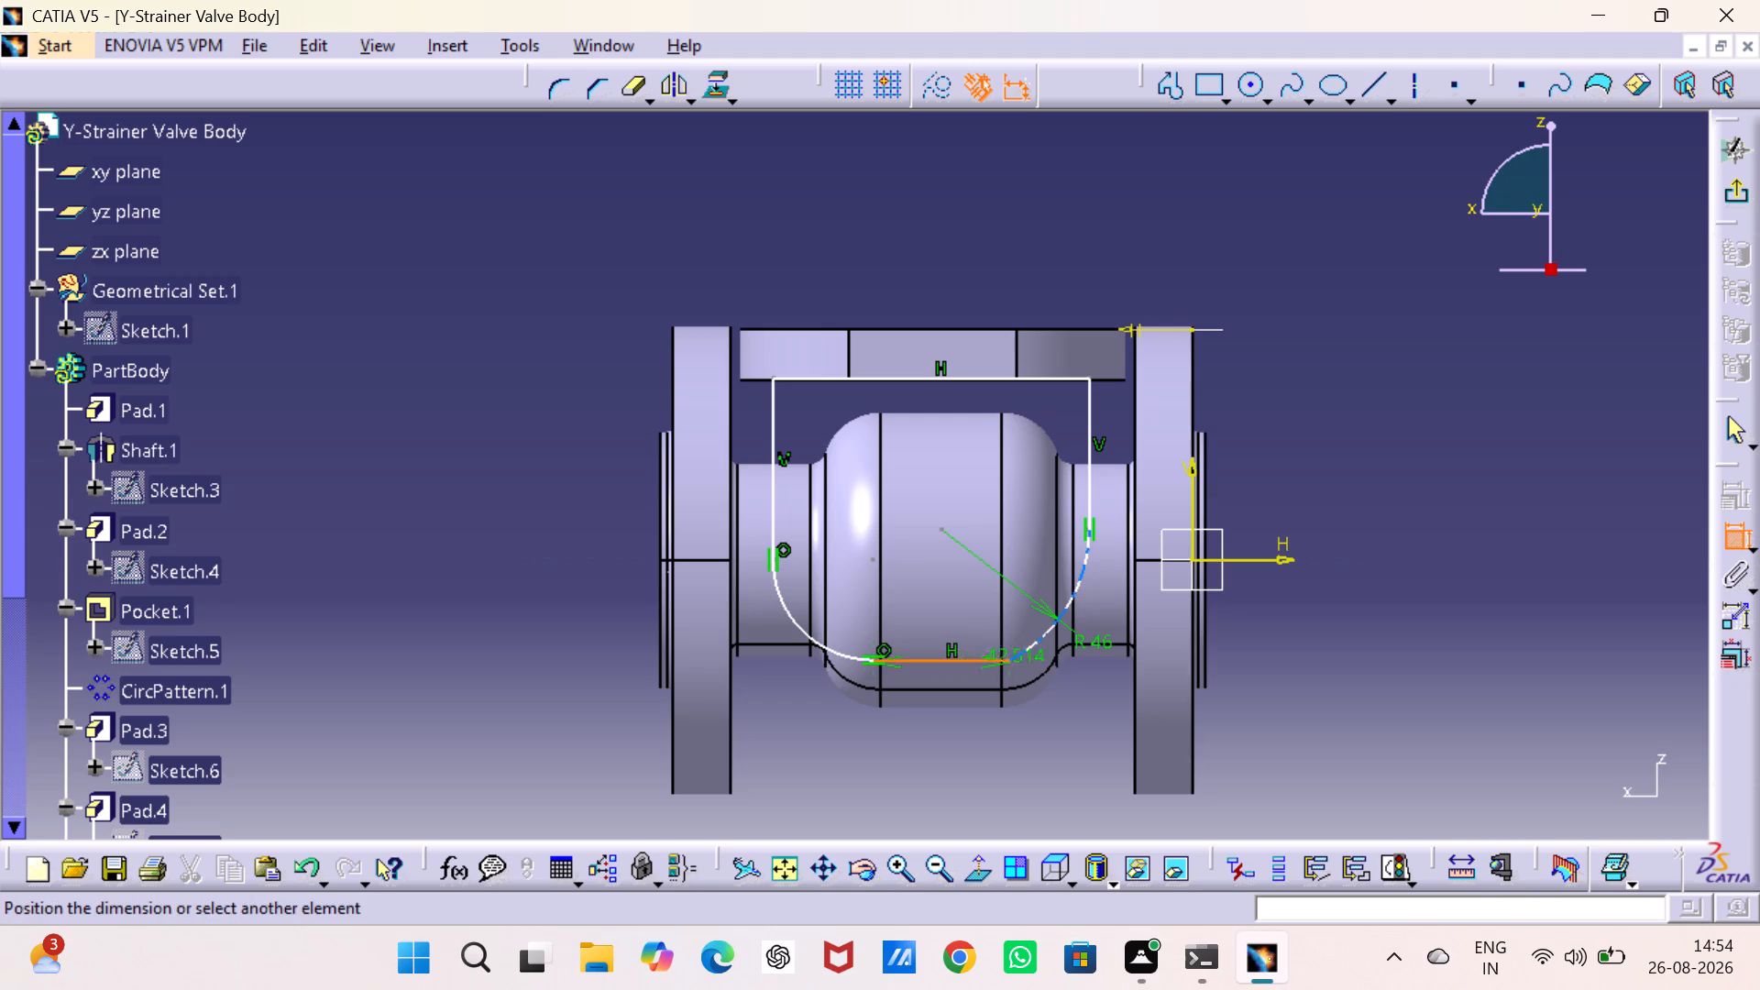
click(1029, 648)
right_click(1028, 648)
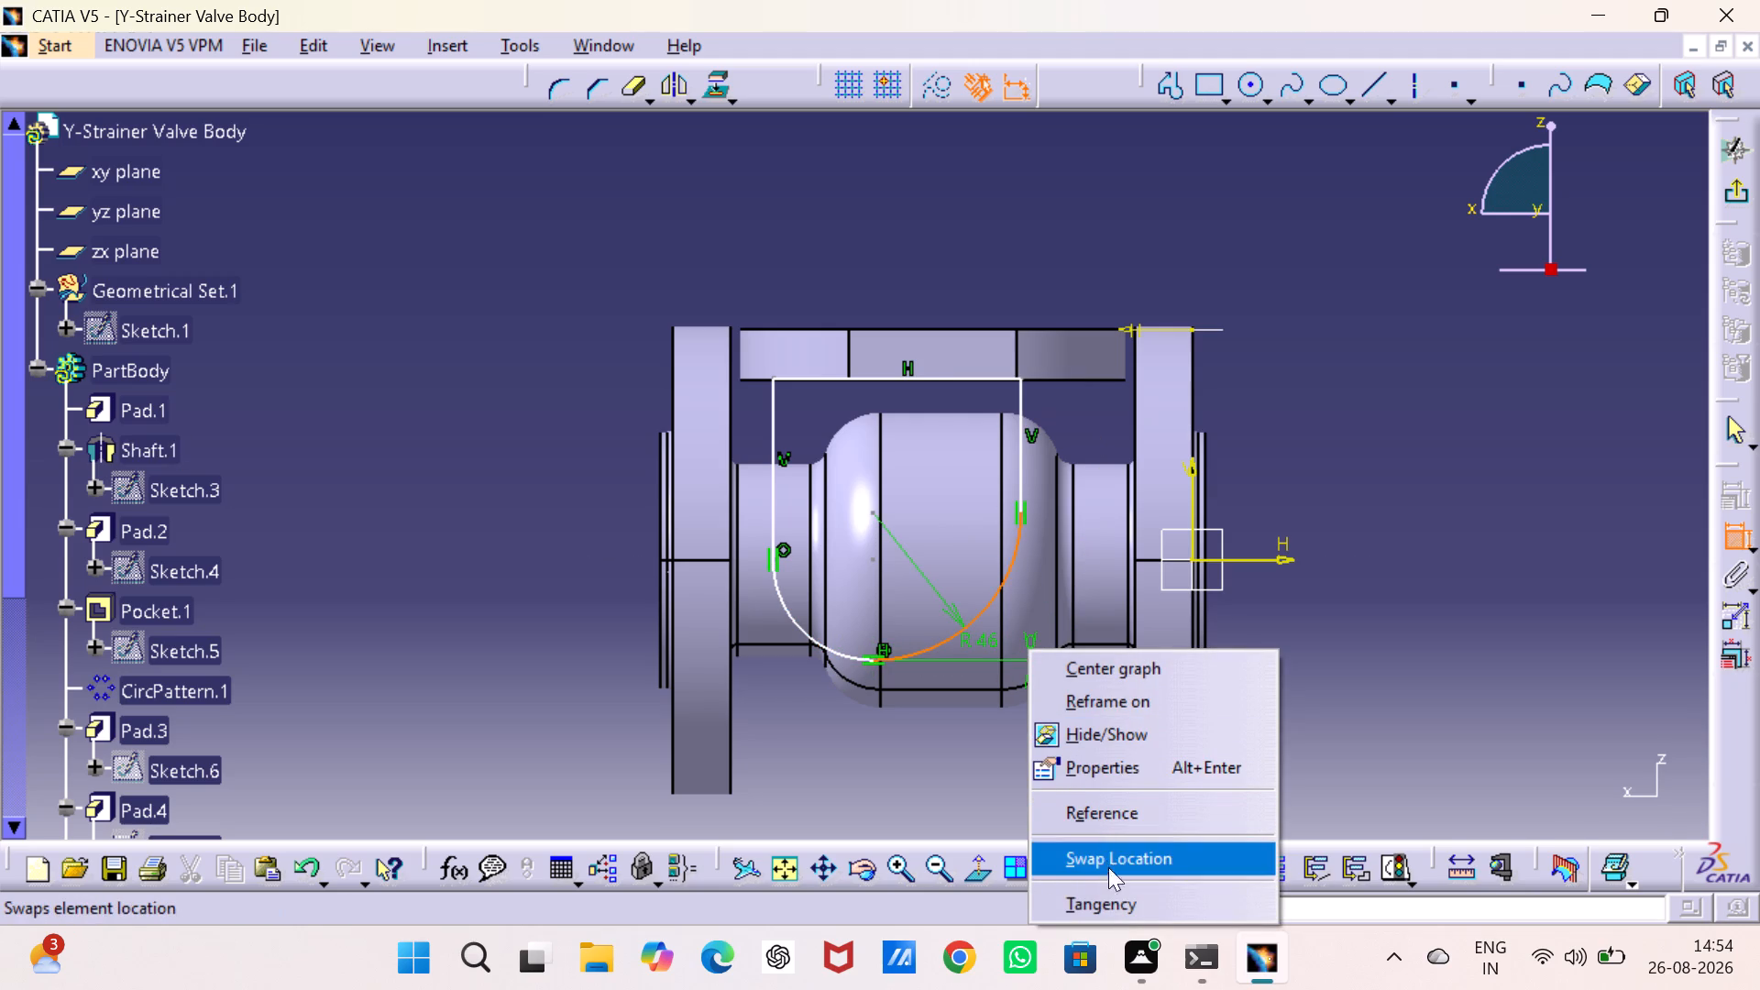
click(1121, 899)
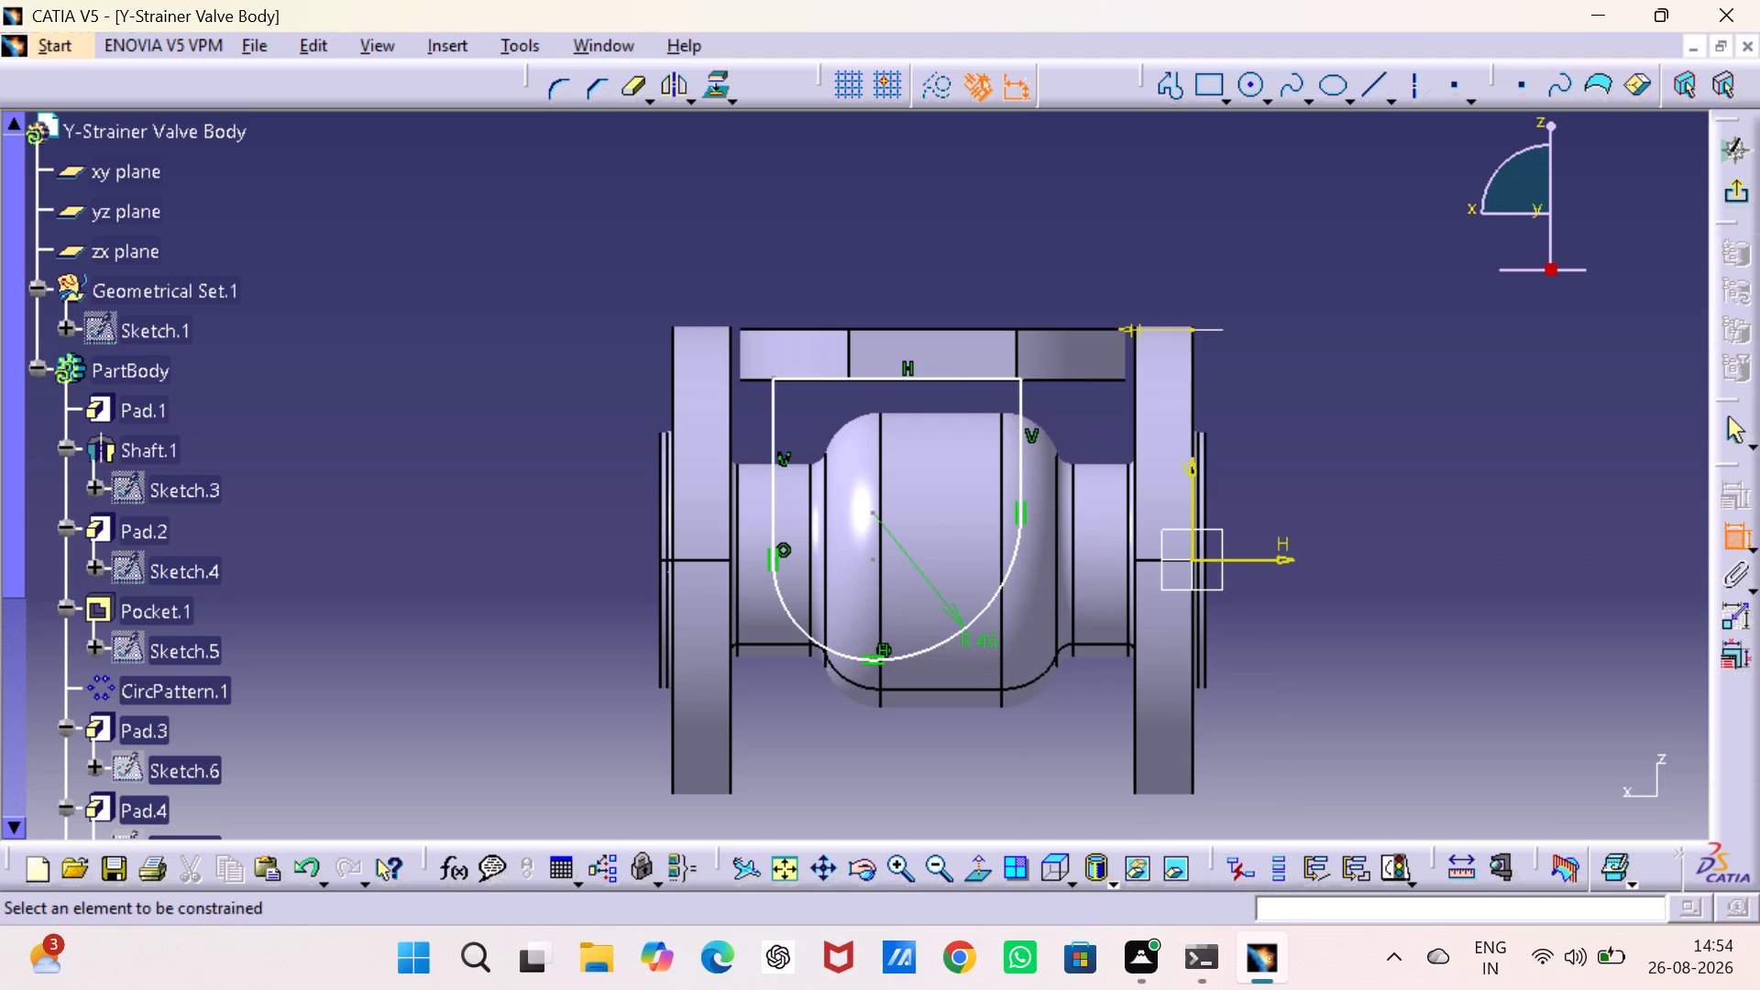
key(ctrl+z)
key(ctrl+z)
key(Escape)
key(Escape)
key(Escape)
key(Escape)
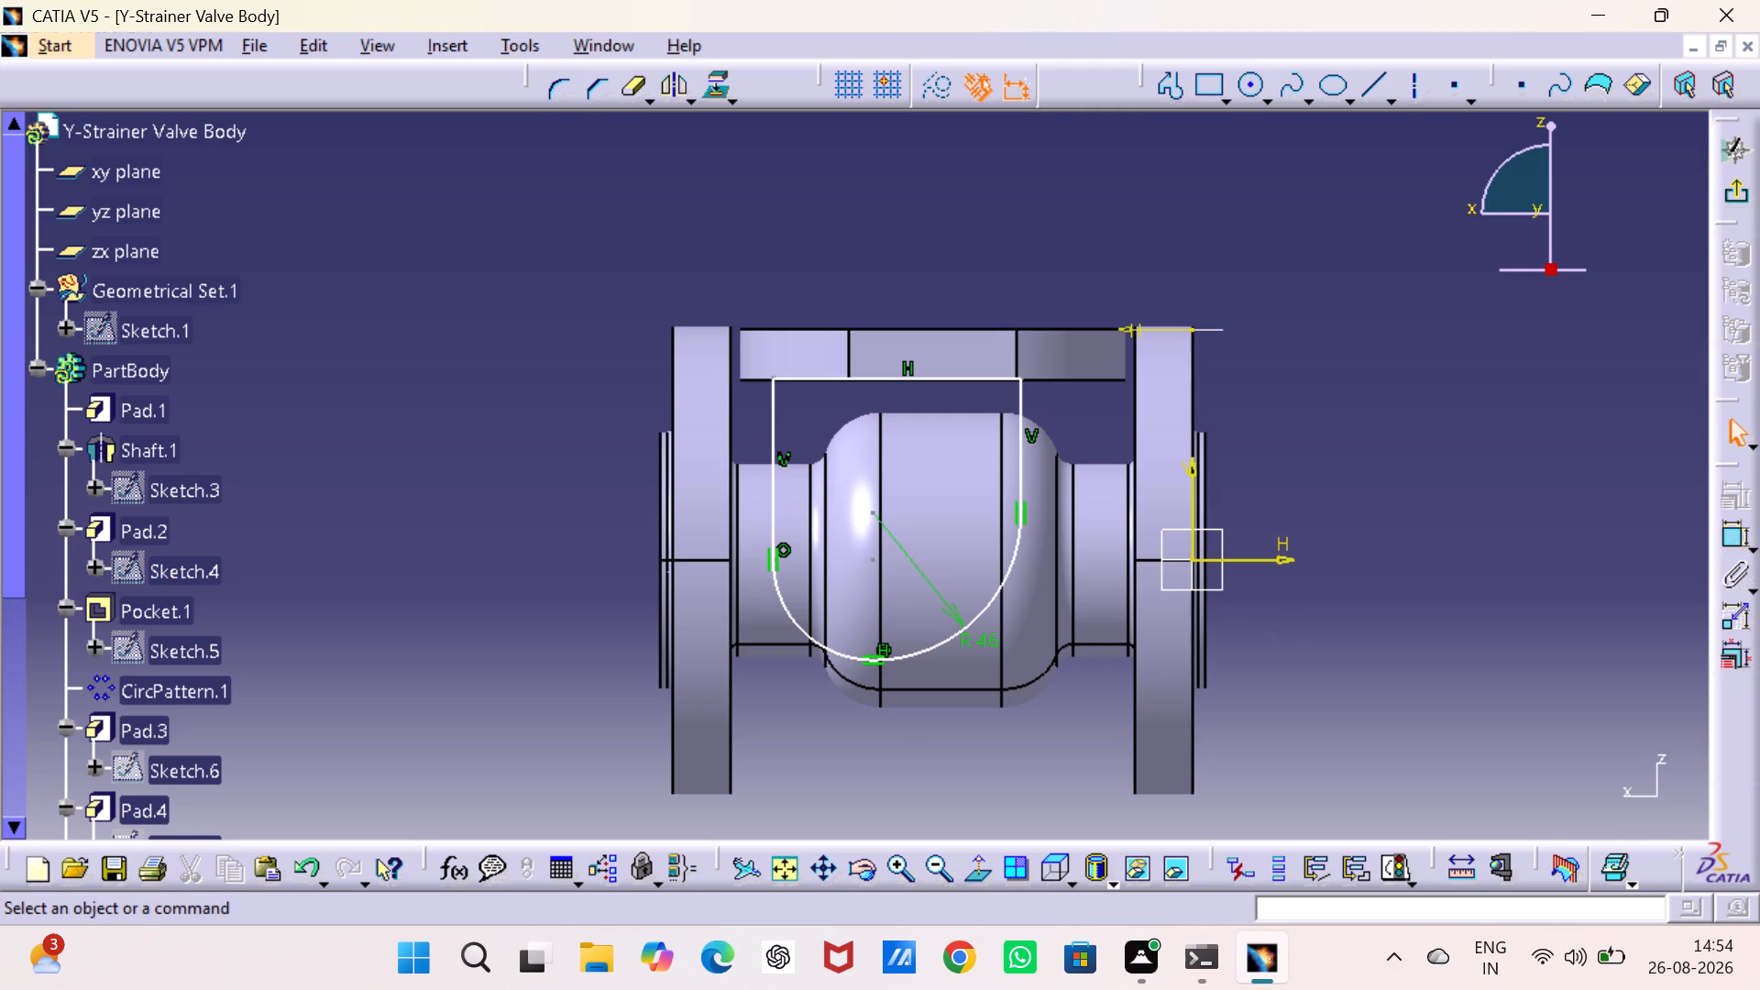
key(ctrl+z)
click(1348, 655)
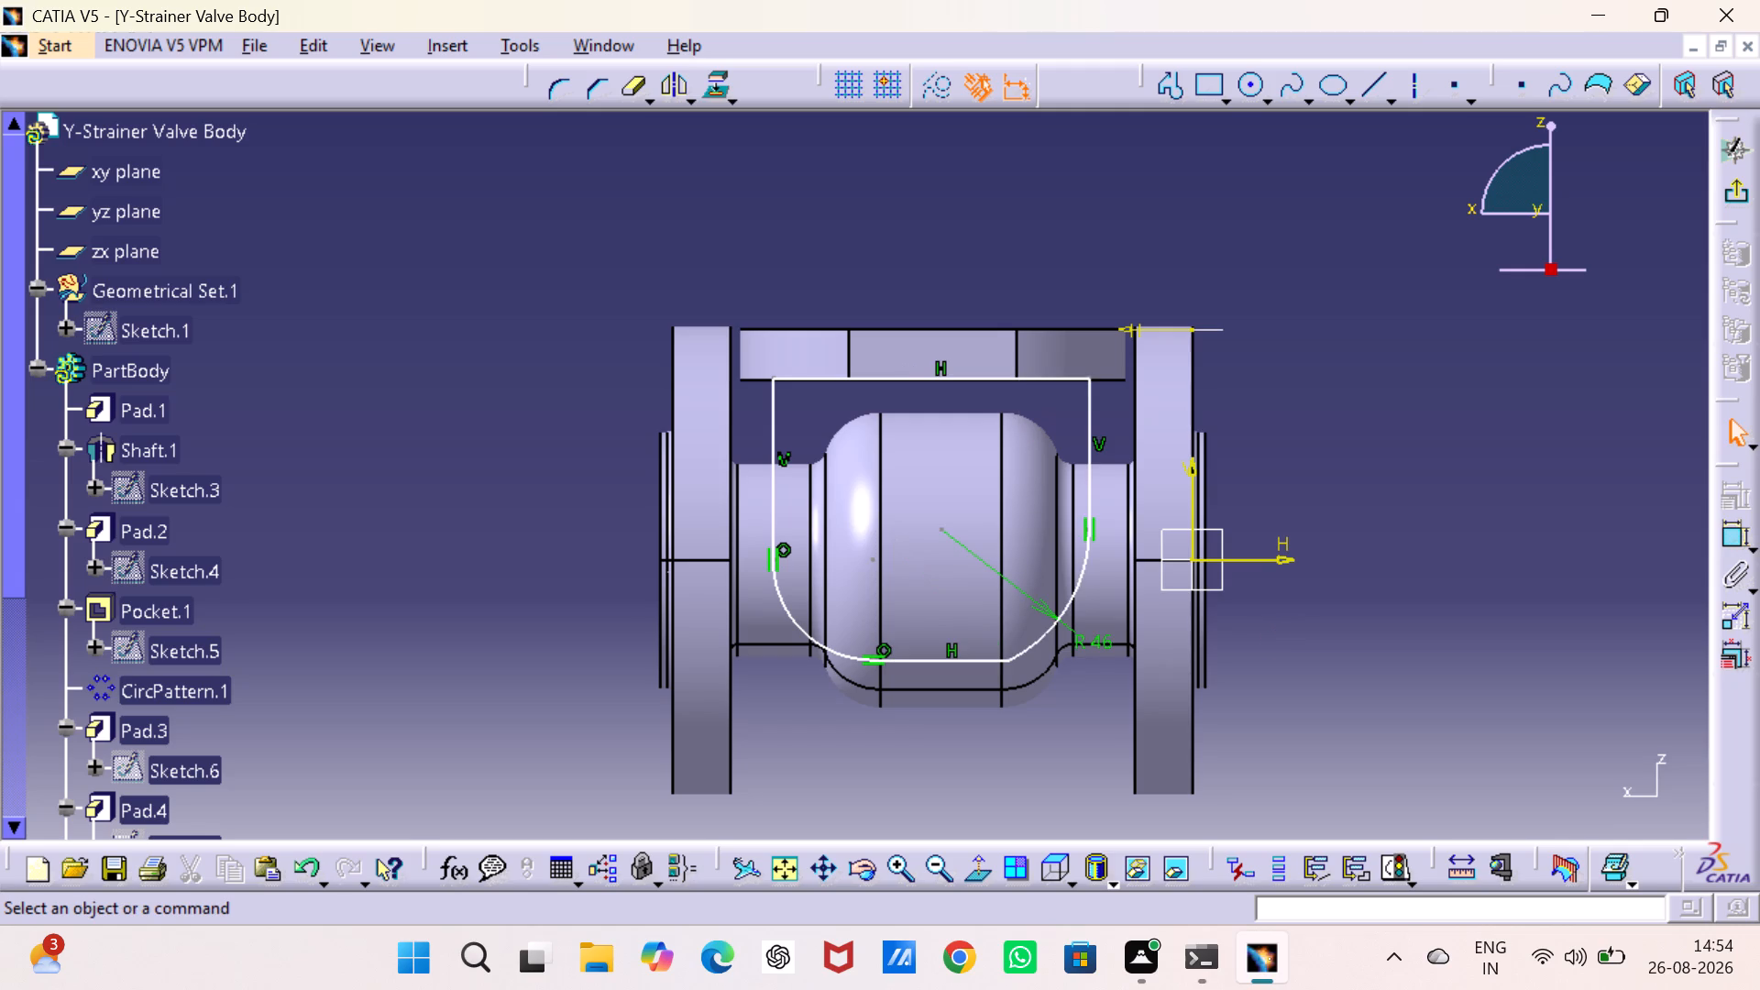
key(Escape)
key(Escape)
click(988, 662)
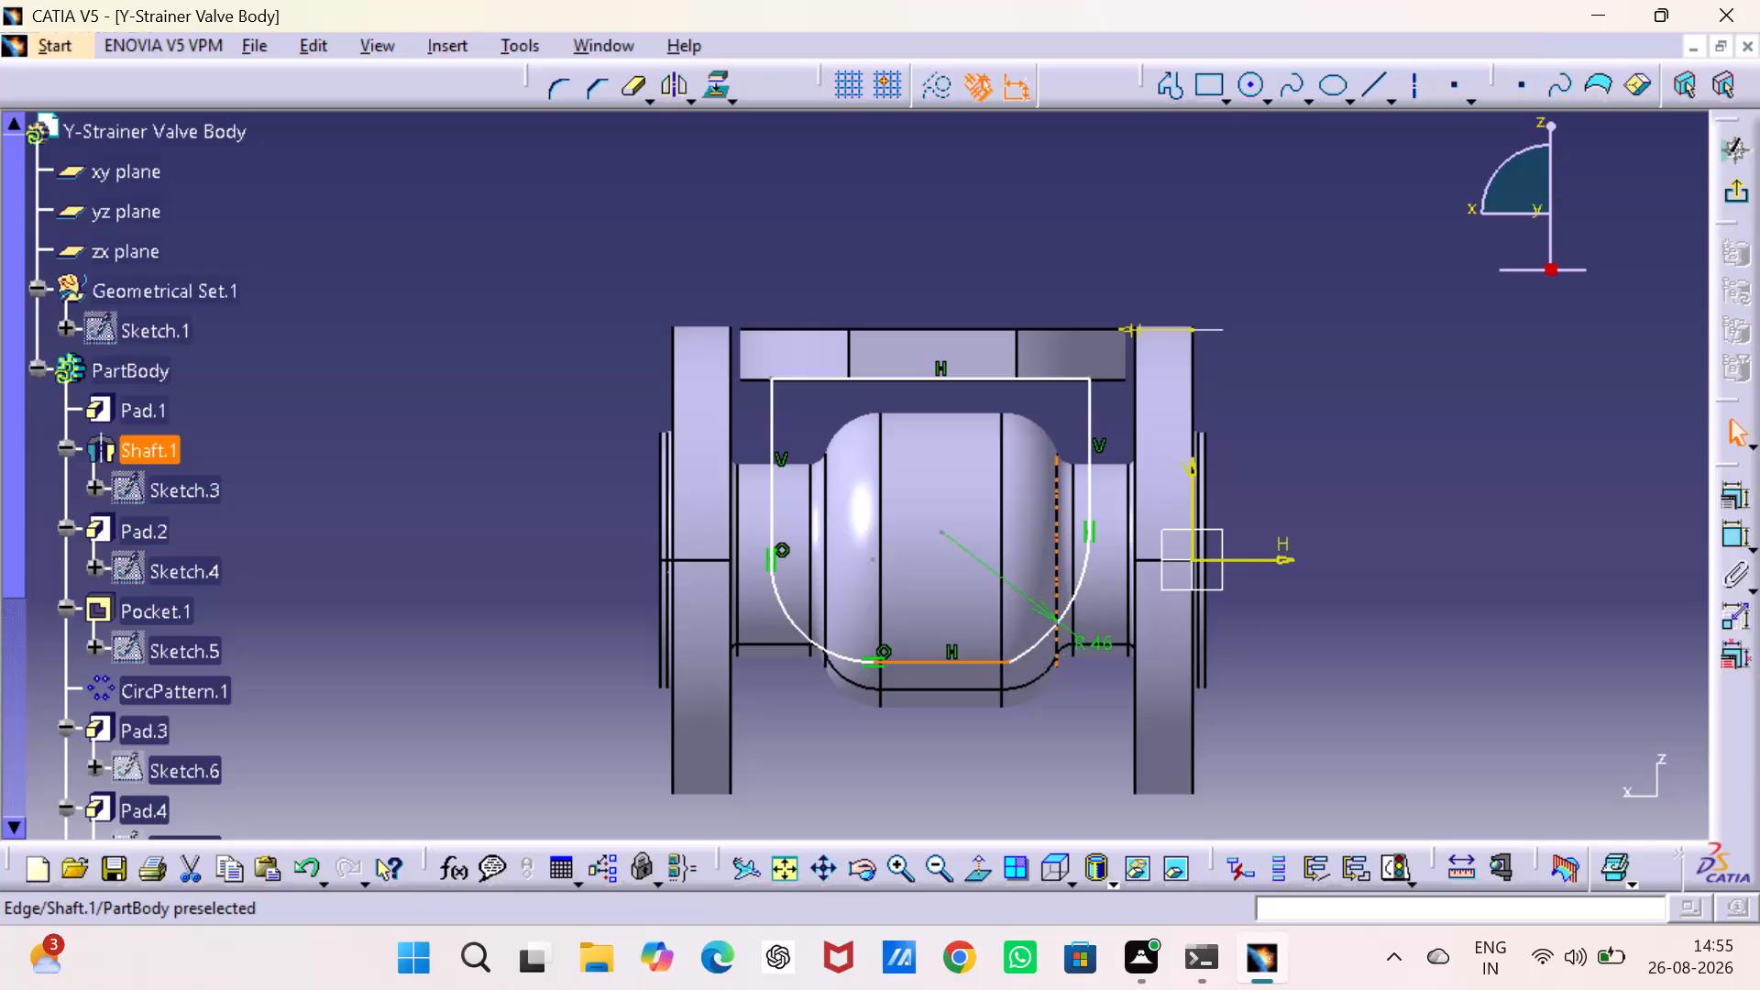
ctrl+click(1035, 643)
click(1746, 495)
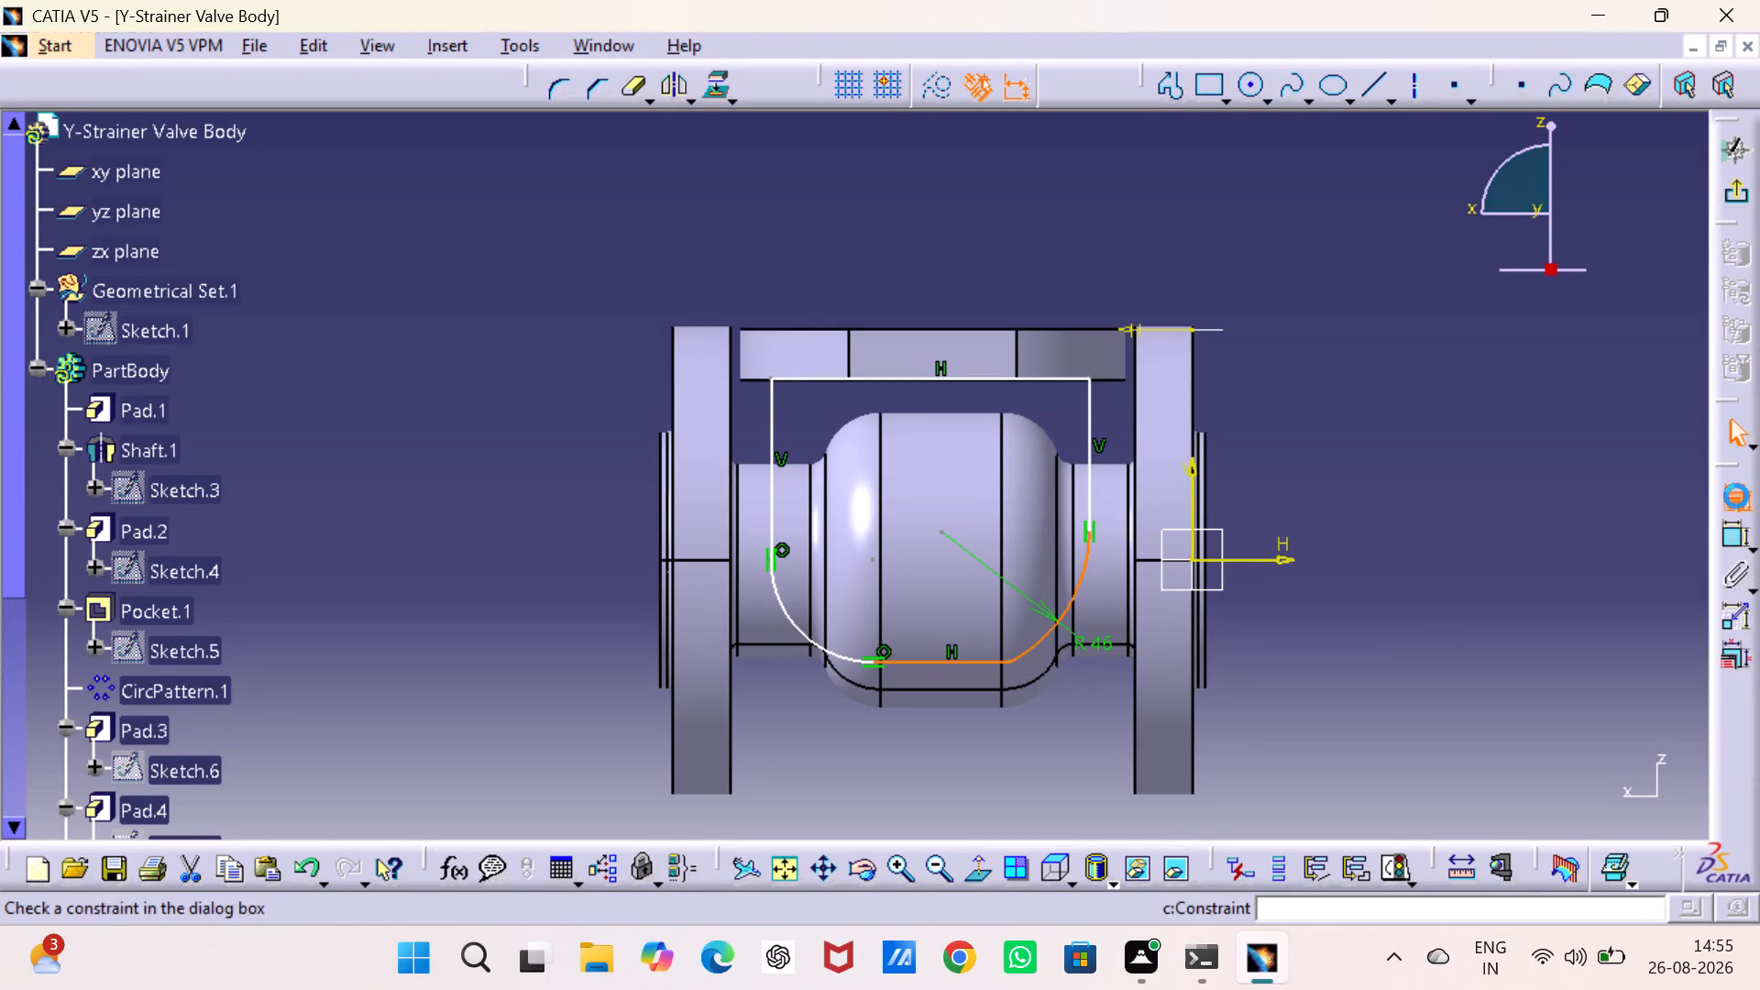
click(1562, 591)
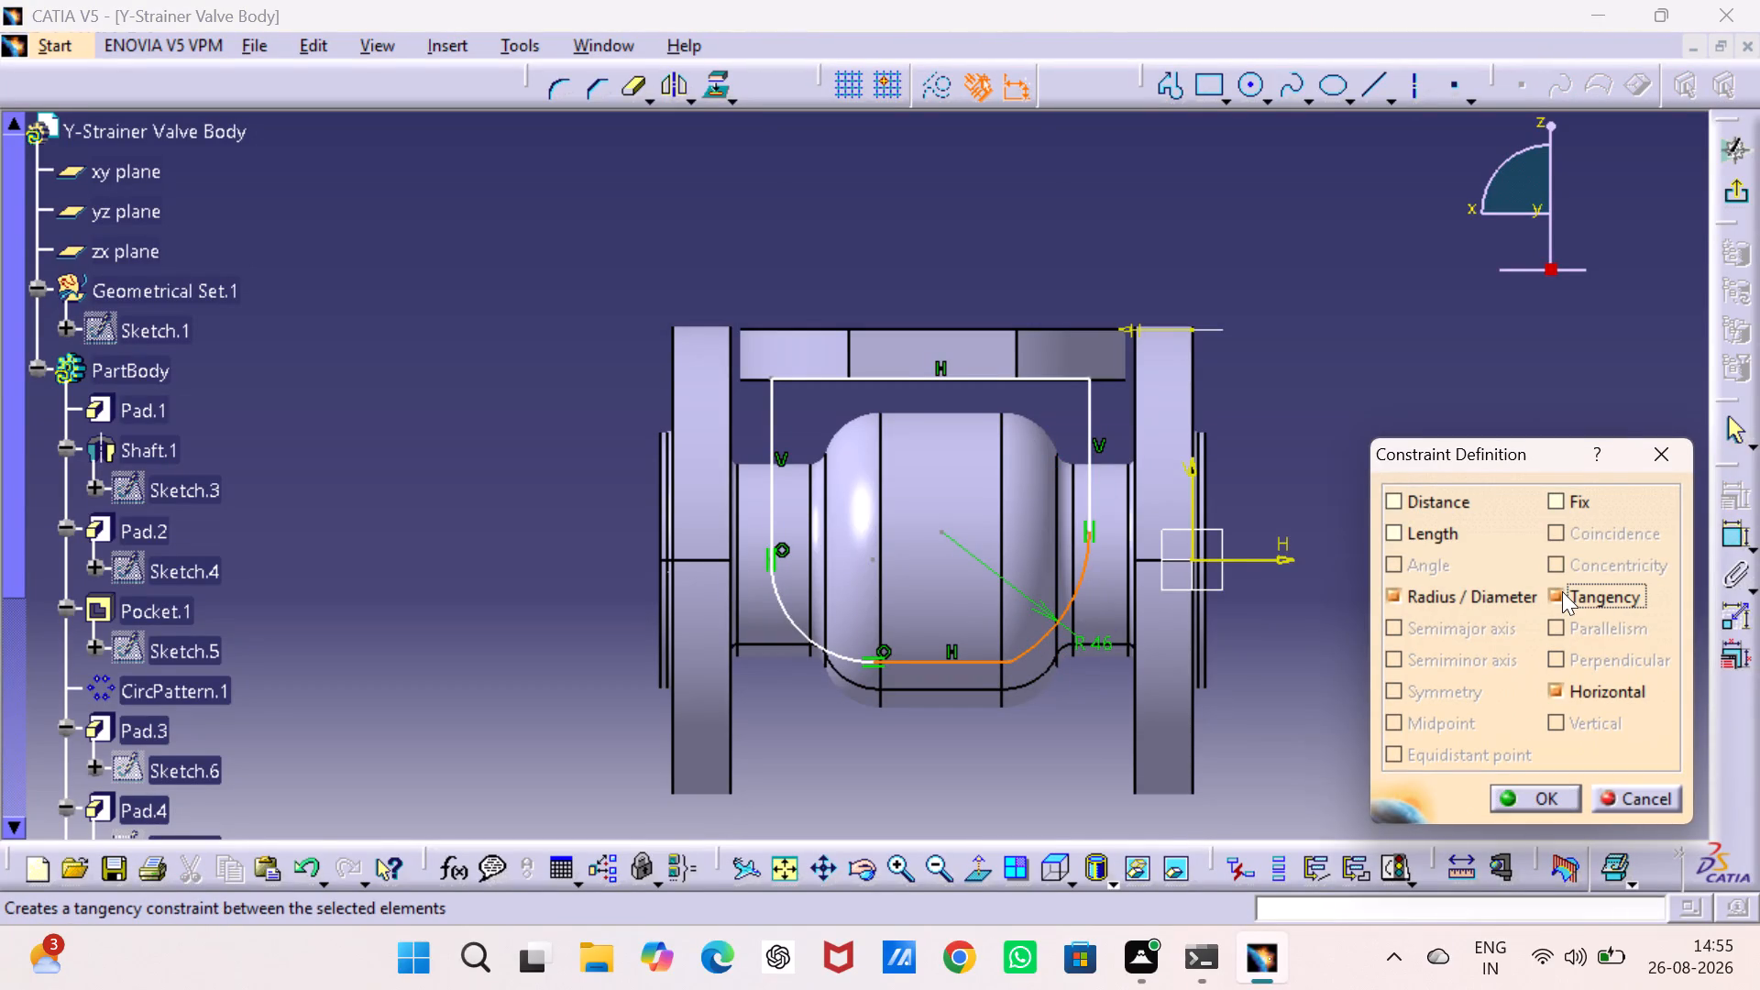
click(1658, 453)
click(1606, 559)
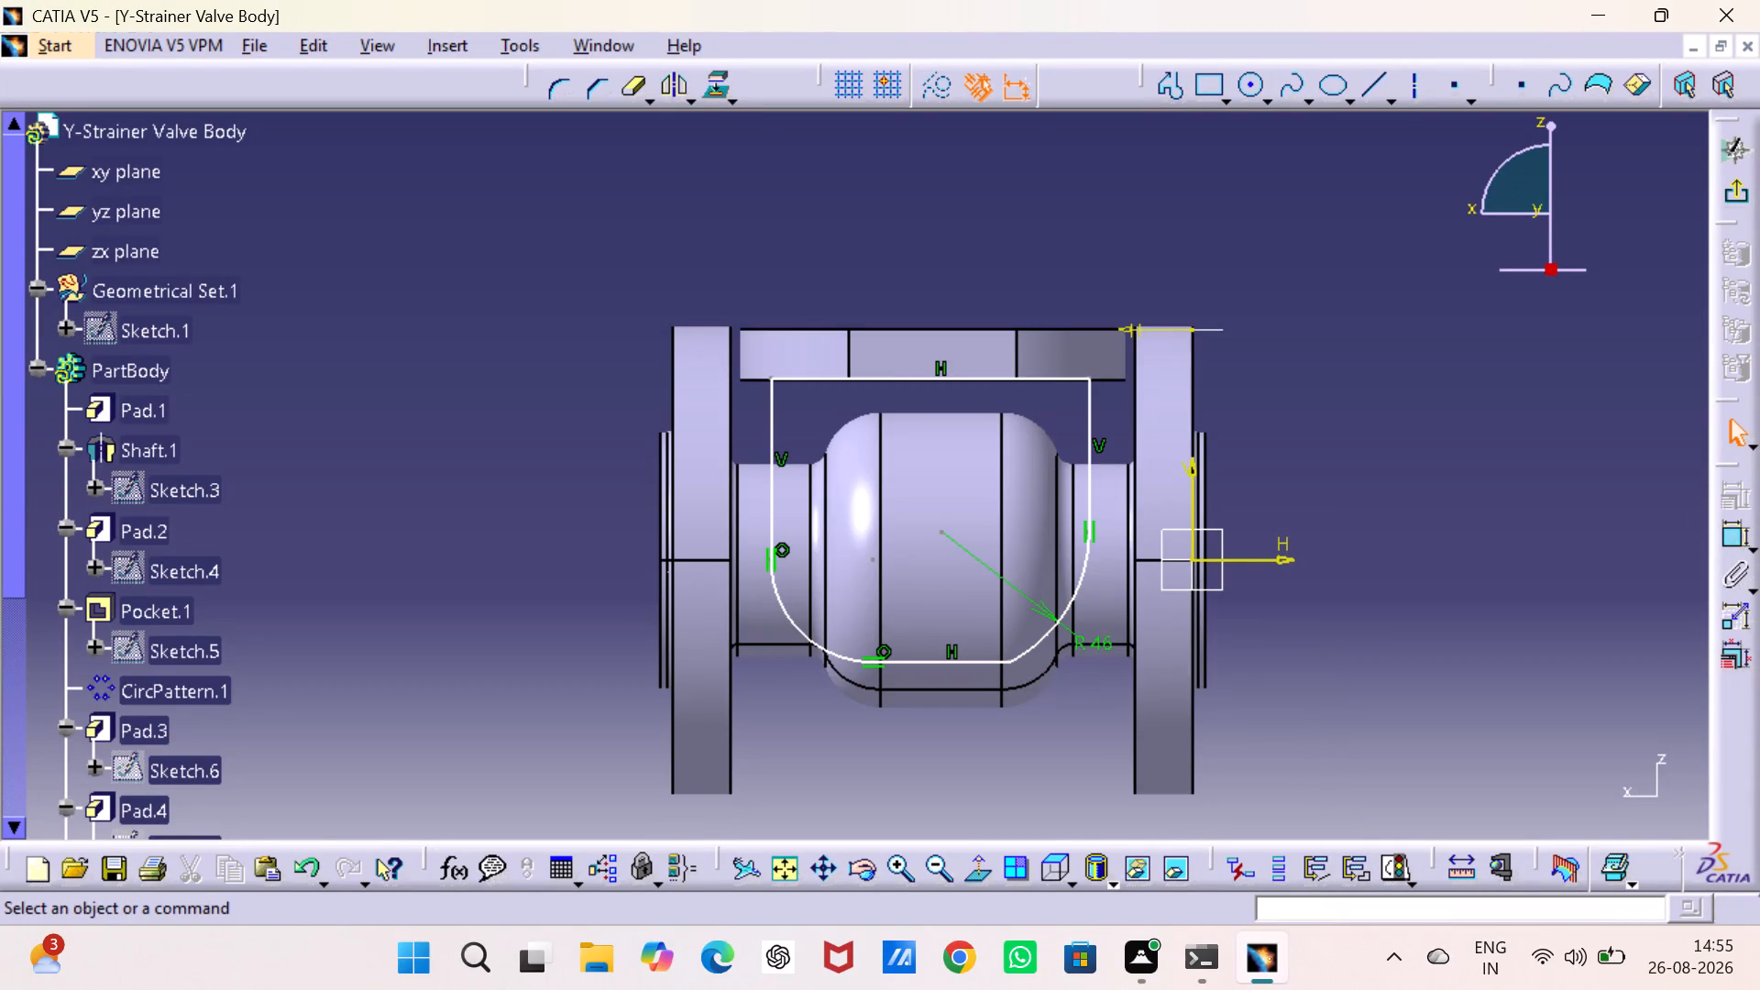
Shift the profile slightly toward the far flange, away from the sketch origin, by moving its bottom line freehand.
drag(937, 661, 933, 665)
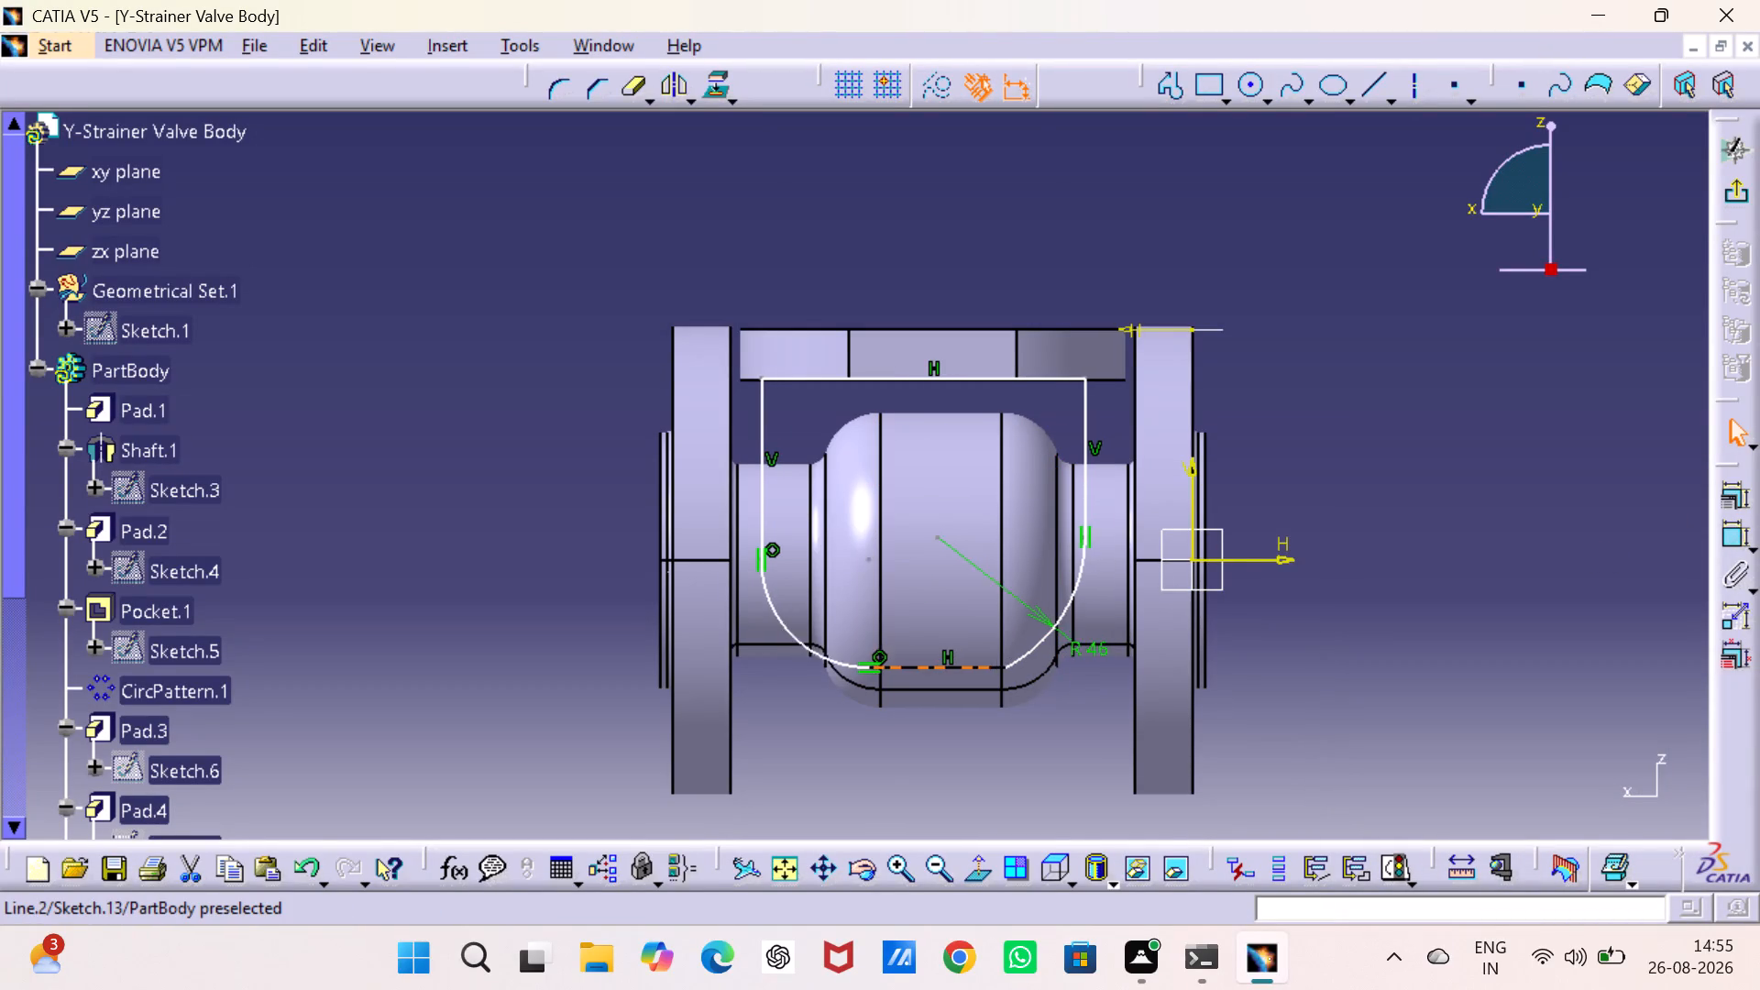
drag(933, 665, 918, 663)
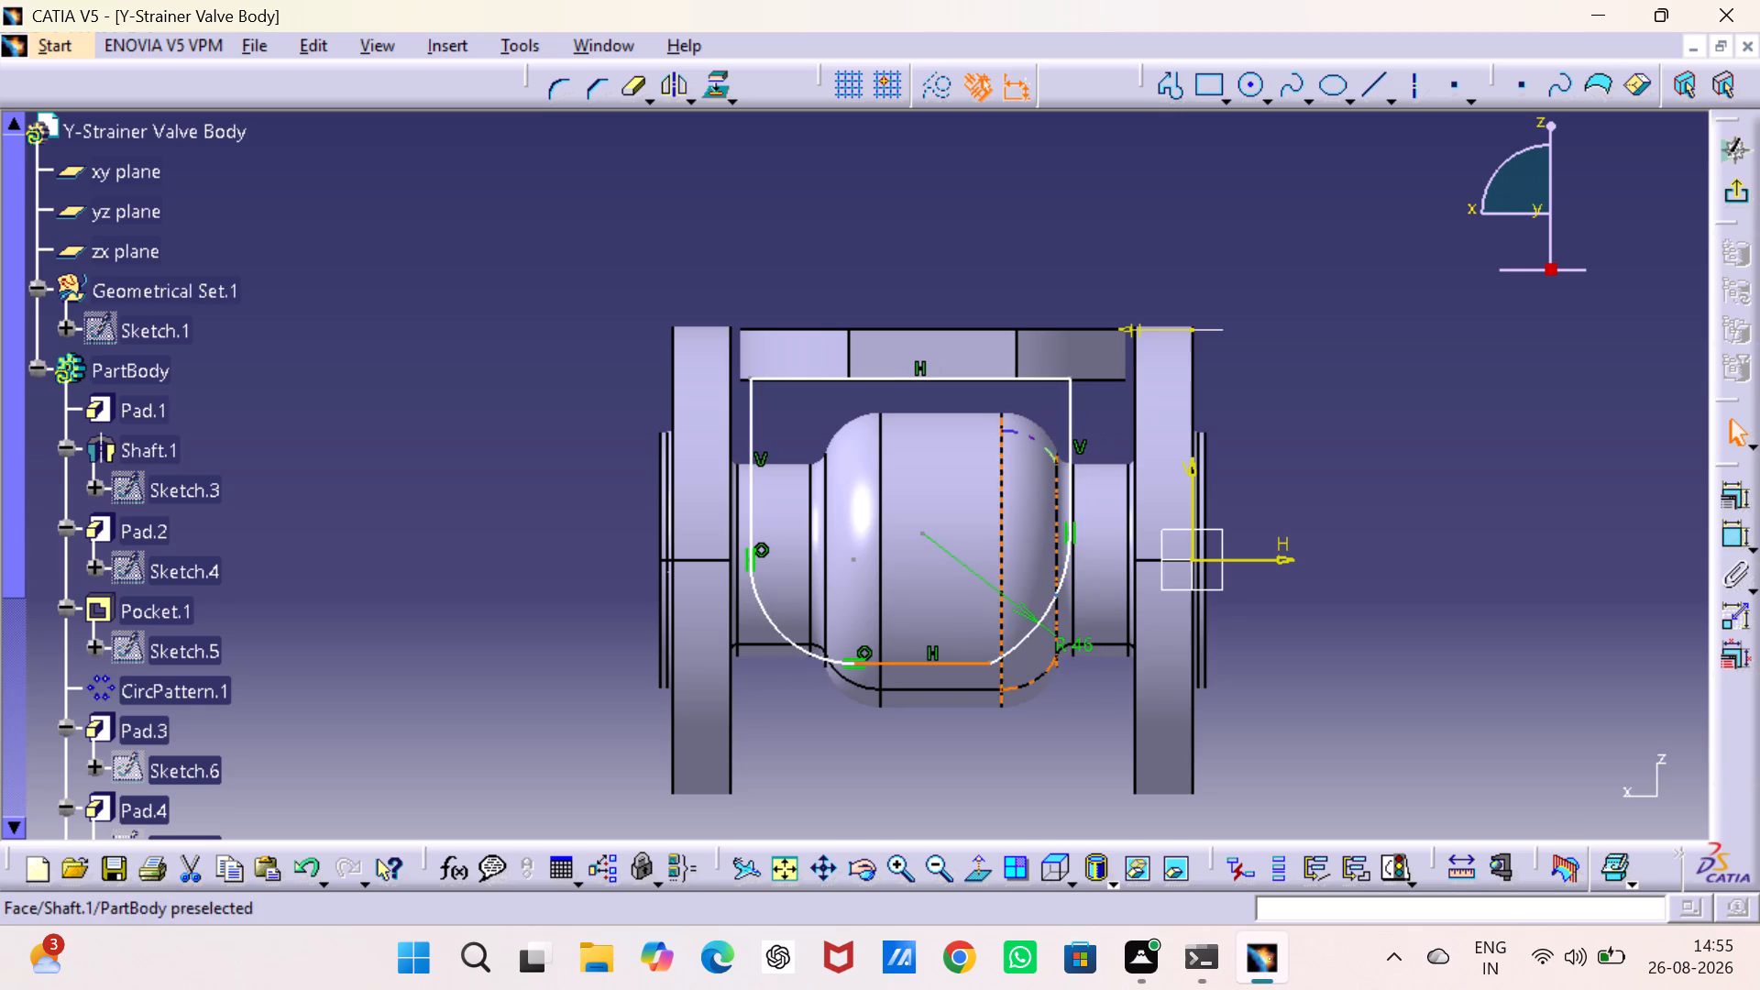
double_click(1004, 767)
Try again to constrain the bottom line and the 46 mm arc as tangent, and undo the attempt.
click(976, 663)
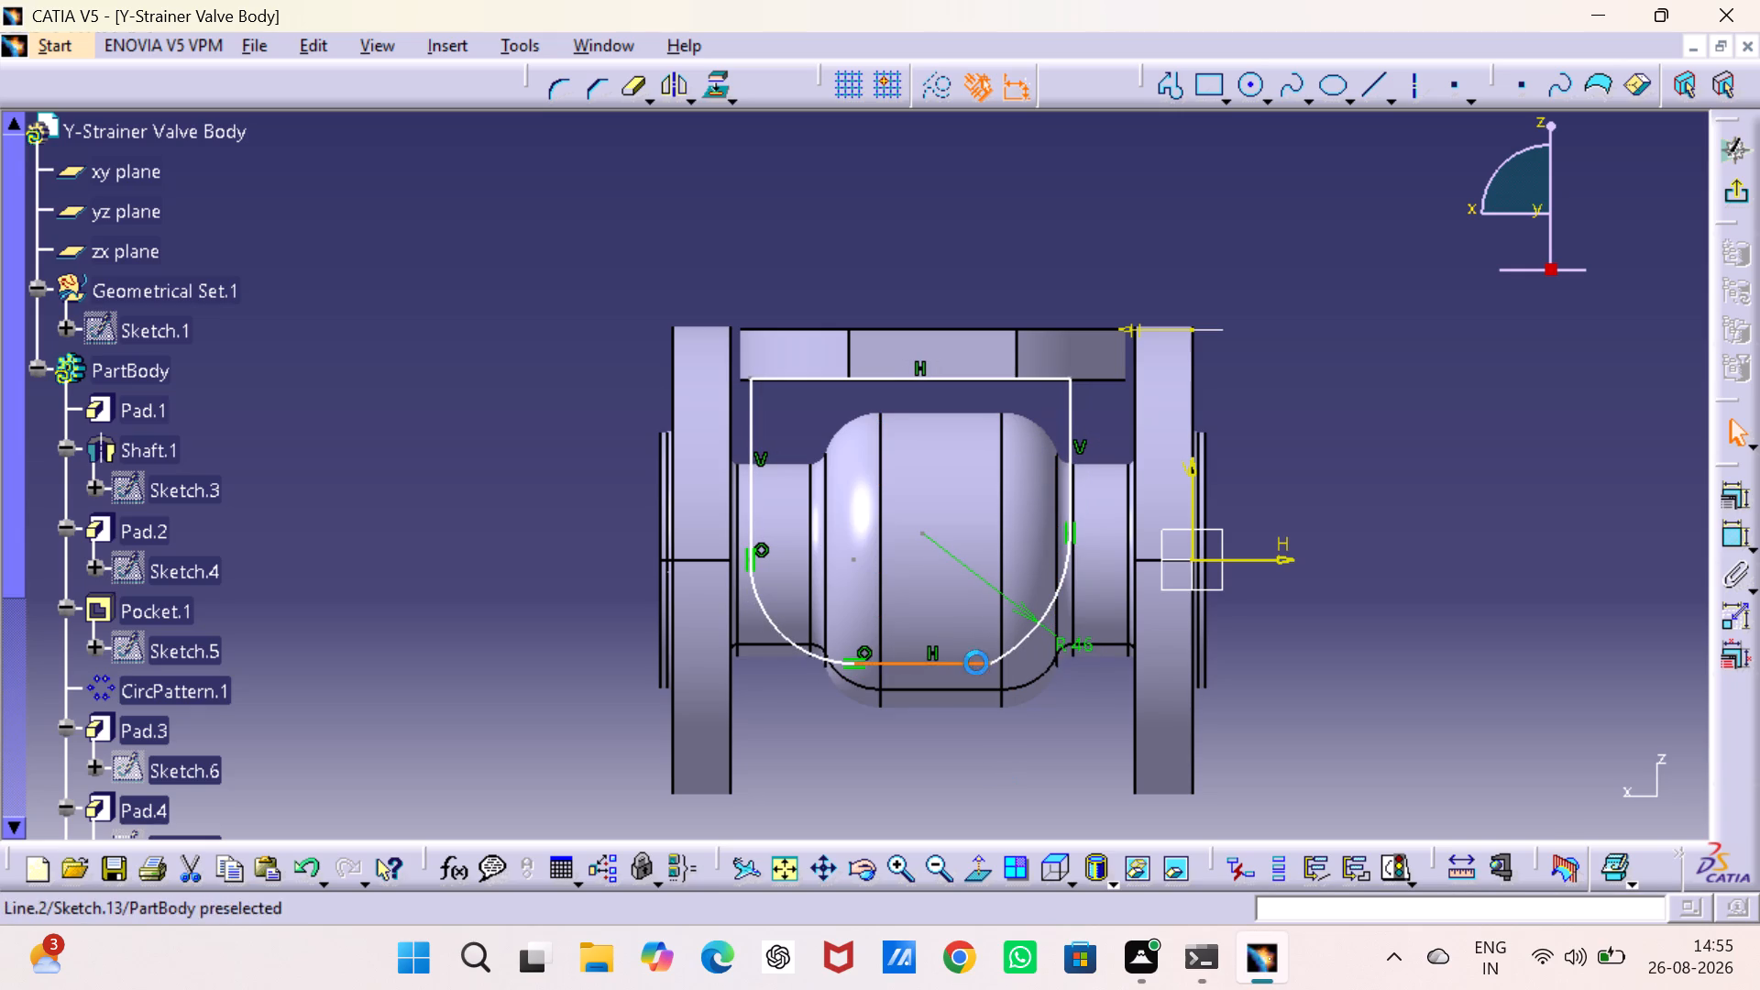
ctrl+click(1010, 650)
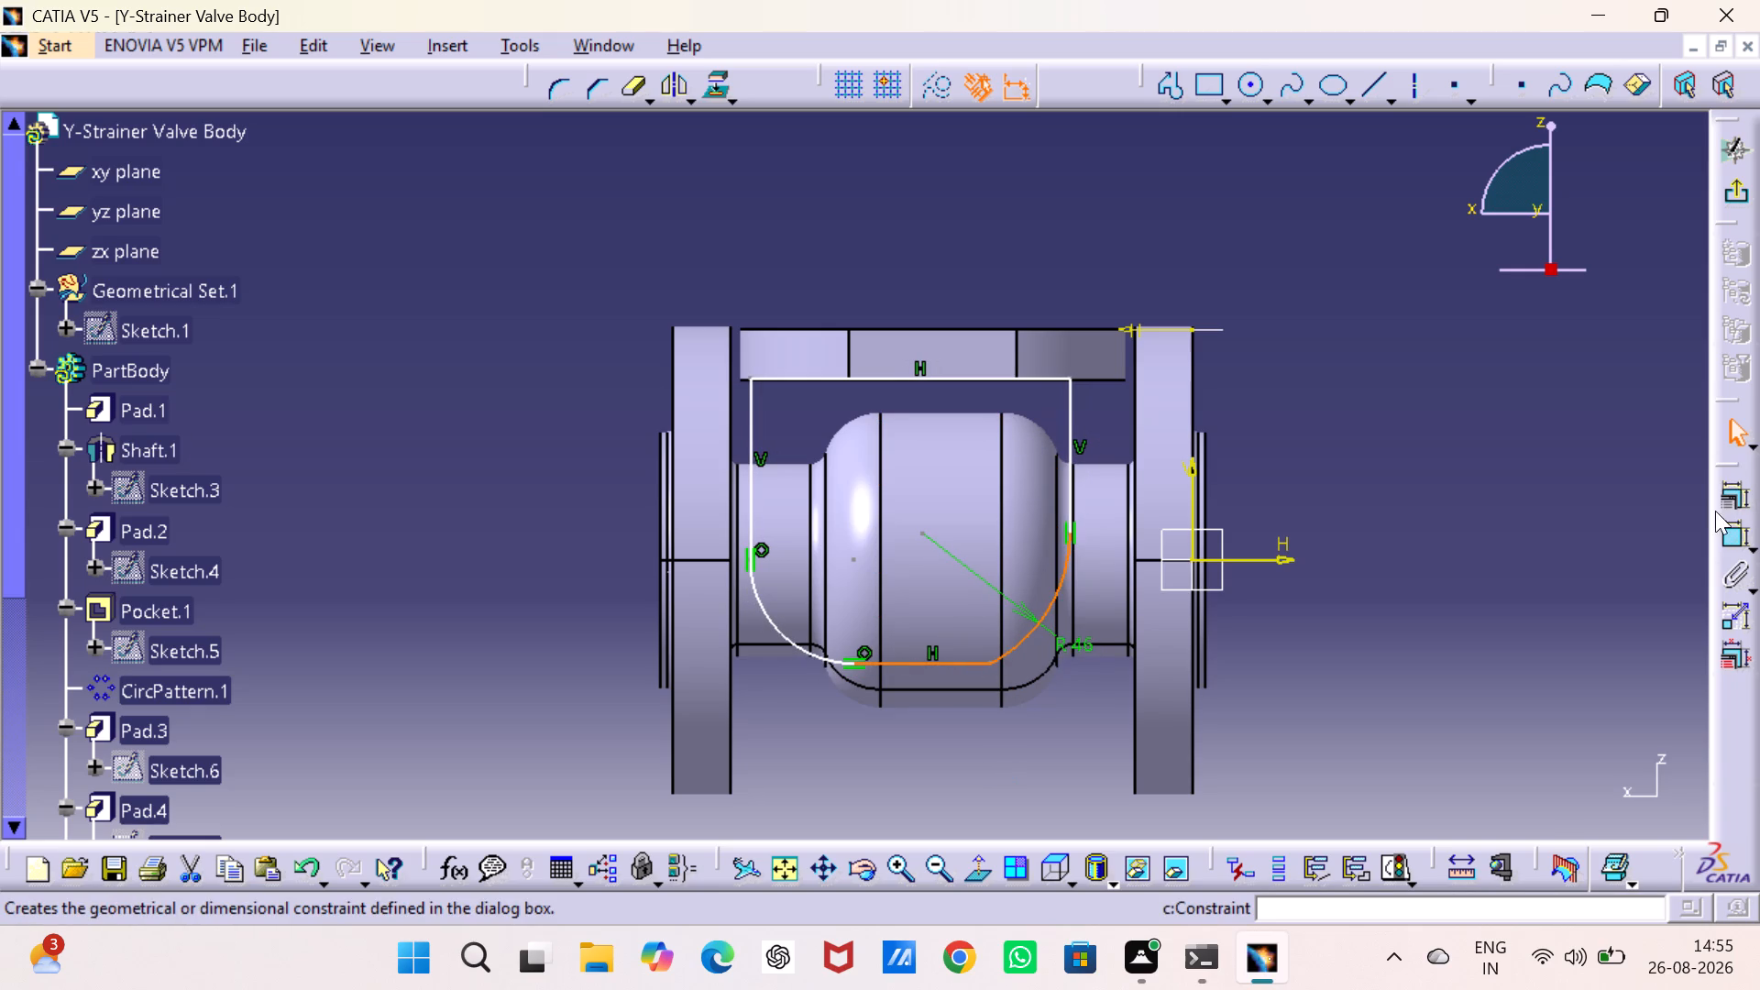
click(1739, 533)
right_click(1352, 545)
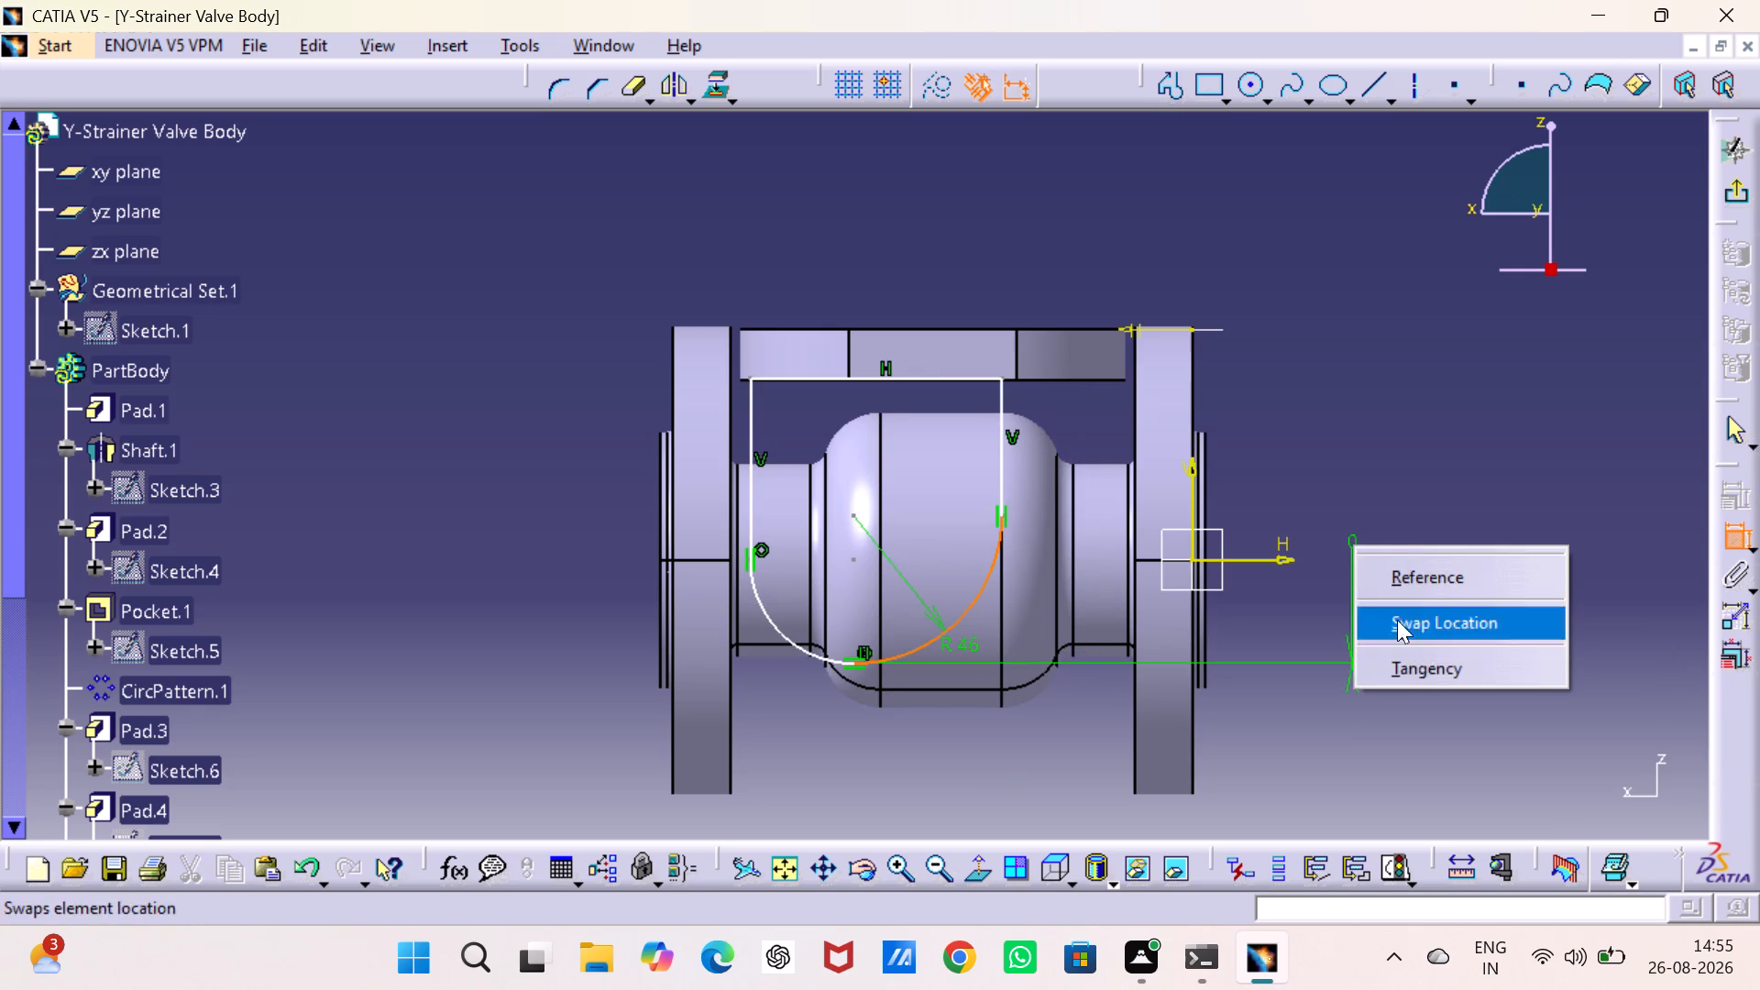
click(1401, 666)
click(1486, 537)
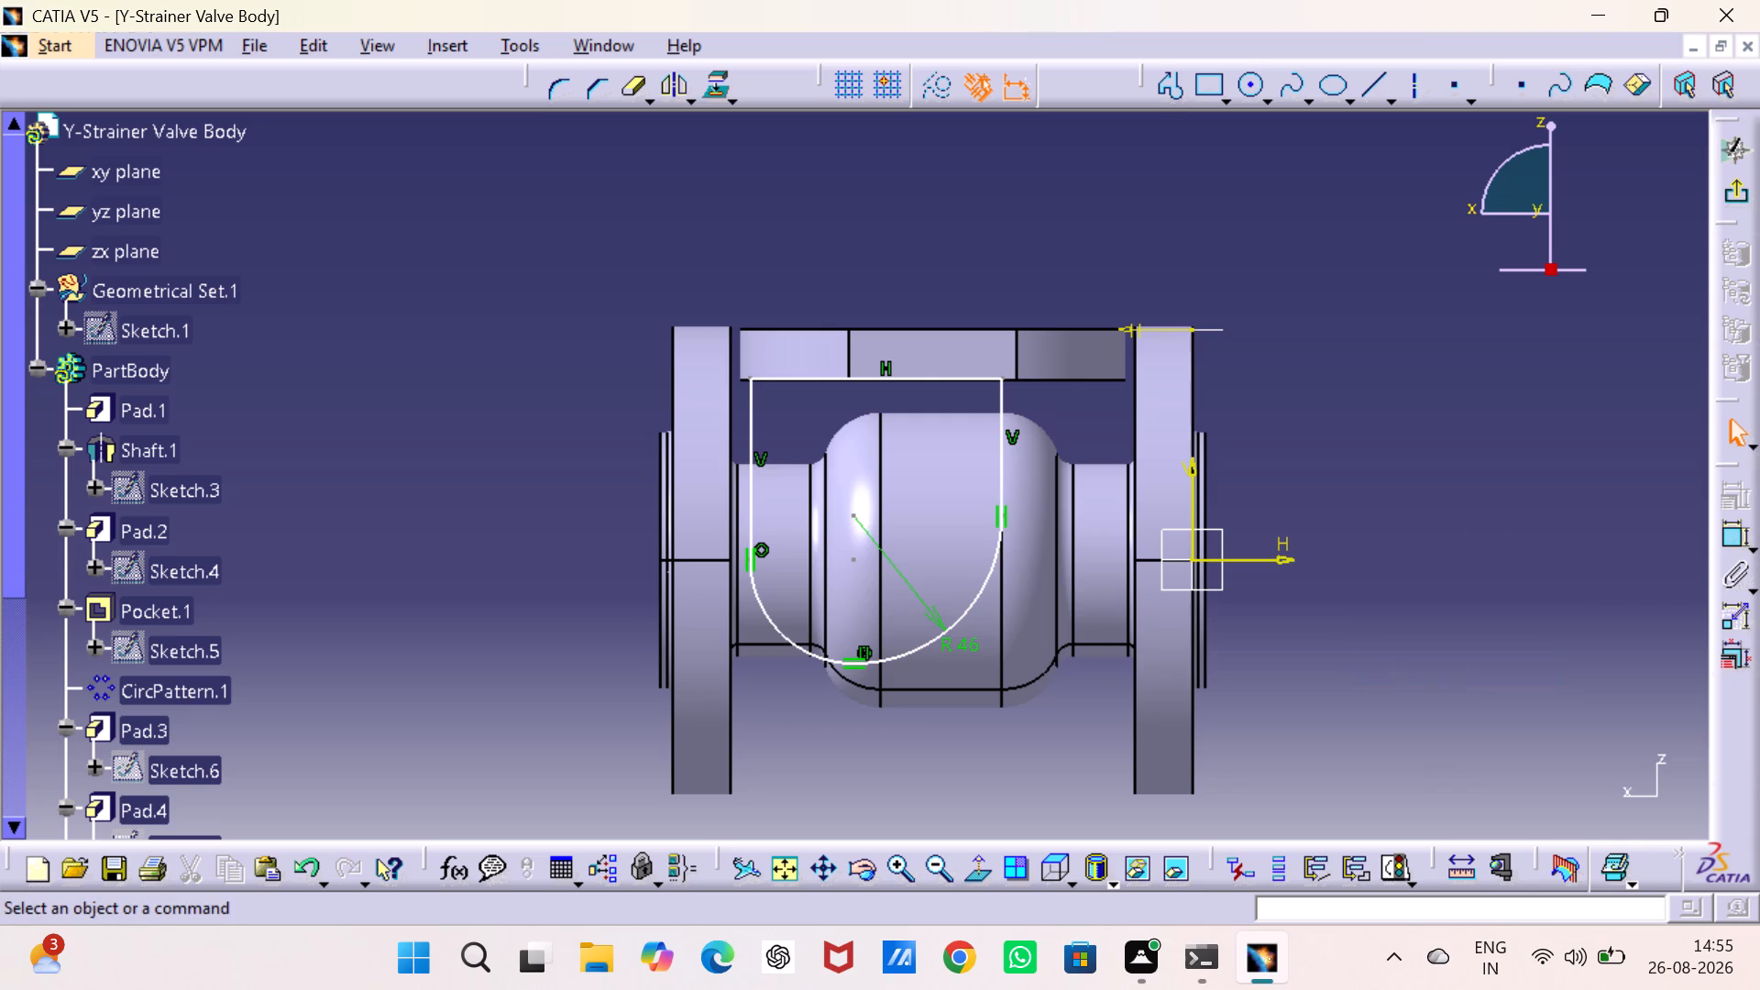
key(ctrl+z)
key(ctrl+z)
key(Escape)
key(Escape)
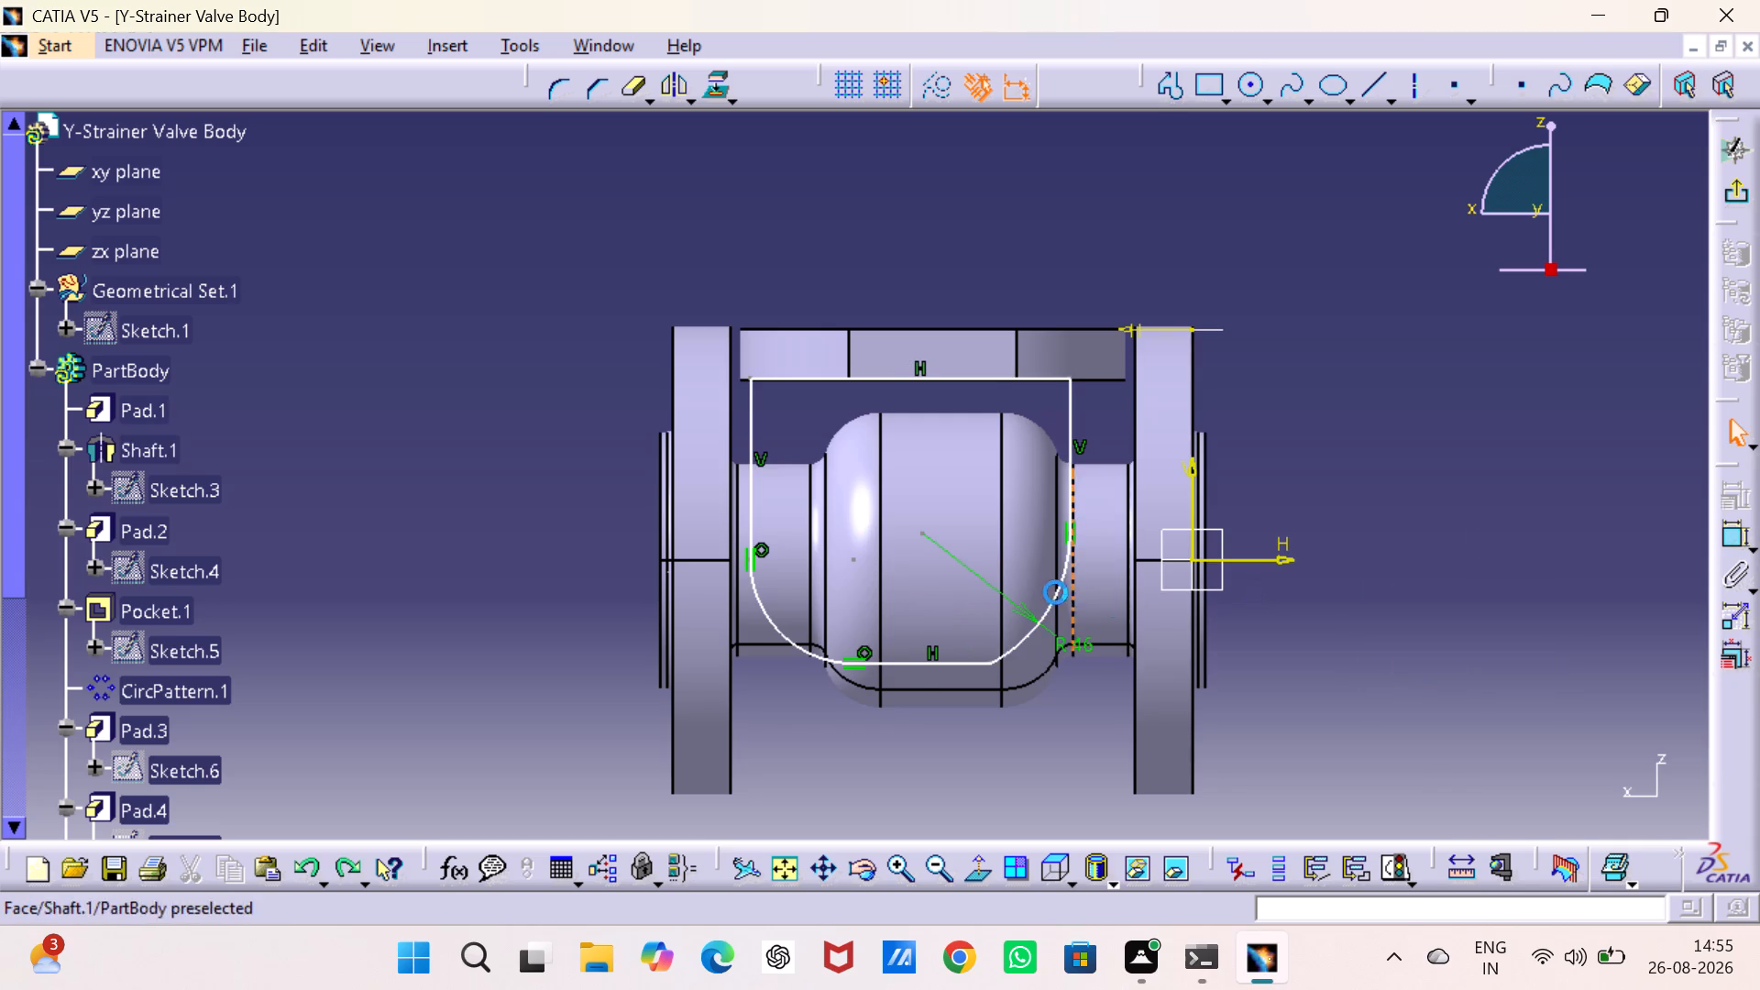
Delete the 46 mm arc from the profile.
click(1063, 582)
key(Delete)
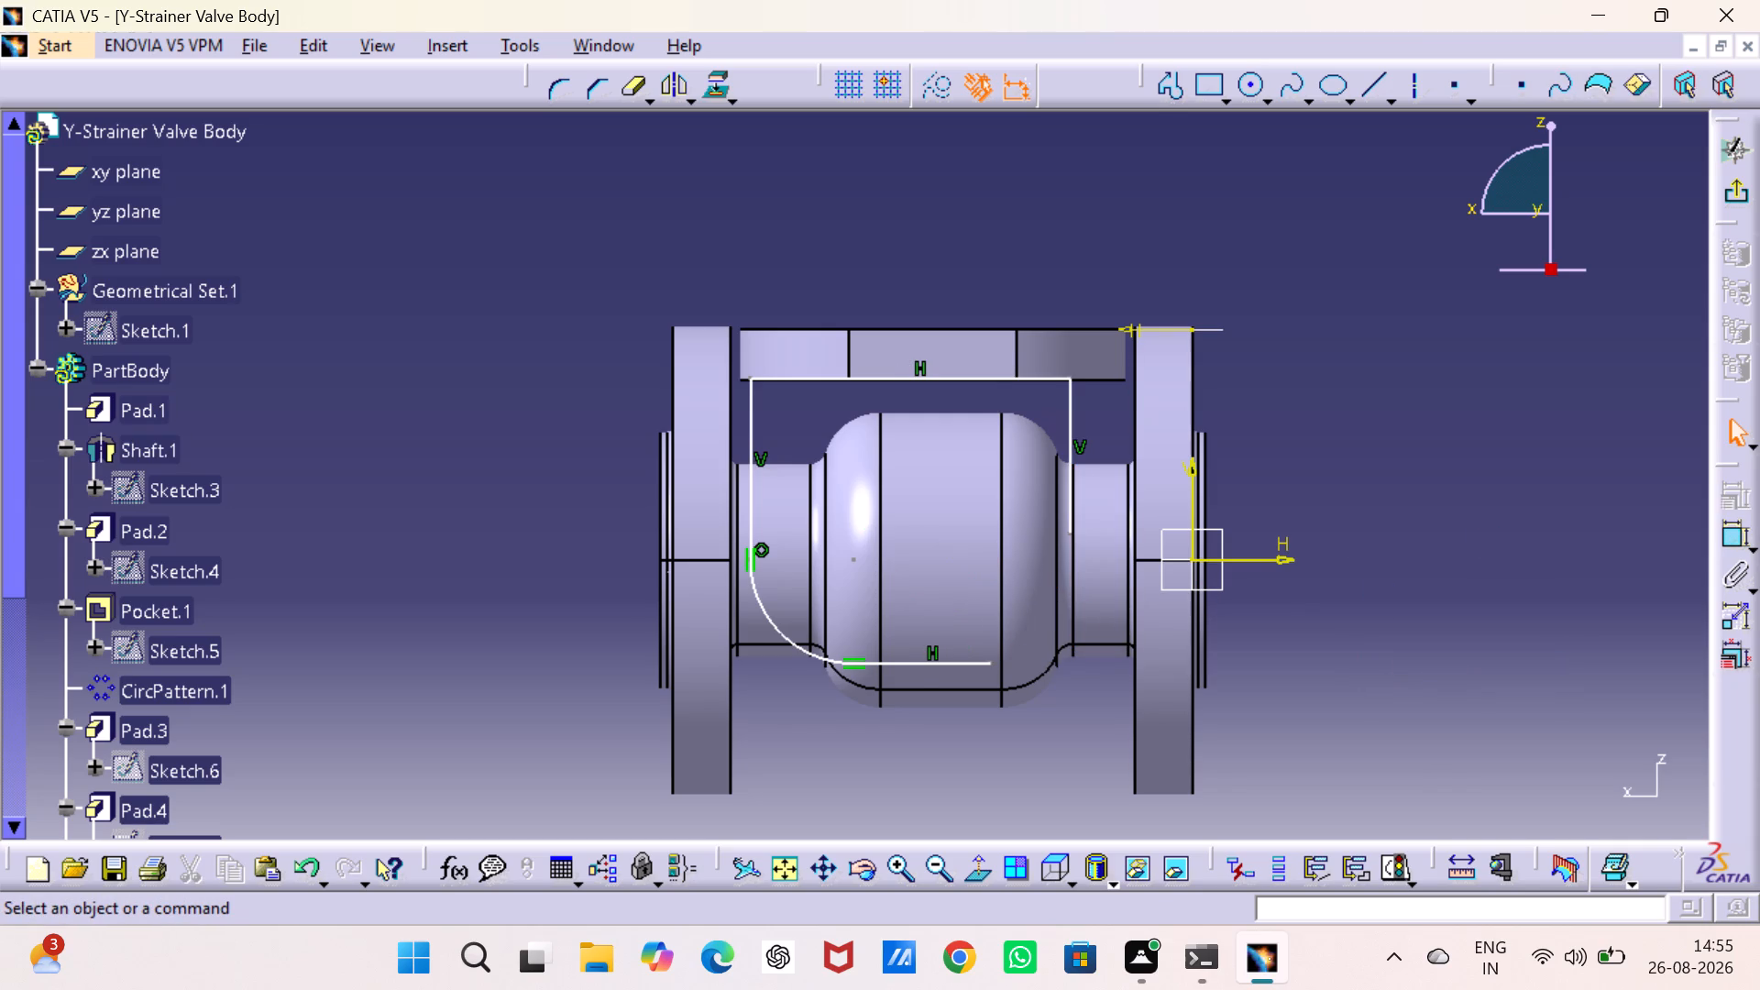
click(1578, 550)
Draw an arc of about 28 mm radius joining the bottom line's open end to the lower end of the vertical line nearest the origin.
click(1267, 96)
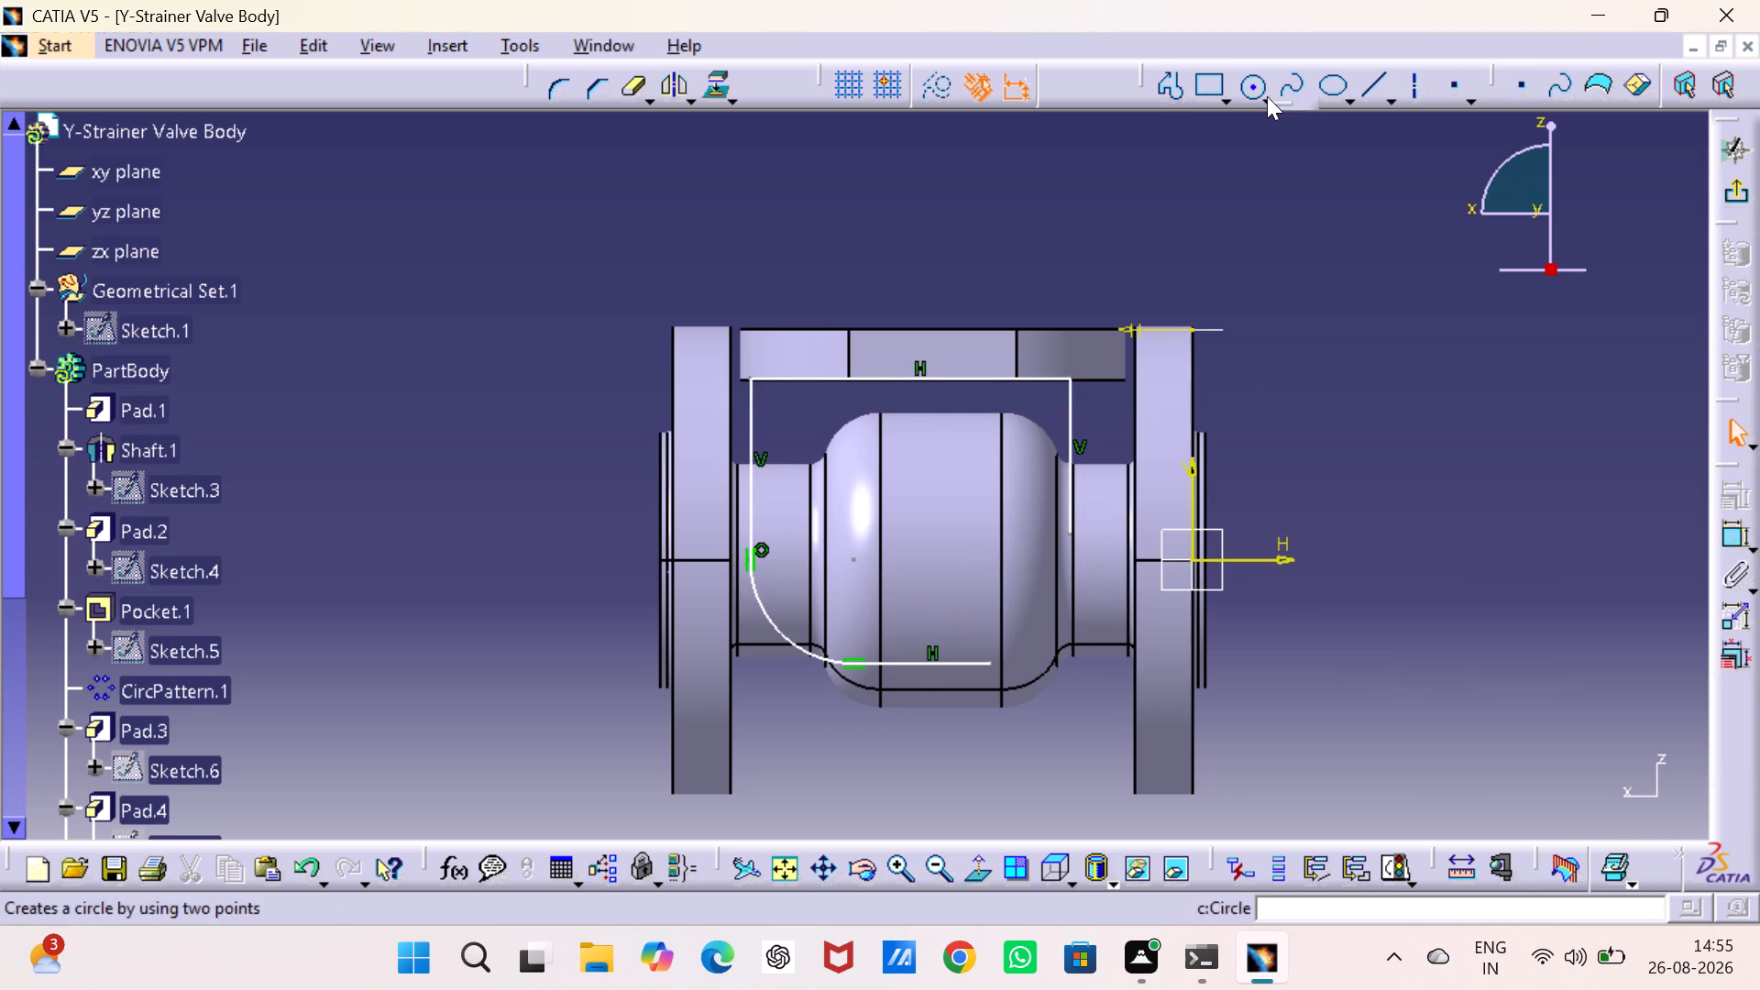
click(1292, 326)
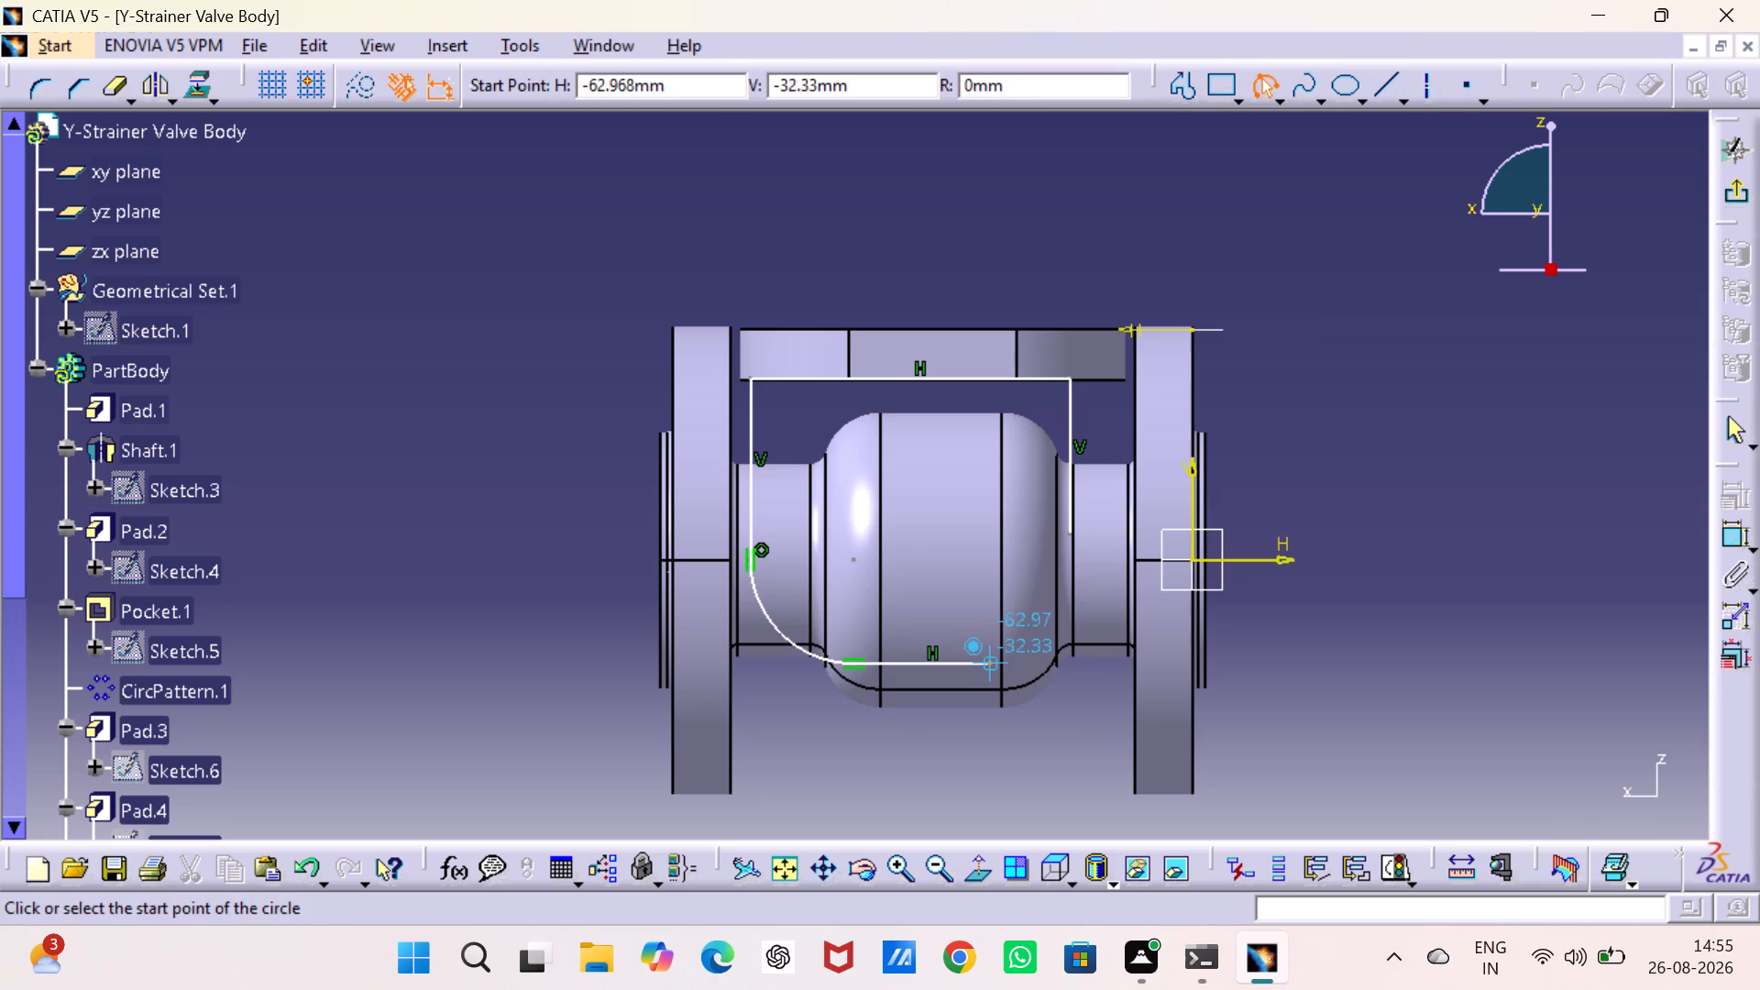
click(992, 663)
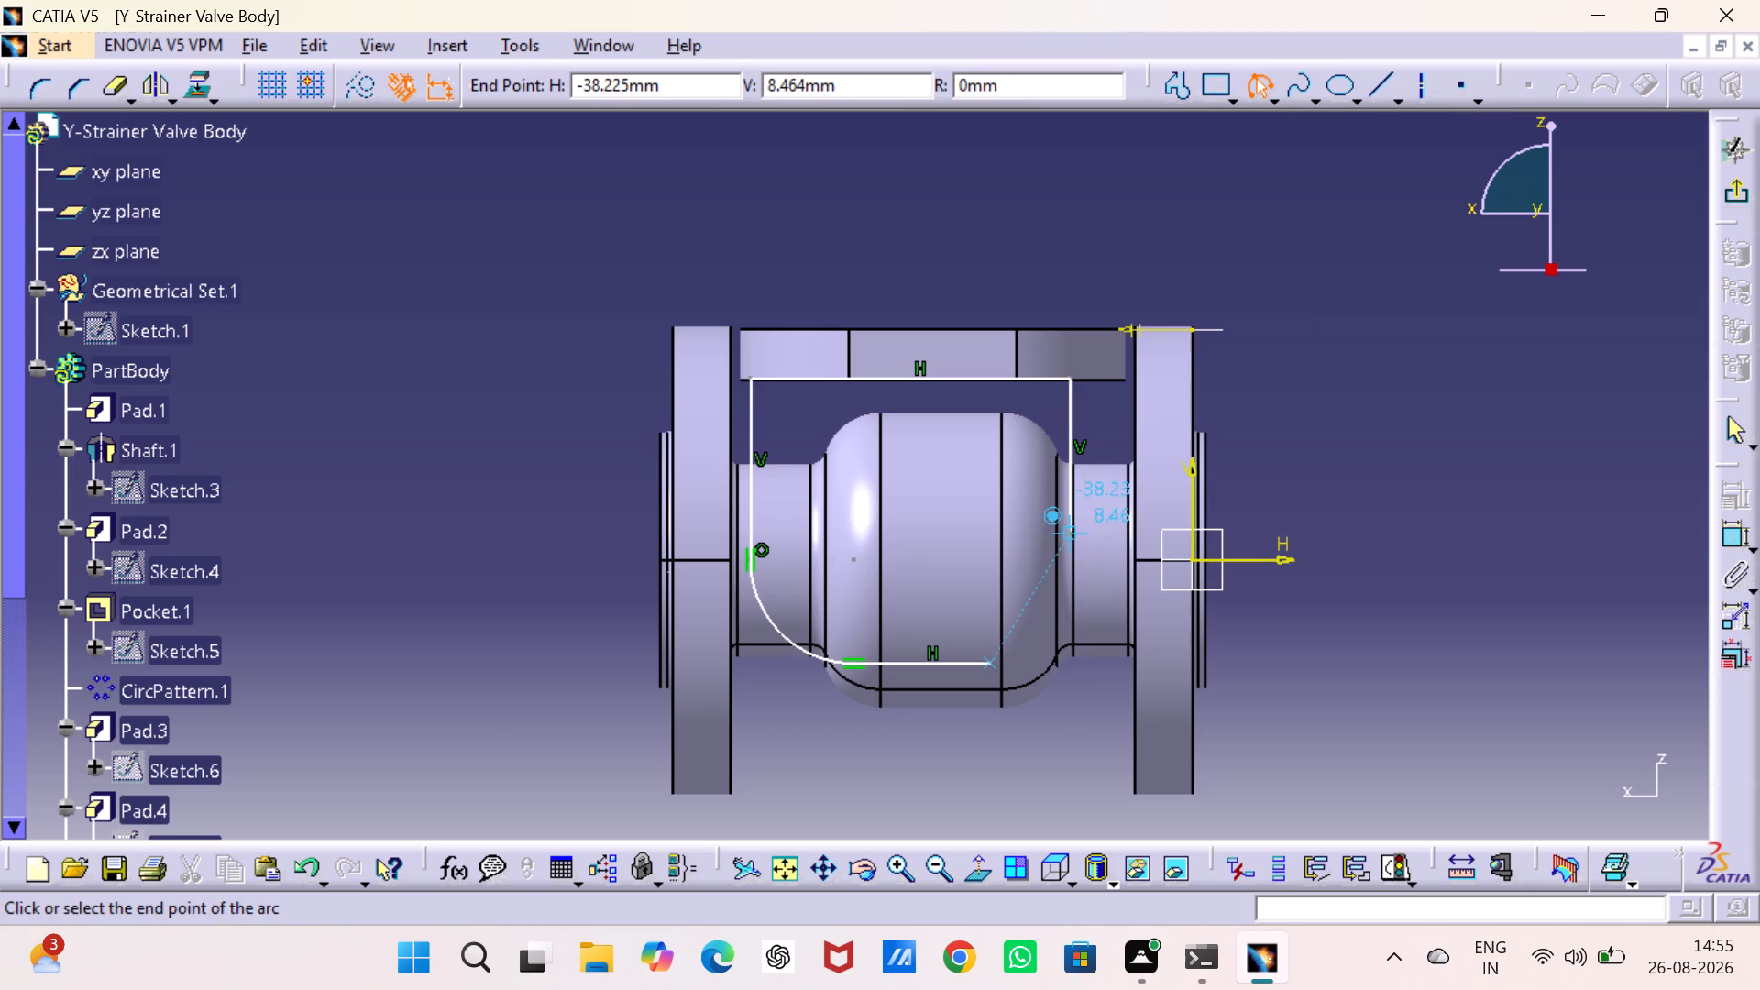
click(1066, 531)
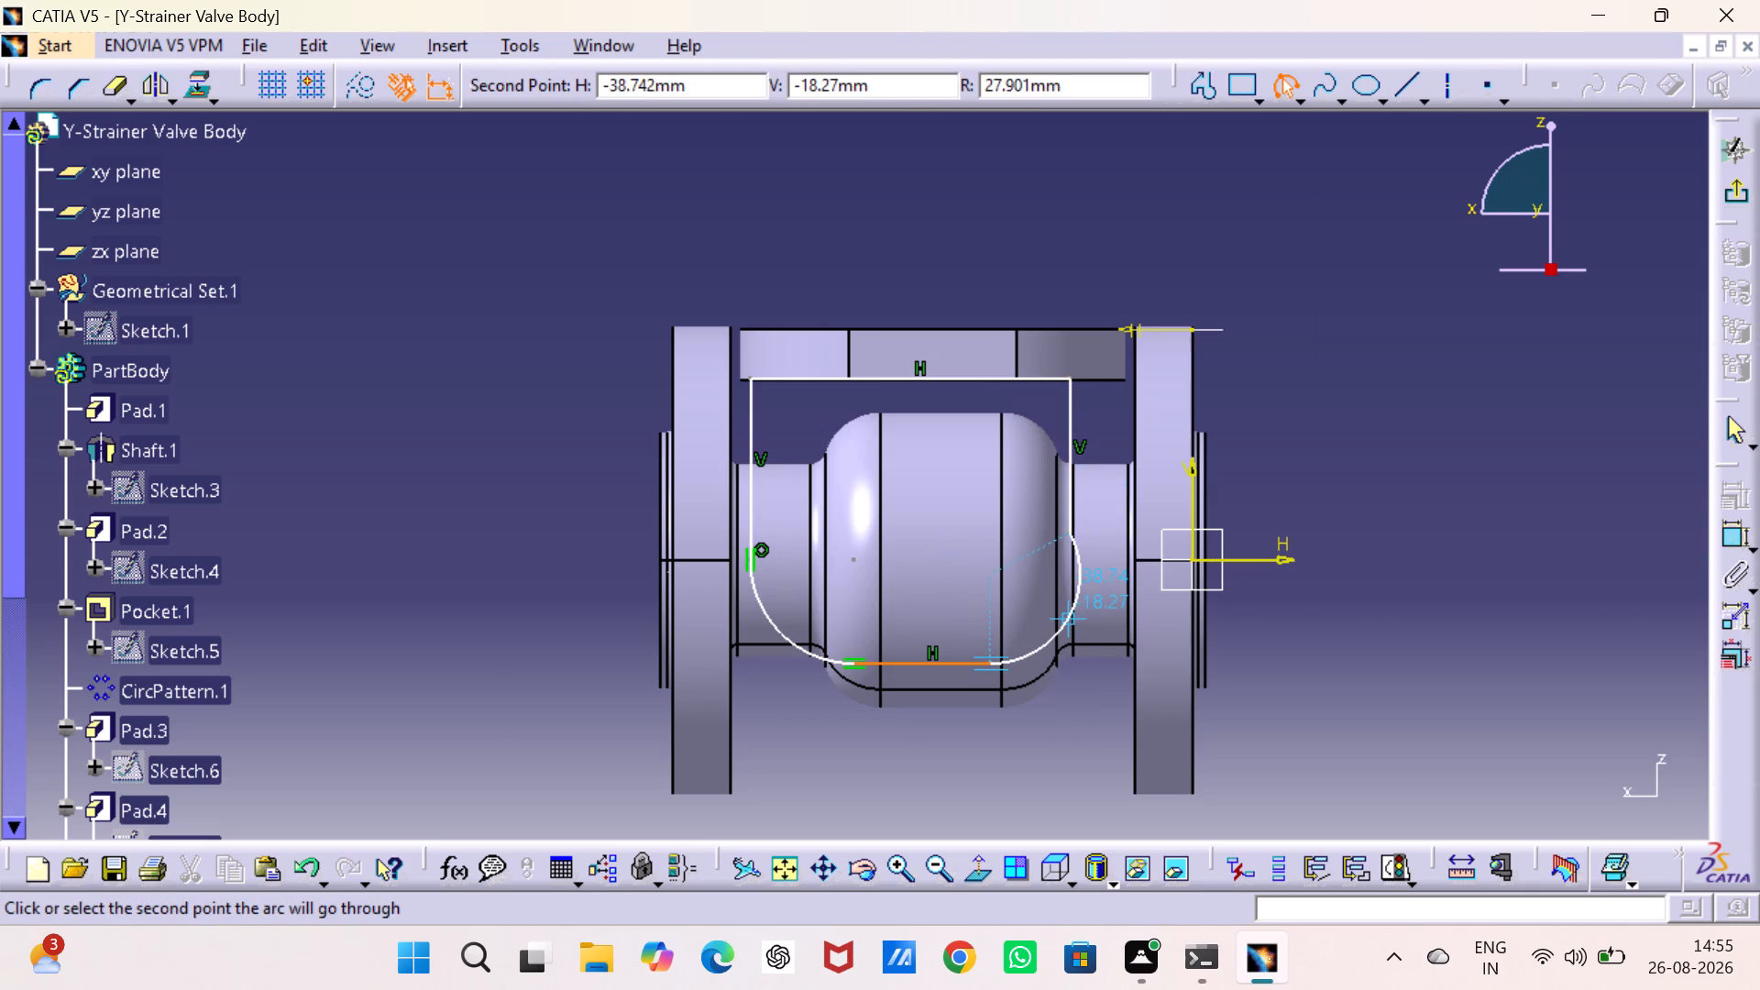
click(1072, 612)
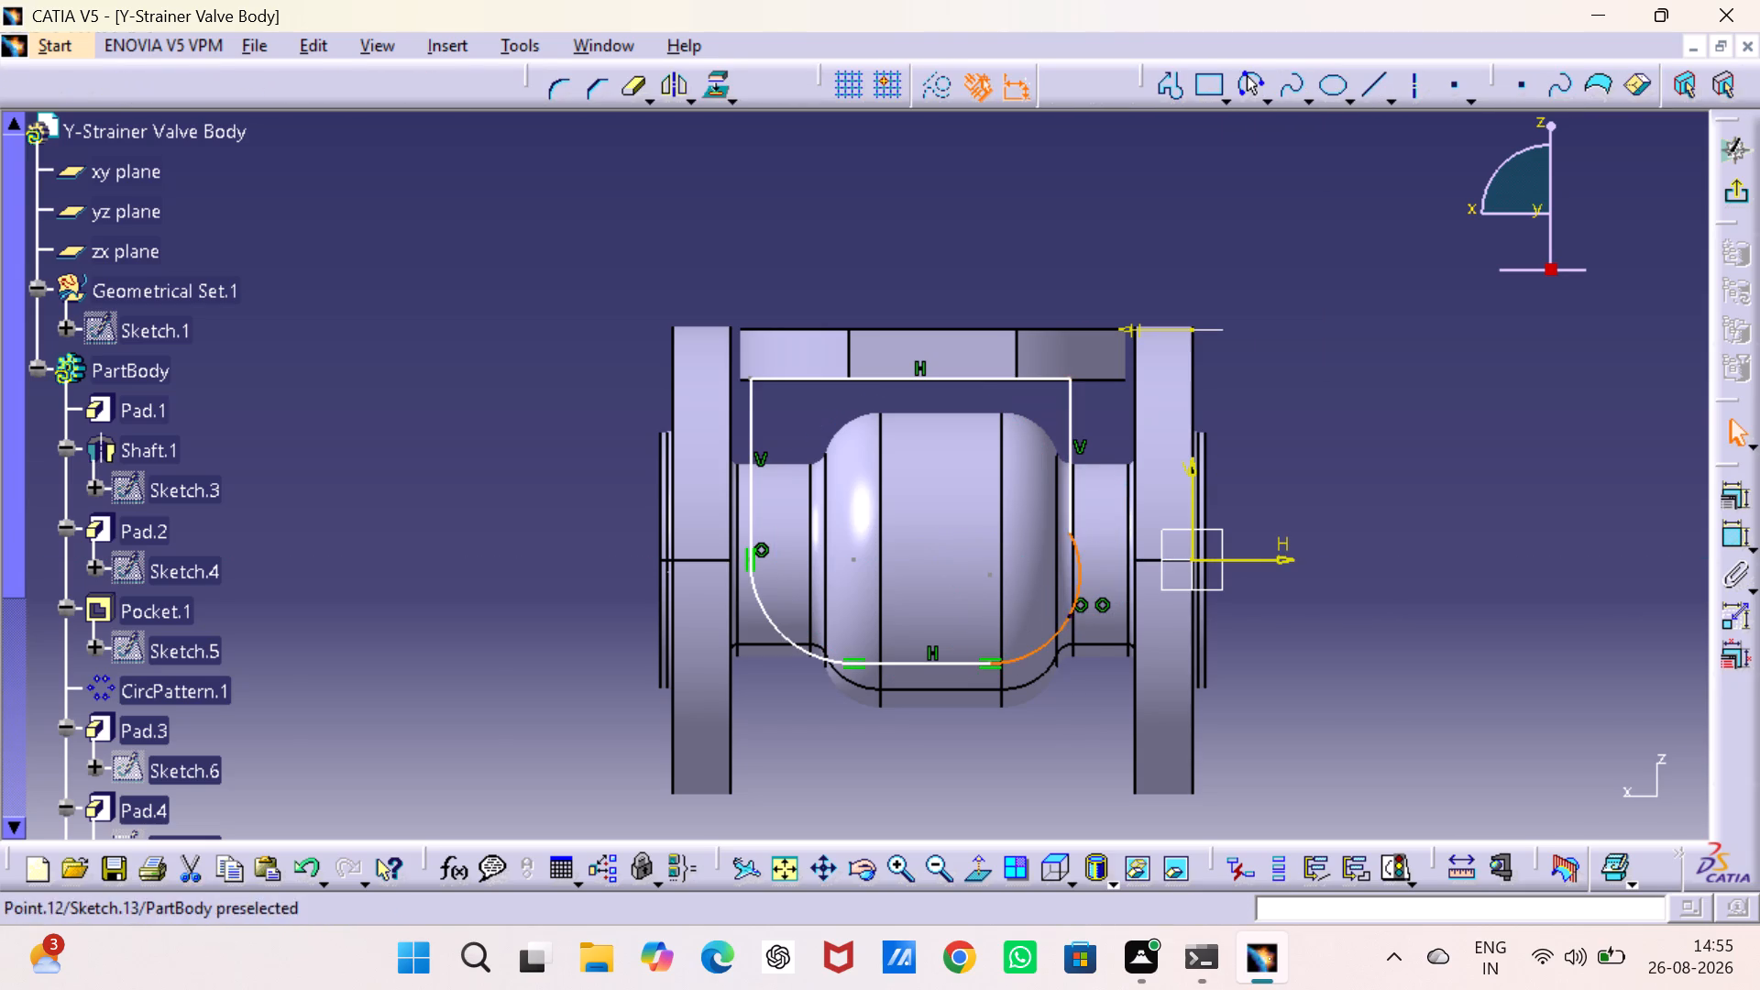
Constrain the new arc tangent to the vertical line nearest the sketch origin.
click(1596, 569)
double_click(1730, 533)
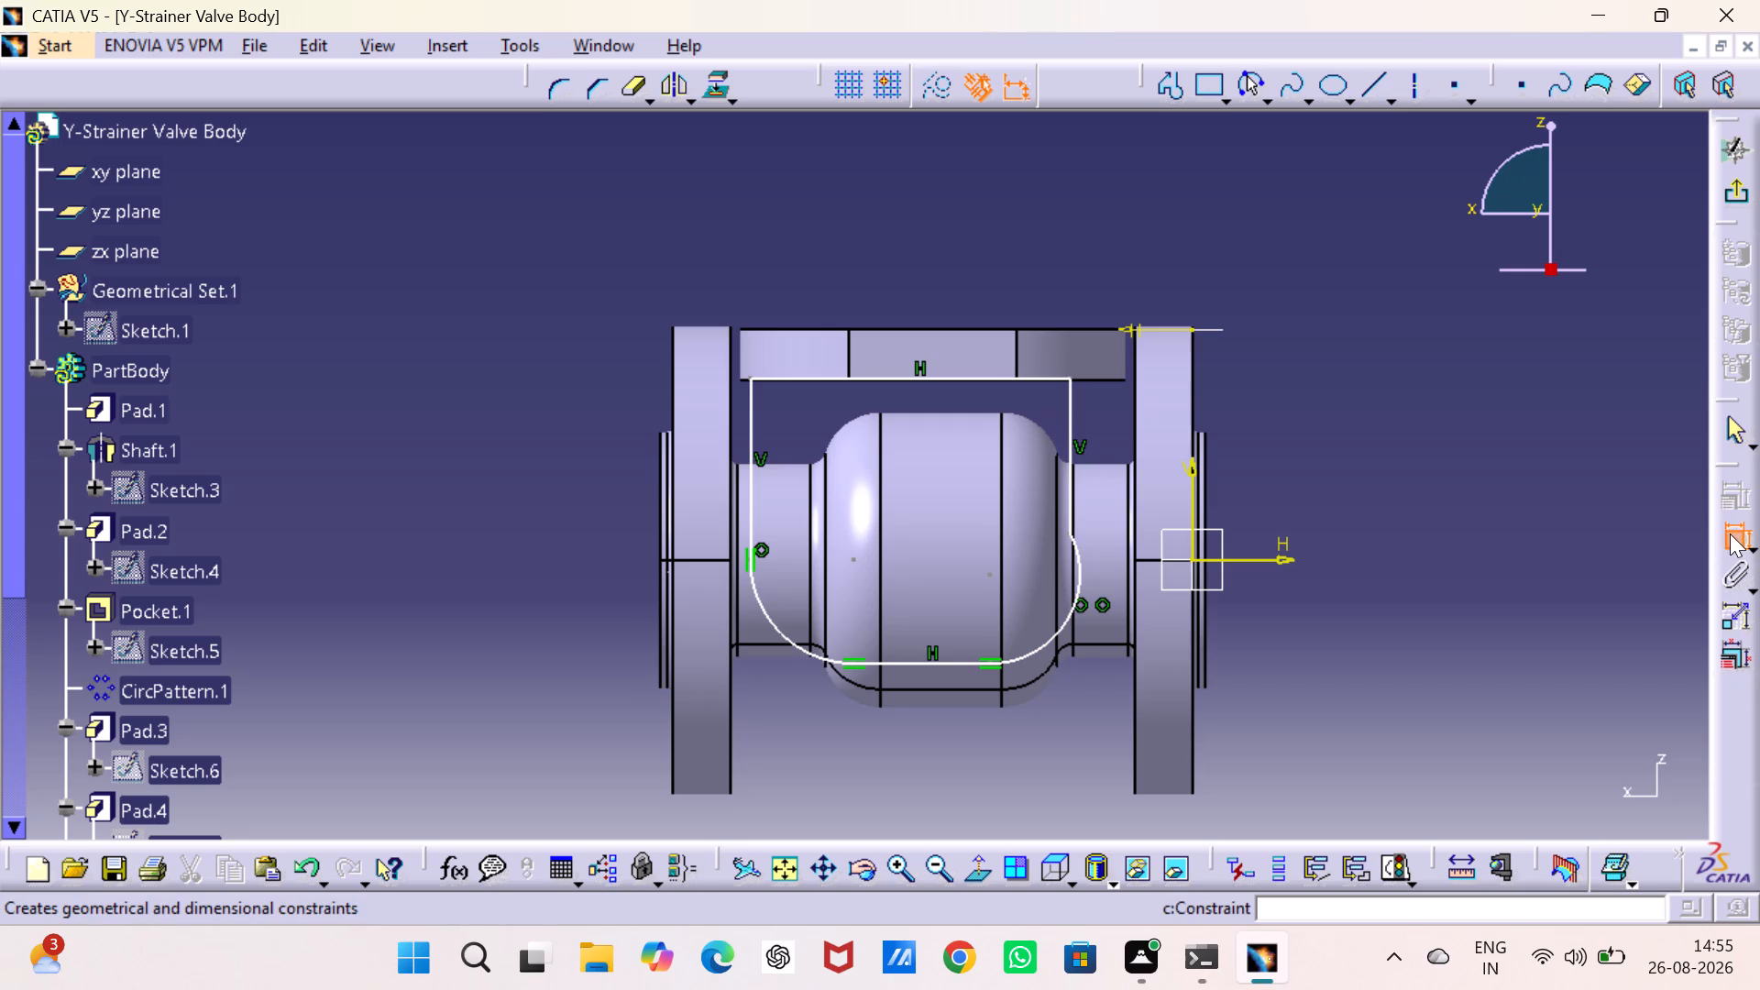
click(1079, 554)
click(1070, 498)
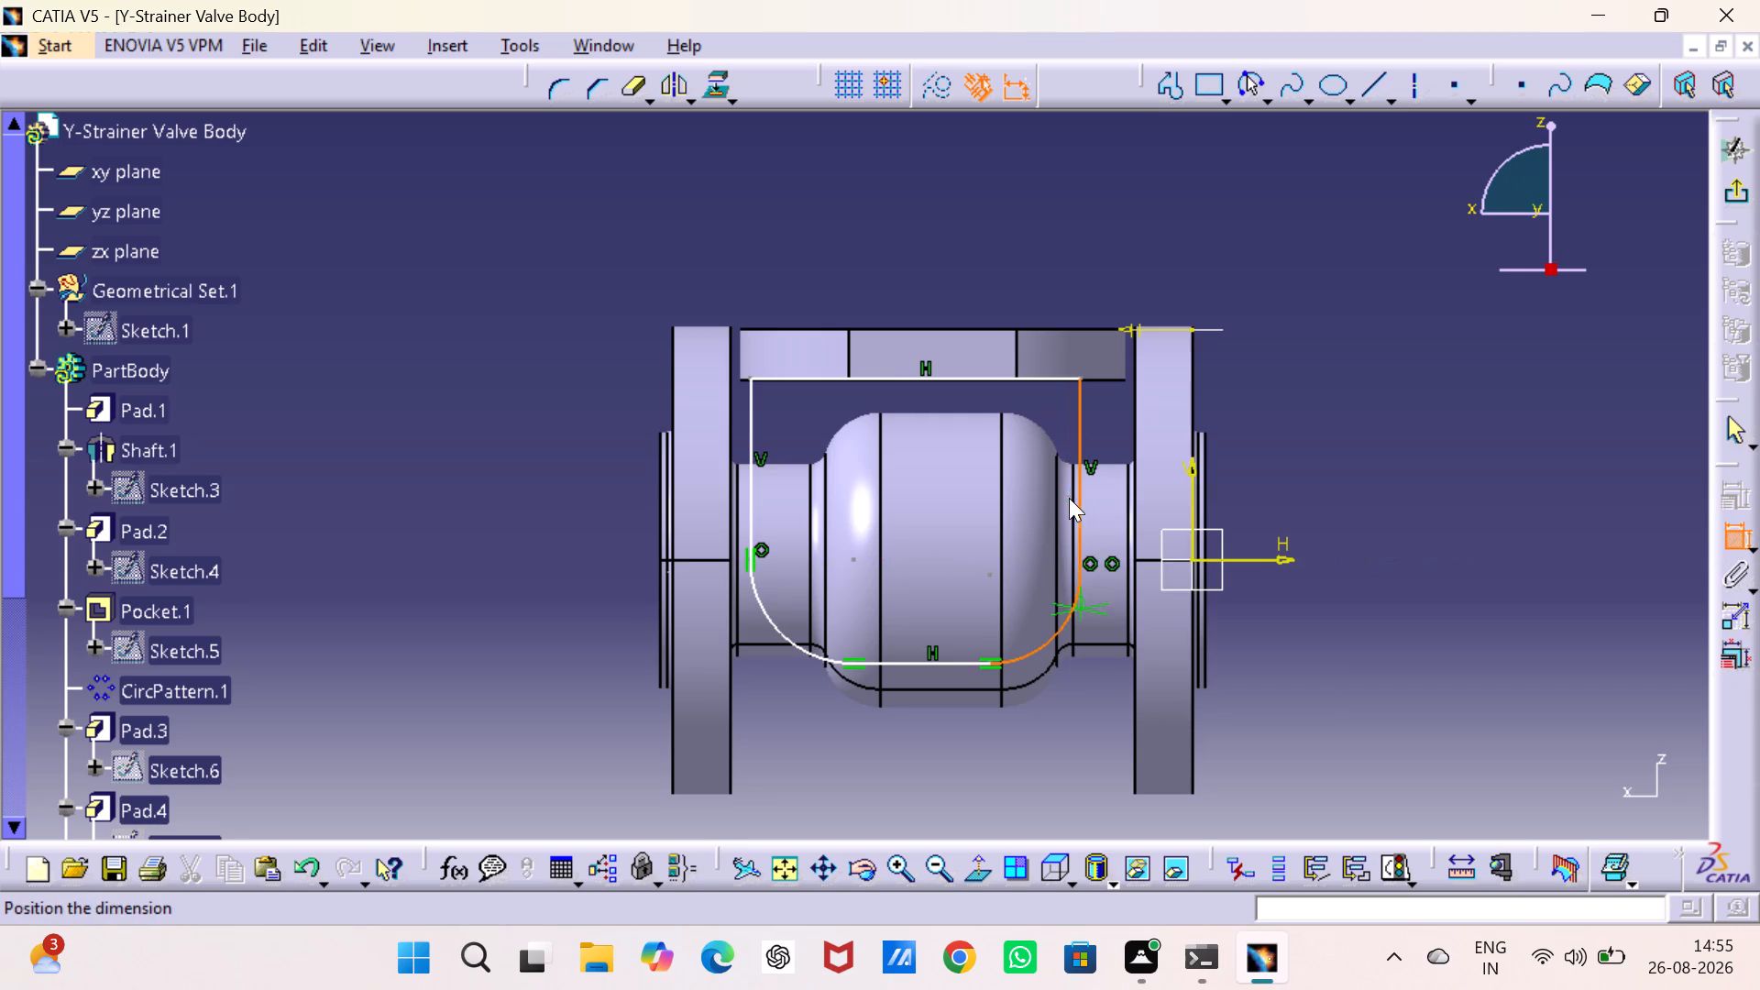
right_click(1070, 498)
click(1206, 753)
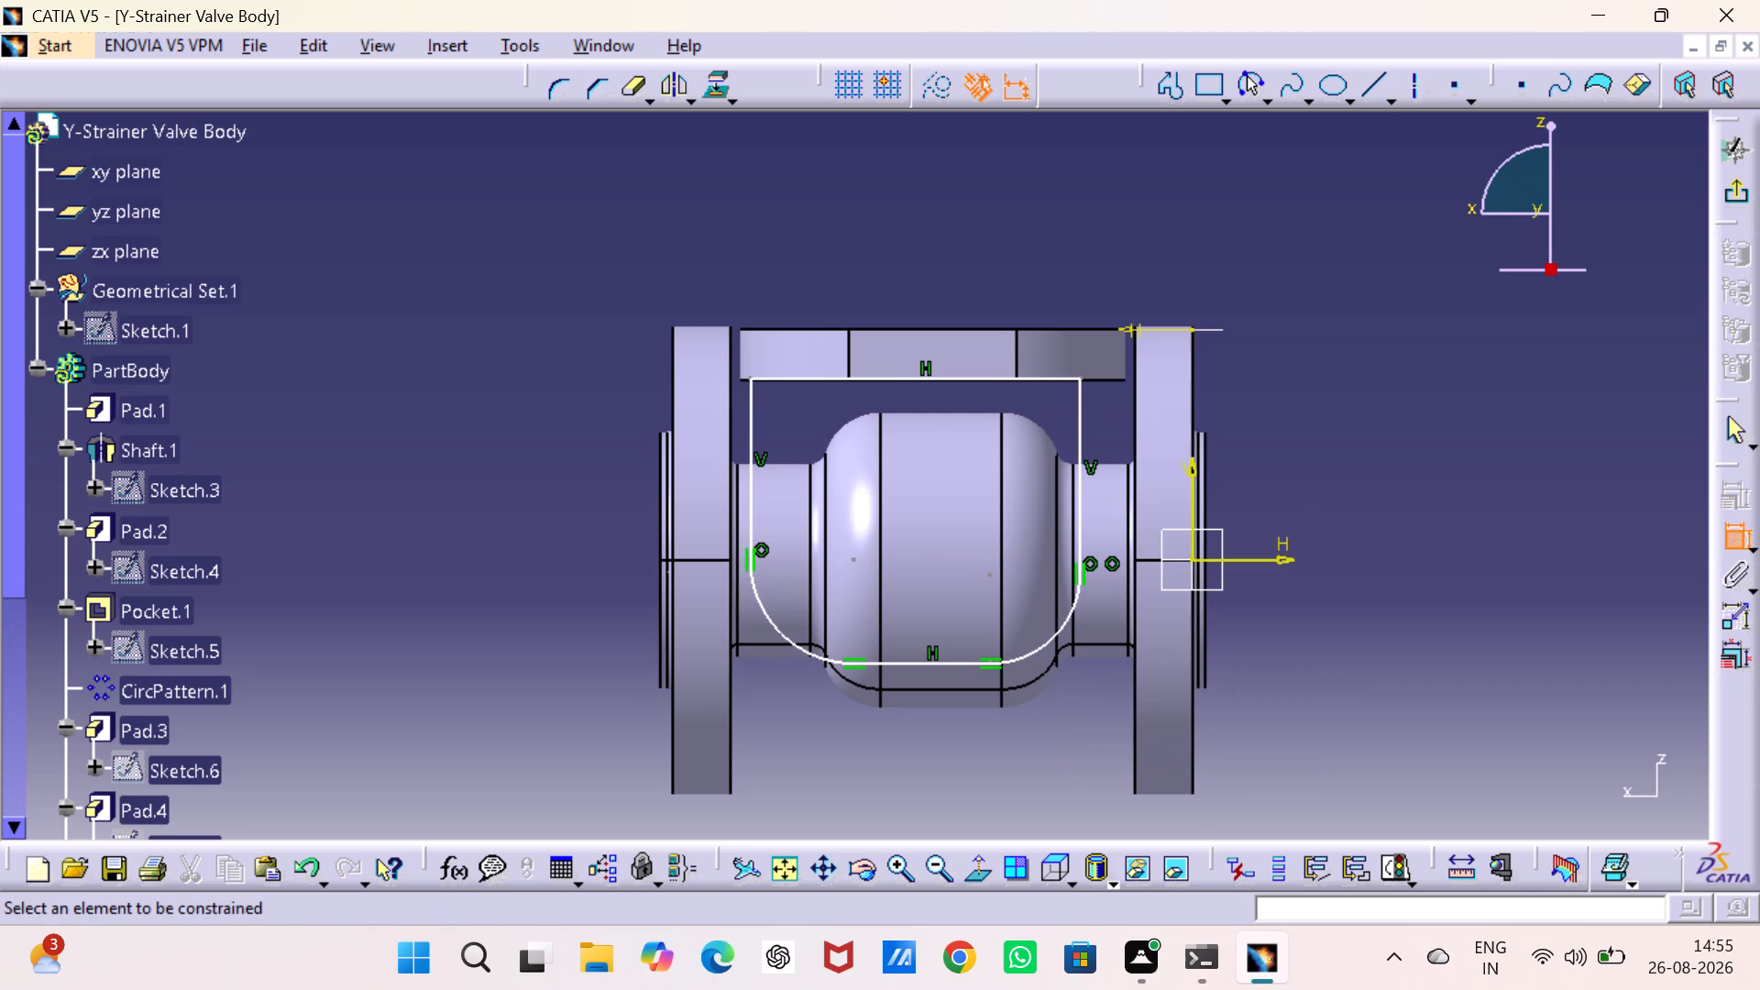
Dimension the new arc's radius and set it to 46 mm.
click(1069, 613)
click(1087, 680)
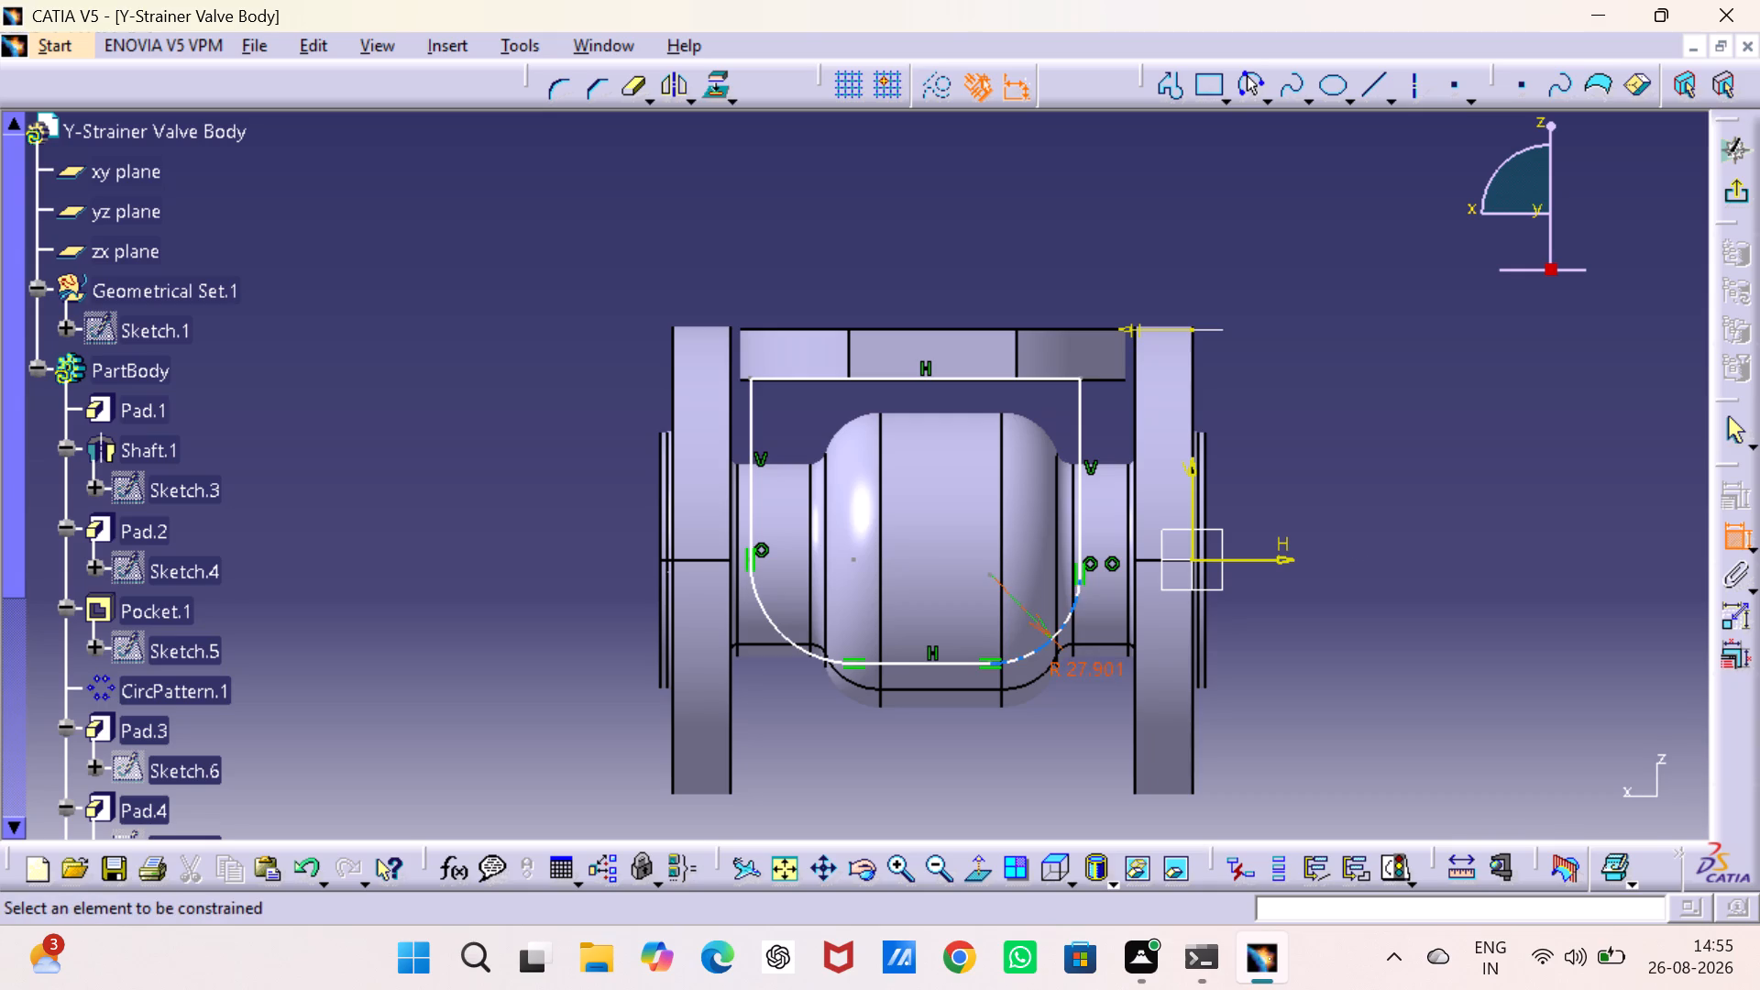
double_click(1092, 669)
key(4)
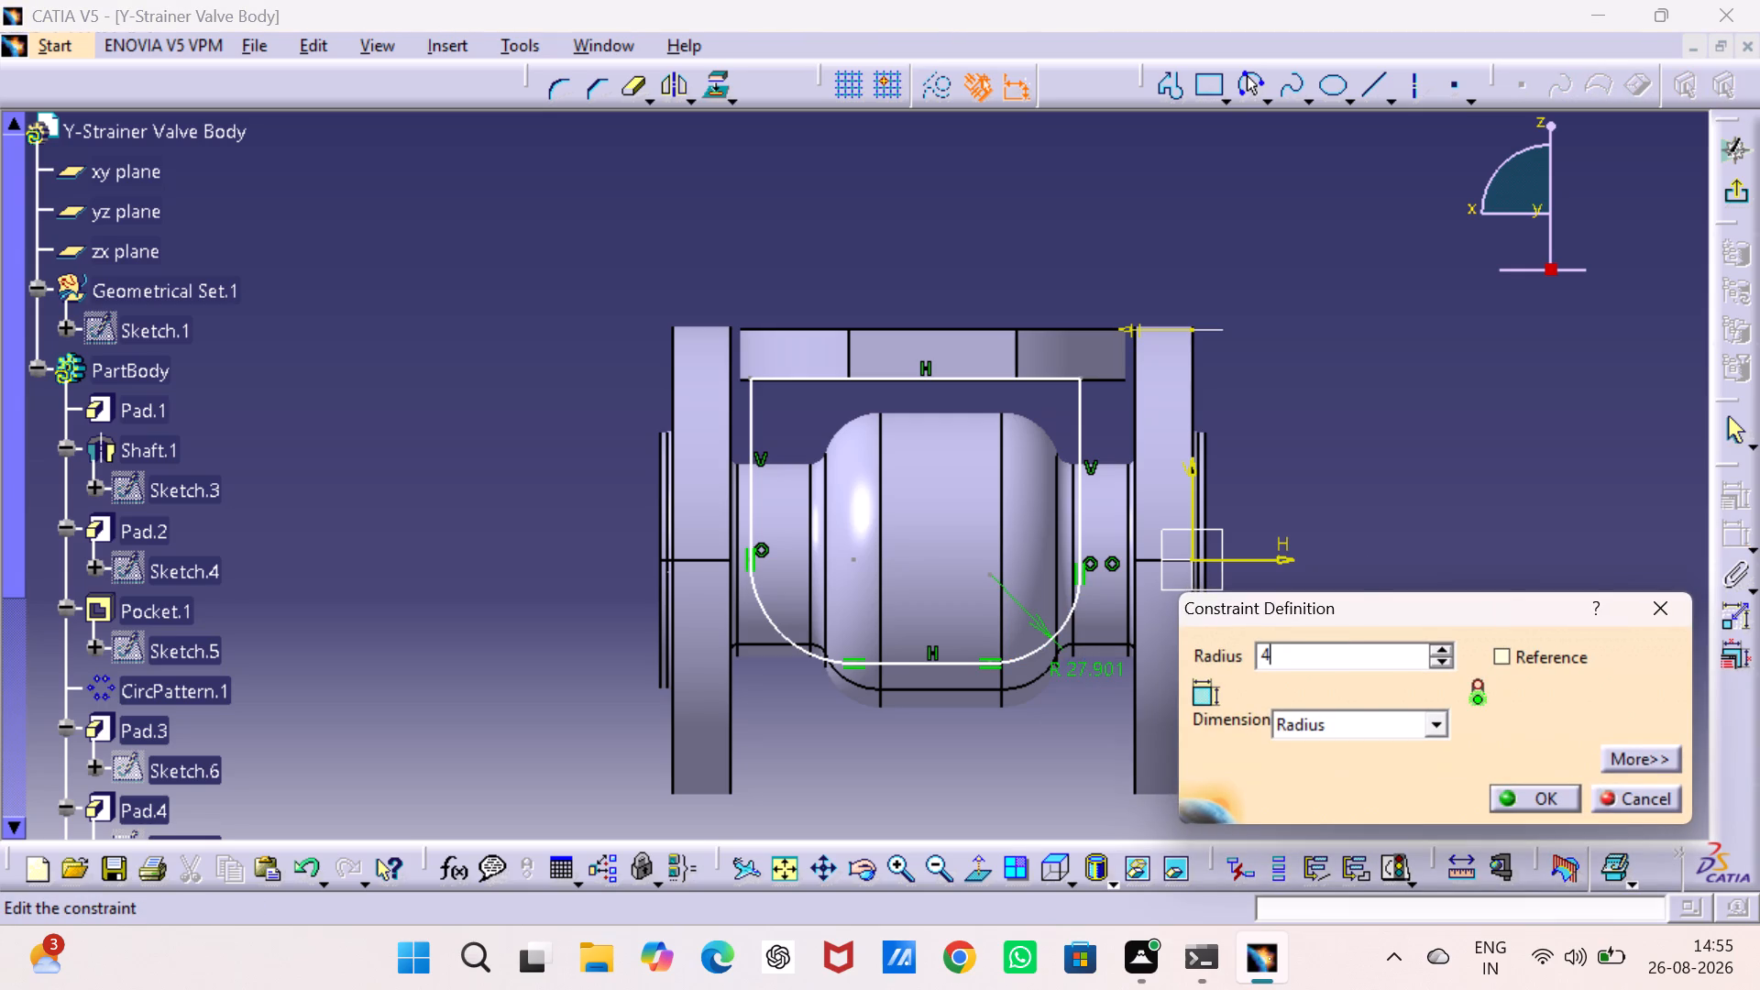
key(6)
key(Return)
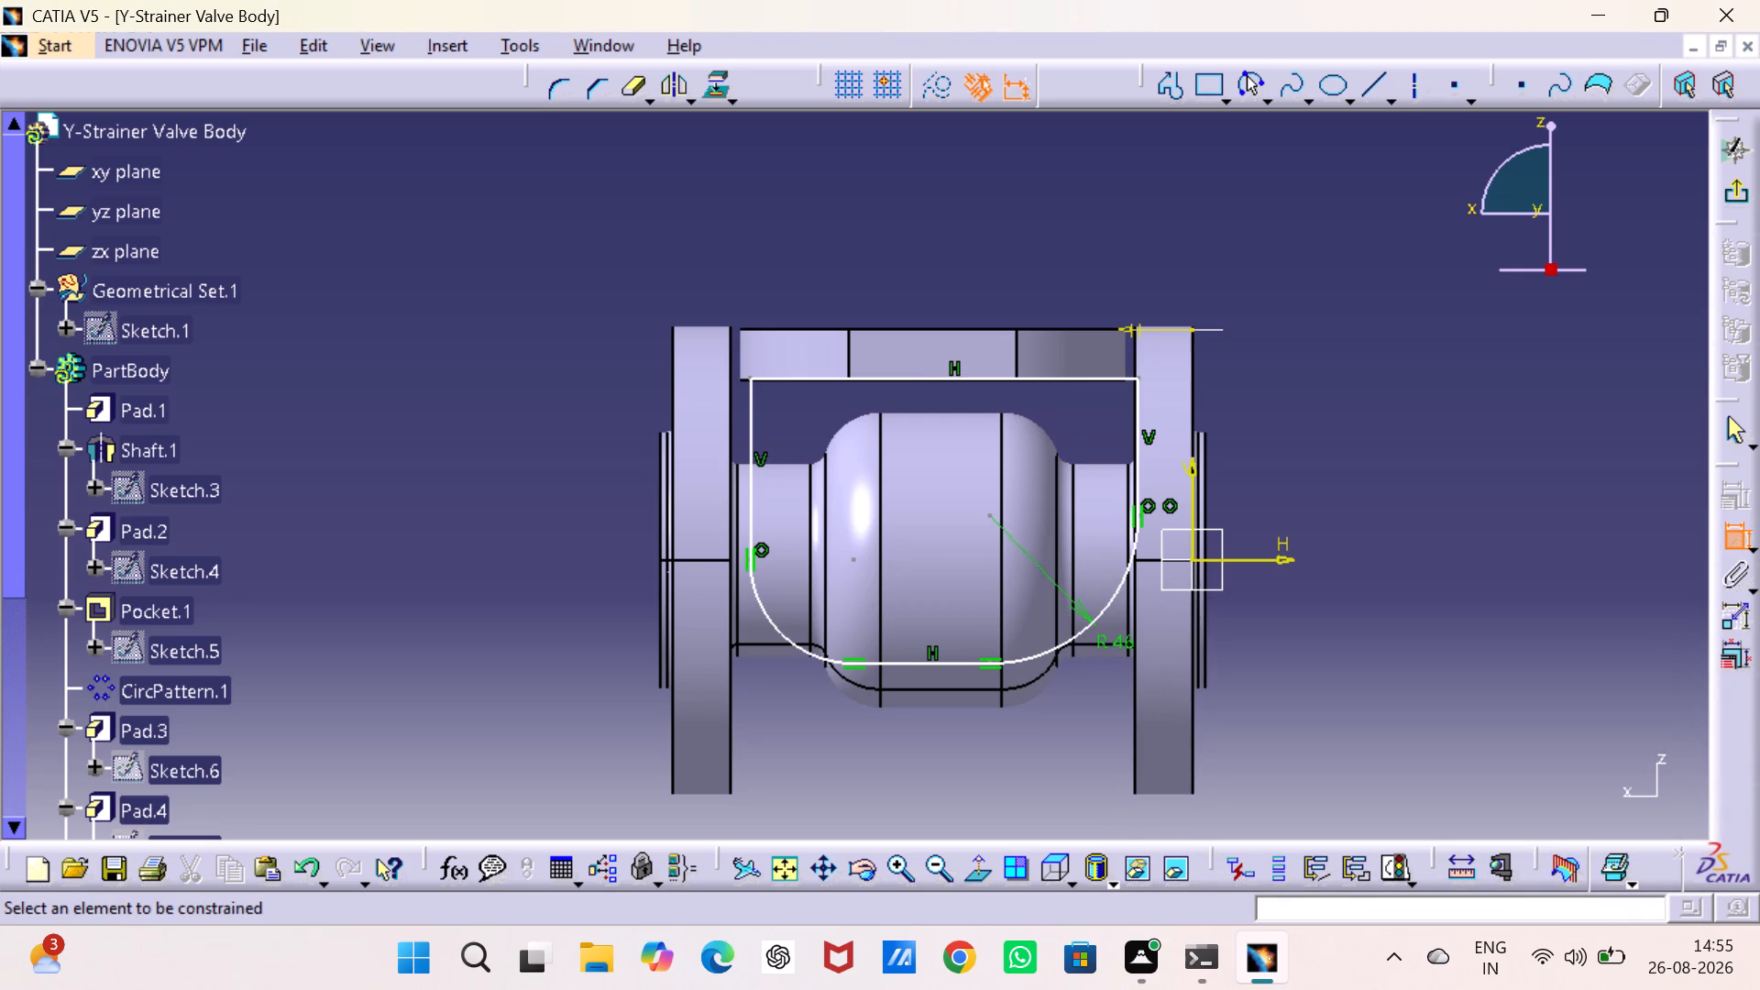
Dimension the radius of the arc on the far side of the profile and set it to 46 mm.
click(805, 651)
click(774, 704)
double_click(774, 698)
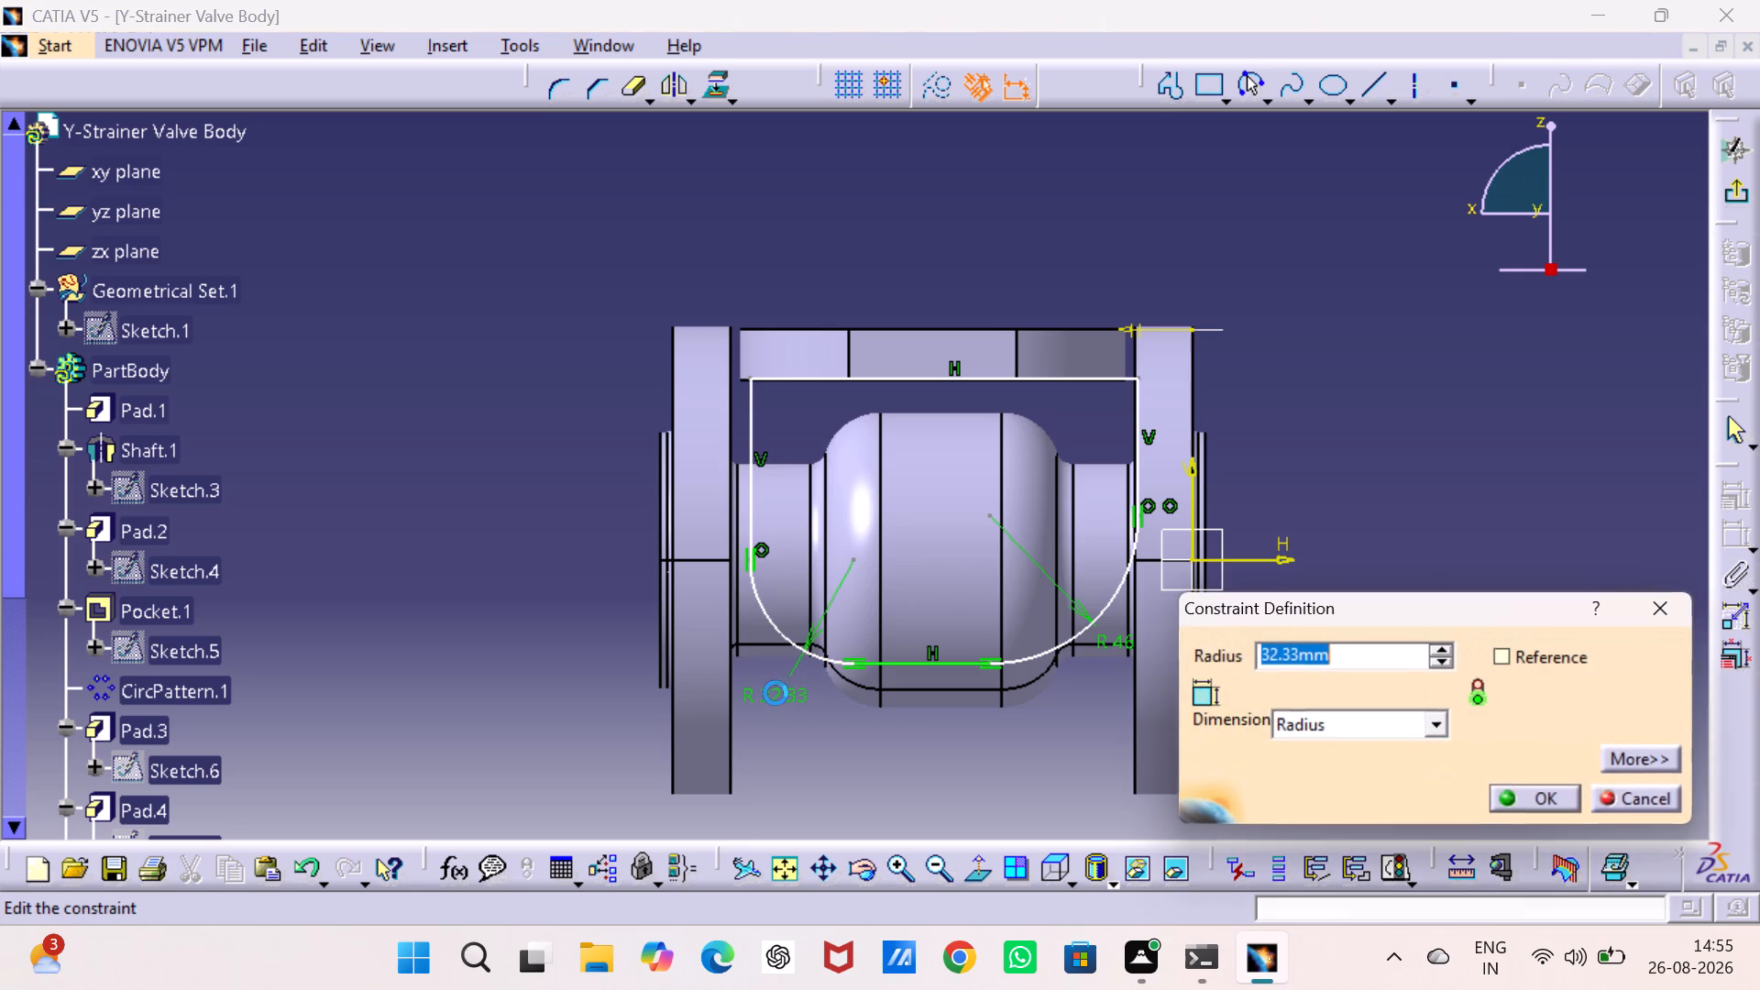
key(4)
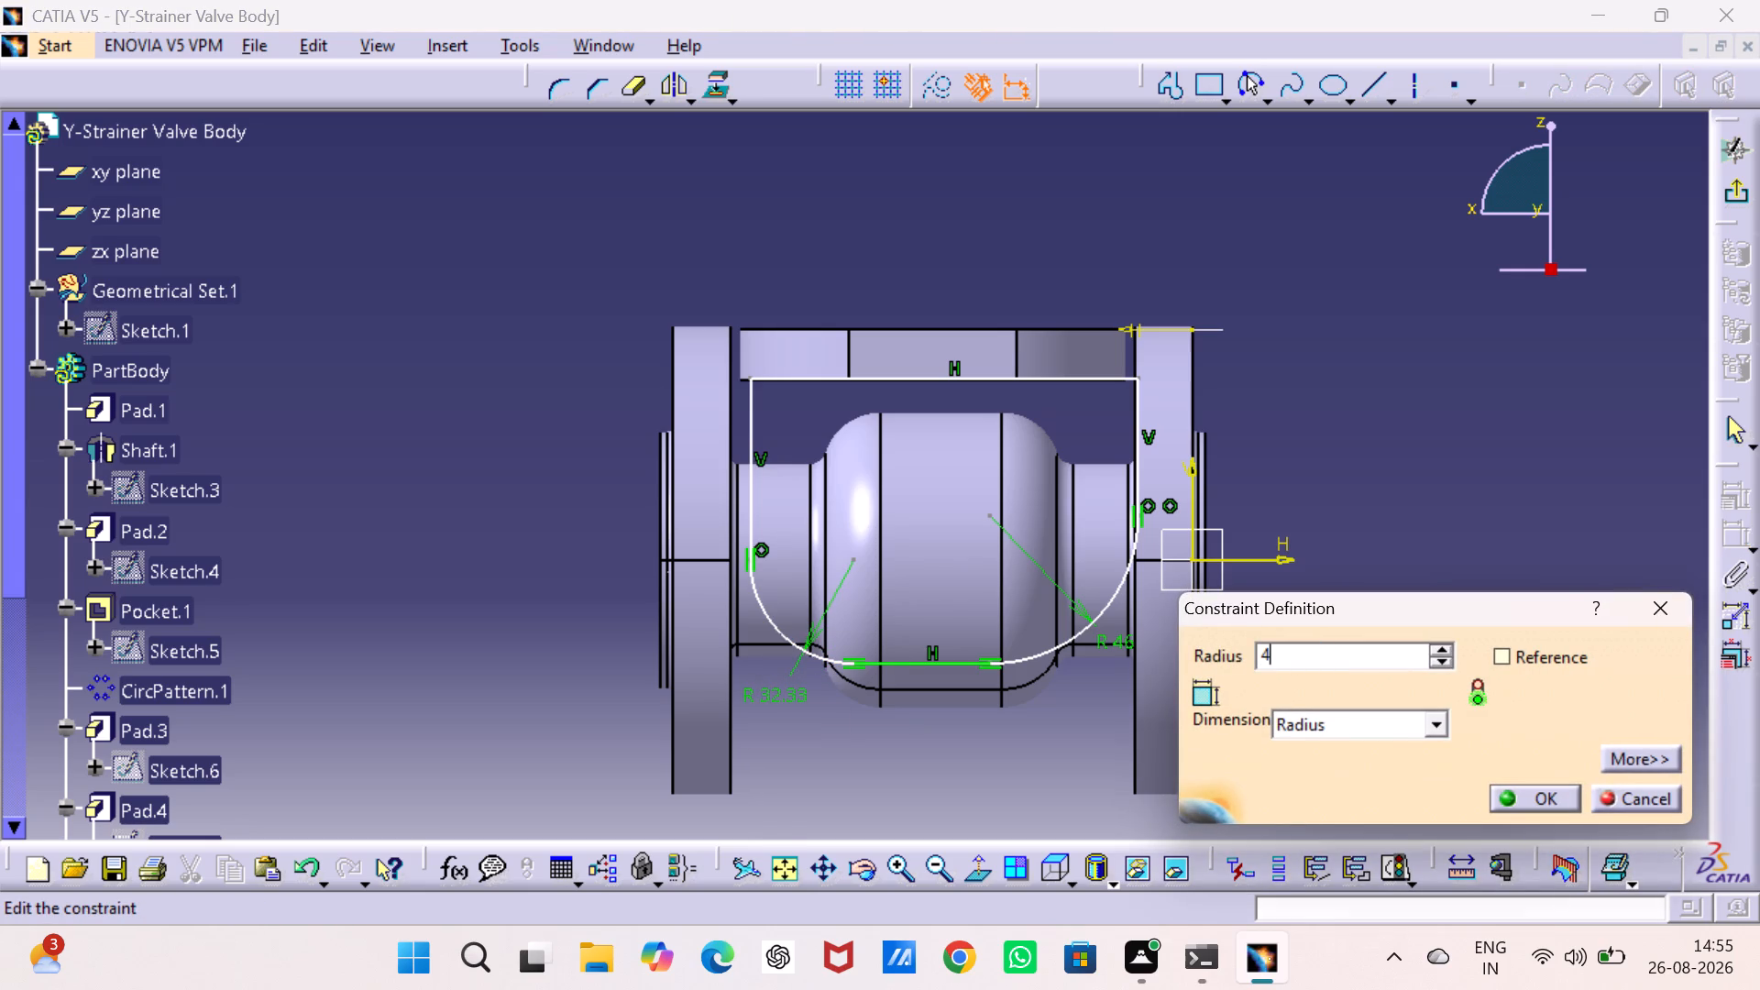
key(6)
key(Return)
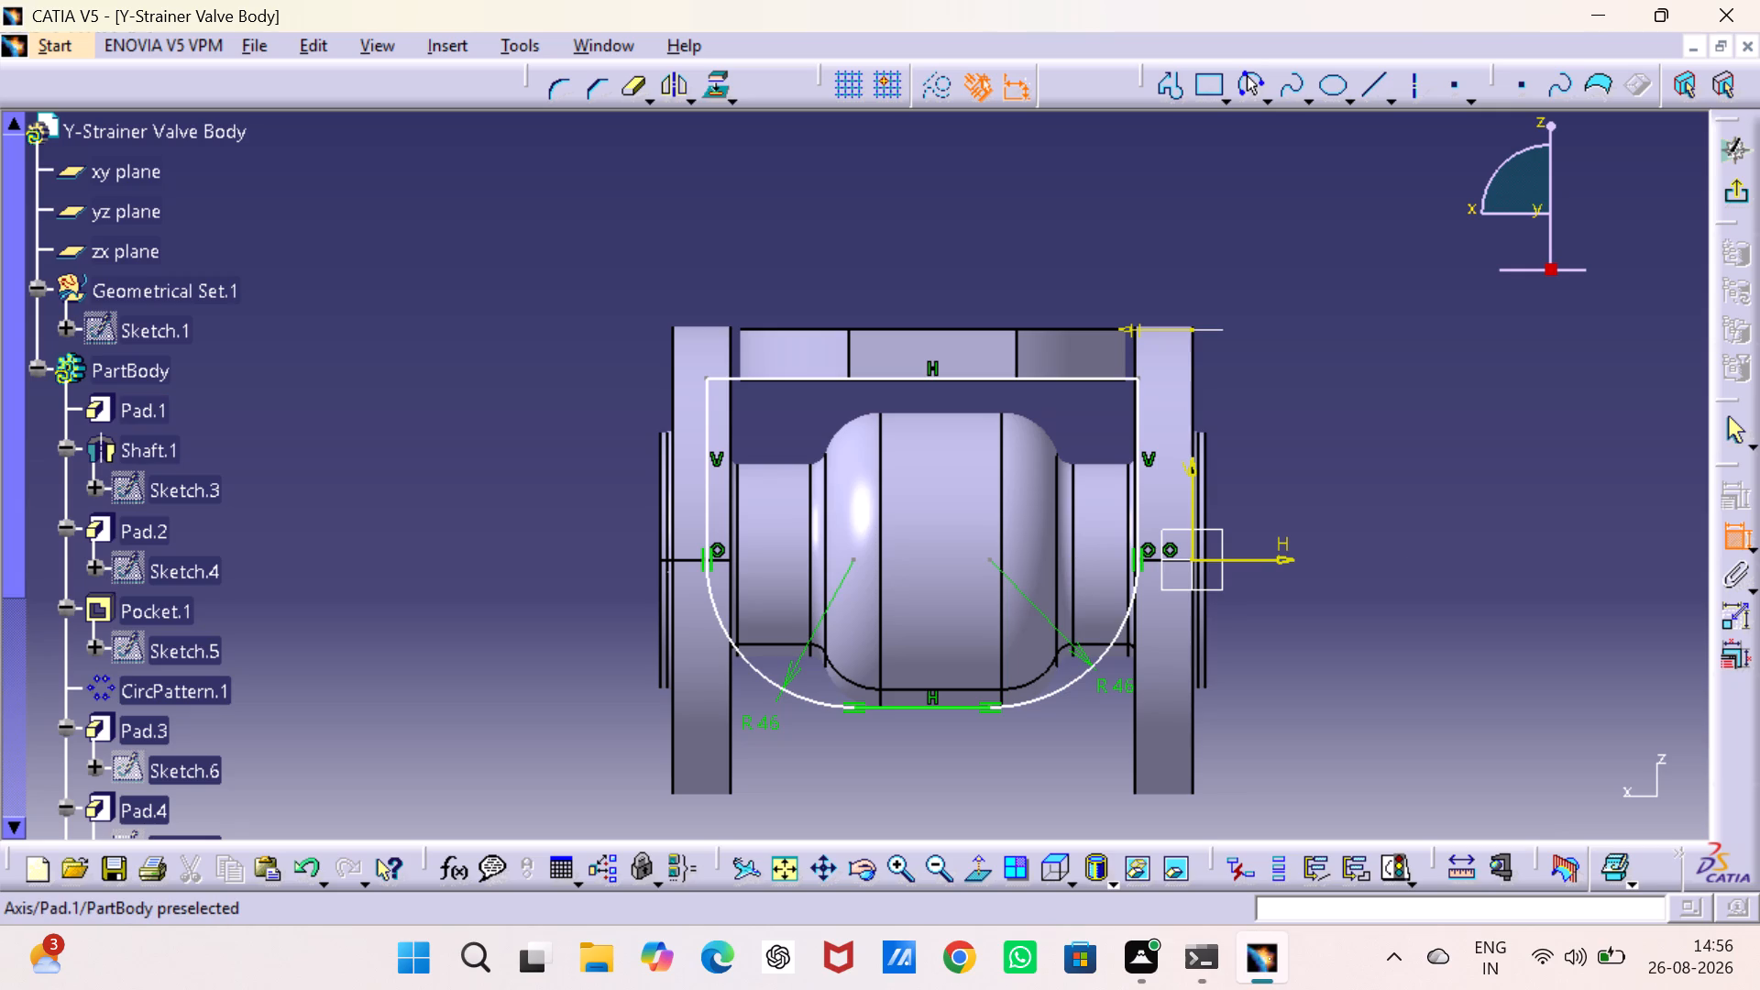
key(Escape)
key(Escape)
key(Escape)
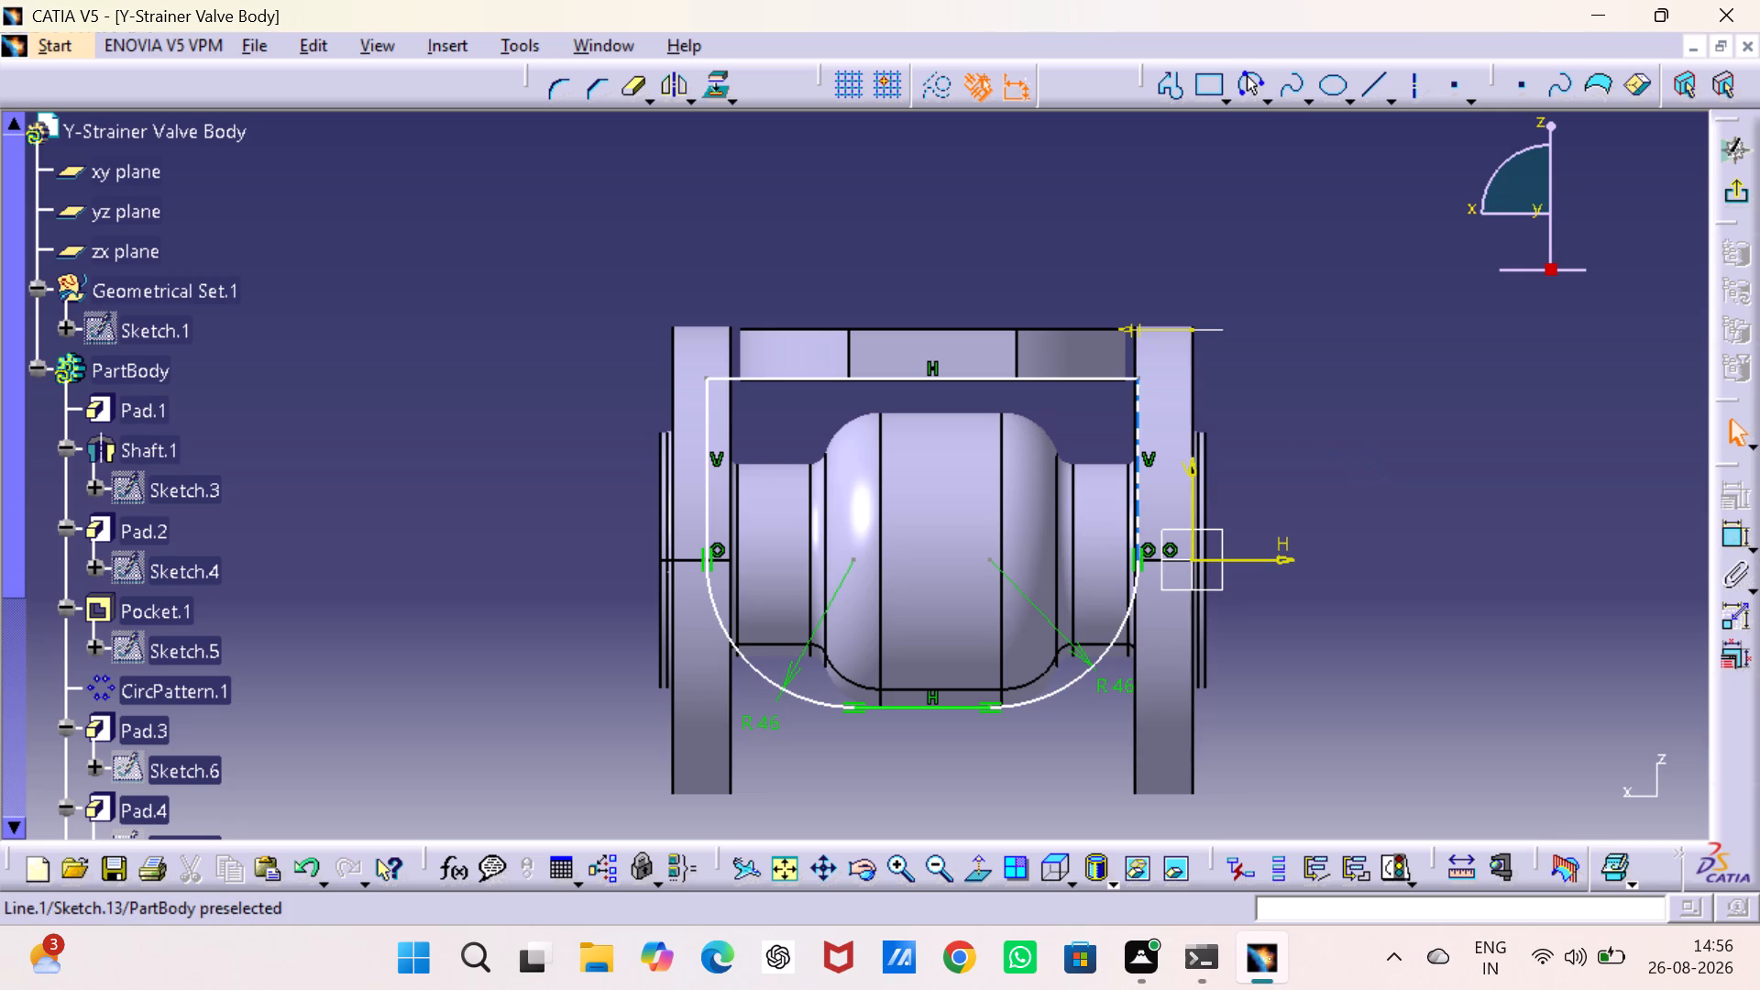
Move the profile's two vertical lines inward freehand so the profile is about 109 mm wide.
drag(1138, 430, 1105, 435)
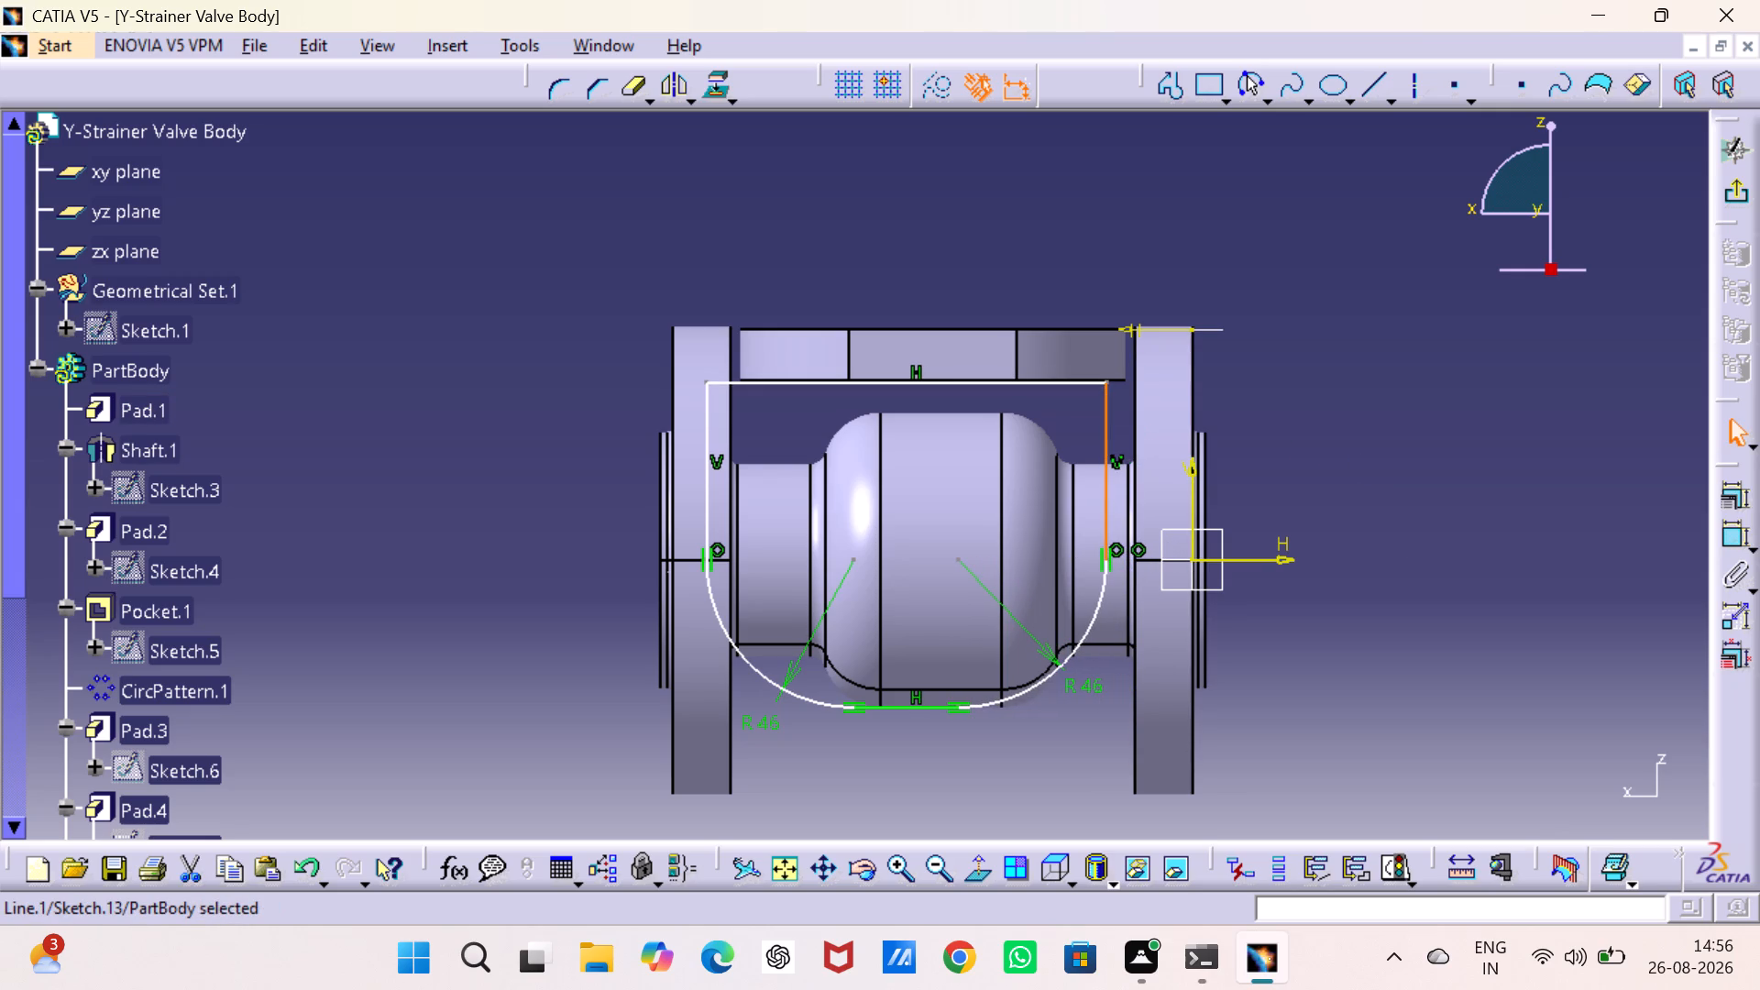
drag(703, 423, 750, 431)
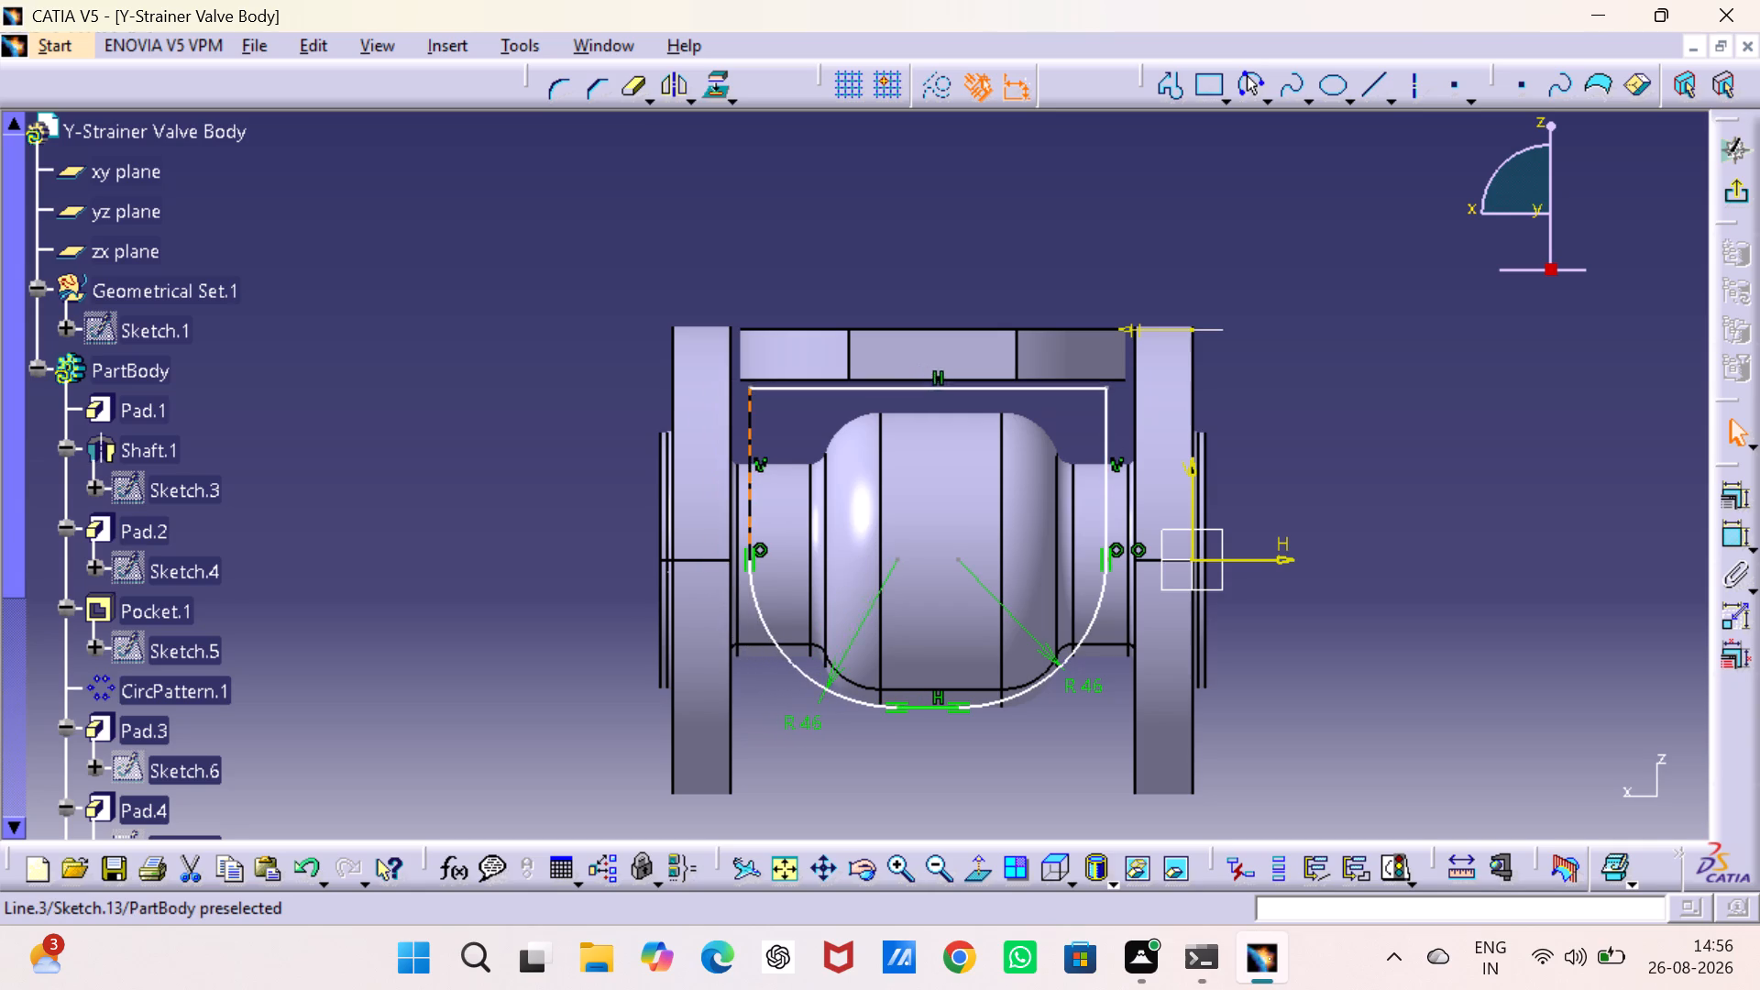
drag(750, 431, 756, 424)
click(1562, 461)
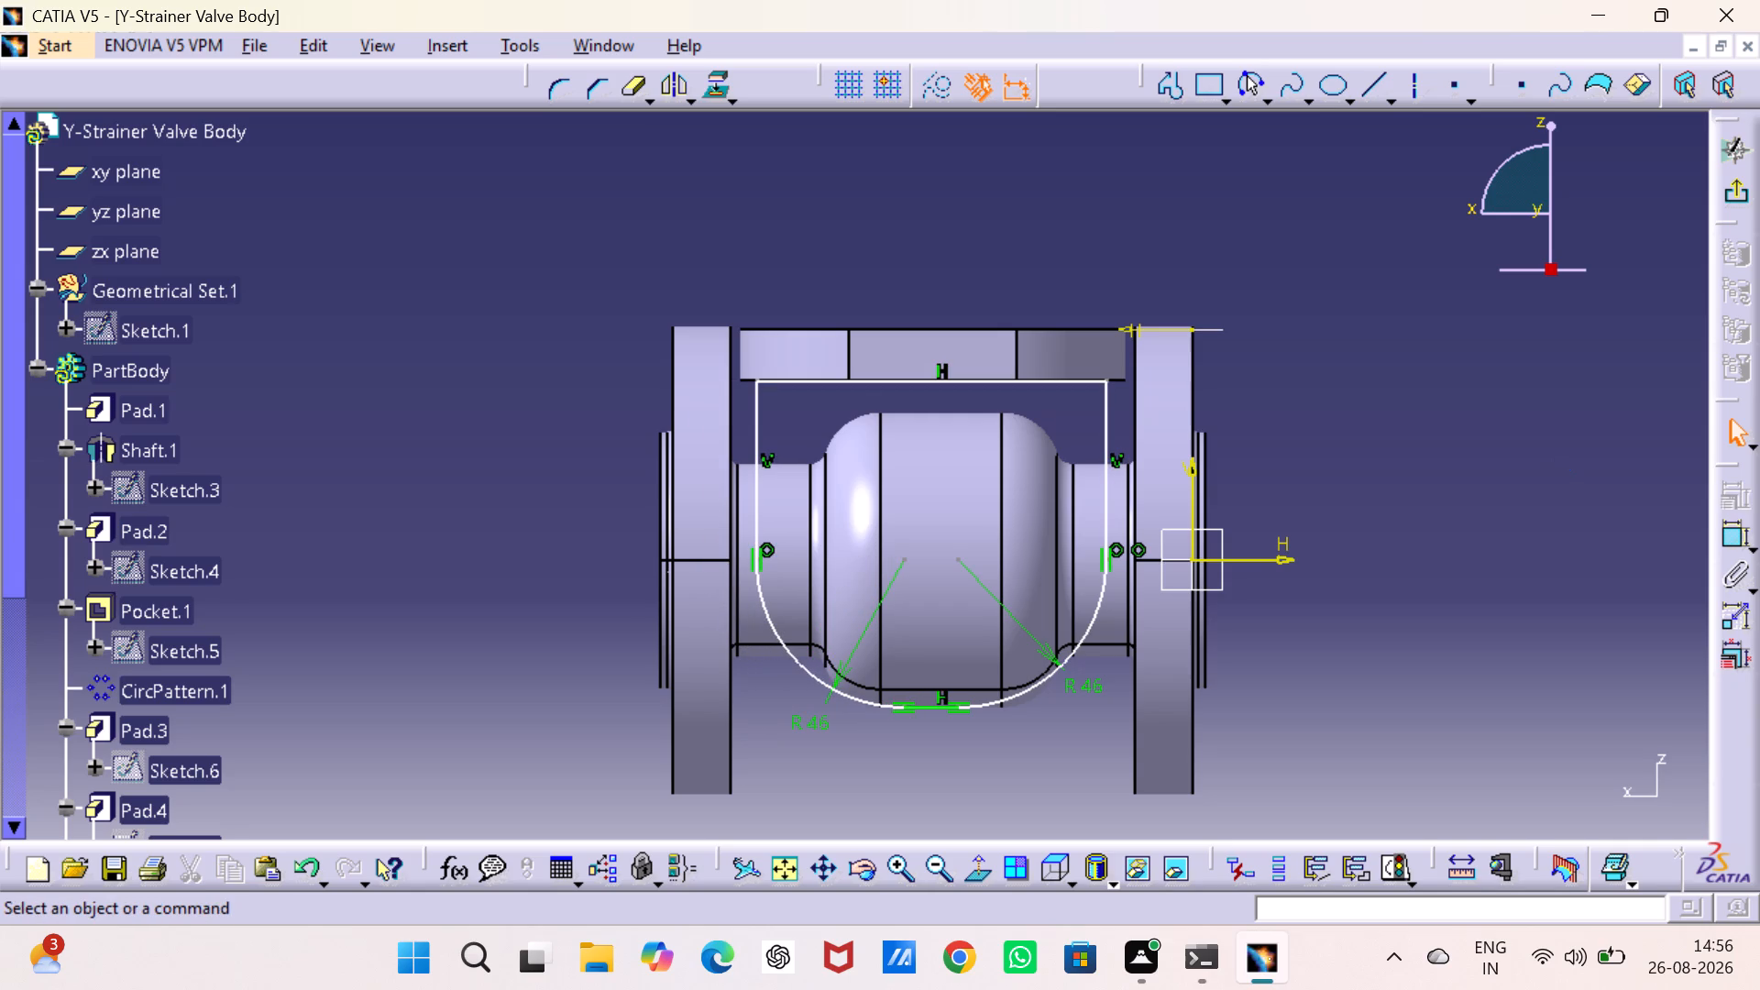
Constrain the profile's top line coincident with the lower edge of the top flange.
double_click(1728, 533)
click(1015, 383)
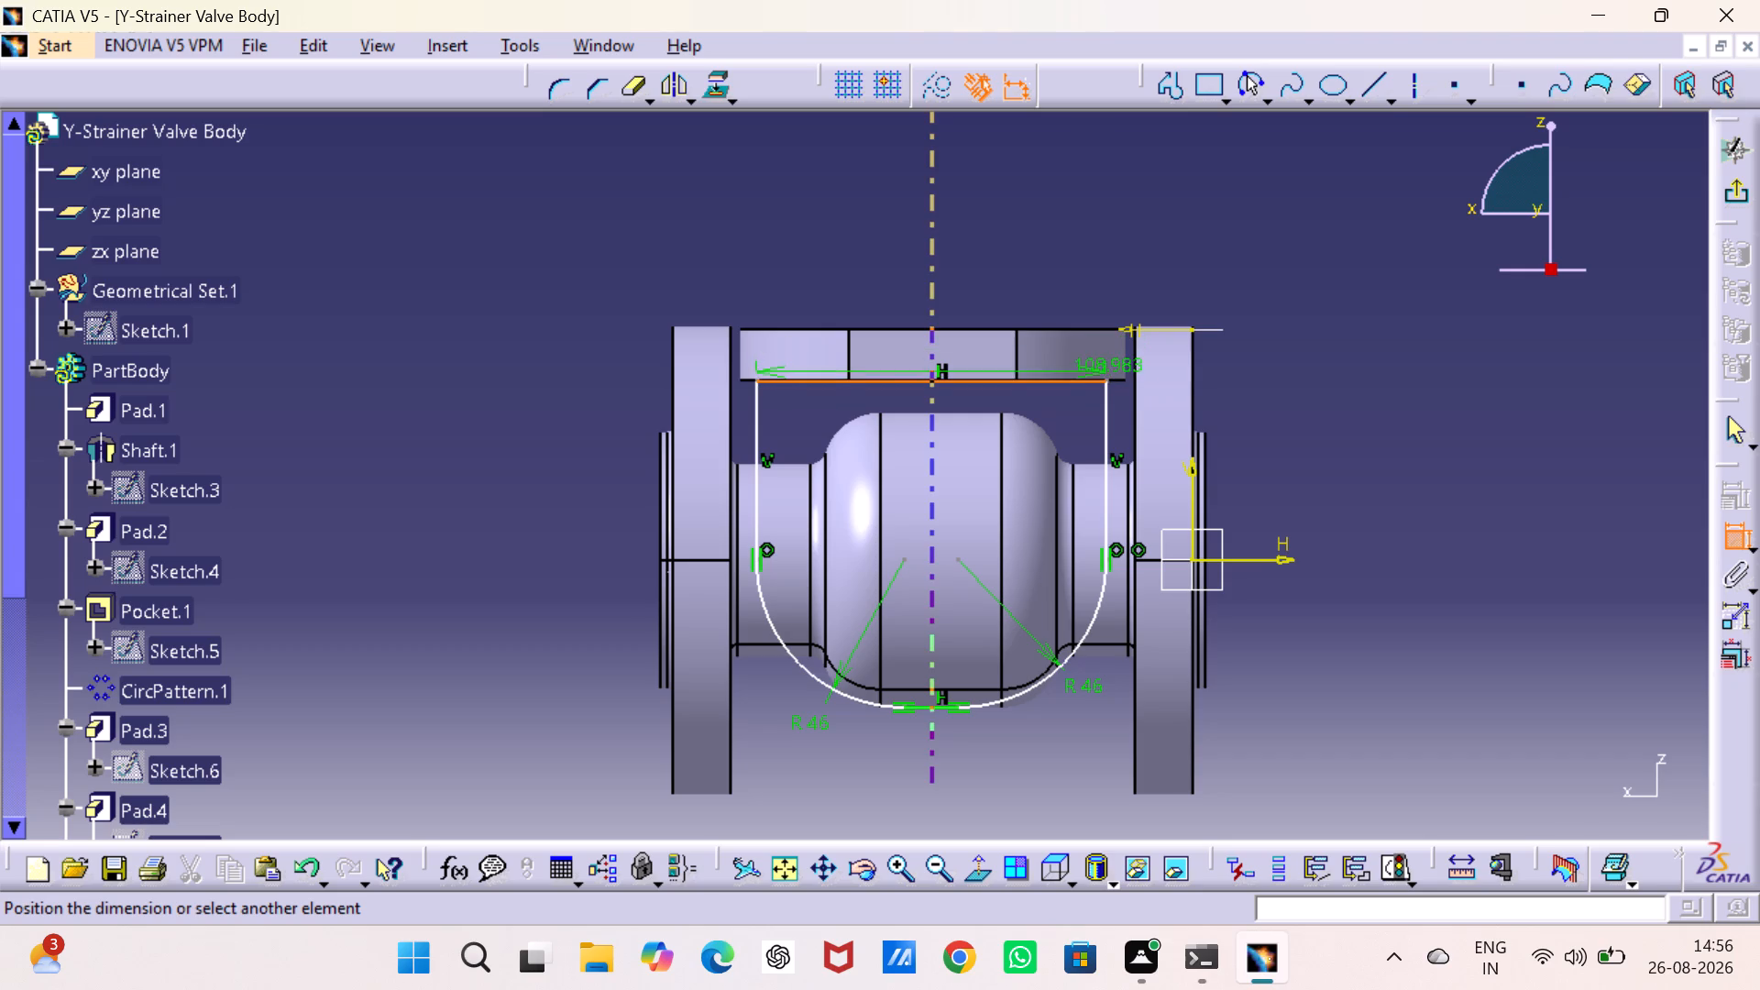
triple_click(898, 858)
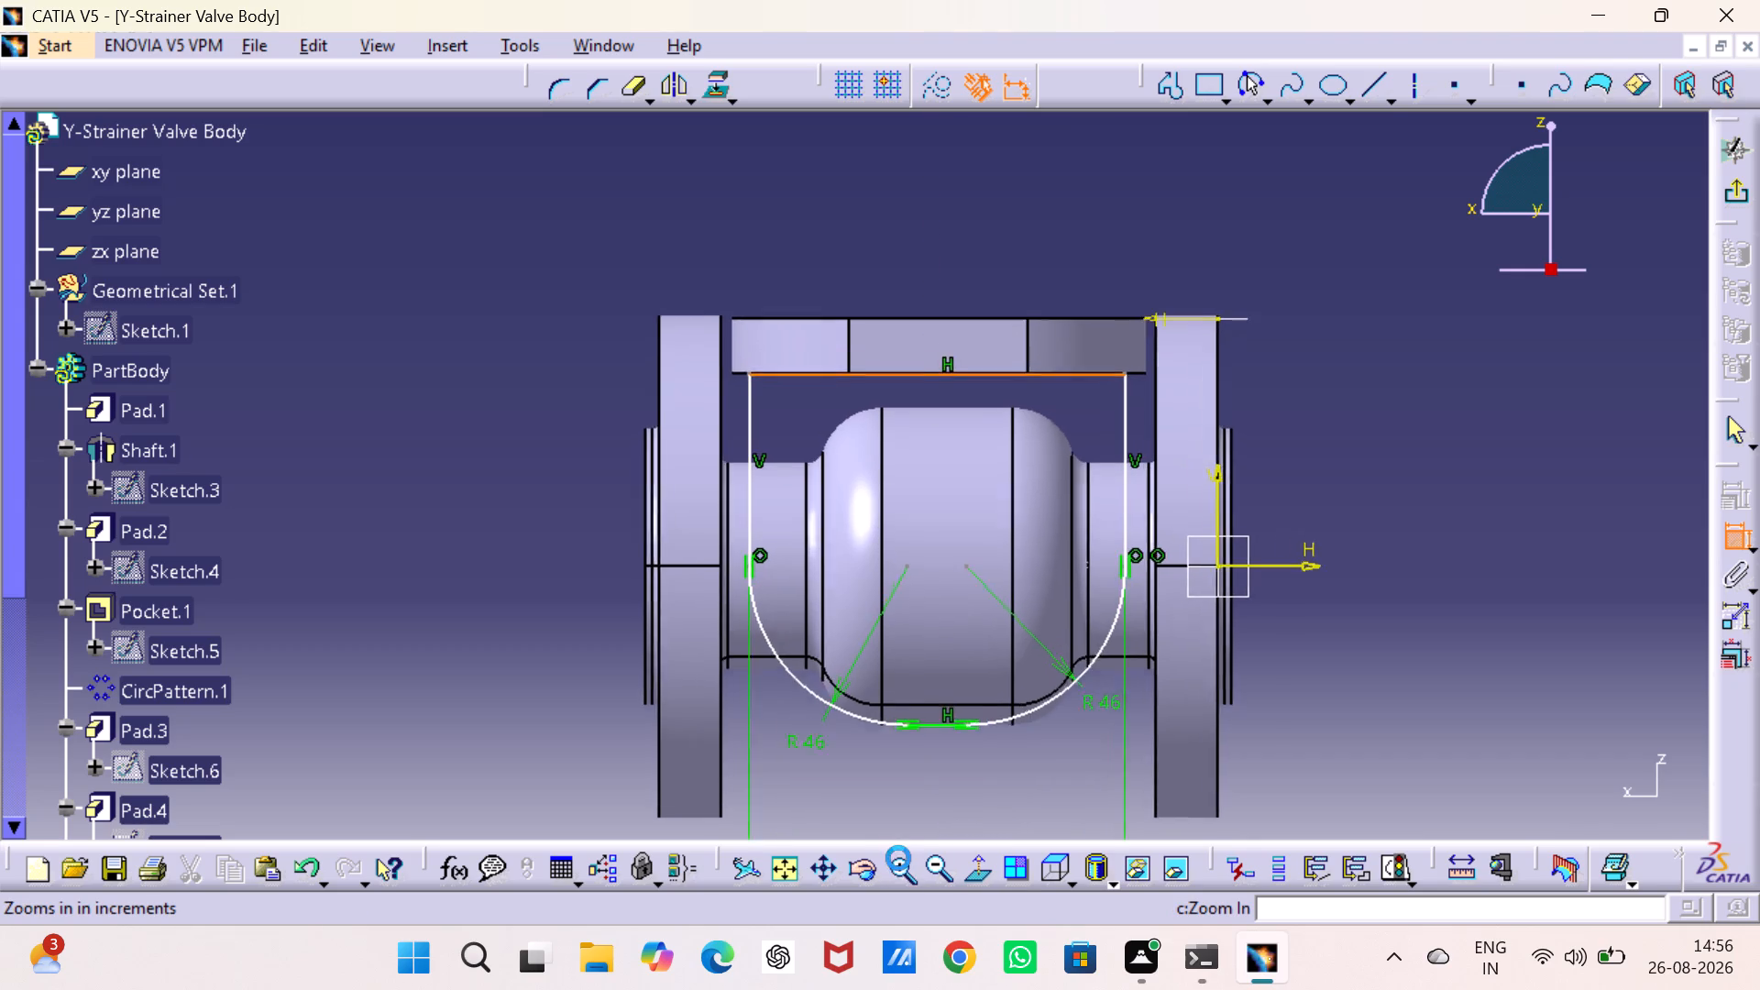
double_click(898, 858)
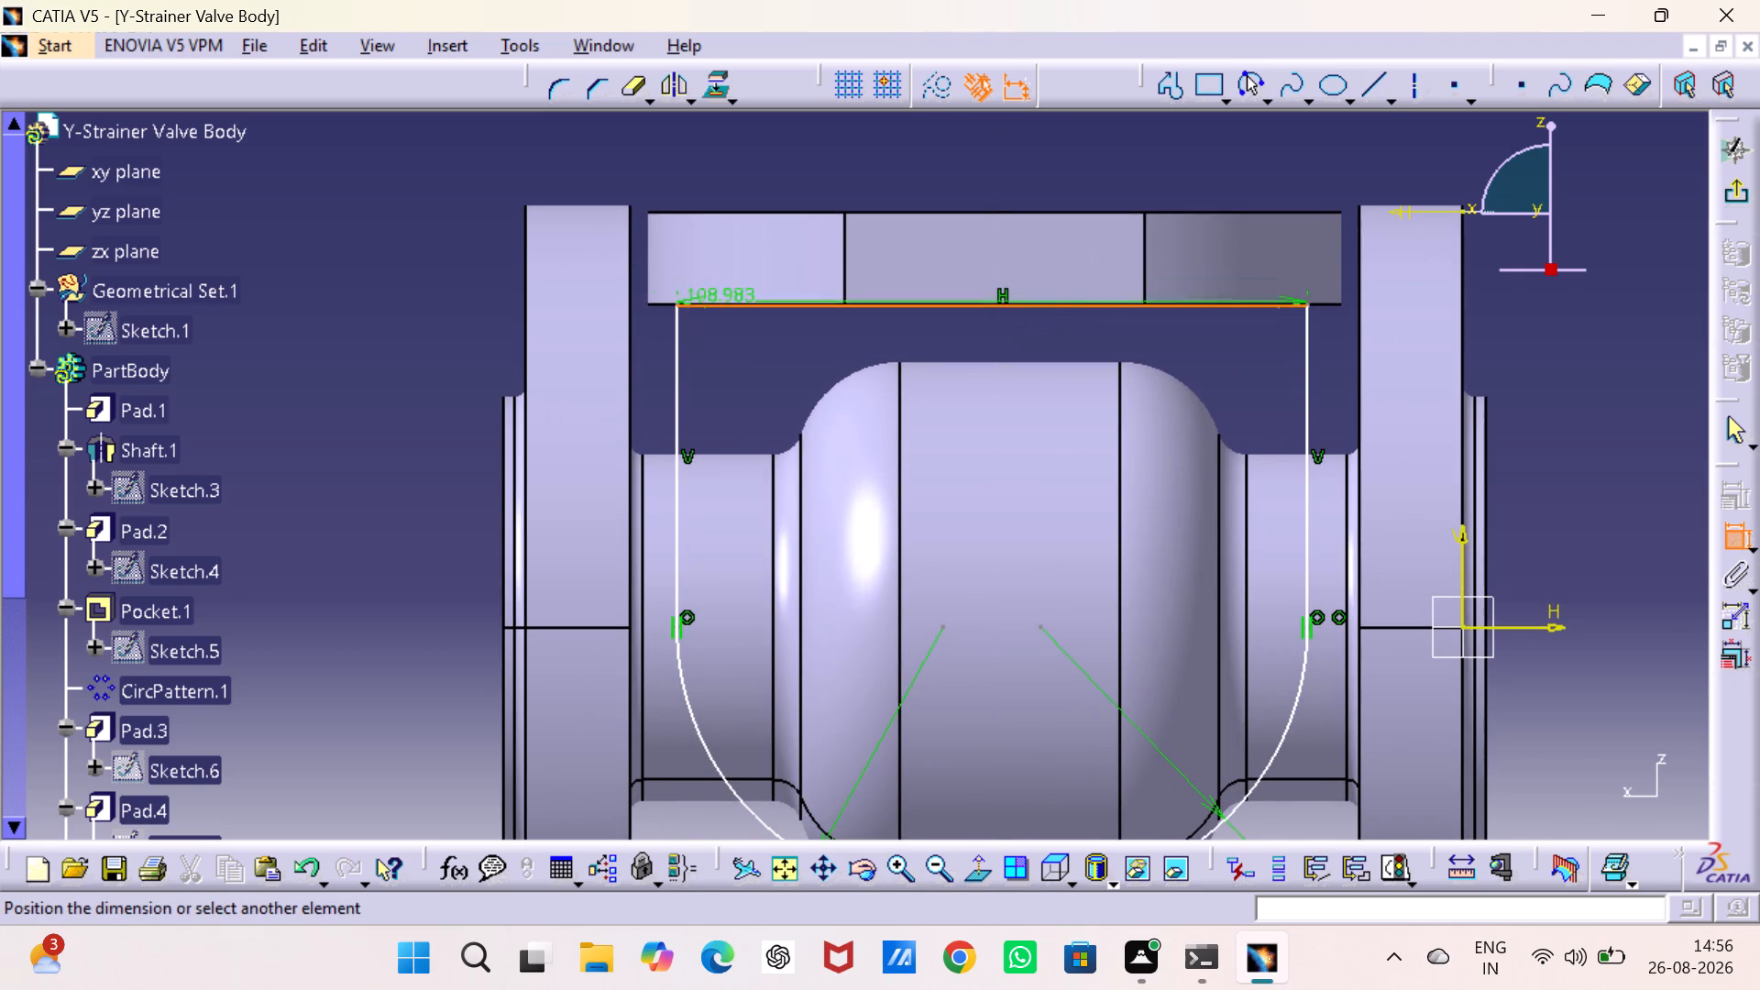
click(658, 302)
right_click(766, 241)
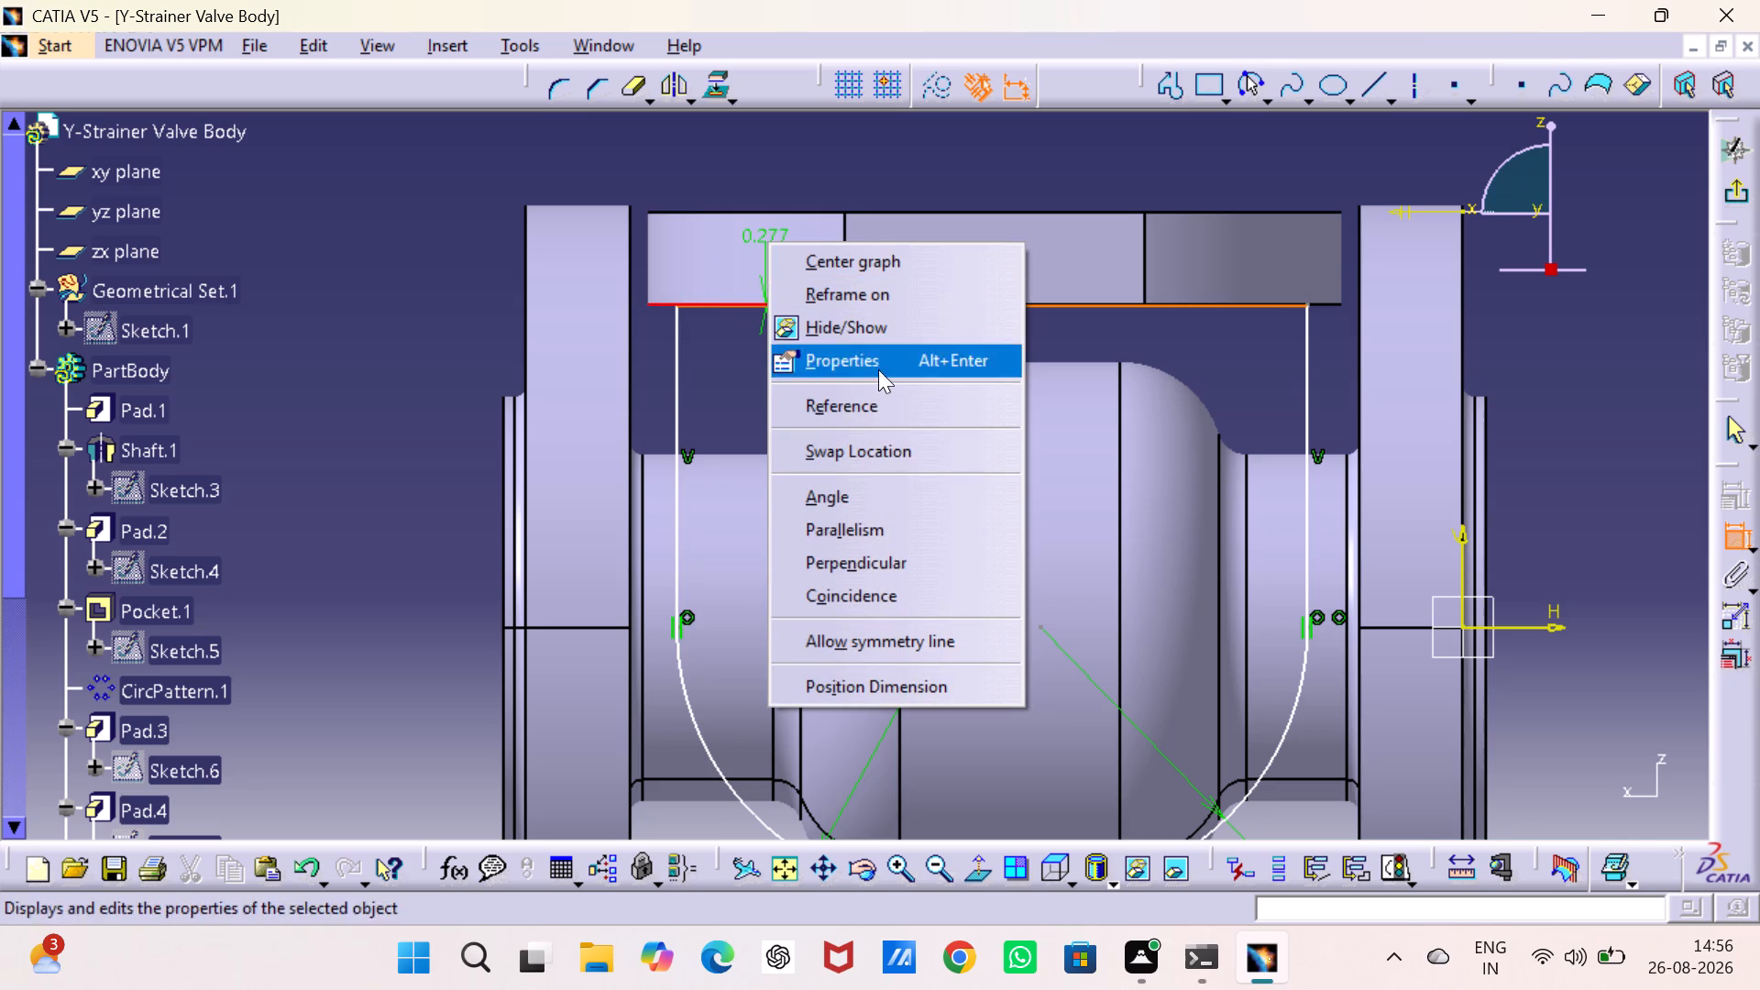
click(884, 602)
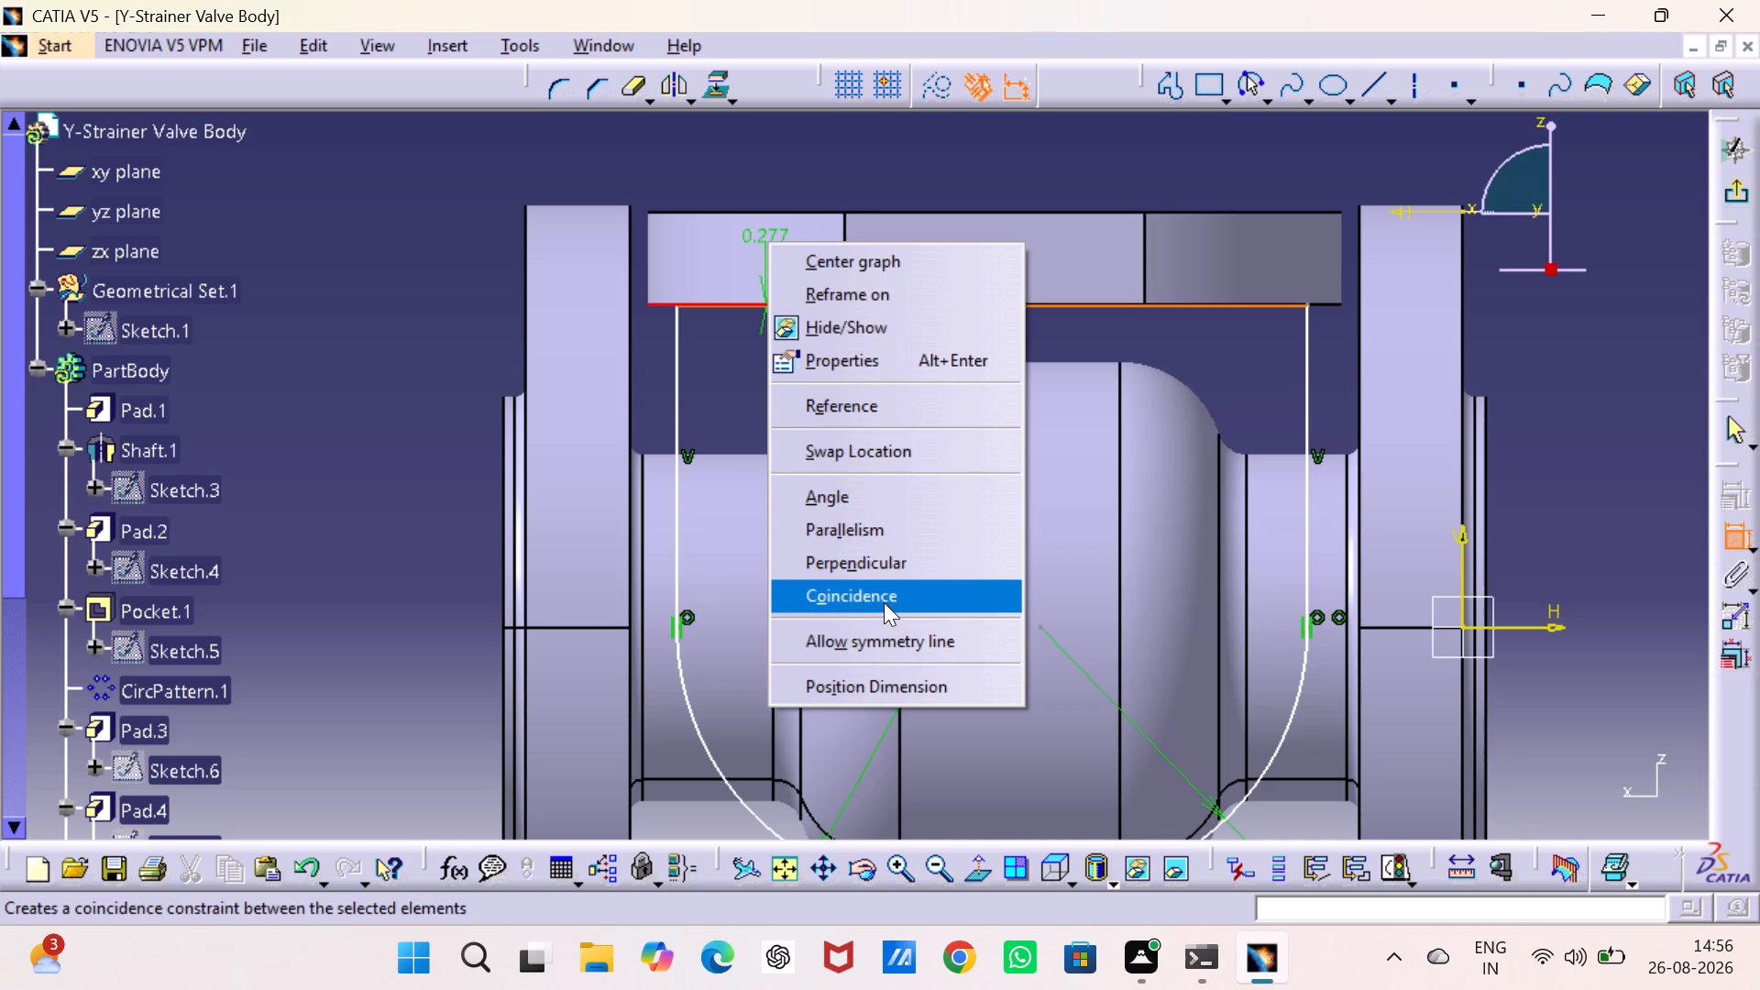
drag(1515, 429, 1524, 429)
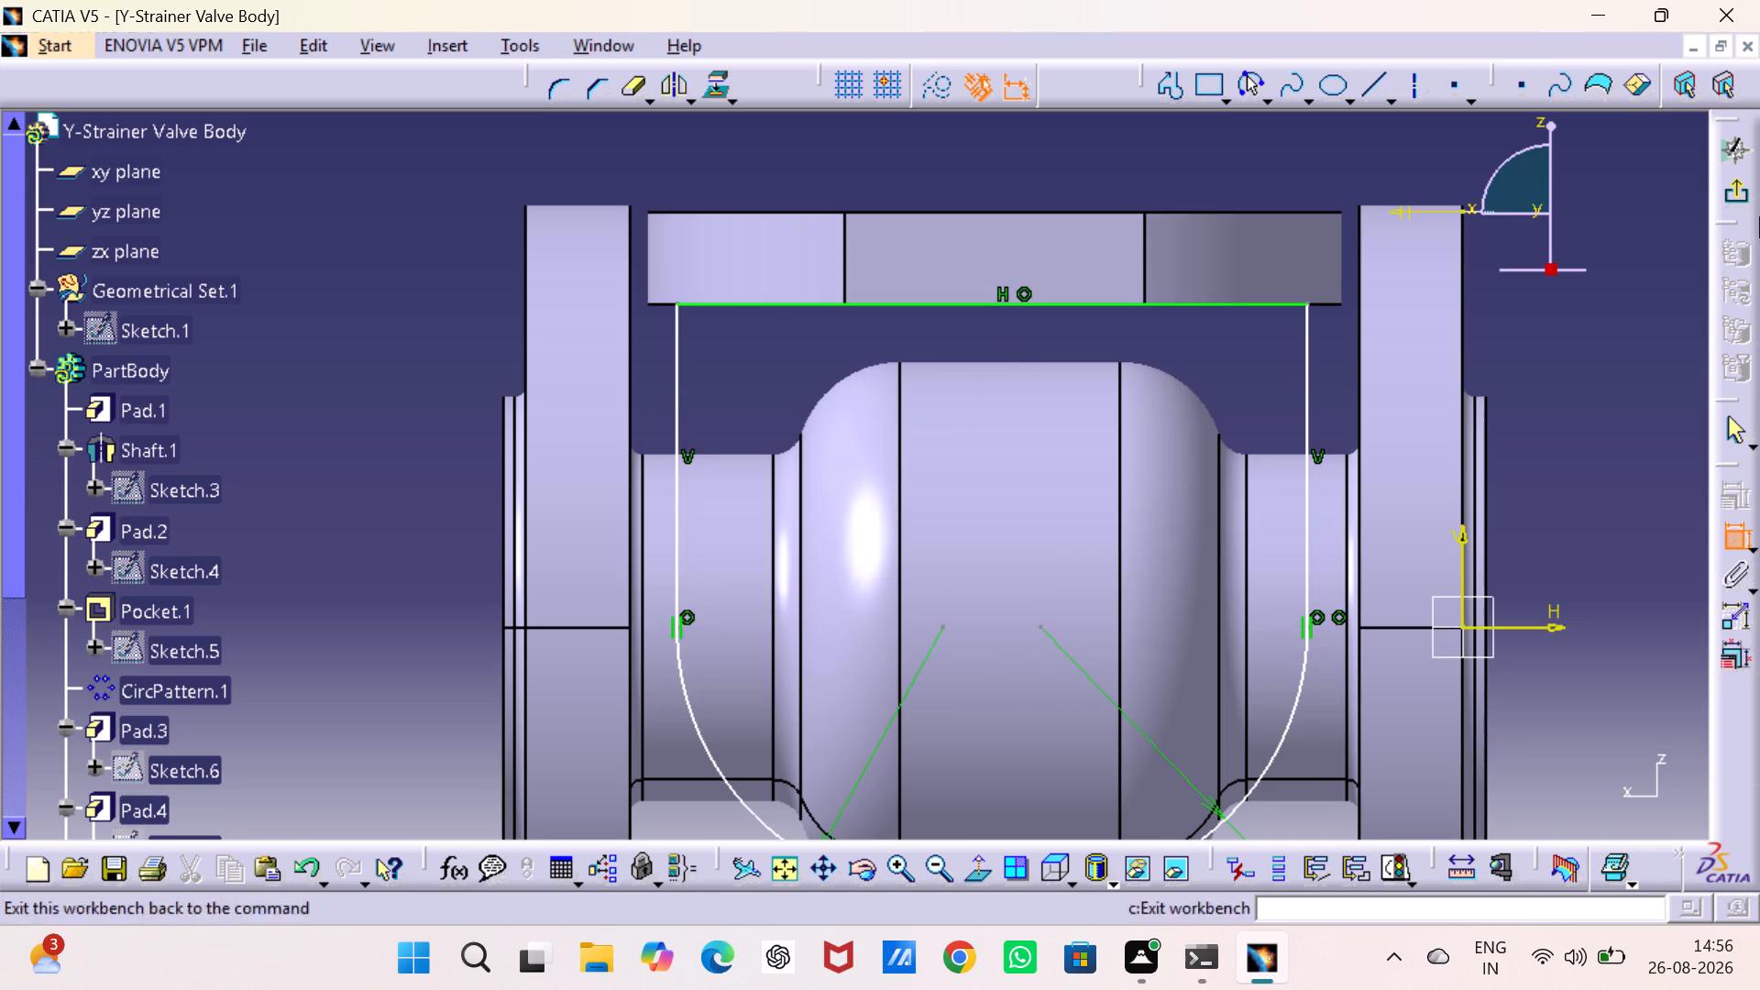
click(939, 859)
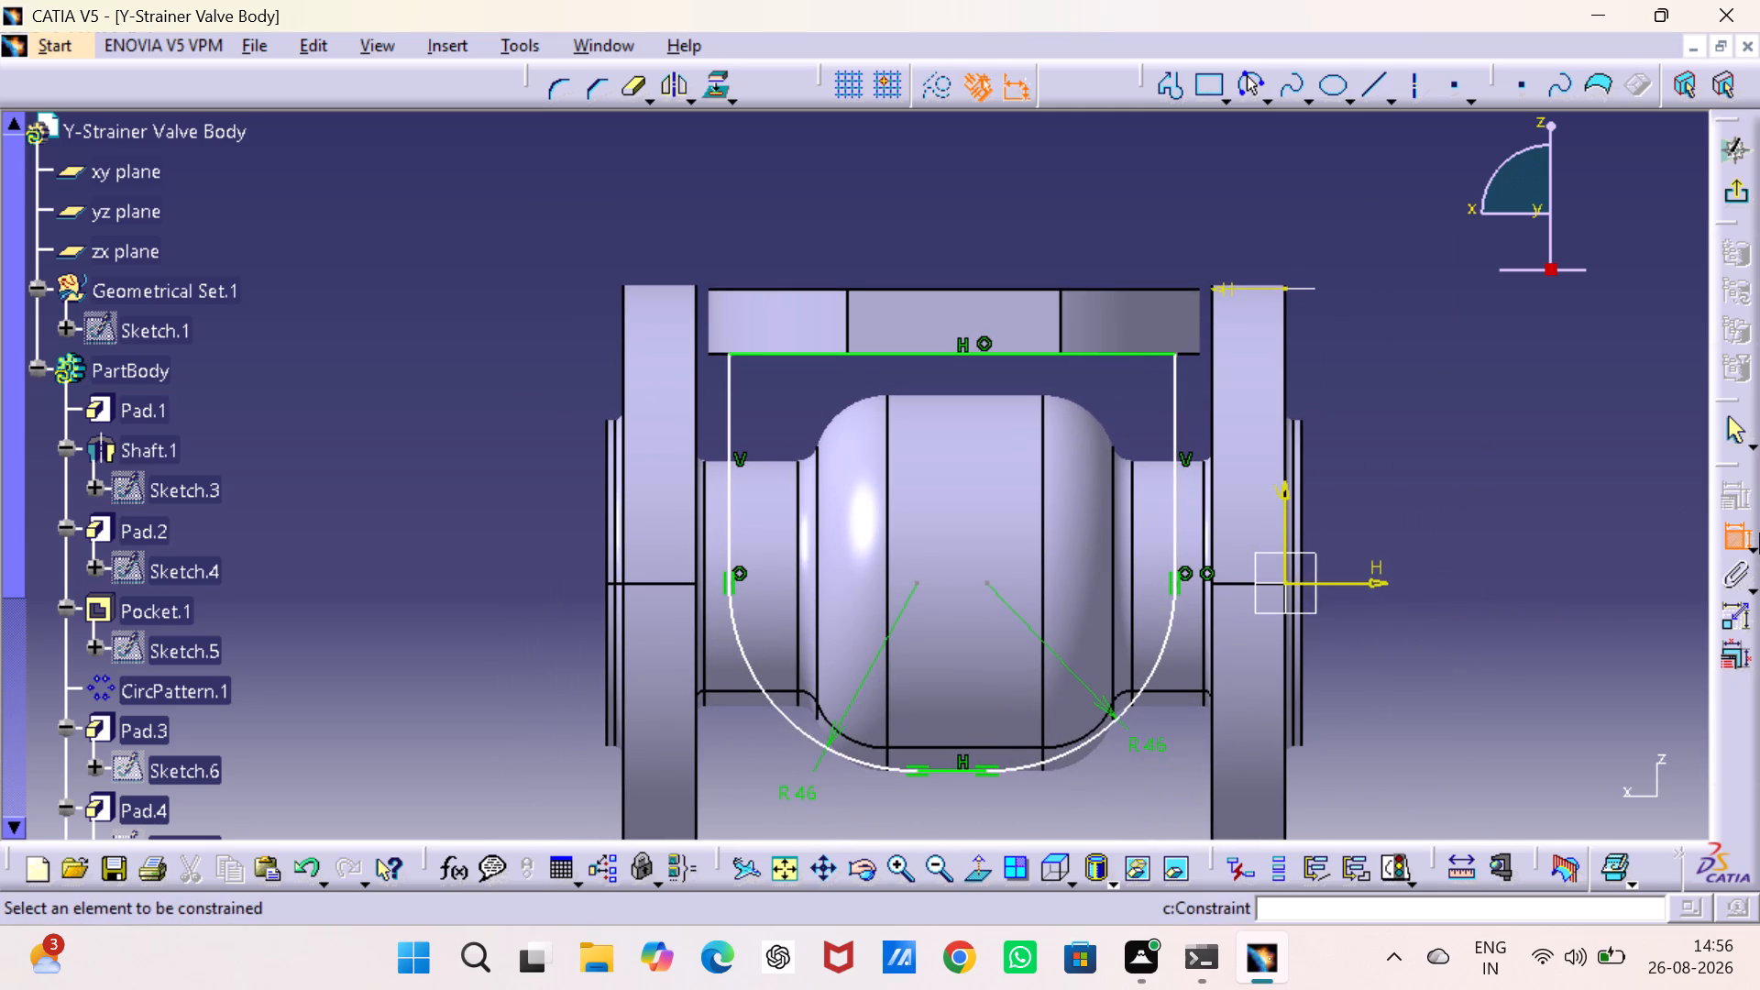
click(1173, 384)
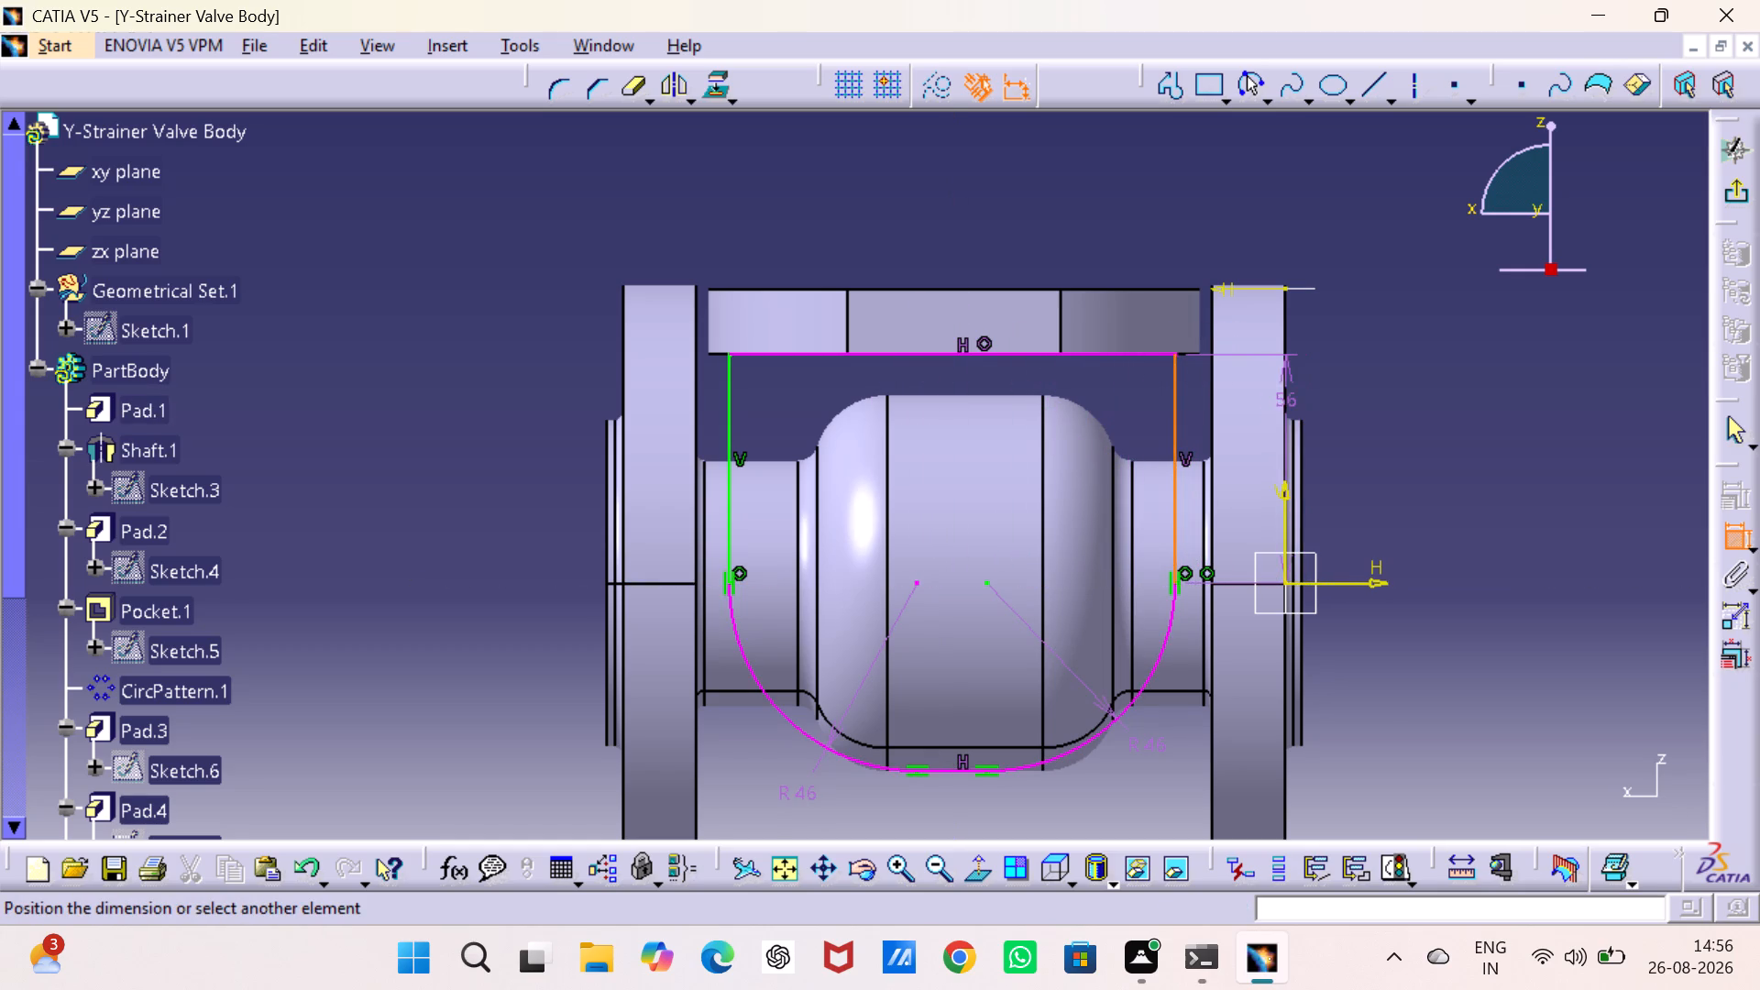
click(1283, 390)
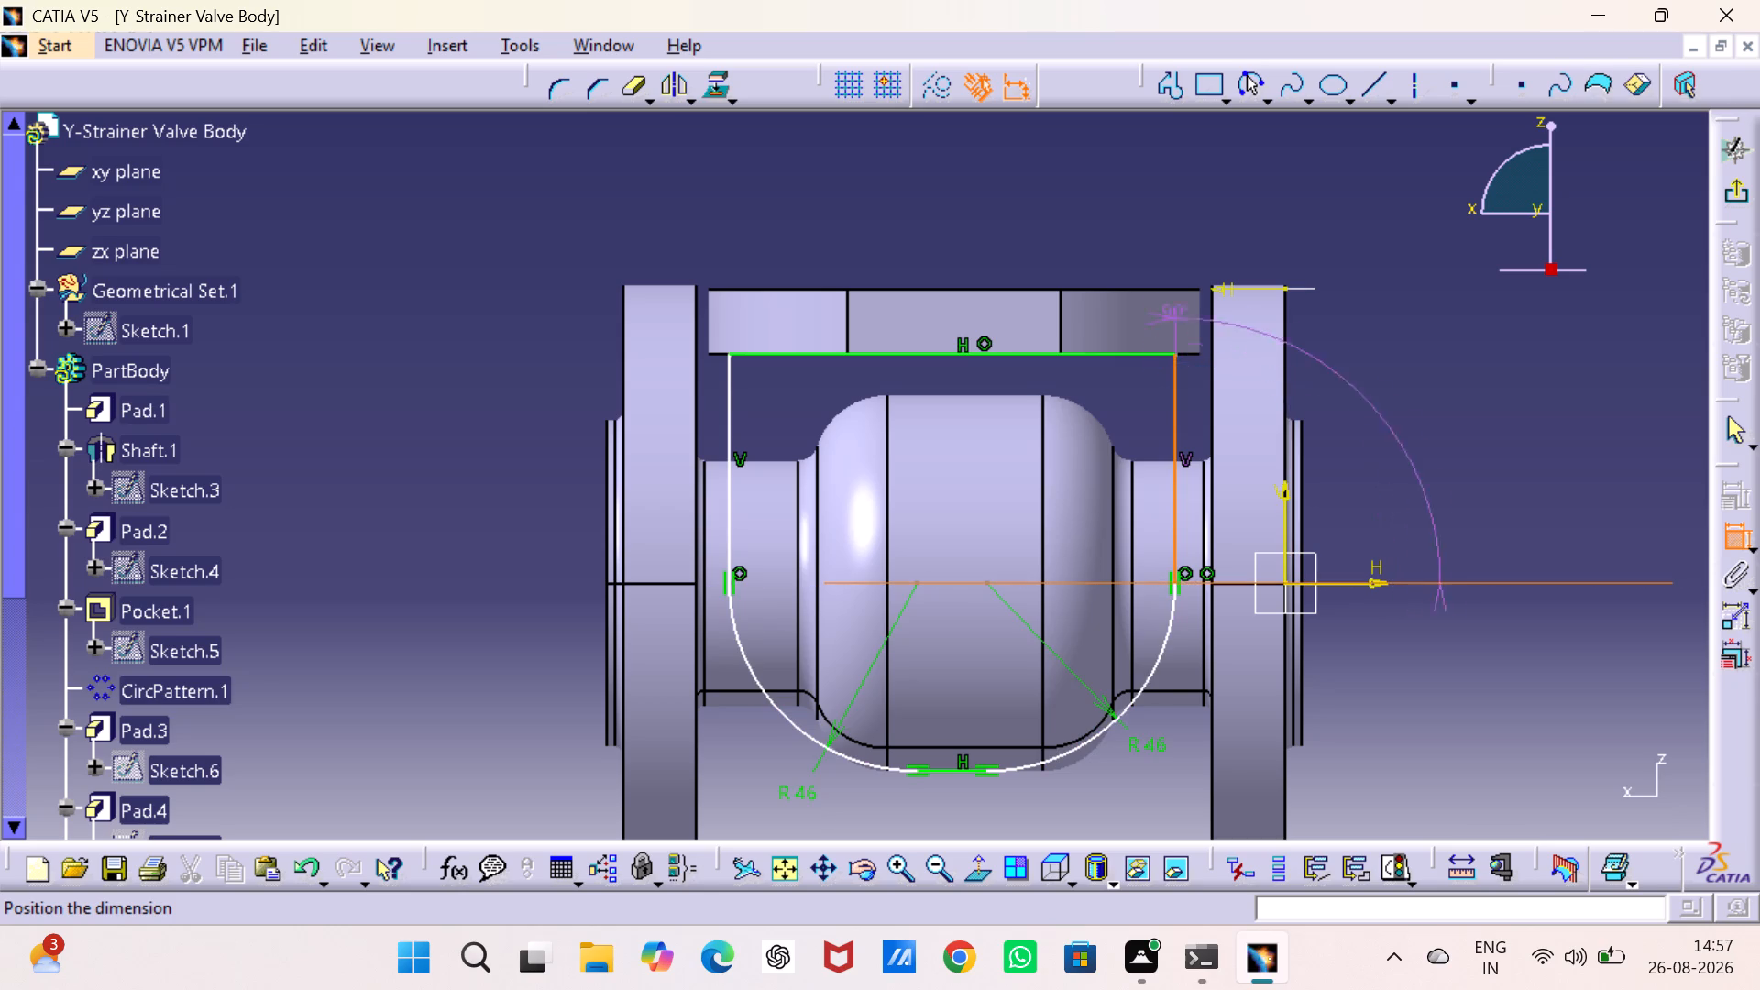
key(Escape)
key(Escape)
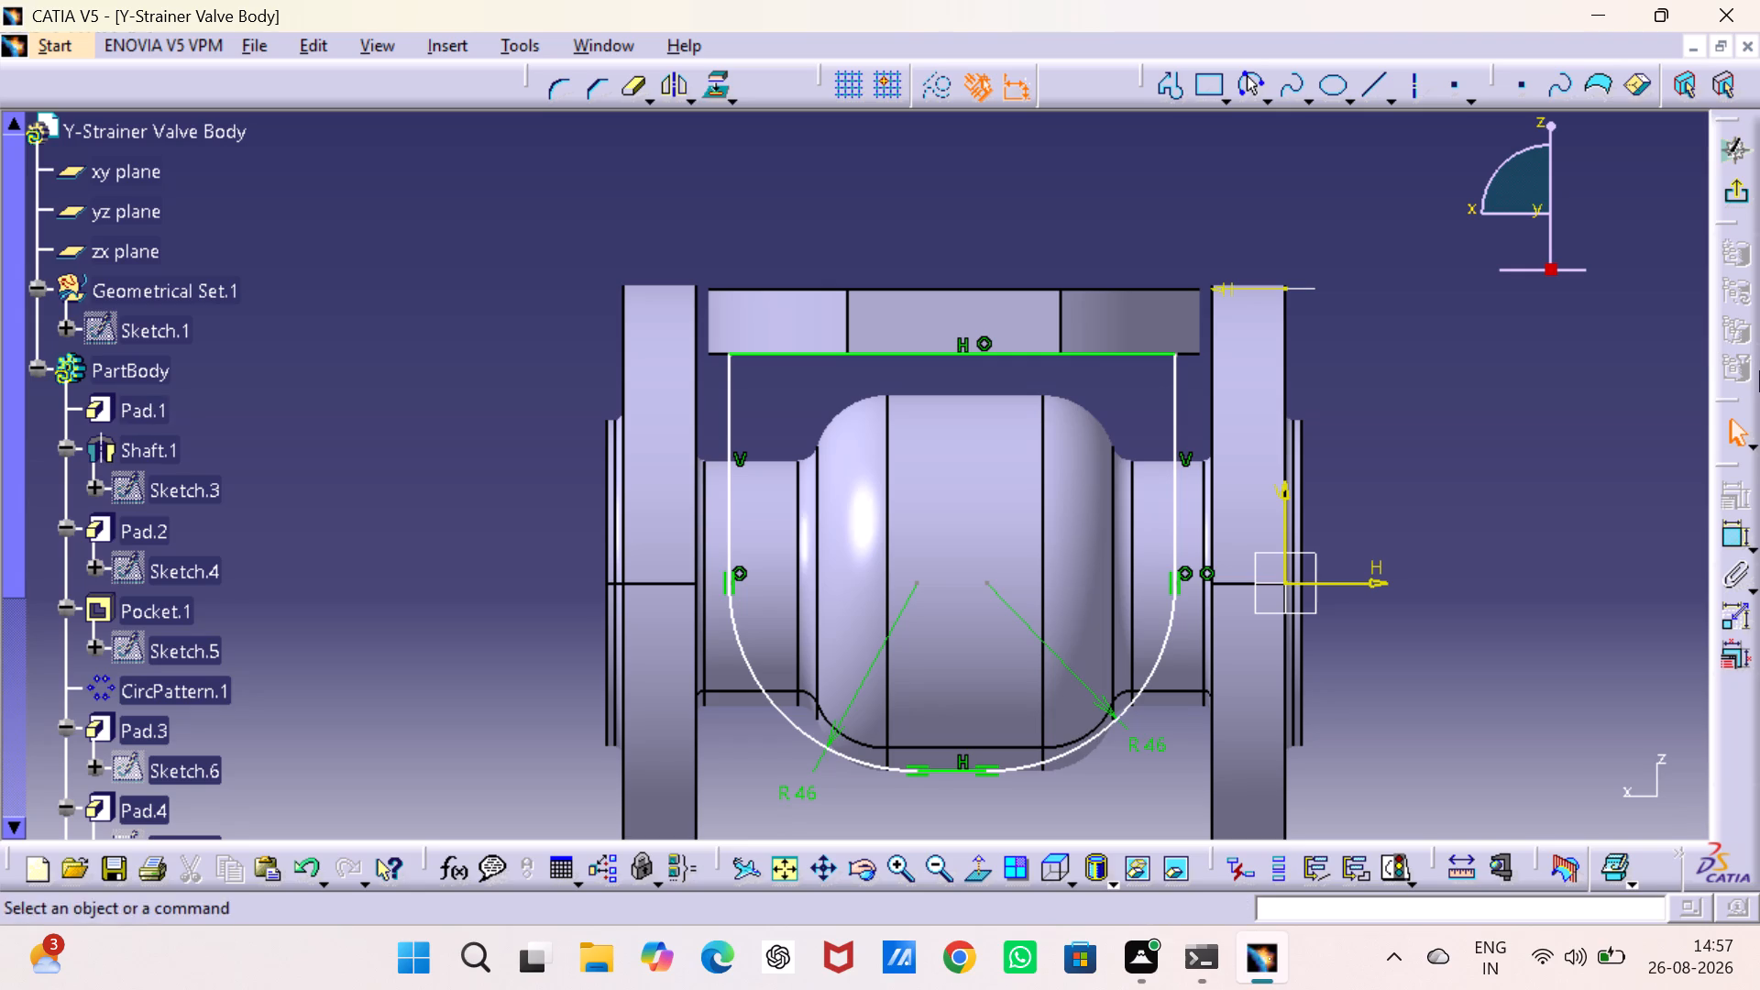
Constrain the profile's upper corner nearest the origin coincident with the top flange's lower edge.
click(1746, 532)
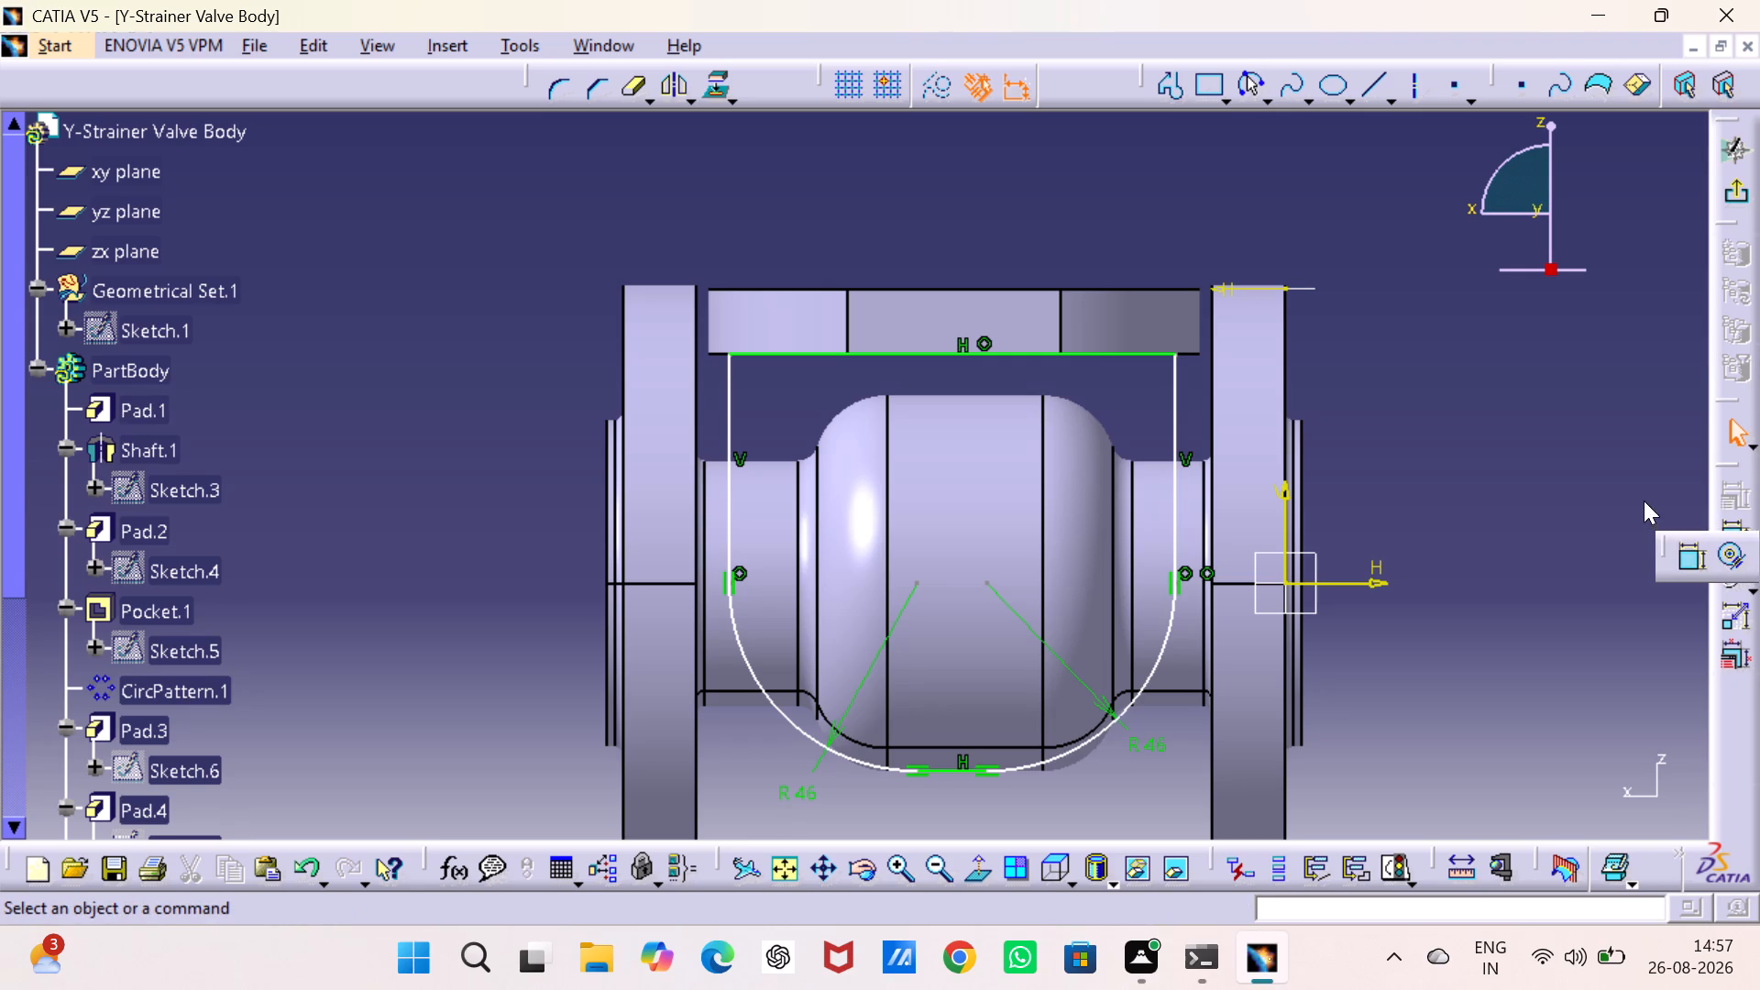
click(1644, 500)
click(1731, 534)
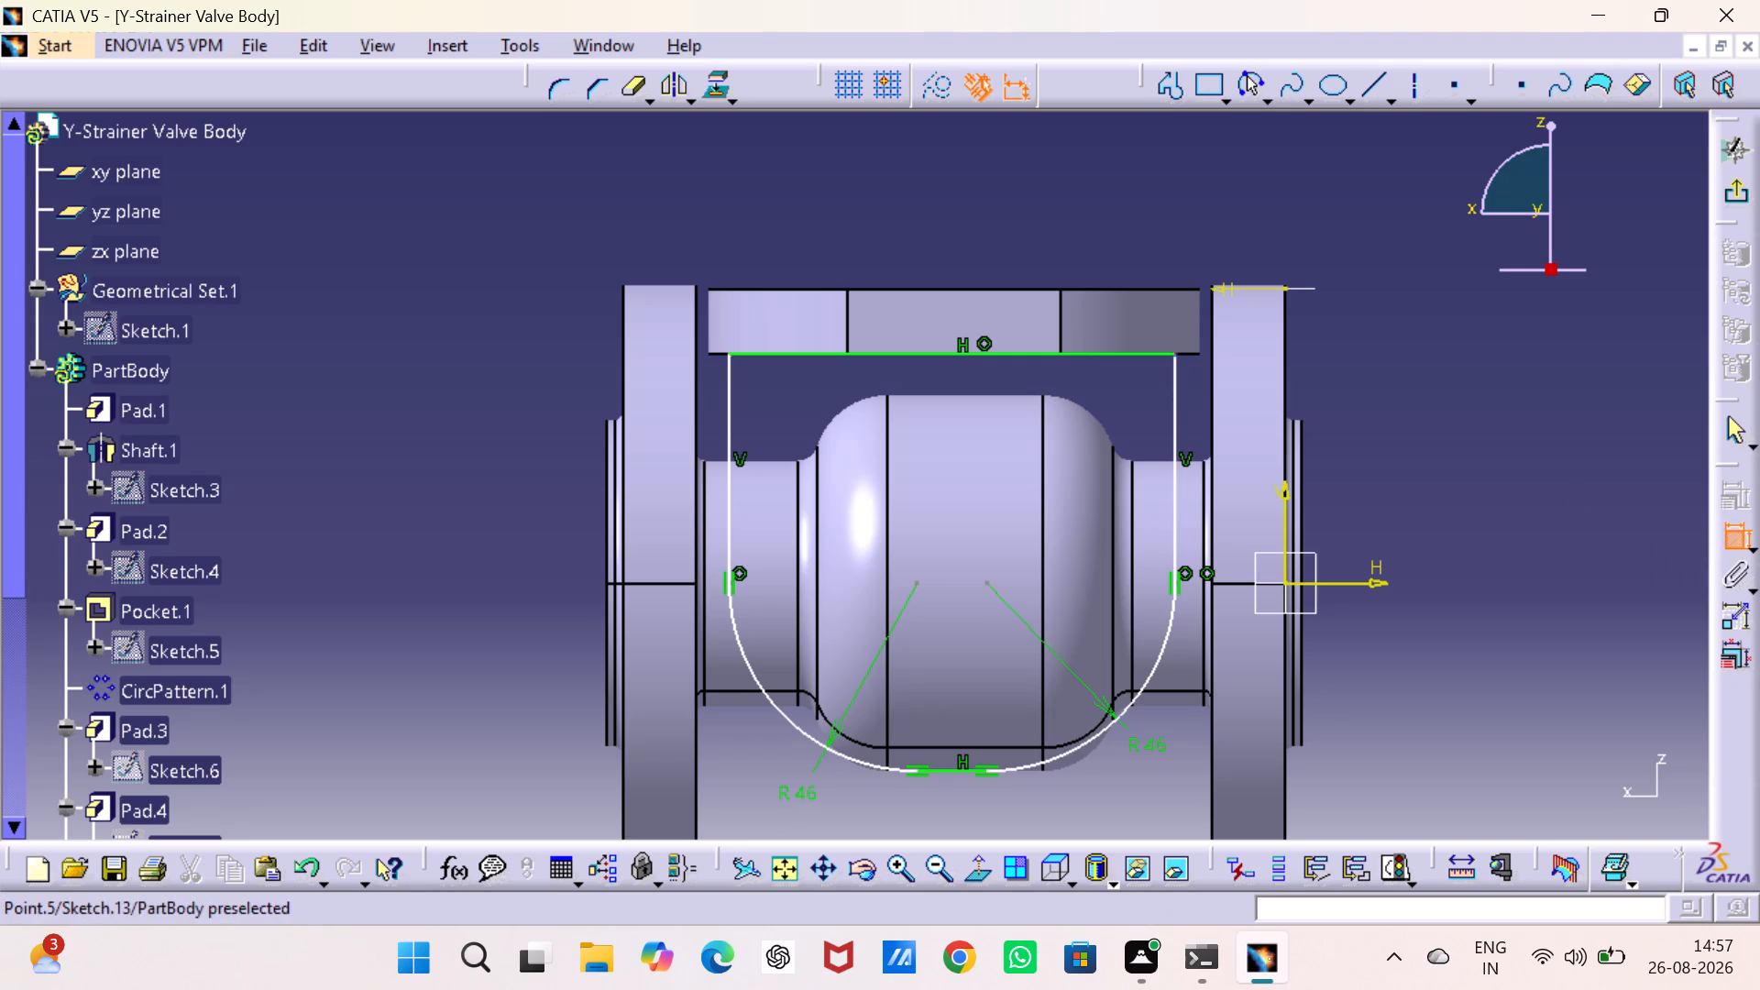
click(1175, 352)
click(1200, 352)
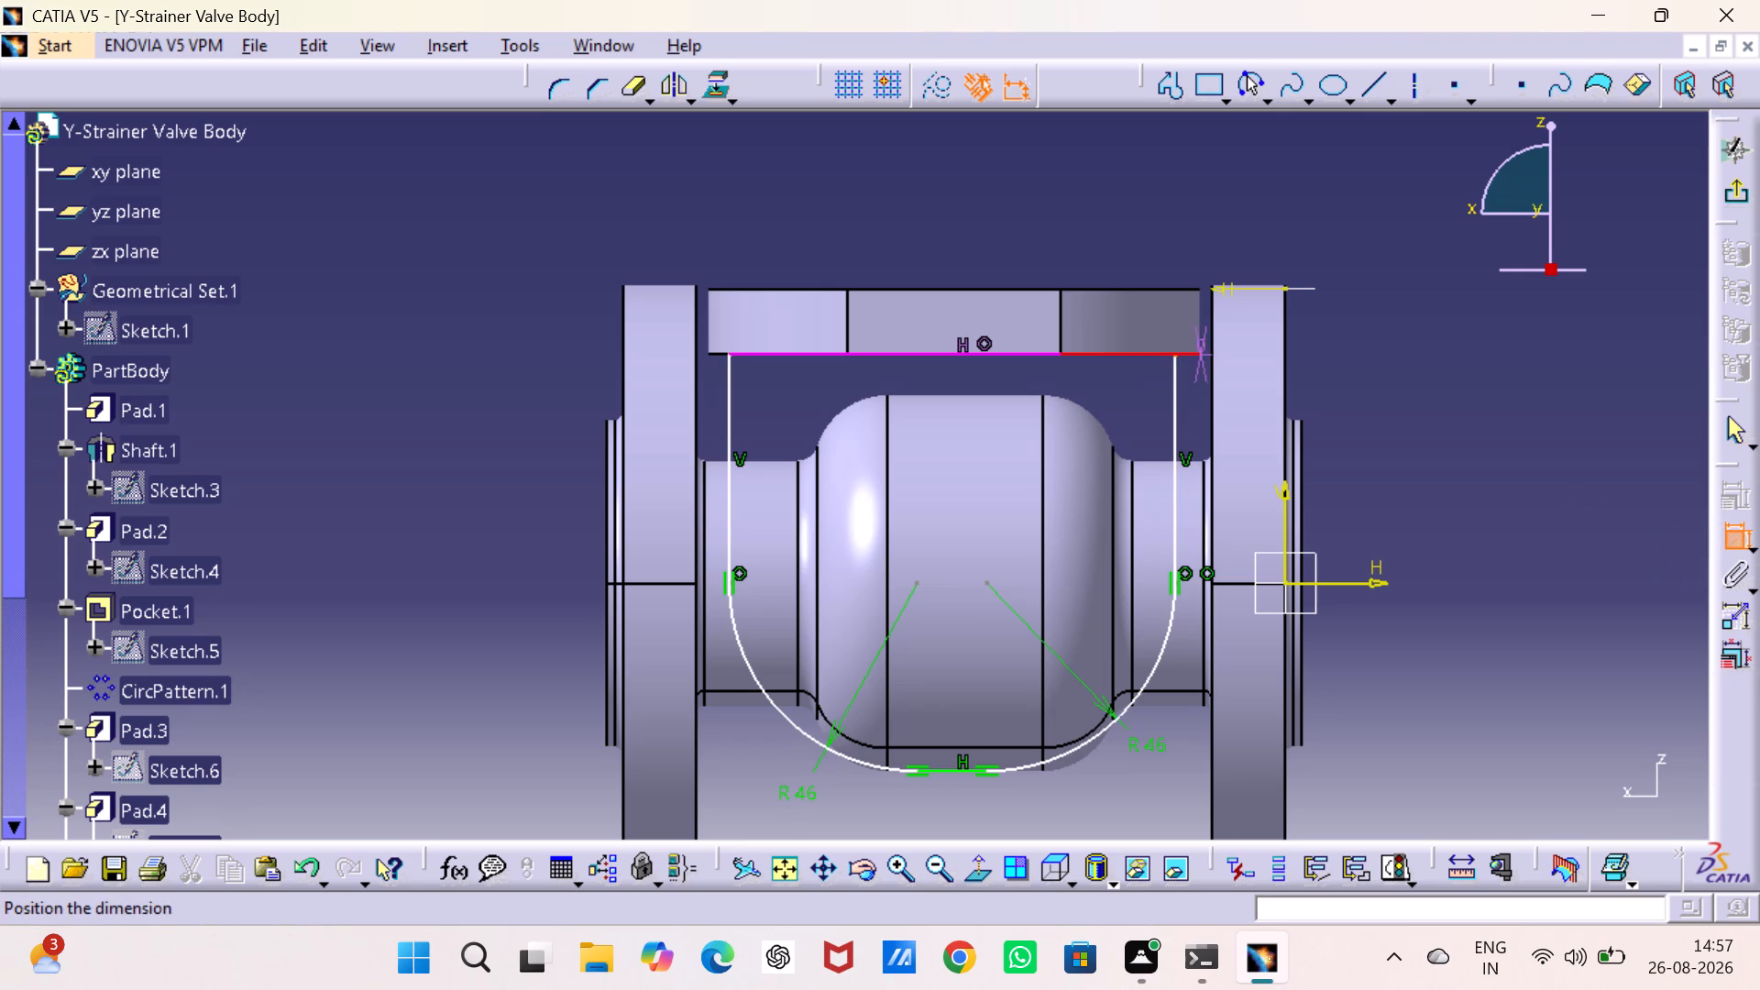
right_click(1186, 380)
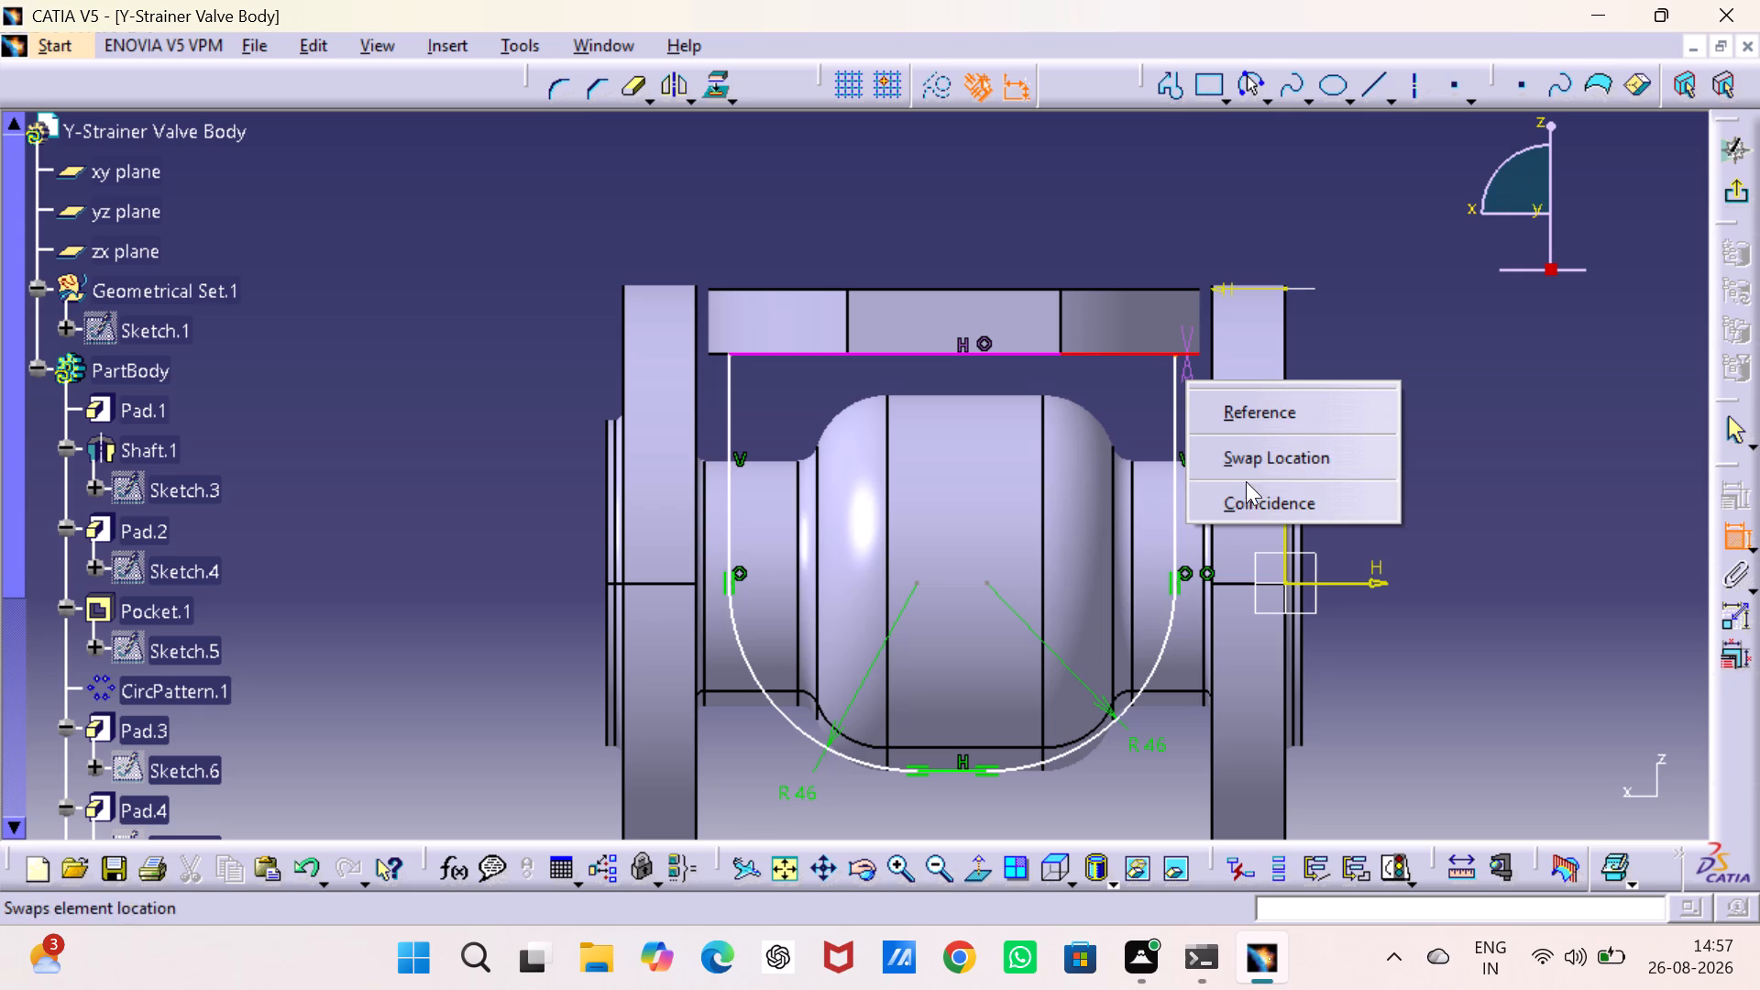
click(1245, 489)
click(1421, 389)
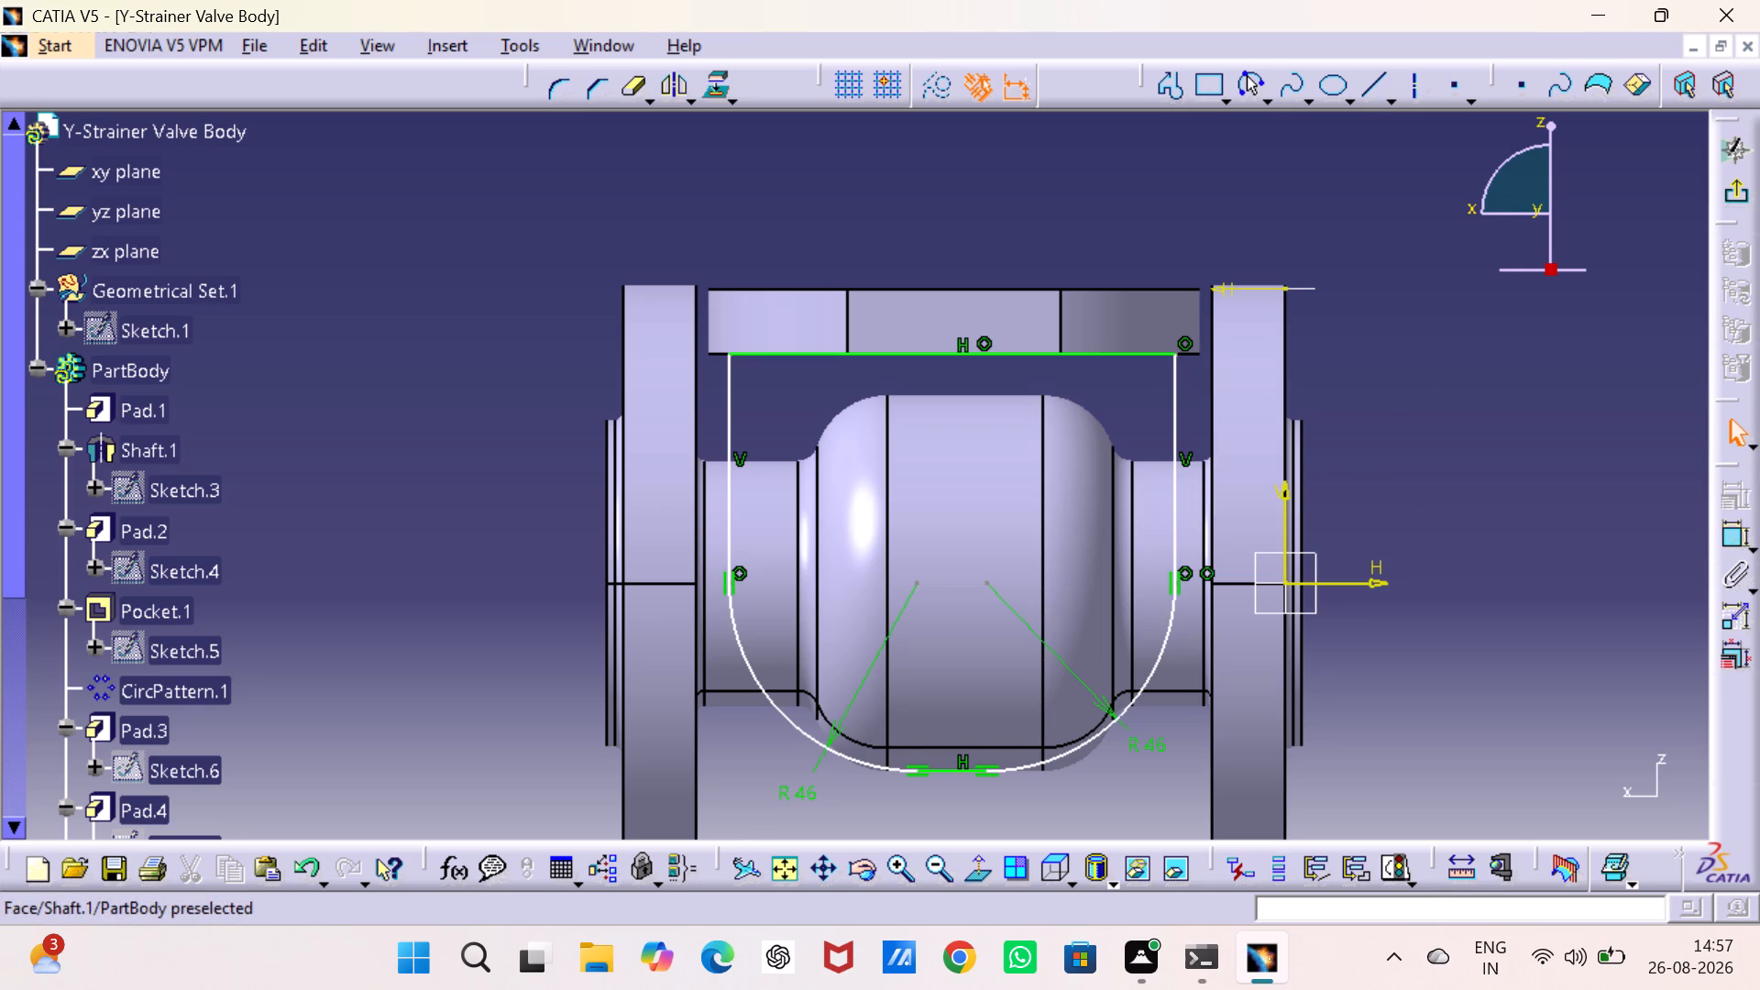
Project the top flange's lower edge segment nearest the origin onto the sketch plane.
scroll(1249, 353, up, 1)
scroll(1000, 430, down, 1)
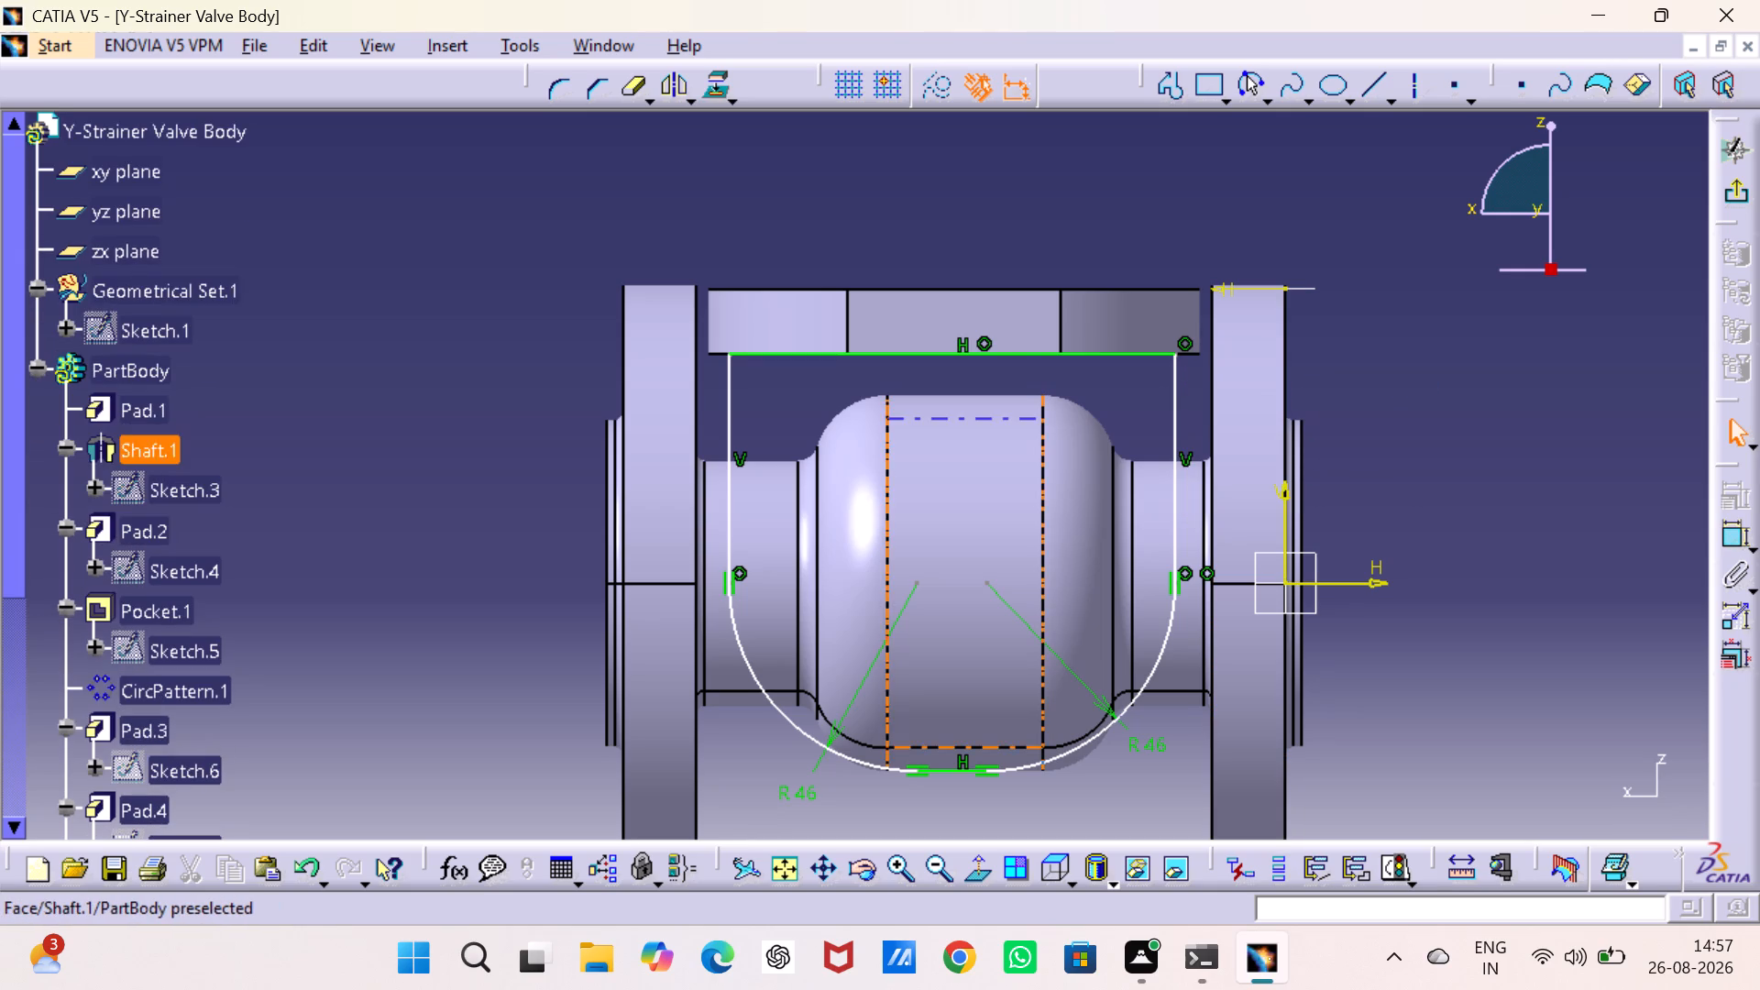
click(1199, 352)
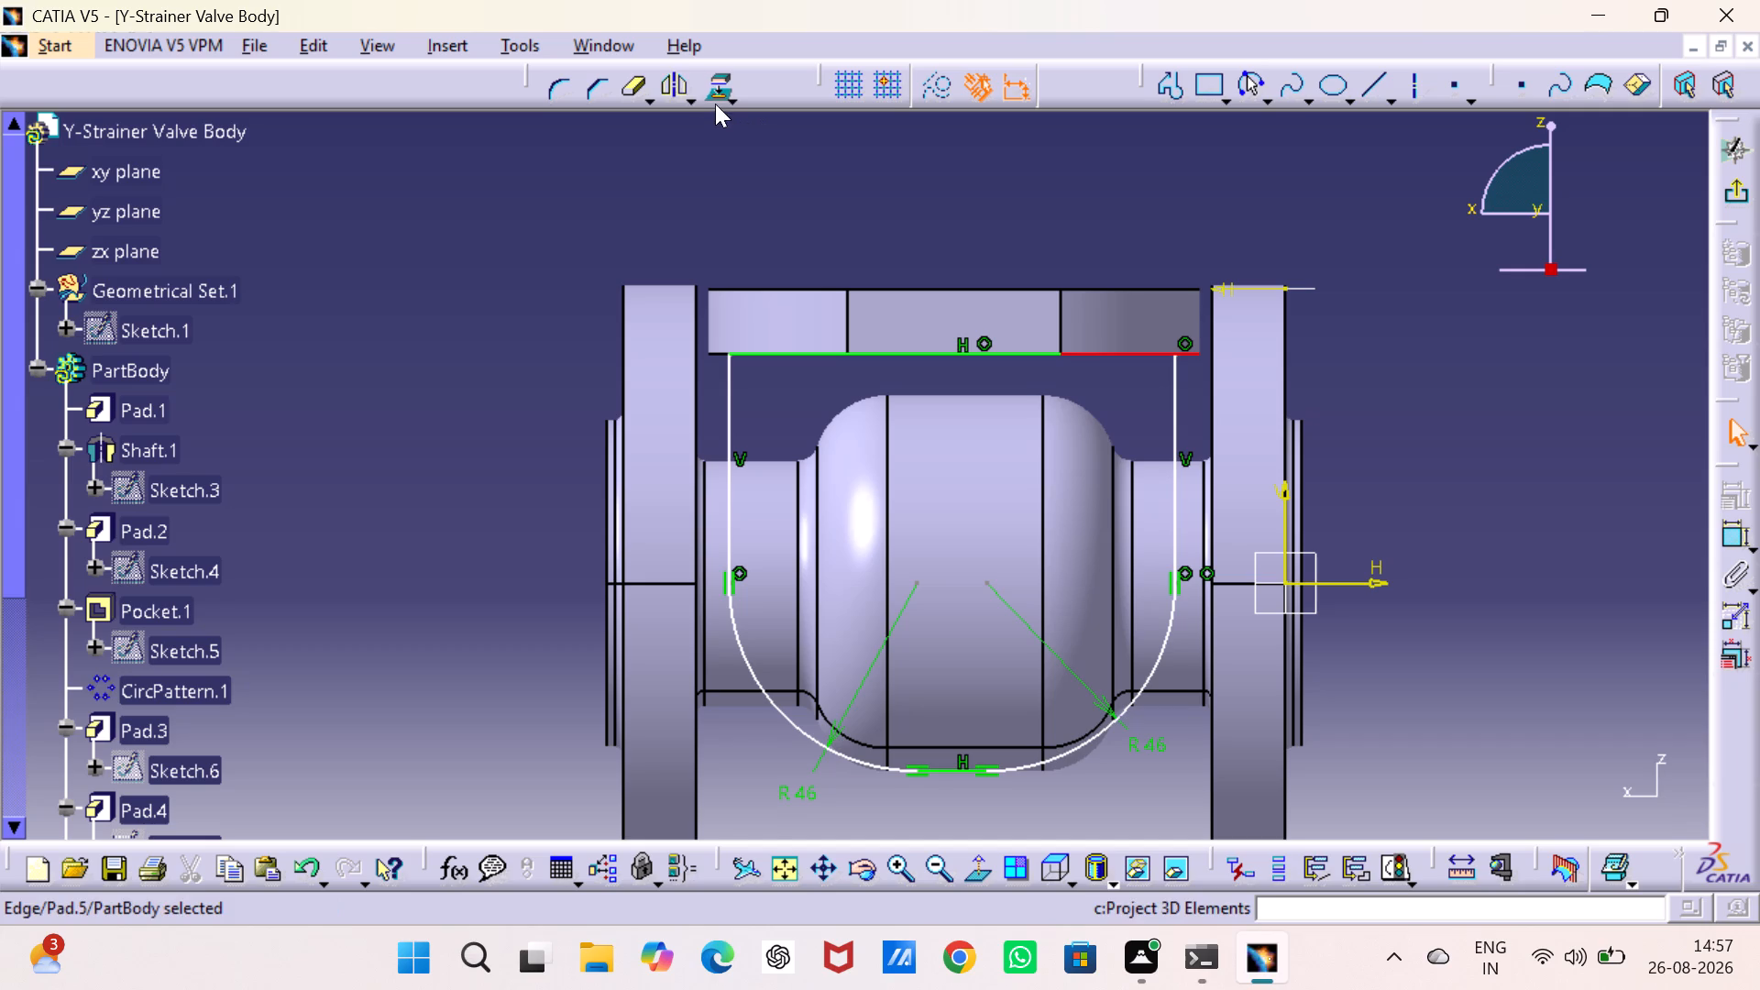
click(706, 86)
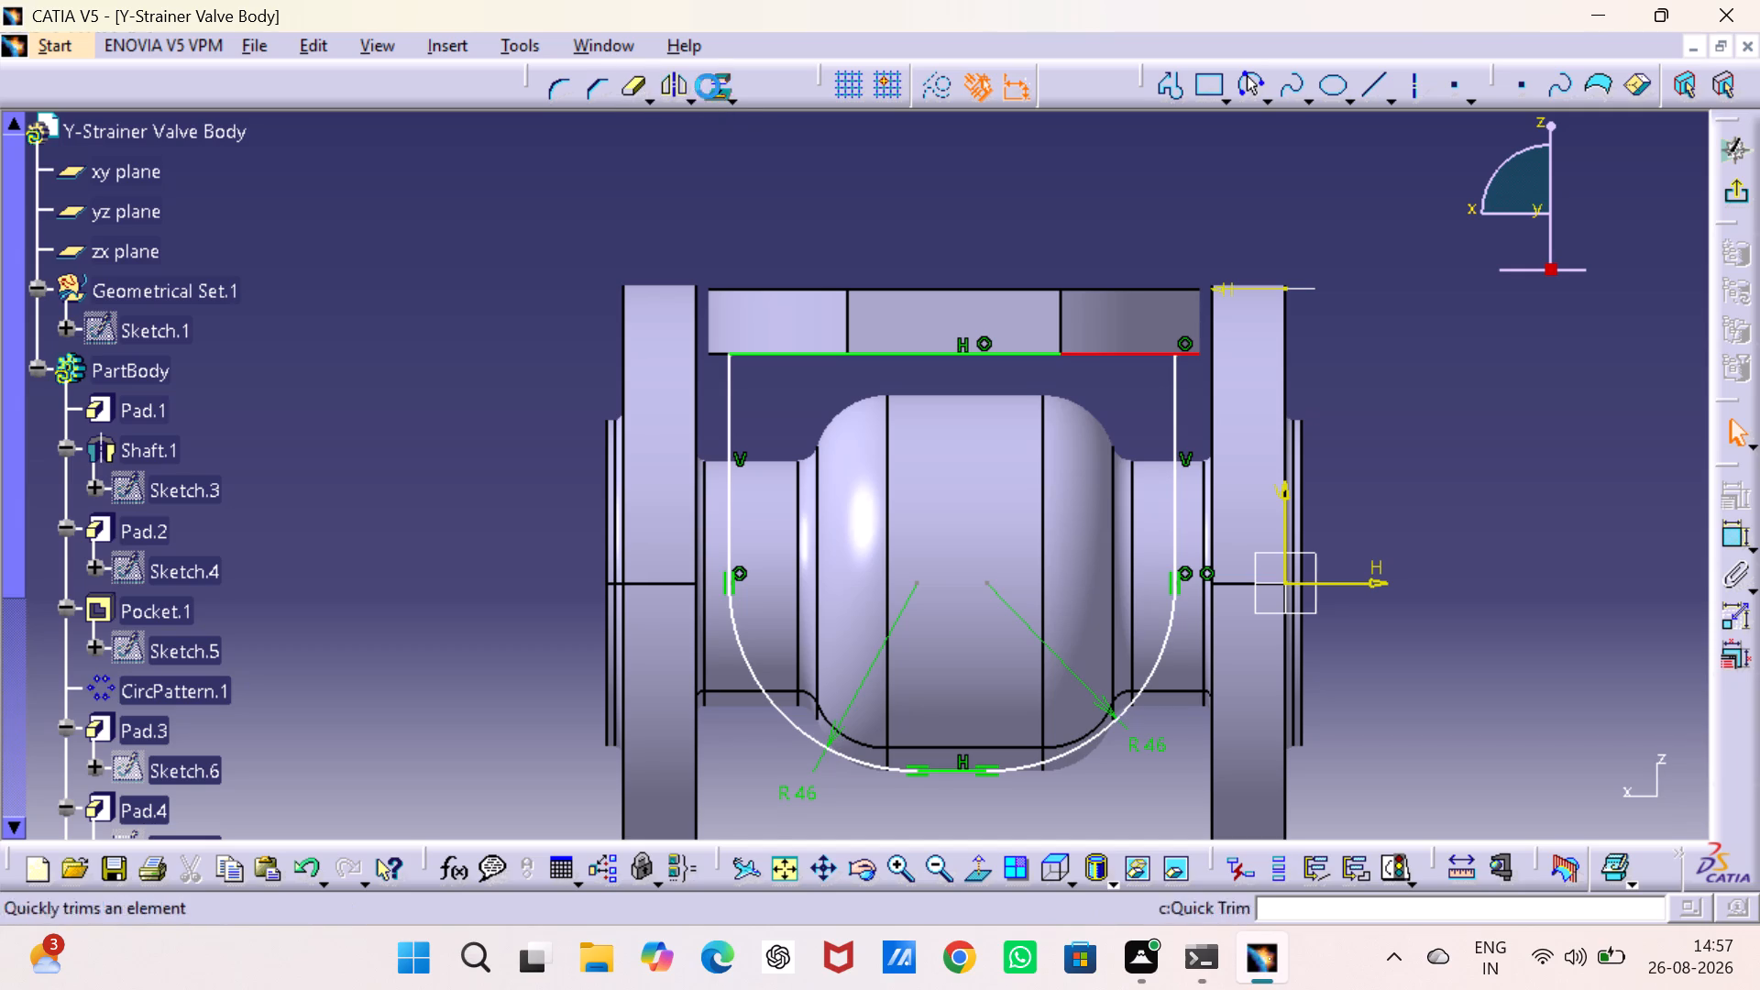
click(1442, 396)
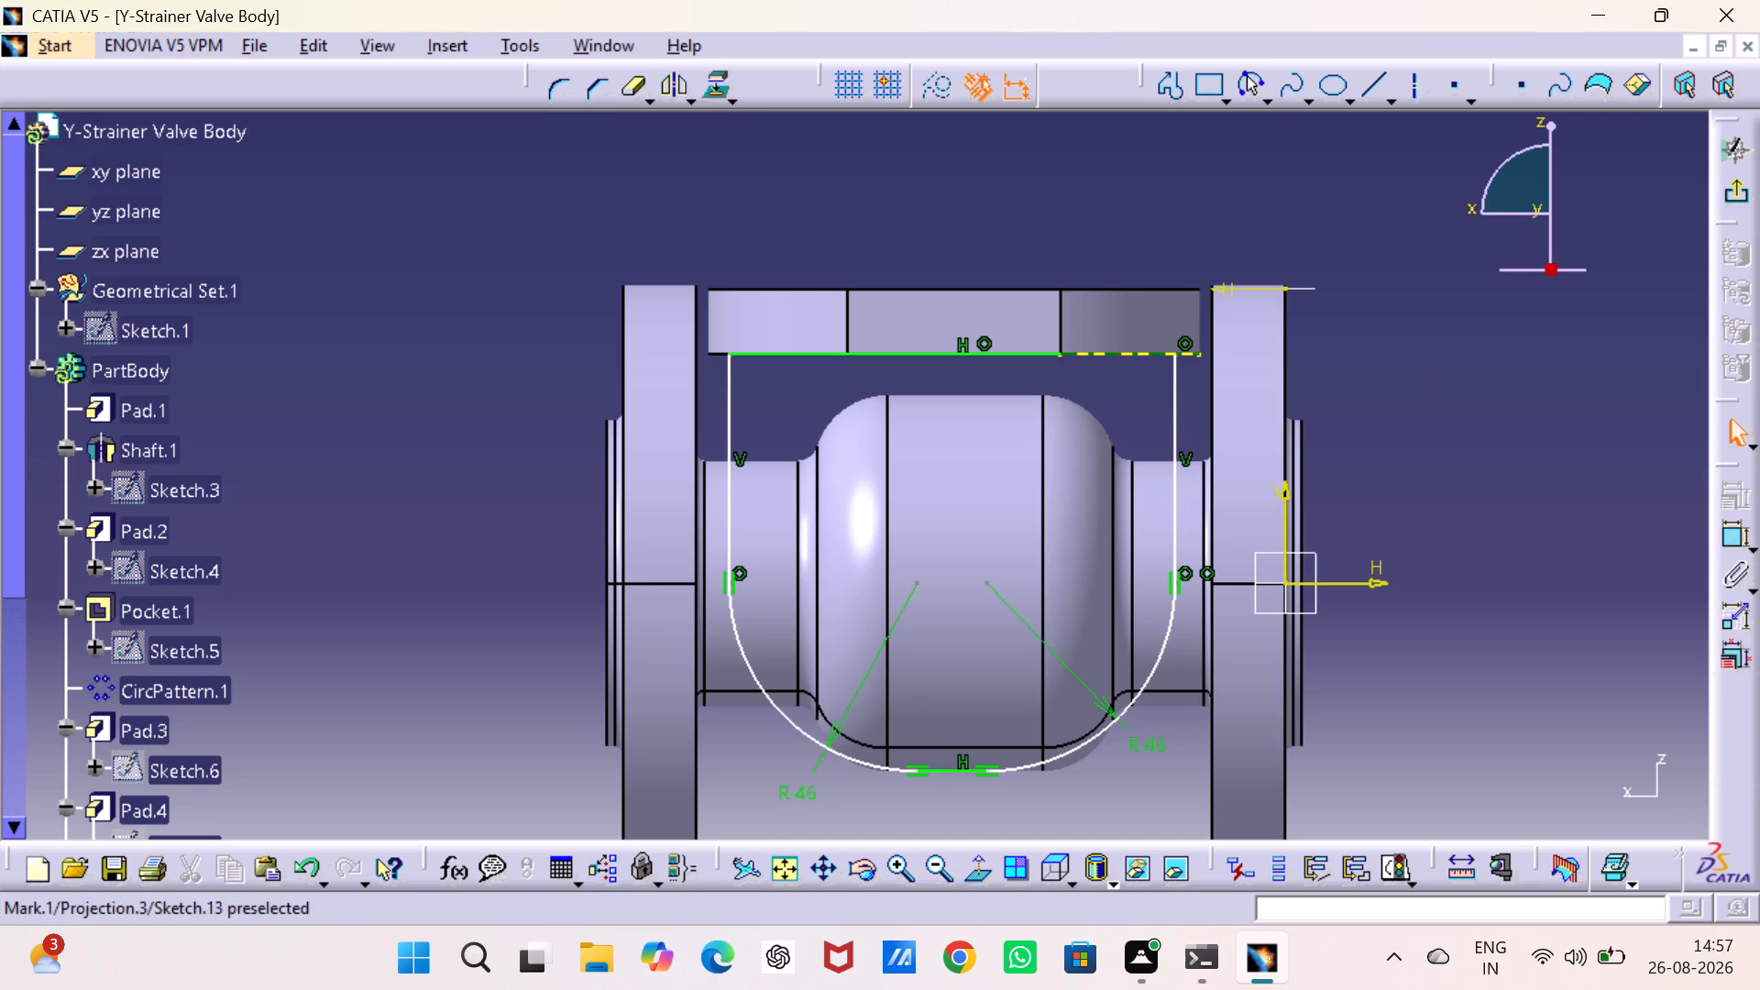
Dimension the horizontal offset between the profile's vertical line nearest the origin and the top flange's end, and set it to 10 mm.
click(1724, 534)
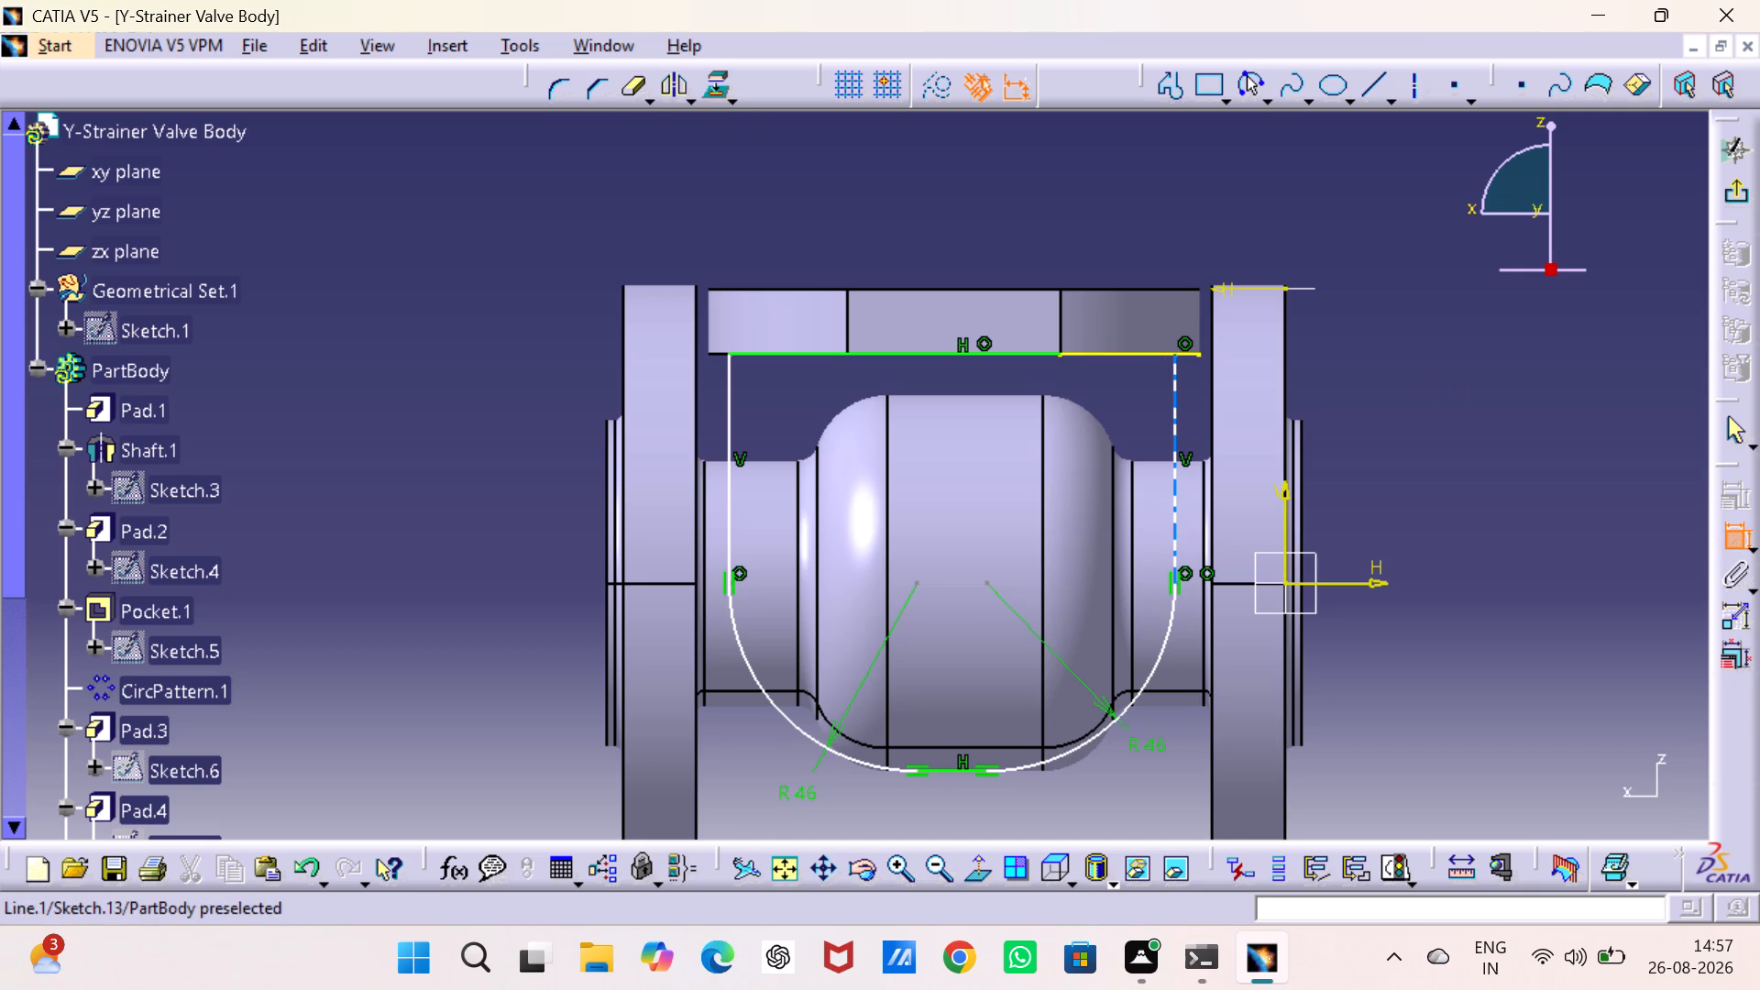
click(1175, 352)
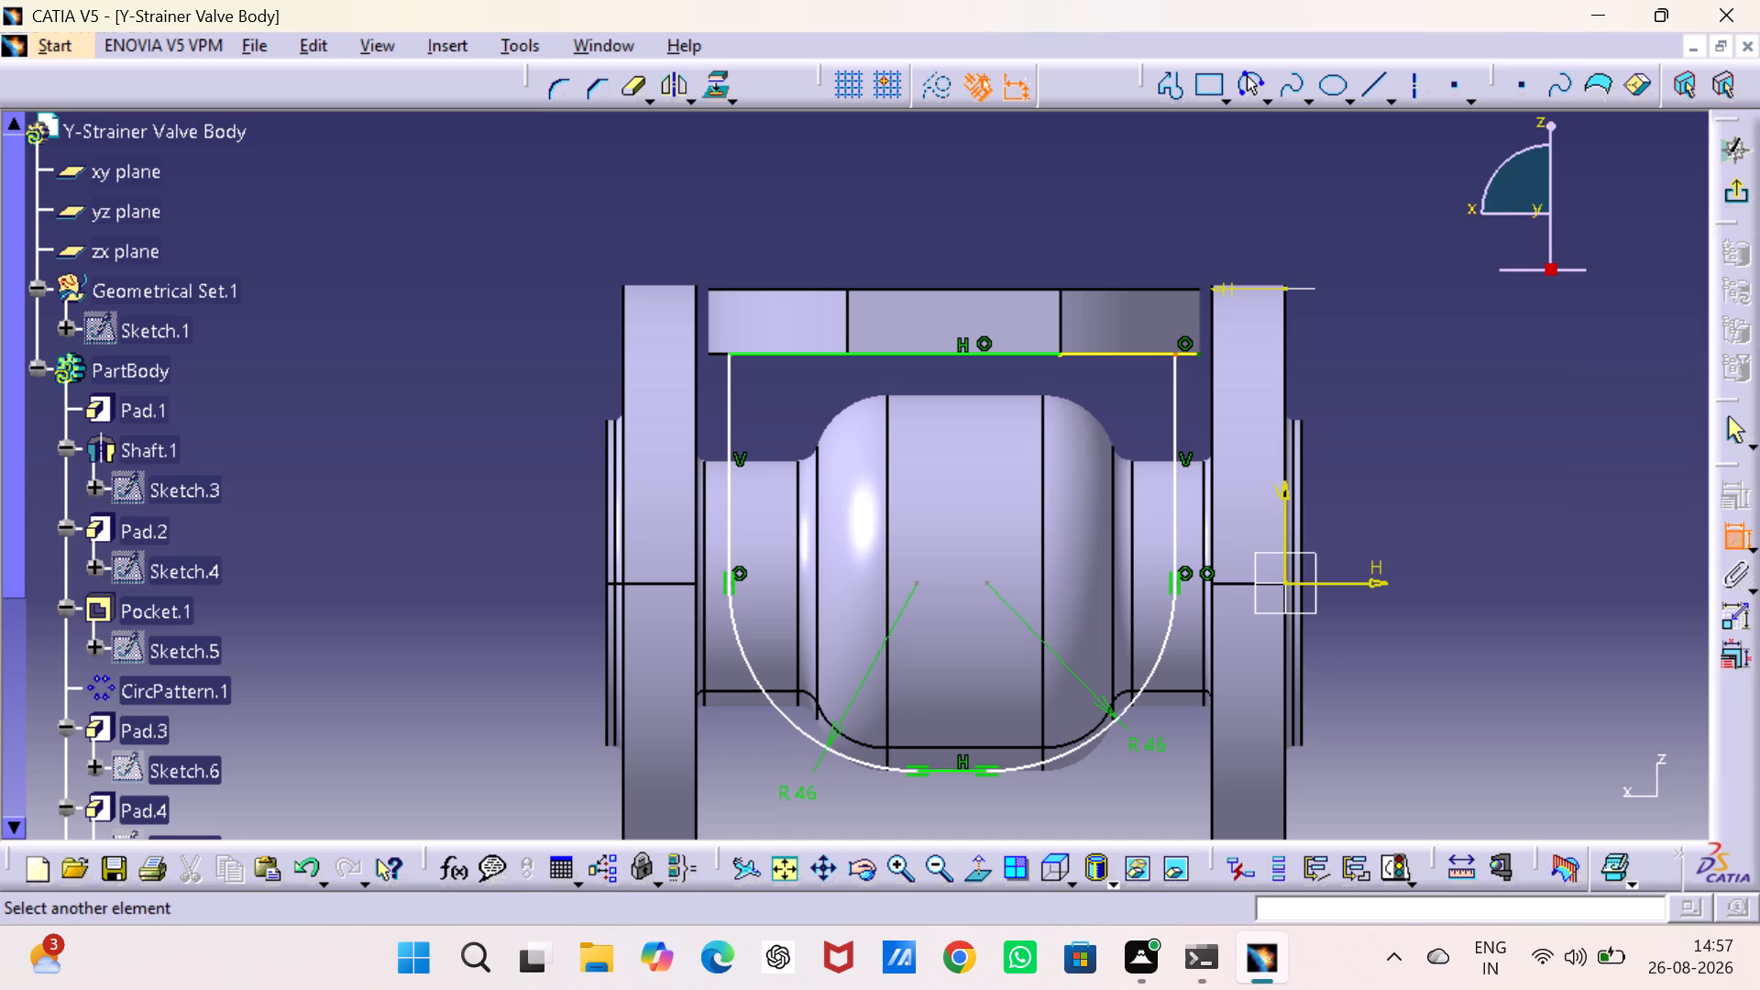
click(1201, 351)
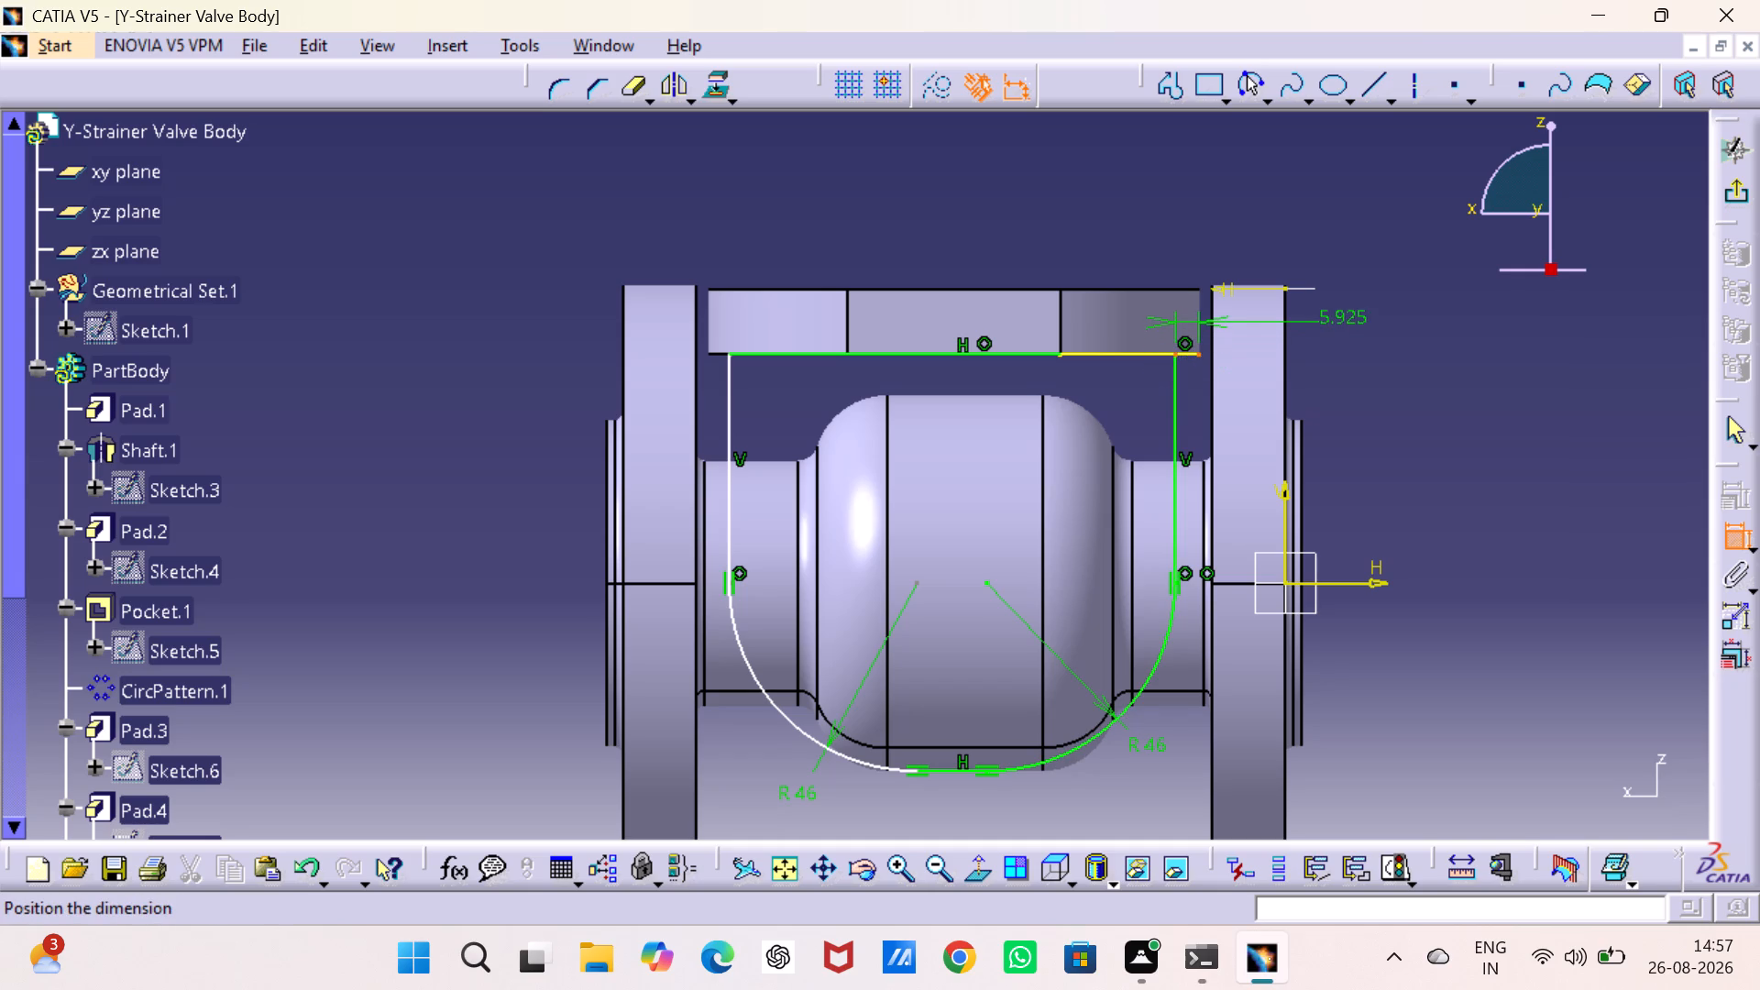
right_click(1350, 319)
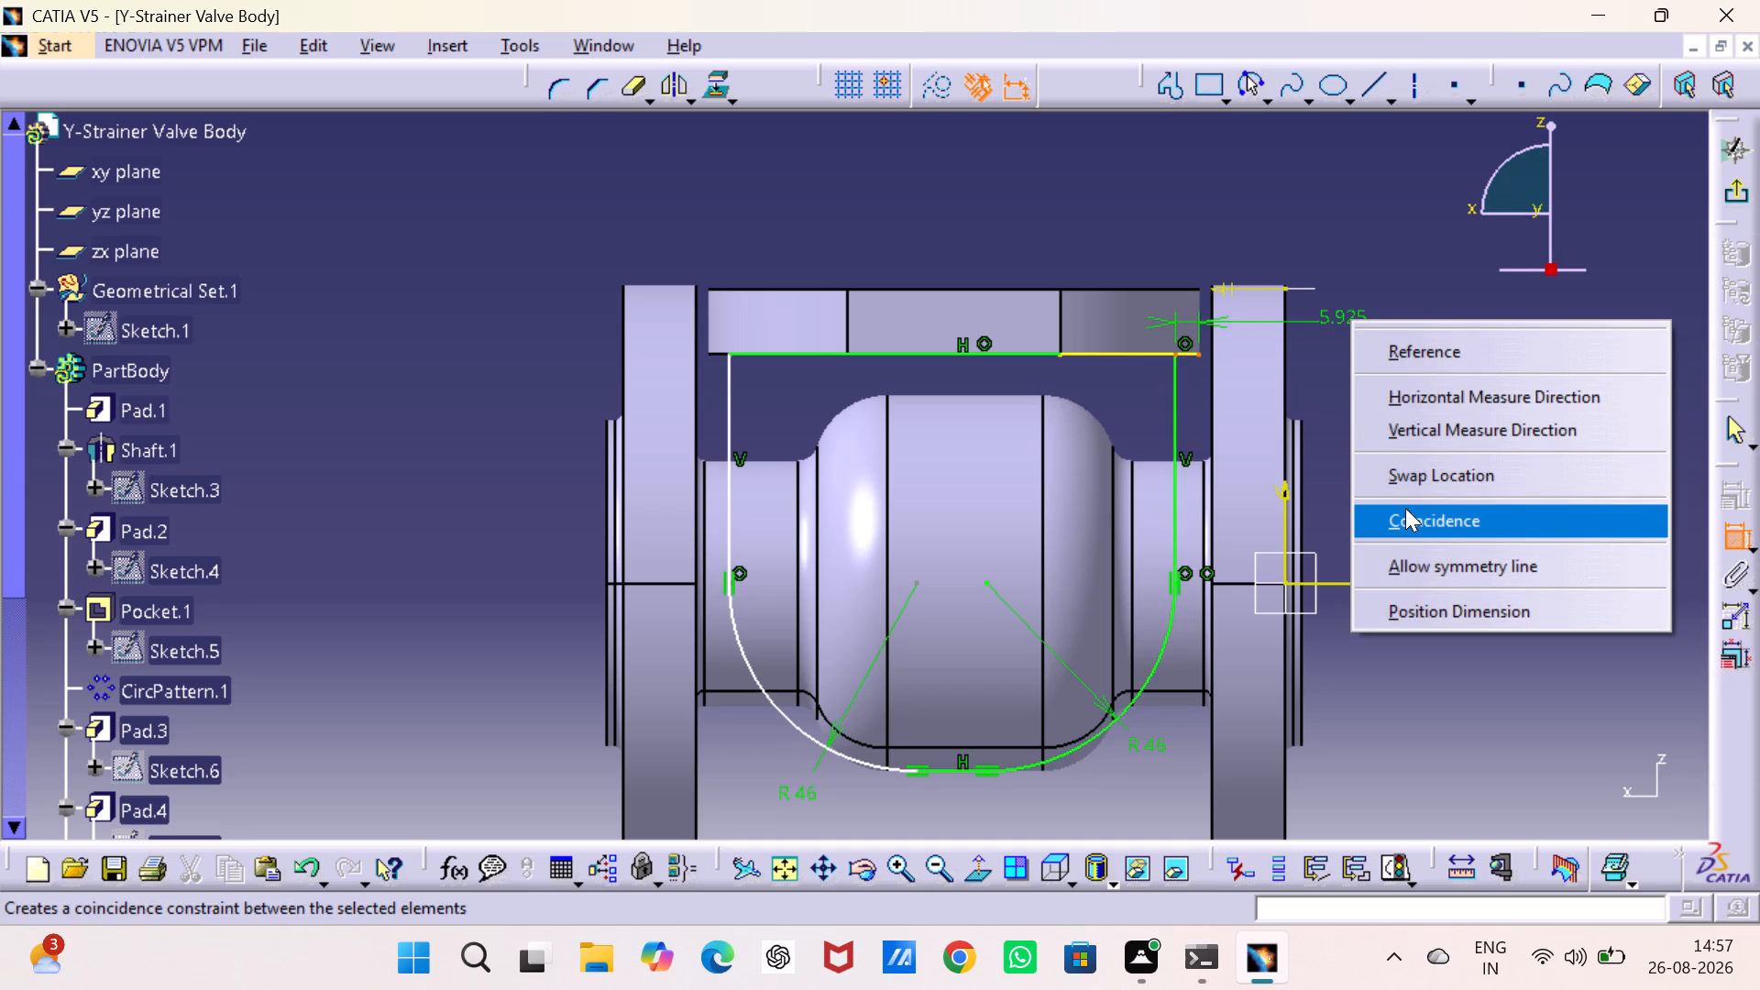
key(1)
key(0)
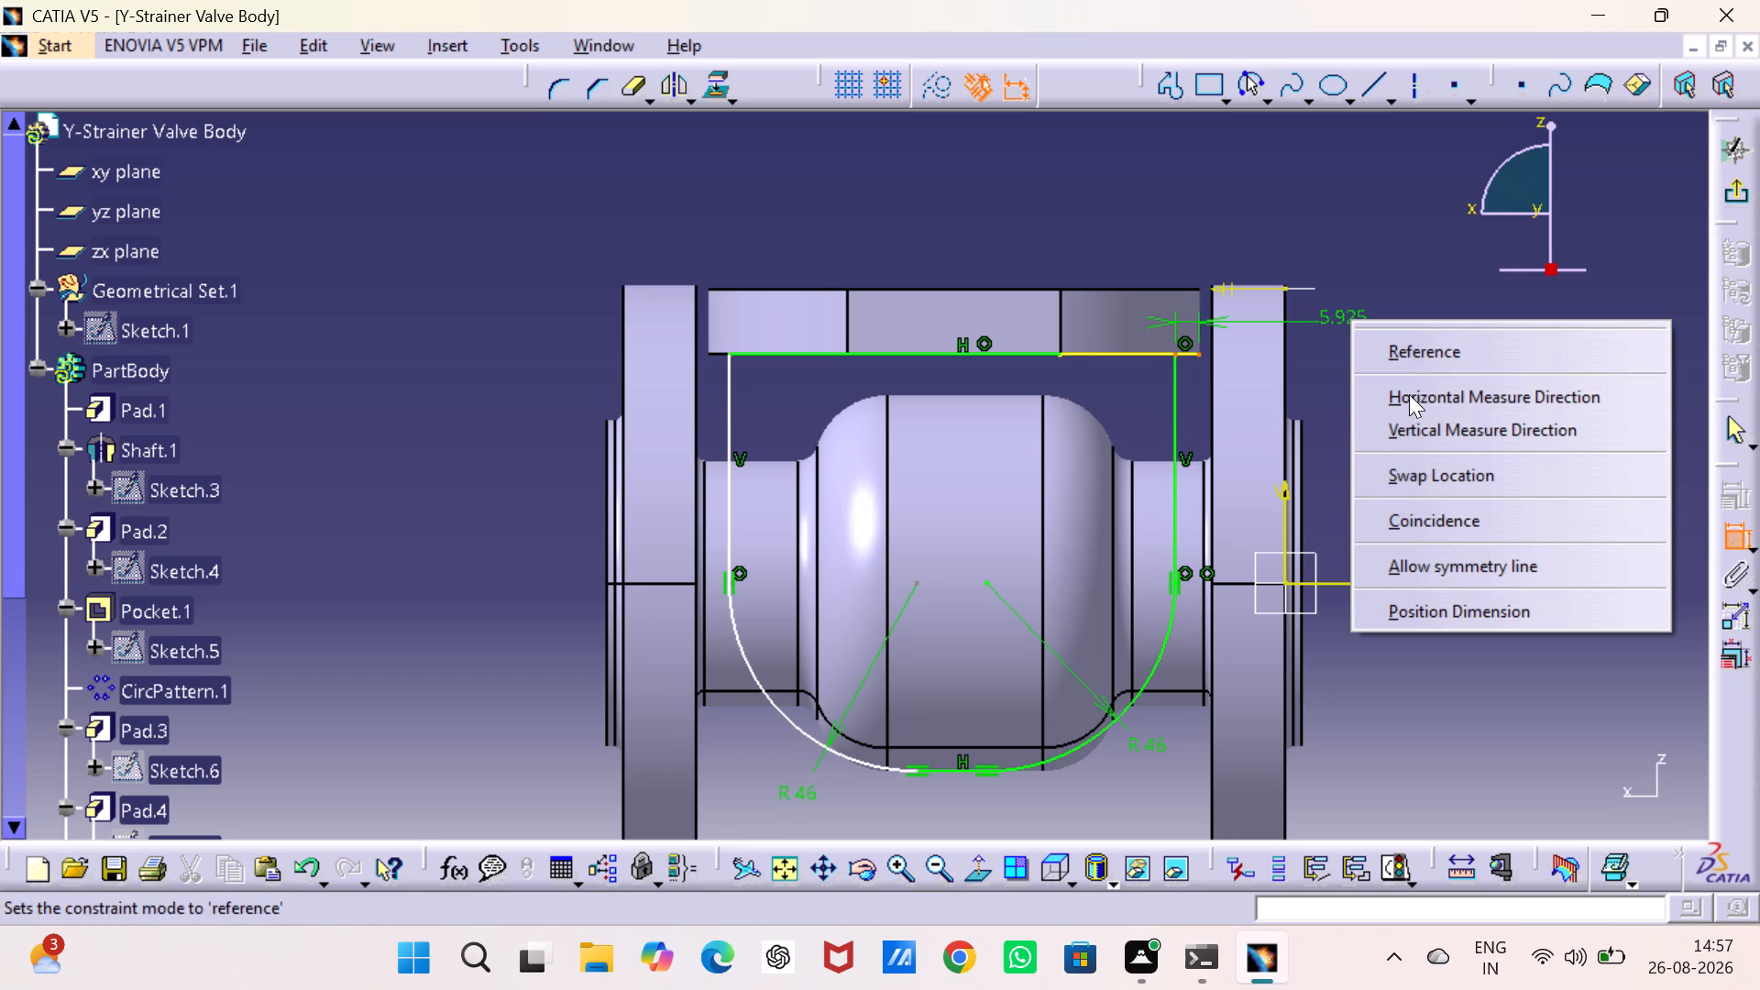
click(1408, 284)
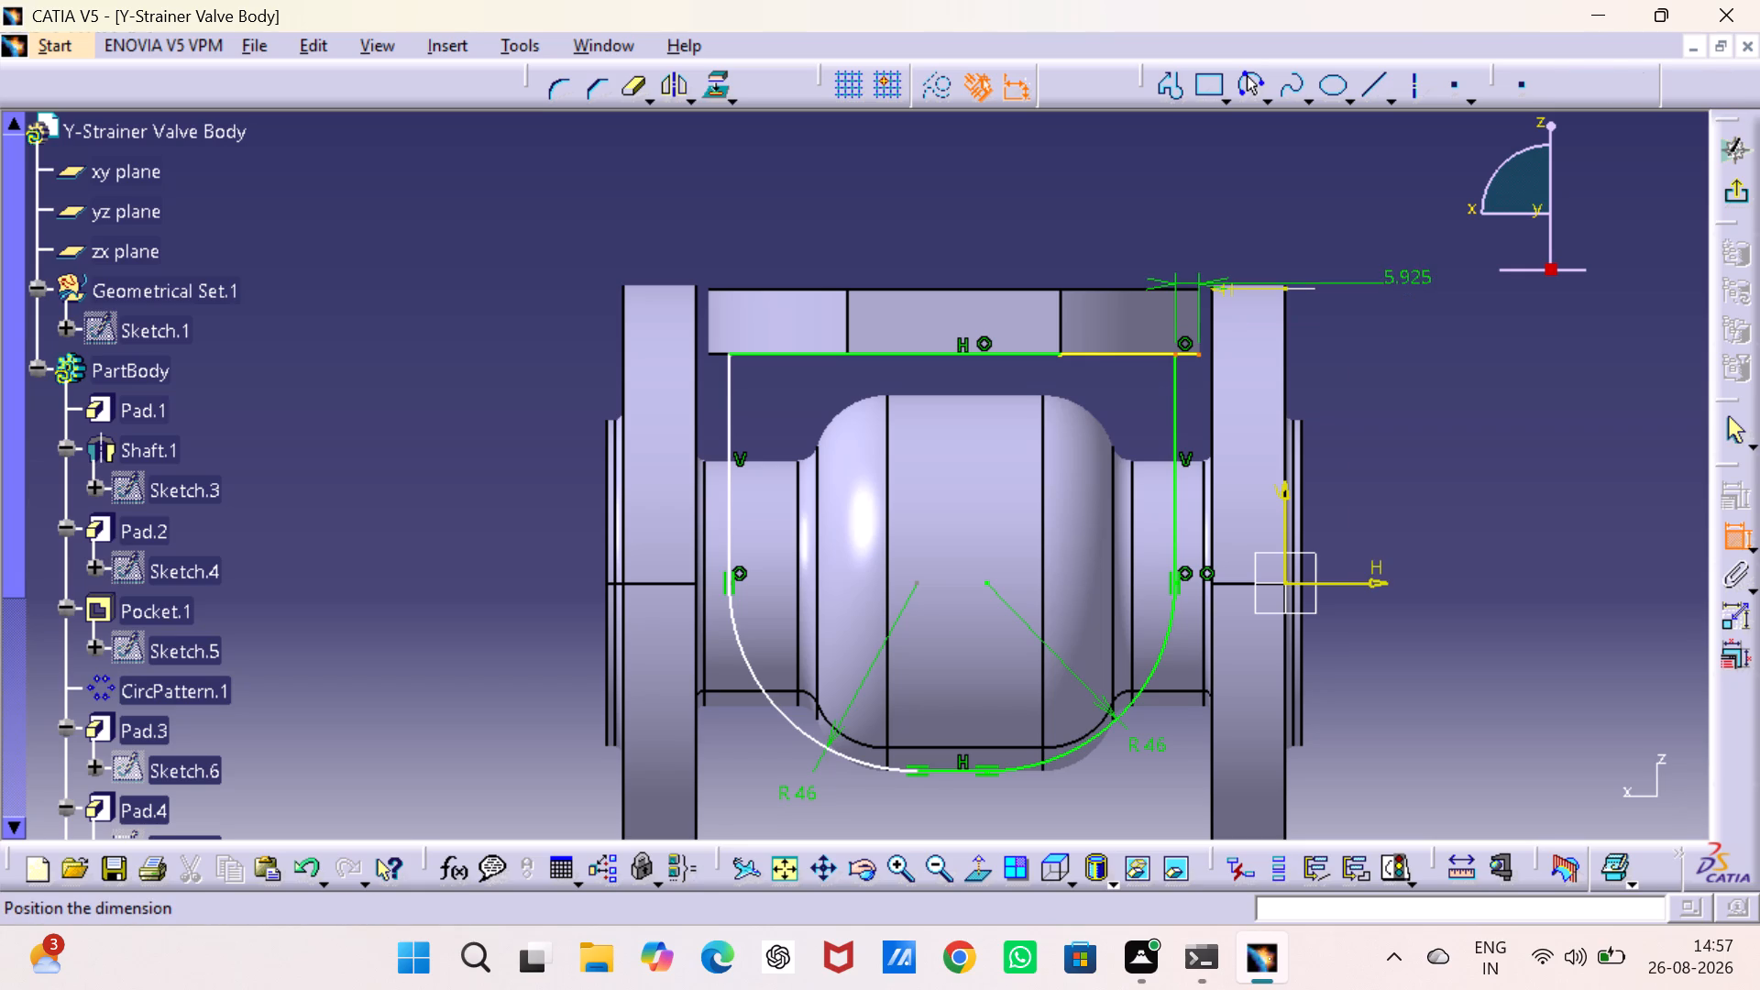
double_click(1370, 295)
double_click(1375, 289)
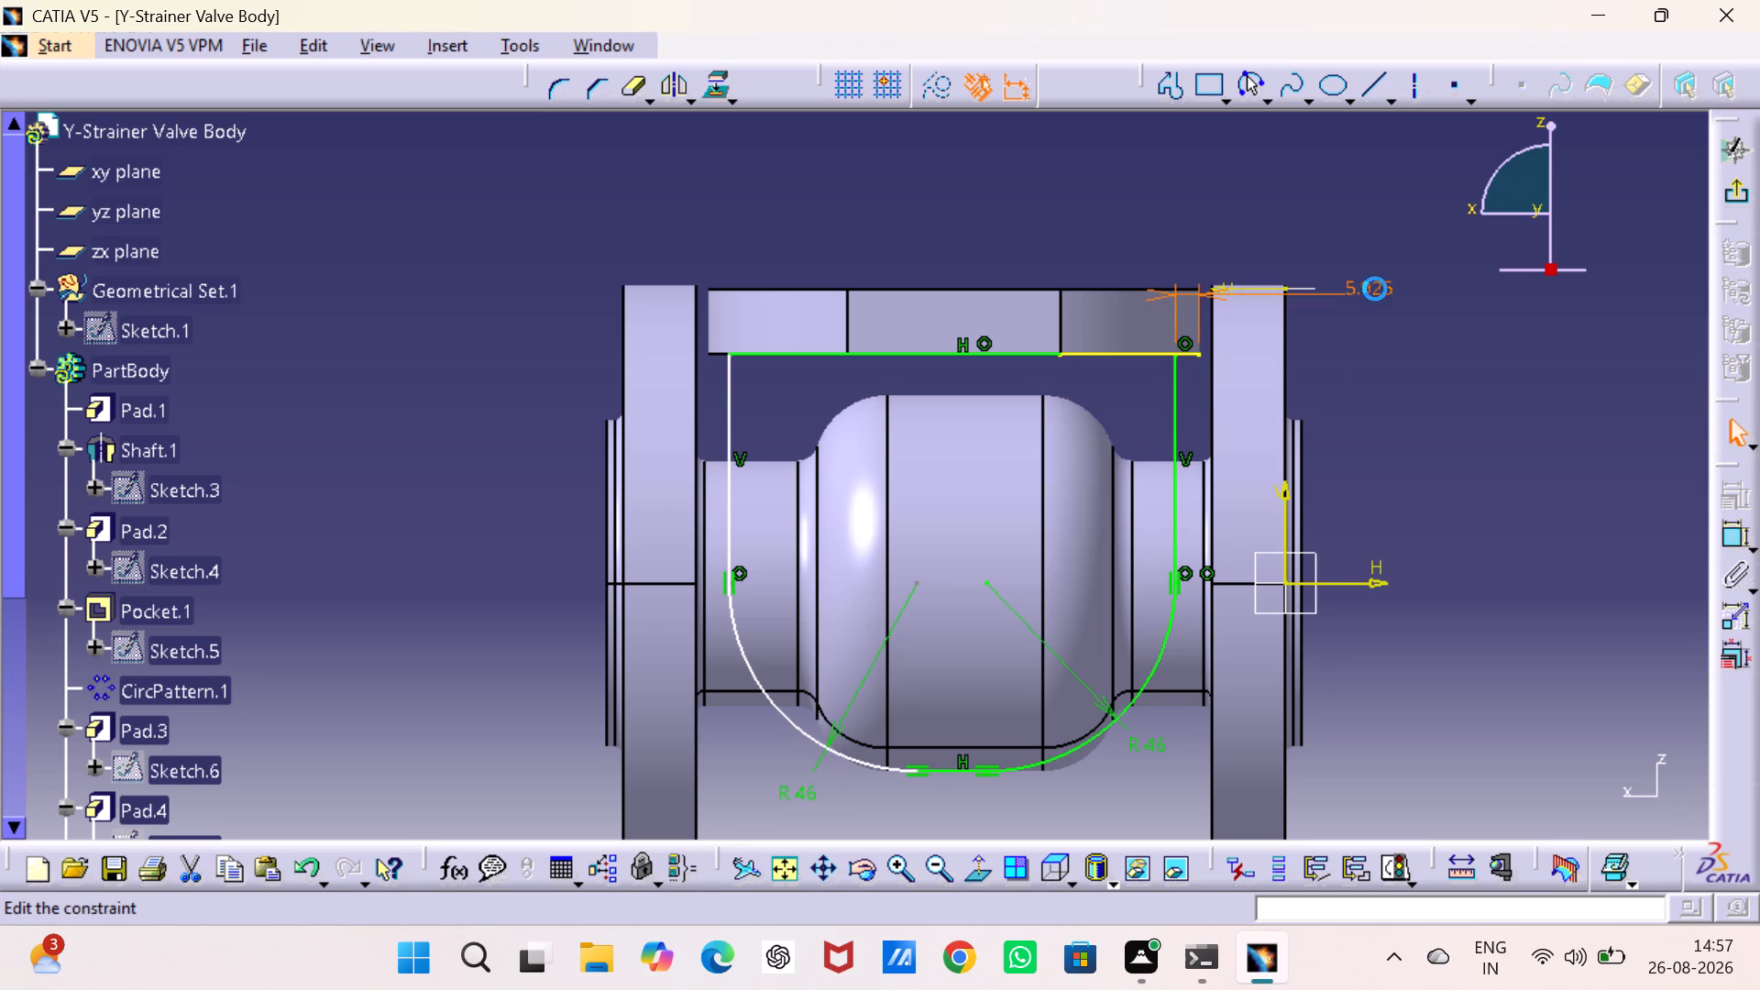
key(1)
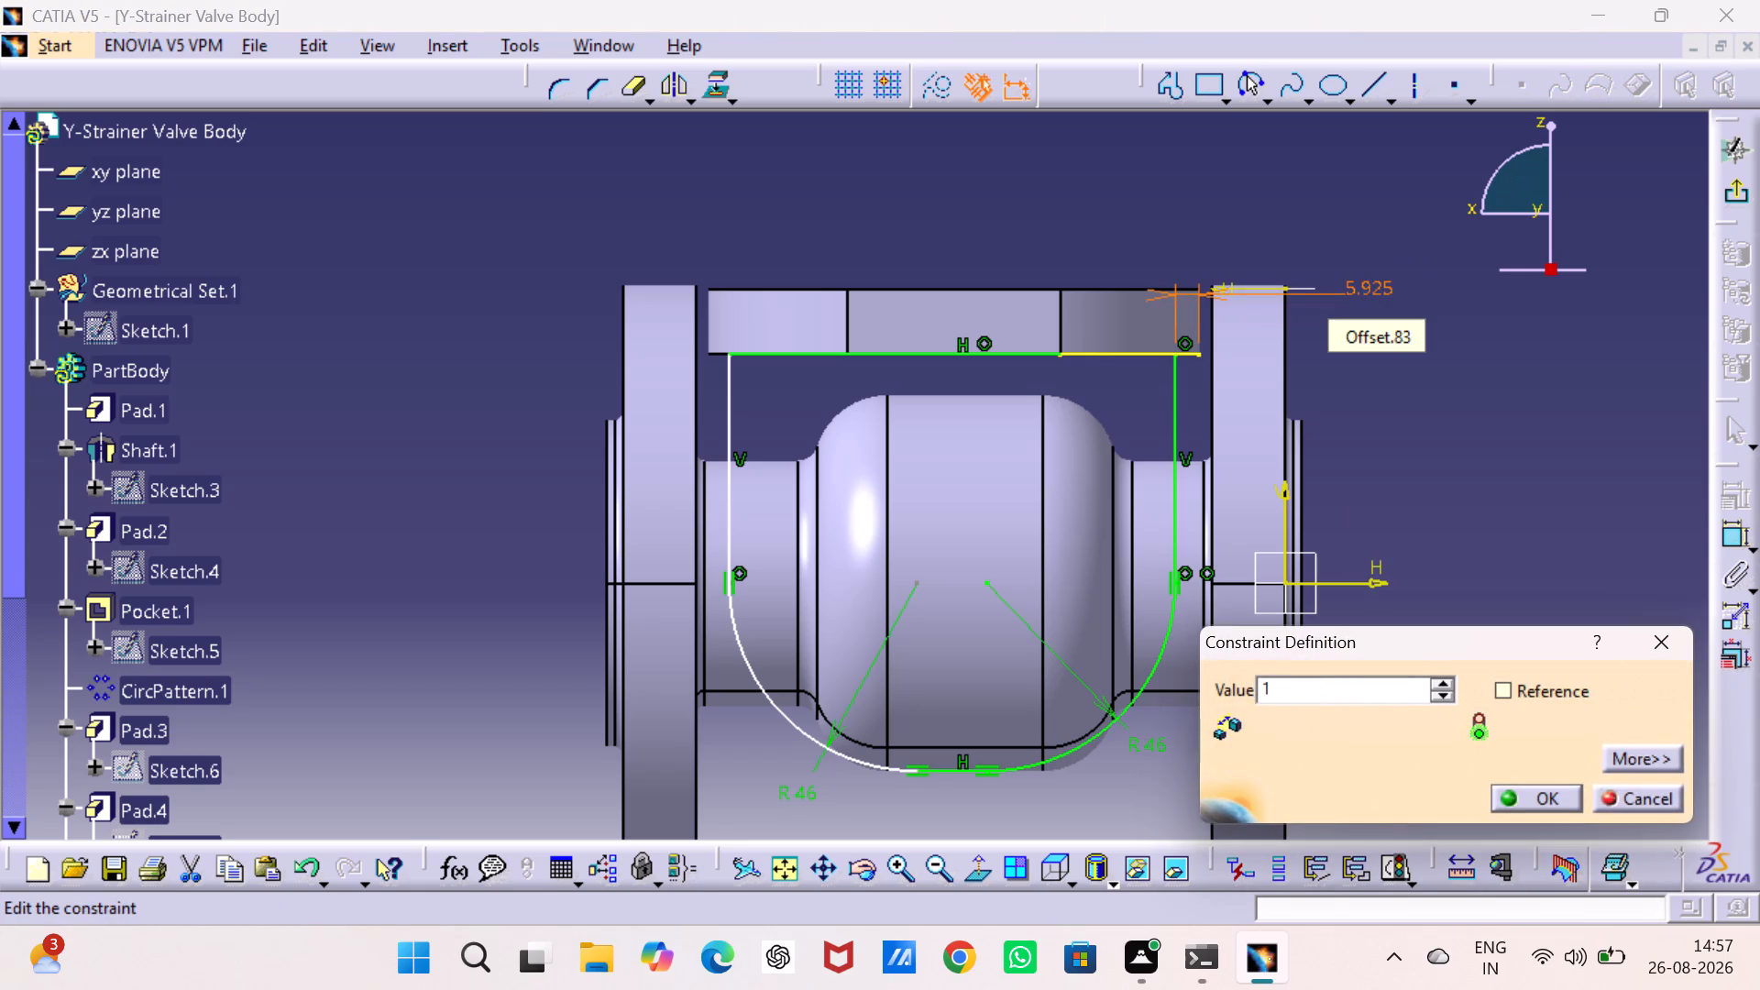
key(0)
key(Return)
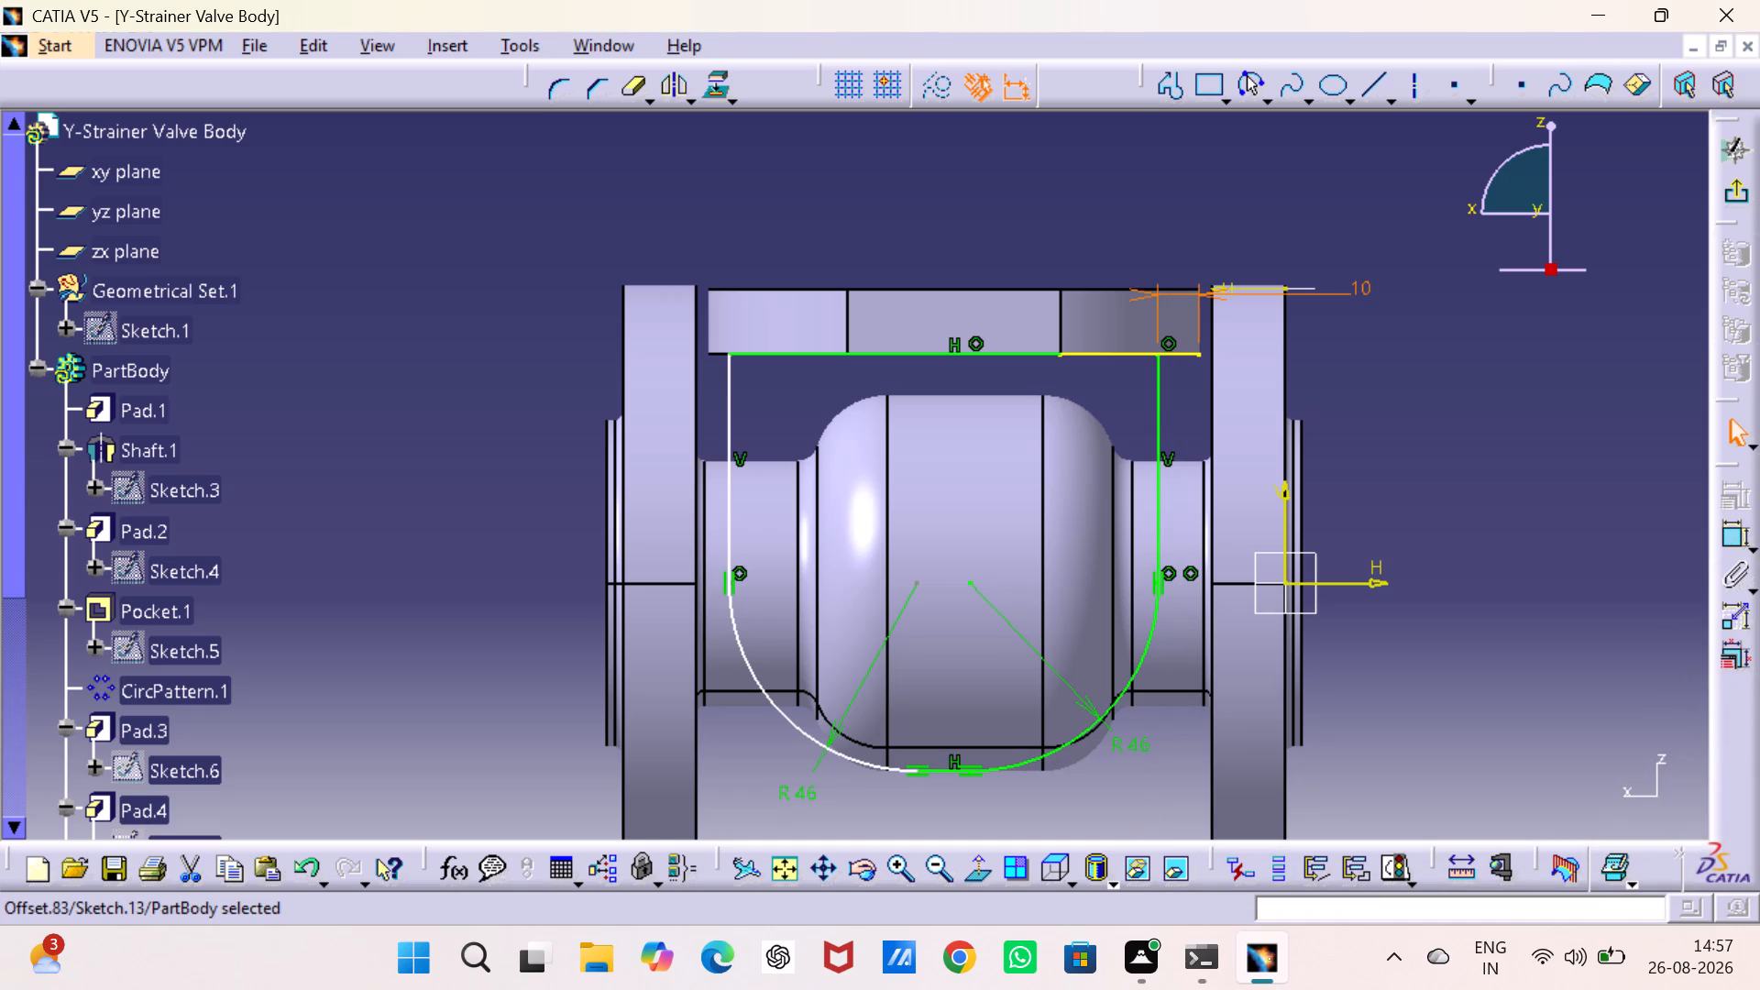
Quick Trim the portion of the projected flange edge extending beyond the profile on the side nearest the origin.
click(629, 88)
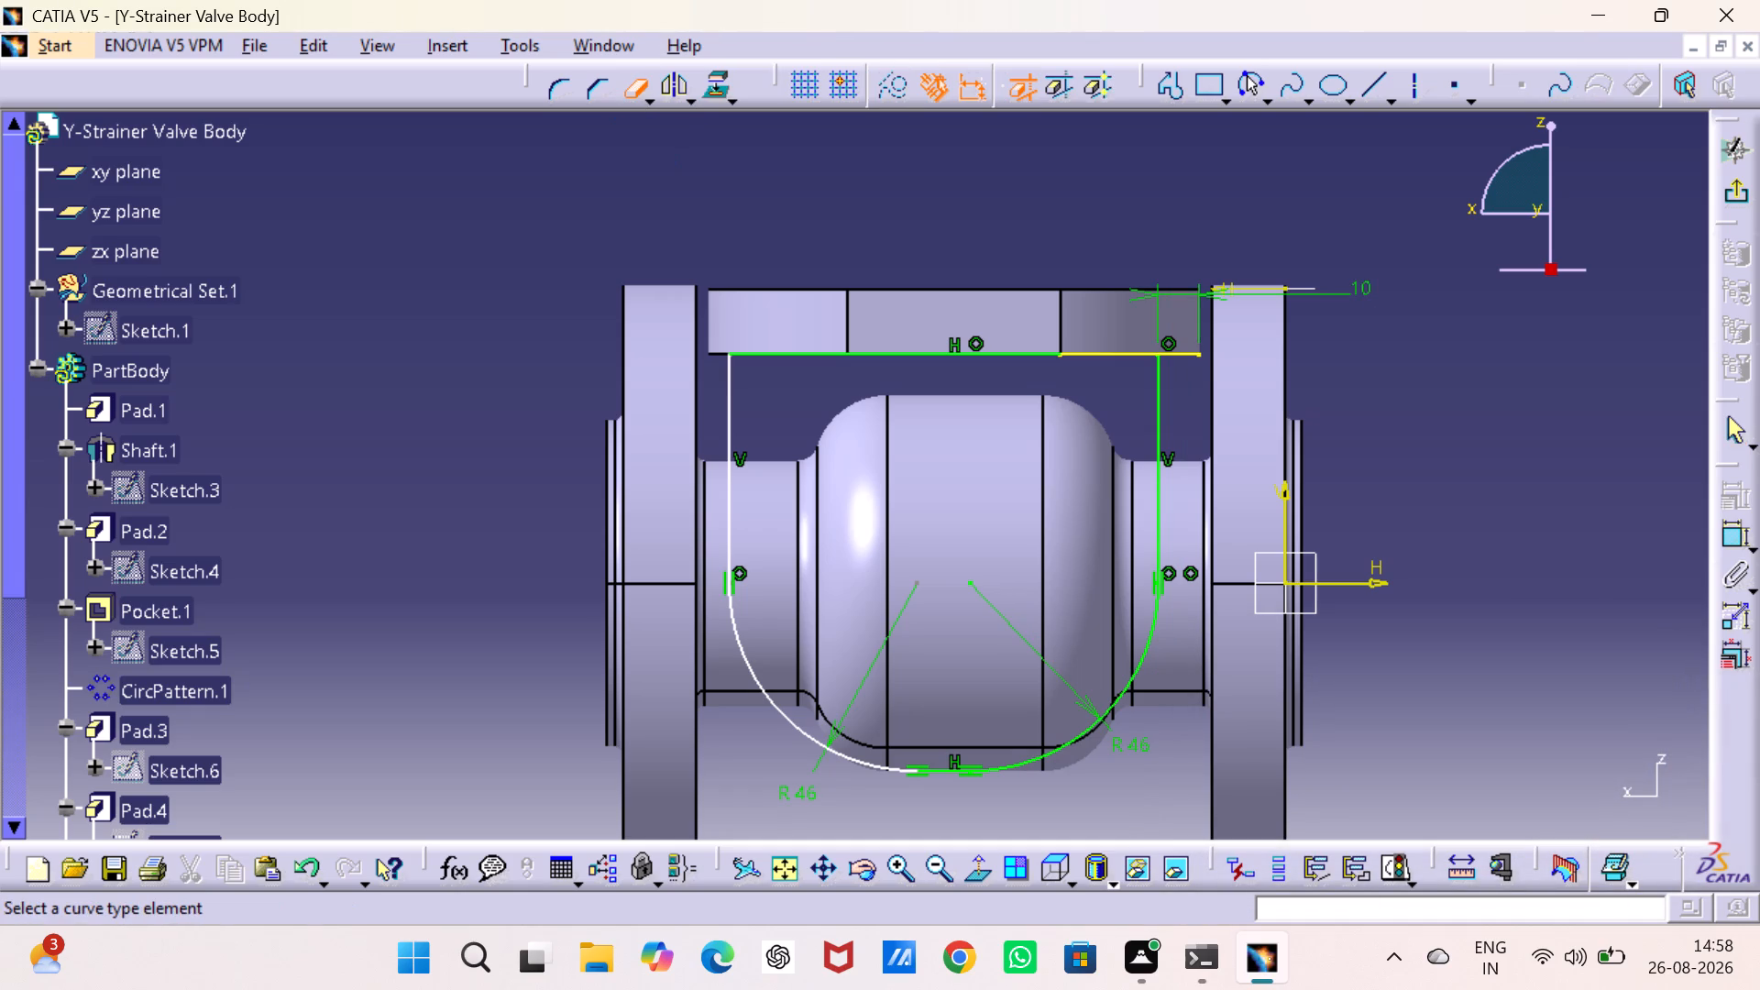
click(1178, 357)
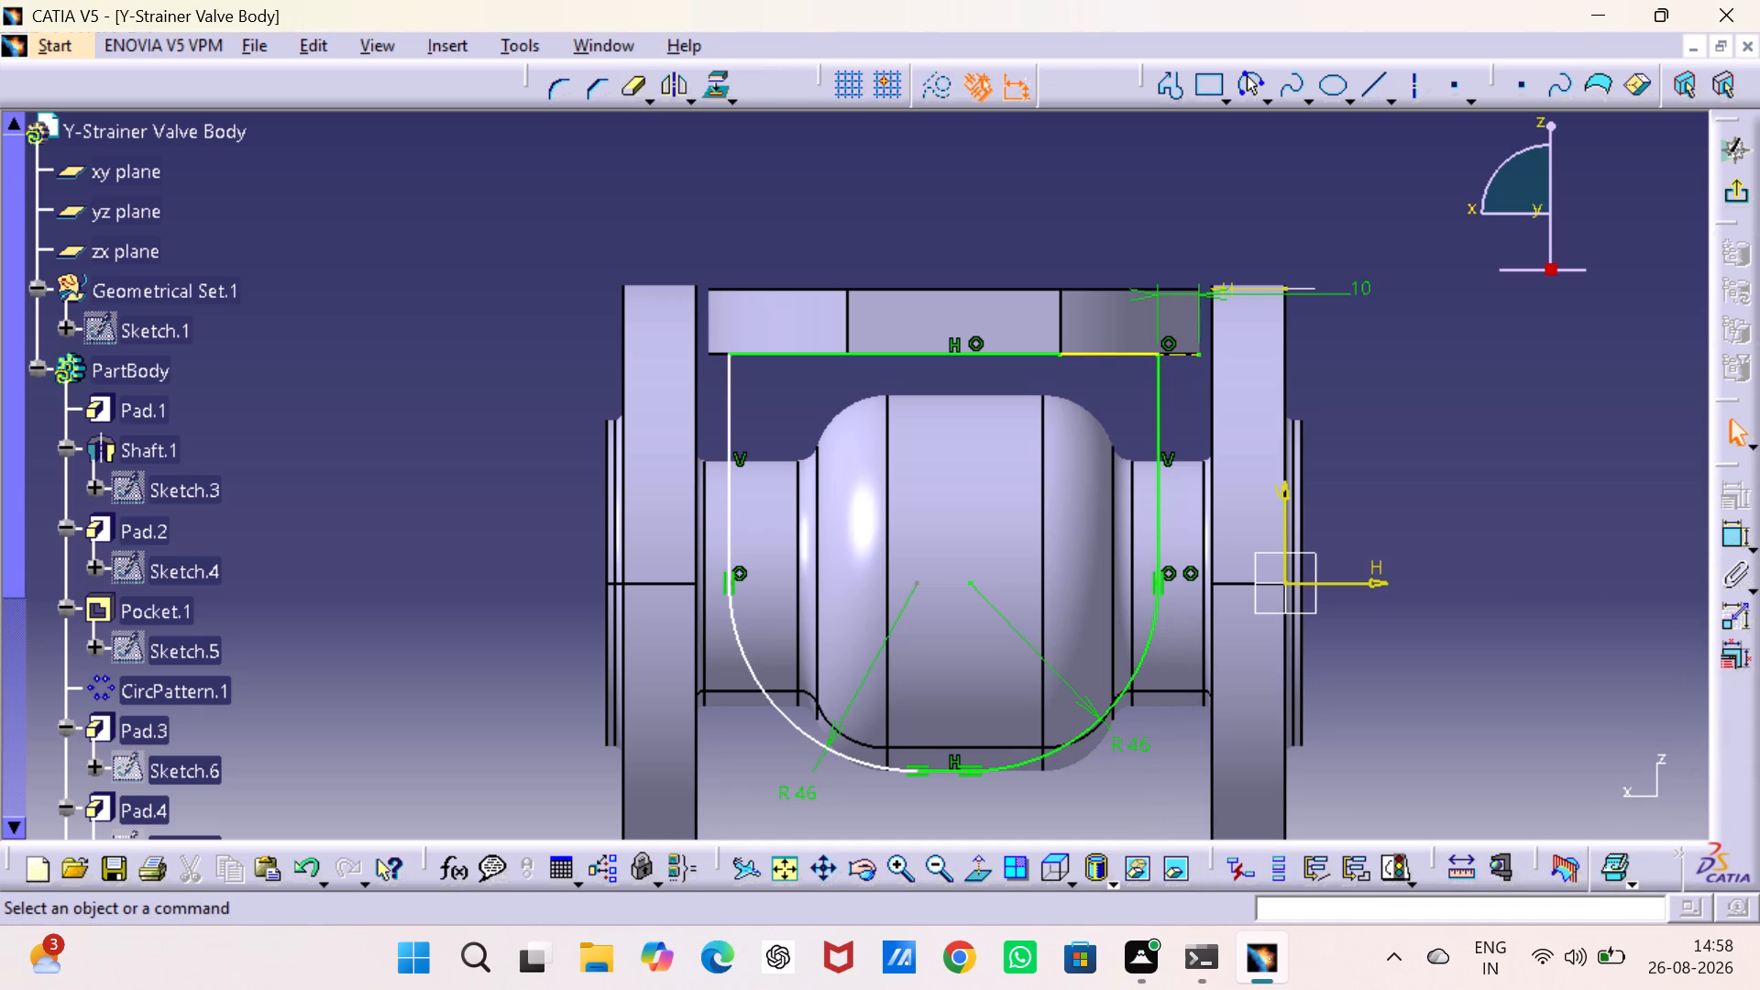
click(1483, 398)
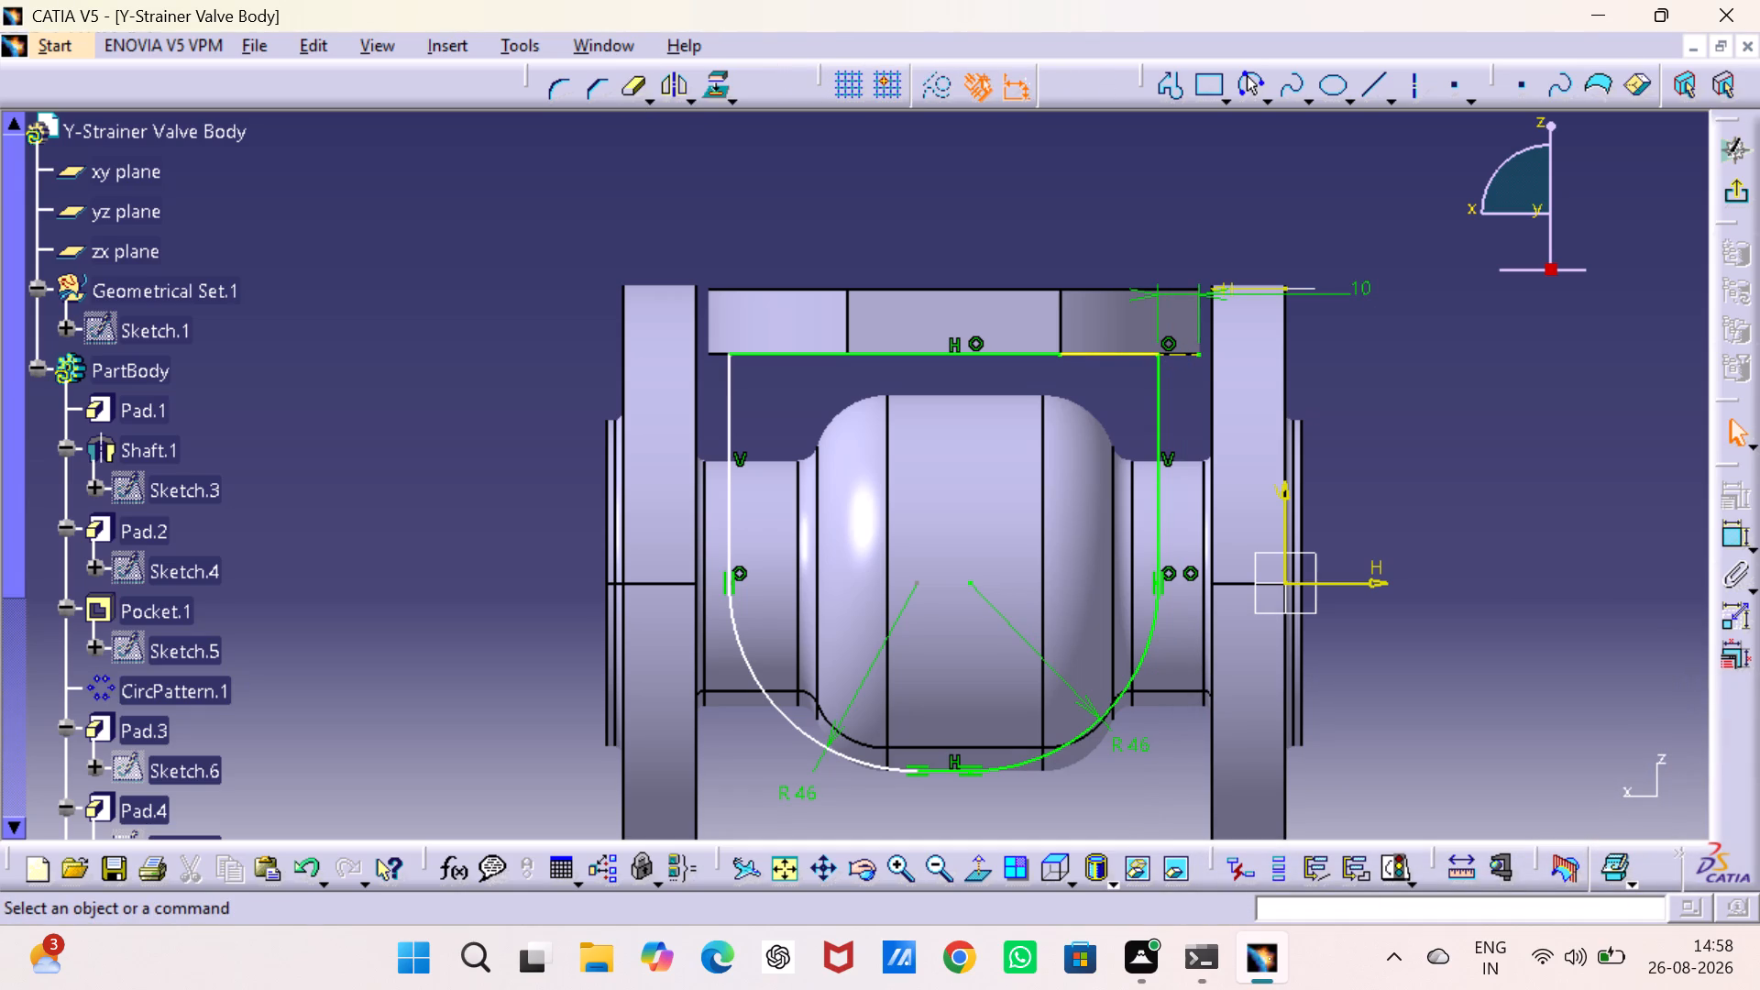
Set the offset between the profile's near-origin vertical line and the top flange's end to 15 mm.
double_click(1364, 284)
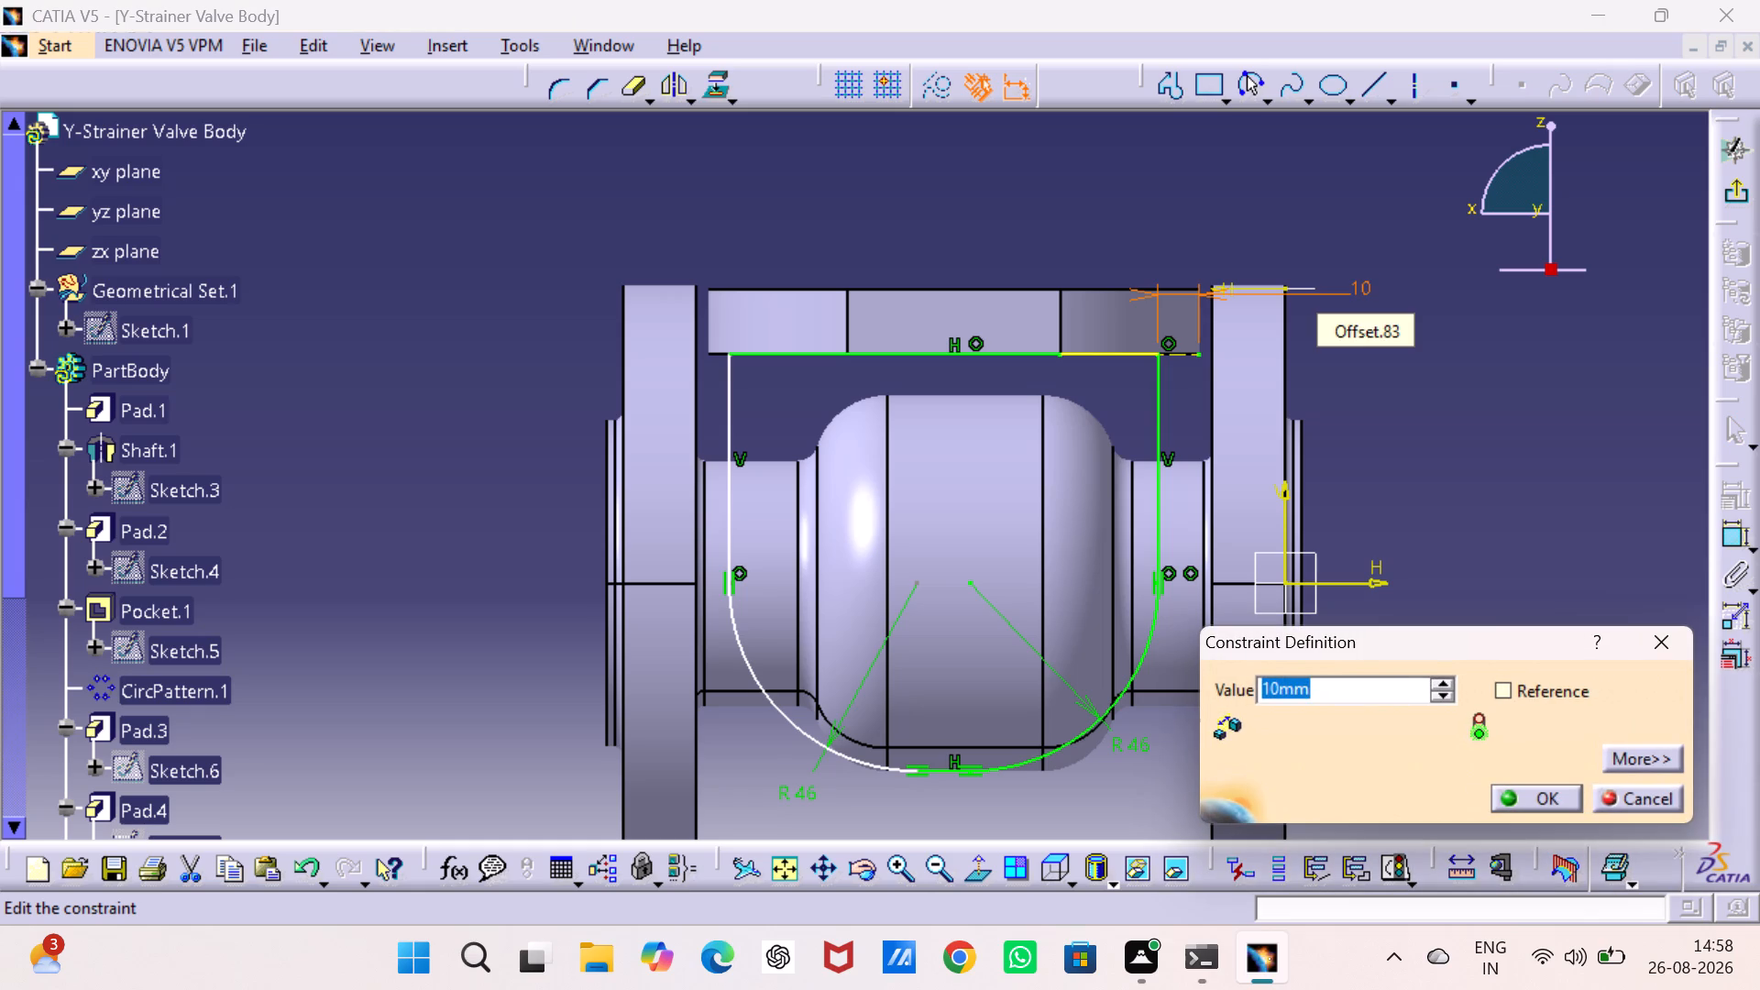
key(1)
key(5)
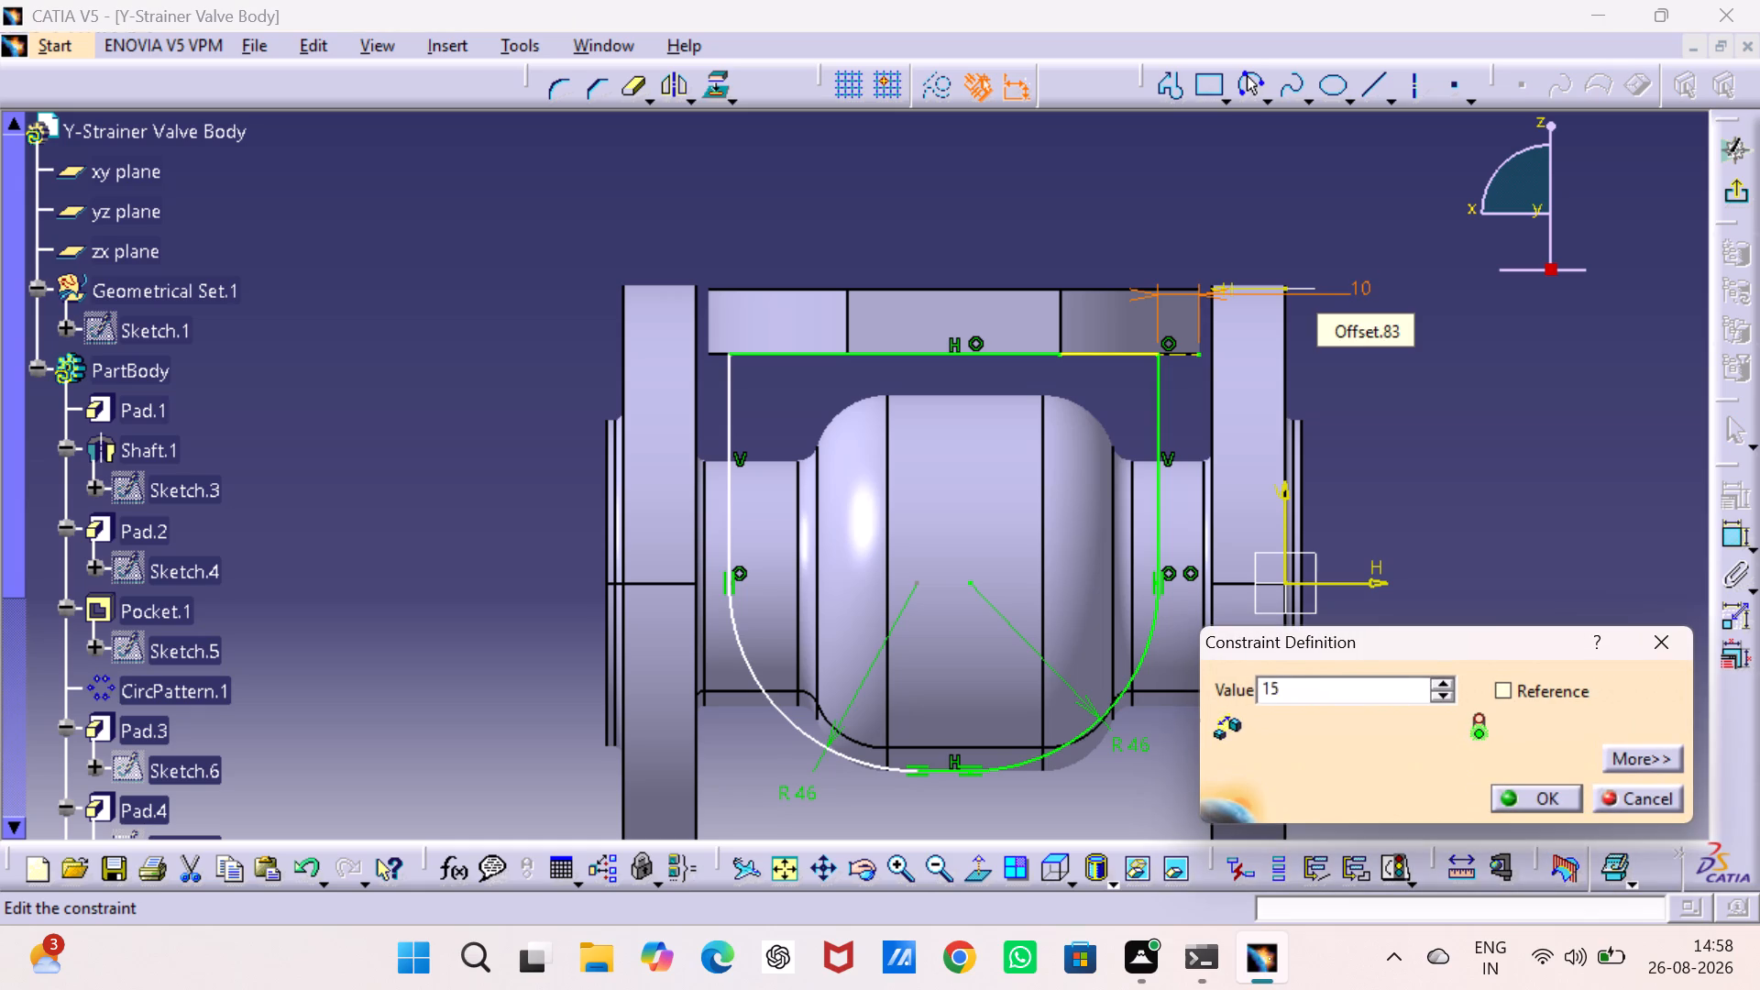
key(Return)
click(1432, 378)
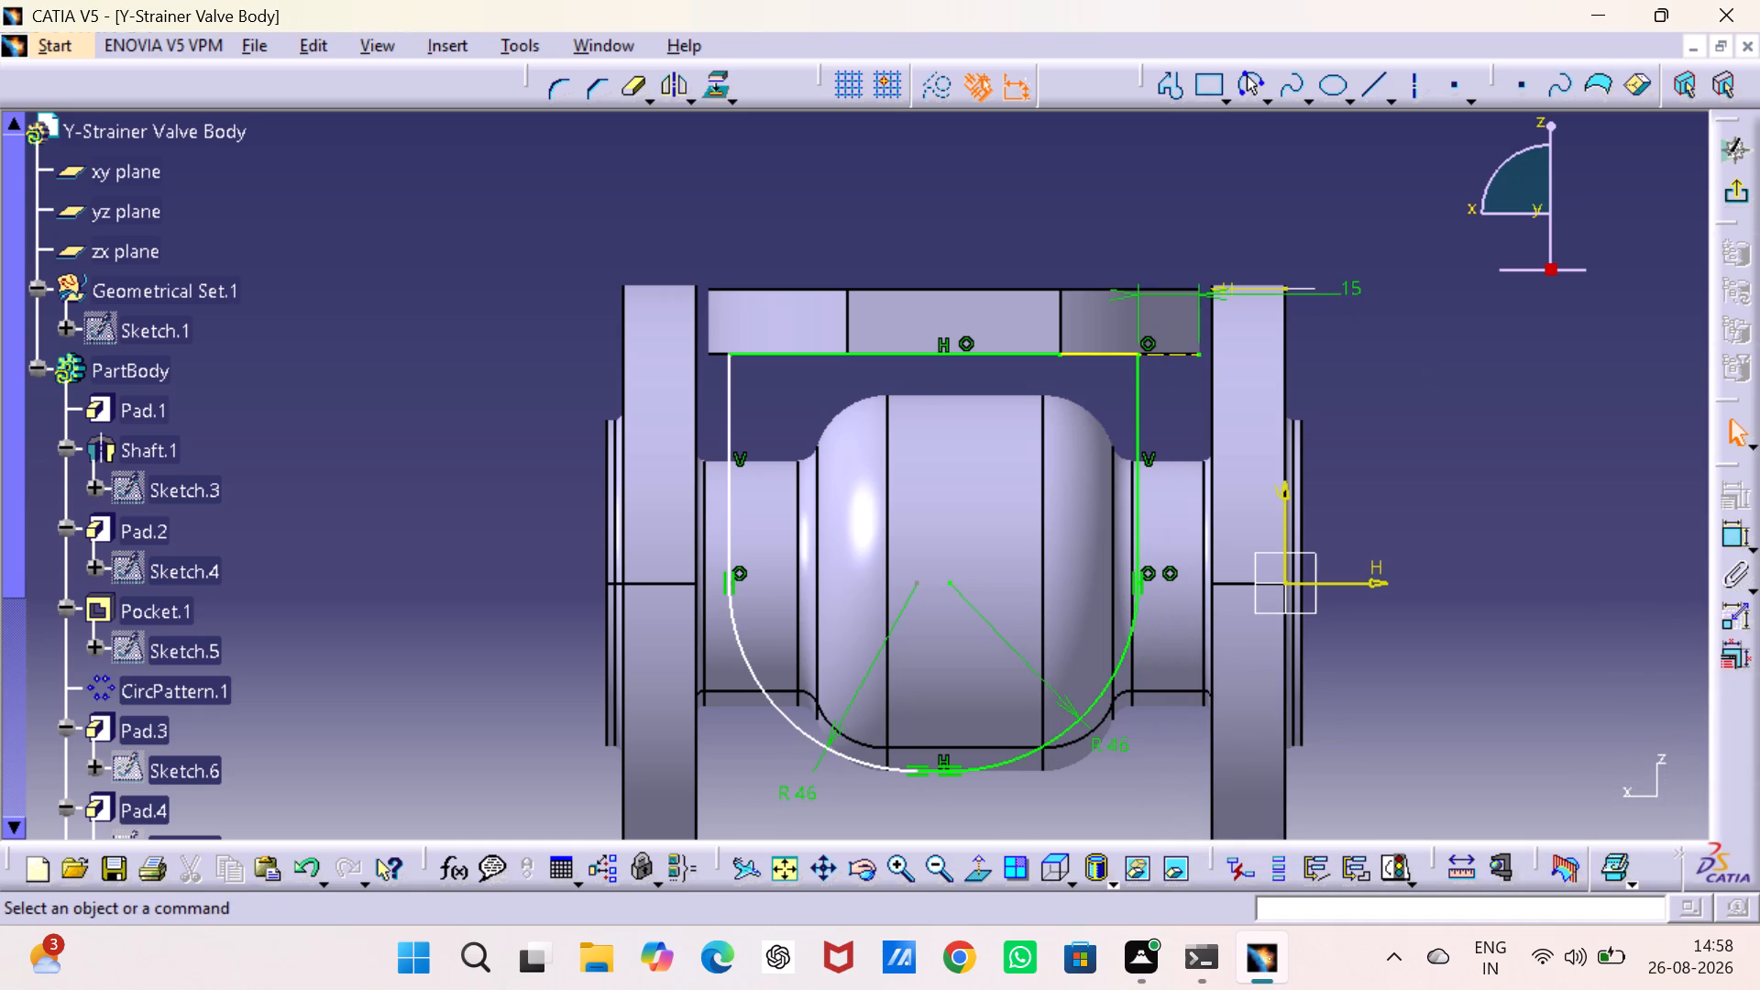
Project the top flange's lower edge segment farthest from the origin onto the sketch plane.
double_click(1732, 534)
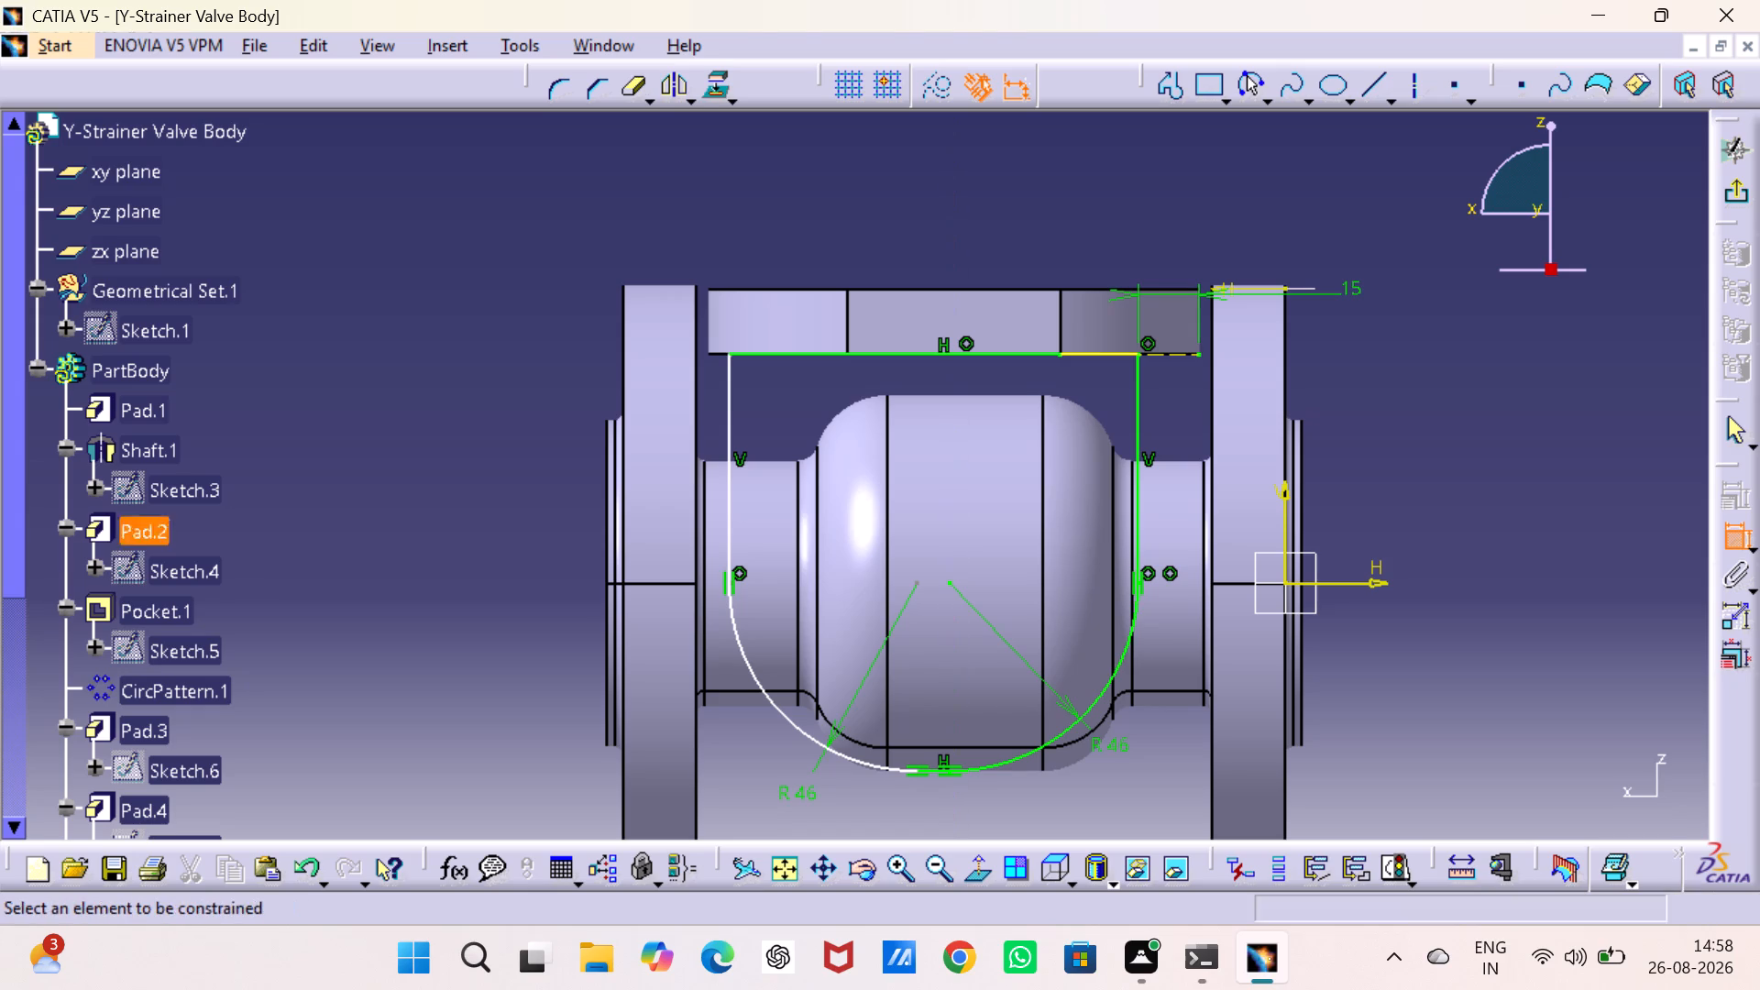
click(709, 82)
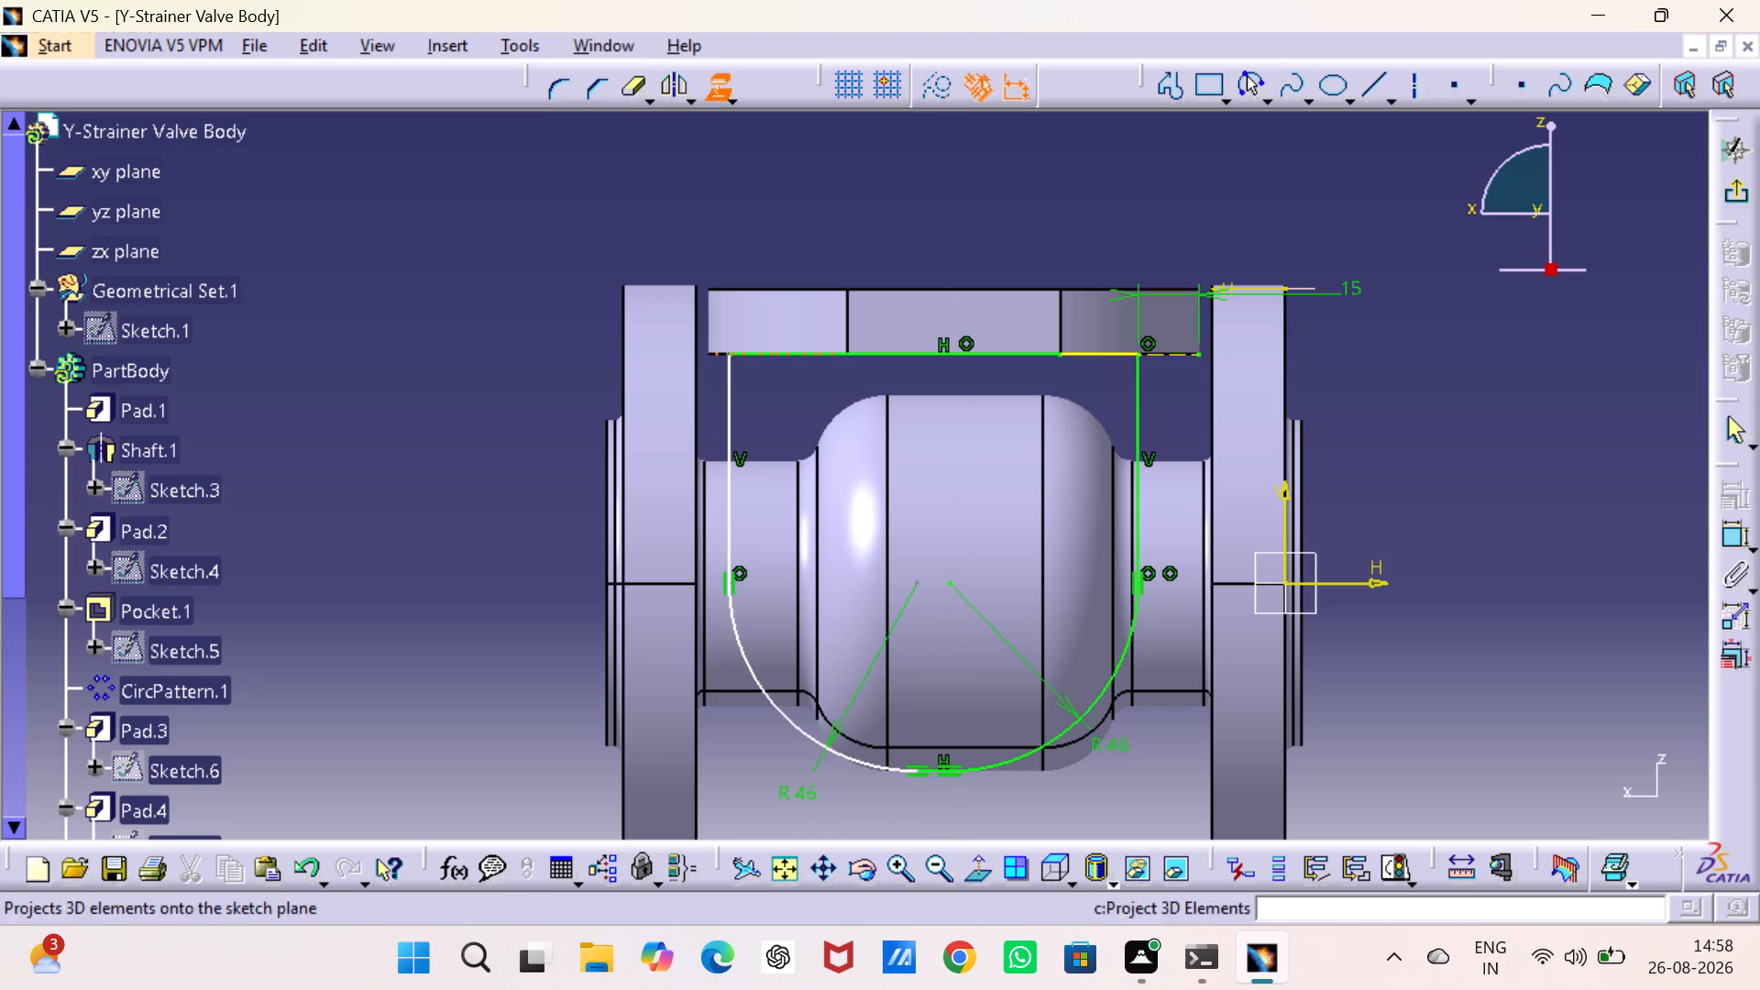
click(716, 352)
click(479, 189)
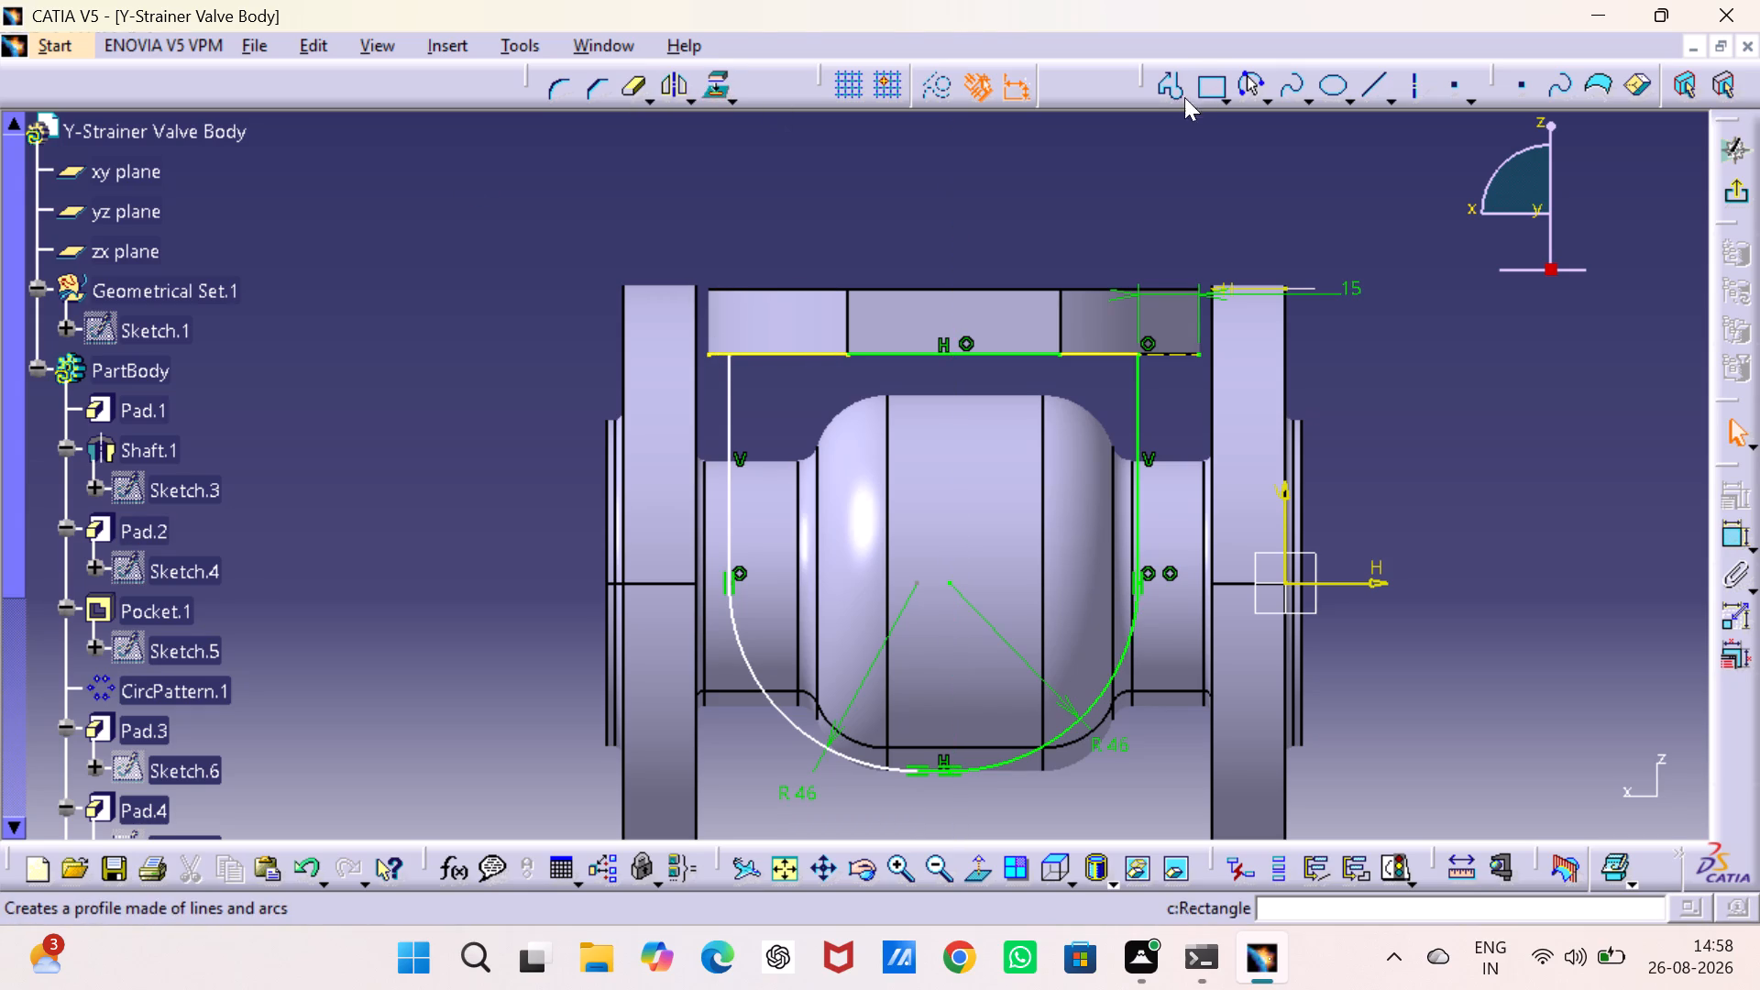
Quick Trim the portion of the far projected flange edge extending beyond the profile.
click(627, 84)
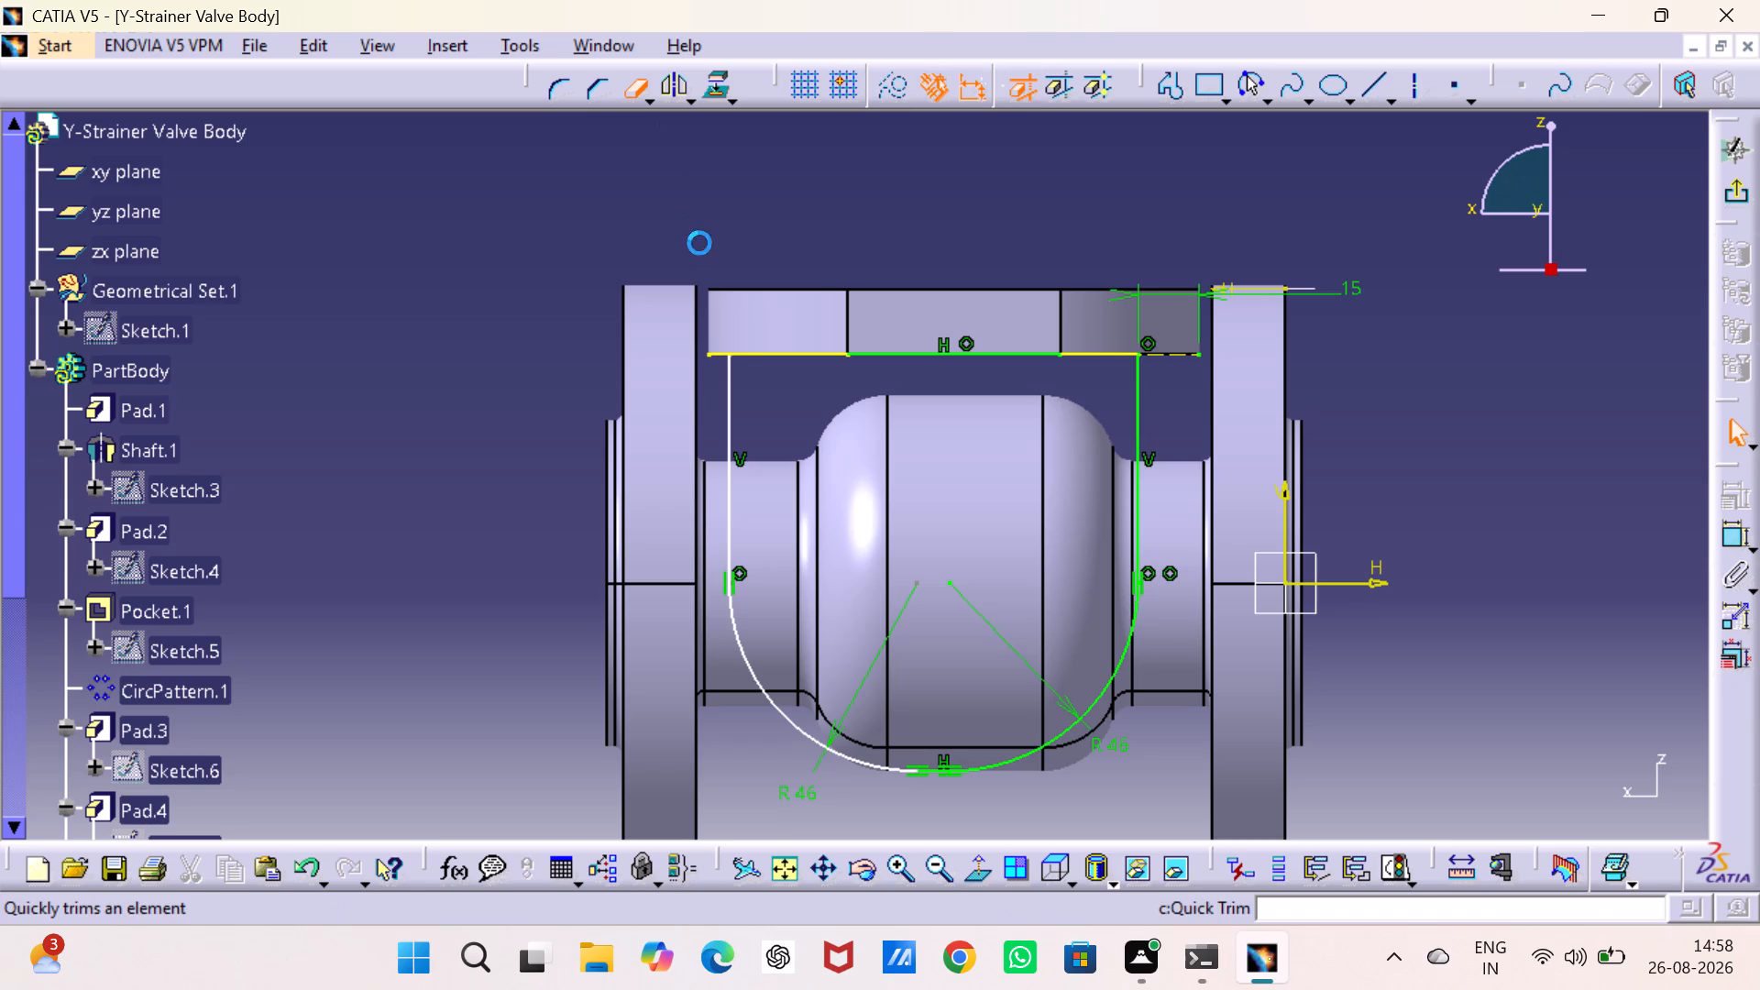
click(716, 357)
click(477, 268)
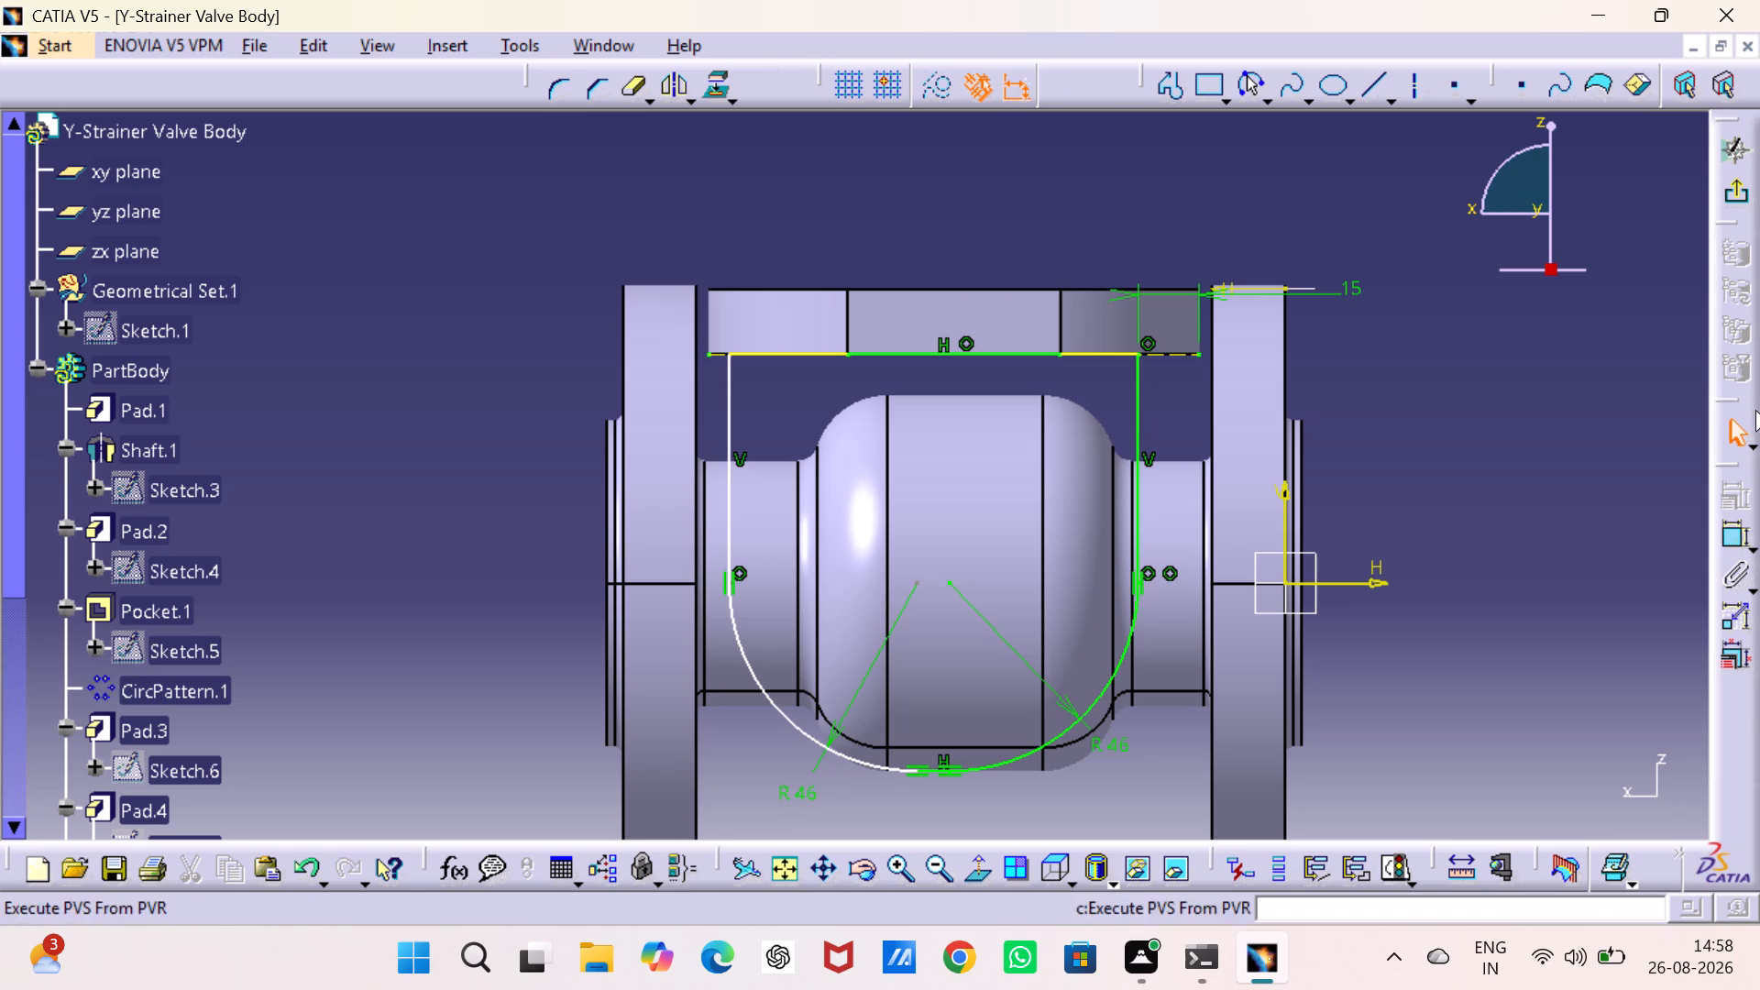
Dimension the offset between the profile's far upper corner and the top flange's far end, and set it to 15 mm.
click(1726, 532)
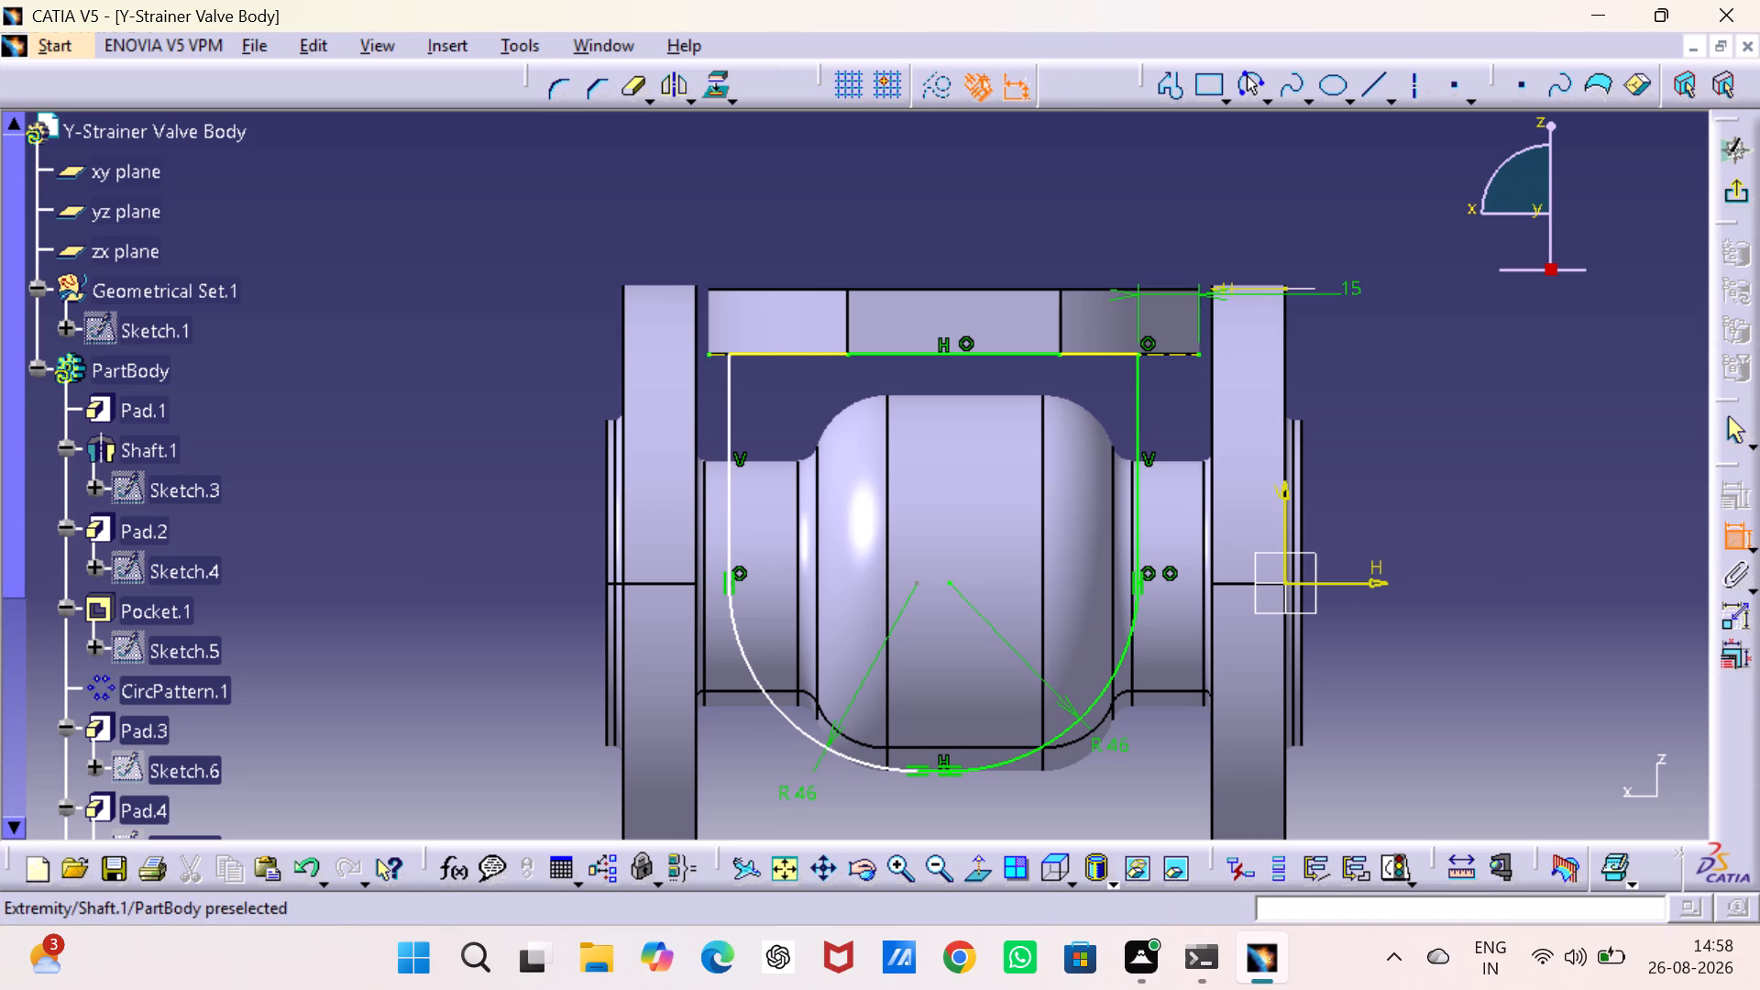
click(730, 357)
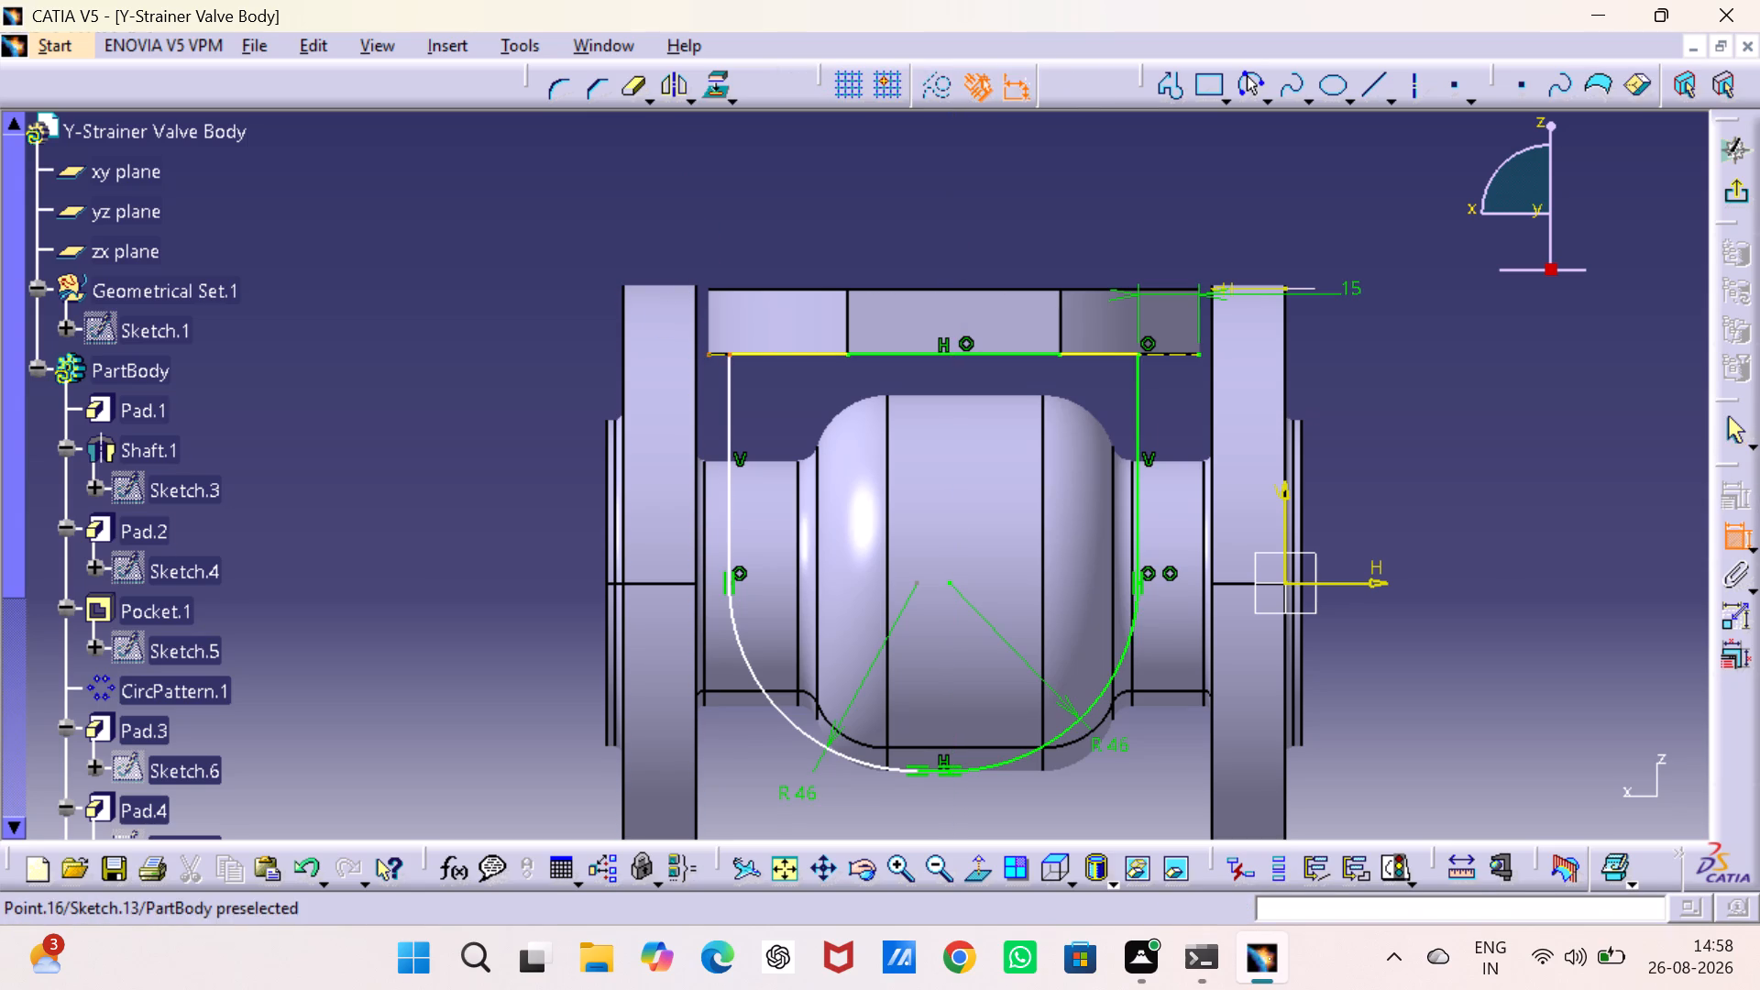
click(710, 354)
click(699, 225)
double_click(676, 219)
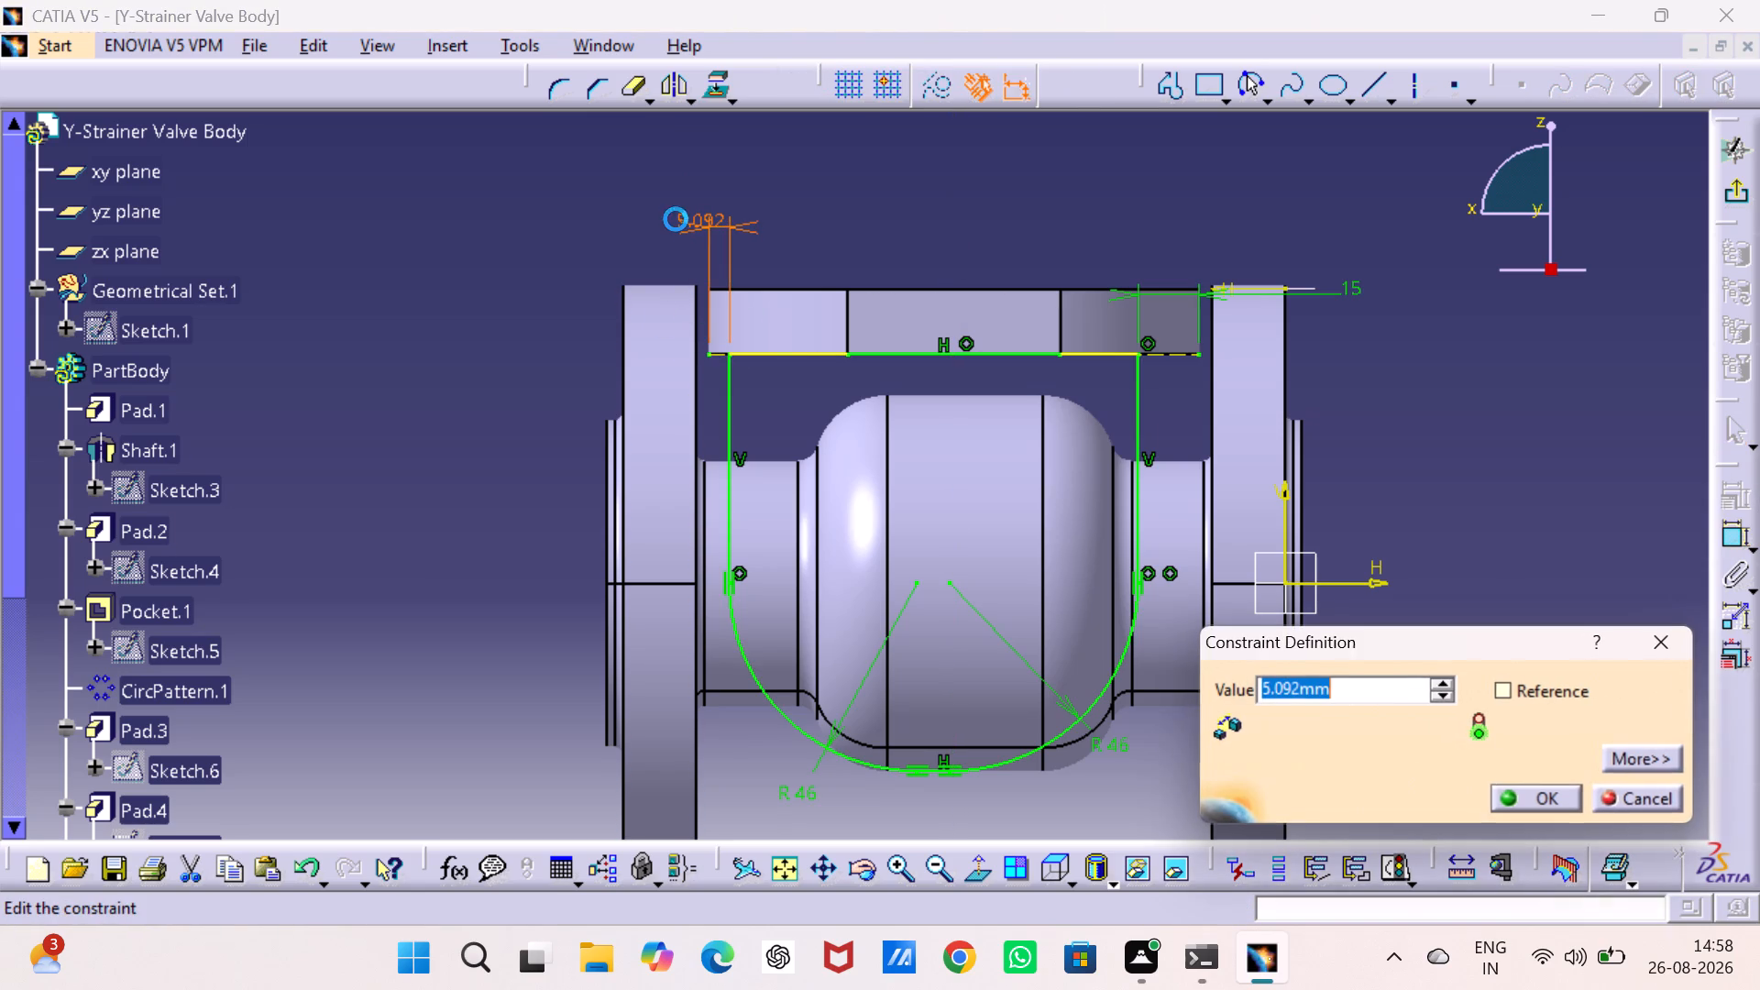
key(1)
key(5)
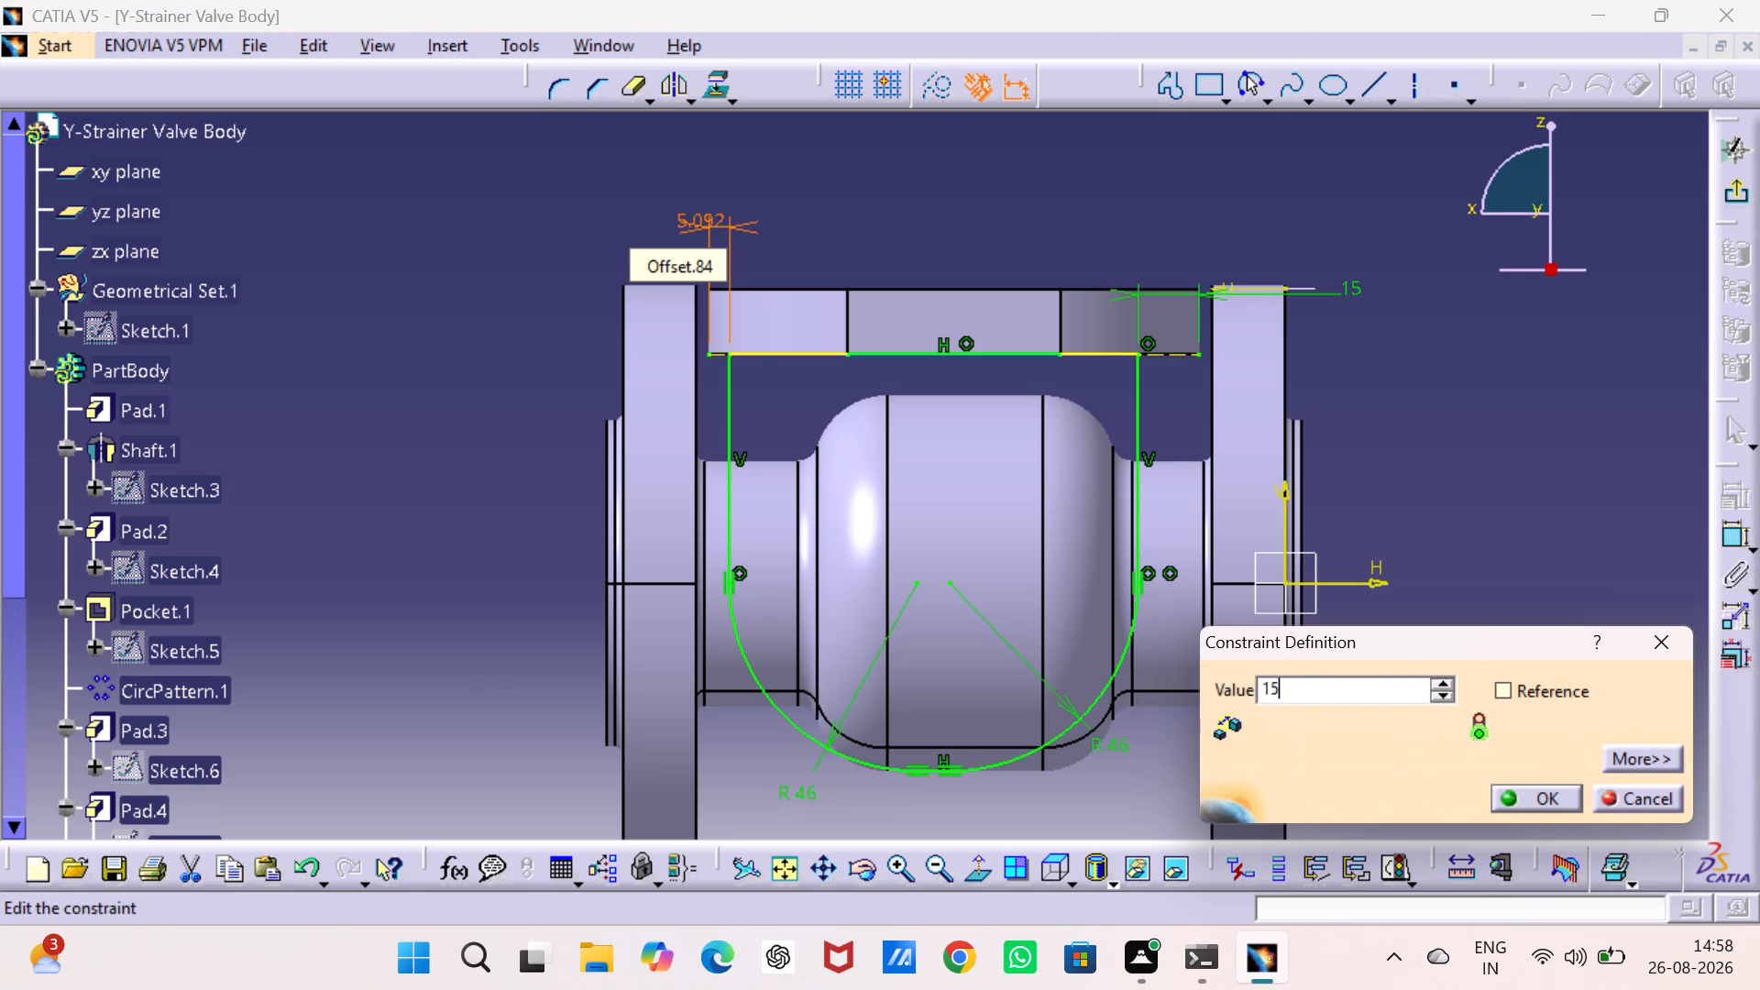
key(Return)
click(1533, 414)
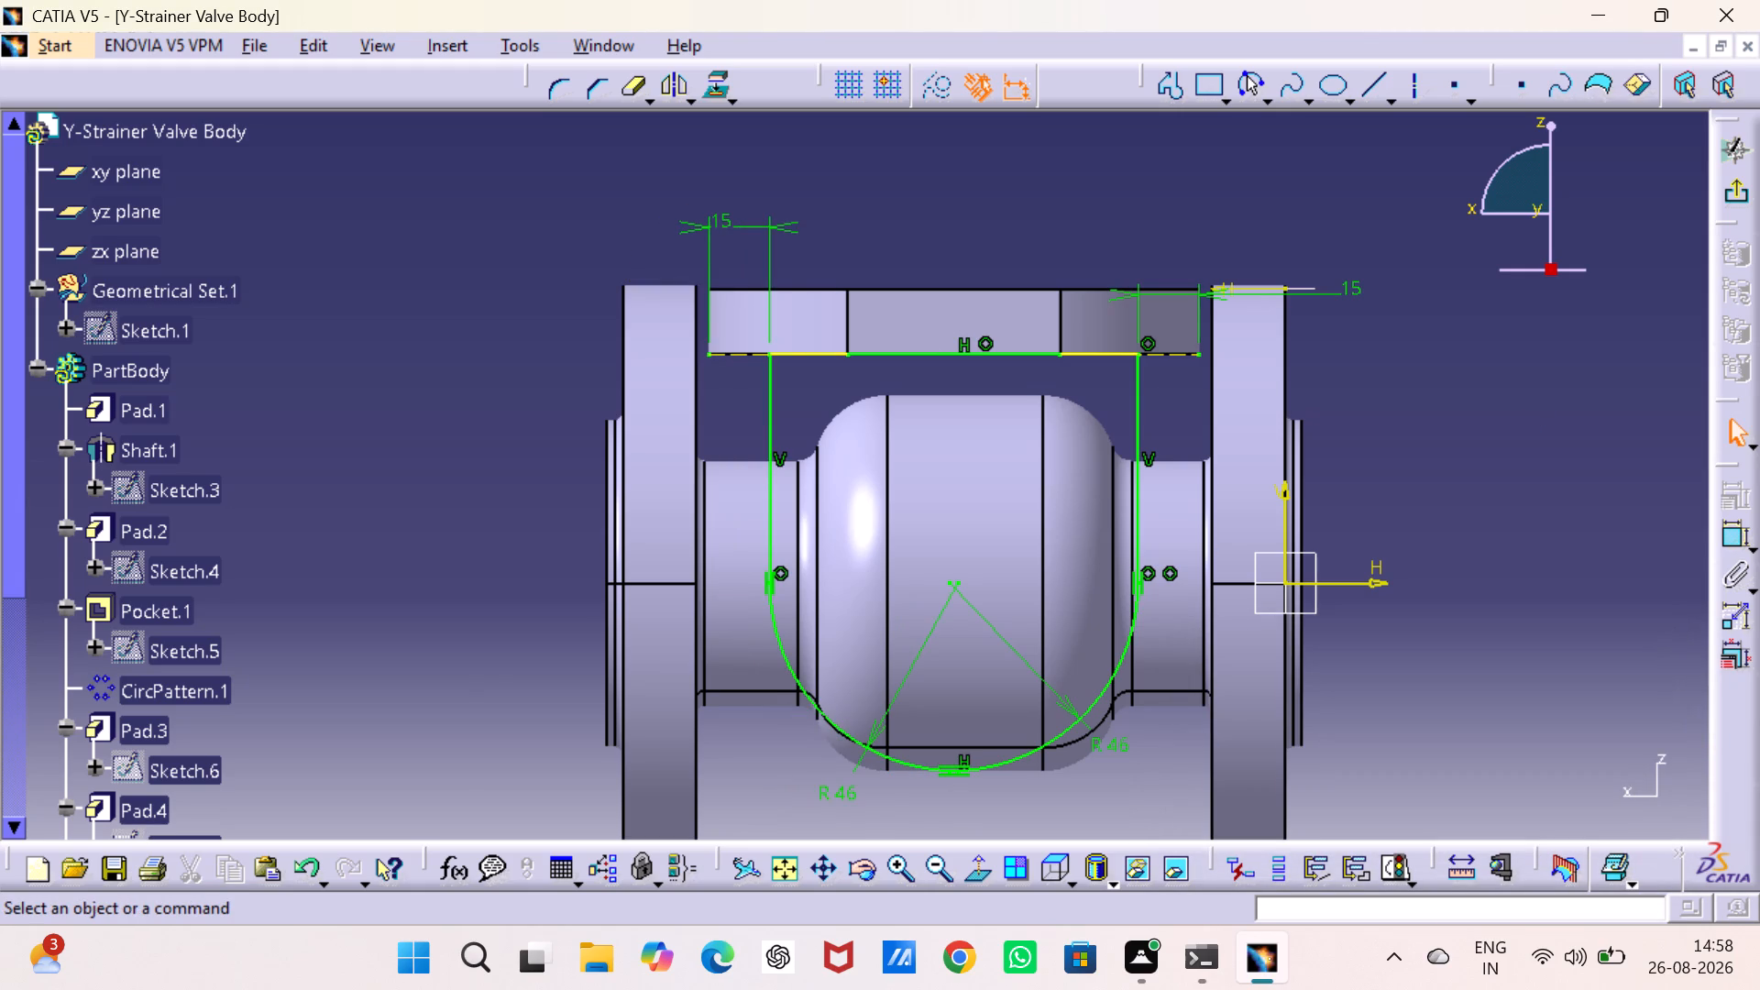
Exit the profile sketch and return to the 3D part.
click(1731, 193)
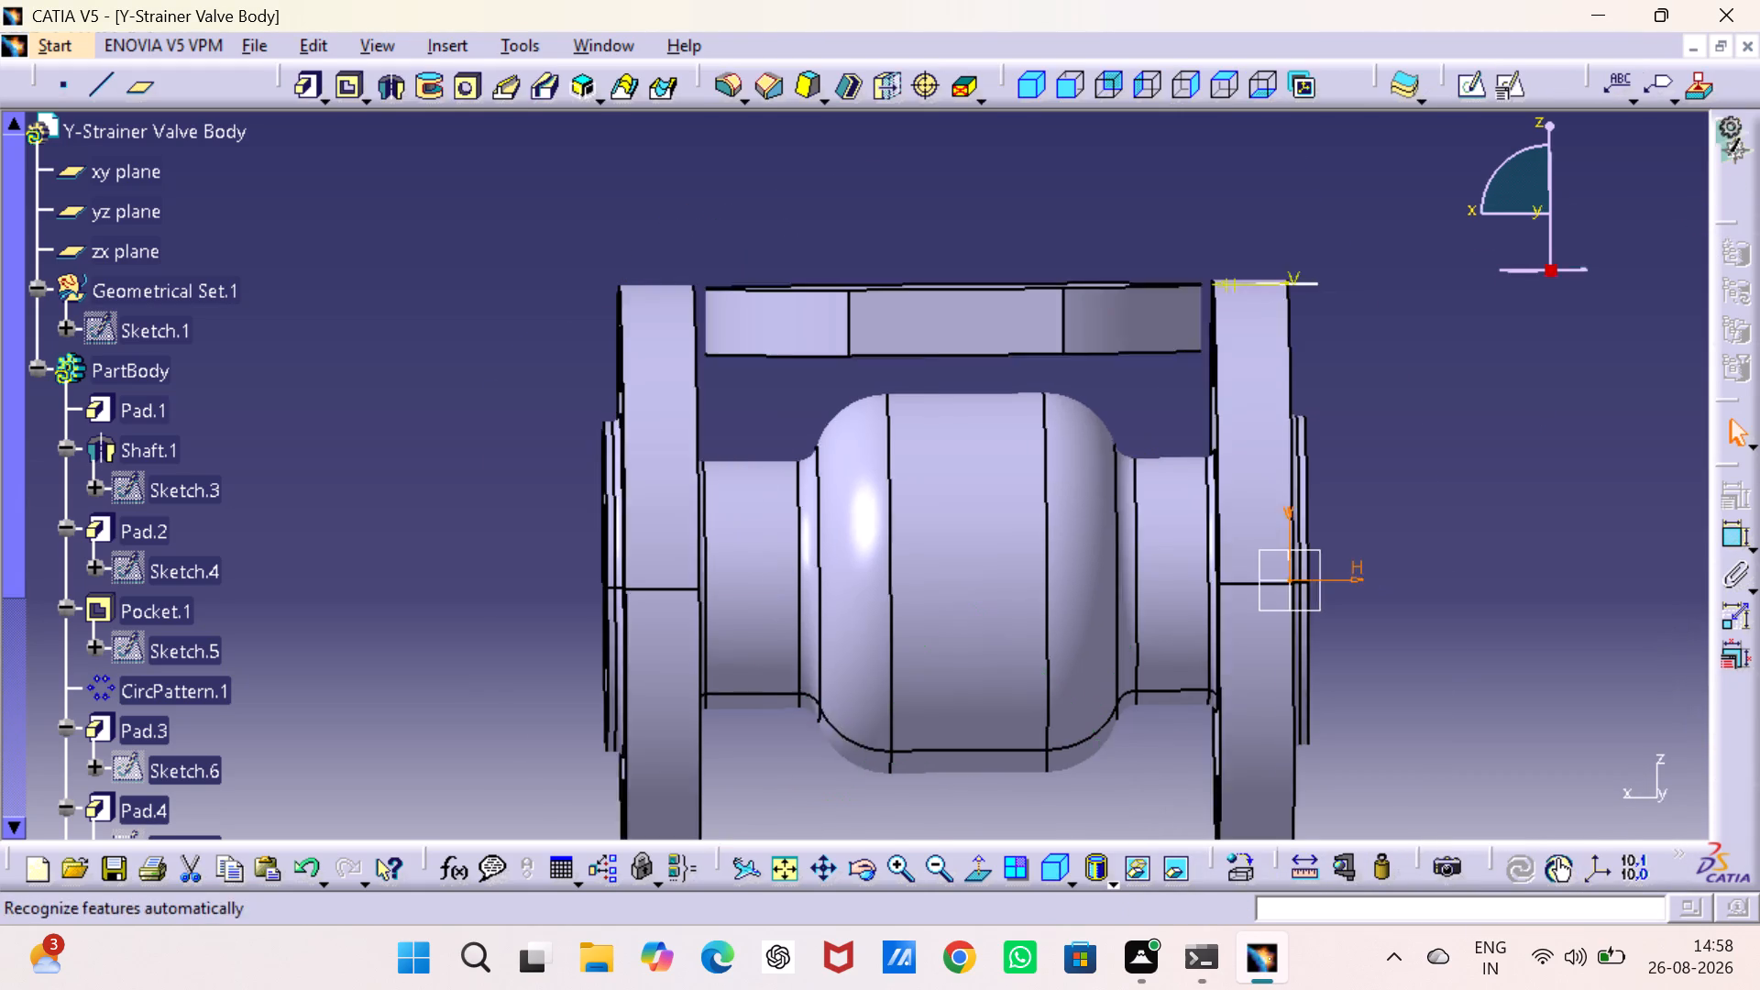
click(1558, 396)
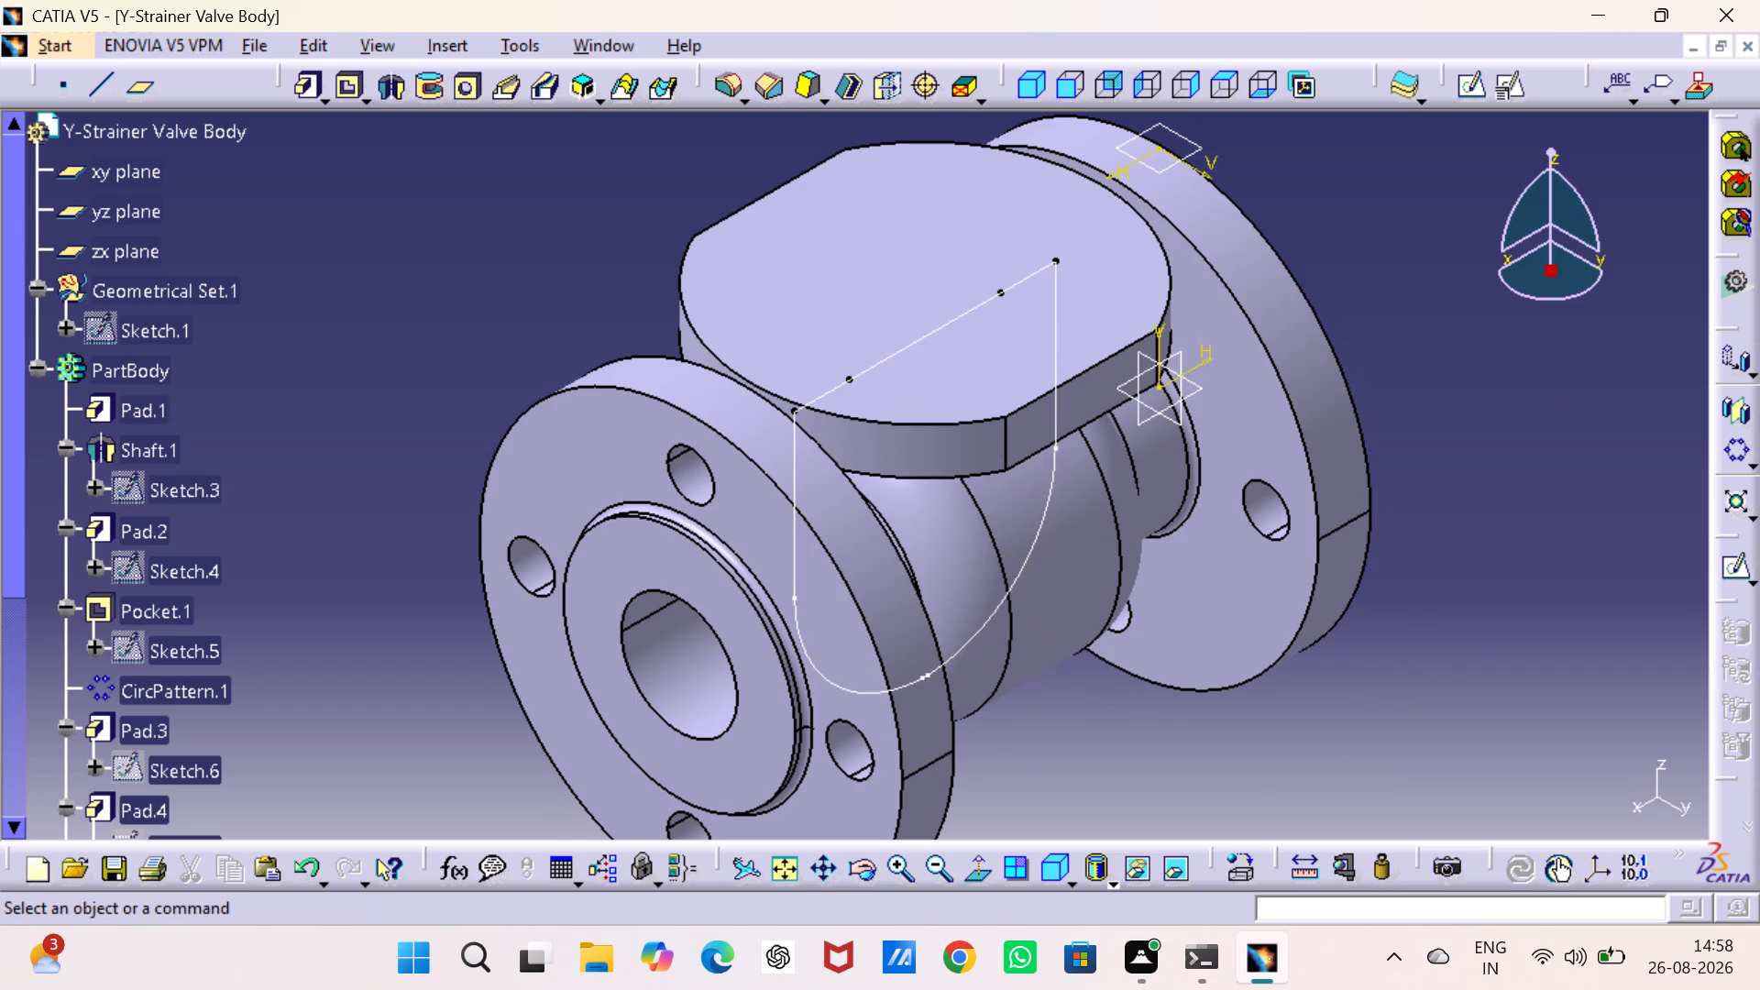
Reopen the profile sketch and delete the two projected edge segments overlapping the profile's top line.
double_click(911, 345)
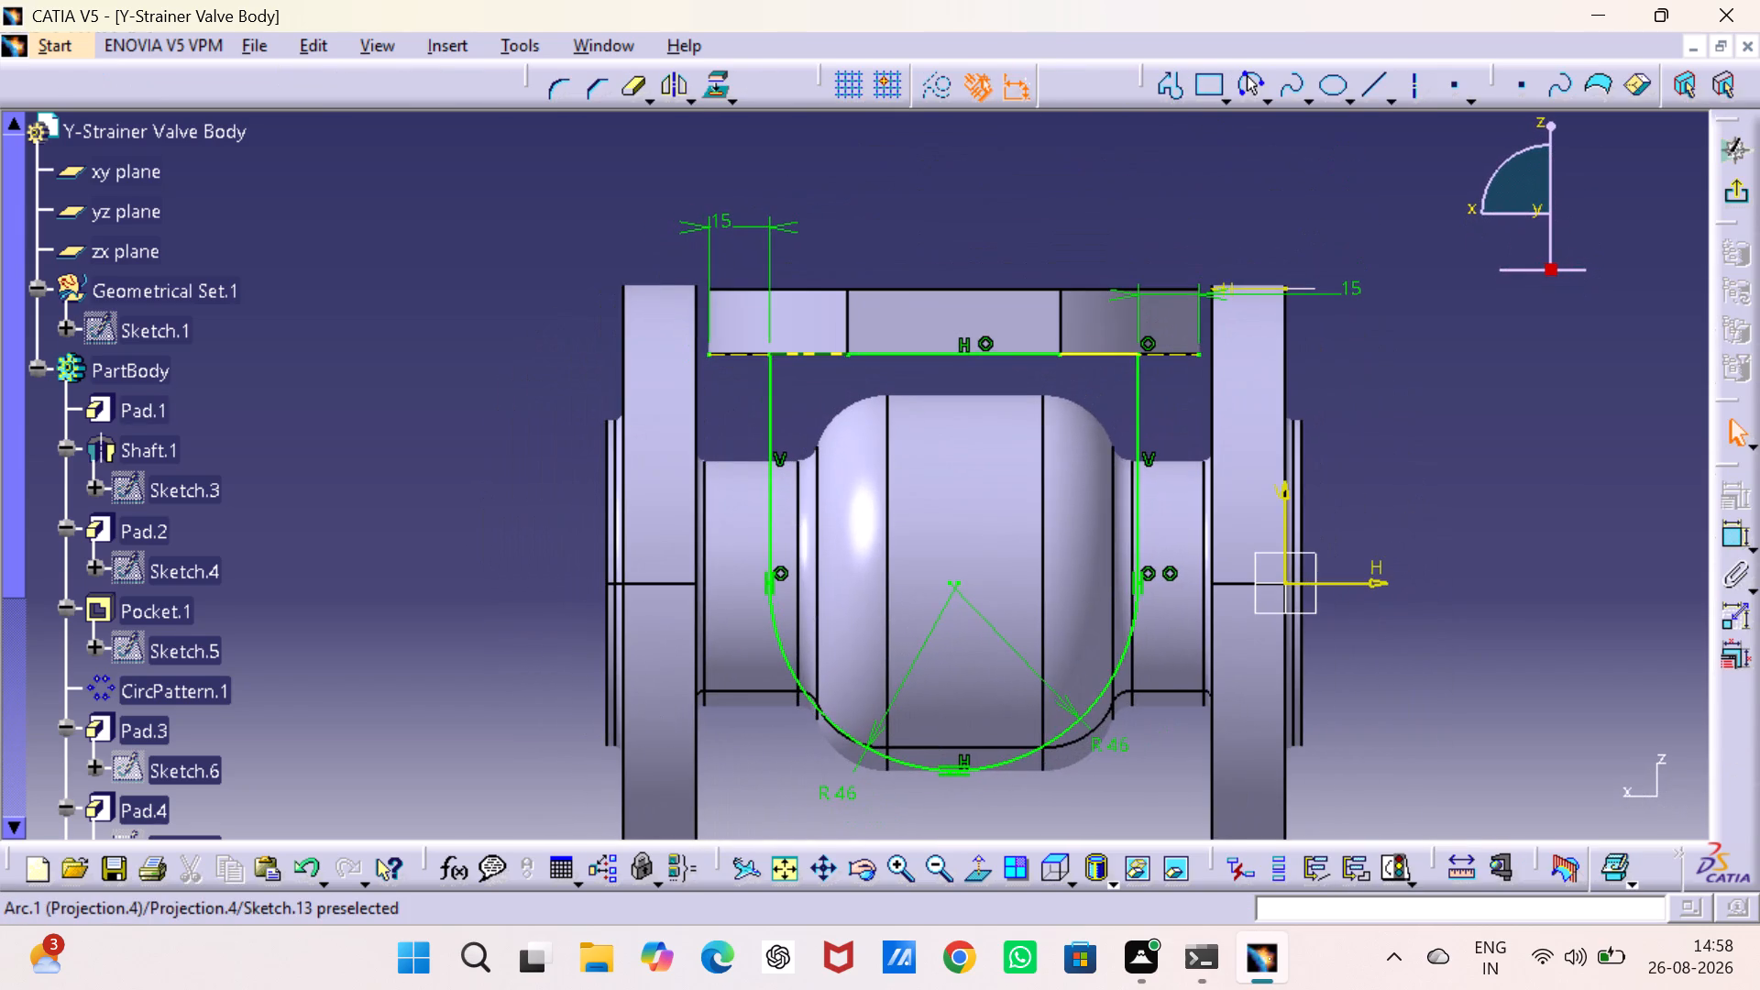
click(793, 355)
key(Delete)
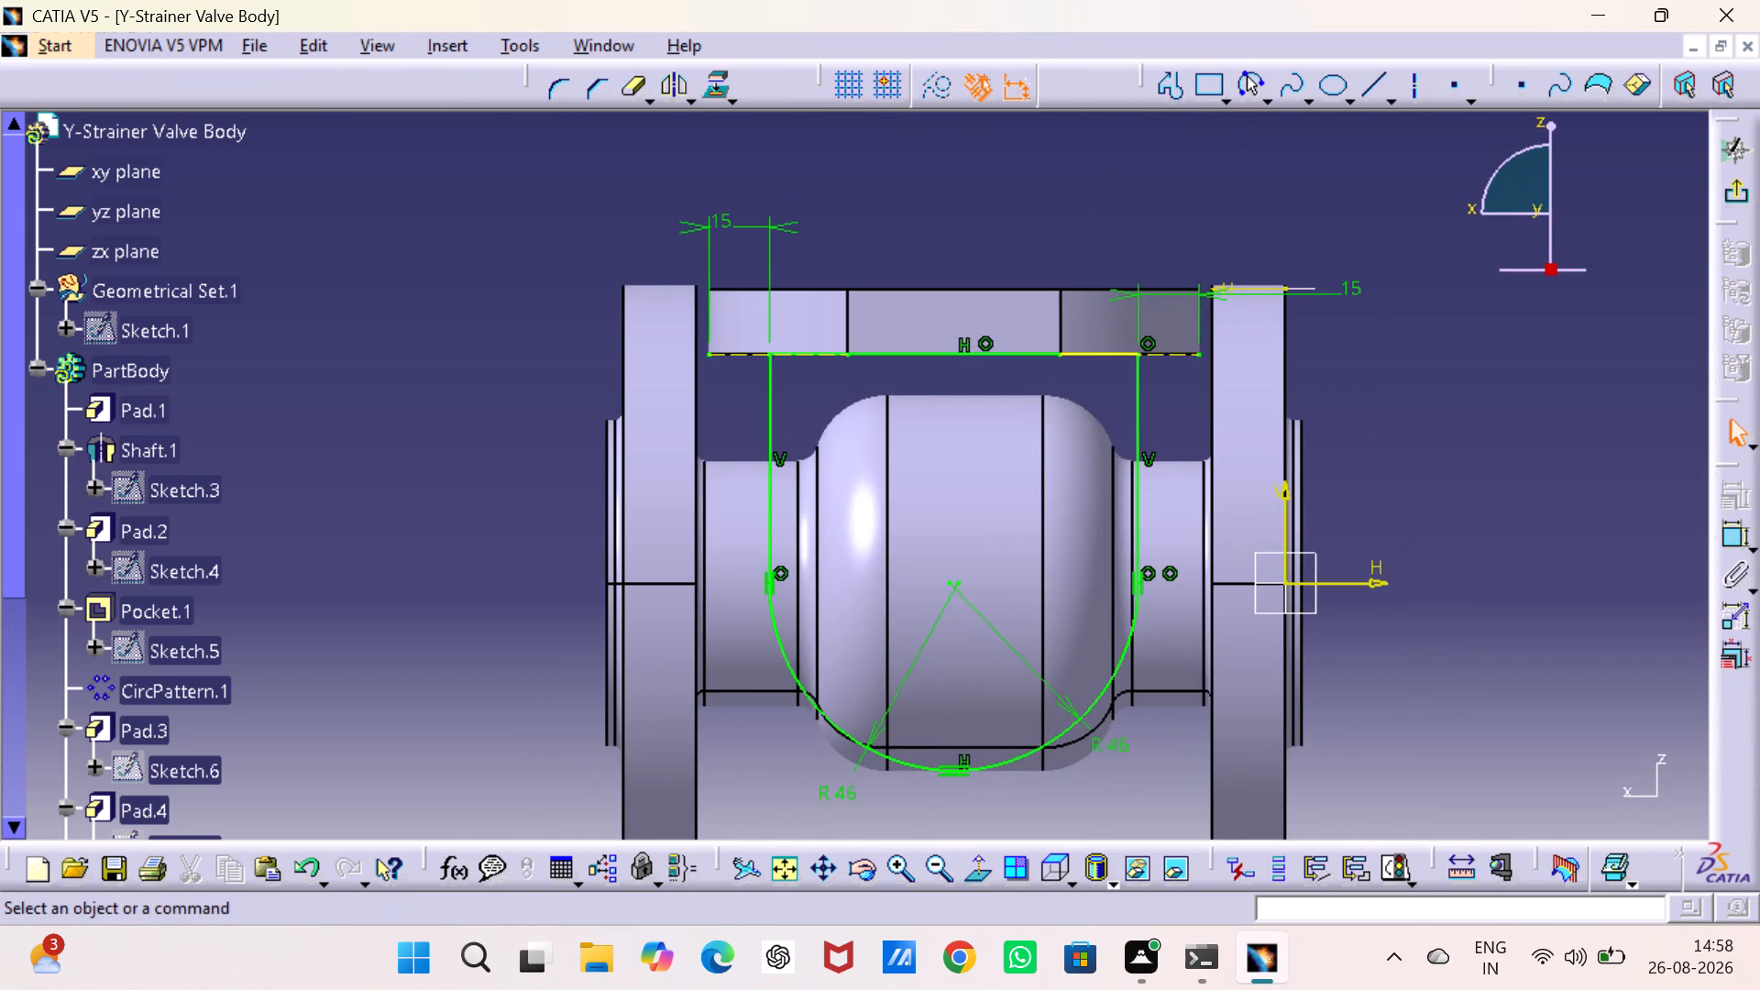
click(1097, 356)
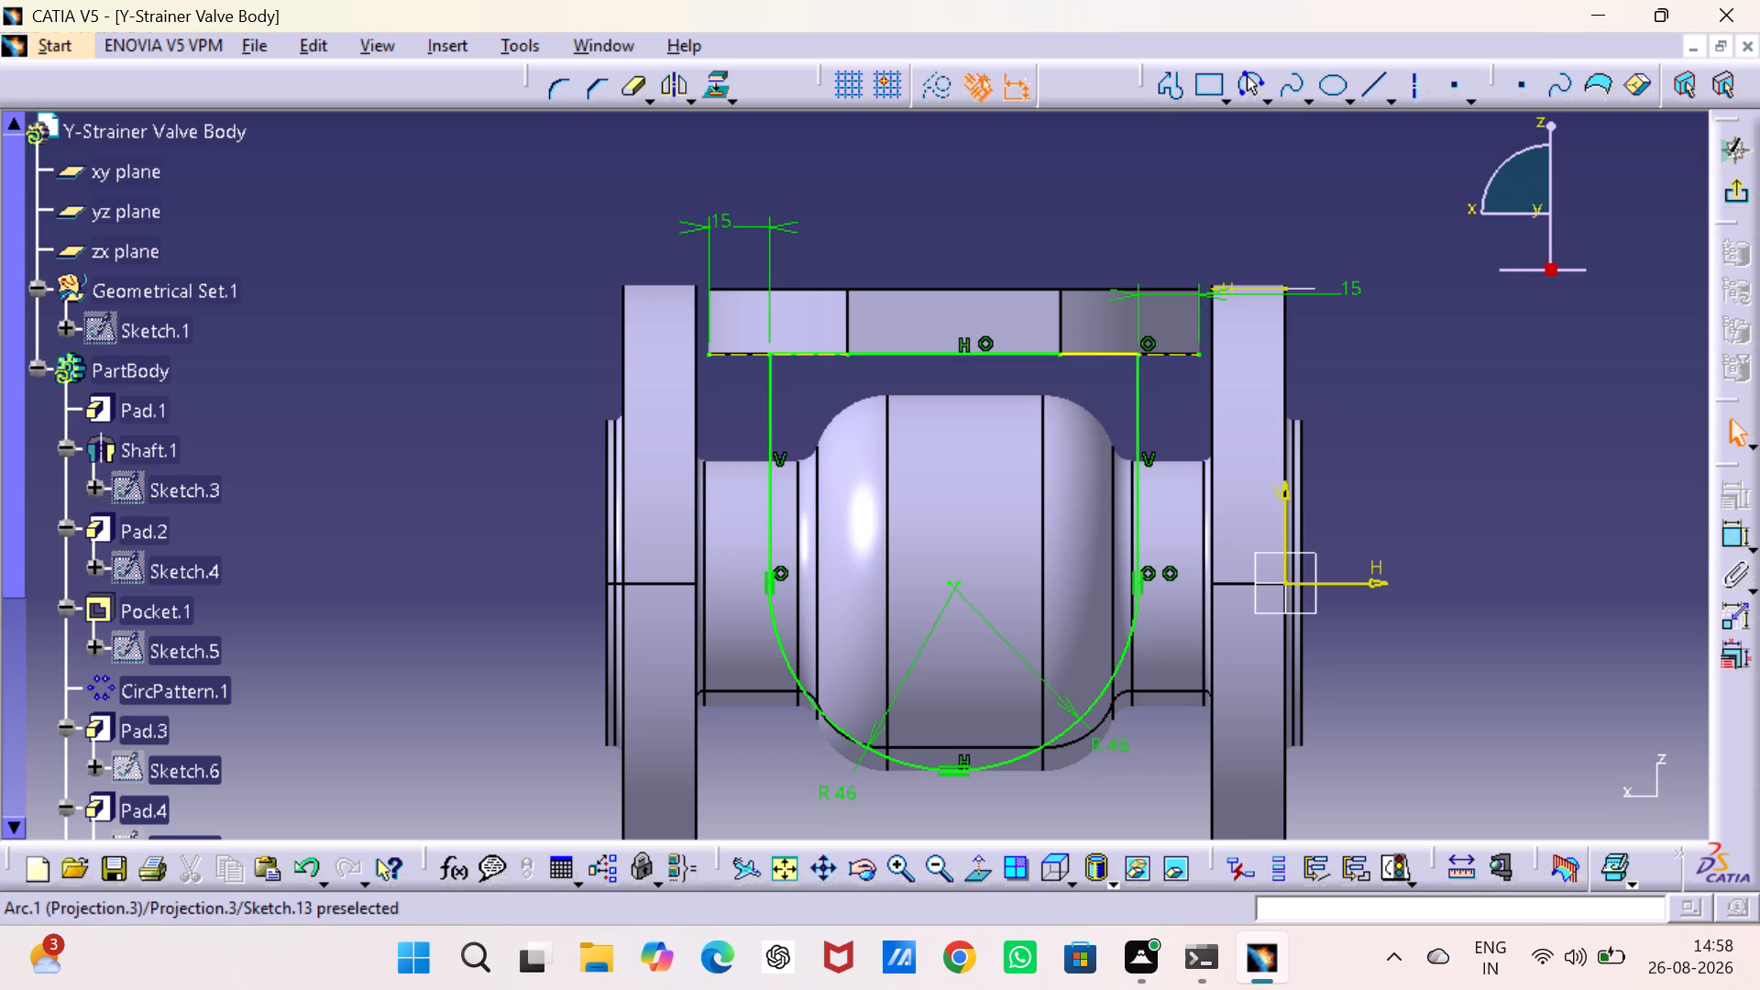
key(Delete)
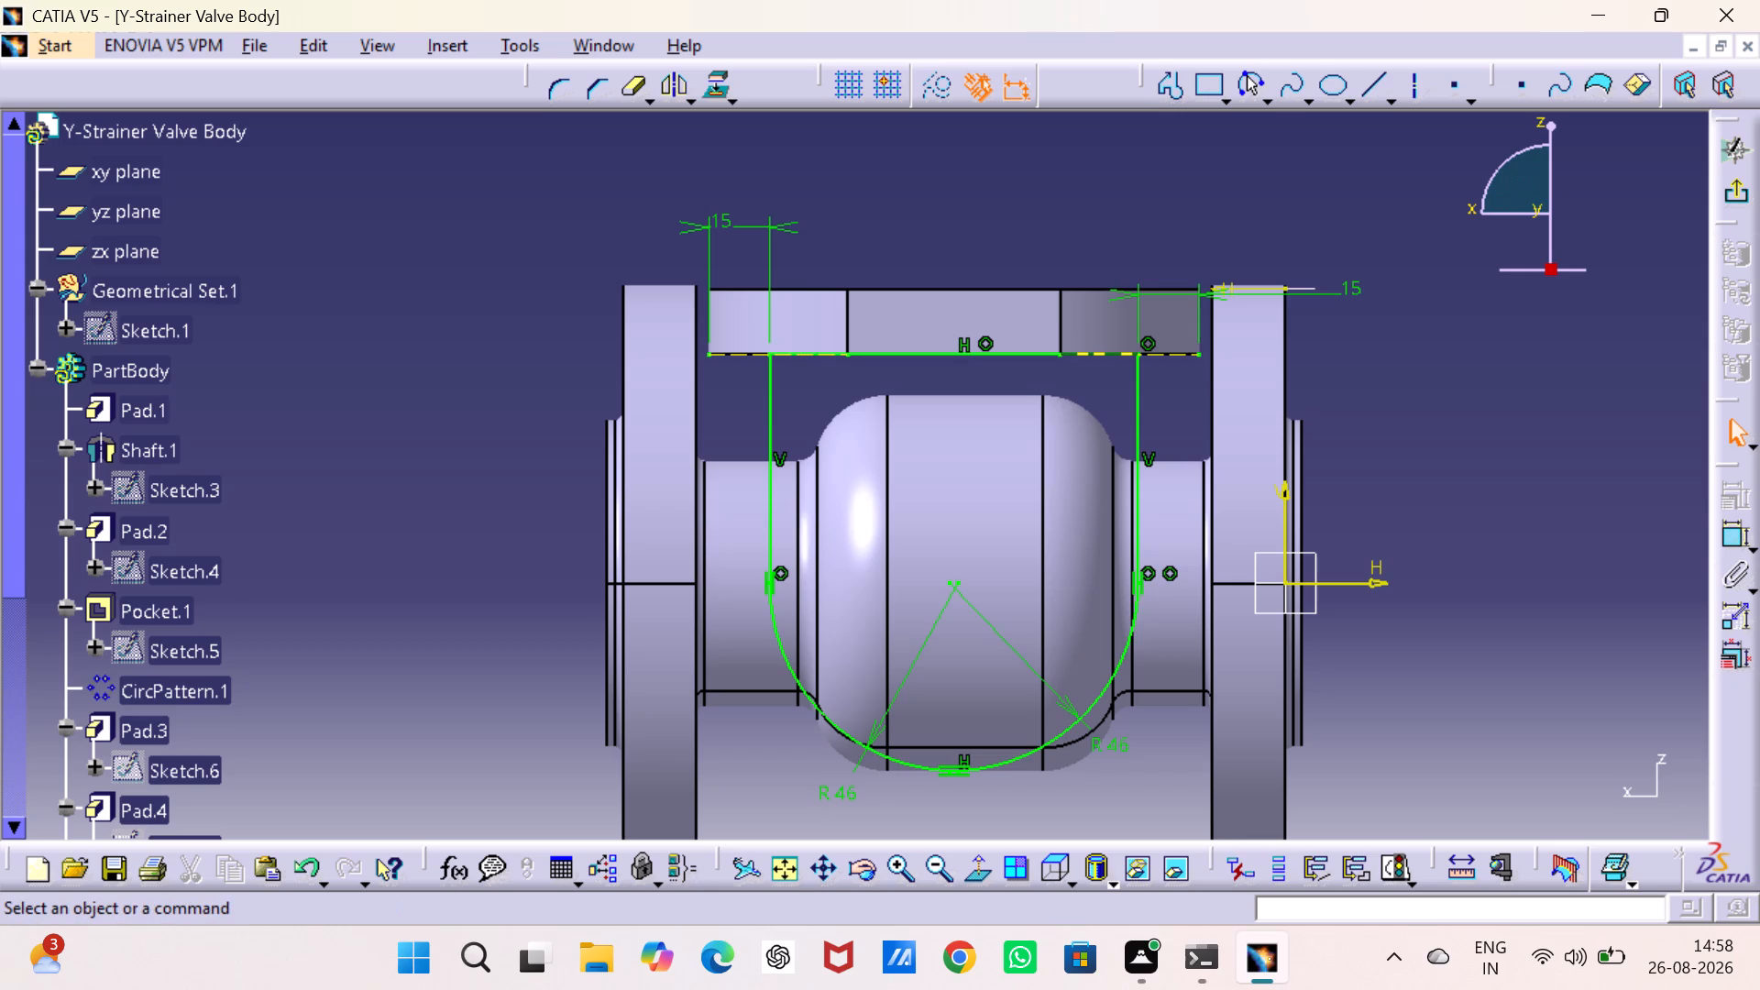
Delete the projected flange edge overlapping the far end of the profile's top line and exit the sketch.
click(1101, 354)
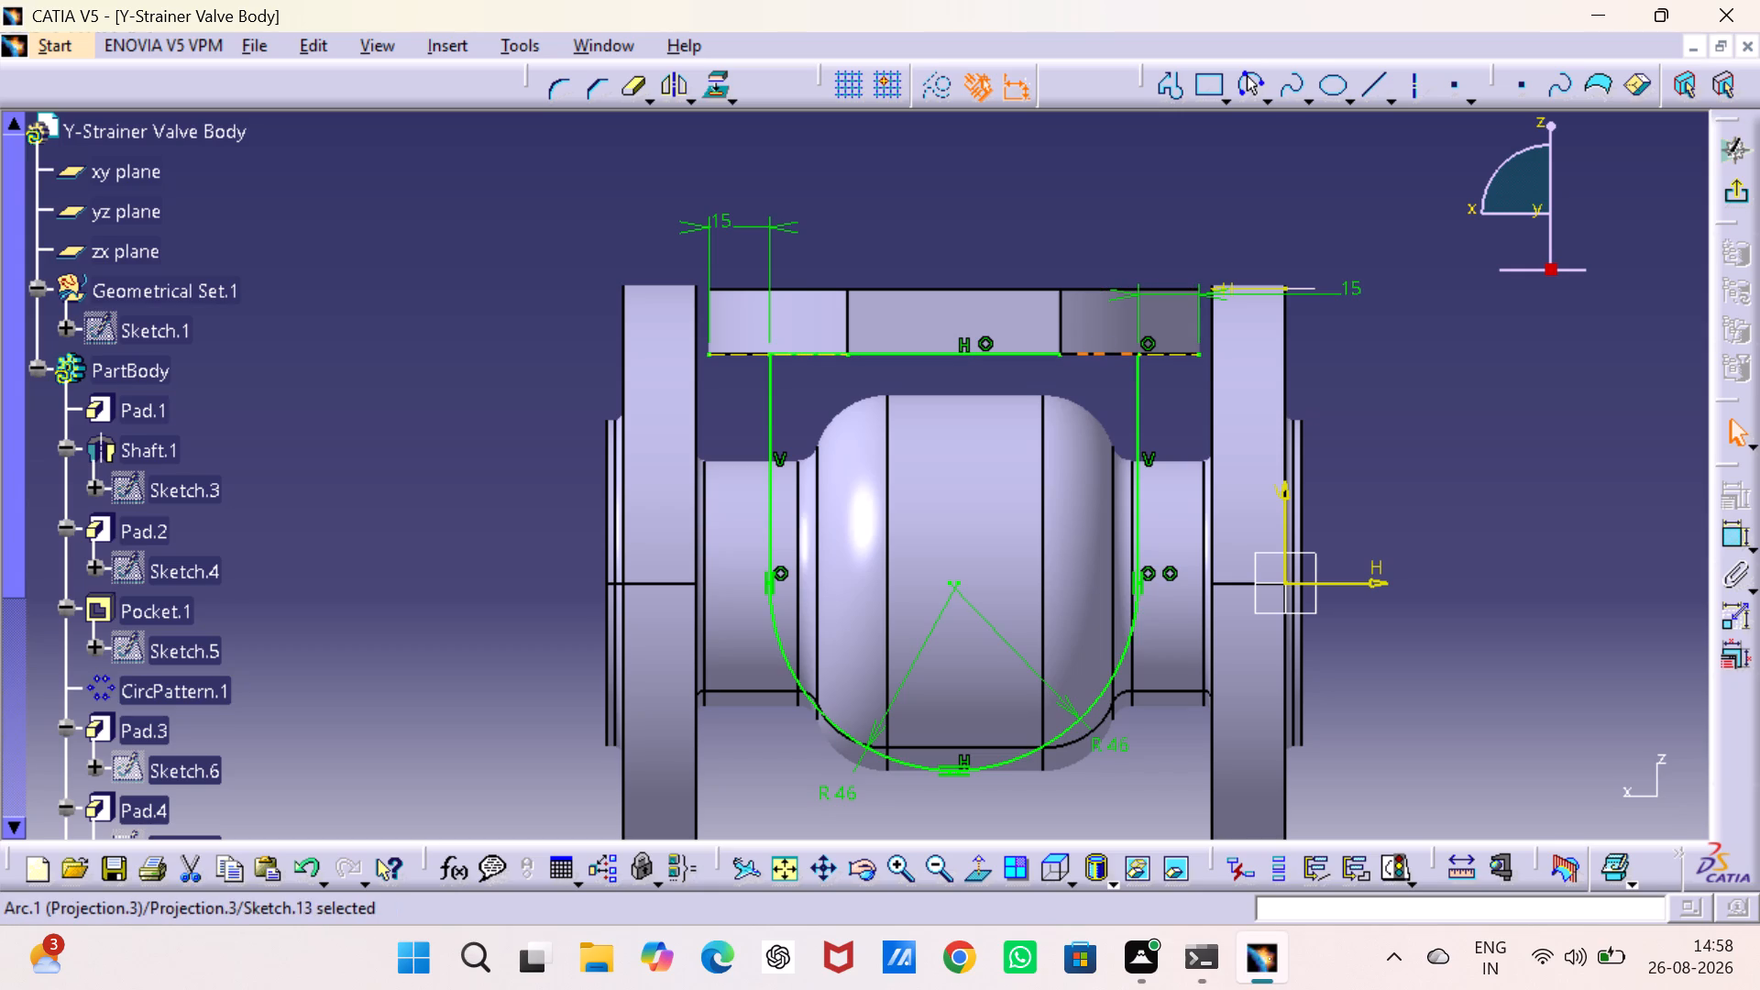
key(Delete)
click(1383, 426)
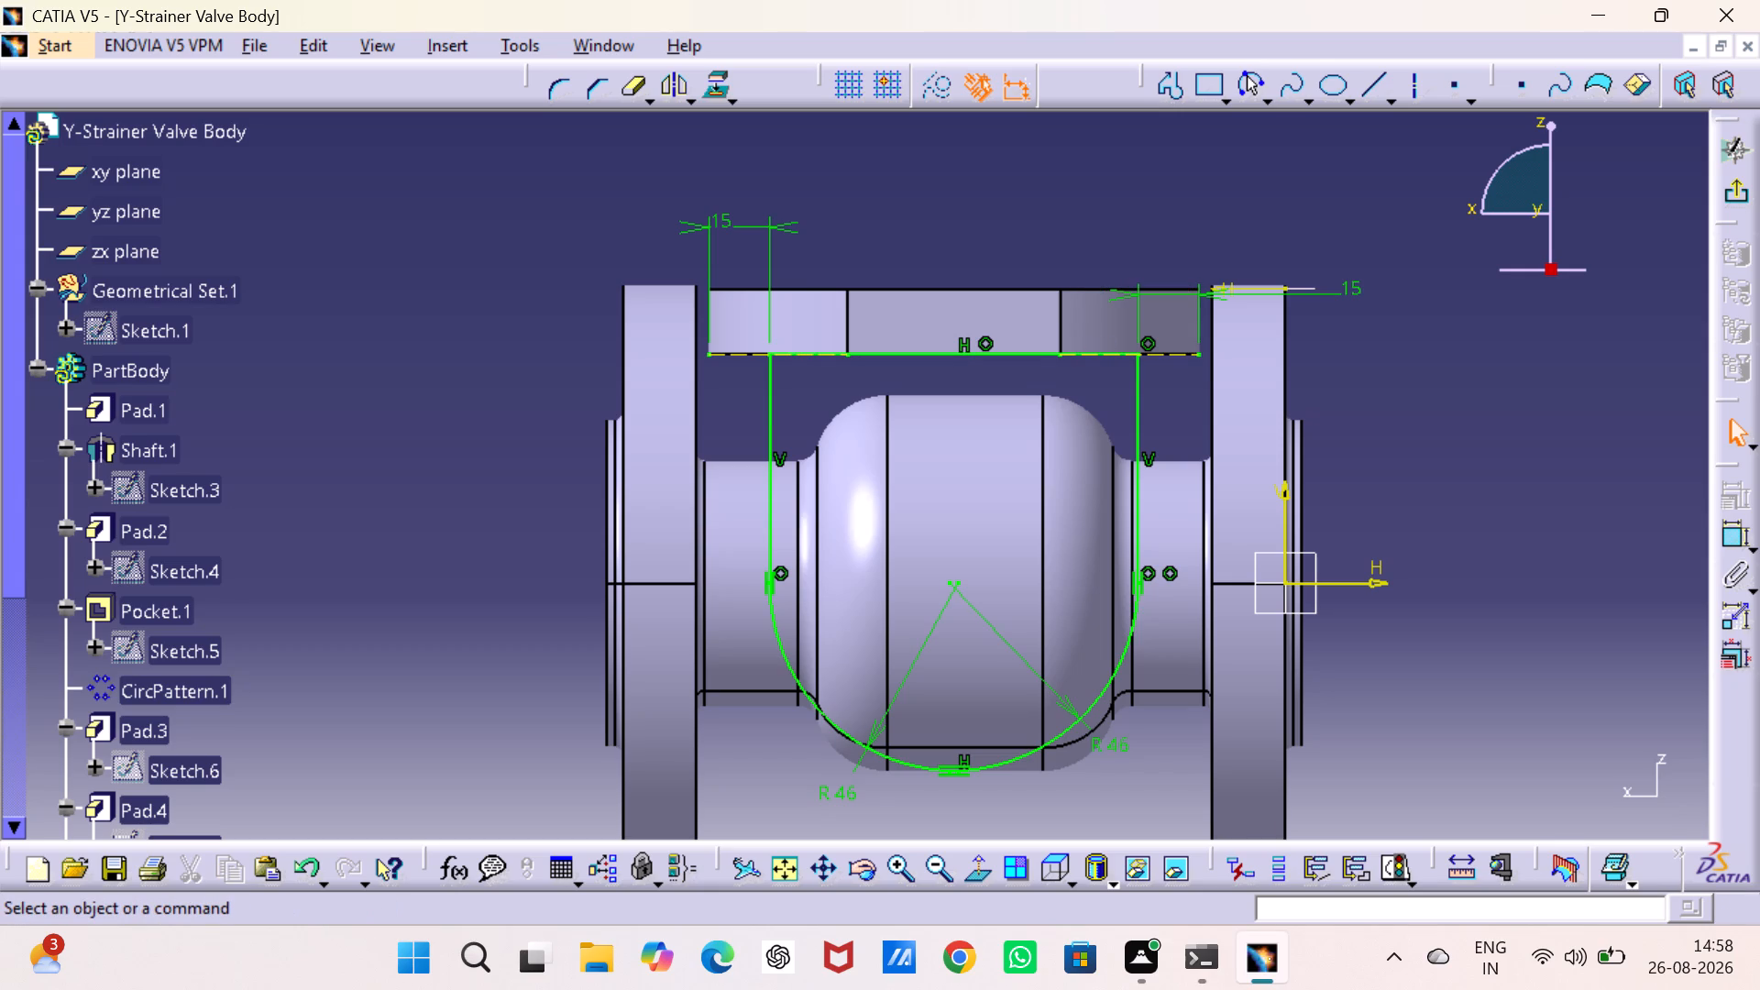
click(1733, 191)
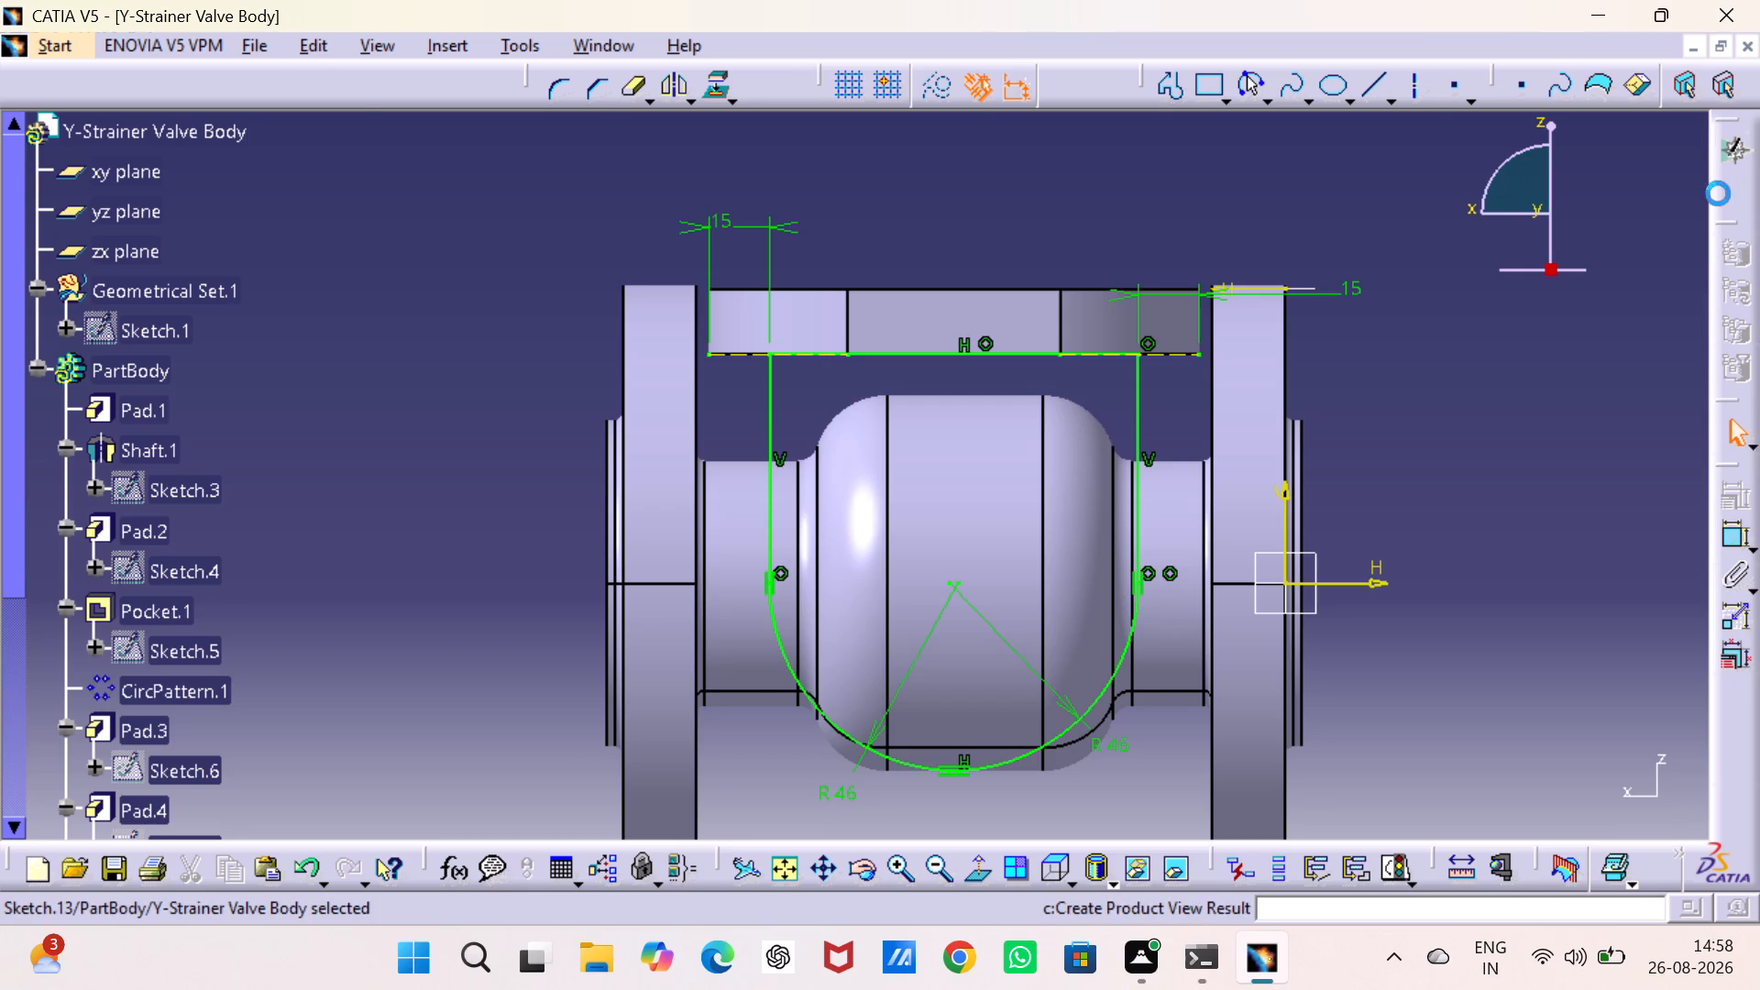
click(1486, 363)
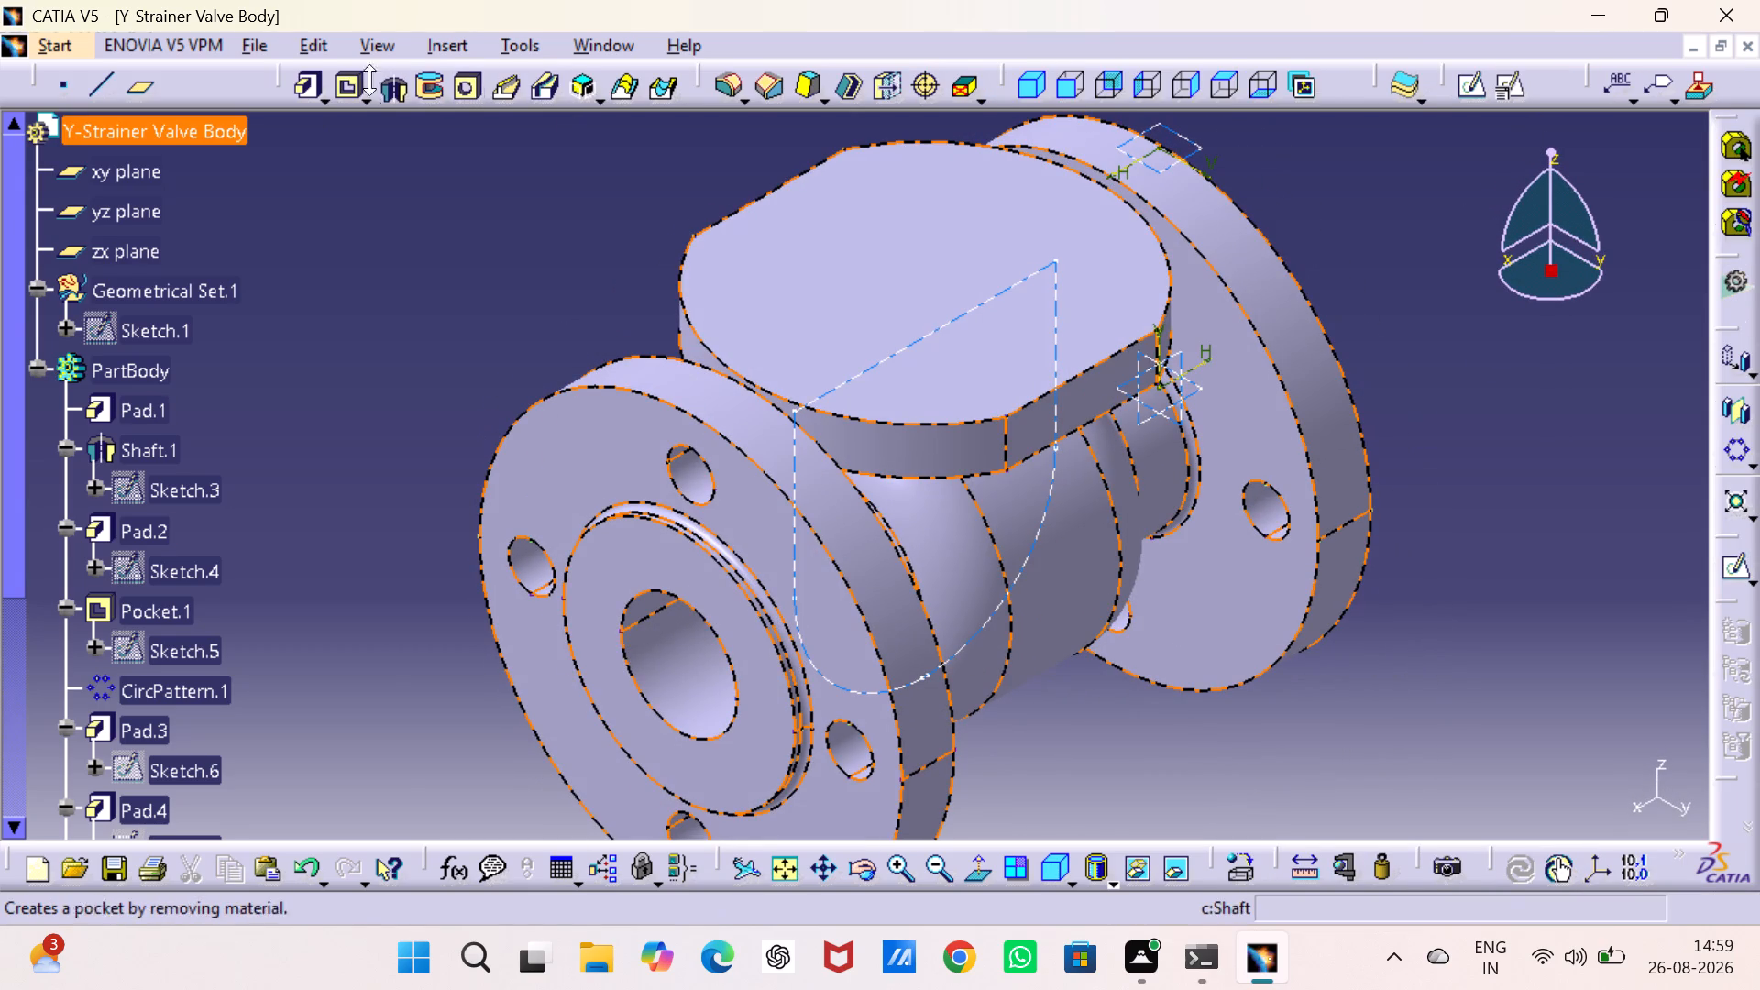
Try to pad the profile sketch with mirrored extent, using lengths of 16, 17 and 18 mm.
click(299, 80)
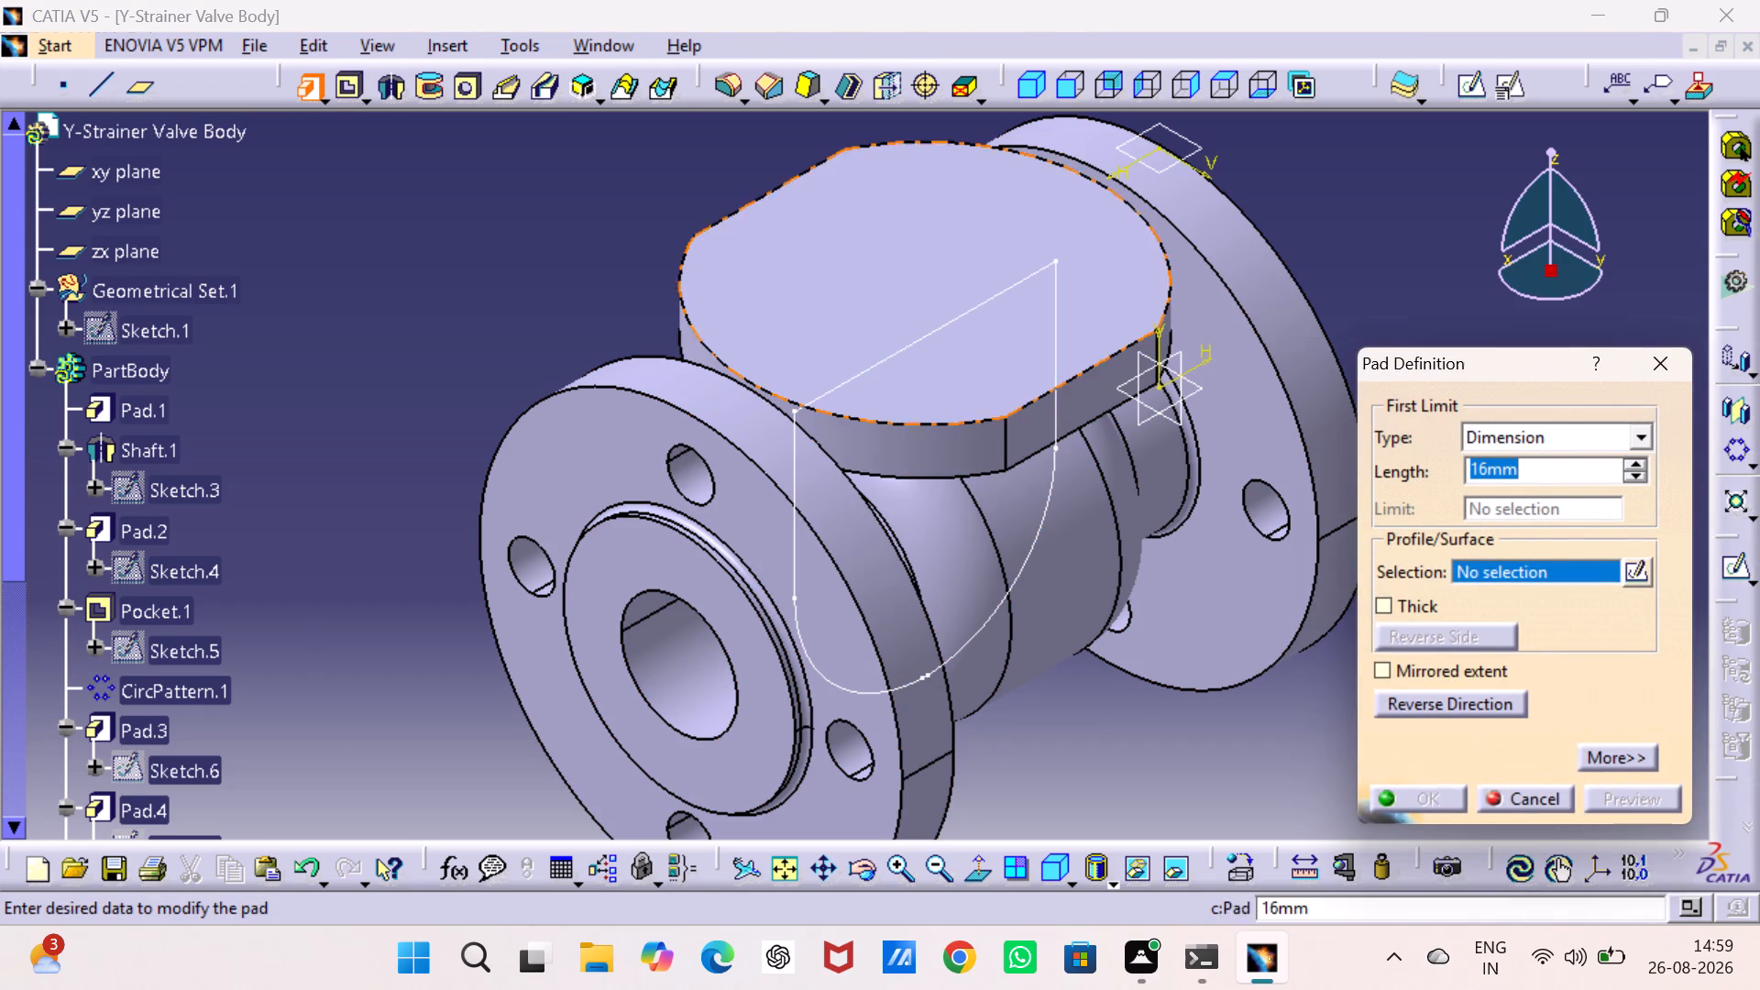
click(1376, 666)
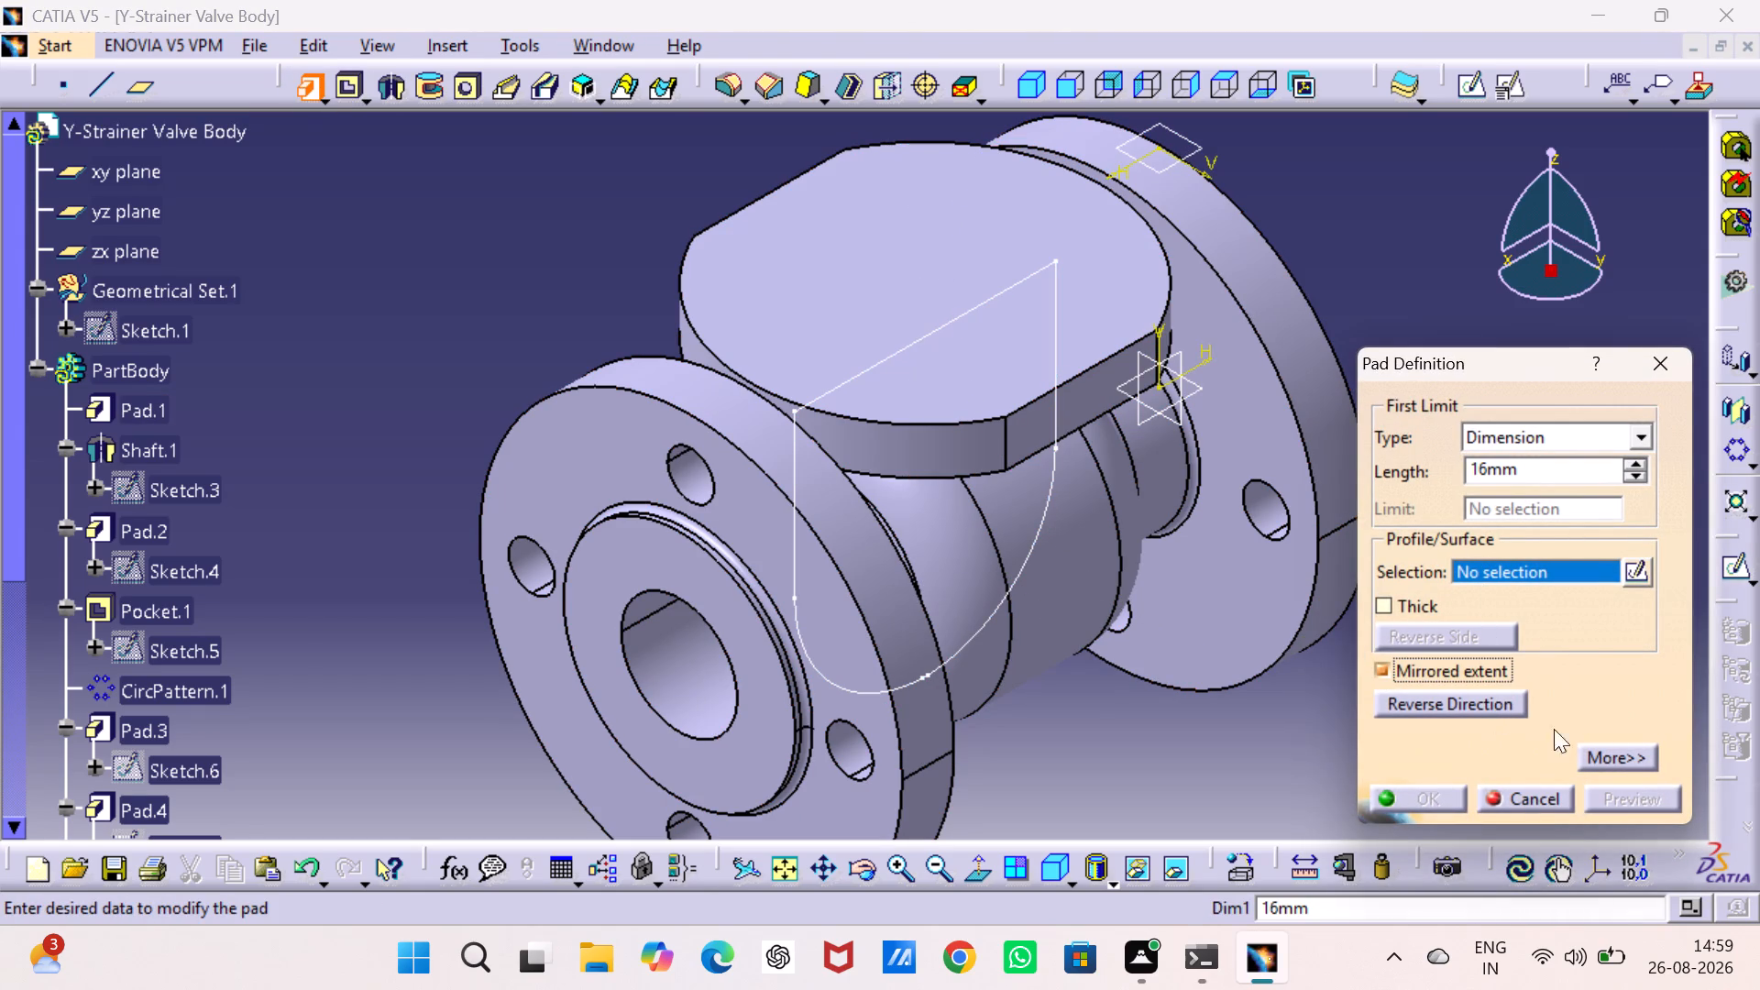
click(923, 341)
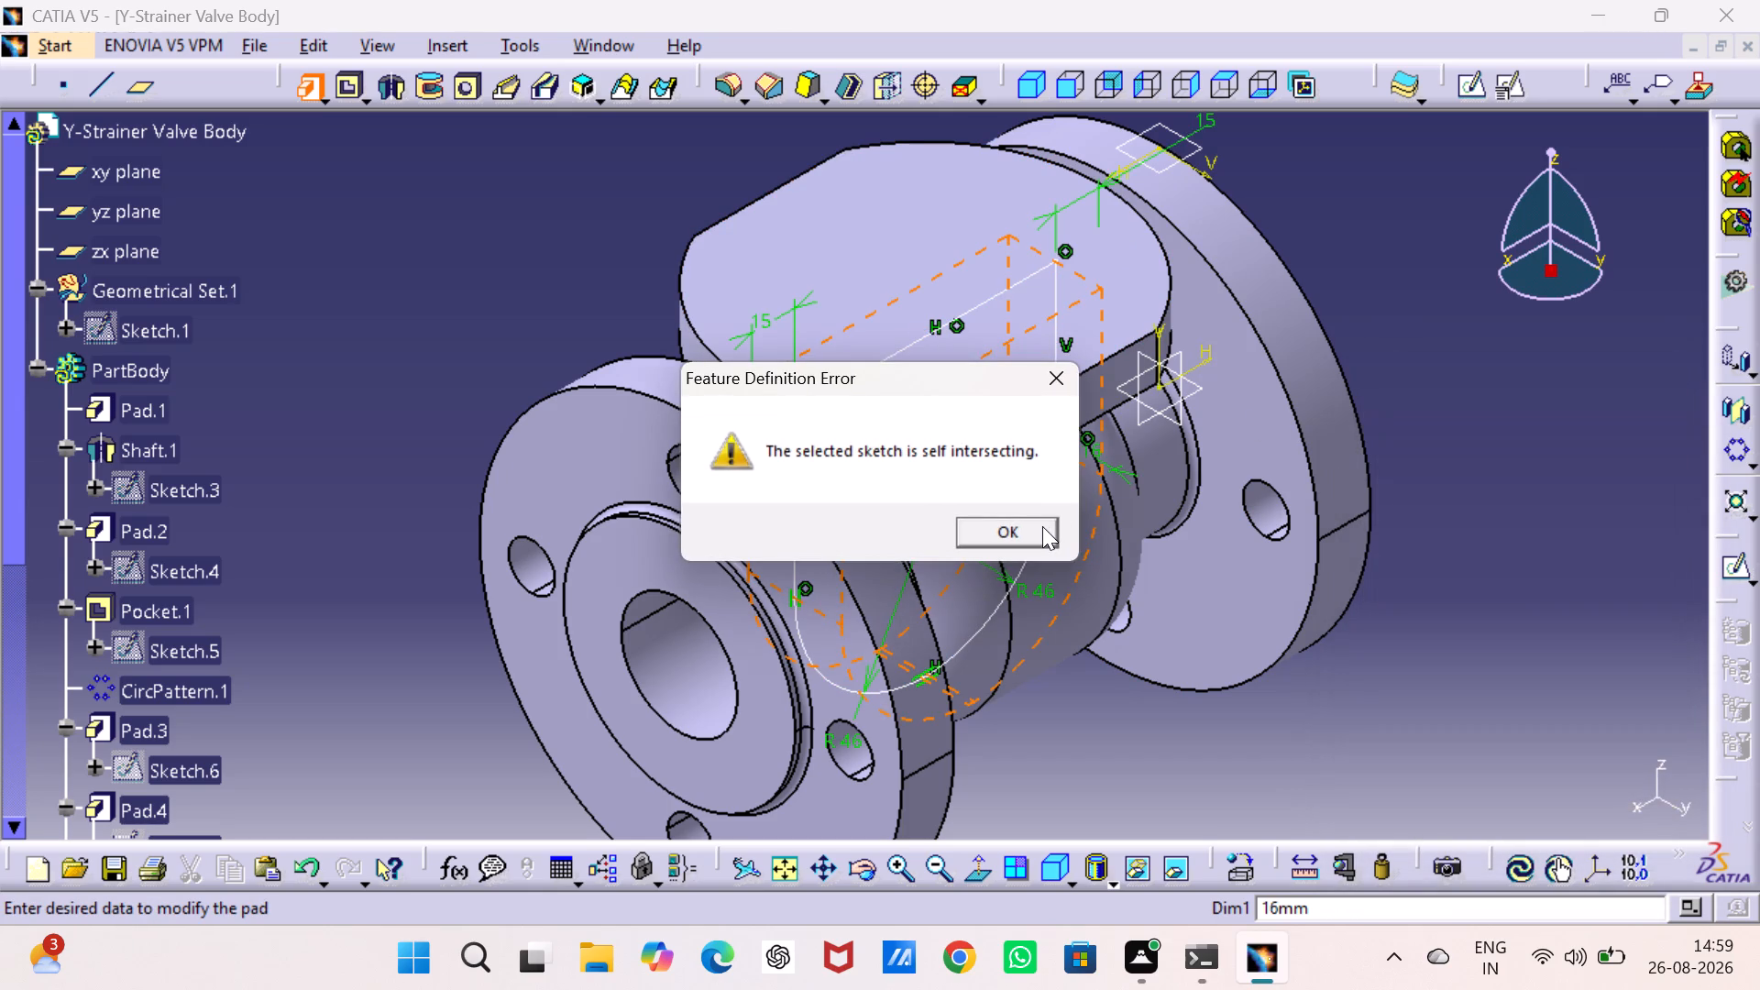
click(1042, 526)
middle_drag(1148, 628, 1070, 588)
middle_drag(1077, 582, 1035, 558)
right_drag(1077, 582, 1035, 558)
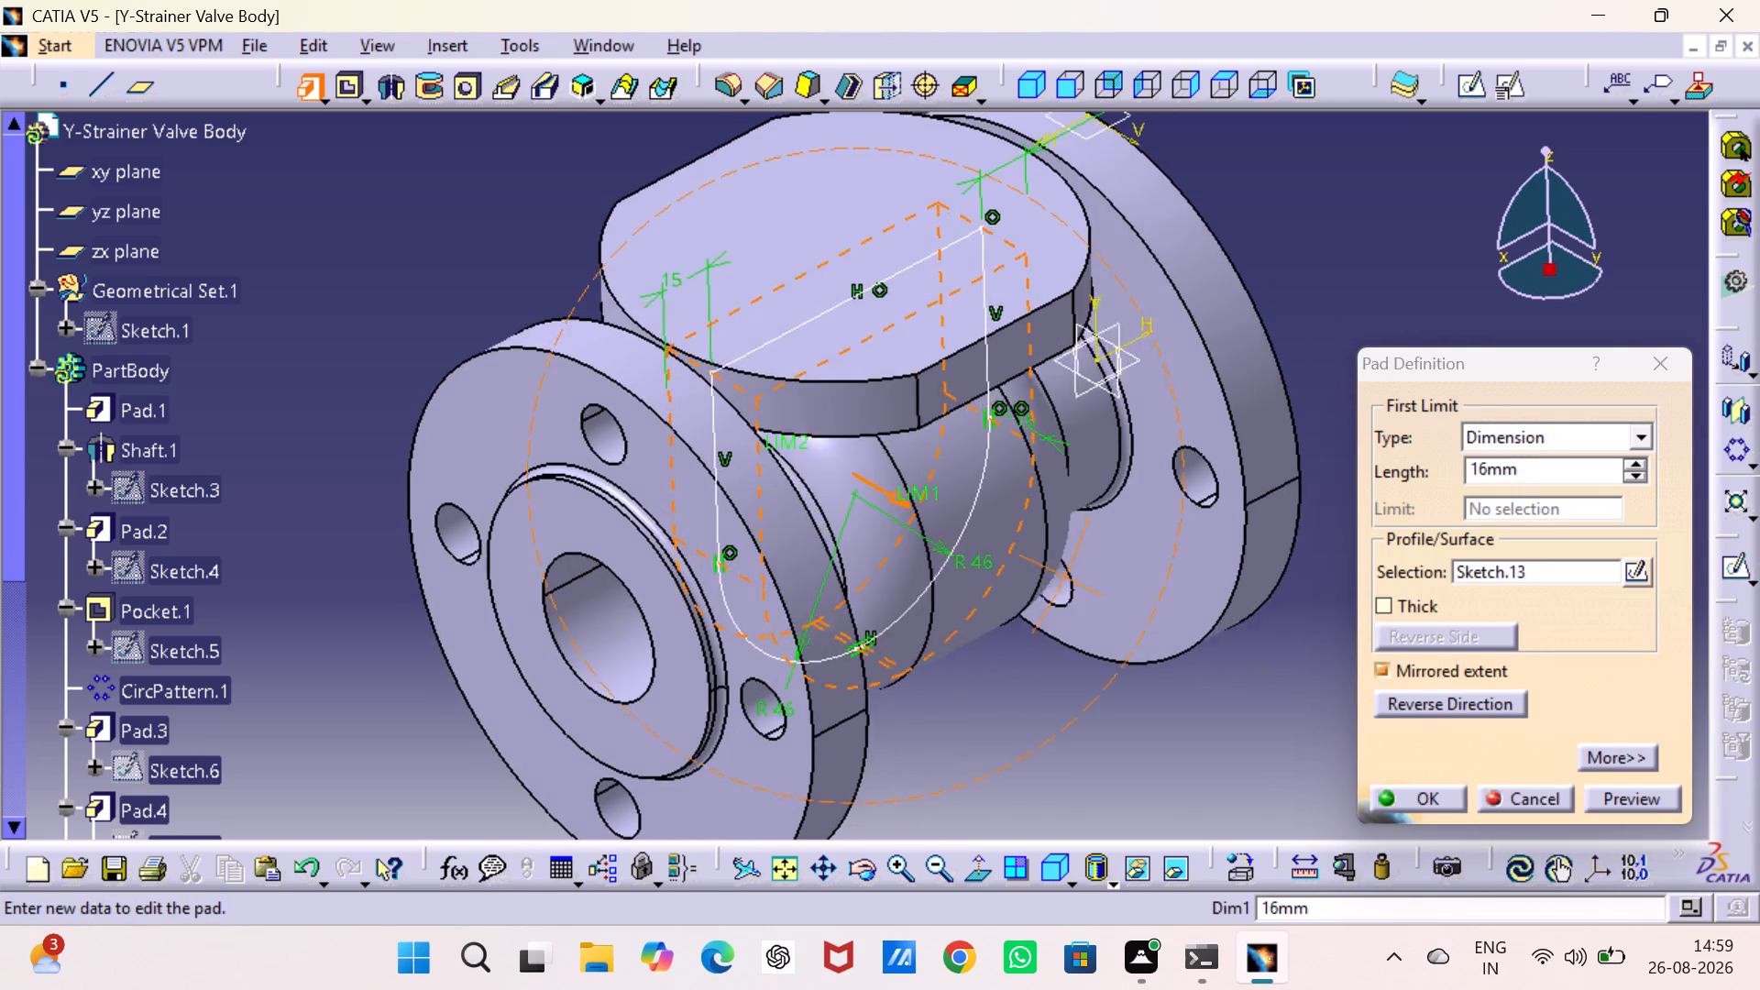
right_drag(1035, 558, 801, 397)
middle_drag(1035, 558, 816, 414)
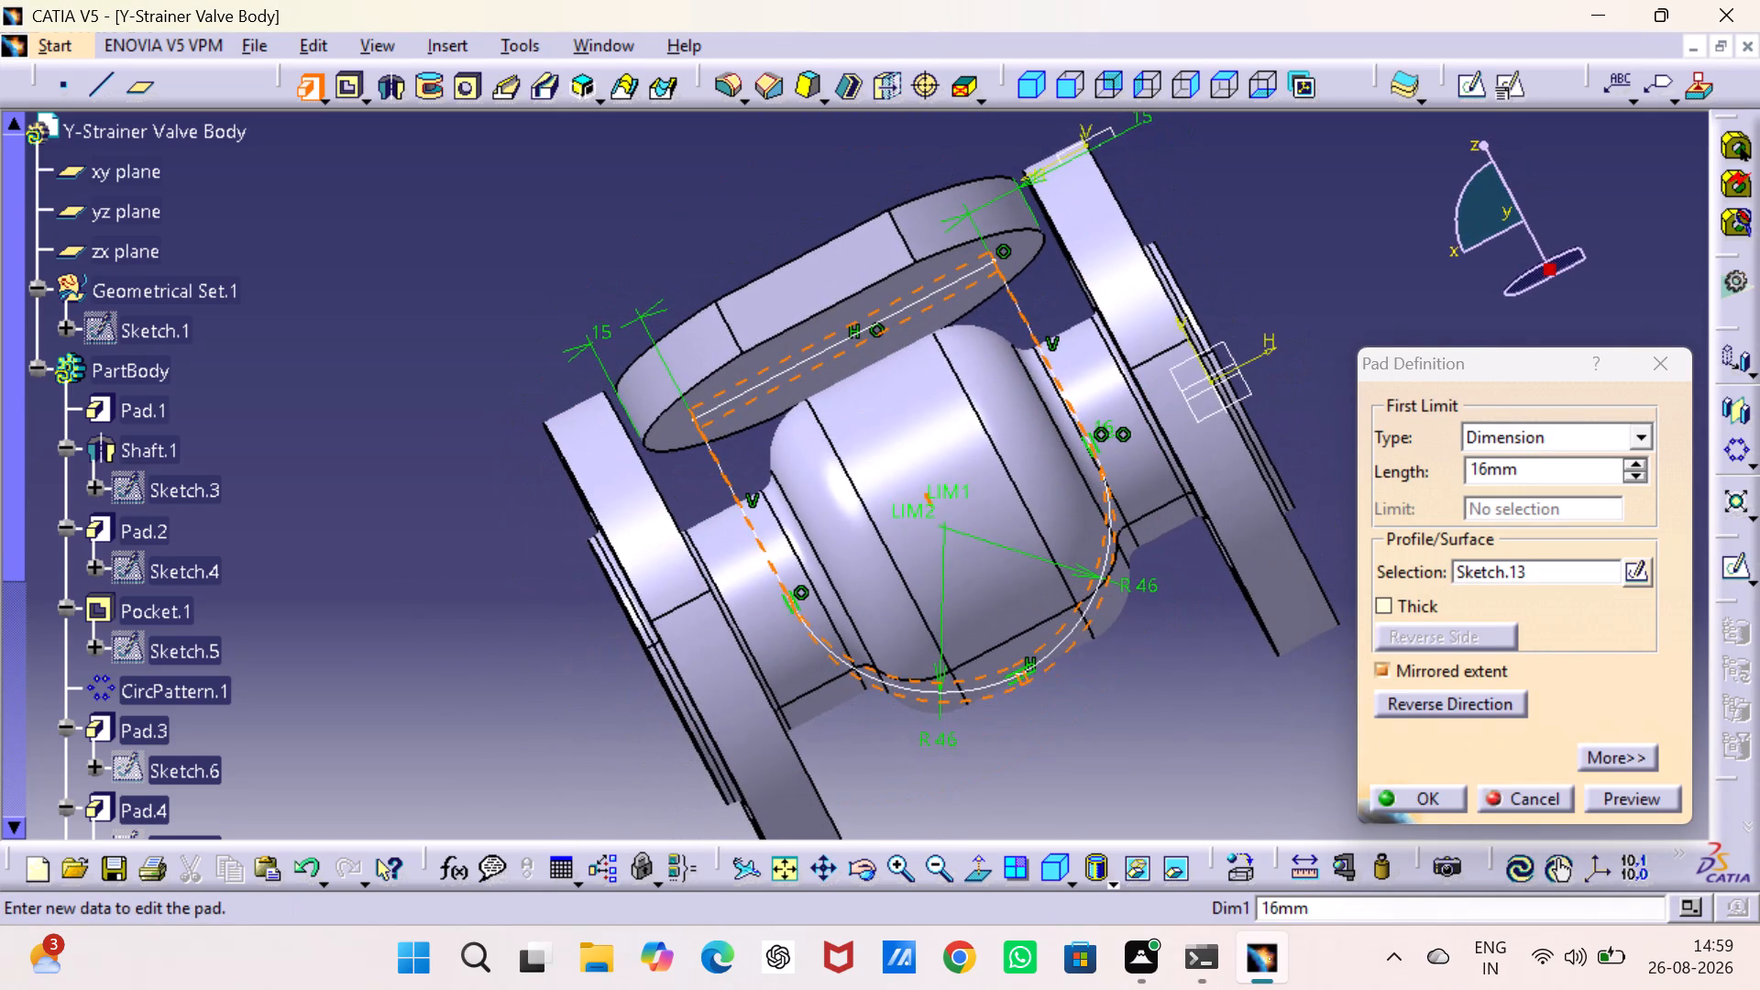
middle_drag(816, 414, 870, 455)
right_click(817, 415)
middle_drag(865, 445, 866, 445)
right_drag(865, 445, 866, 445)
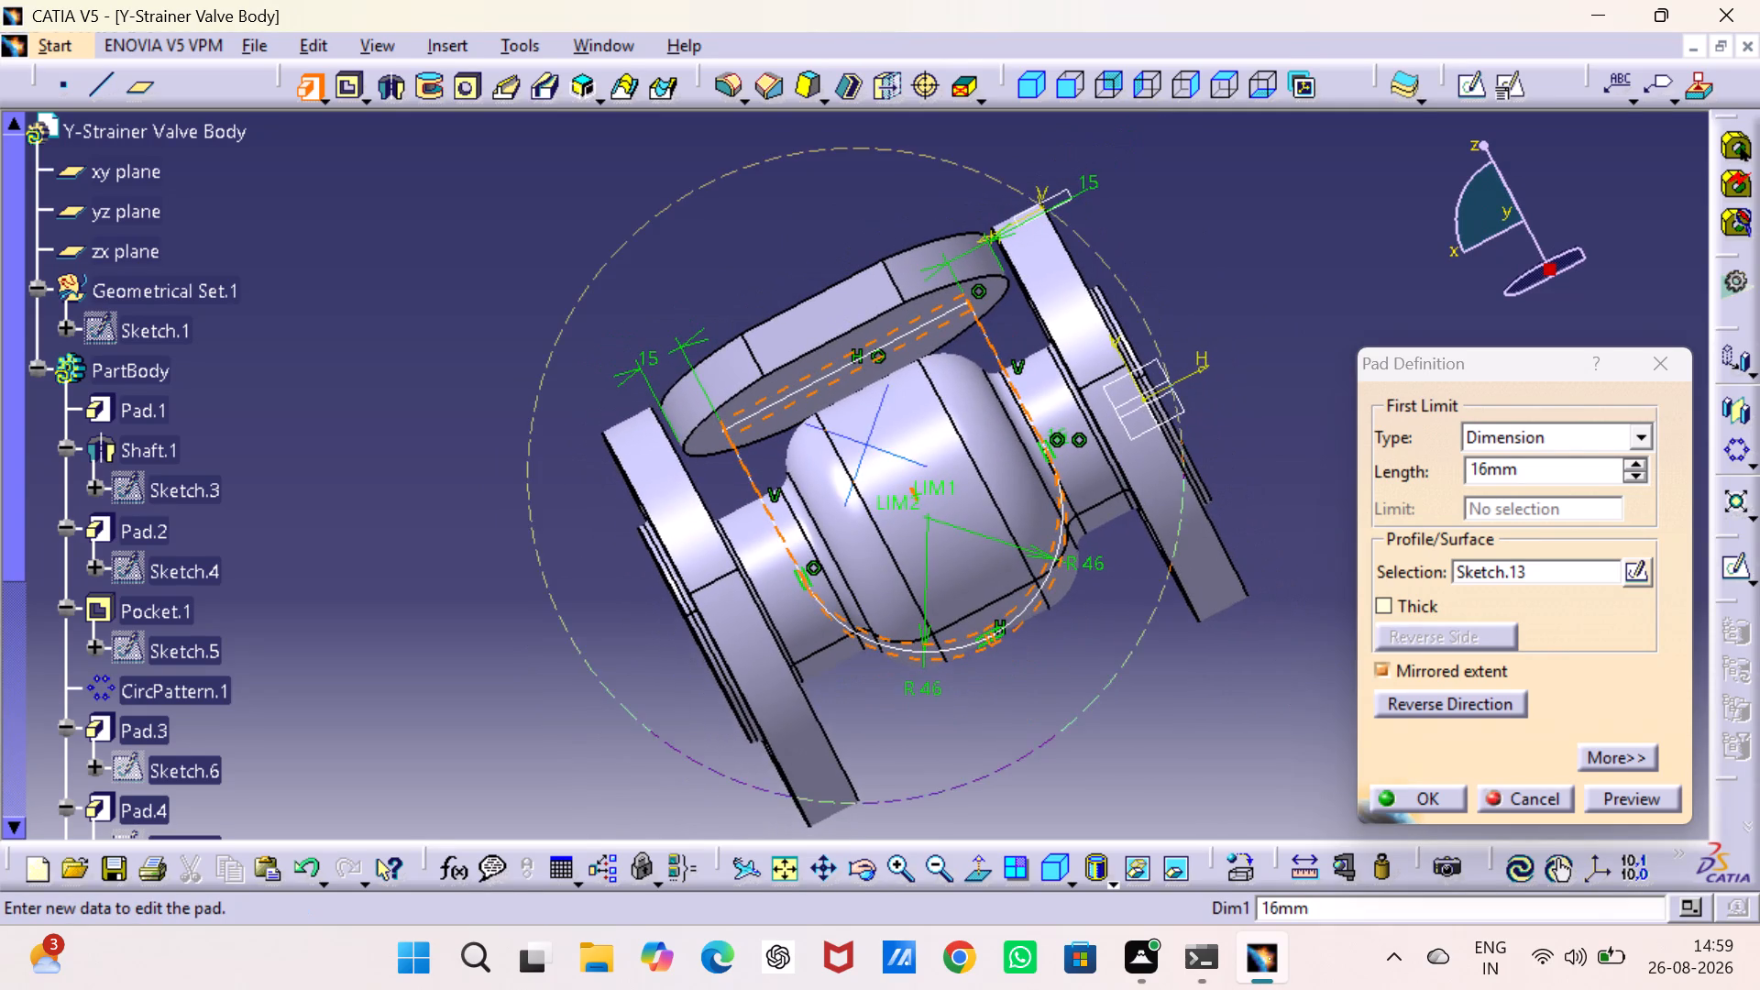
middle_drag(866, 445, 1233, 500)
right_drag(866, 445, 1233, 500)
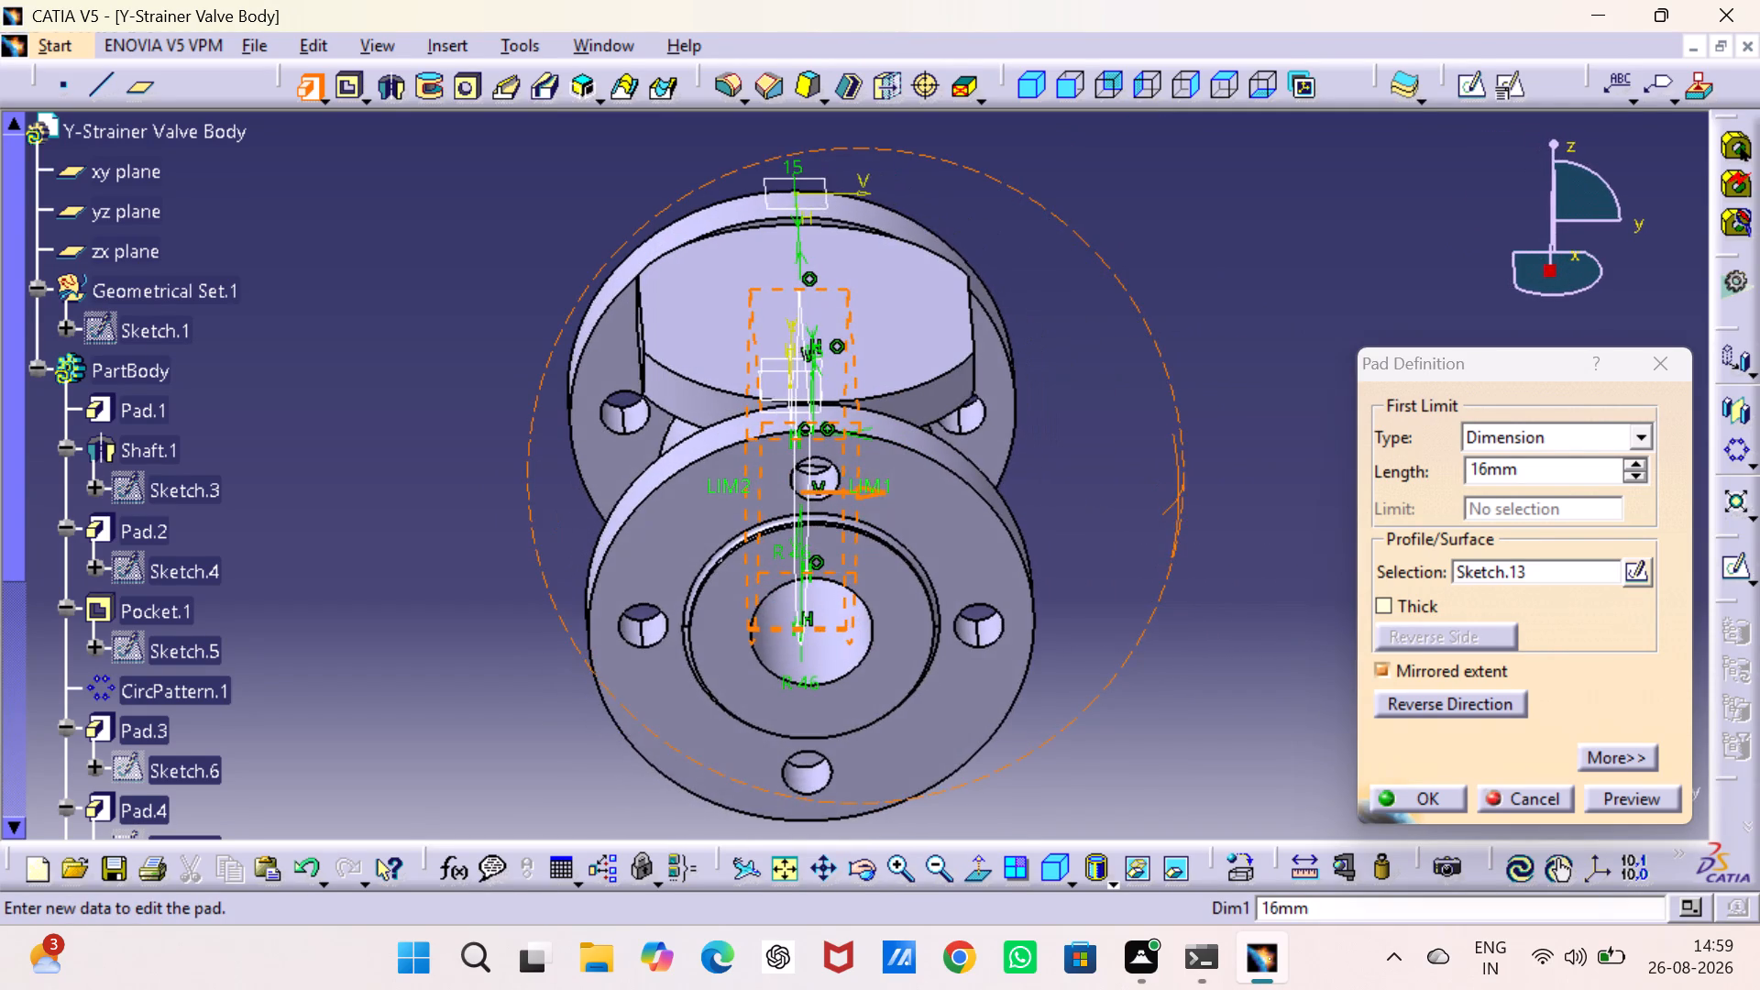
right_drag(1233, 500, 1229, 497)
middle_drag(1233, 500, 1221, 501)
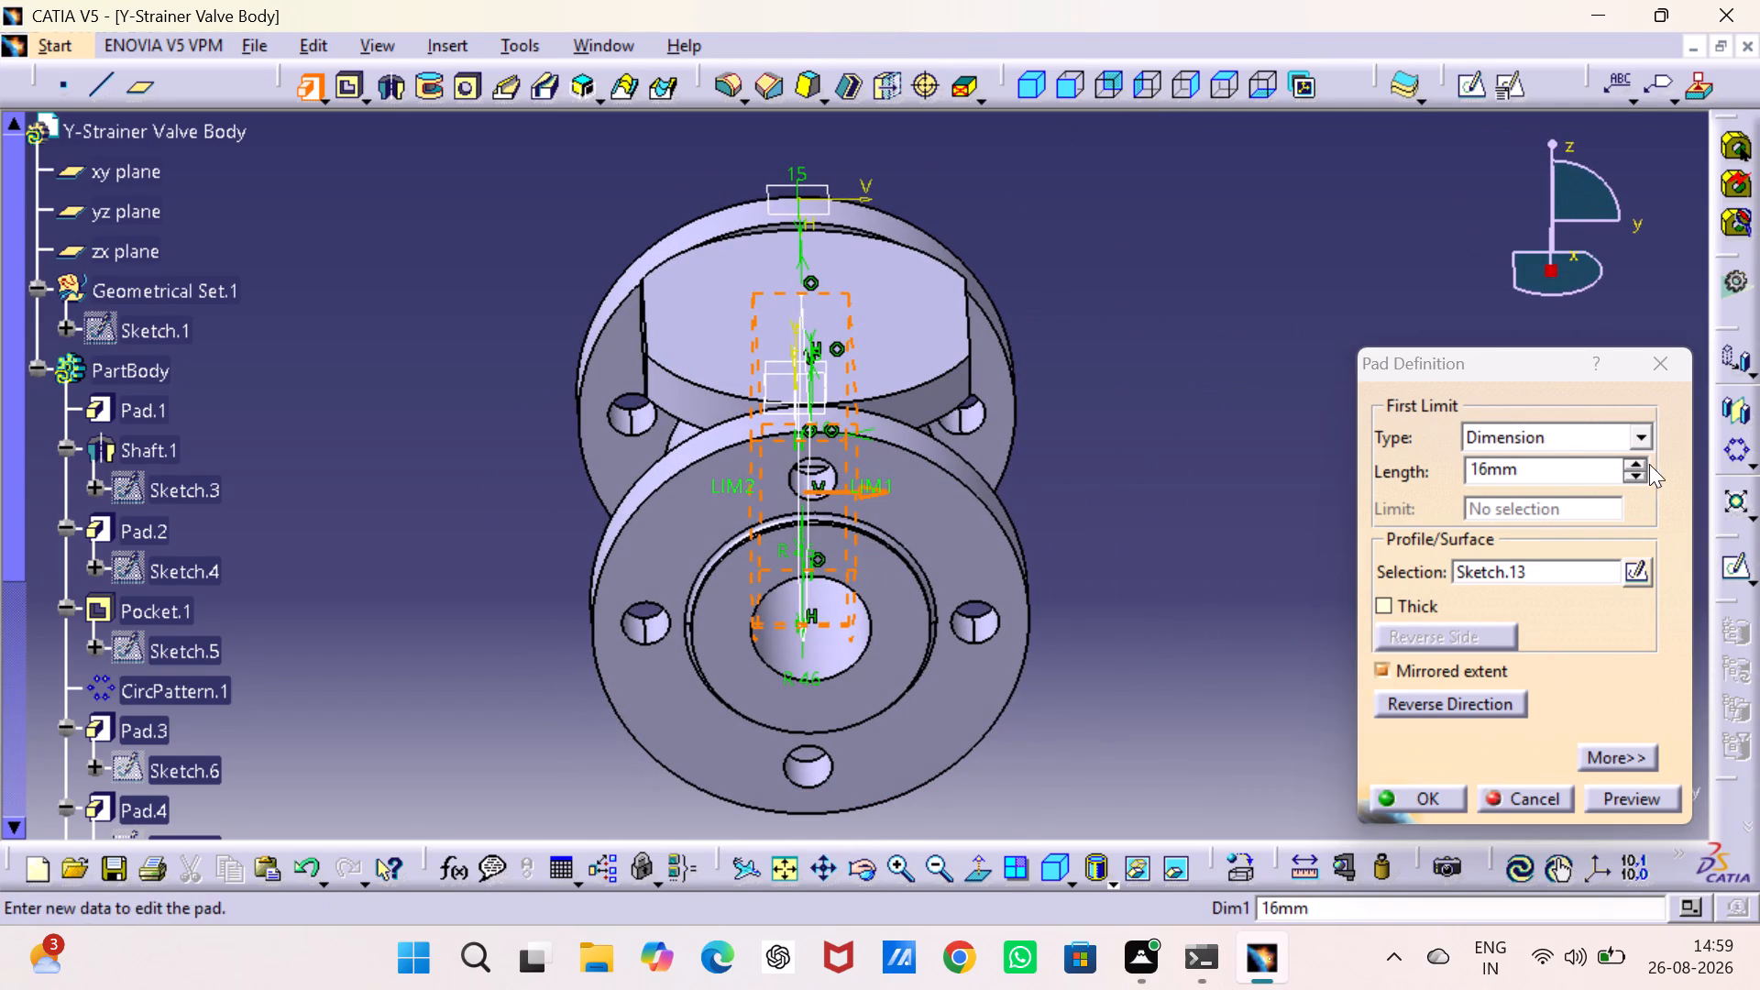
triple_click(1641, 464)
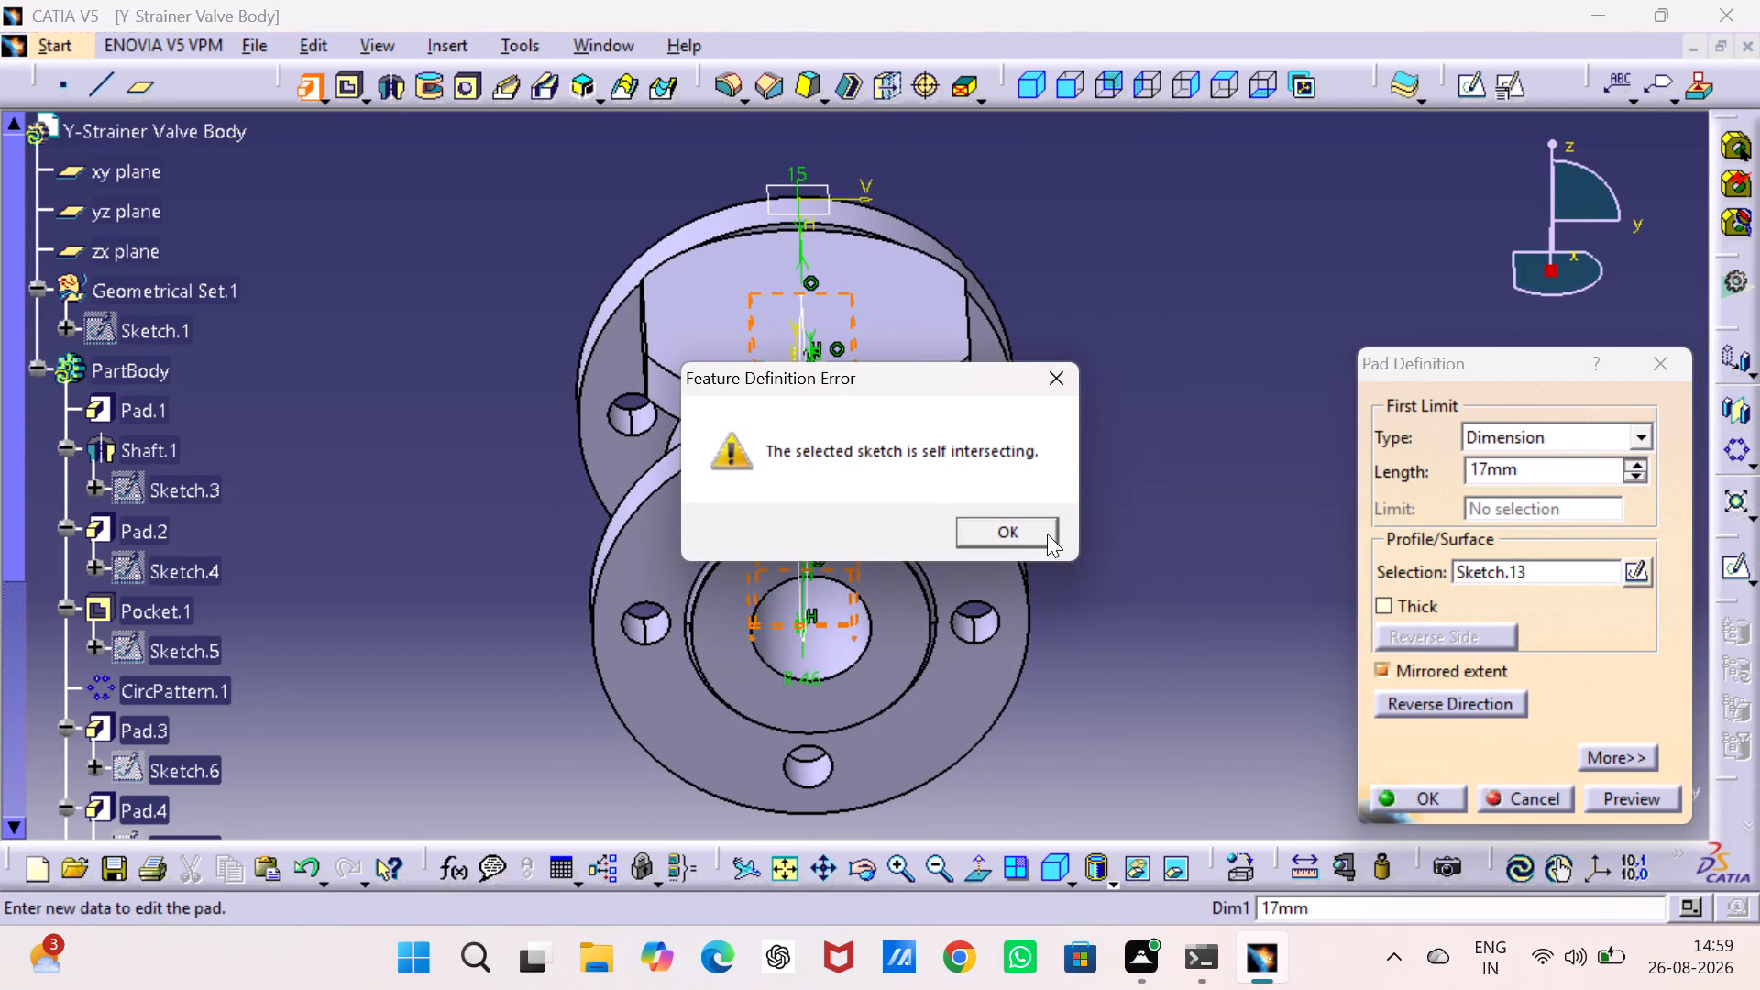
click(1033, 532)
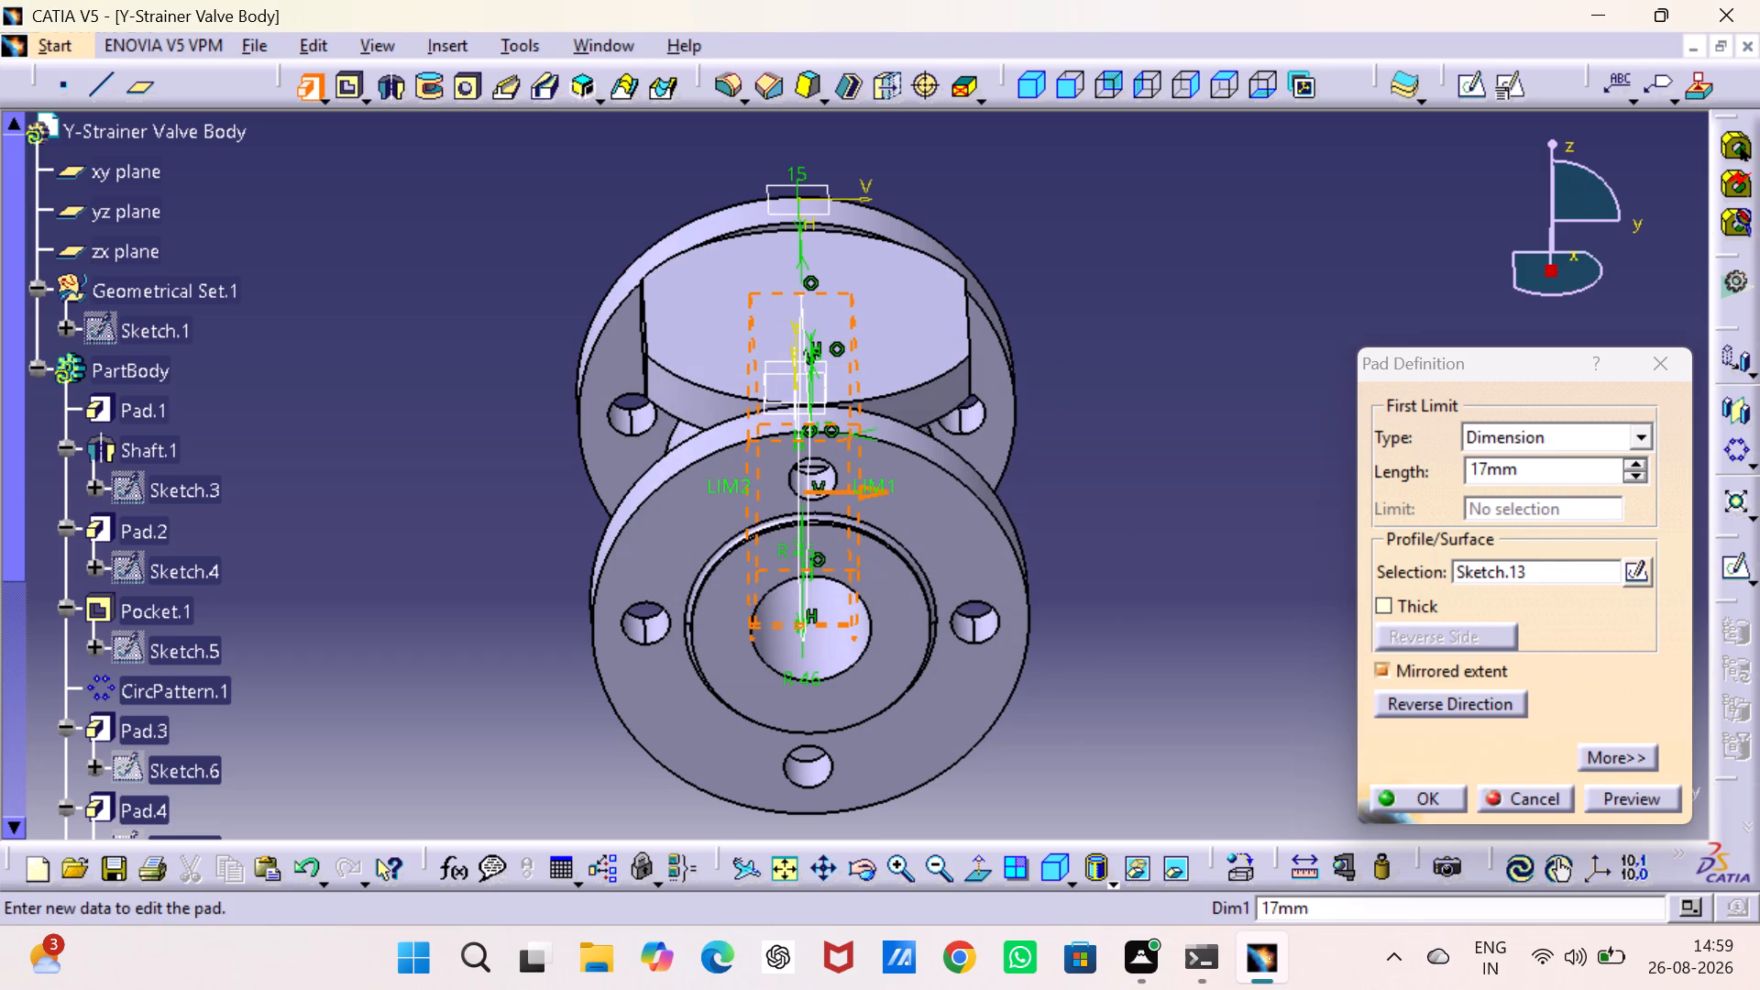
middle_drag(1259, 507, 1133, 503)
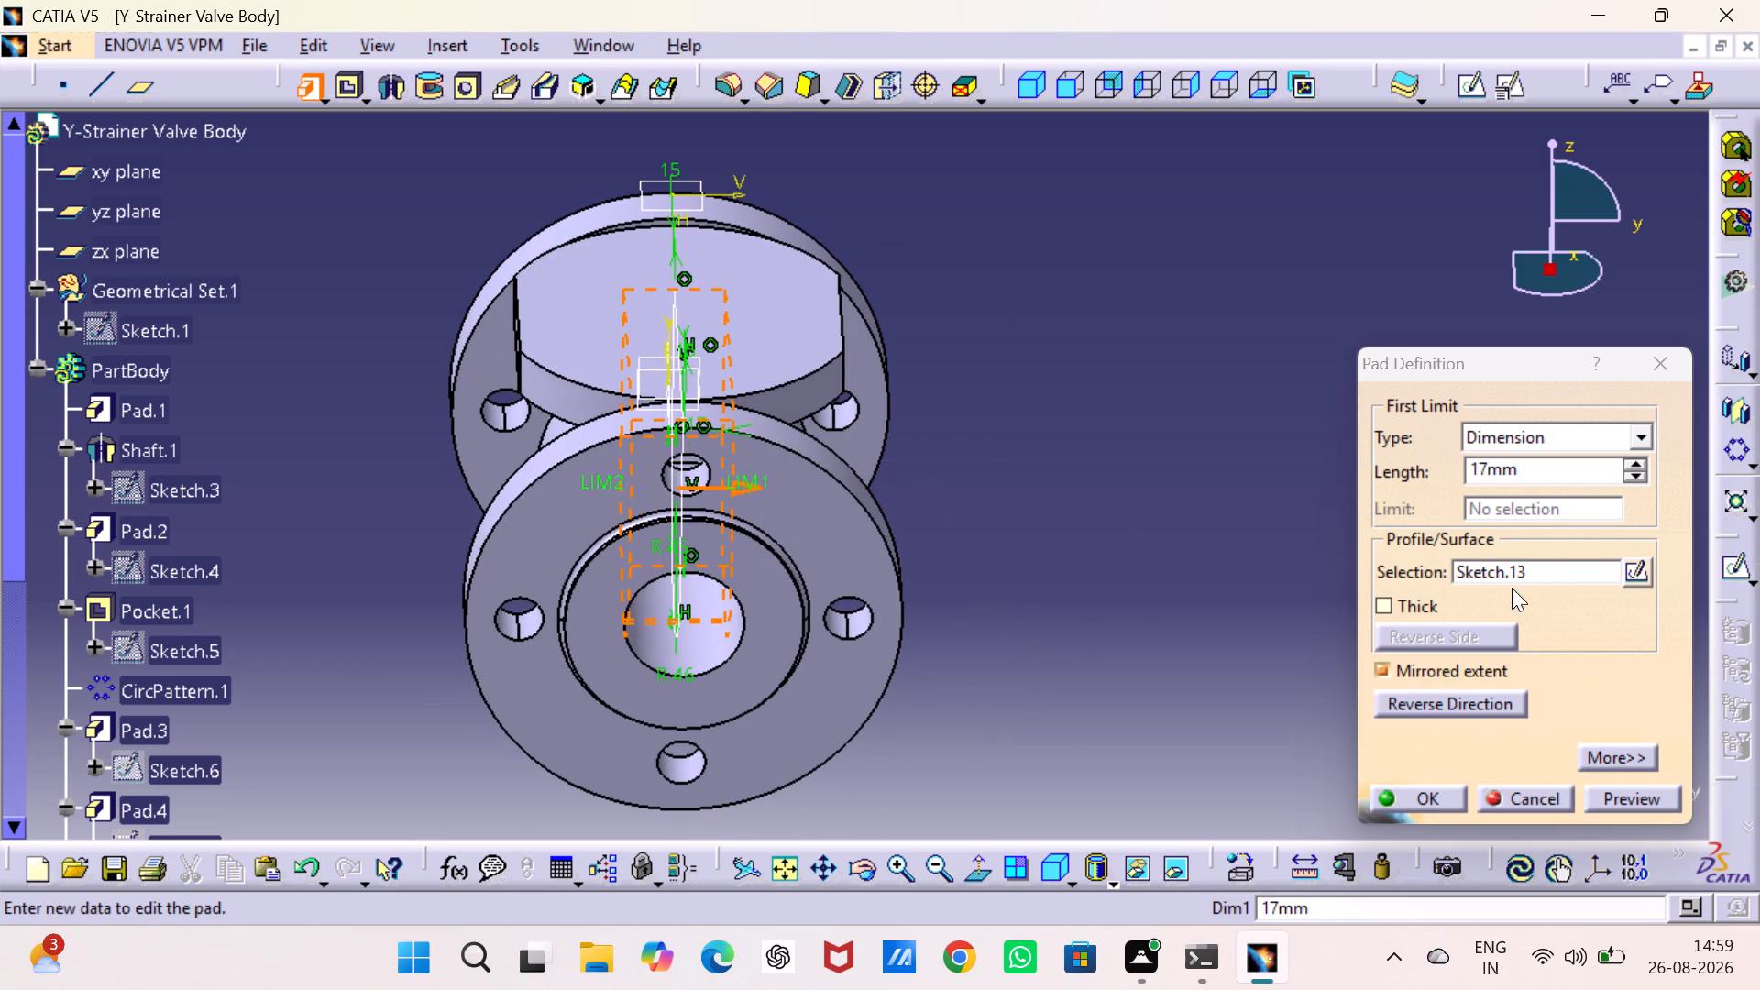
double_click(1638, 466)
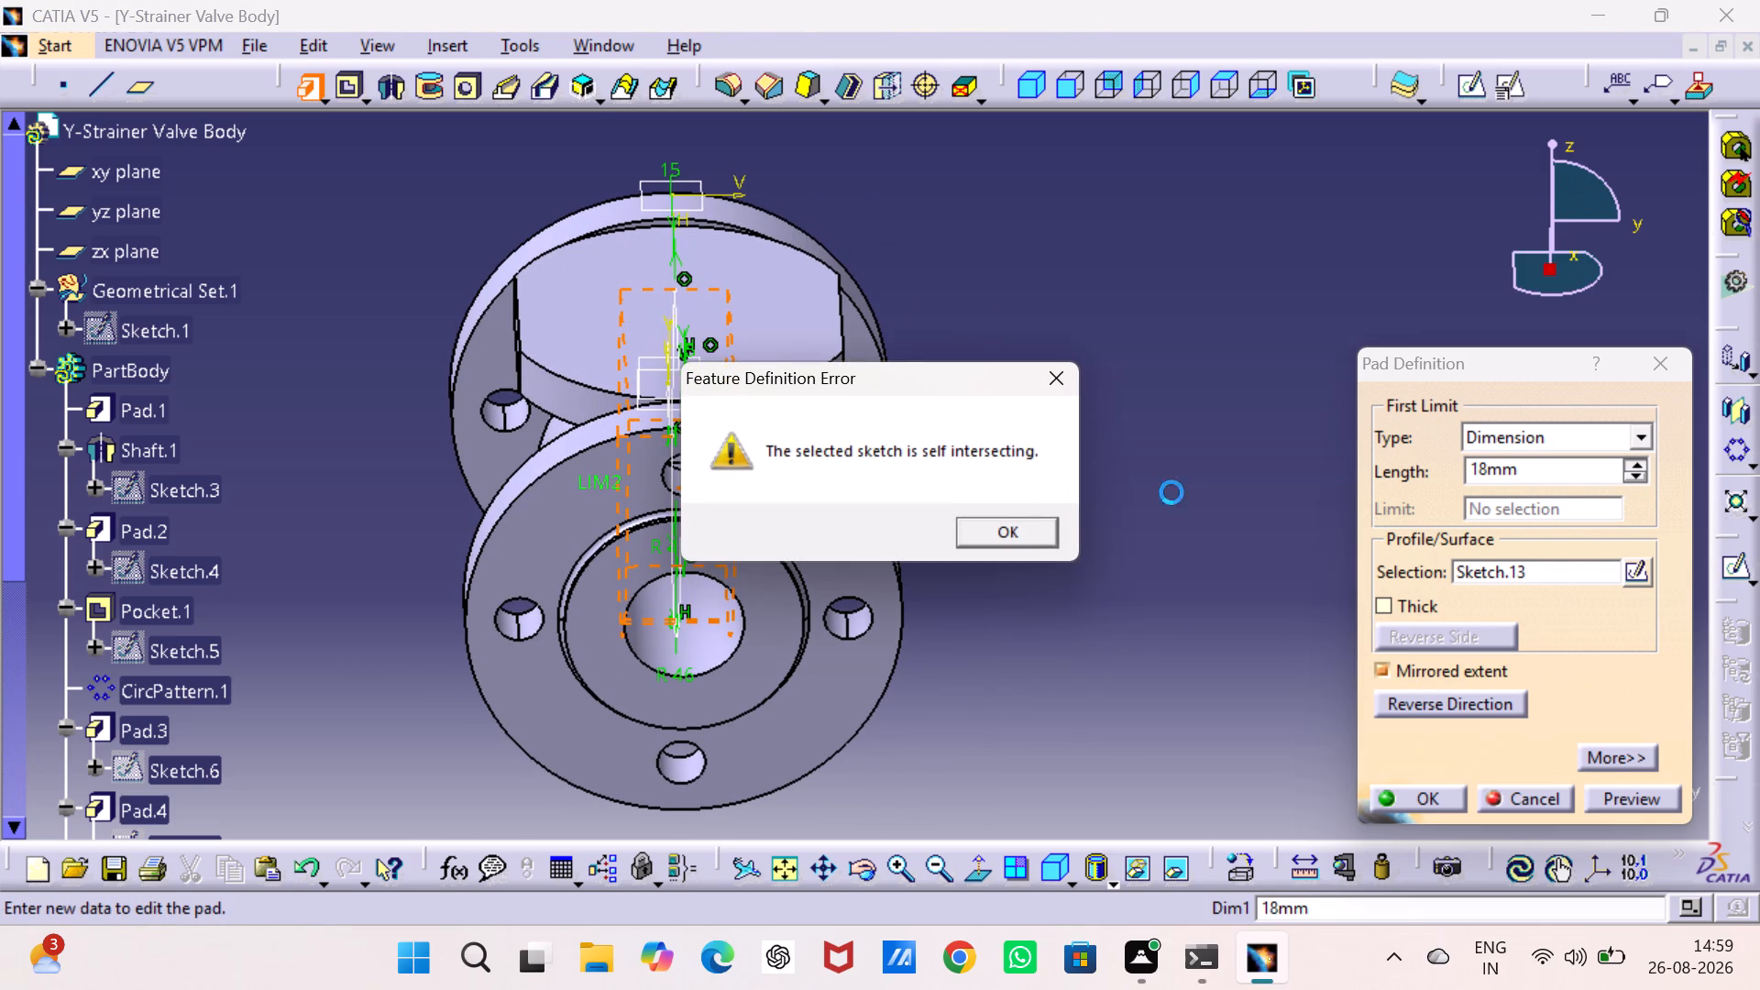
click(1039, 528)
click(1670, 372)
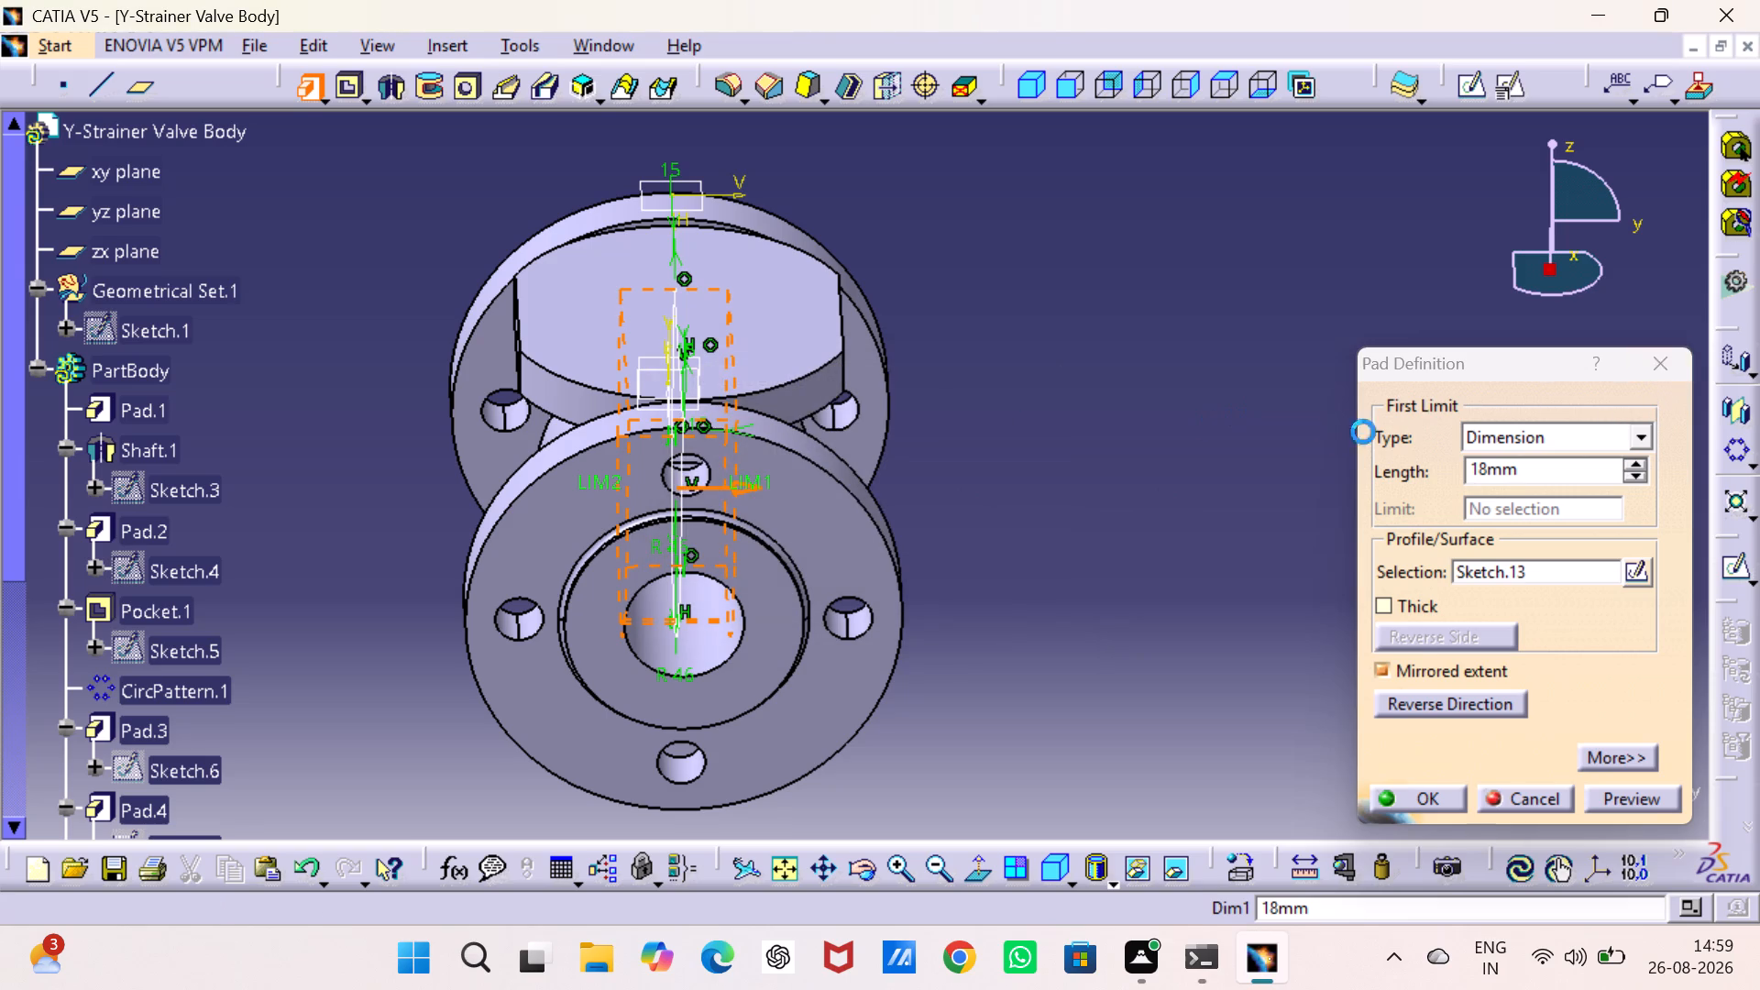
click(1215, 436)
Reopen the profile sketch and delete both 46 mm radius arcs at its lower end.
middle_drag(1193, 445, 1108, 495)
middle_drag(1113, 489, 673, 585)
right_drag(1113, 489, 673, 585)
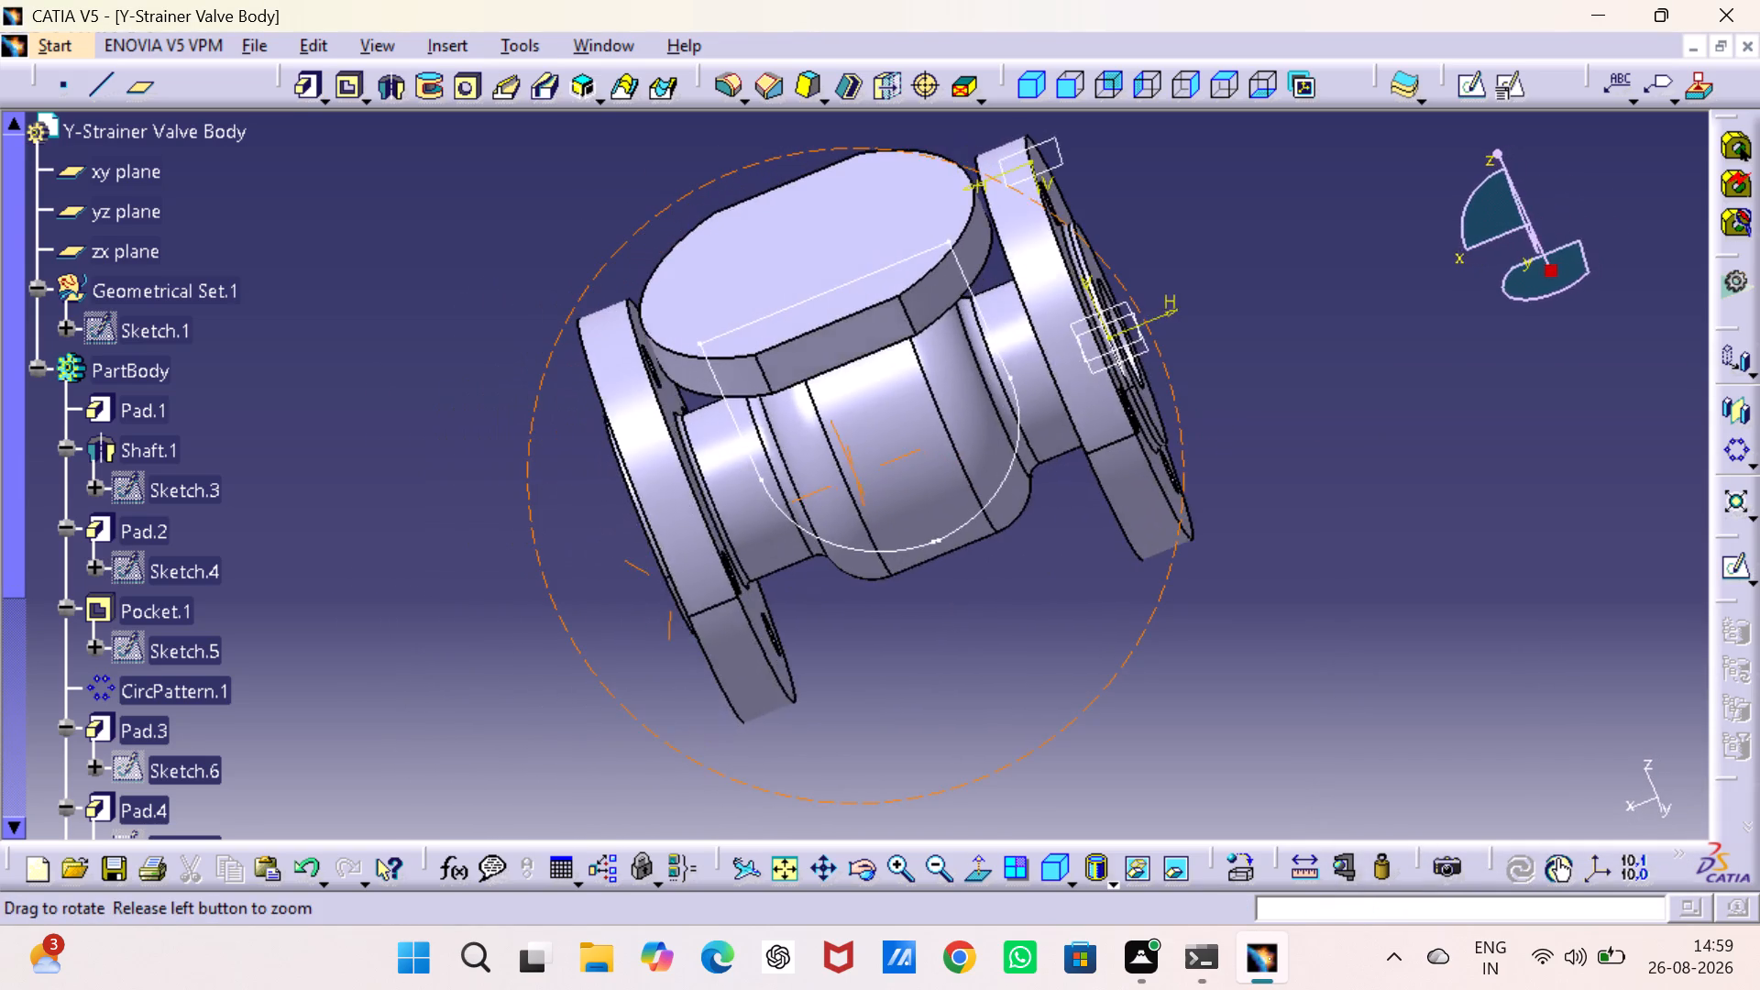
middle_drag(673, 585, 664, 435)
right_drag(673, 585, 664, 435)
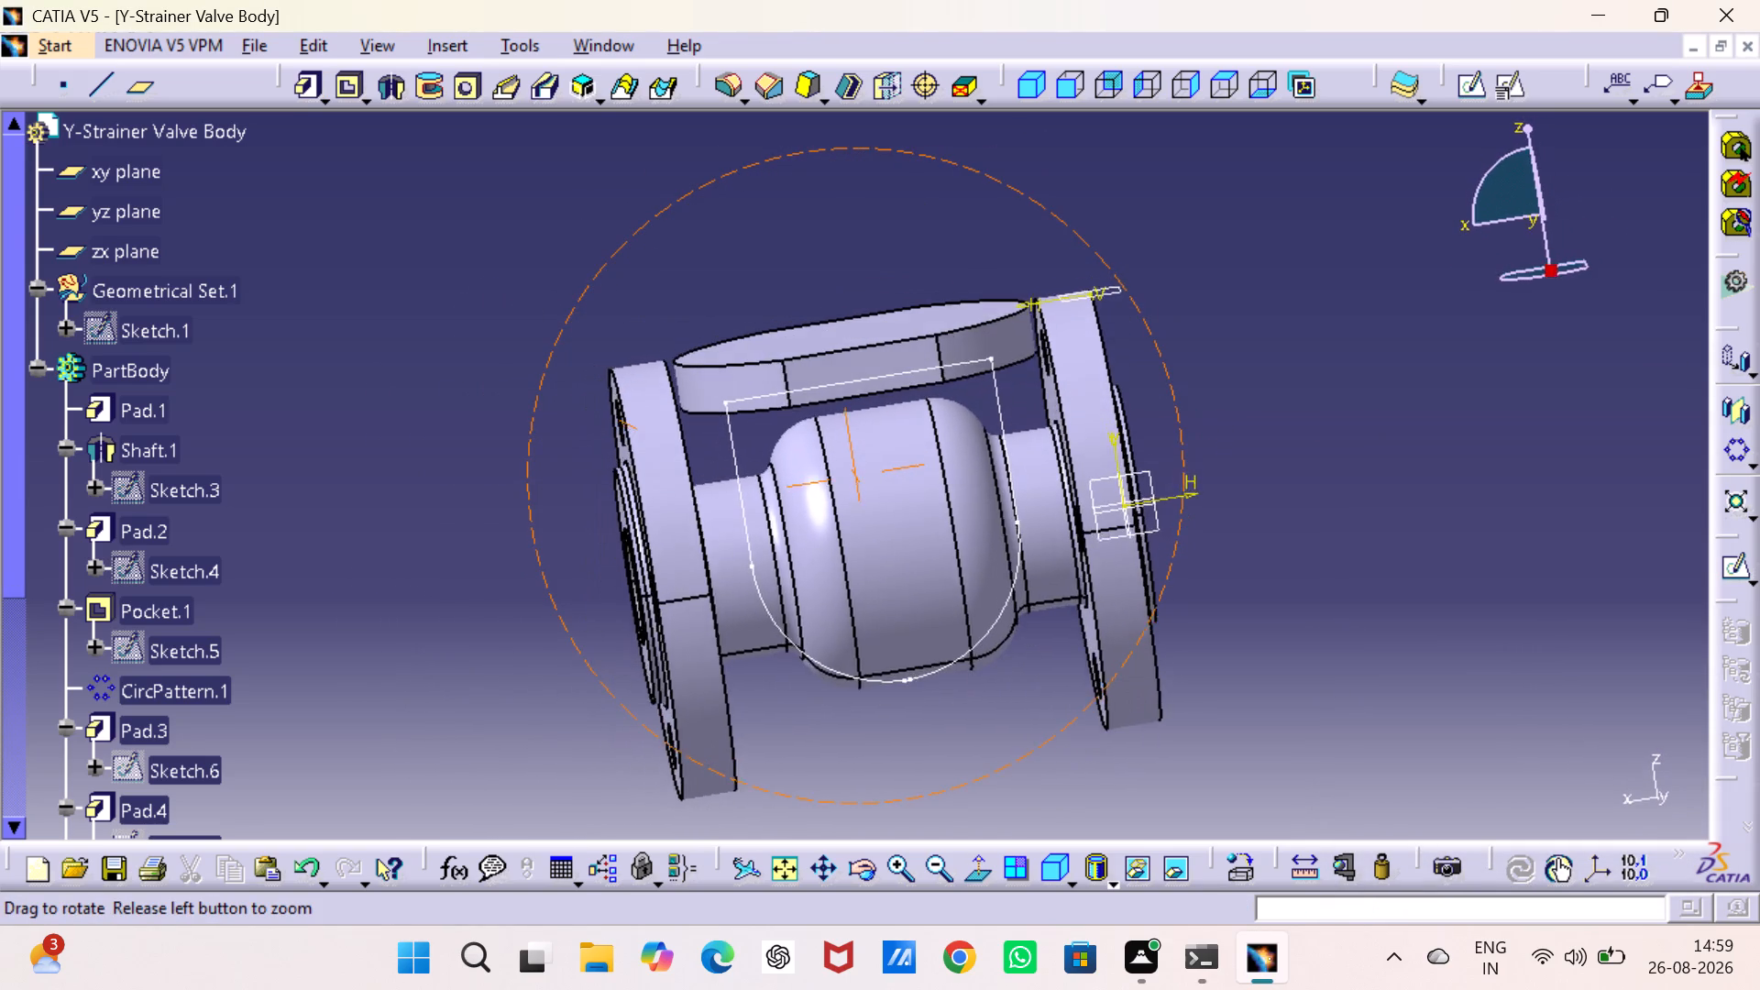
right_drag(664, 435, 694, 428)
middle_drag(664, 435, 694, 428)
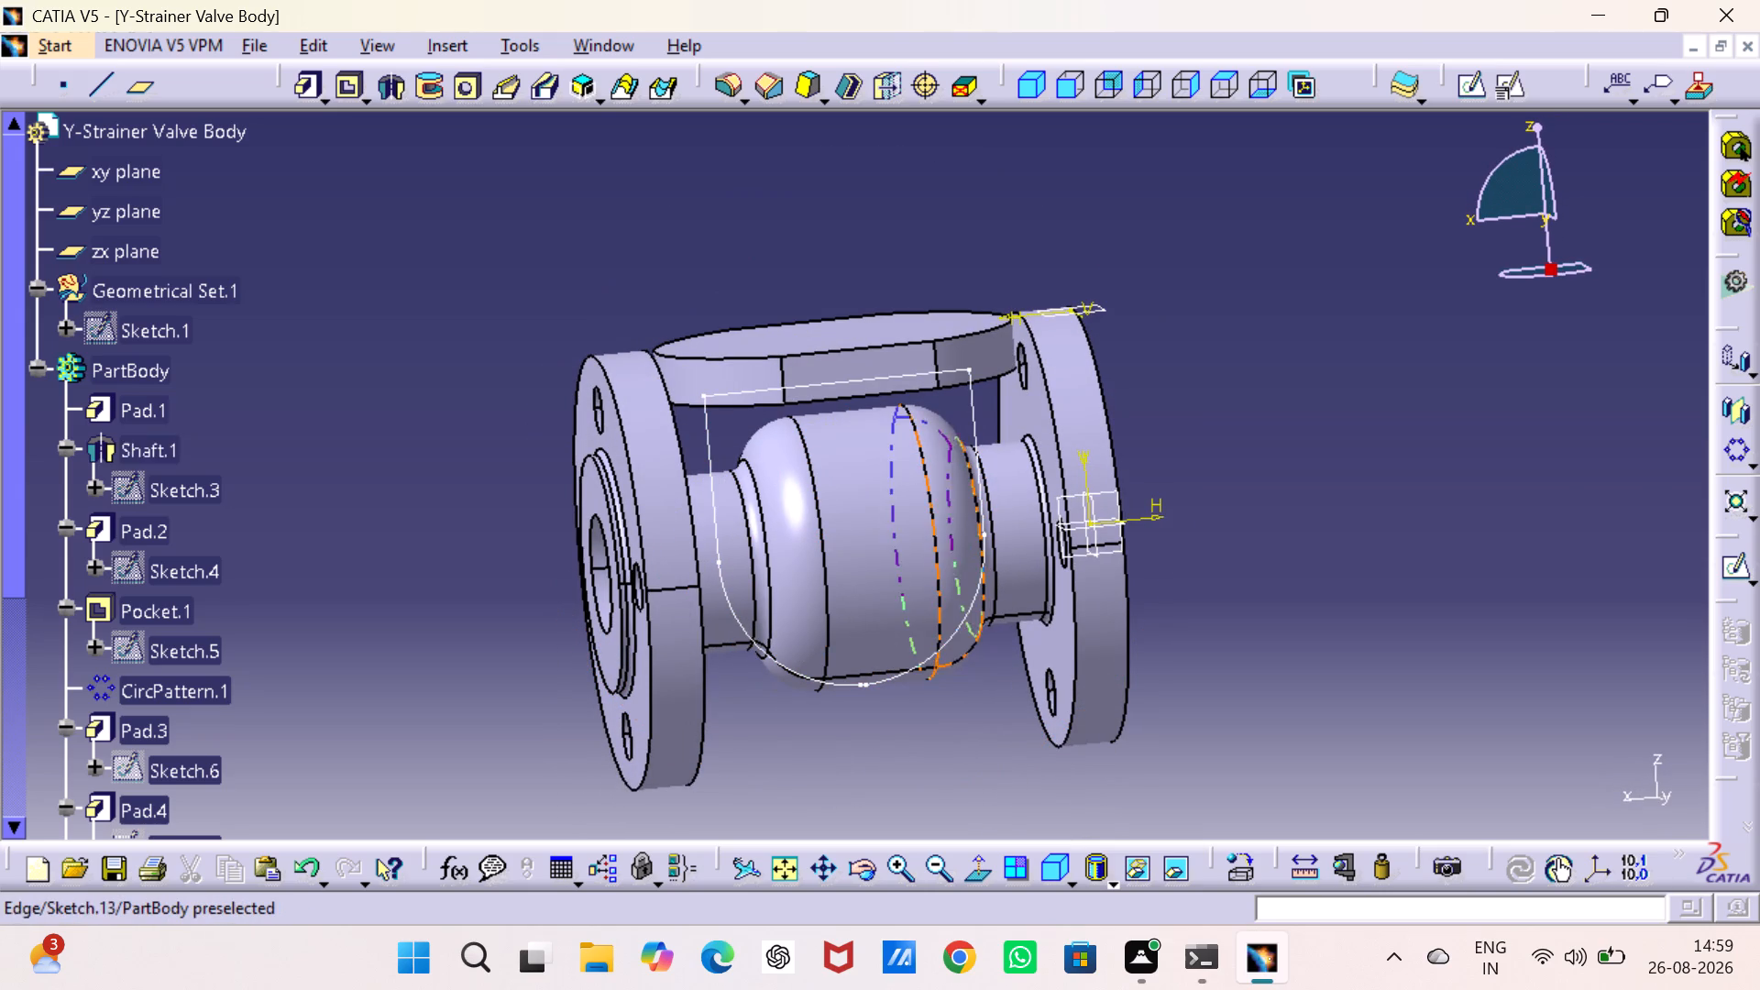
double_click(923, 664)
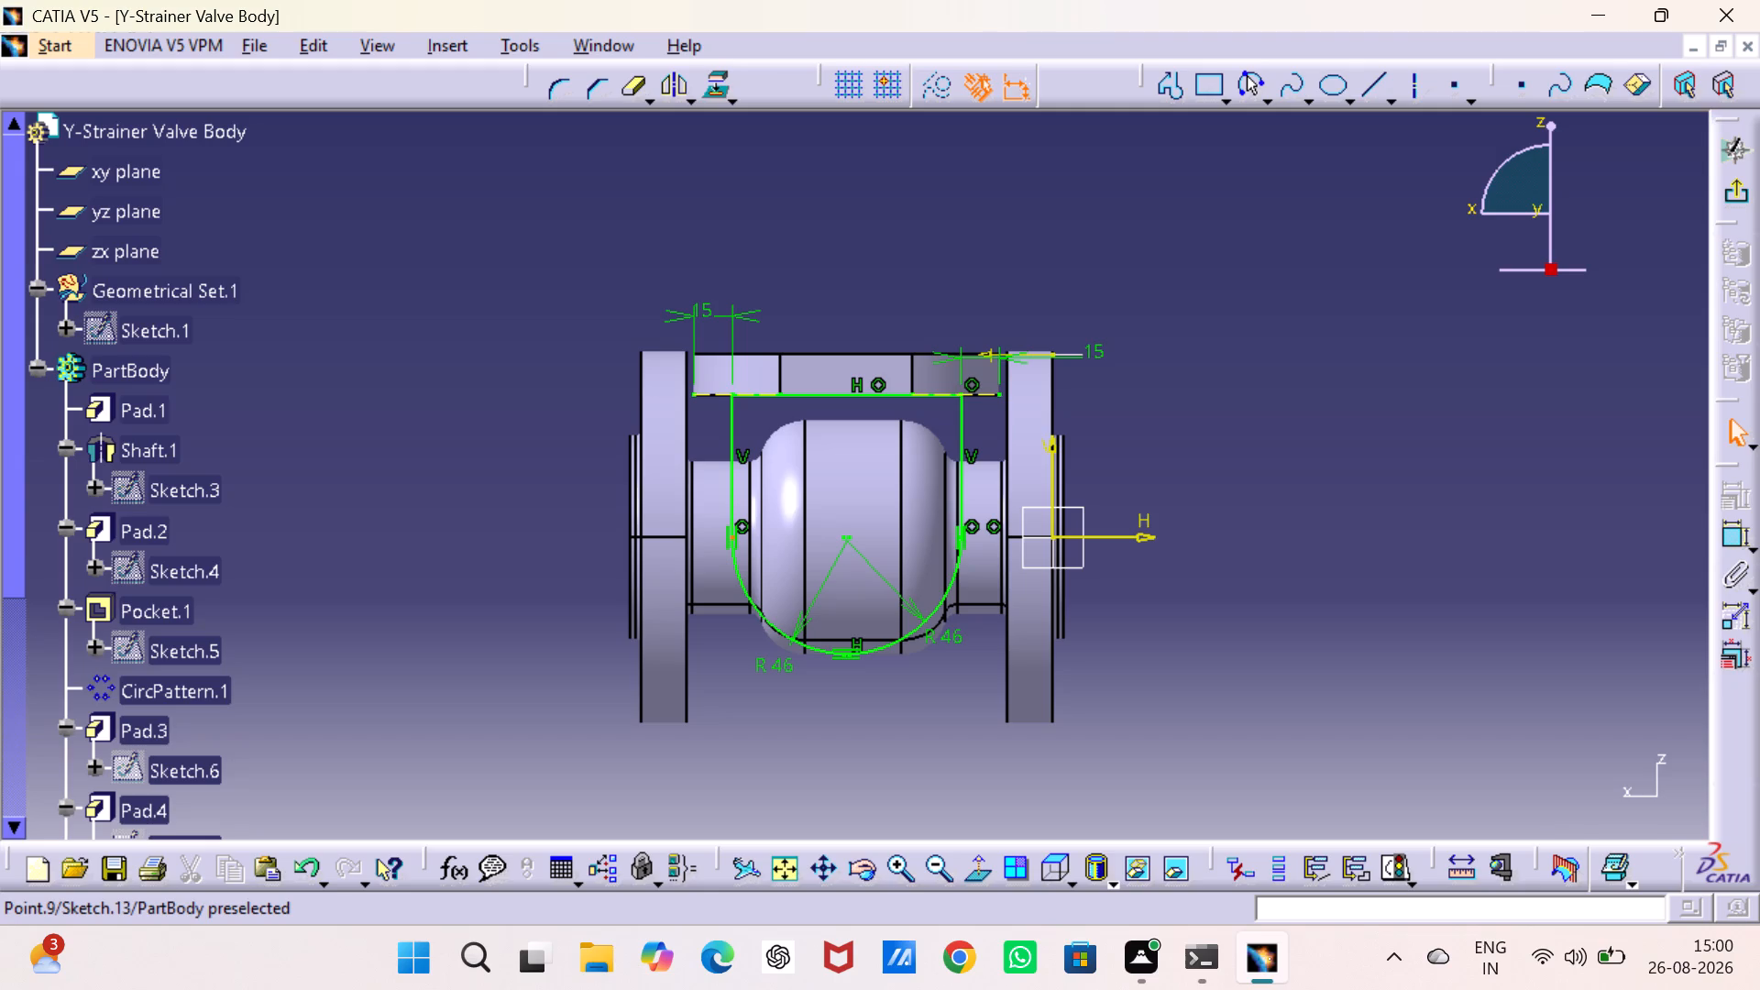
click(748, 601)
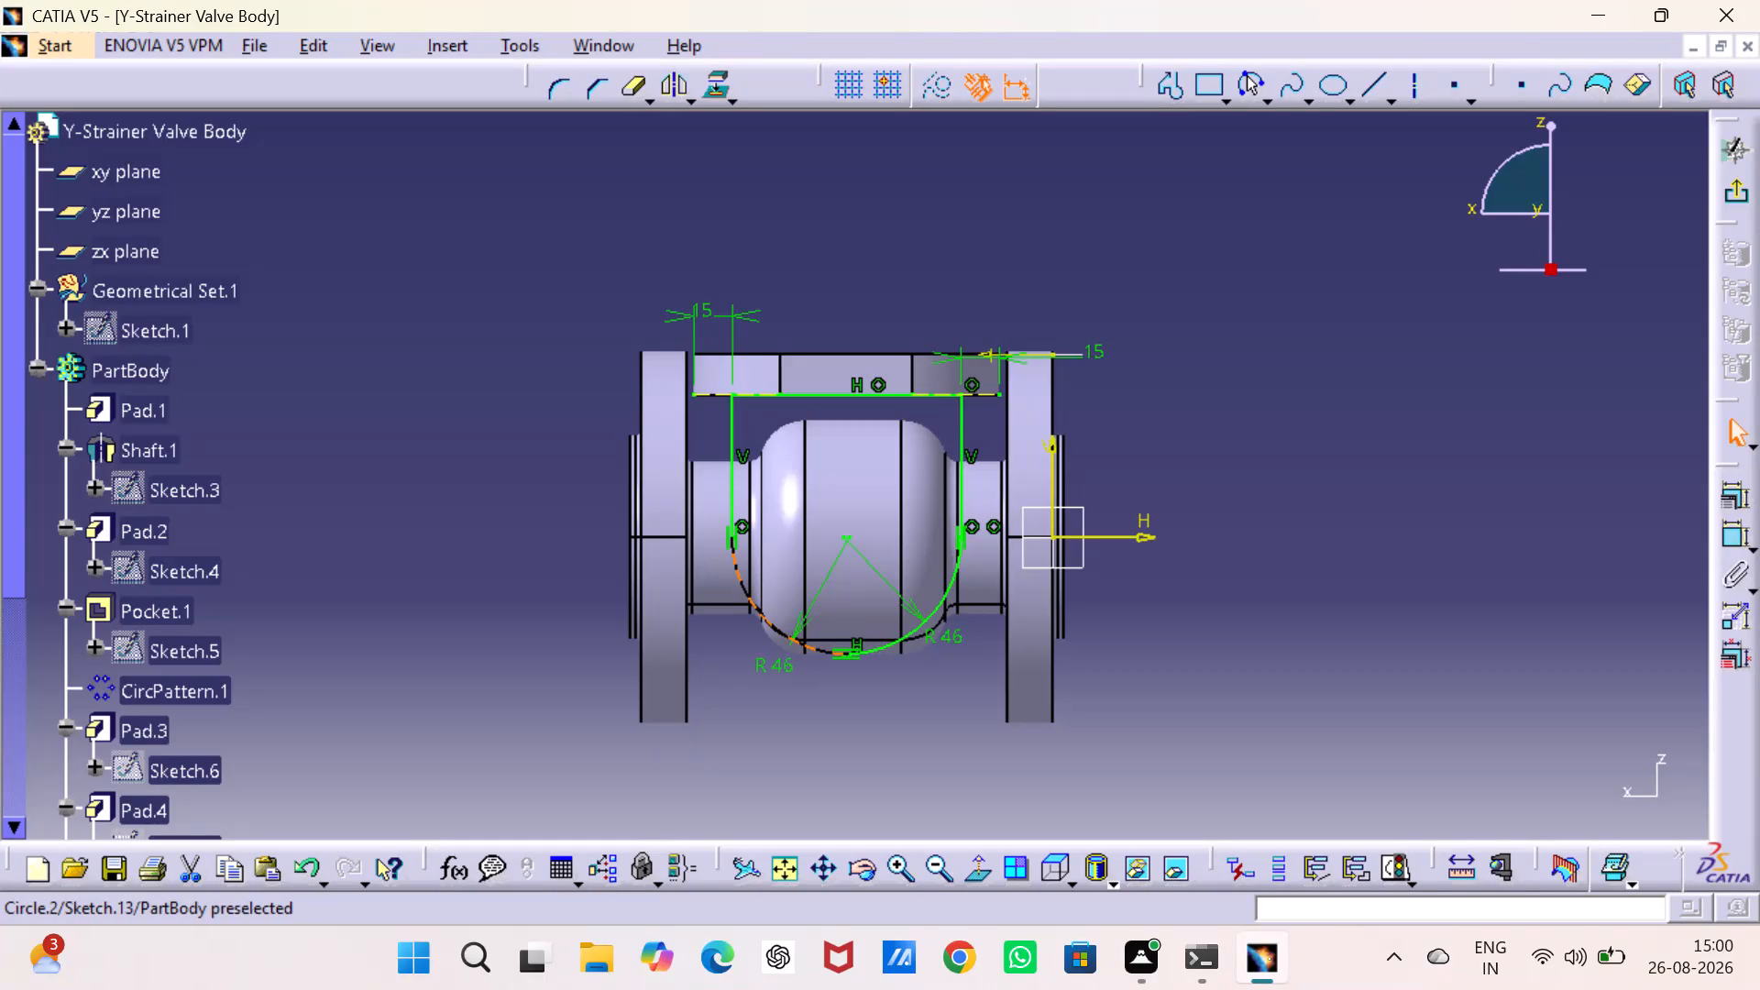
key(Delete)
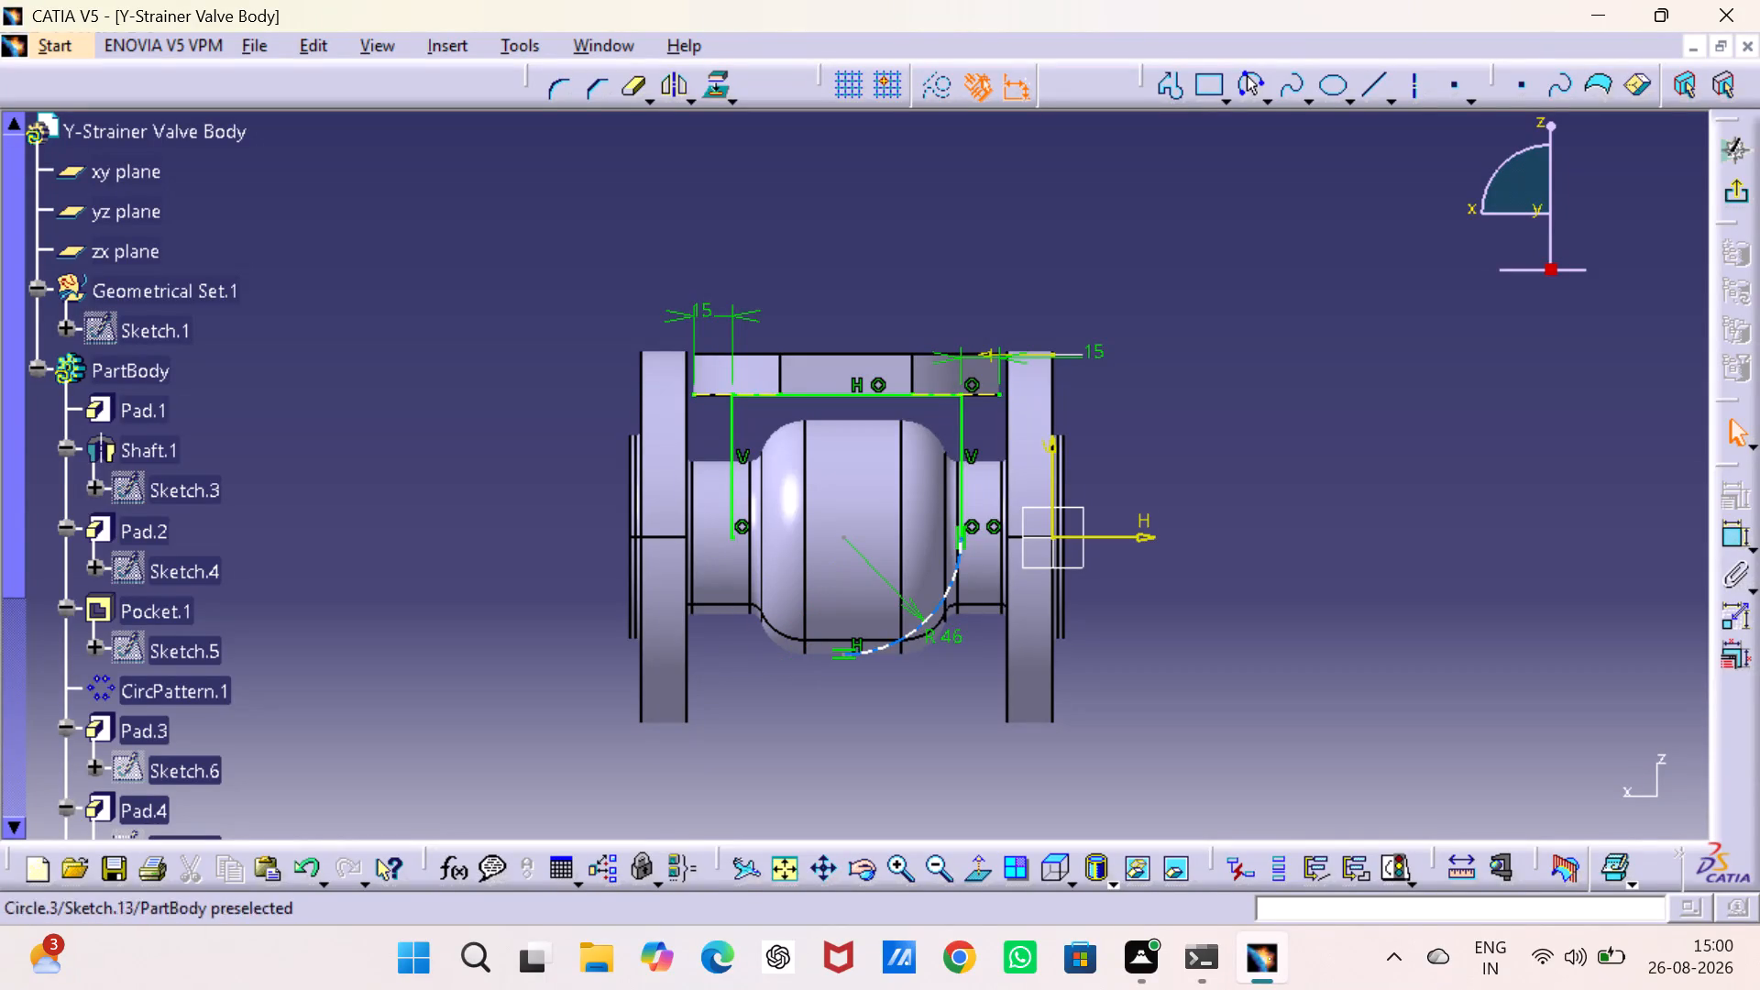
click(951, 588)
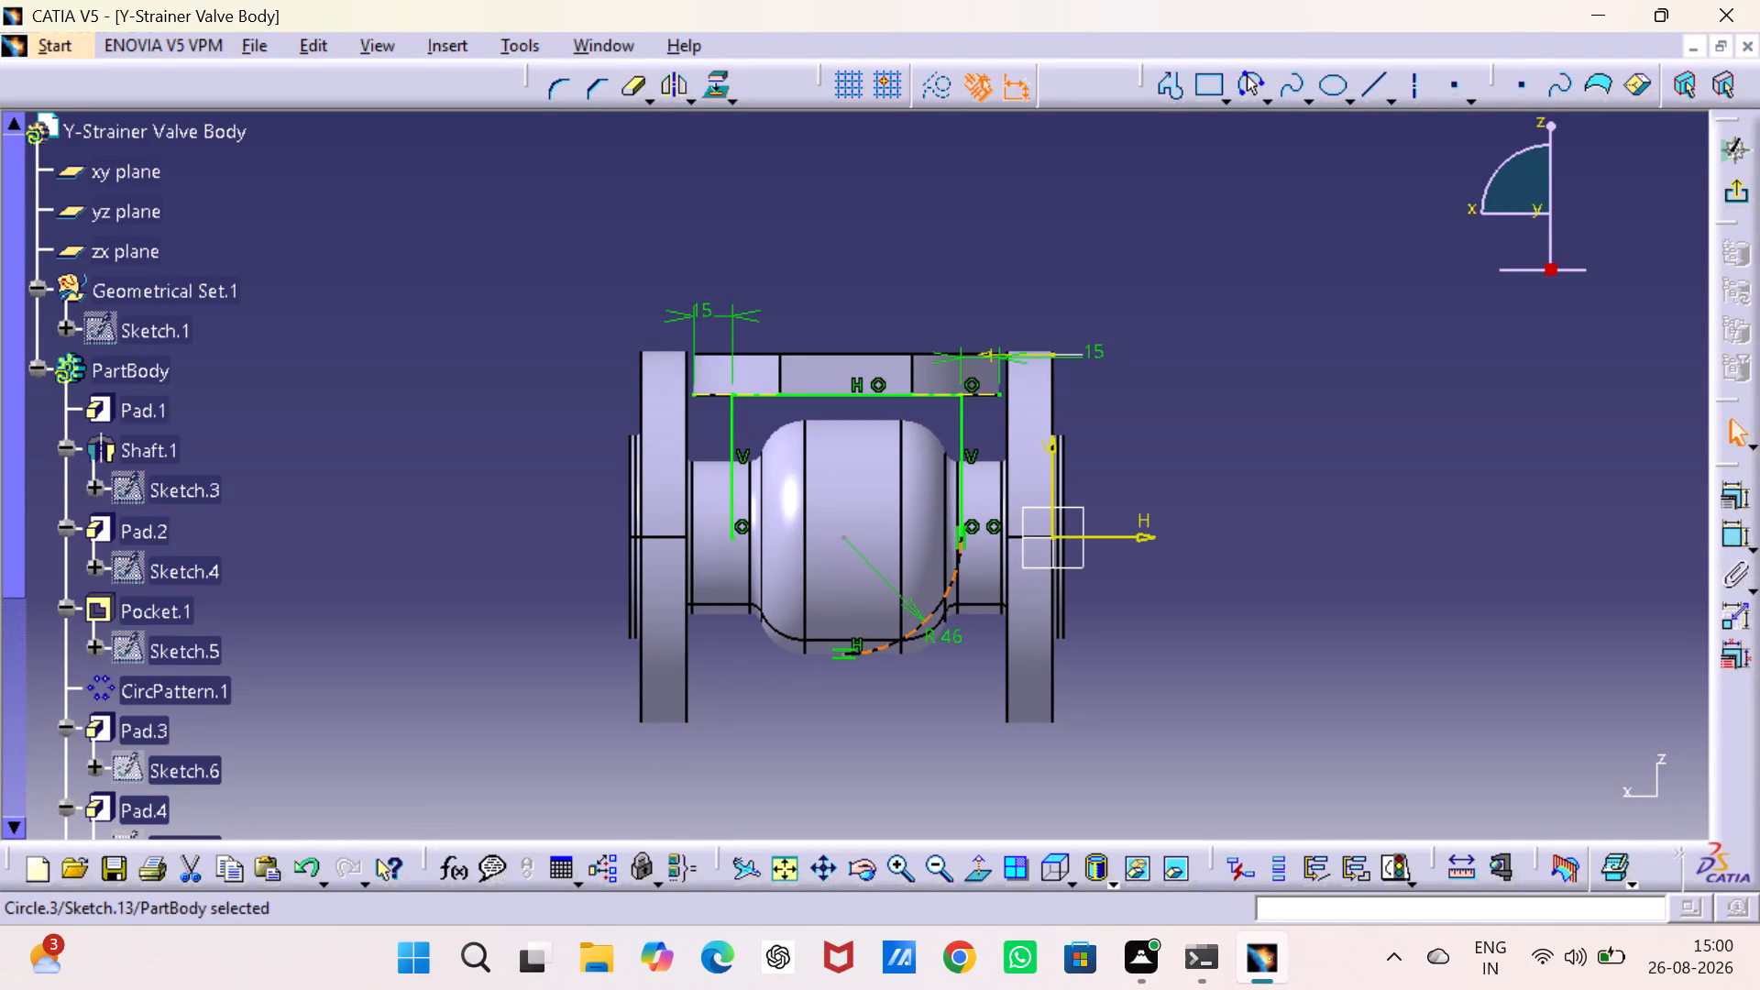
key(Delete)
click(1300, 523)
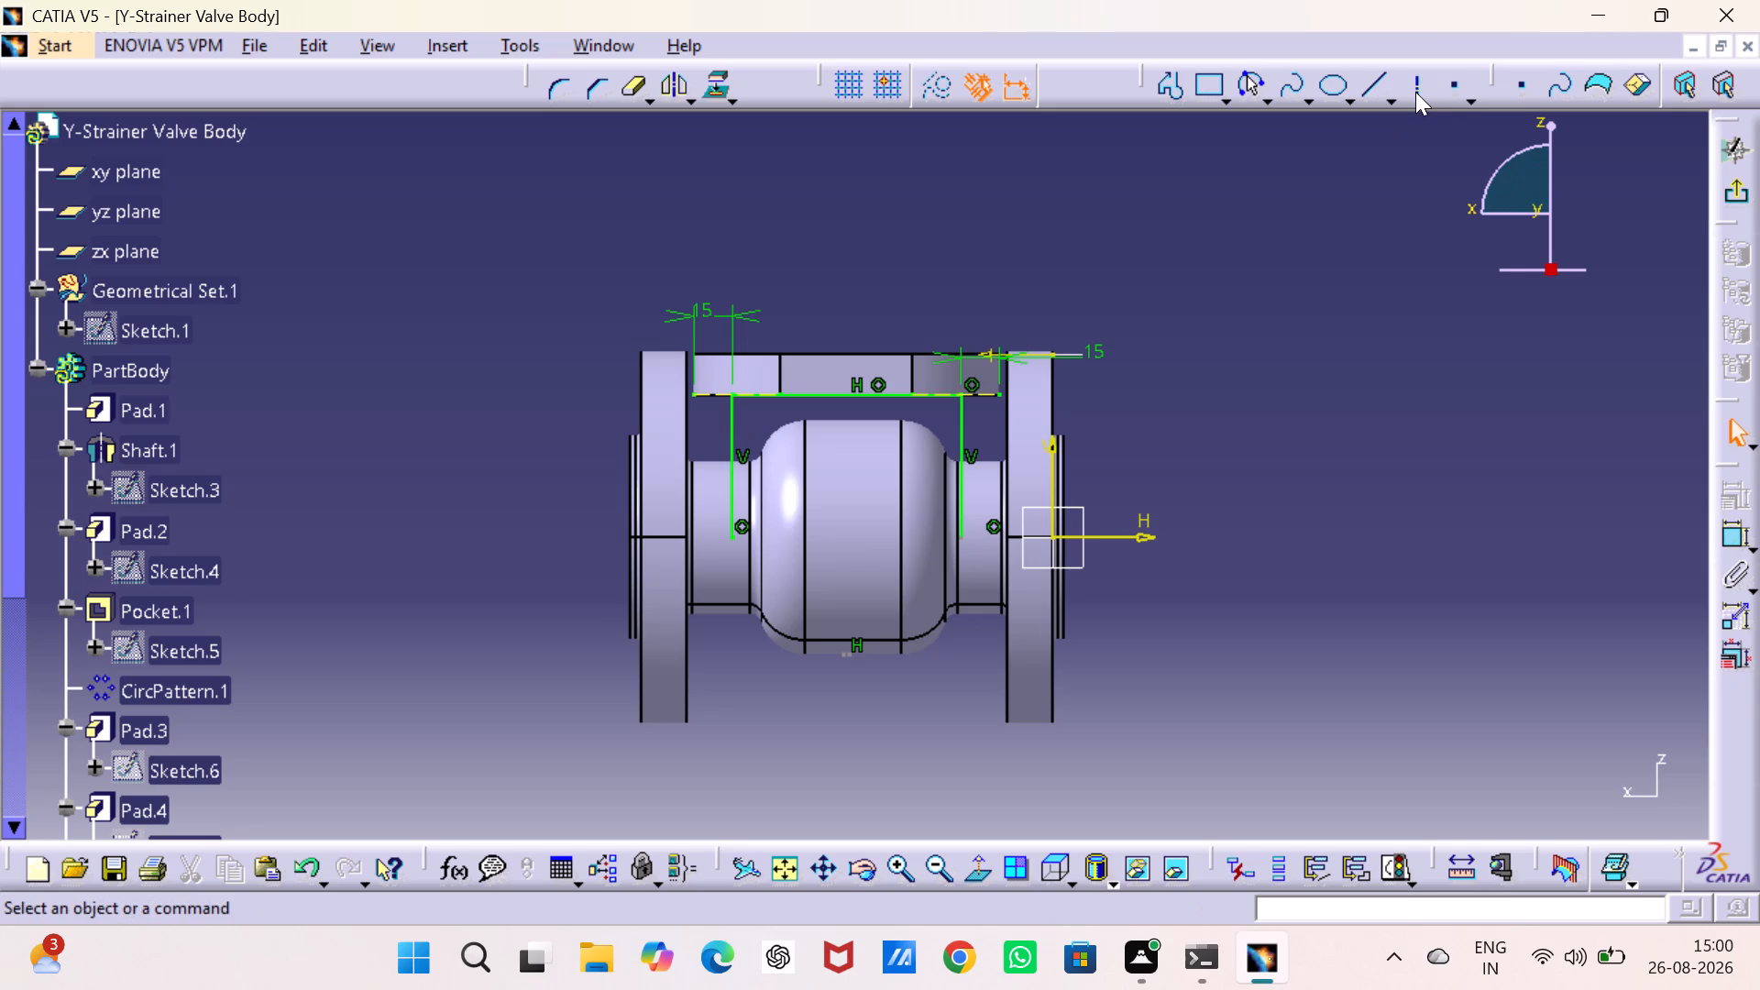
Close the profile with a horizontal line about 90 mm long joining the vertical lines' lower ends, and exit the sketch.
click(1171, 85)
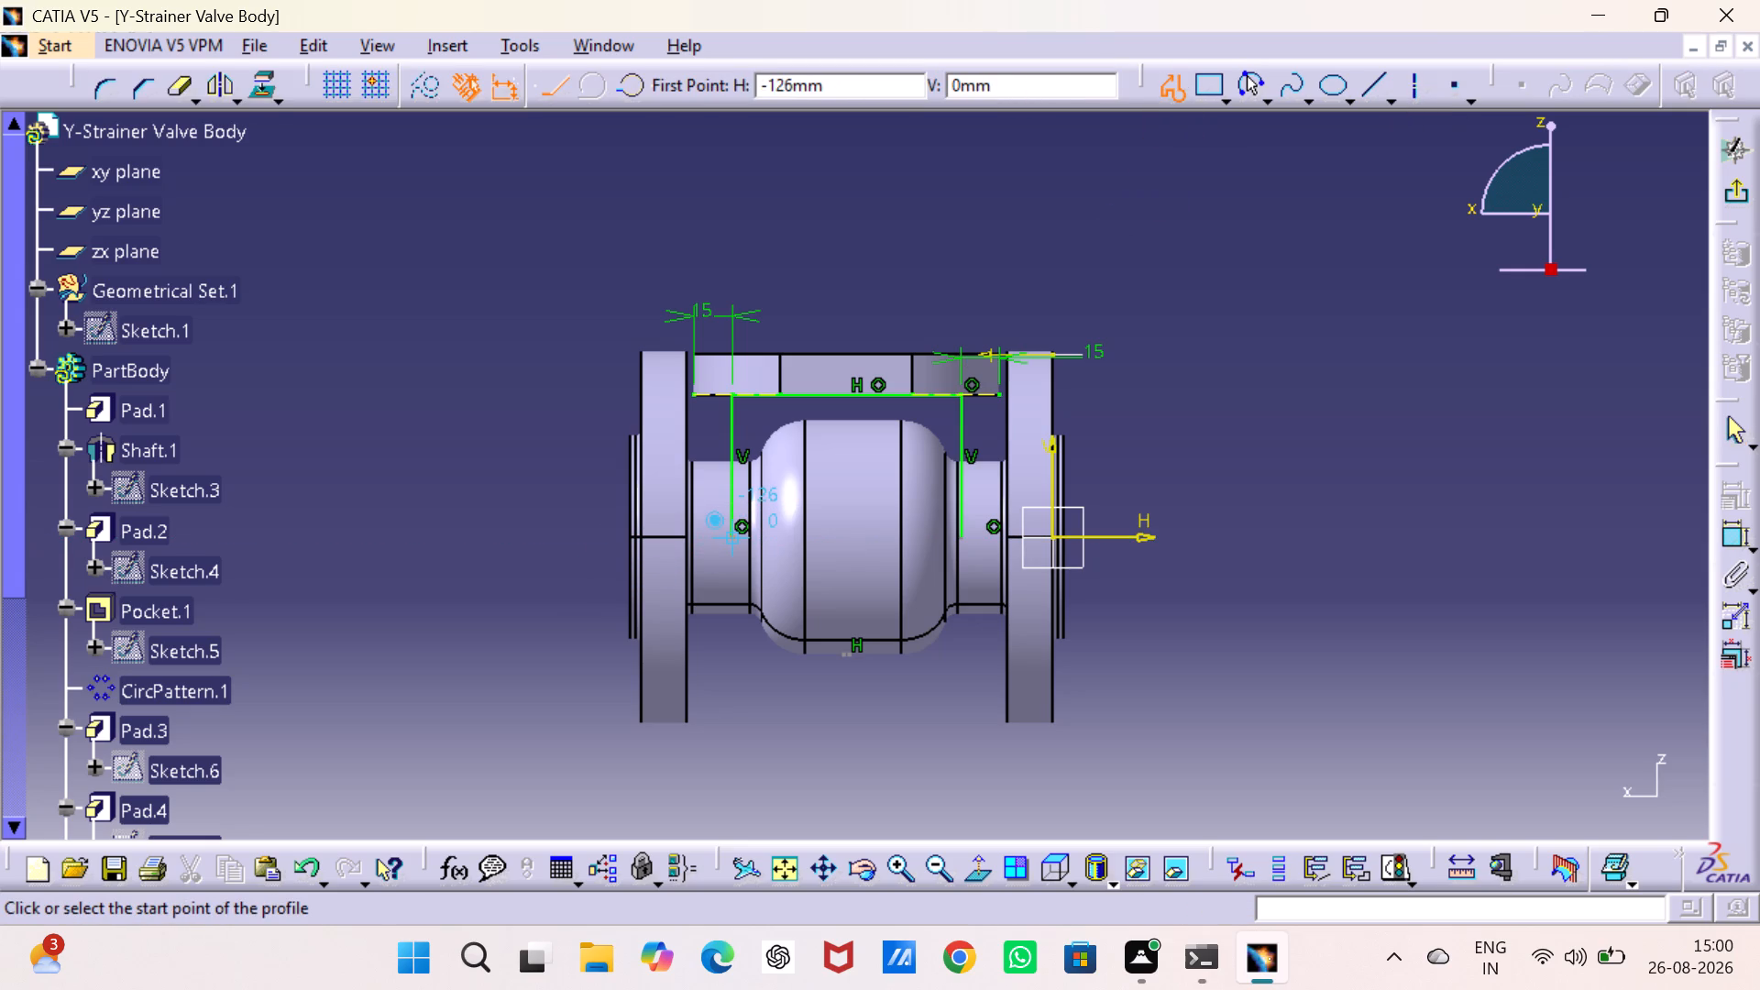
click(731, 536)
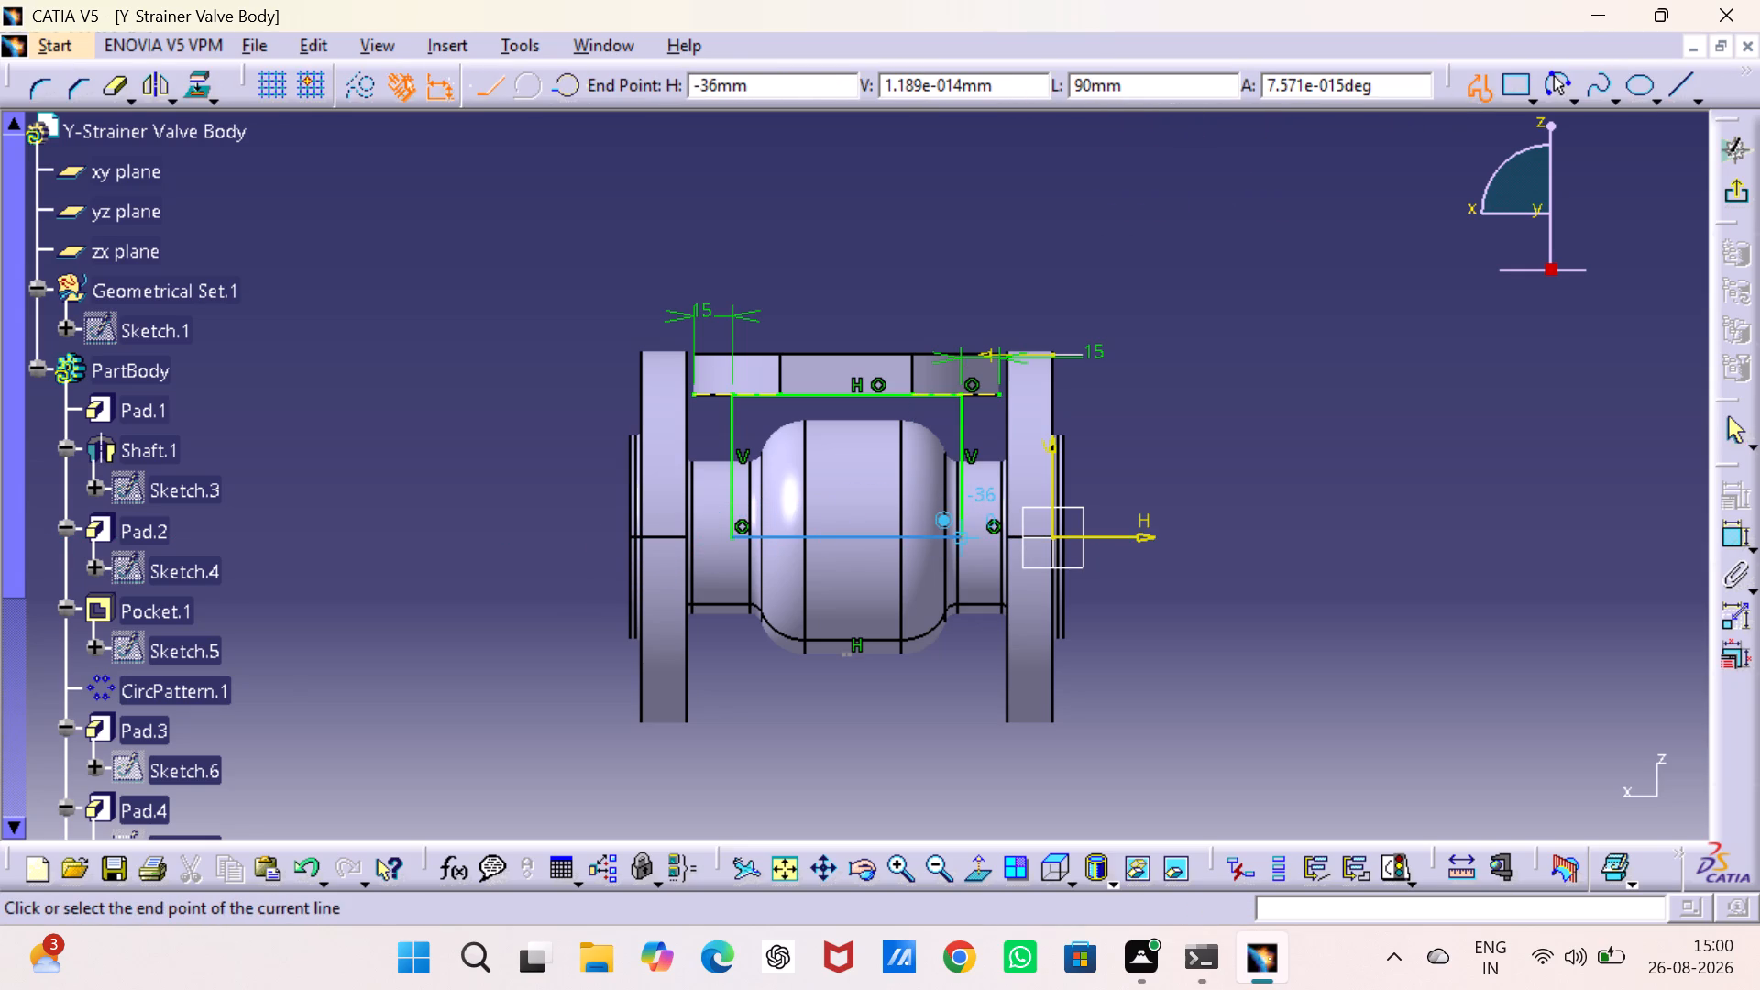
click(962, 535)
right_click(1356, 407)
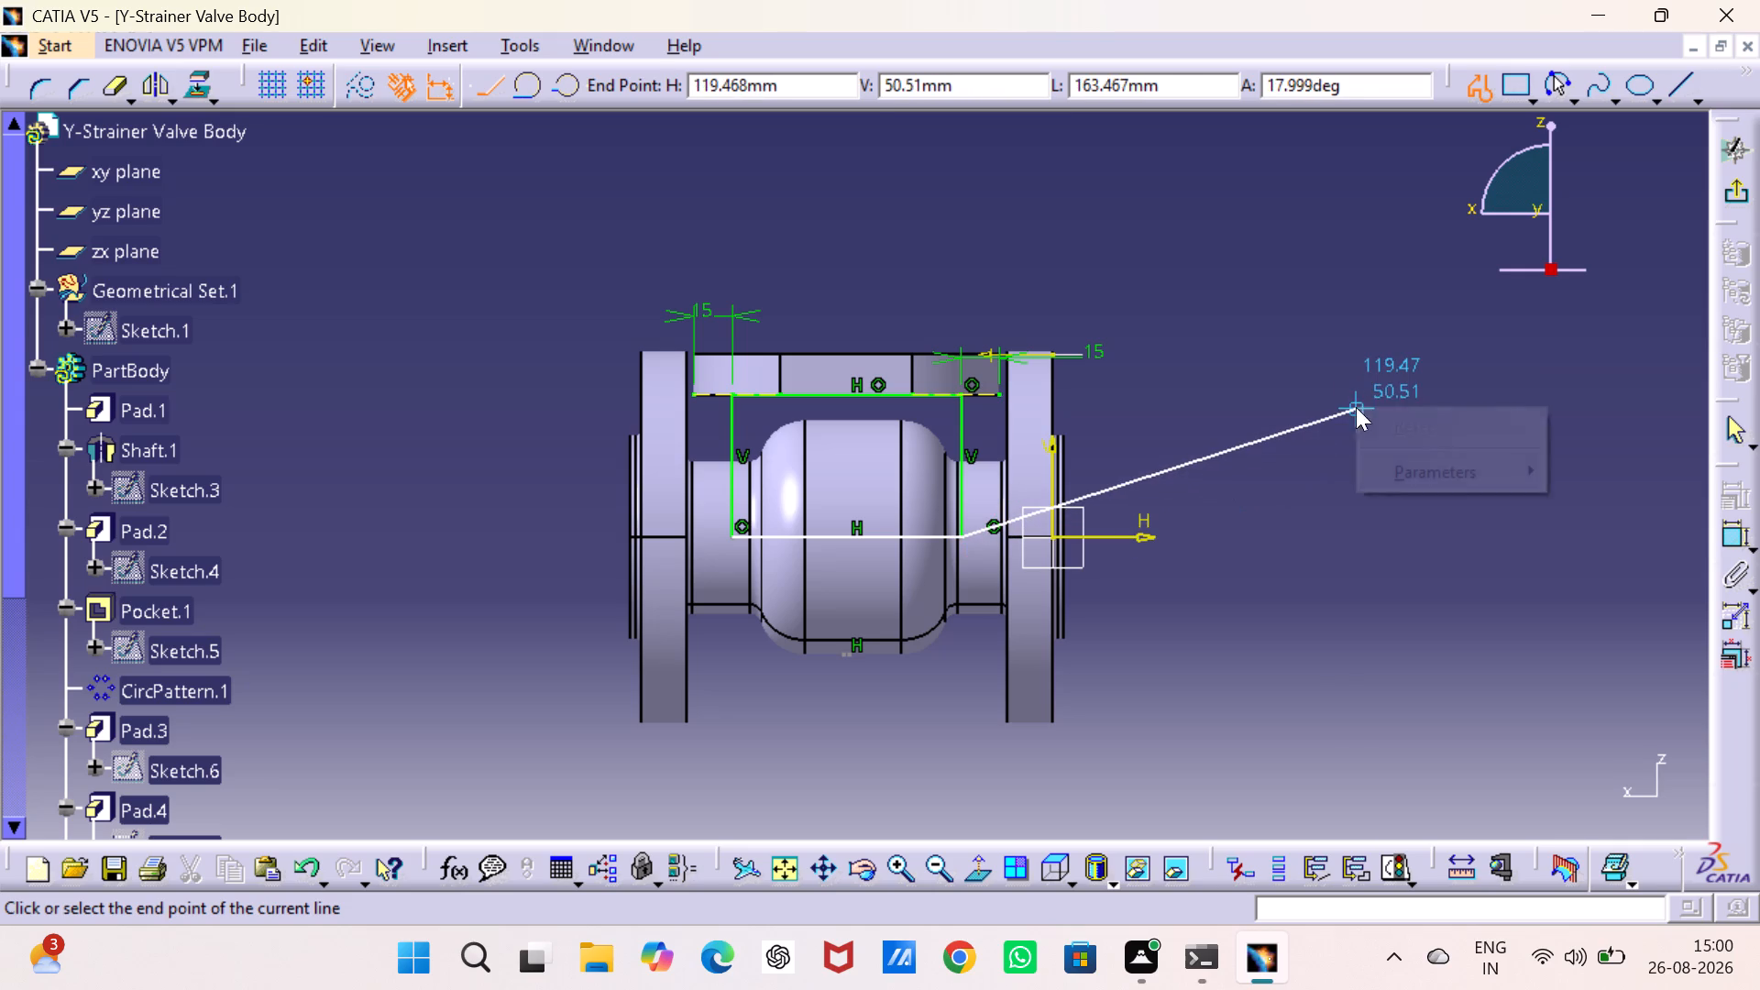
click(1734, 432)
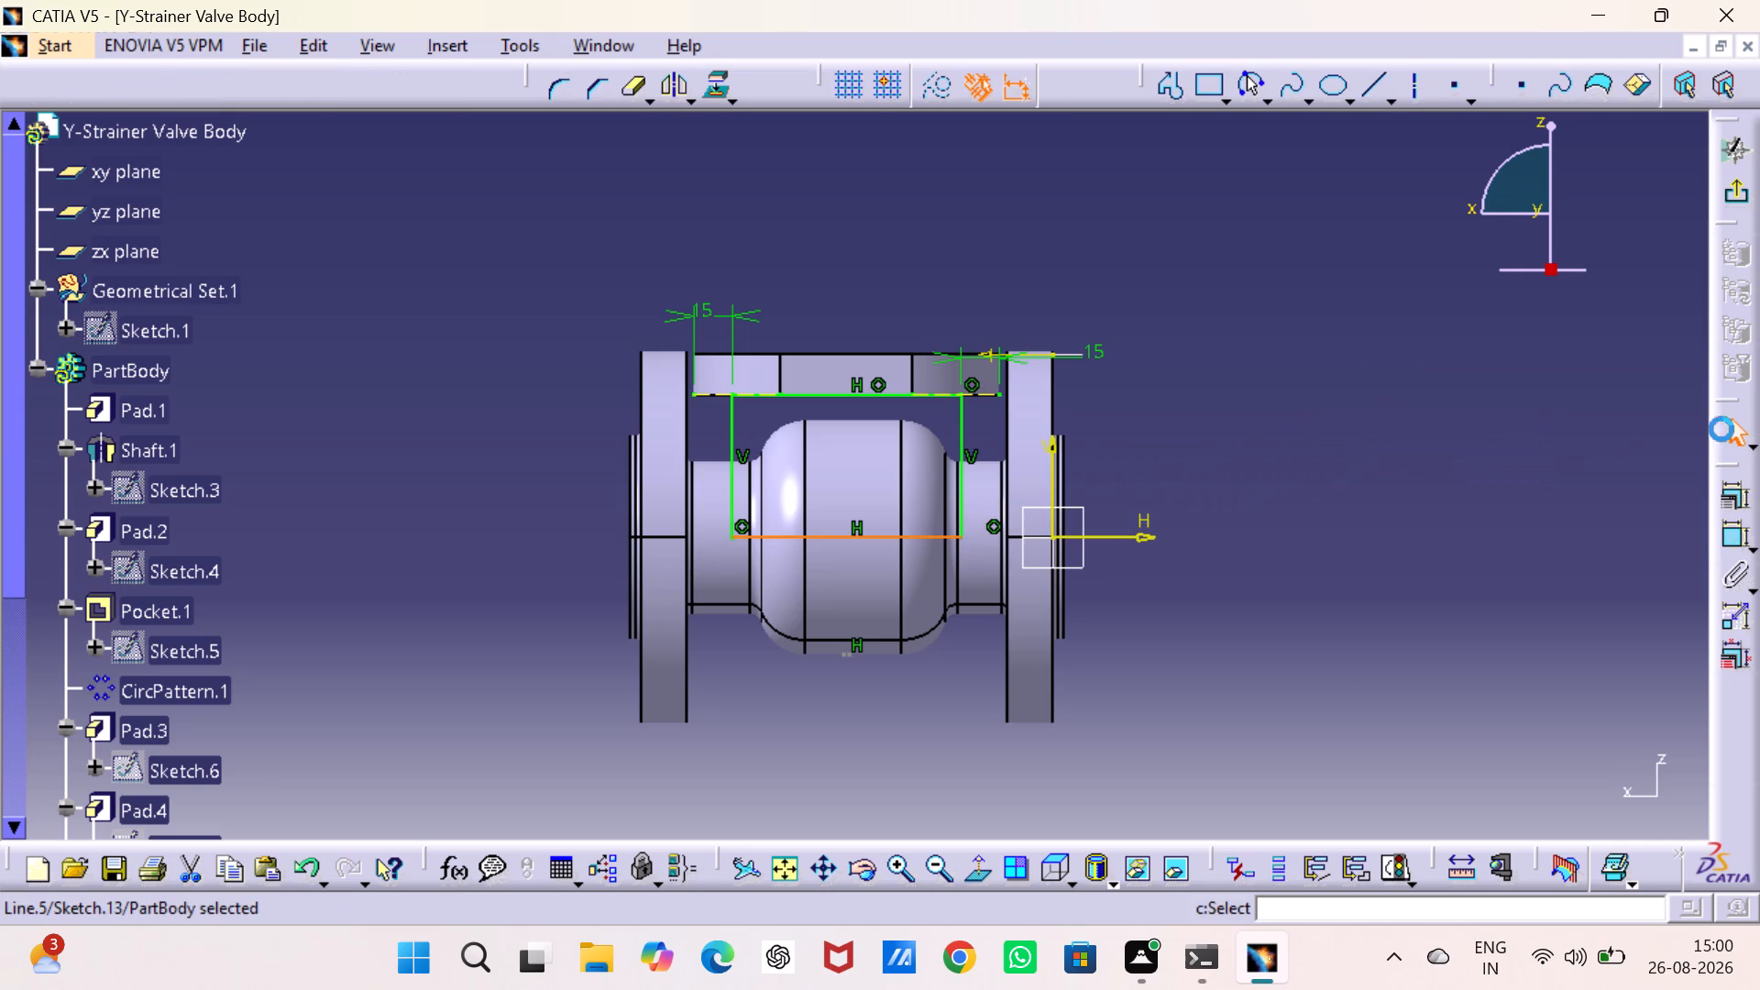
click(1239, 461)
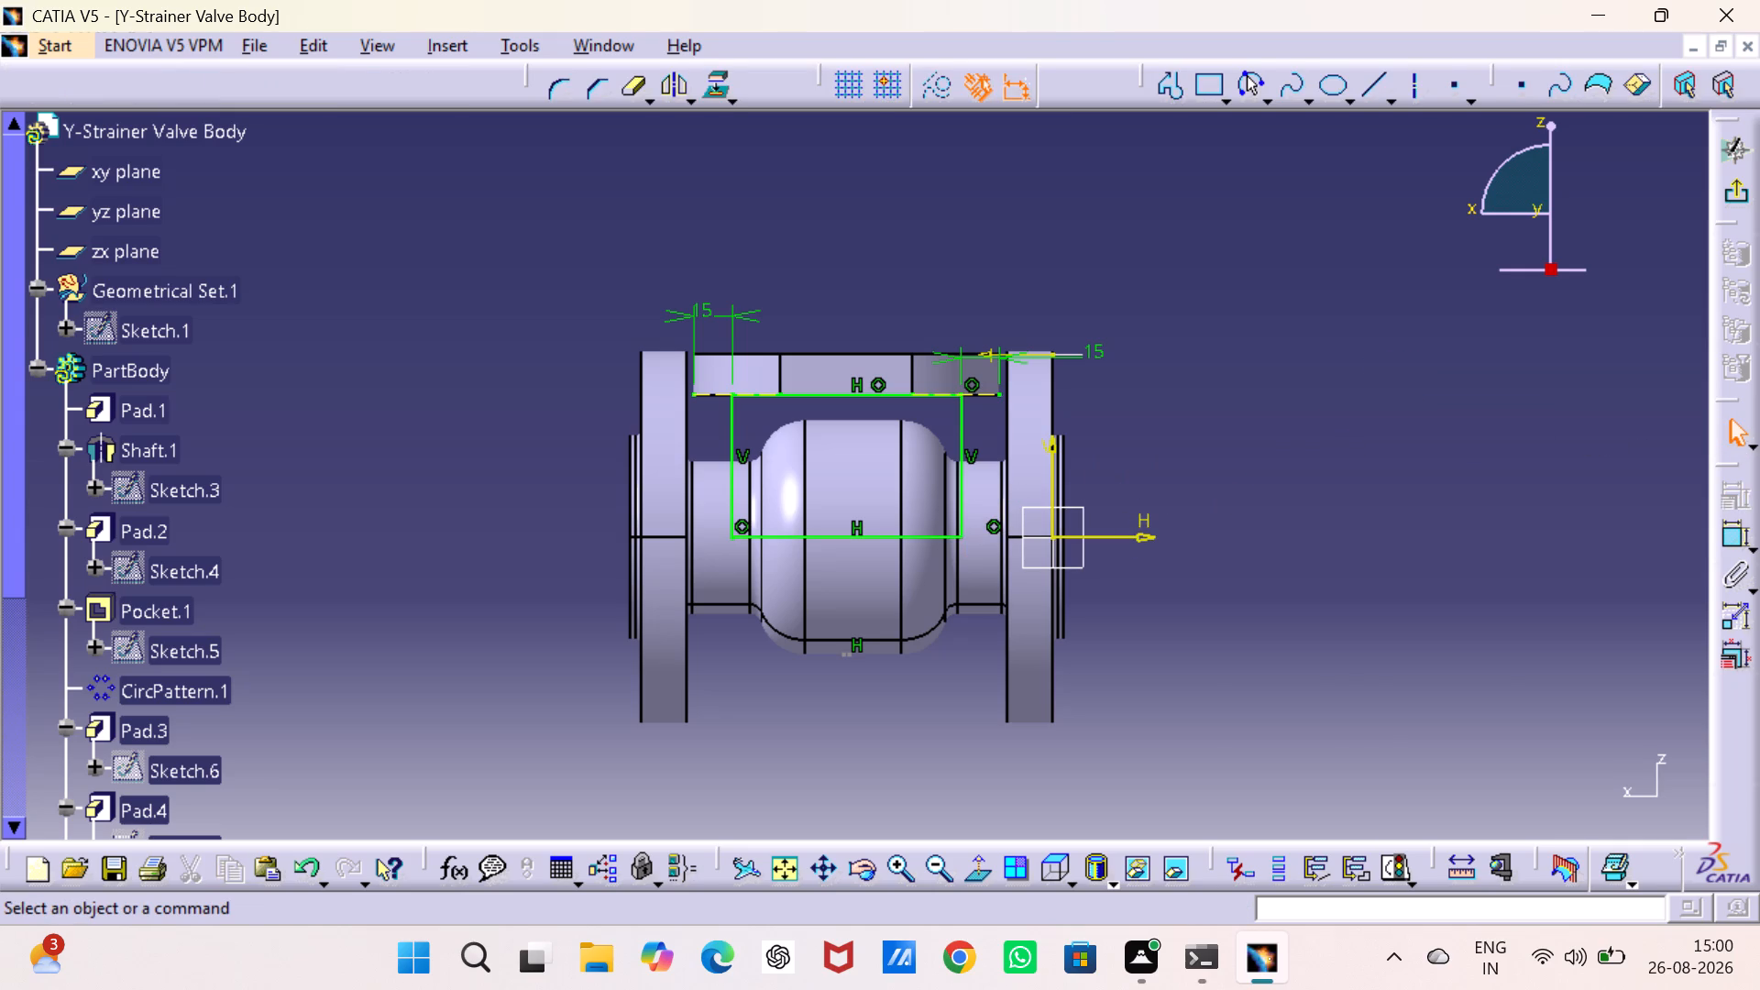
click(1734, 194)
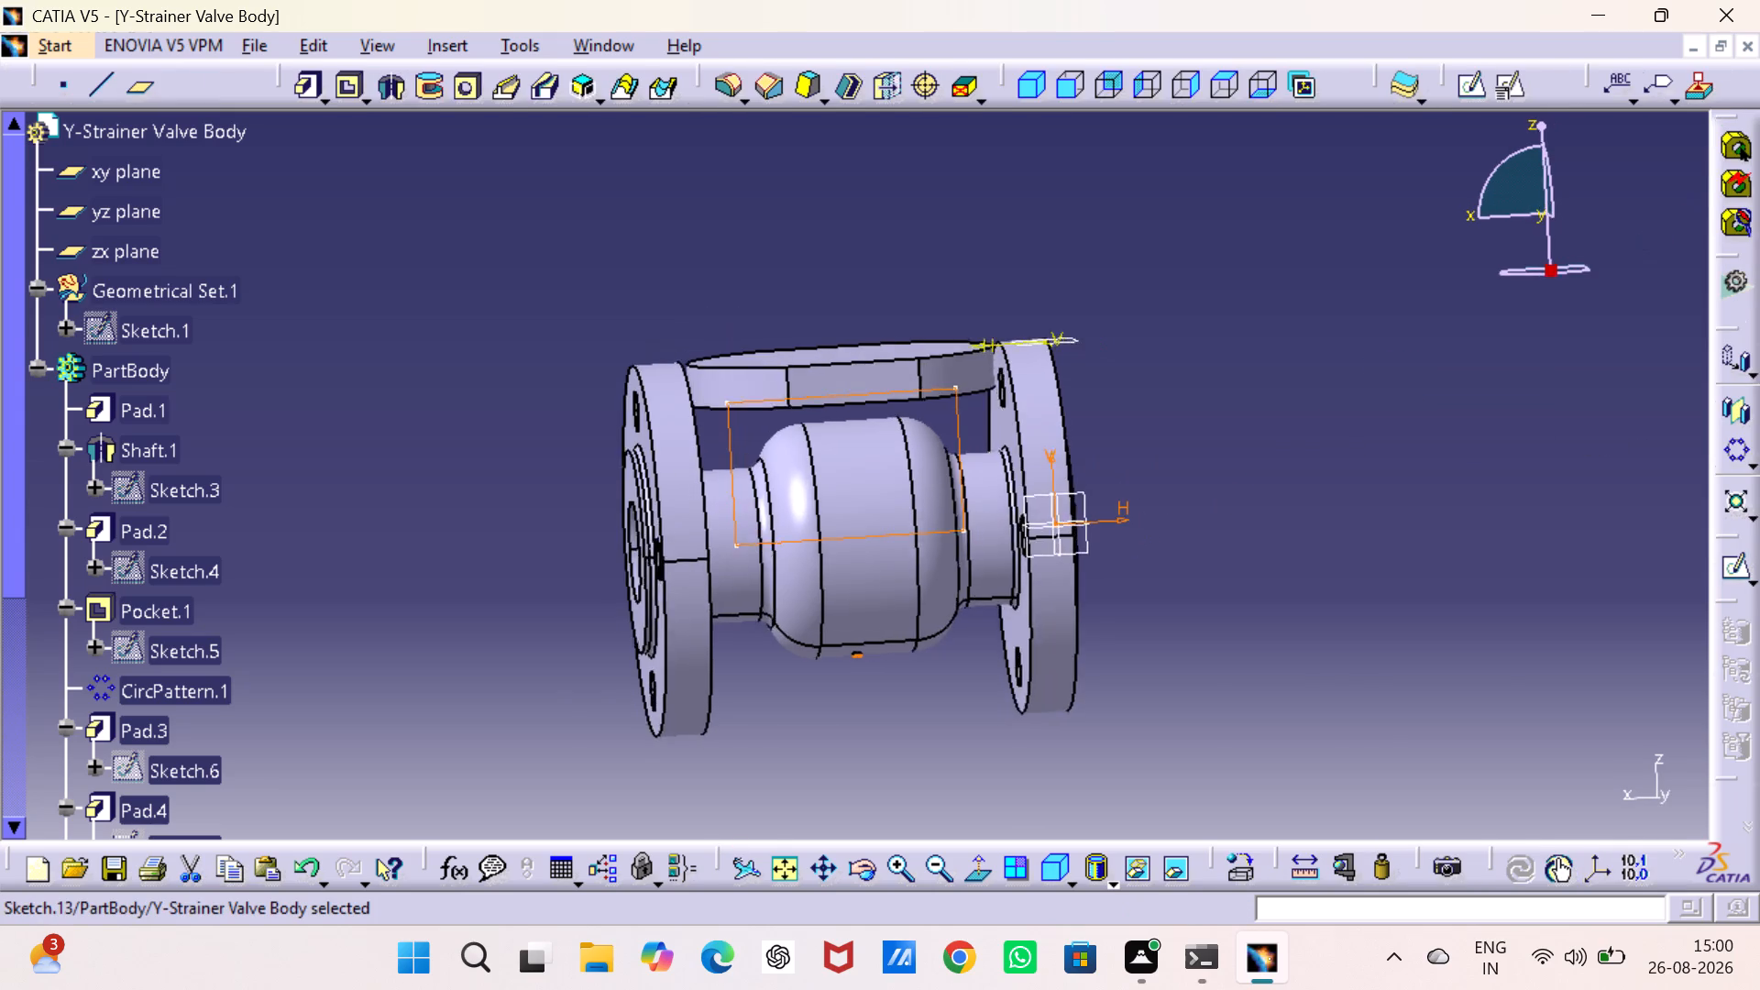
click(1298, 373)
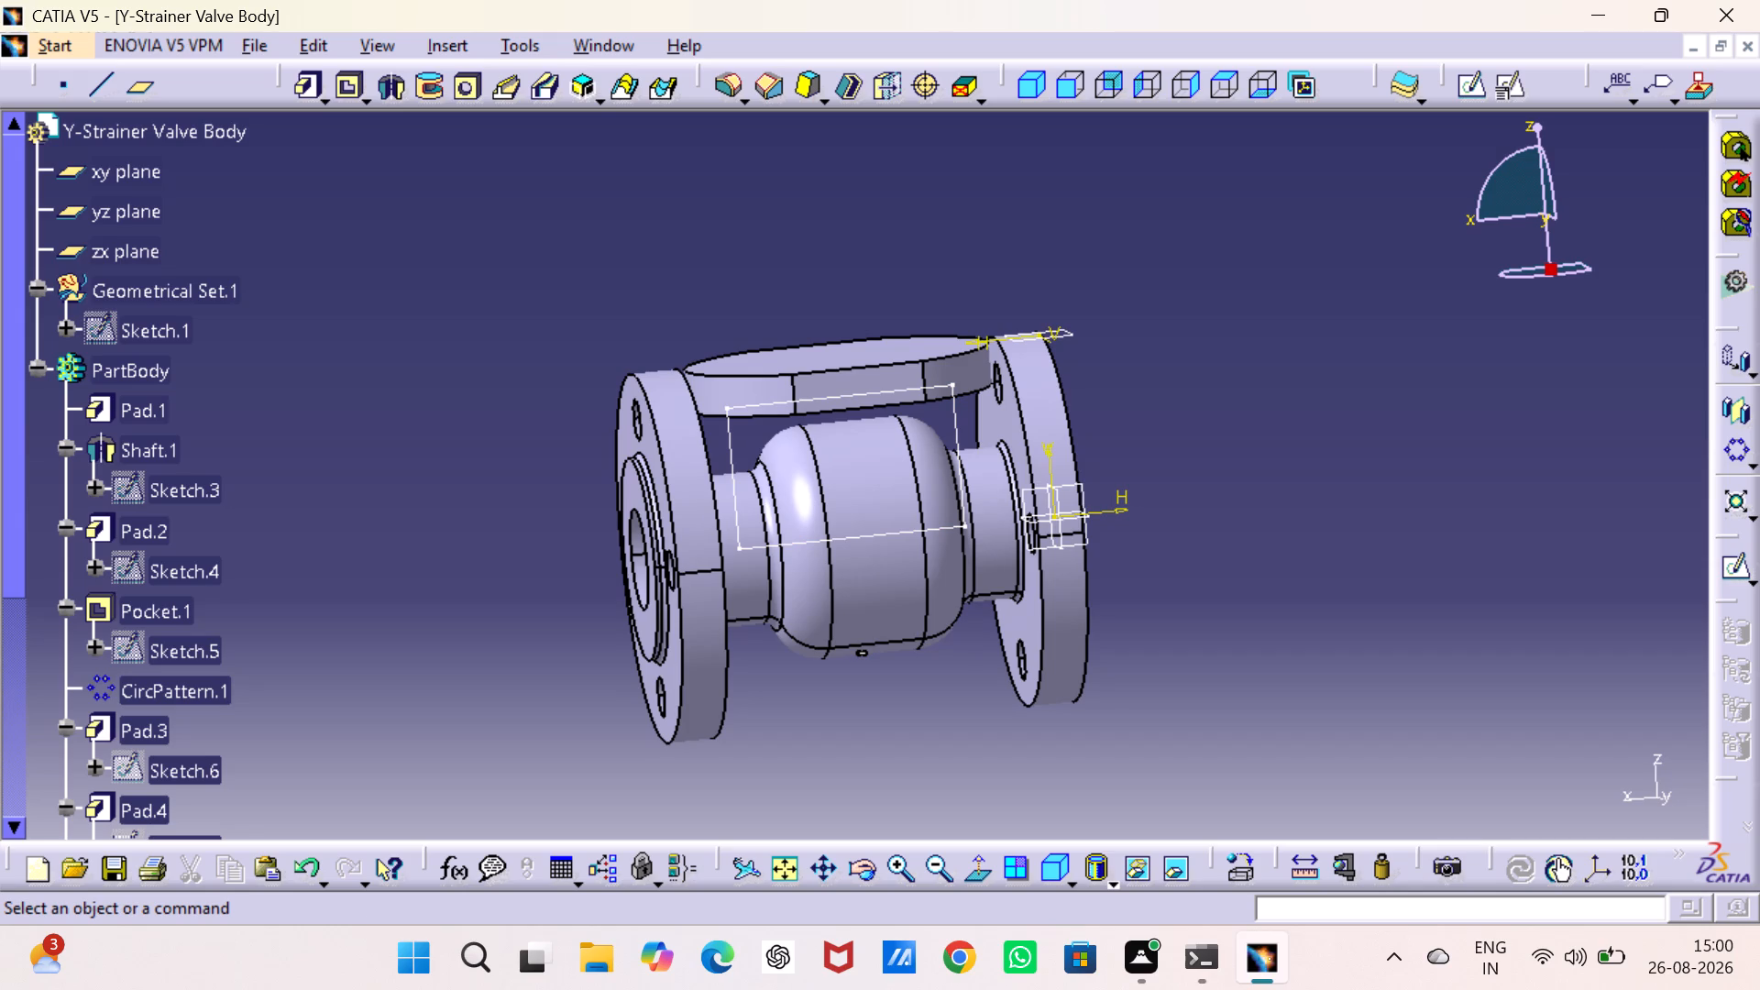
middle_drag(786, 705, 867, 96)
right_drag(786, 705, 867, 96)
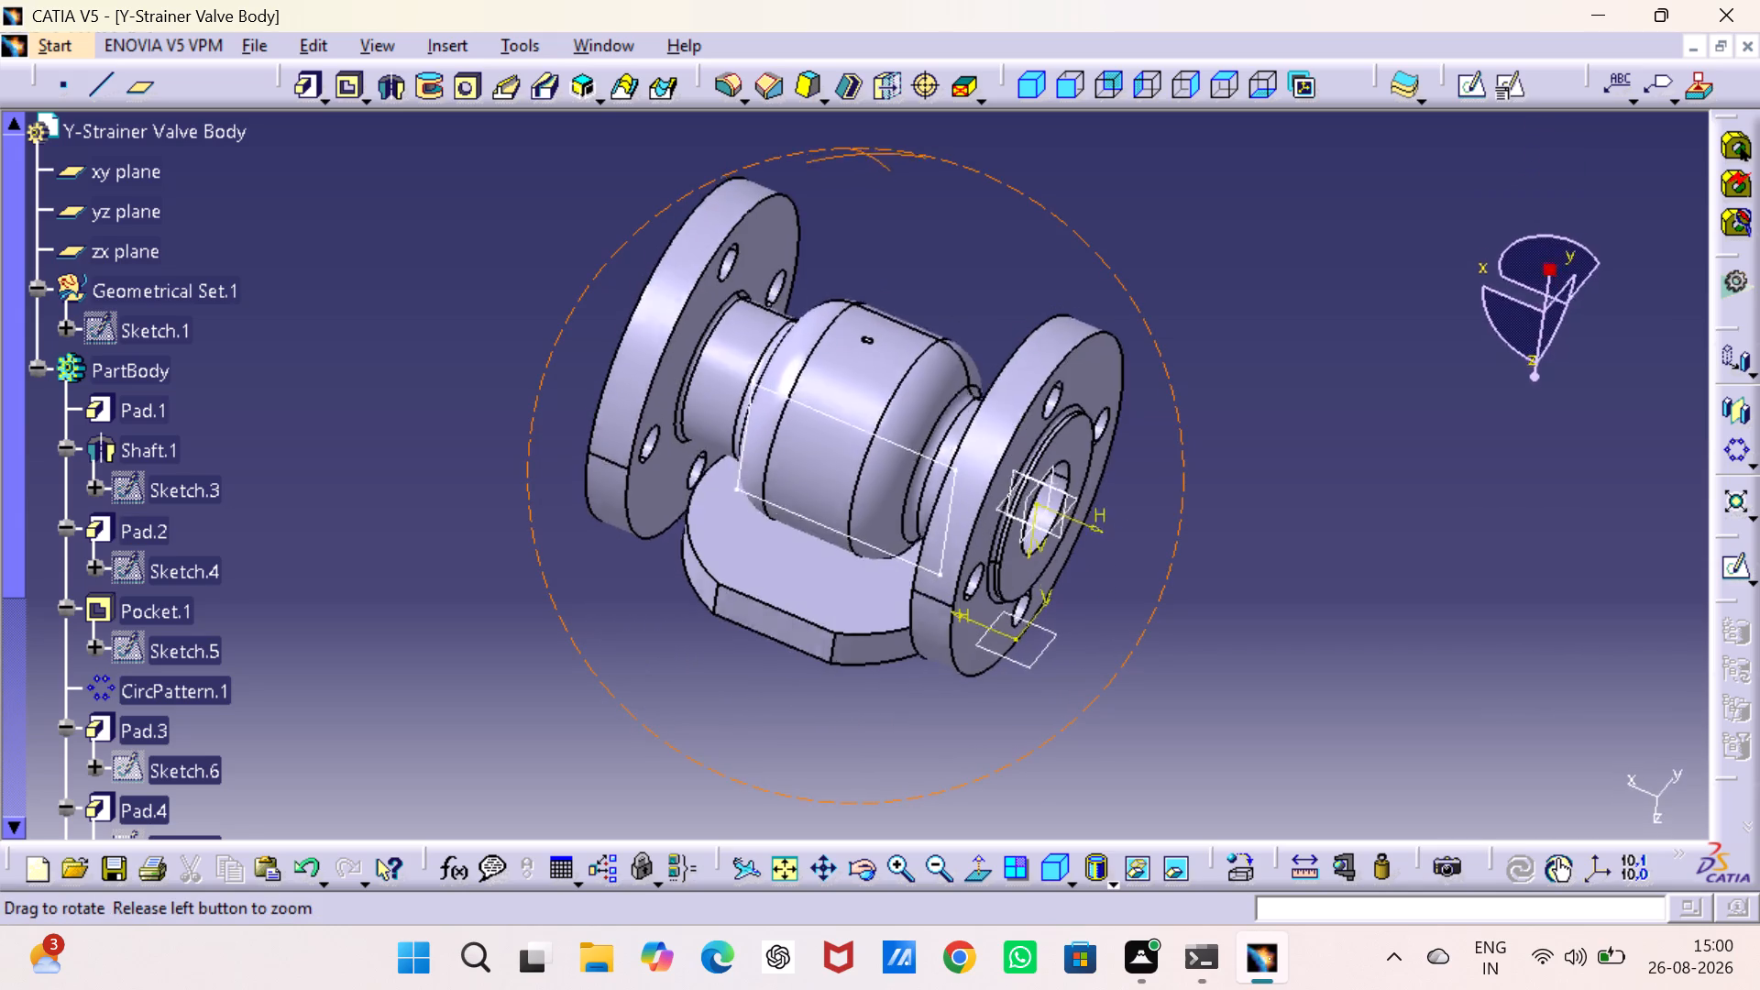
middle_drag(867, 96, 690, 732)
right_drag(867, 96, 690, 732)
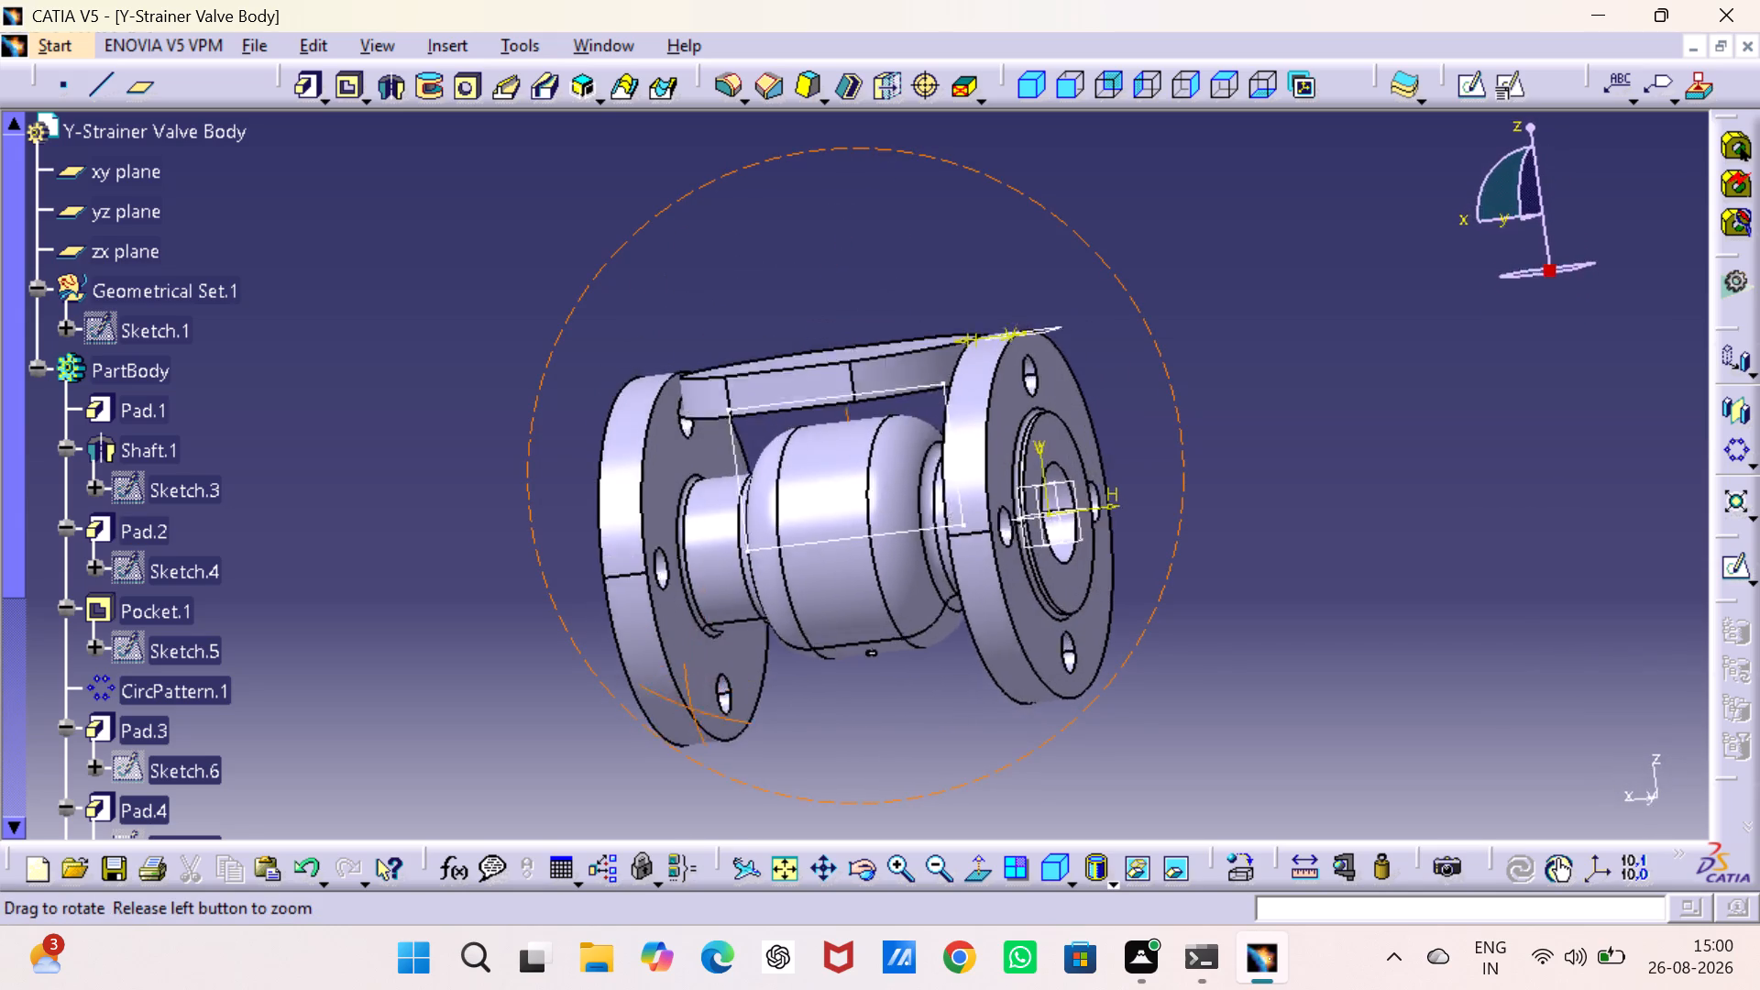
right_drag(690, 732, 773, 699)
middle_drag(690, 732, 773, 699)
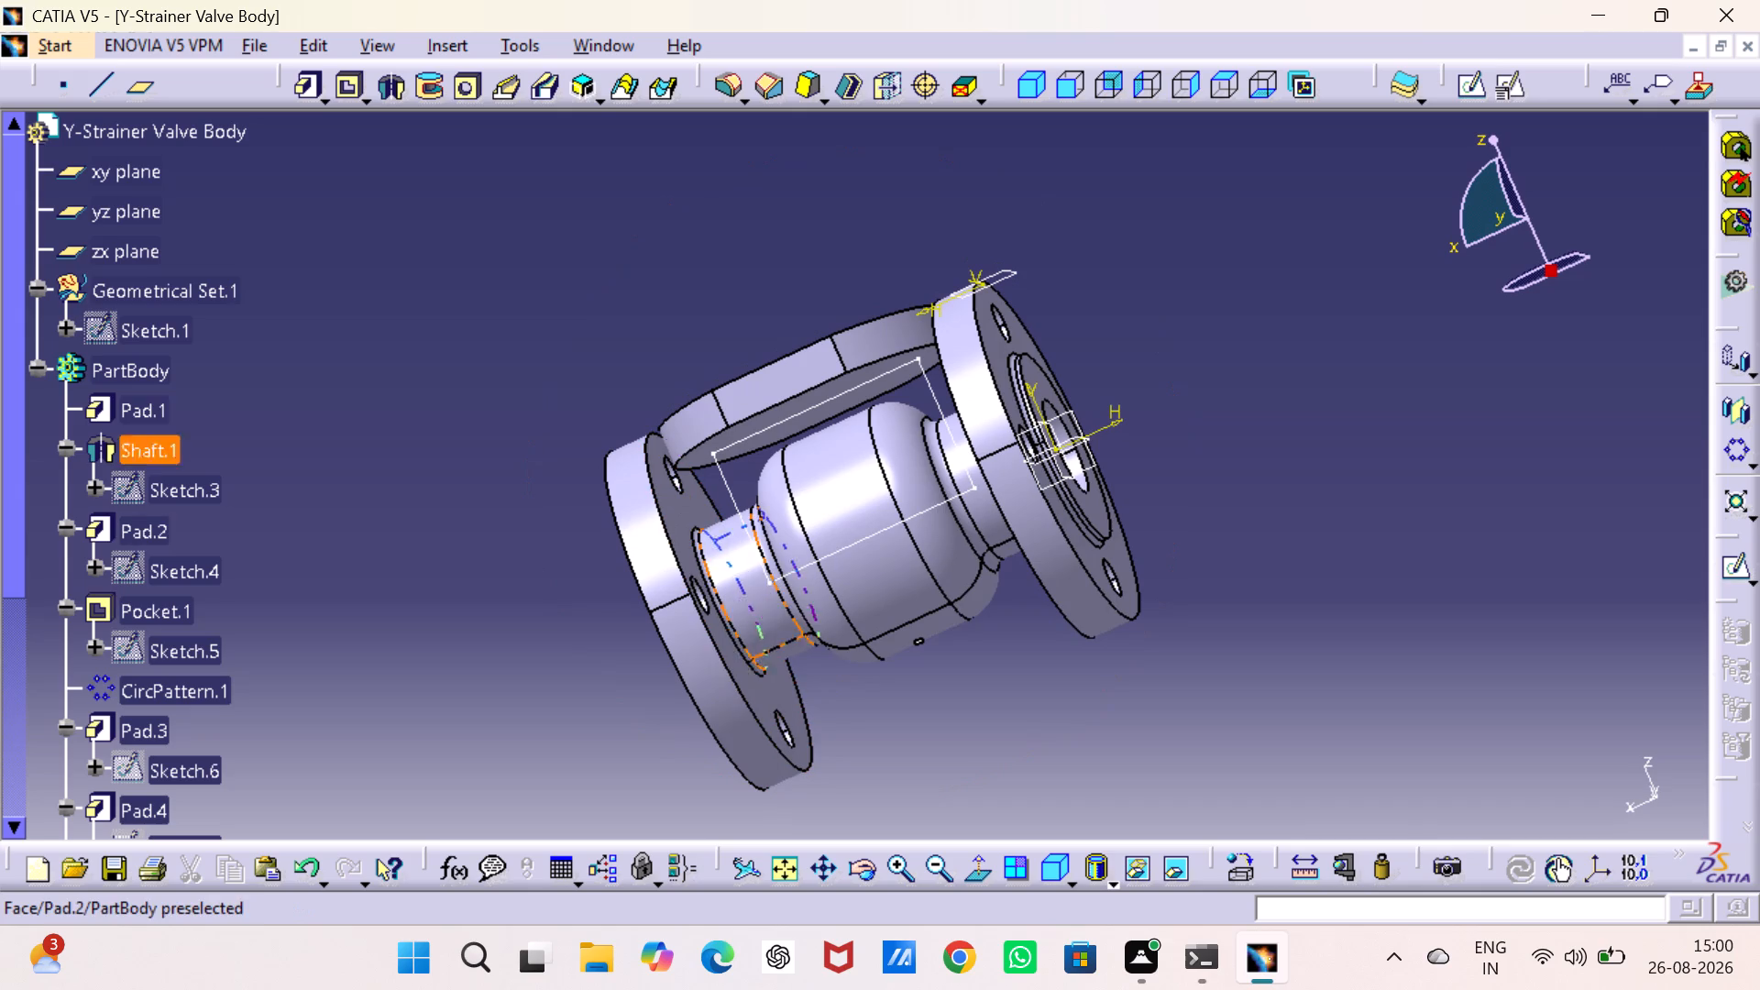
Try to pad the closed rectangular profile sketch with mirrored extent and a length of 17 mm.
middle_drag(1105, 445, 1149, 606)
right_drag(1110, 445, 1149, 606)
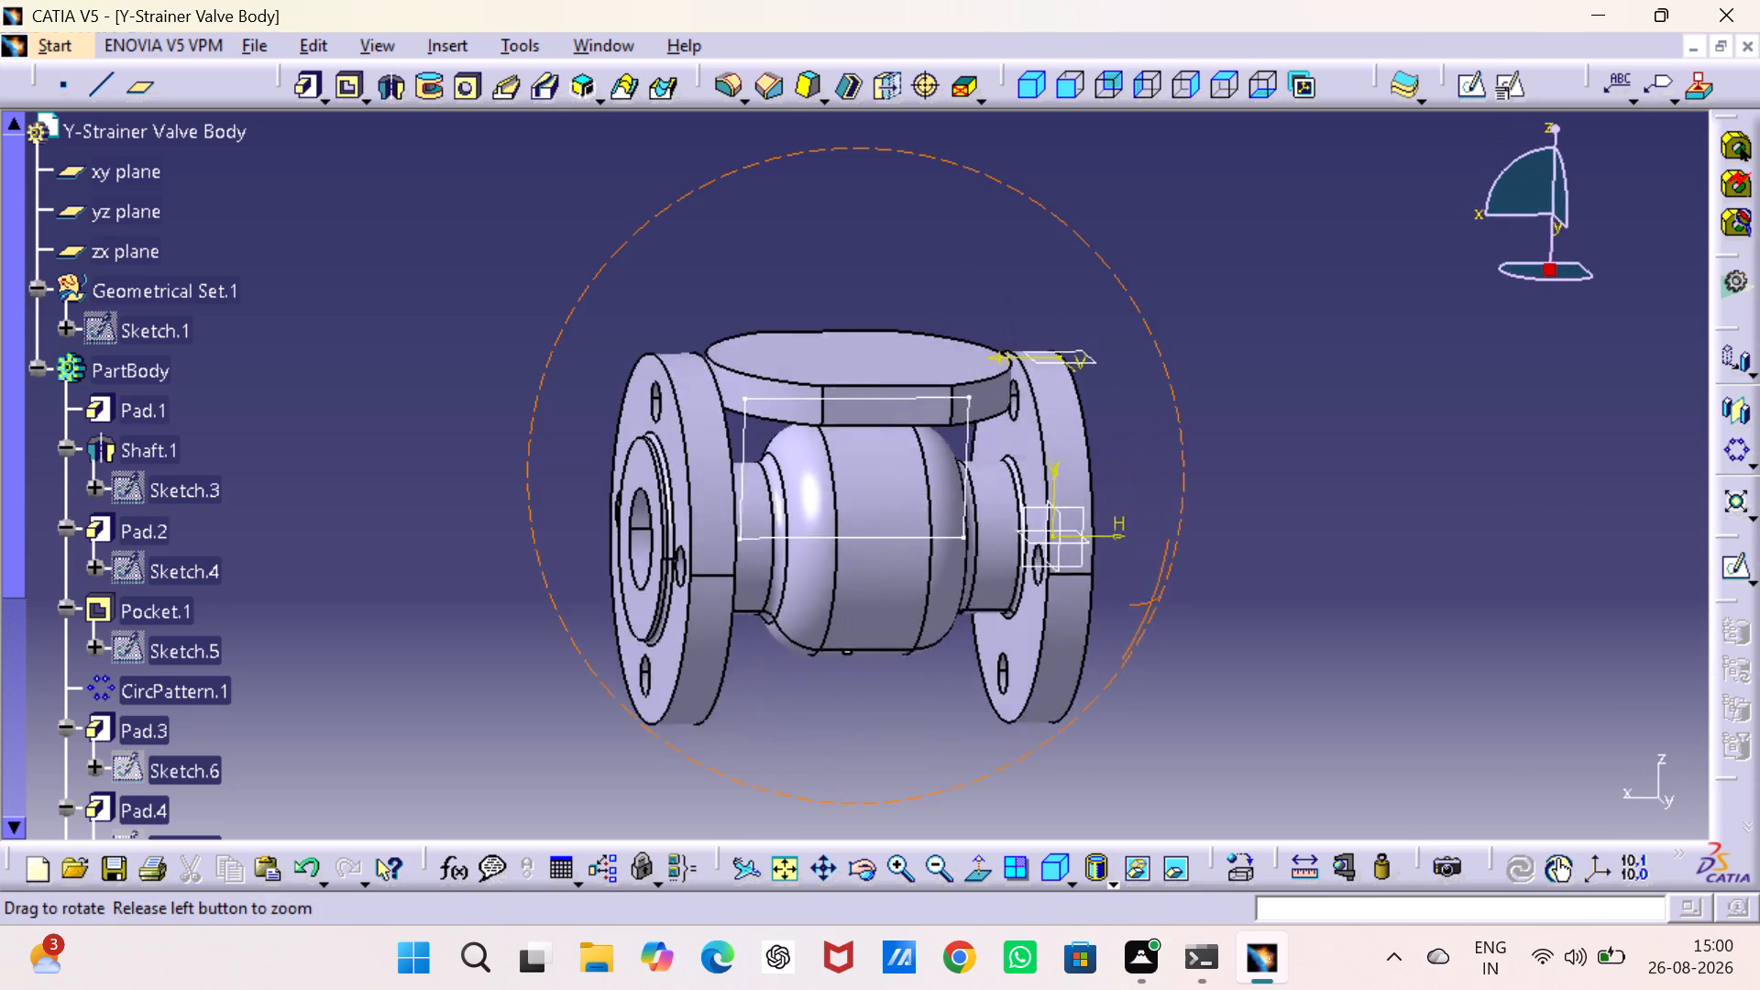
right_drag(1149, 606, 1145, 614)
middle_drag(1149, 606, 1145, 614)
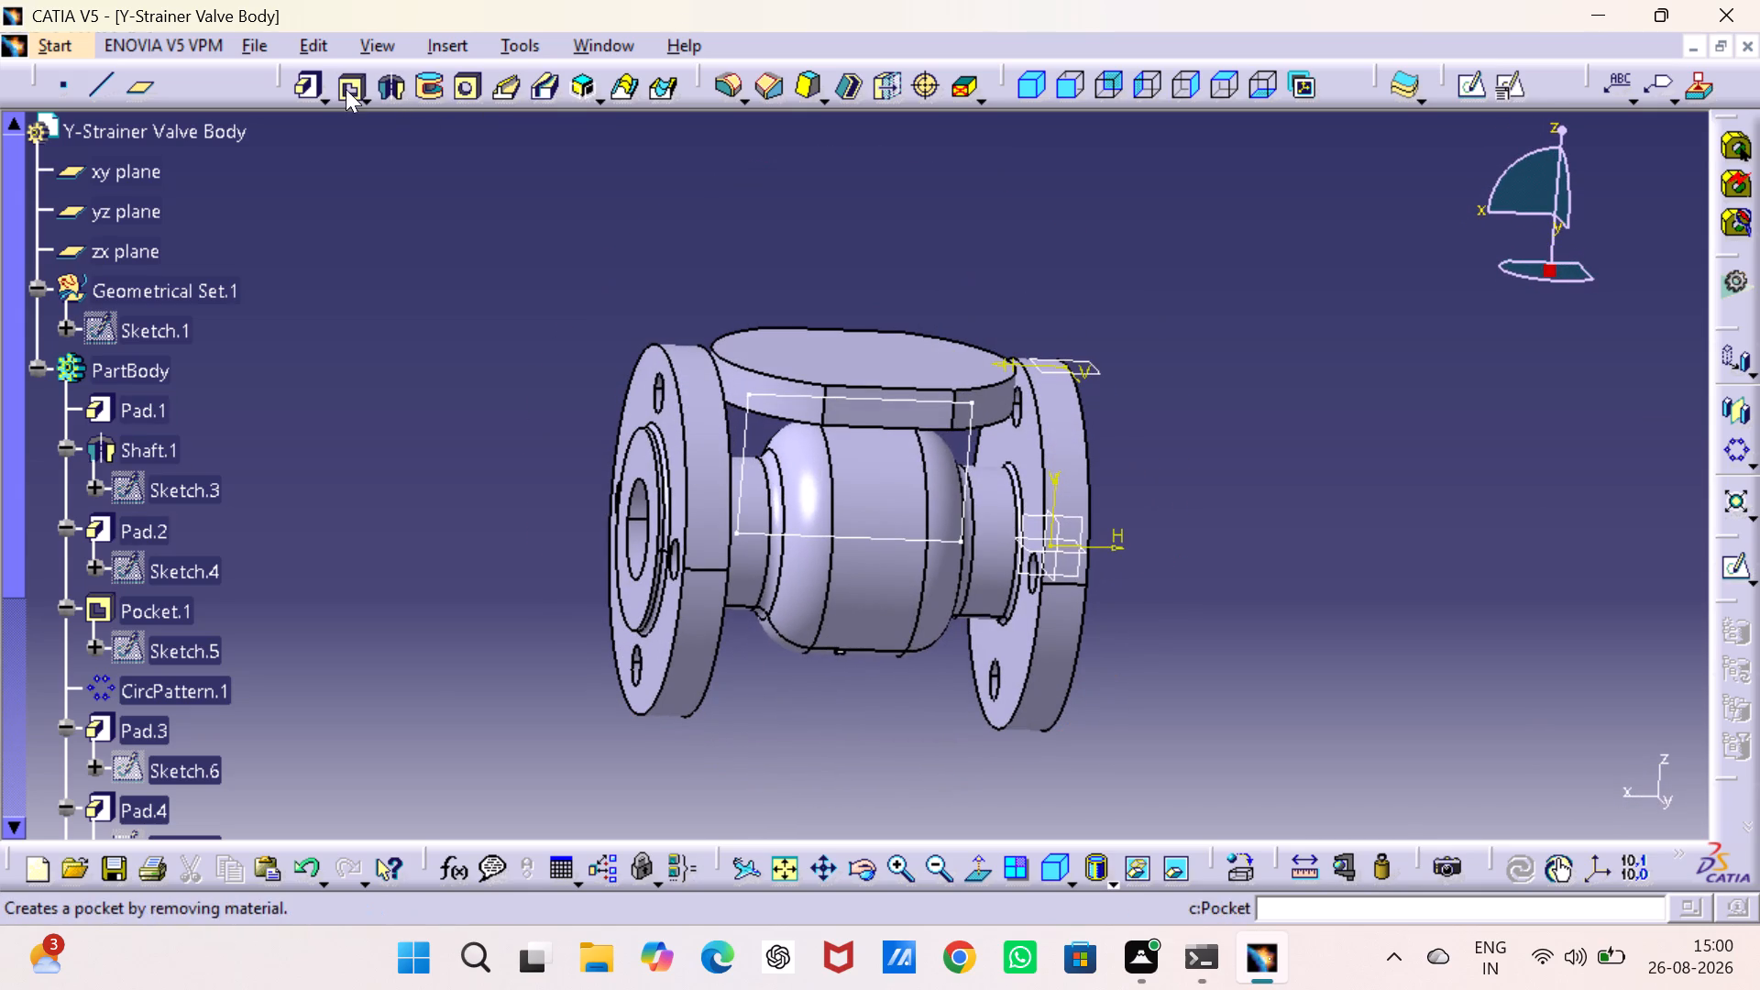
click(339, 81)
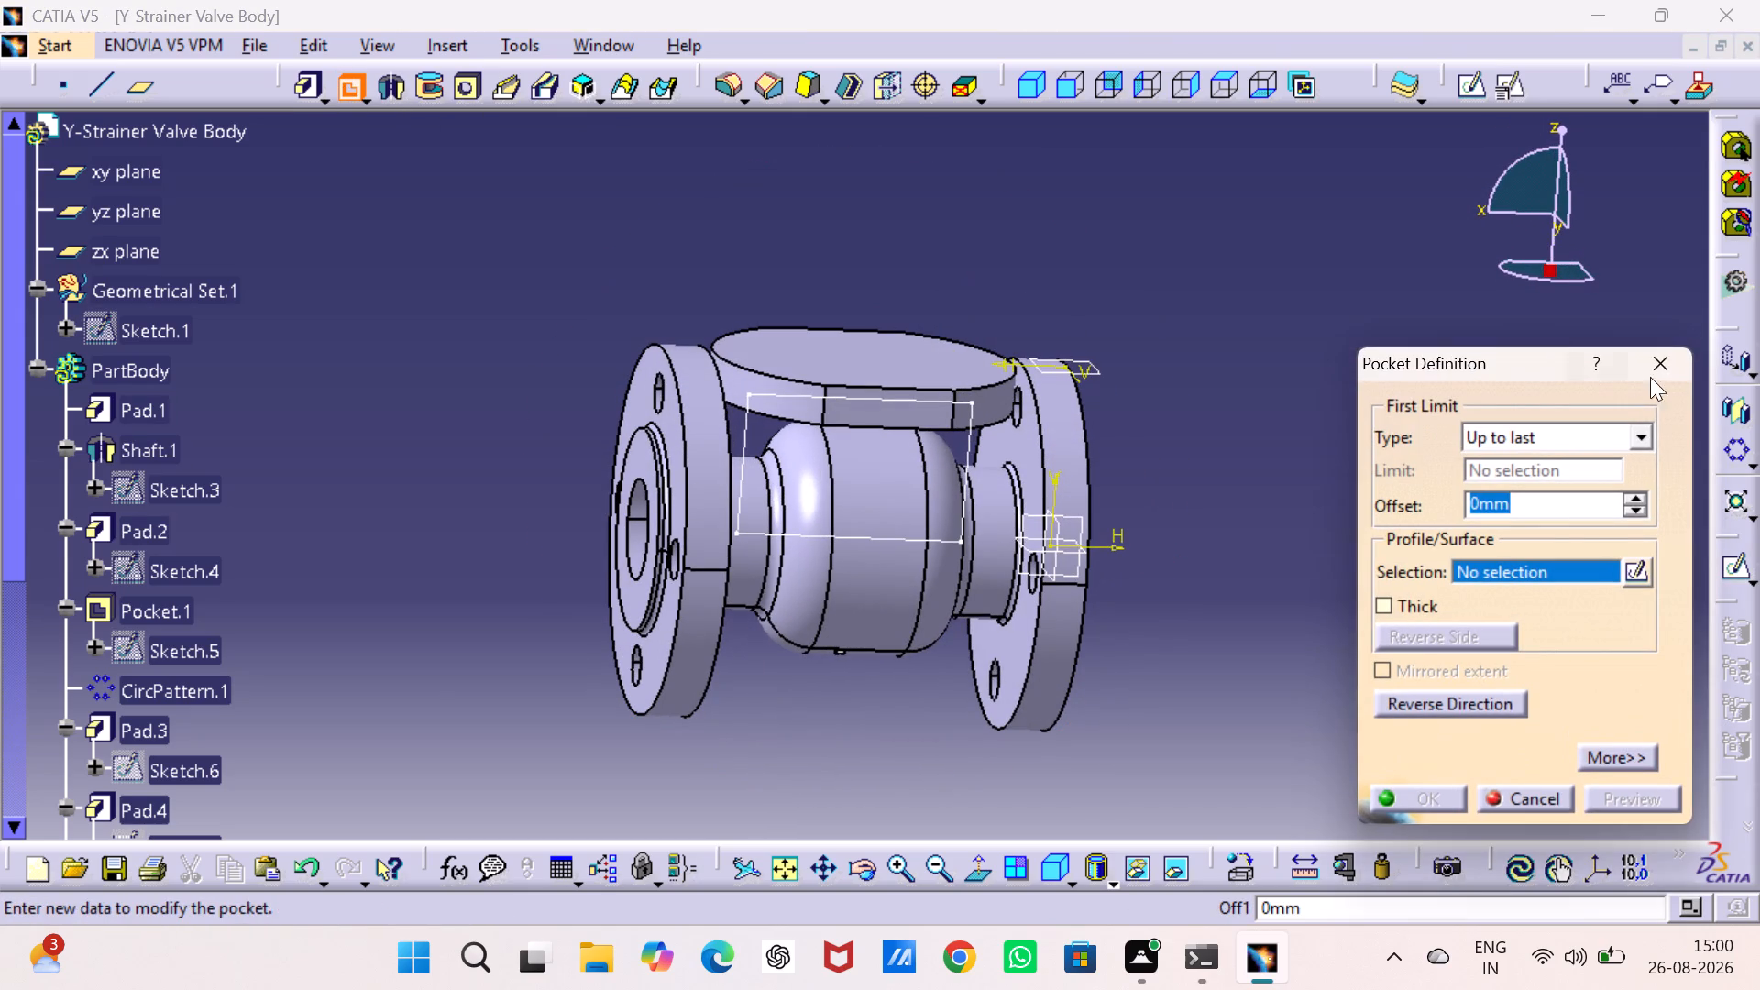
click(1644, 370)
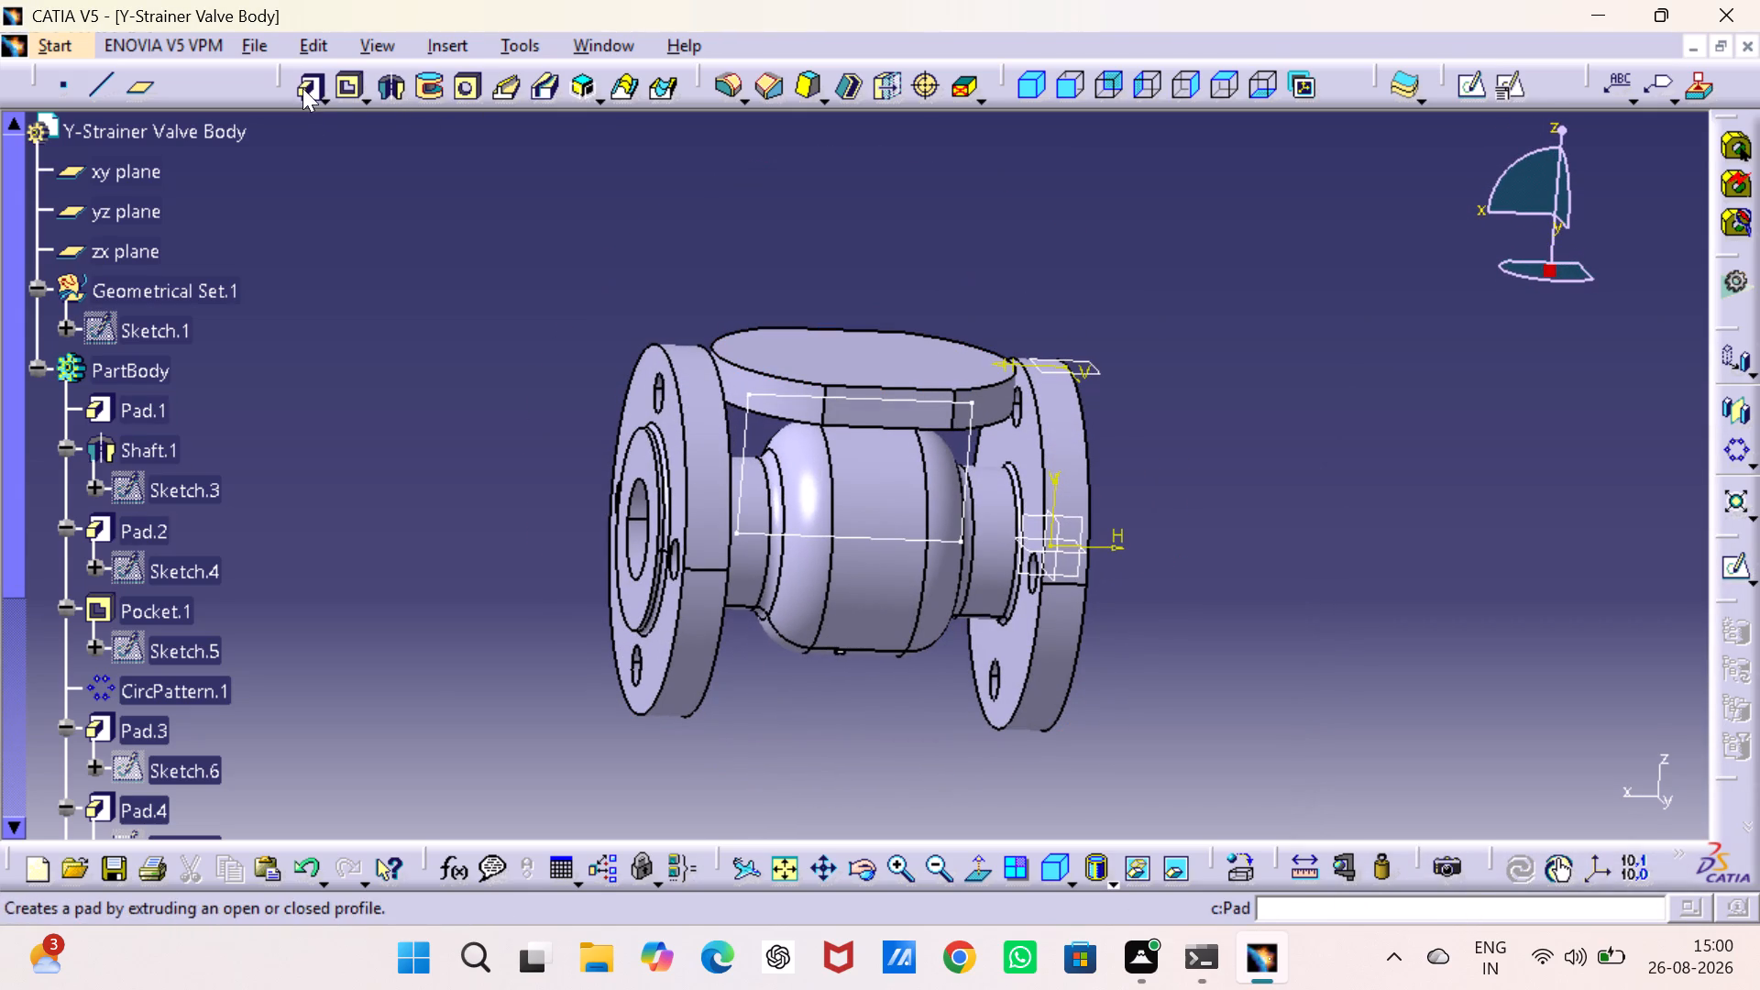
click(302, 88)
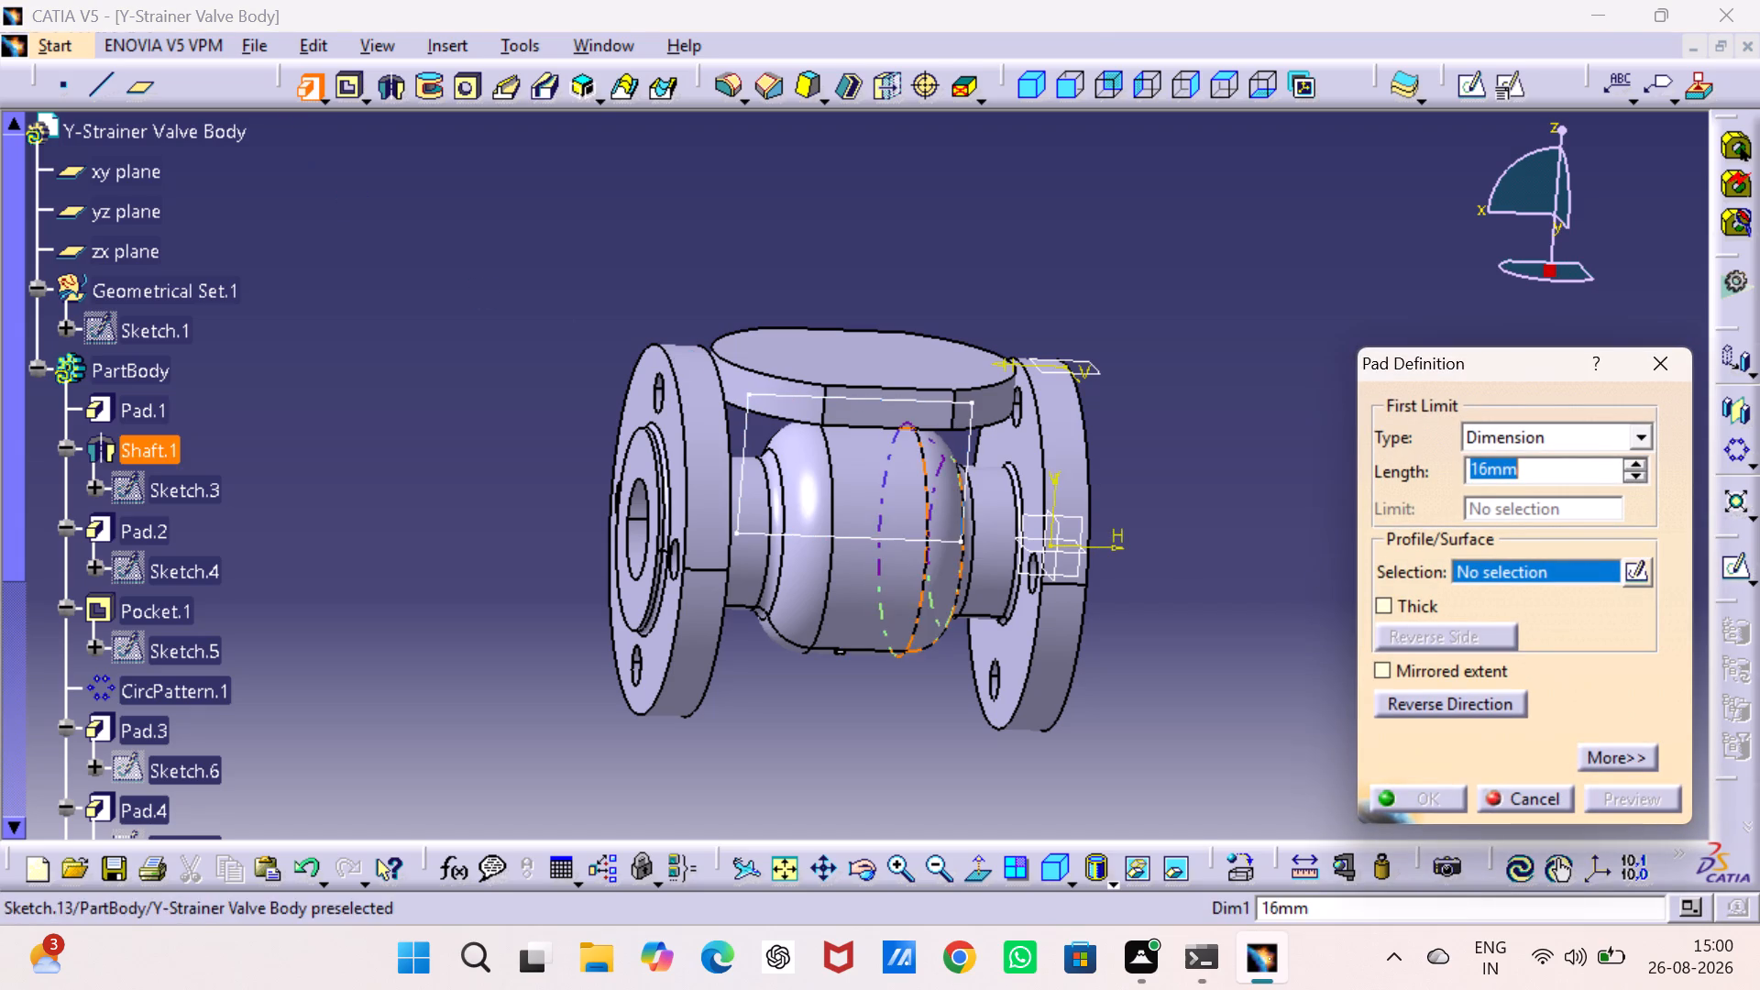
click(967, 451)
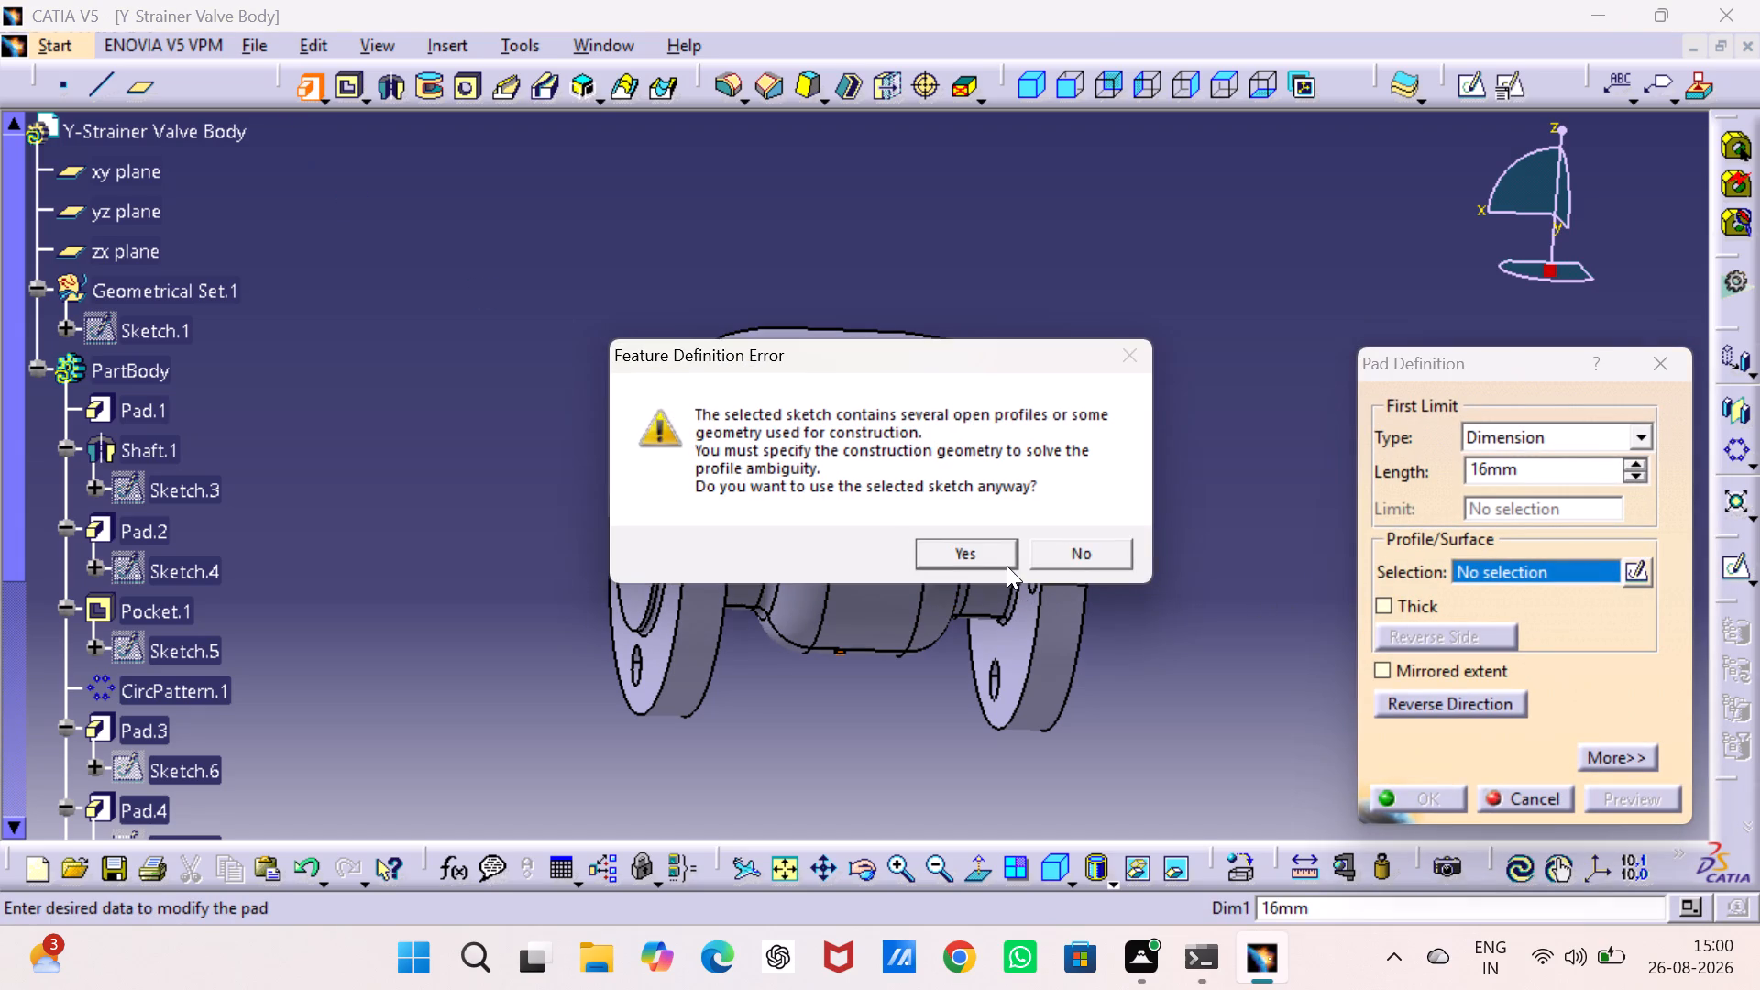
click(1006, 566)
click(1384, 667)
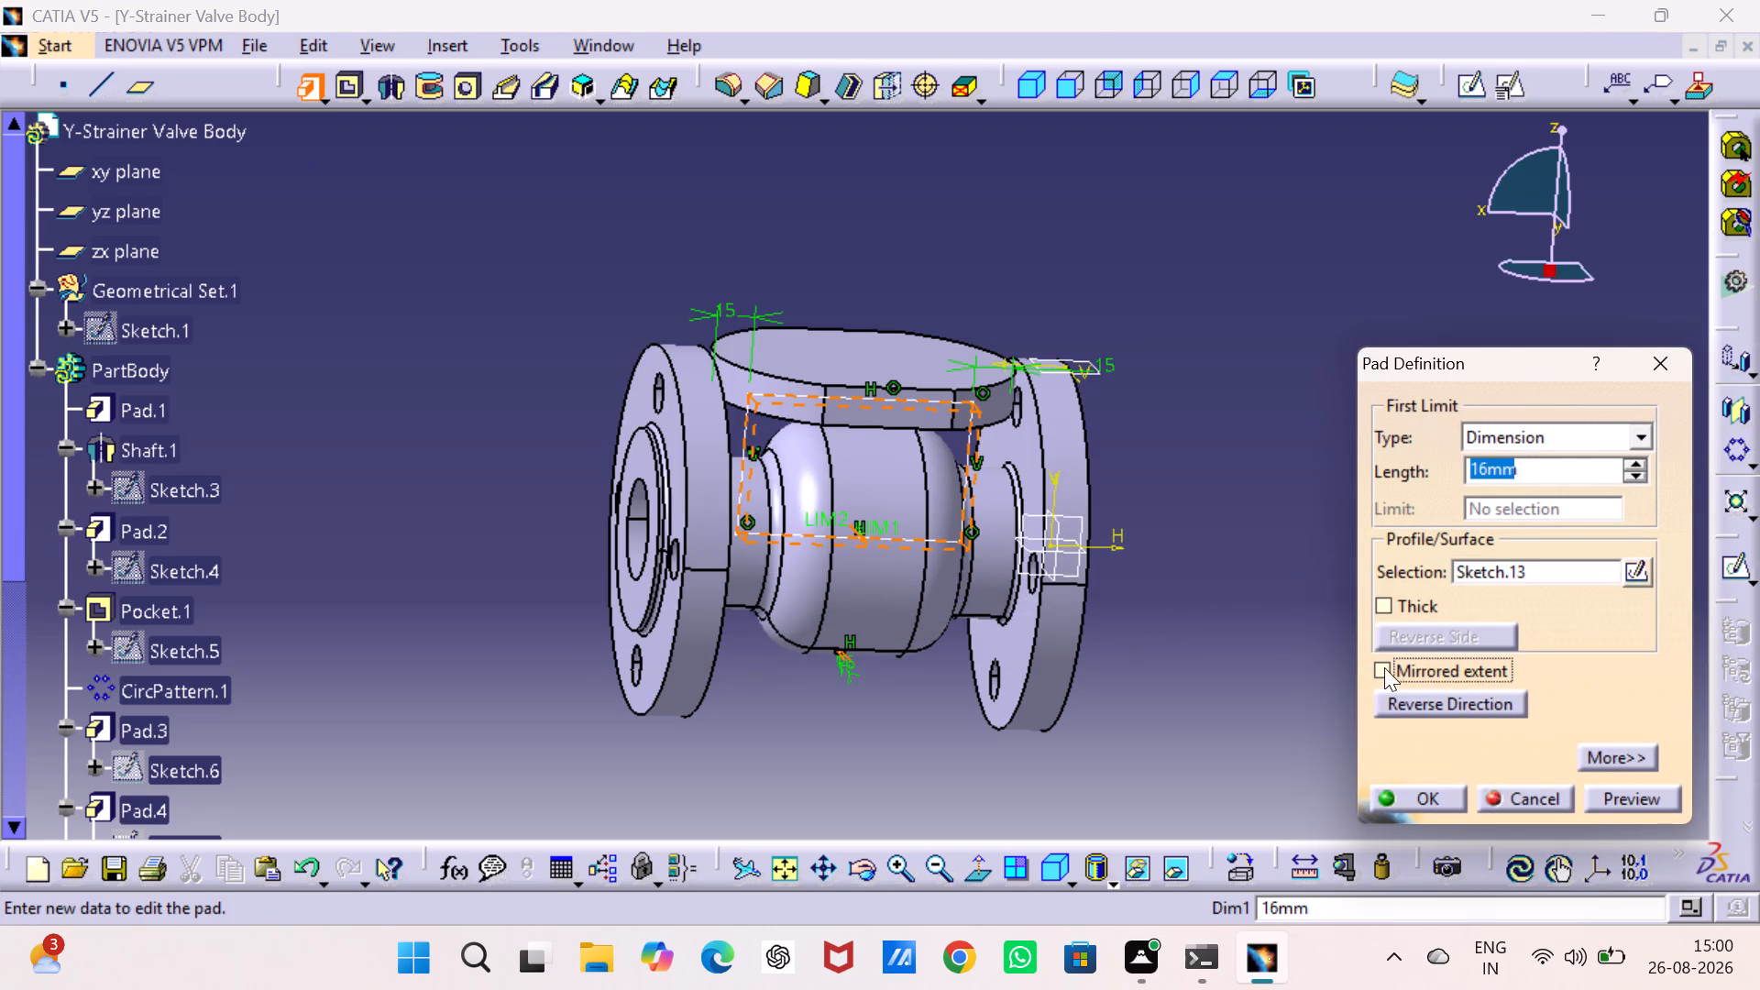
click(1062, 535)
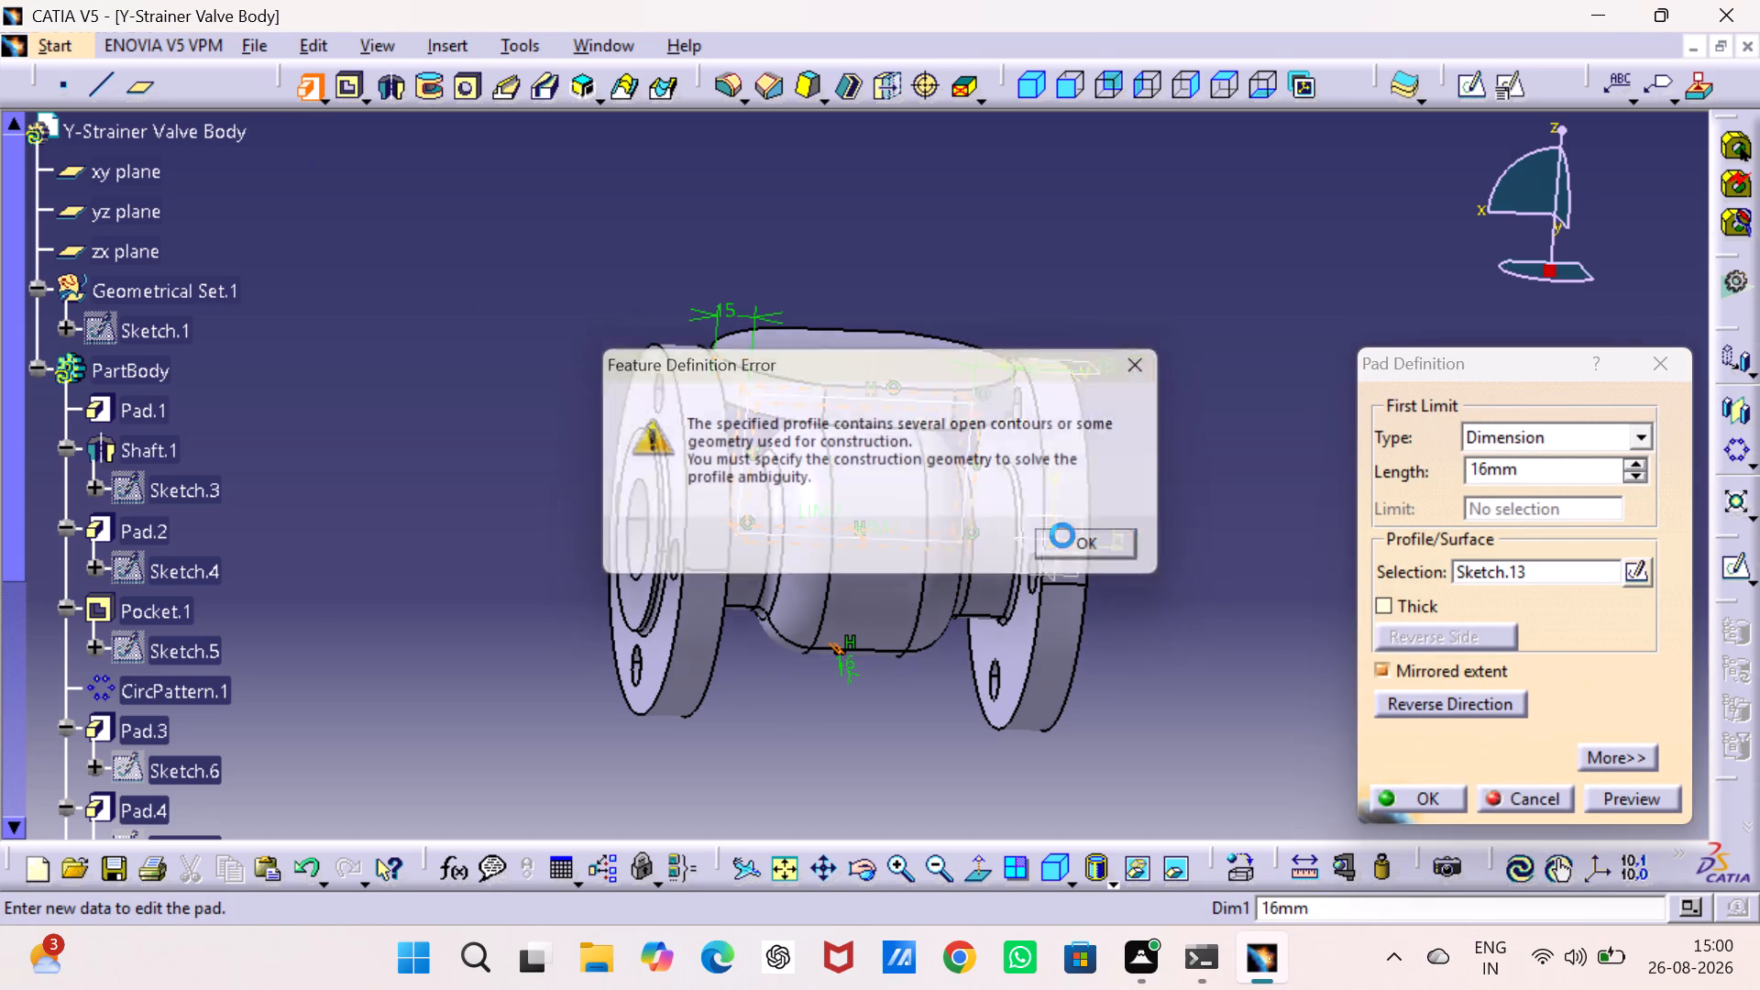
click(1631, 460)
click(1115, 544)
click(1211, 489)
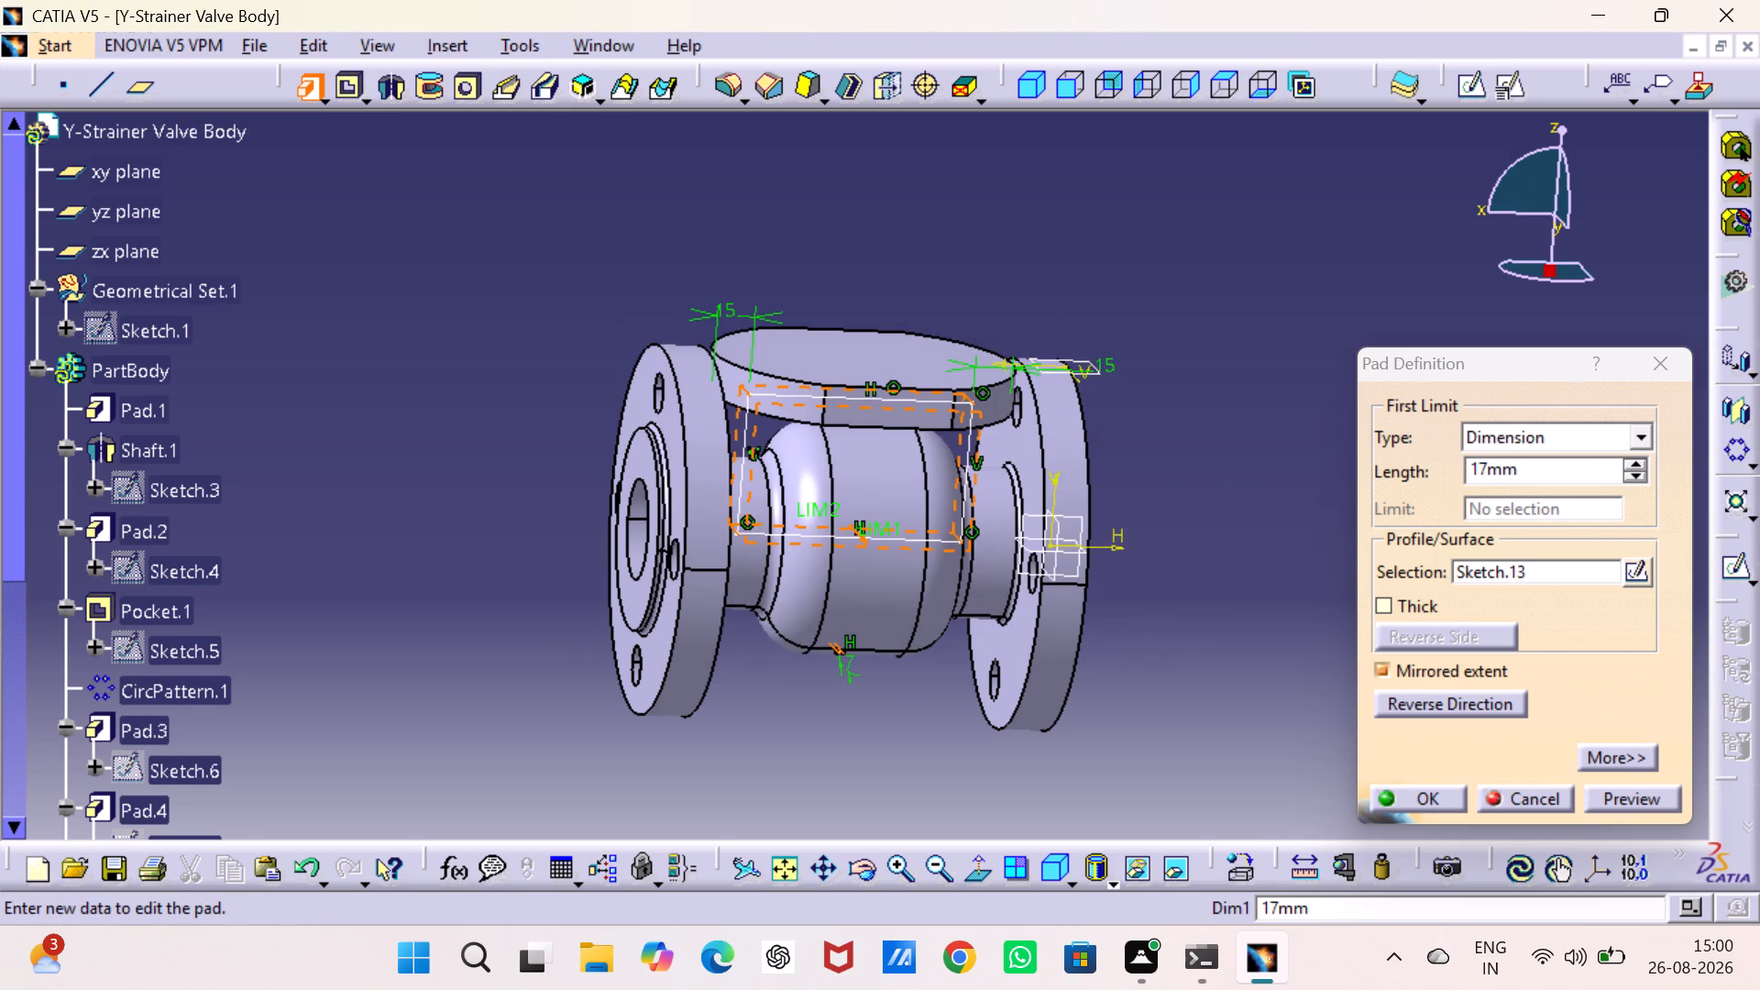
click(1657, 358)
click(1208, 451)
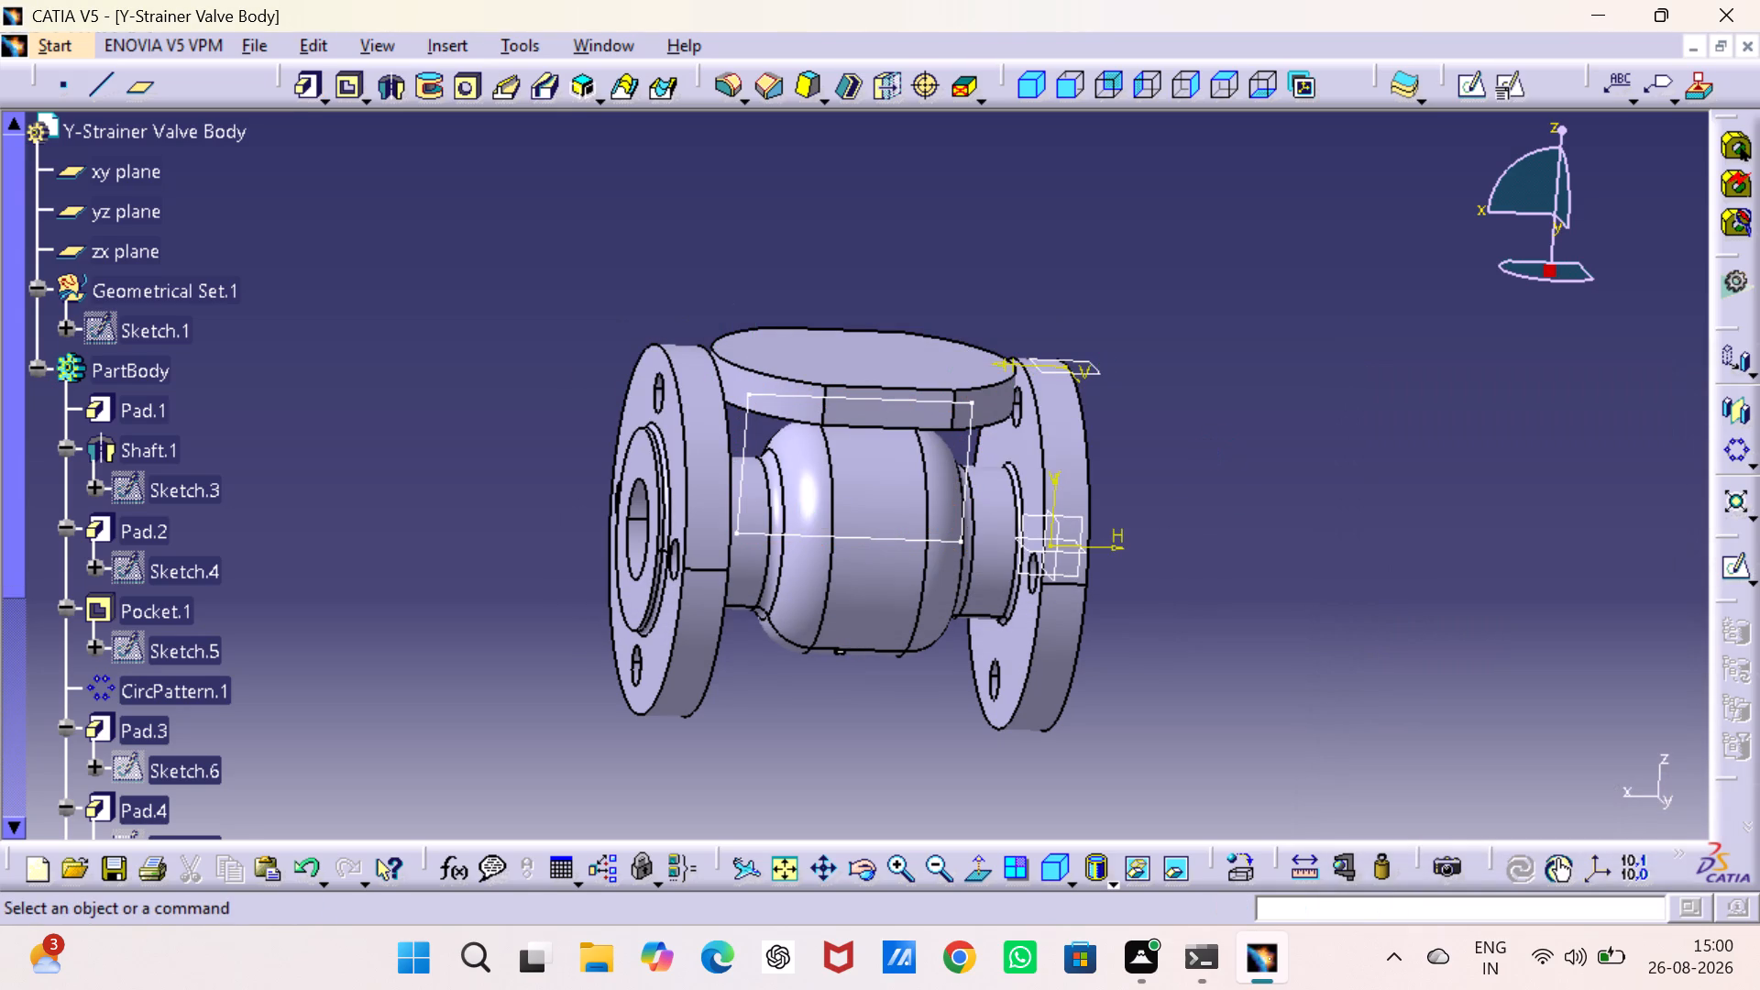
Delete the rectangular profile sketch, Sketch.13, below the top flange.
middle_drag(1261, 488, 1204, 467)
right_drag(1261, 488, 1204, 467)
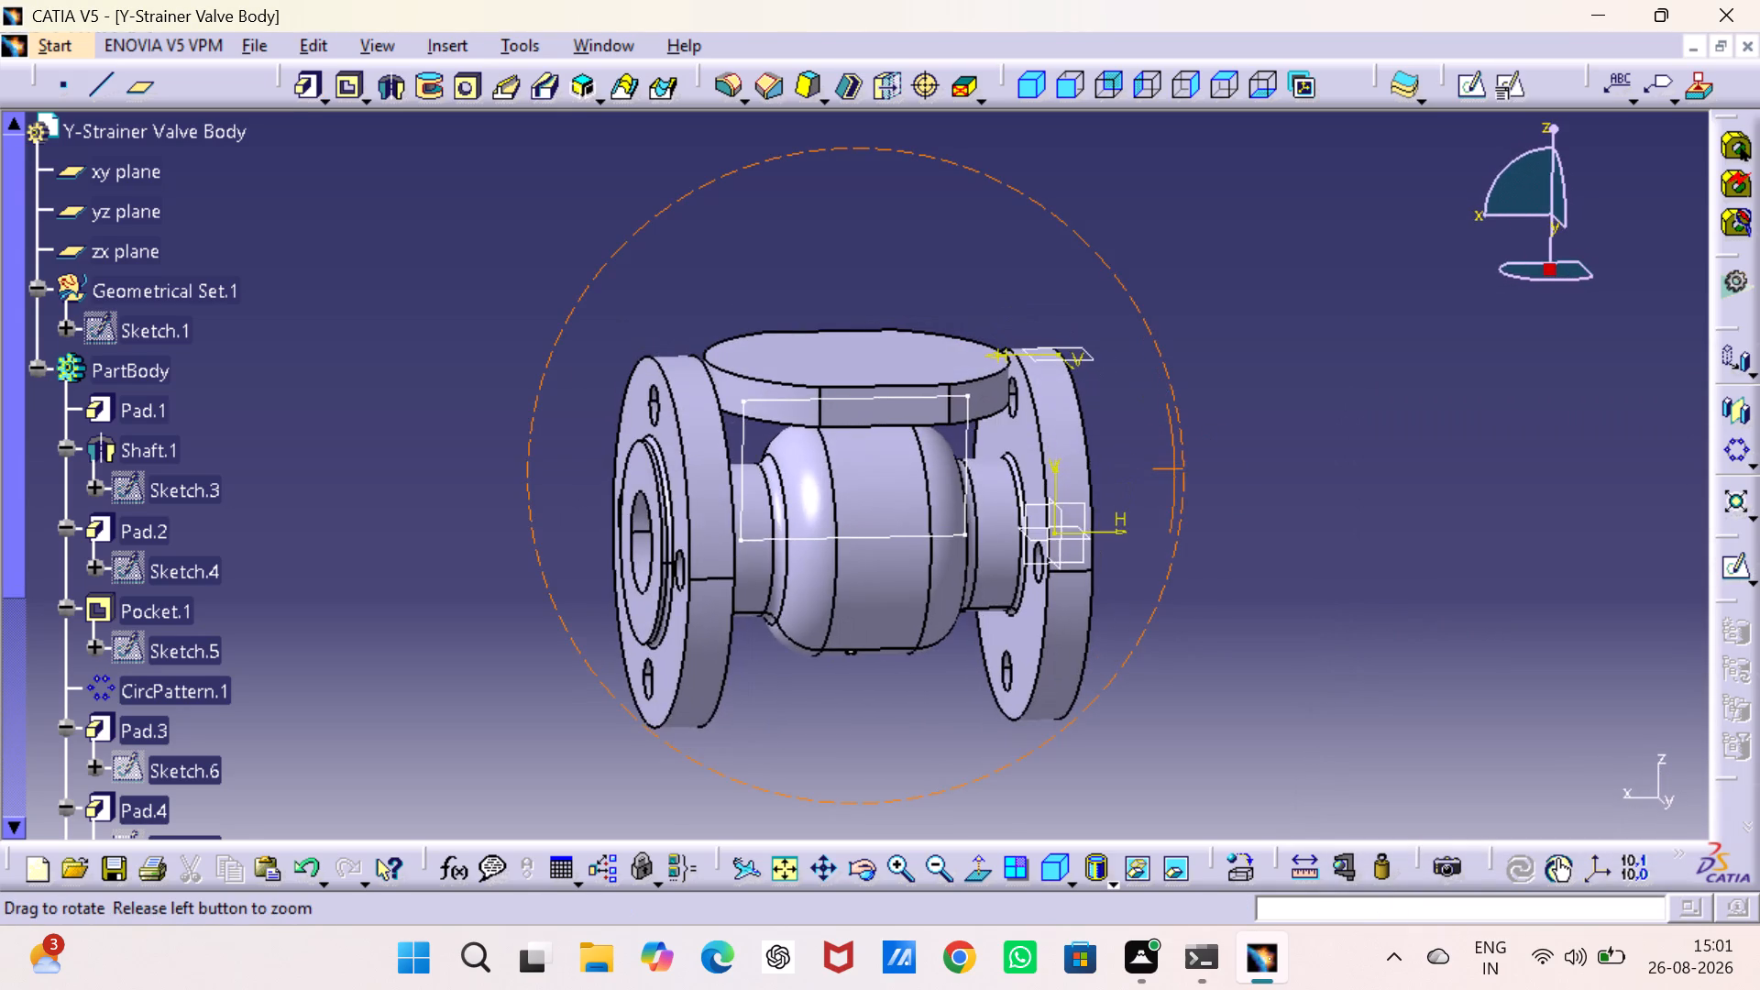
right_drag(1204, 467, 1198, 441)
middle_drag(1204, 467, 1198, 441)
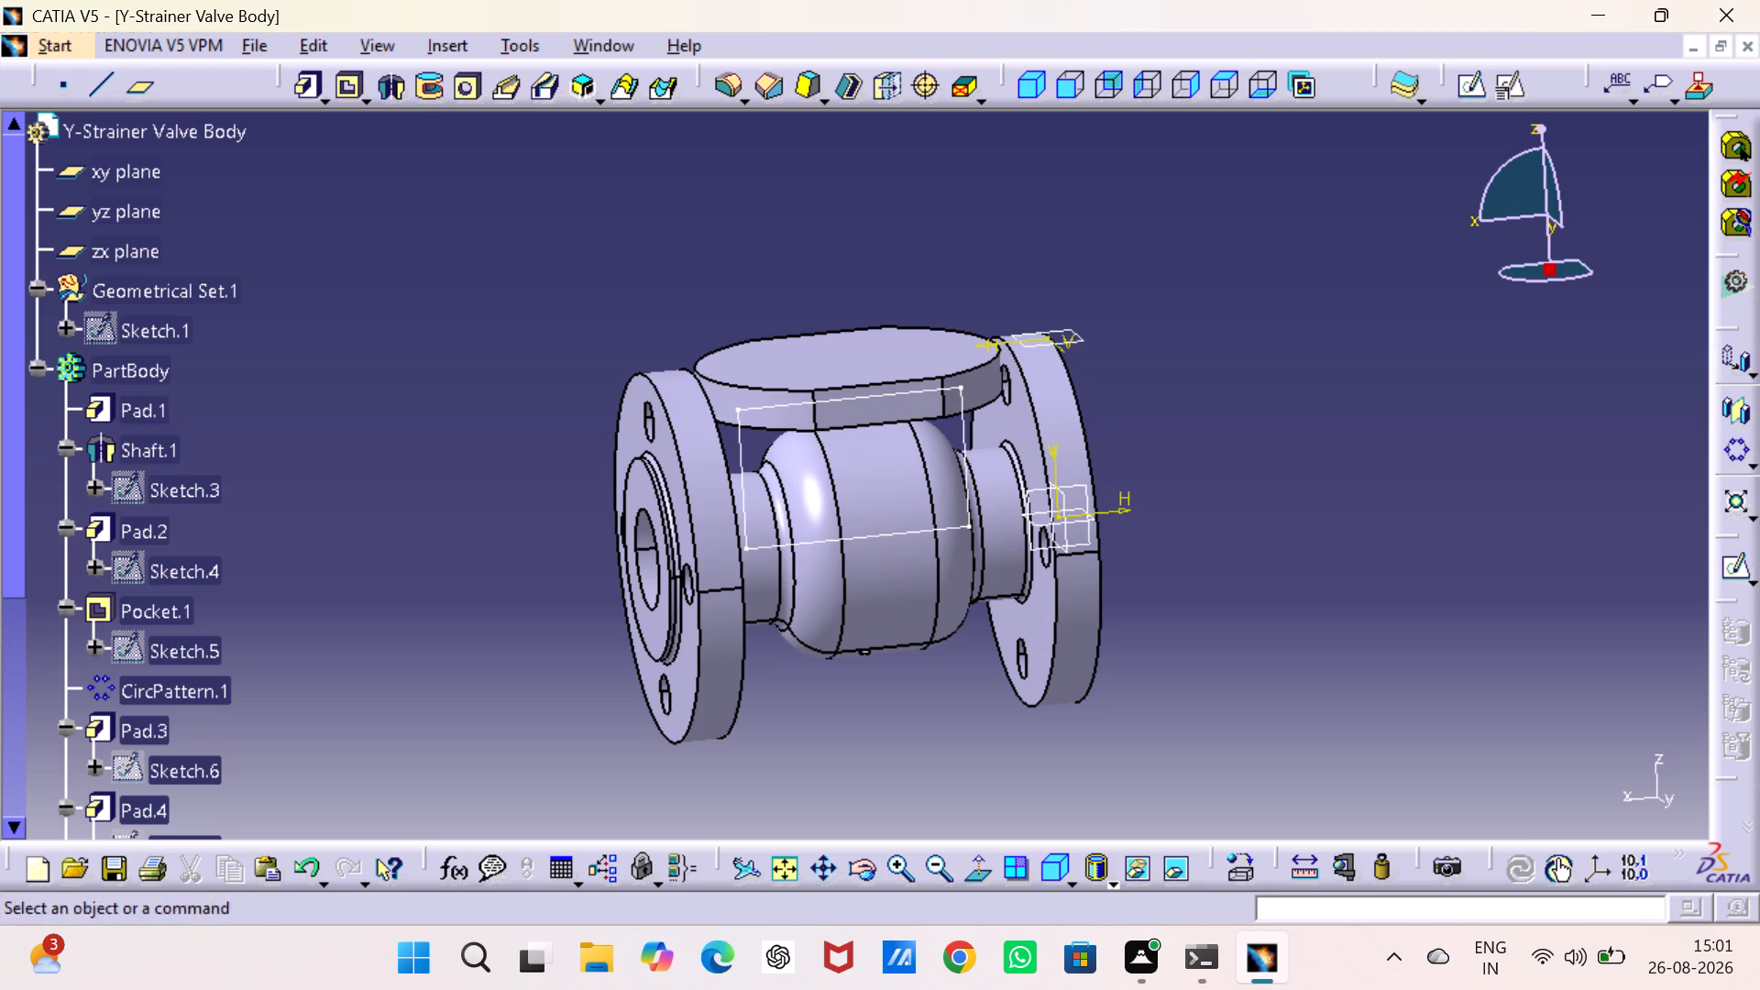
key(Escape)
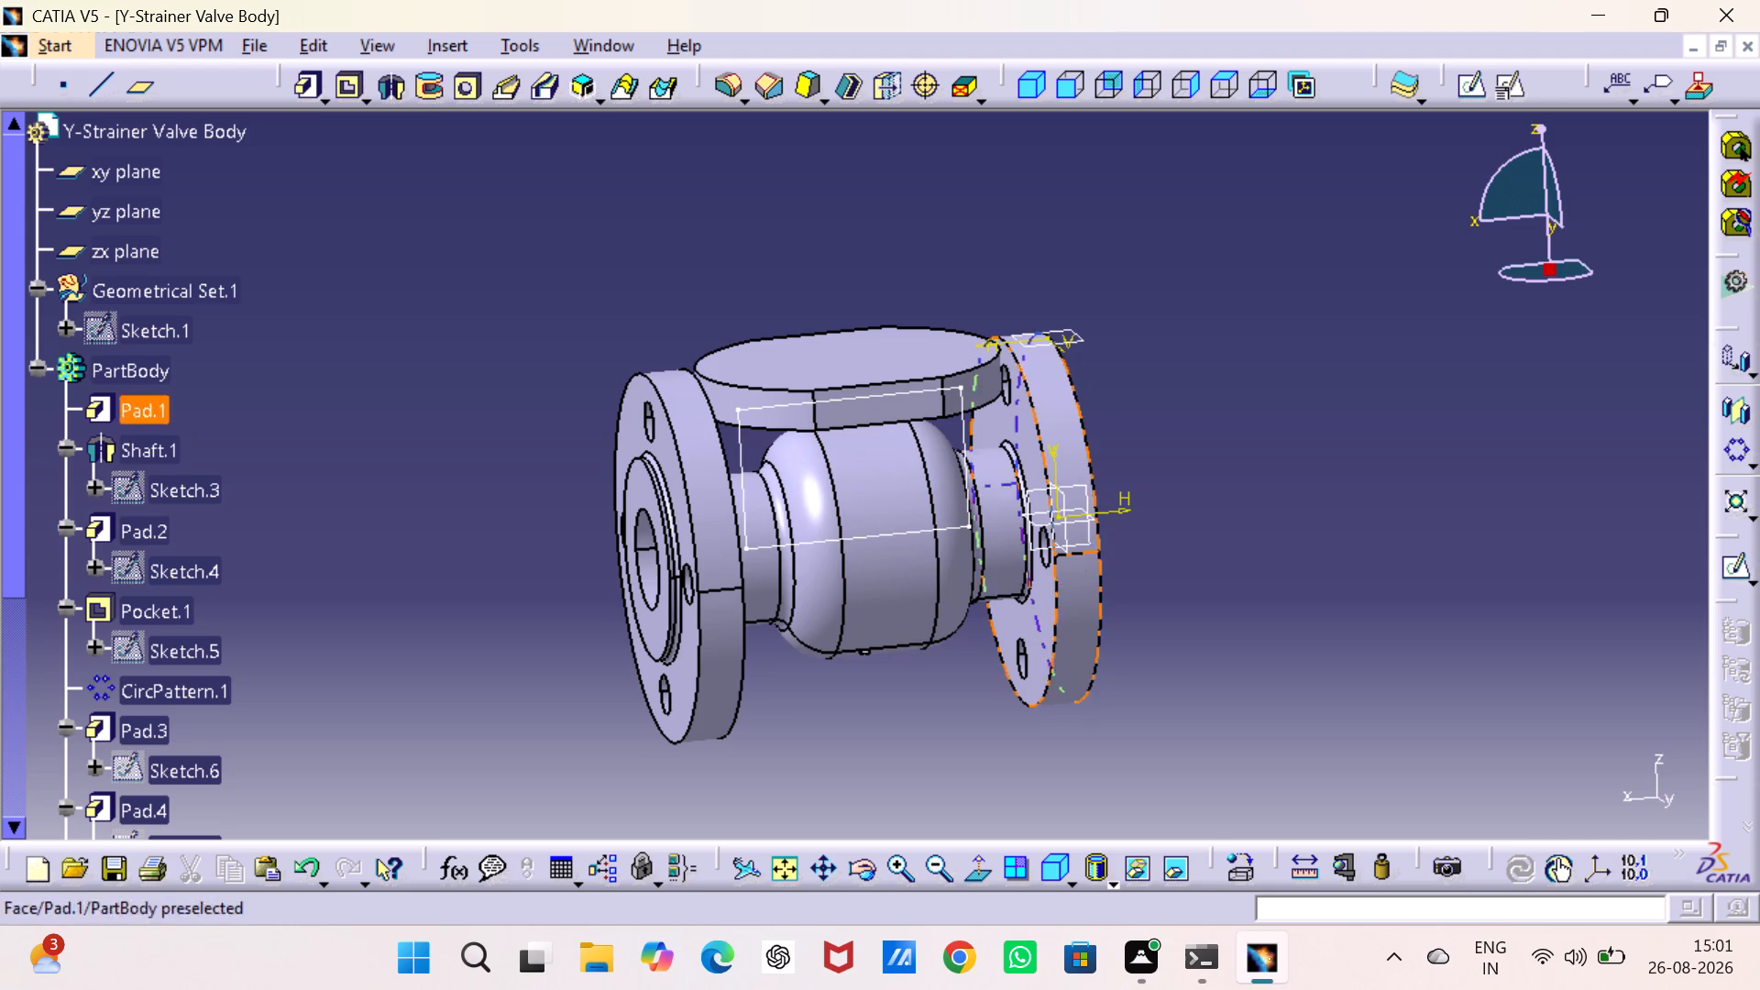
key(Escape)
click(960, 423)
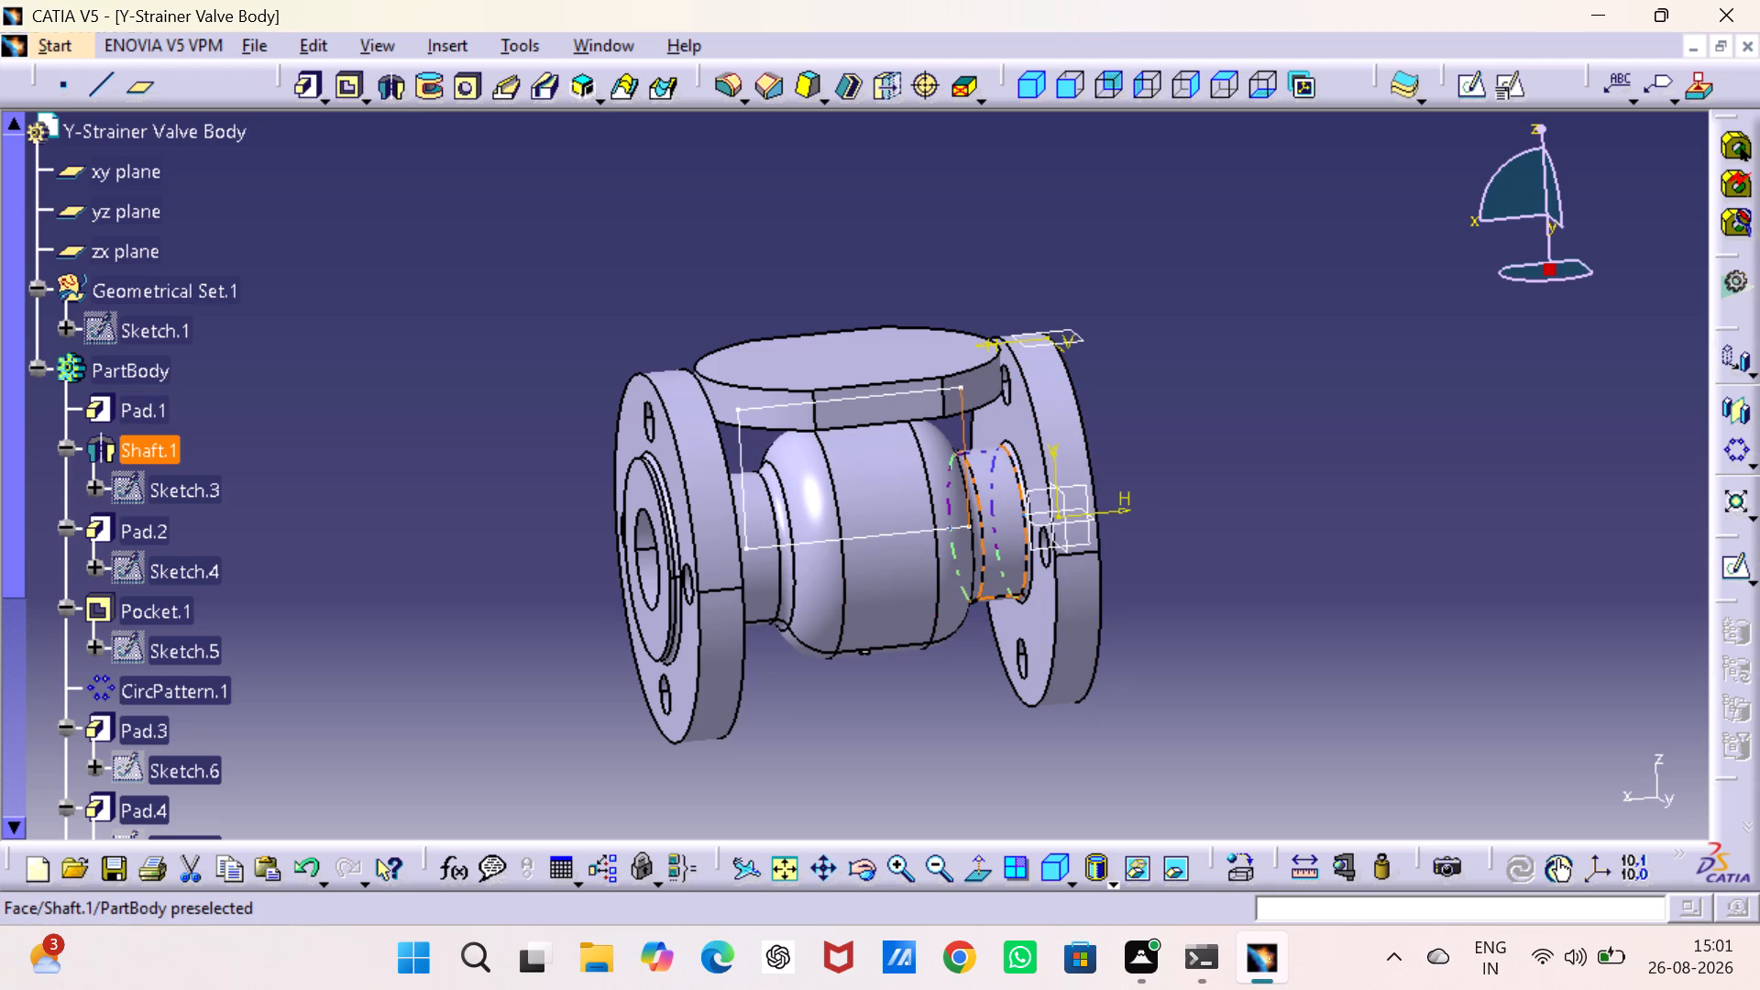
key(Delete)
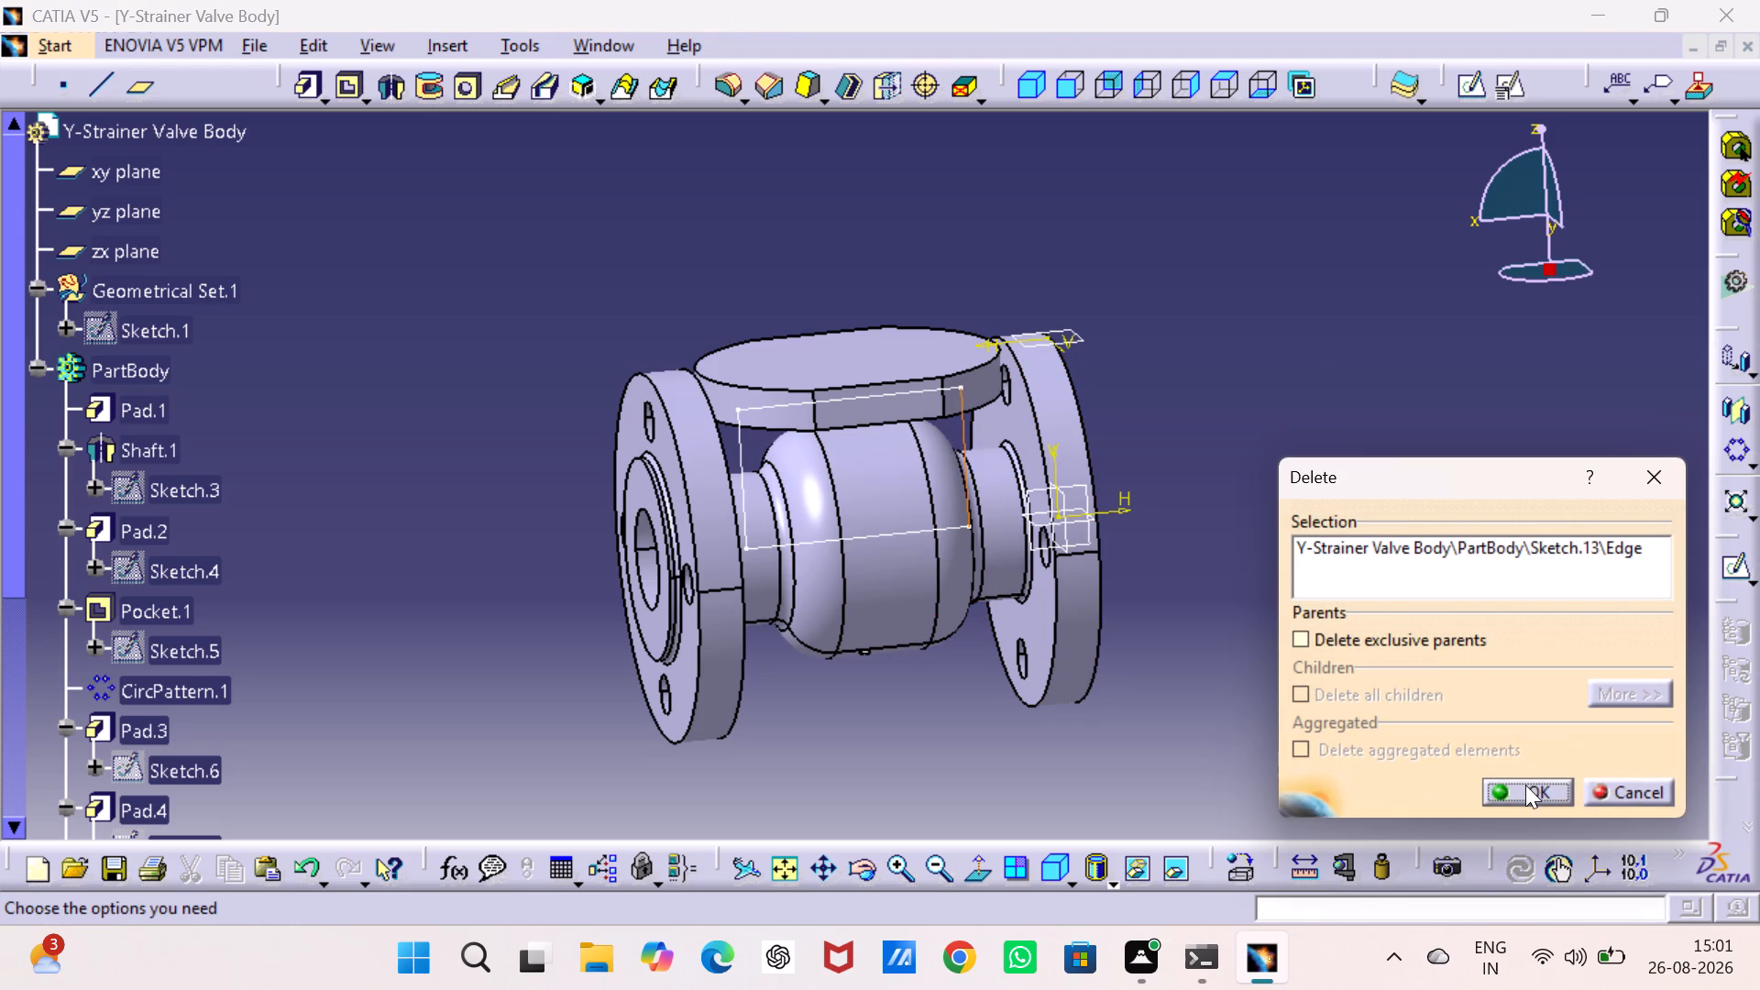
click(1525, 784)
click(1380, 616)
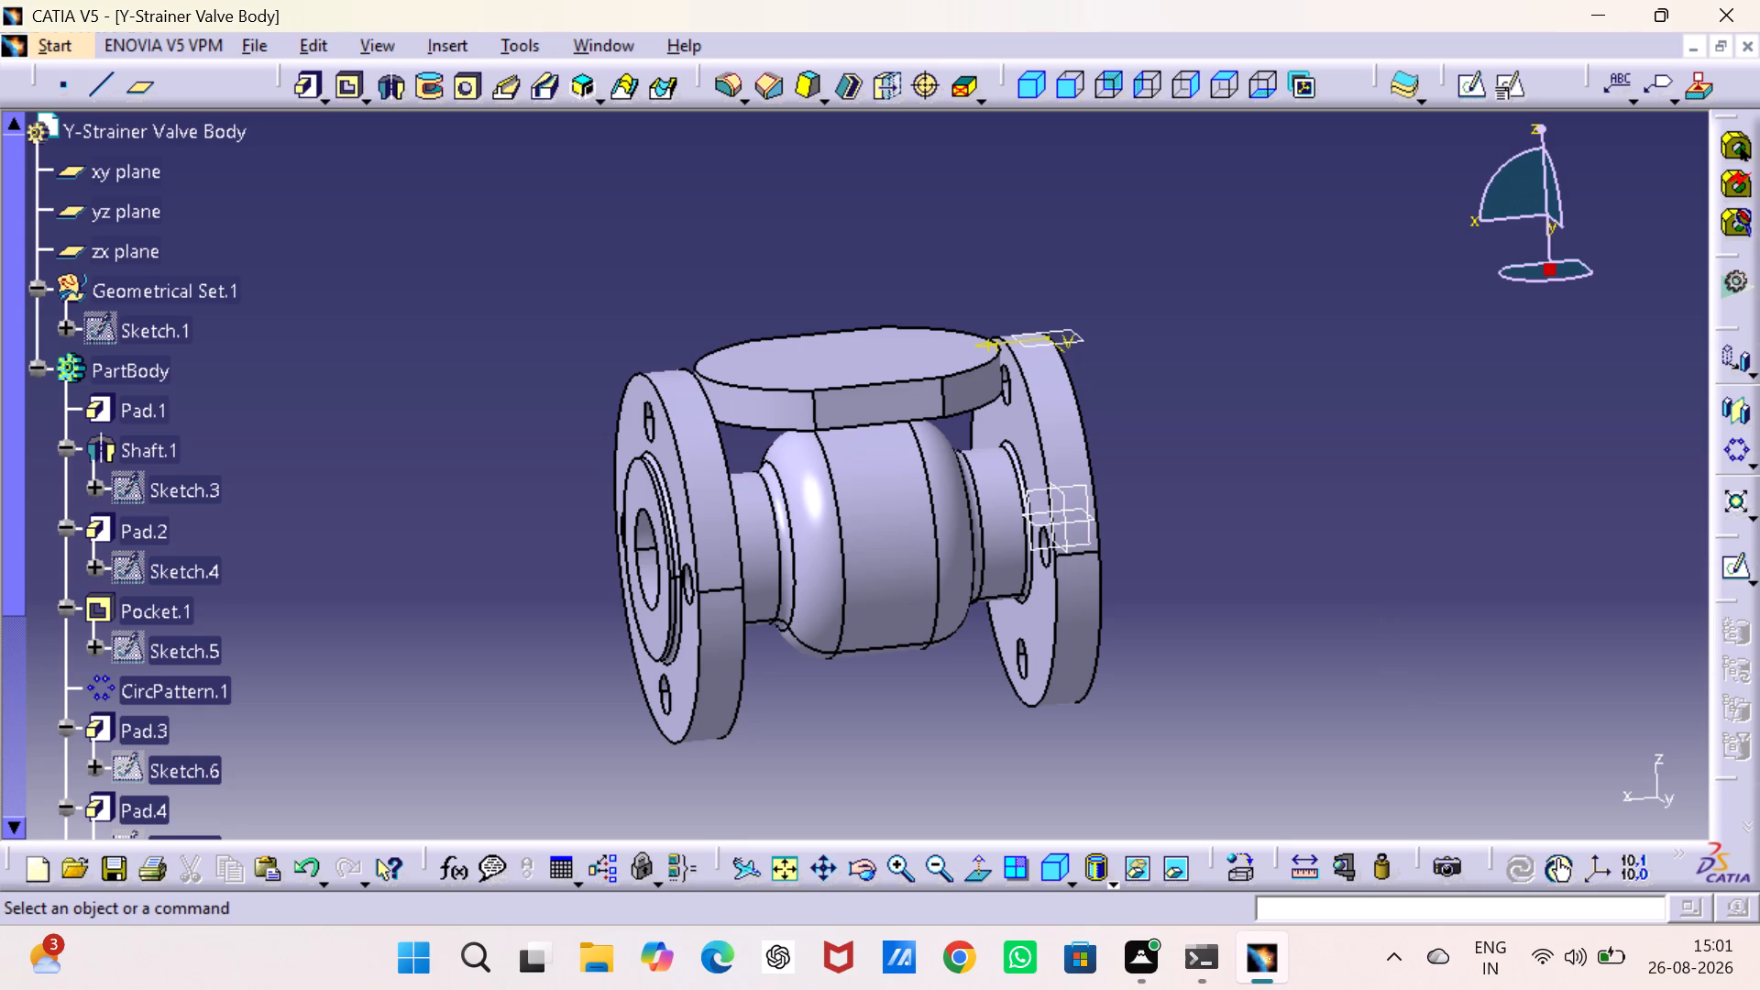
Hide the reference plane Plane.1 beside the top flange.
click(1080, 339)
right_click(1079, 340)
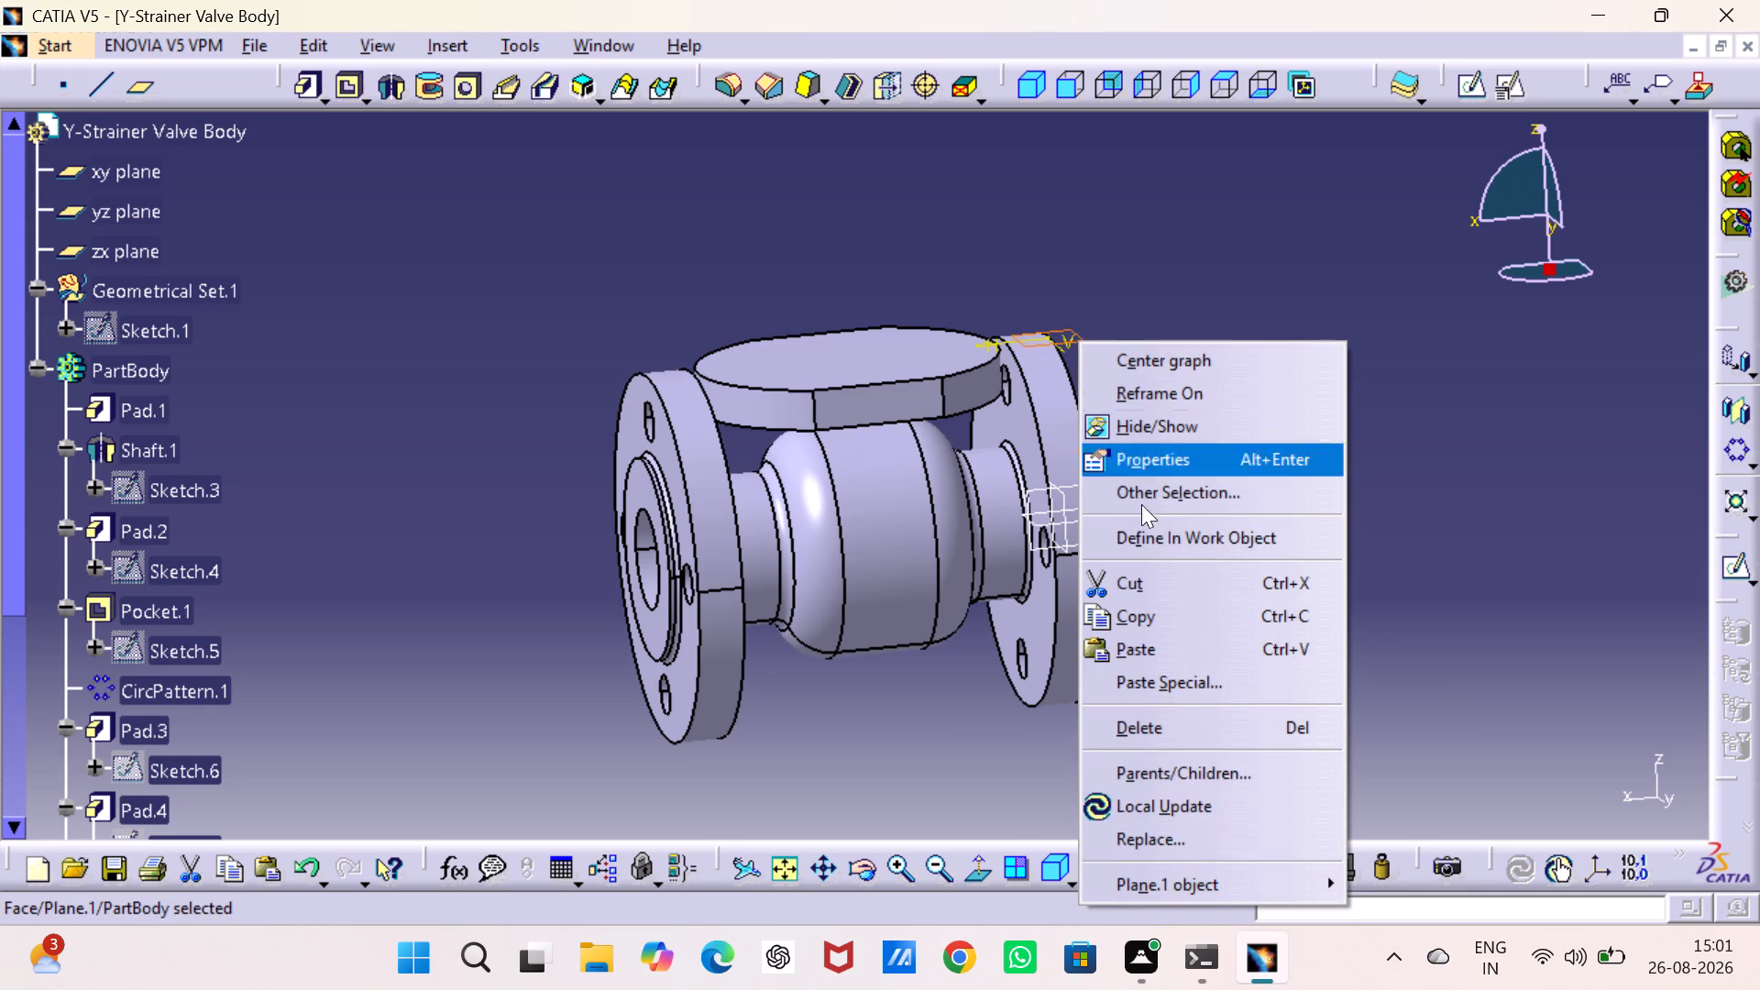
click(1188, 427)
click(1256, 444)
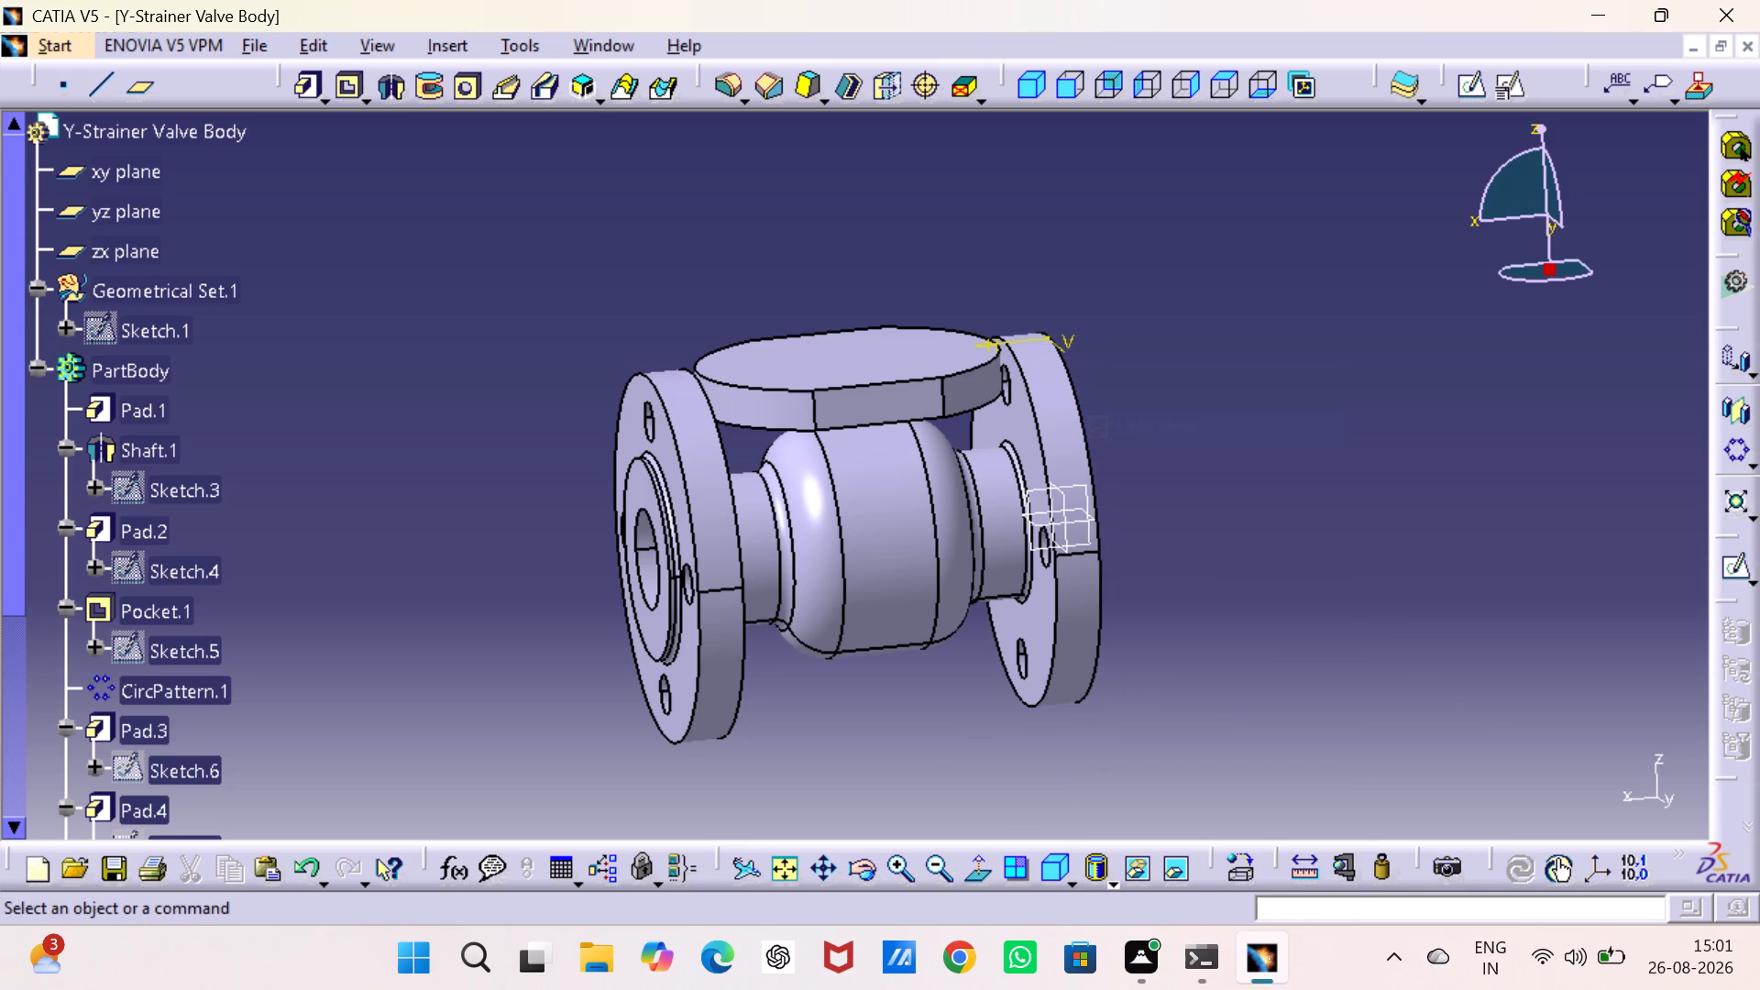
Examine the gap between the top flange and the central body from several angles.
middle_drag(1258, 473, 1246, 469)
scroll(1258, 473, down, 1)
right_drag(1258, 473, 1246, 469)
click(1314, 493)
click(1320, 492)
middle_drag(1216, 573, 1151, 437)
right_drag(1216, 573, 1151, 437)
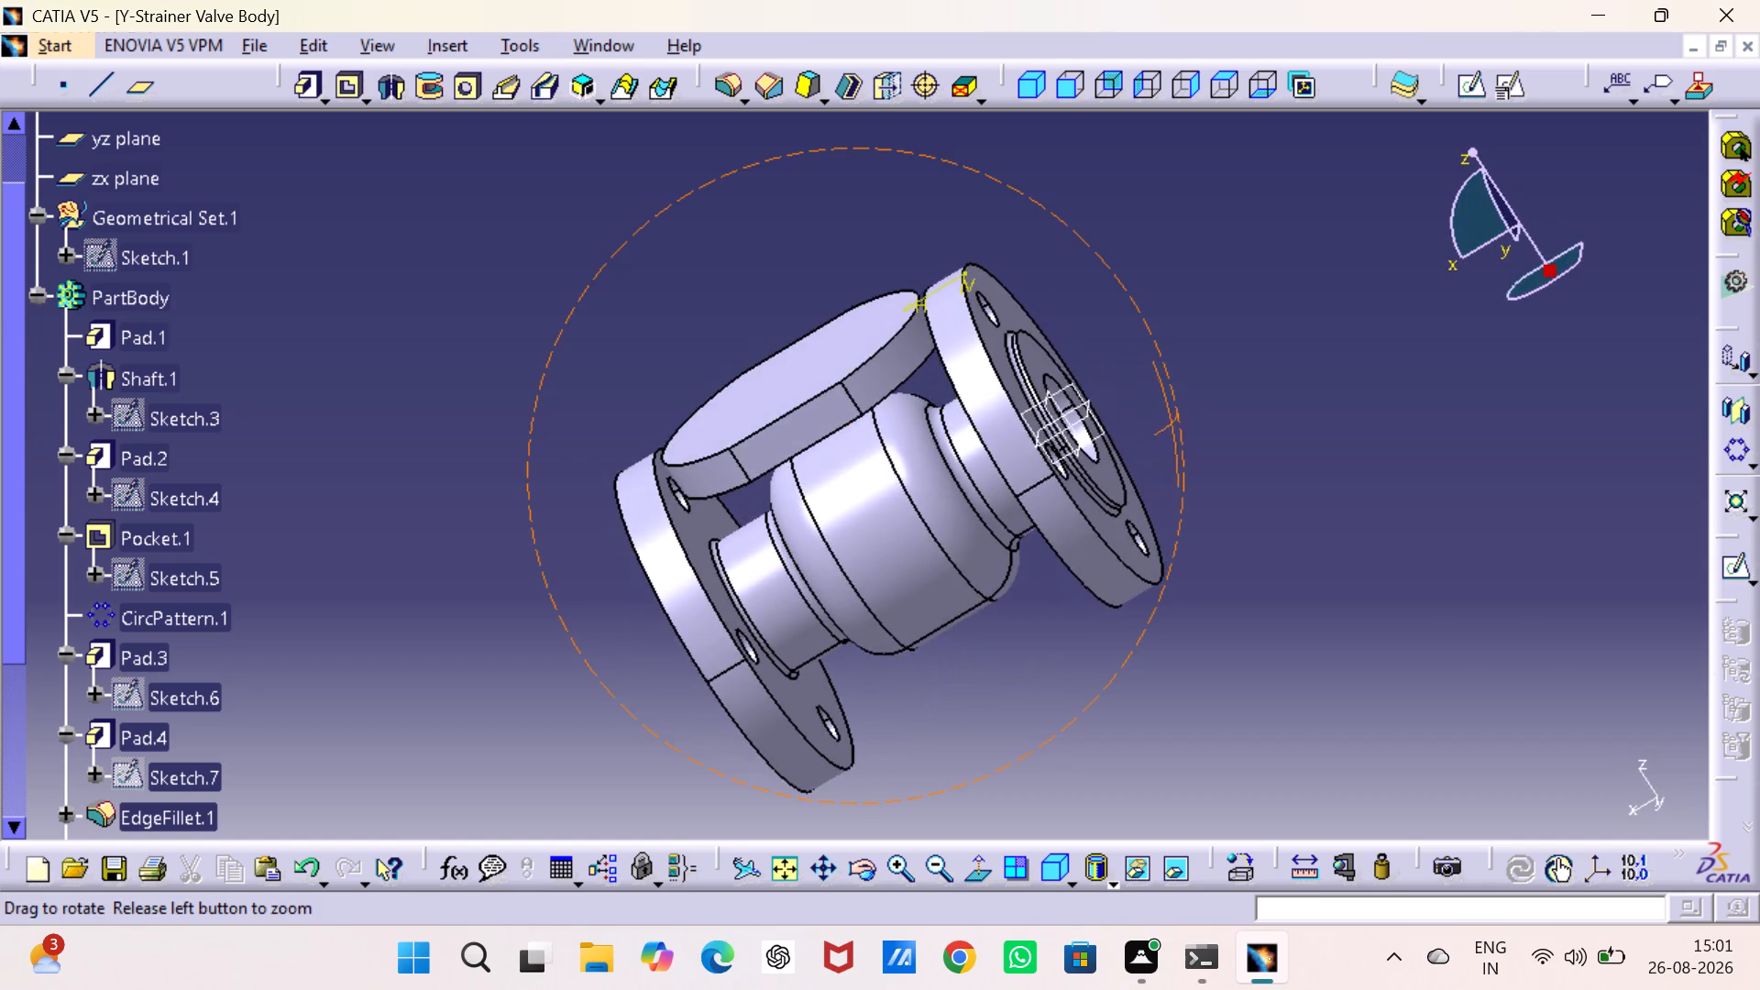
right_drag(1151, 437, 1152, 442)
middle_drag(1151, 437, 1152, 448)
middle_drag(894, 633, 1160, 464)
right_drag(894, 633, 1160, 464)
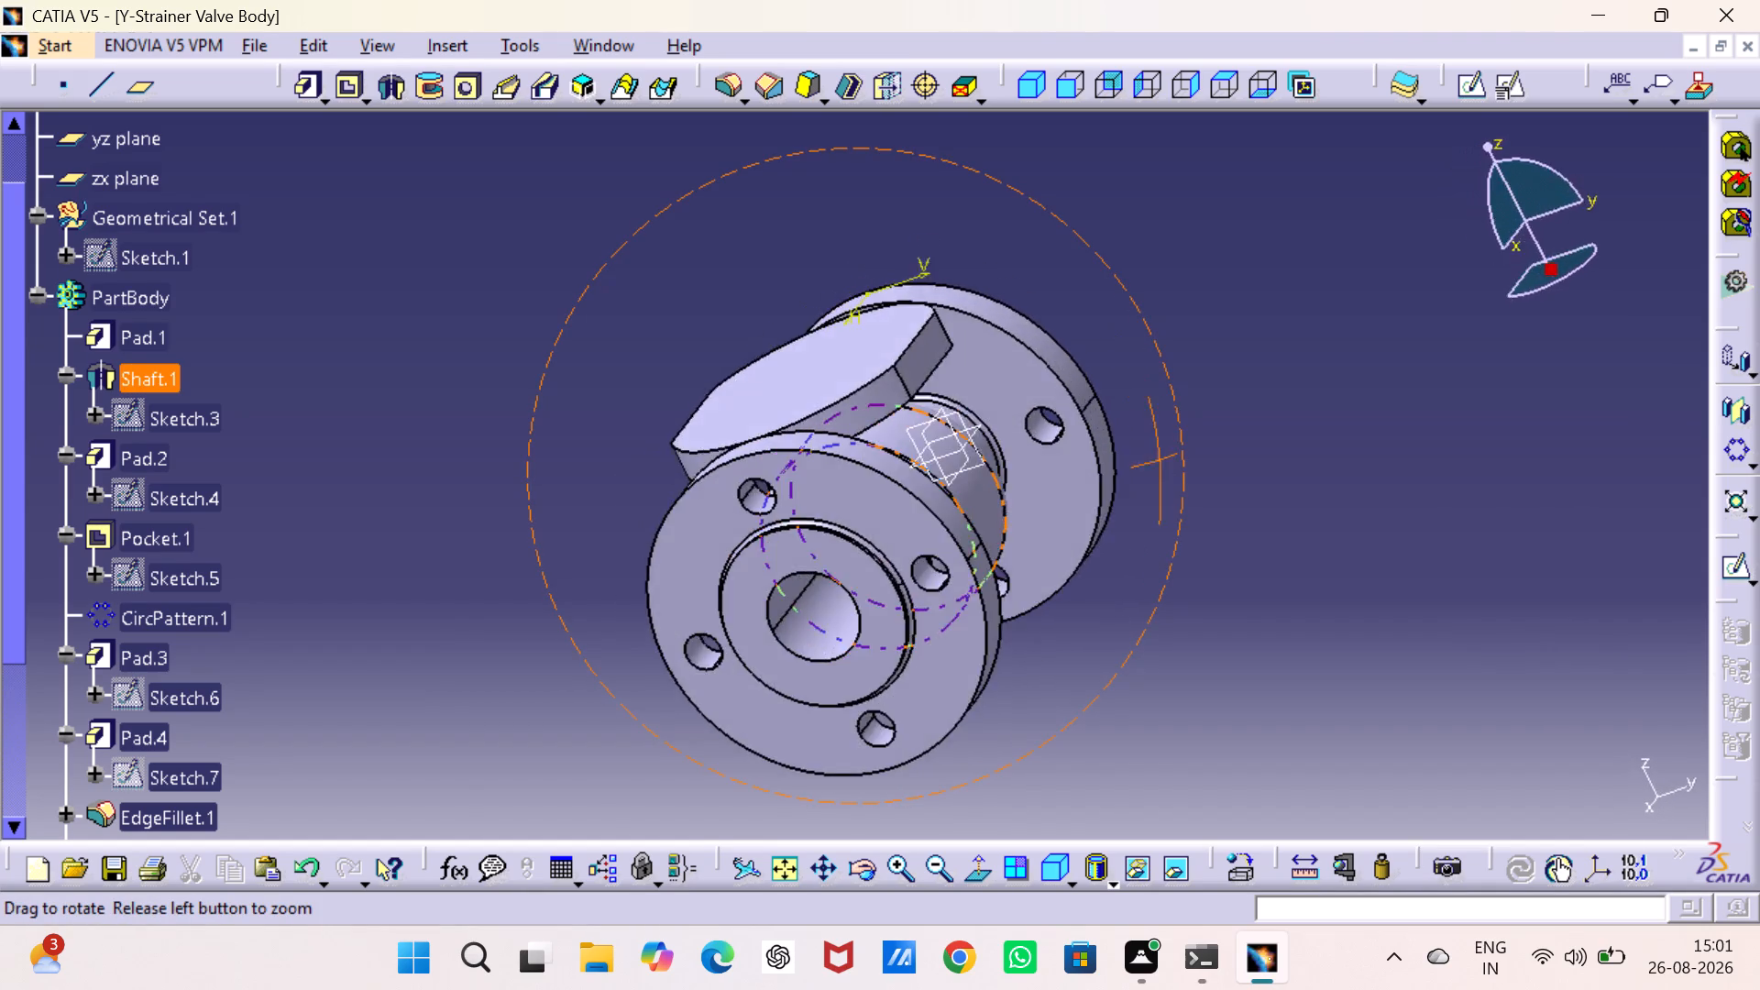
middle_drag(1160, 464, 907, 614)
right_drag(1160, 464, 907, 614)
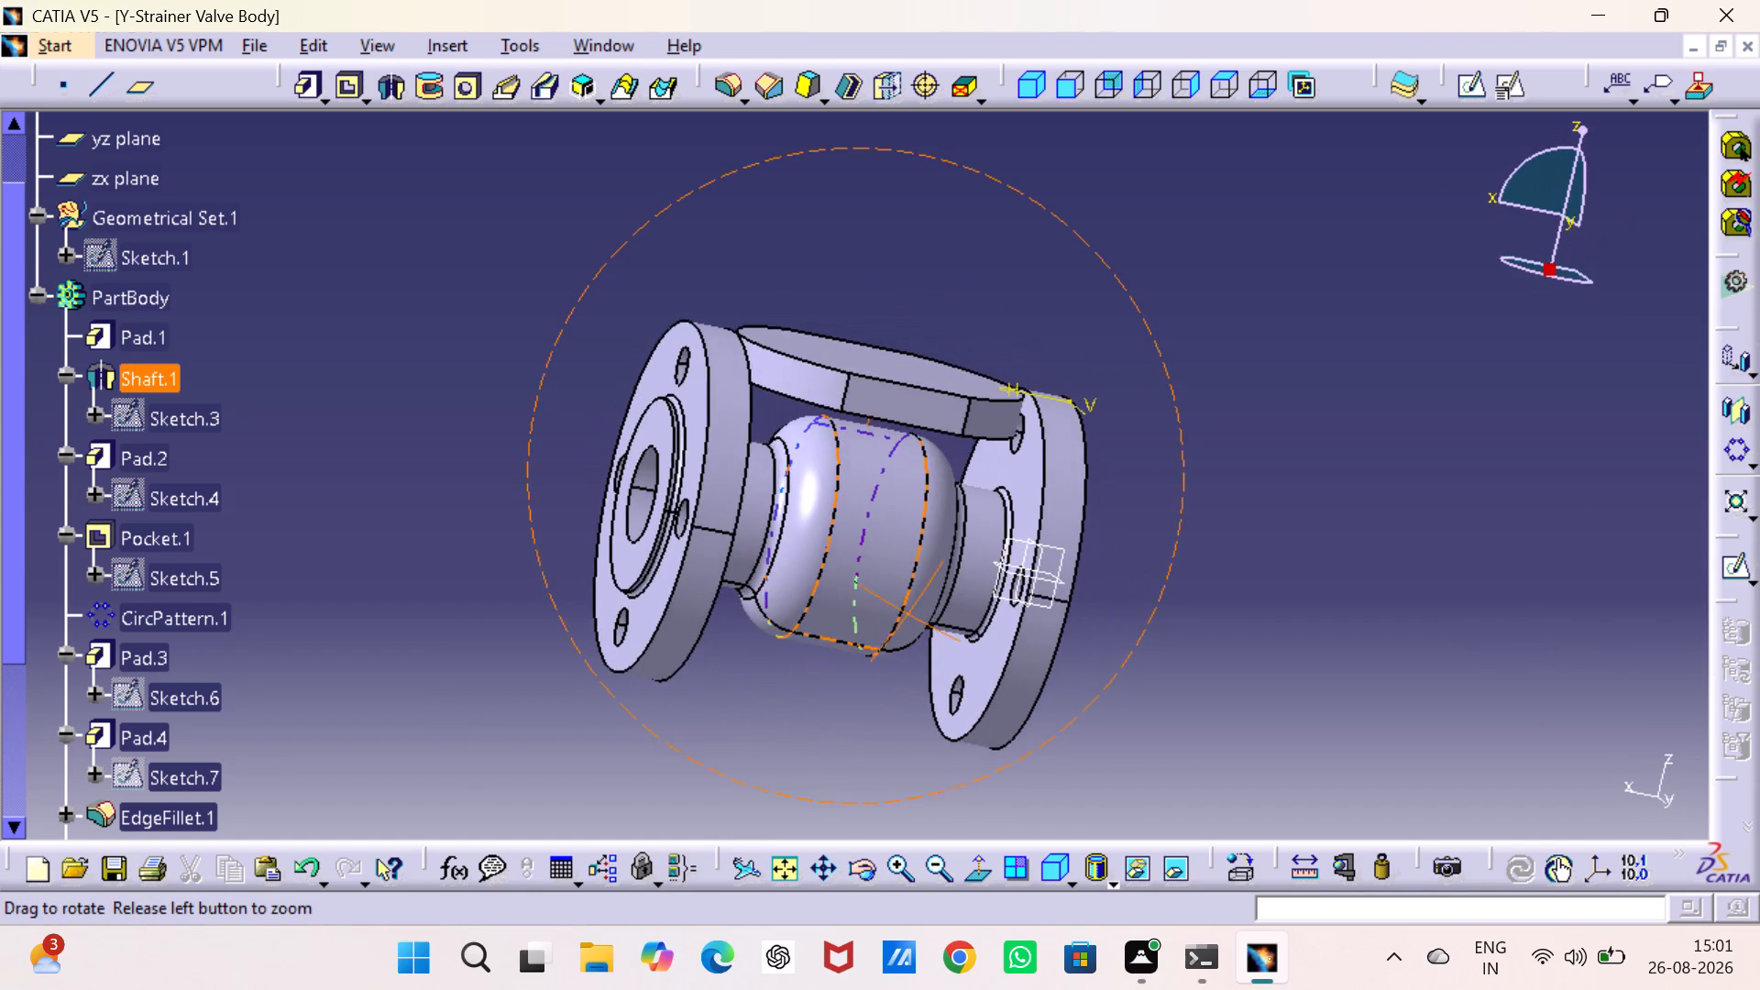
right_drag(907, 614, 913, 605)
middle_drag(907, 614, 913, 605)
click(1317, 637)
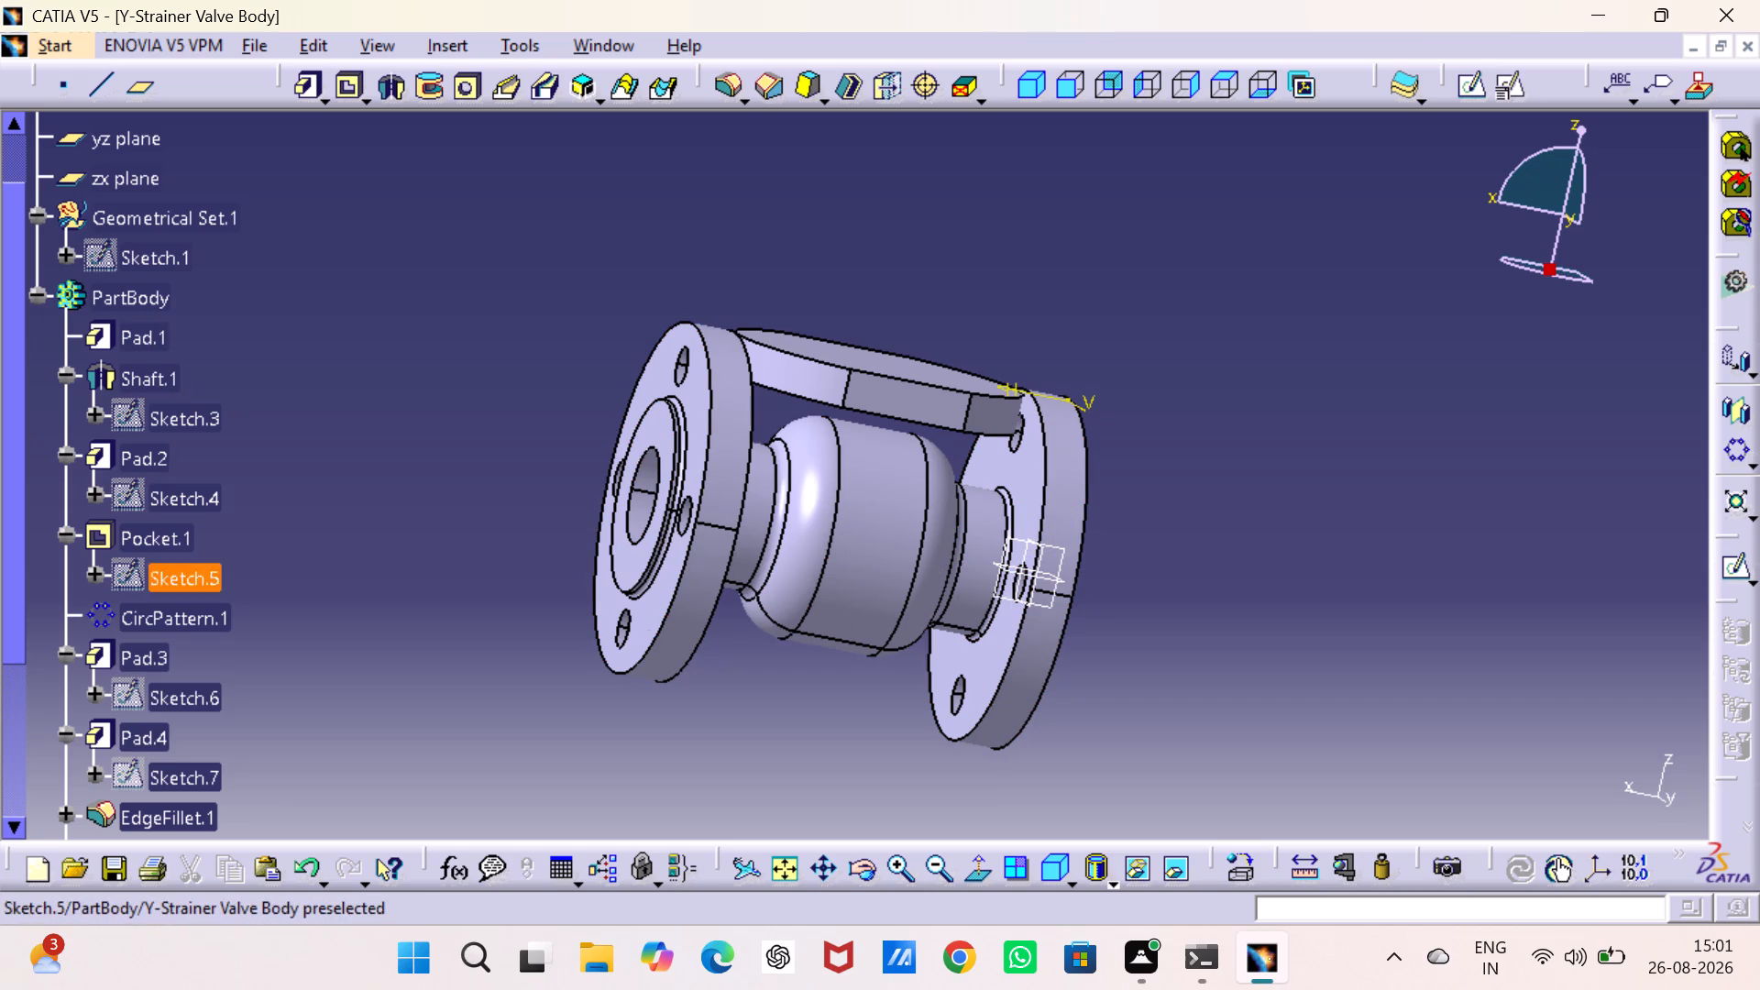
Open Pad.2's profile sketch, Sketch.4, for inspection and exit it.
double_click(168, 500)
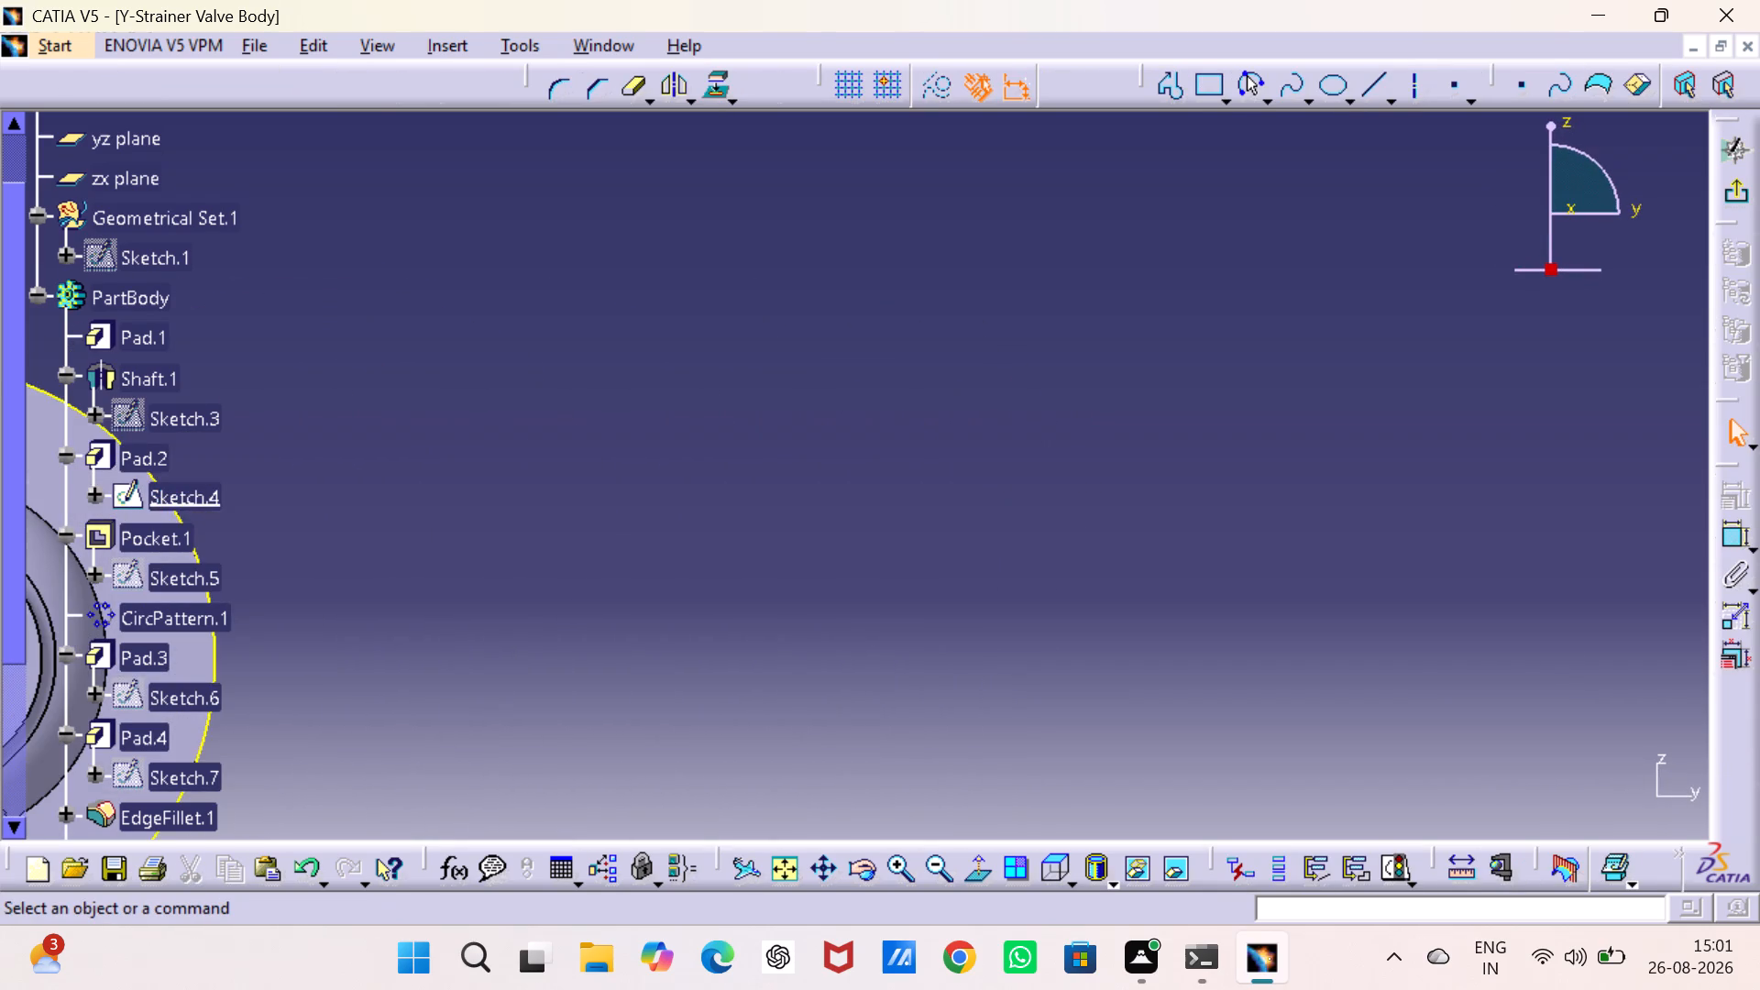
click(1740, 198)
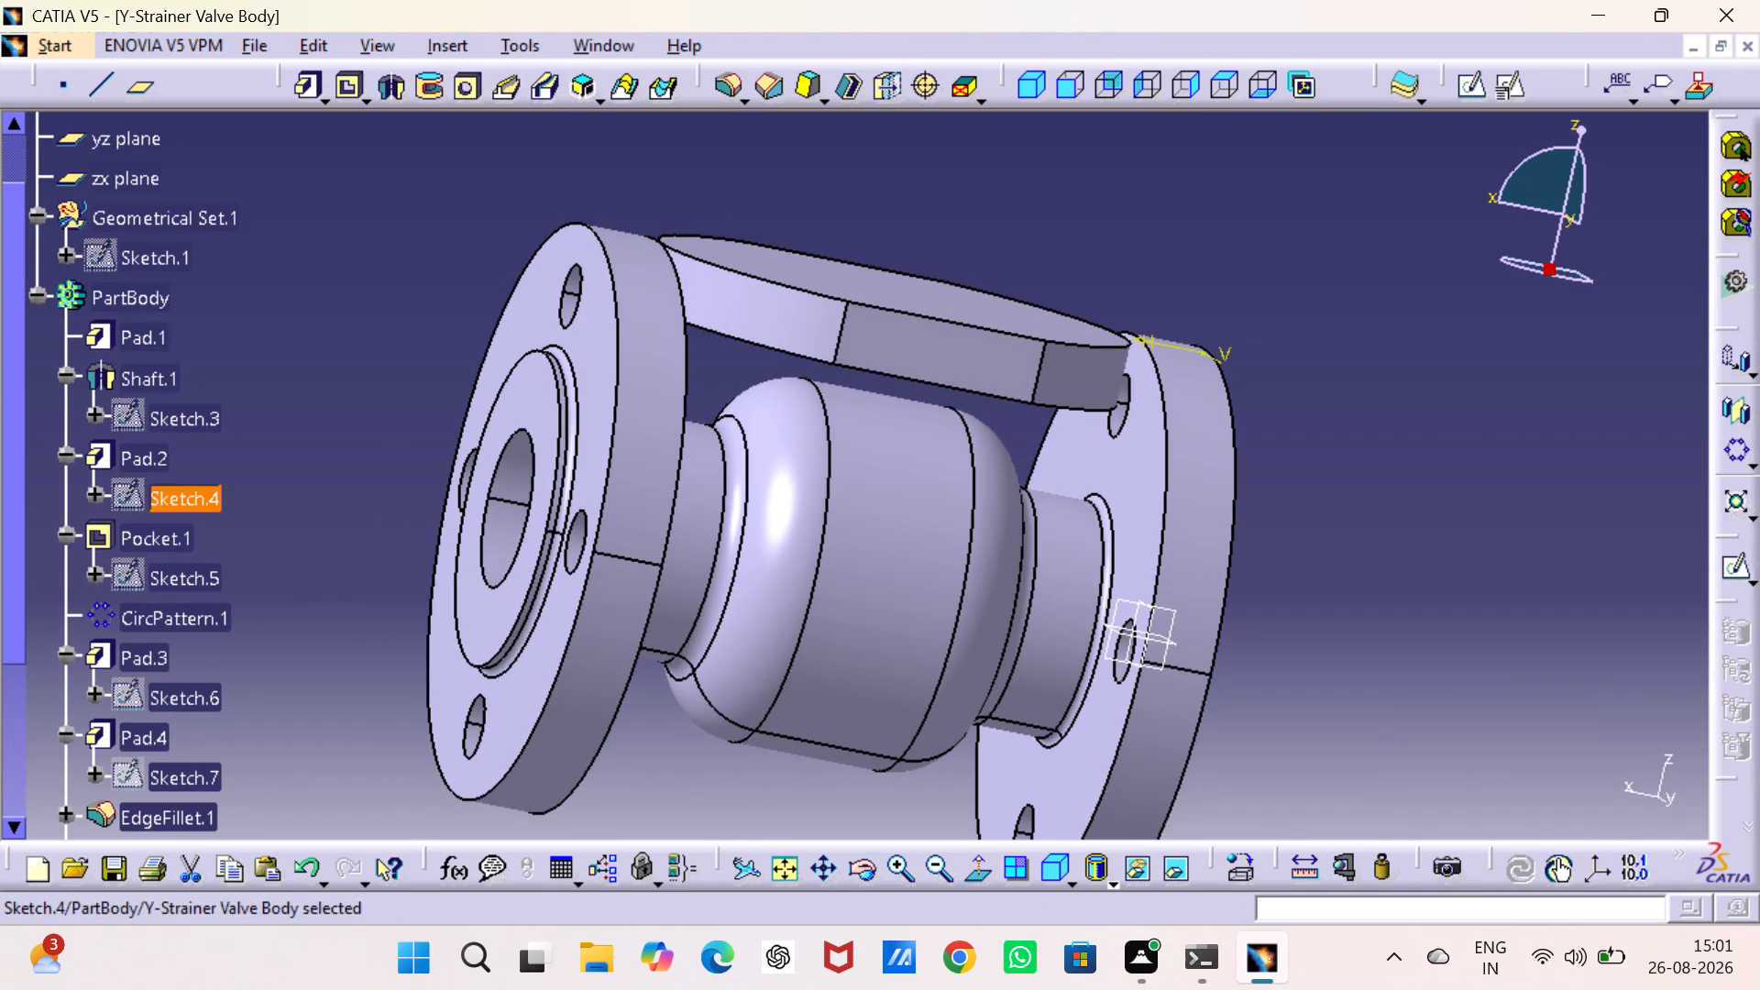
Open Shaft.1's profile sketch, Sketch.3, for editing.
double_click(187, 423)
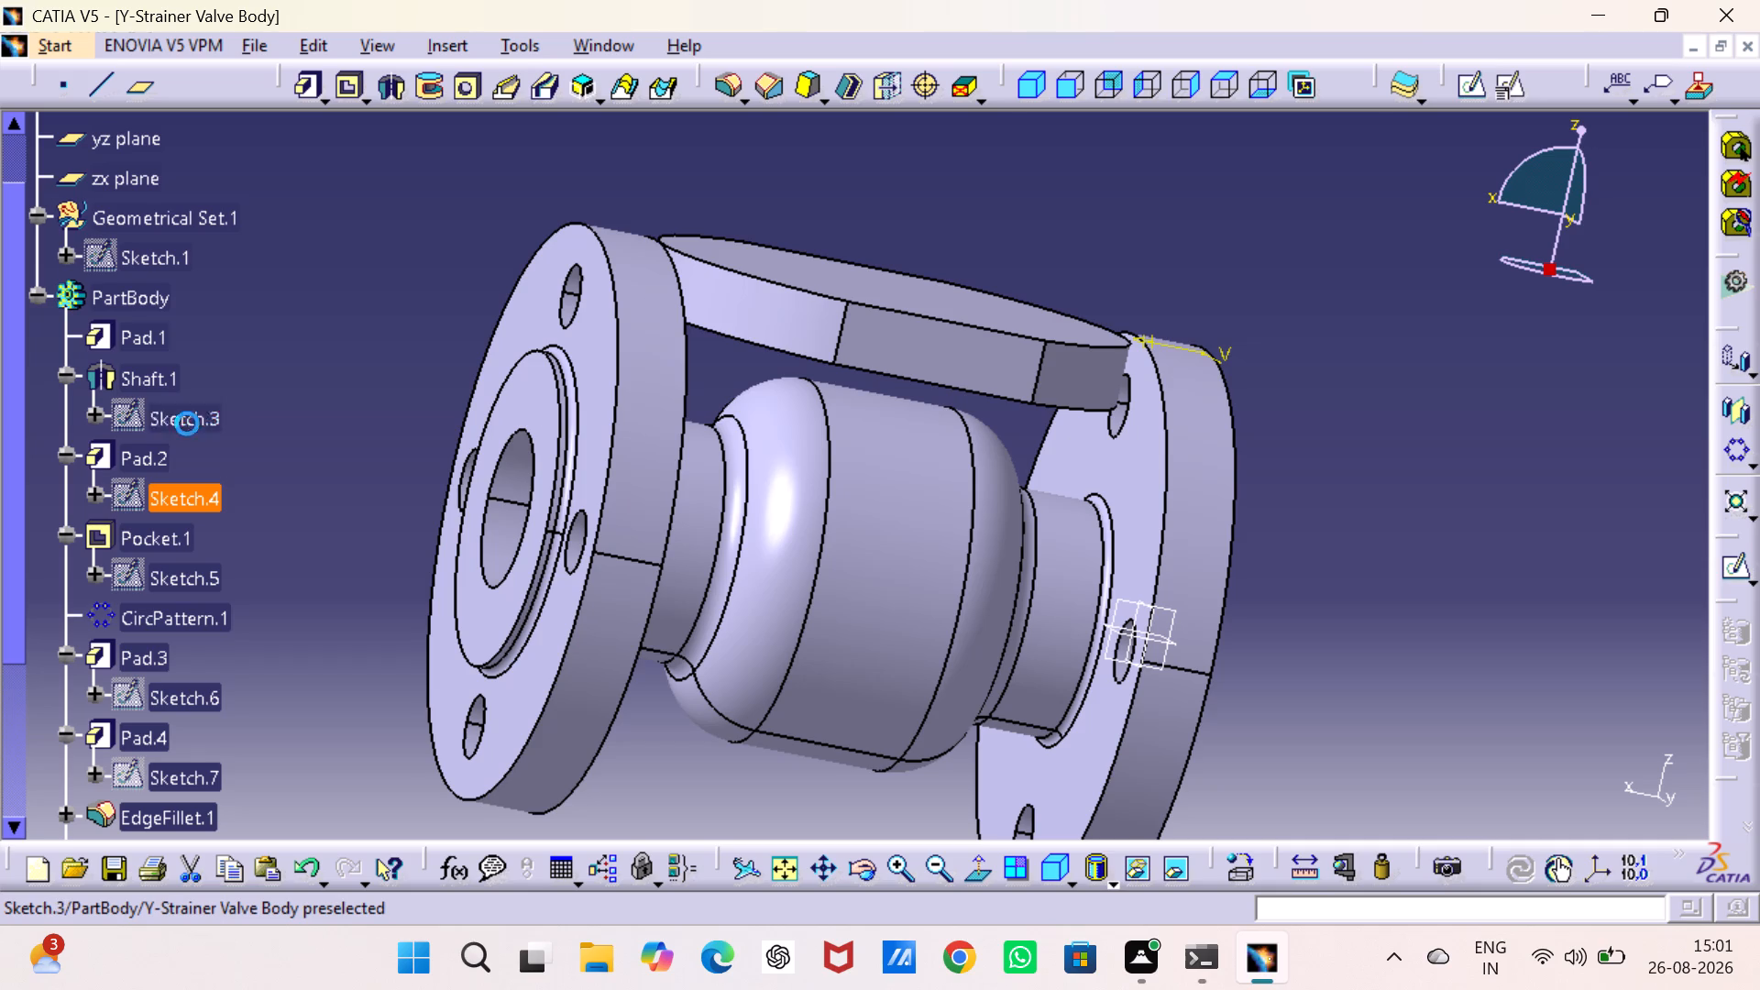
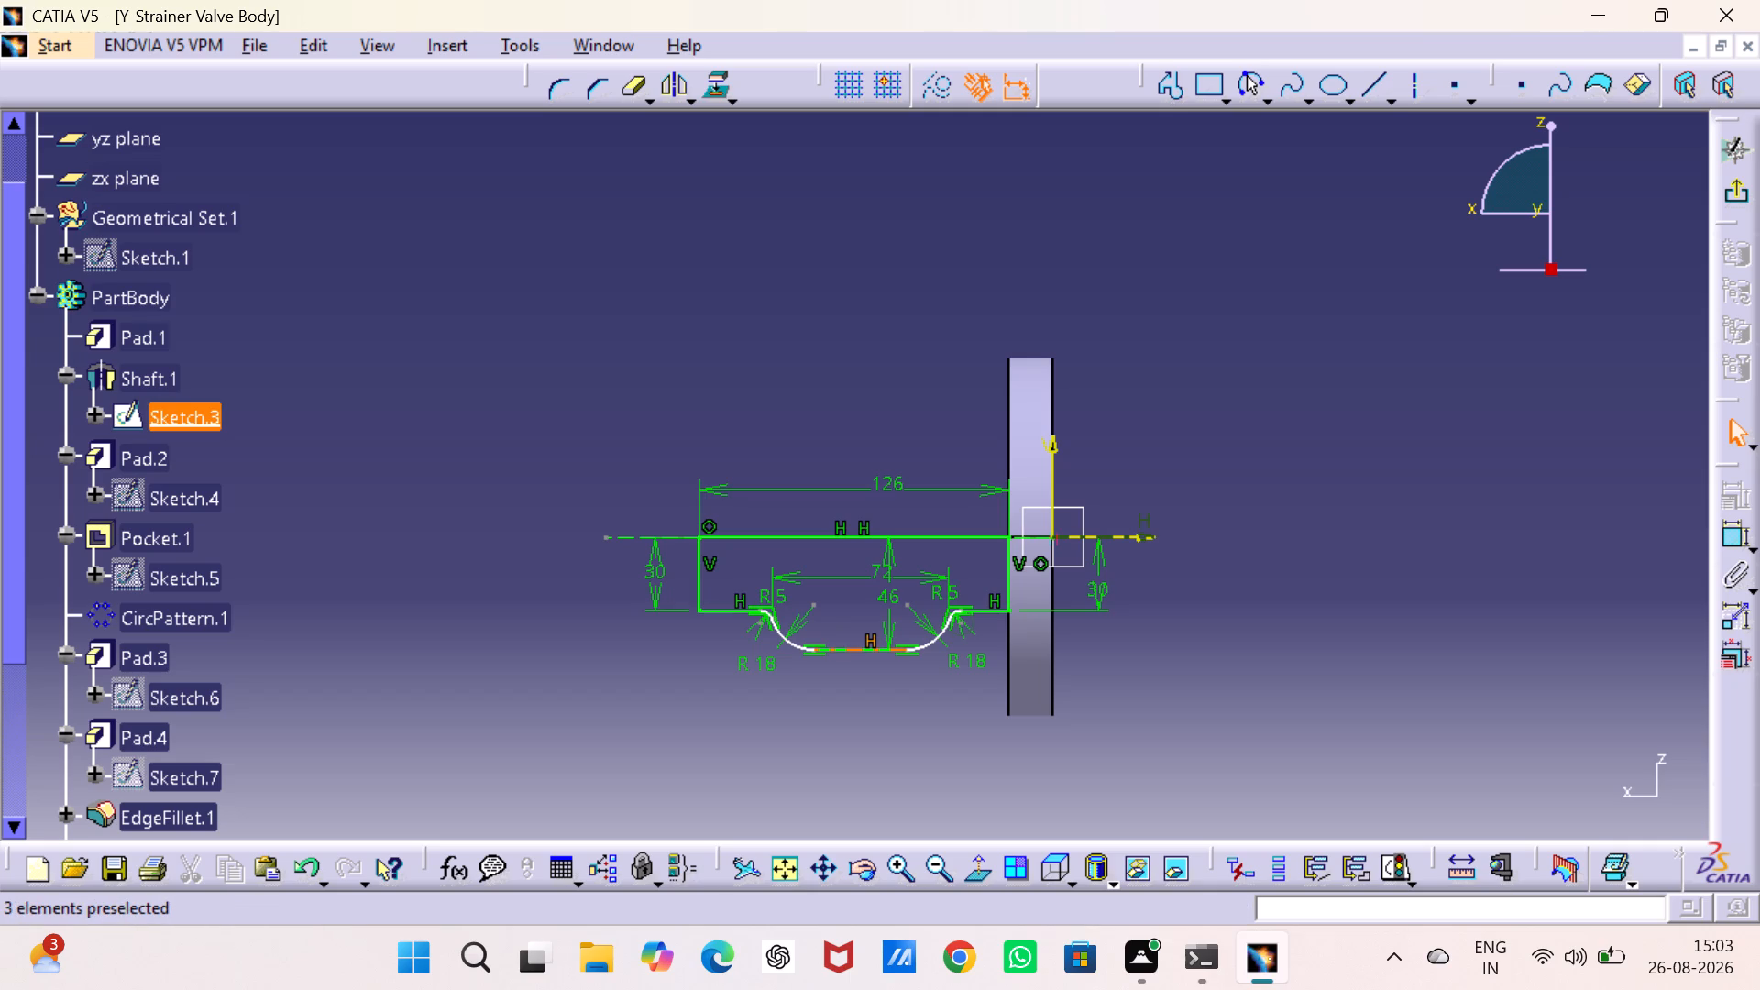
Open the 46 mm constraint in the shaft's profile sketch for inspection, close it, and exit the sketch.
double_click(890, 600)
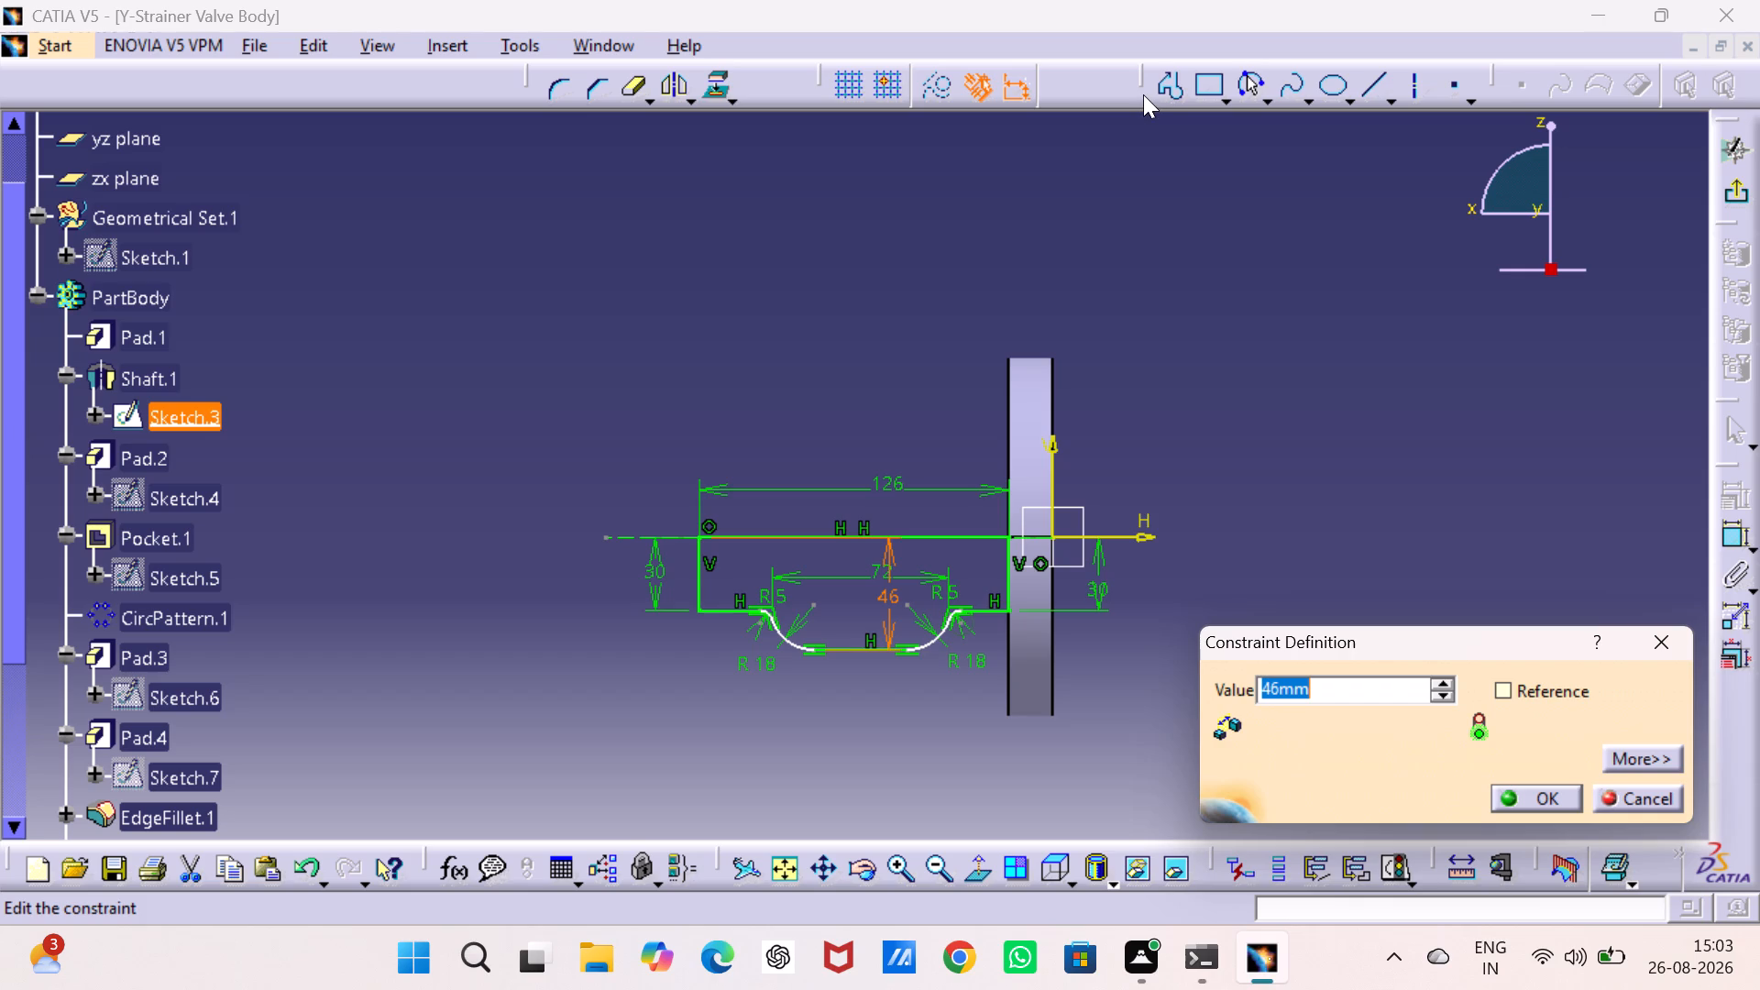
click(1669, 643)
click(1520, 535)
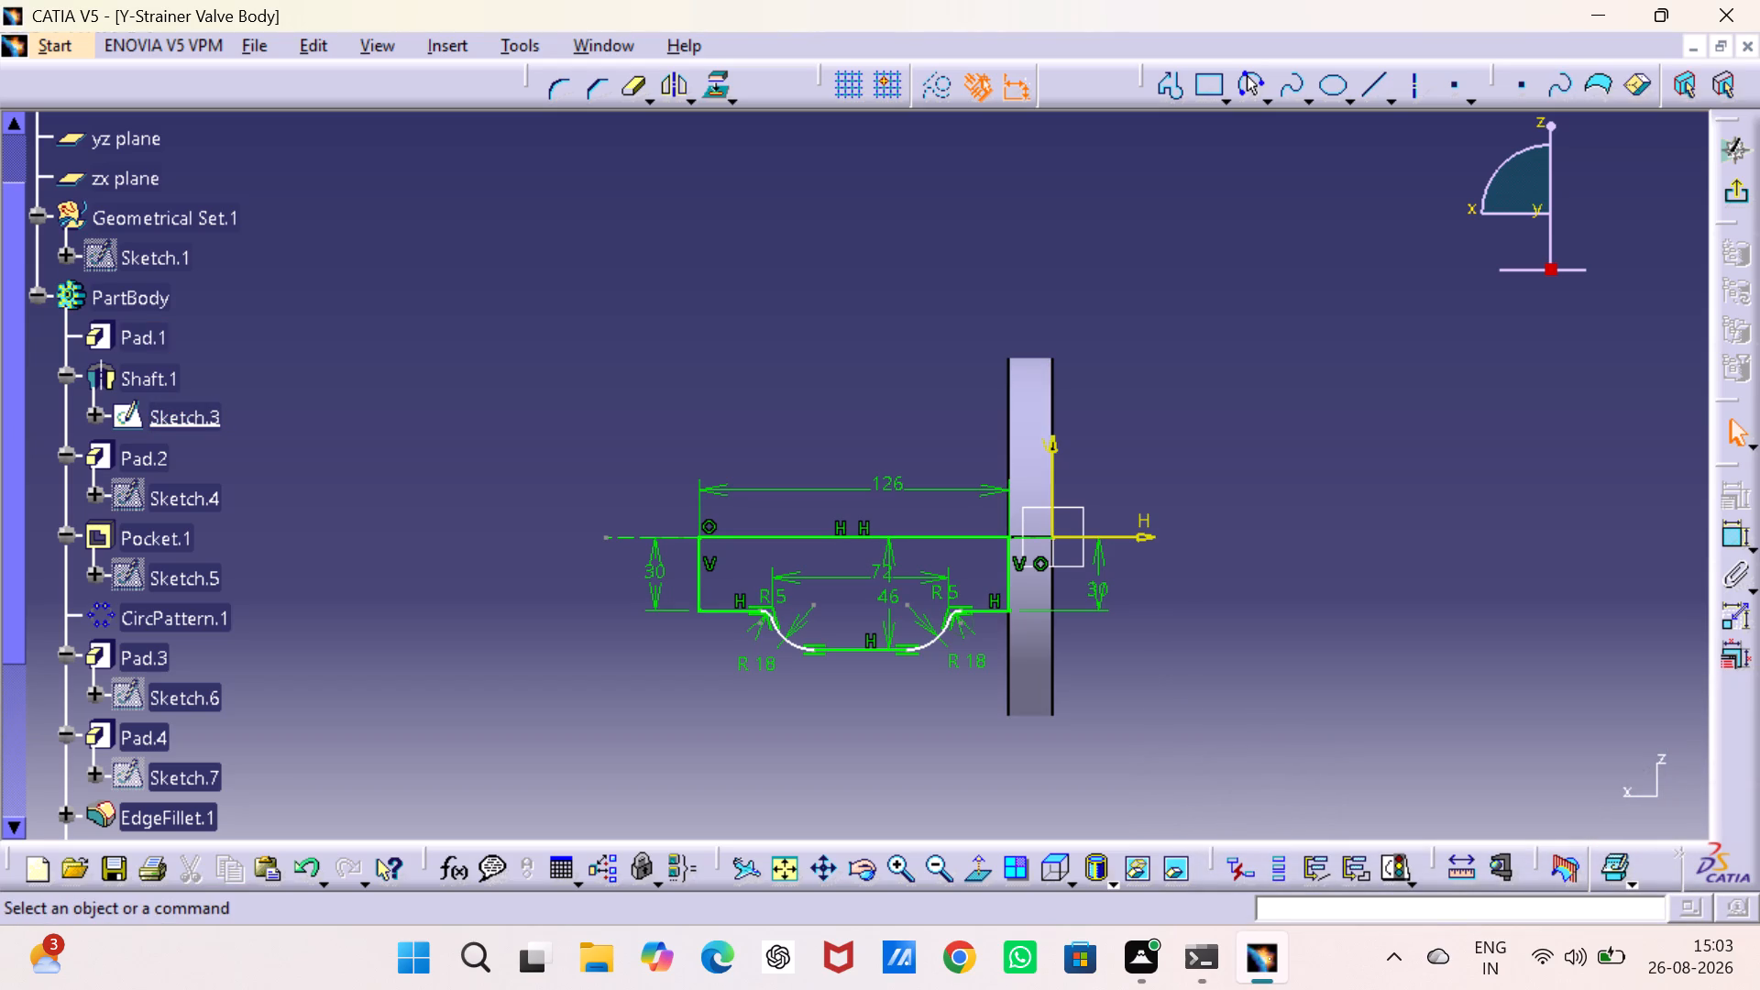
click(1726, 196)
click(1412, 382)
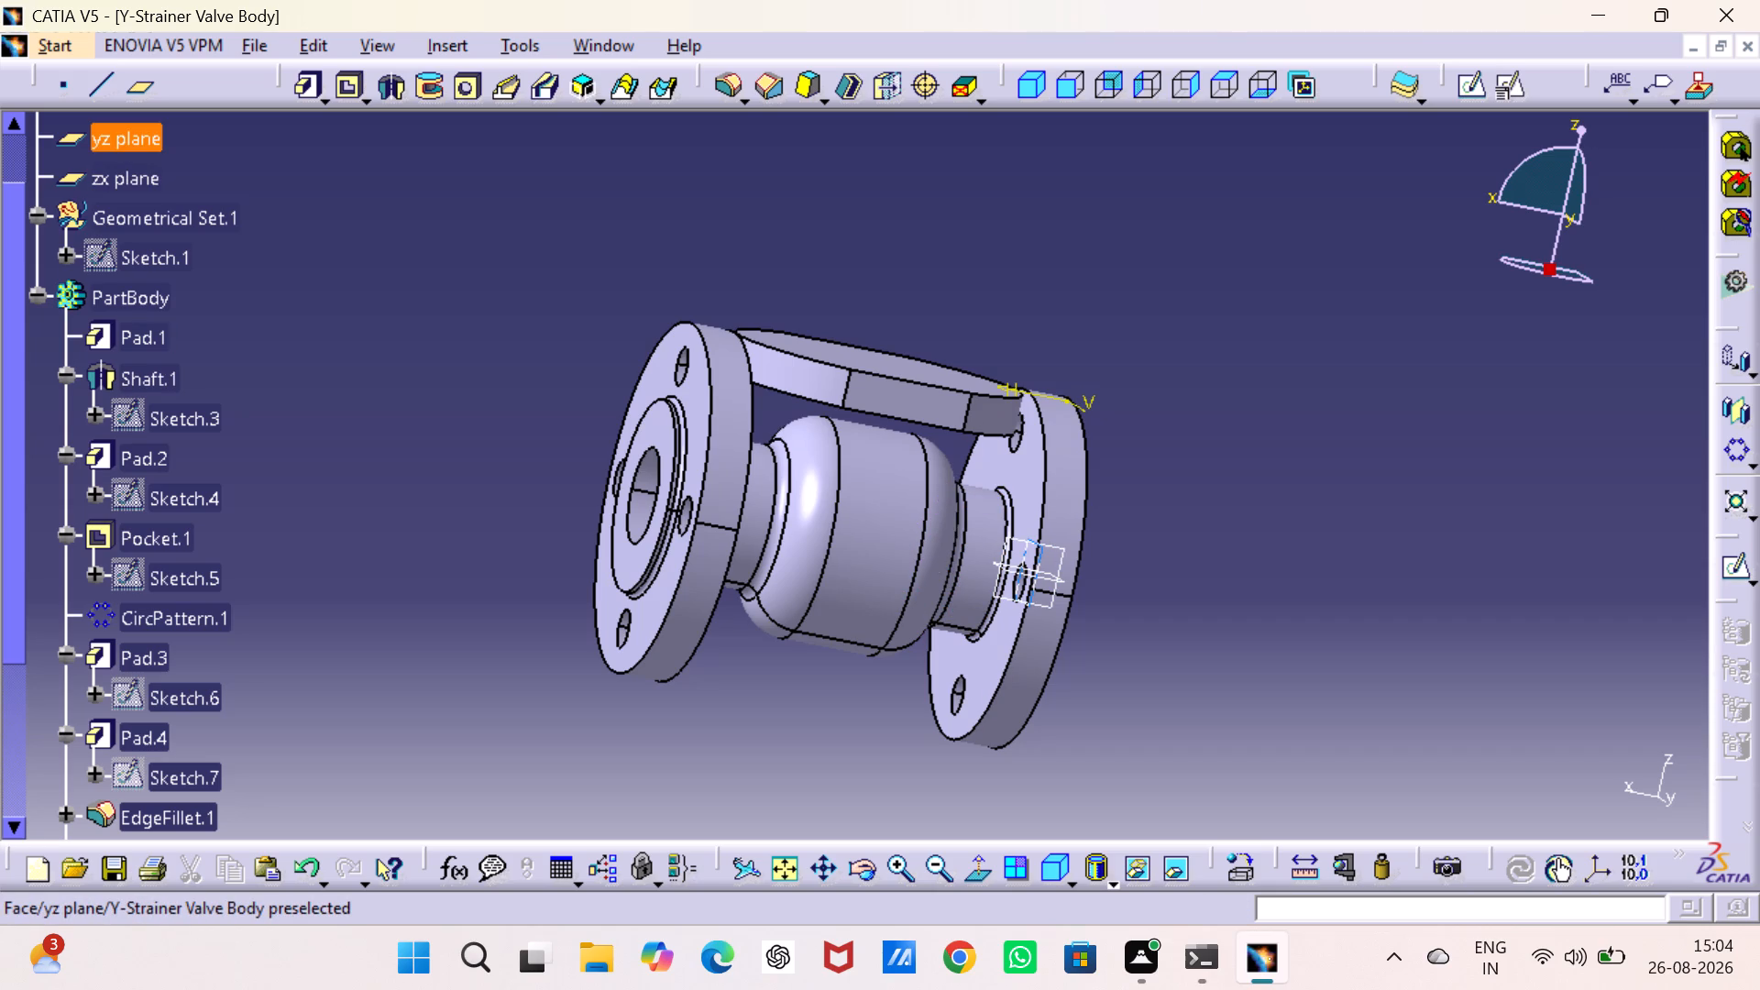
Create a new sketch on the zx plane.
click(1371, 500)
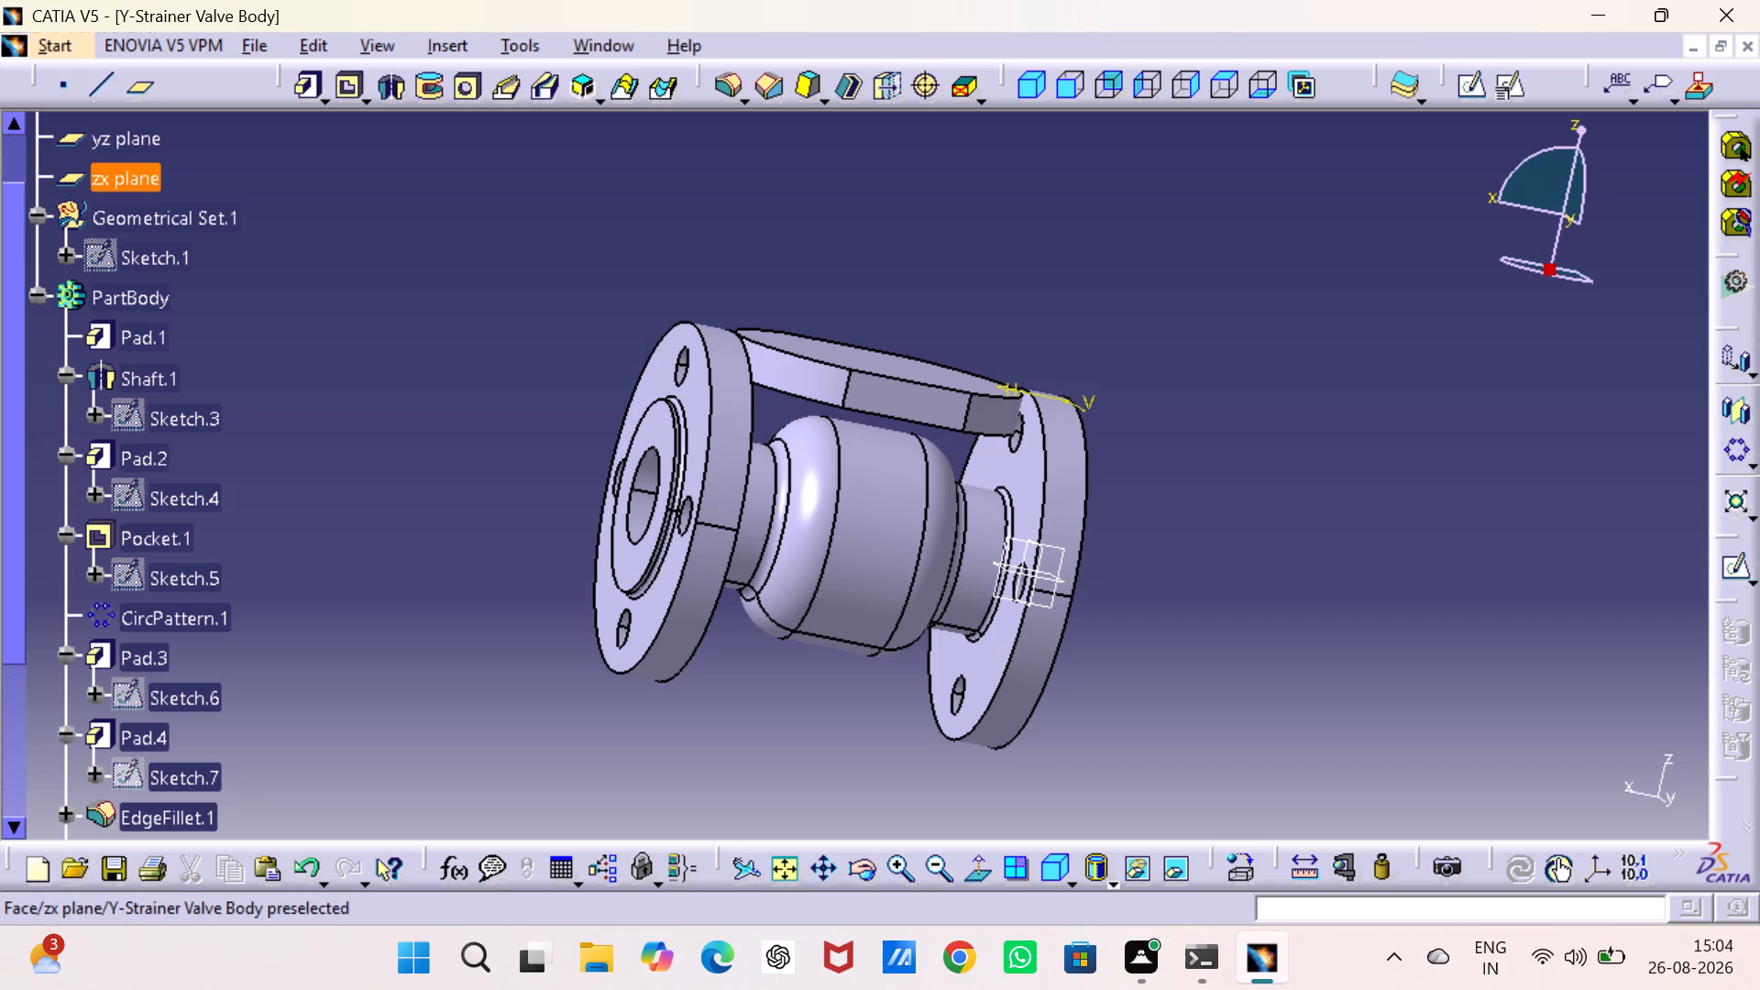
middle_drag(1369, 495, 1083, 457)
right_drag(1333, 494, 1083, 457)
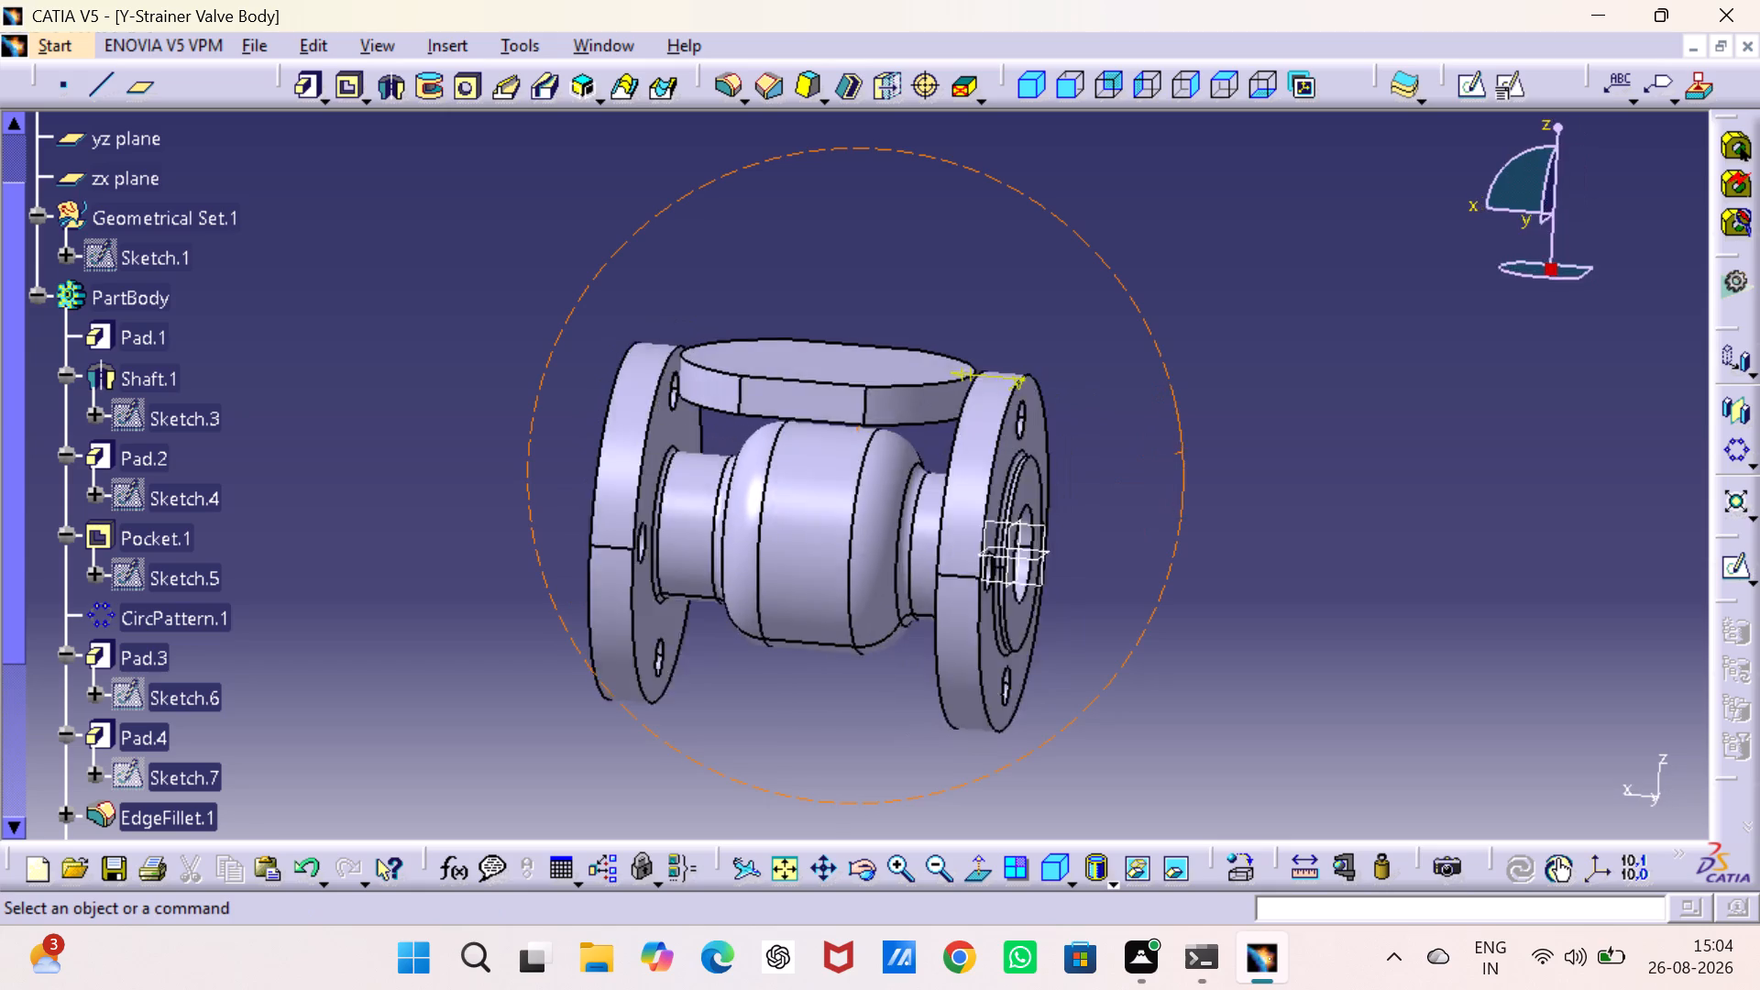
right_drag(1083, 457, 1039, 460)
middle_drag(1083, 457, 1039, 460)
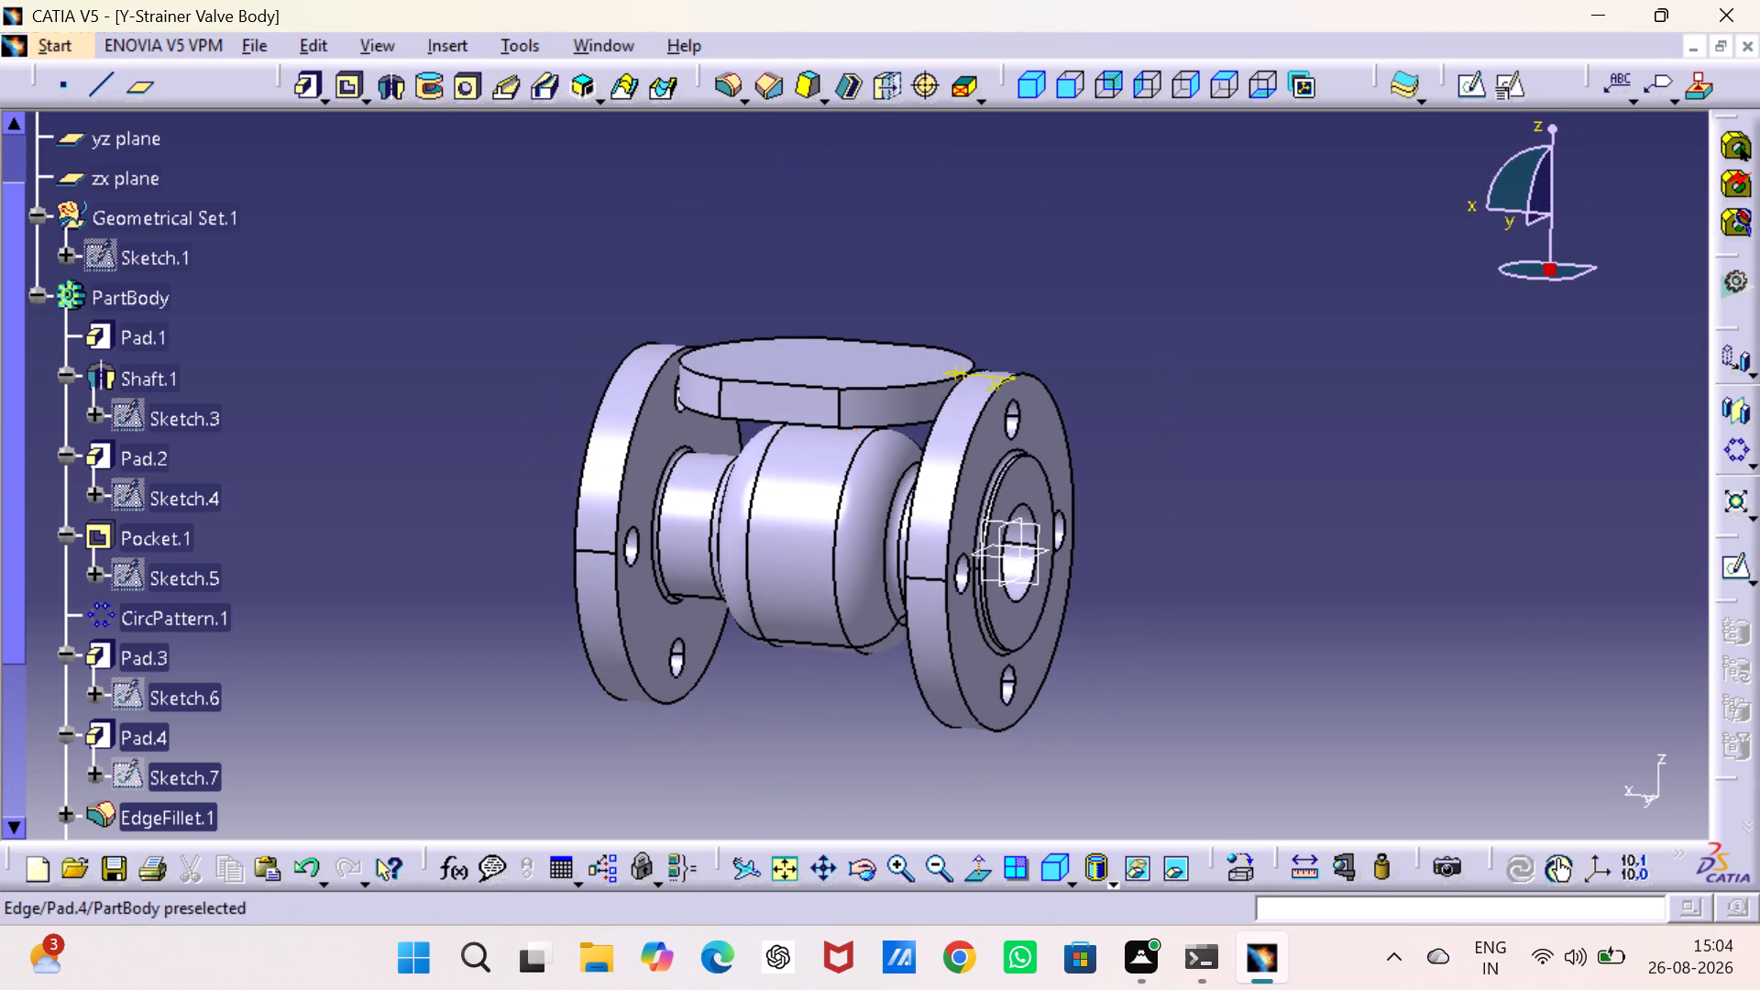
click(1028, 530)
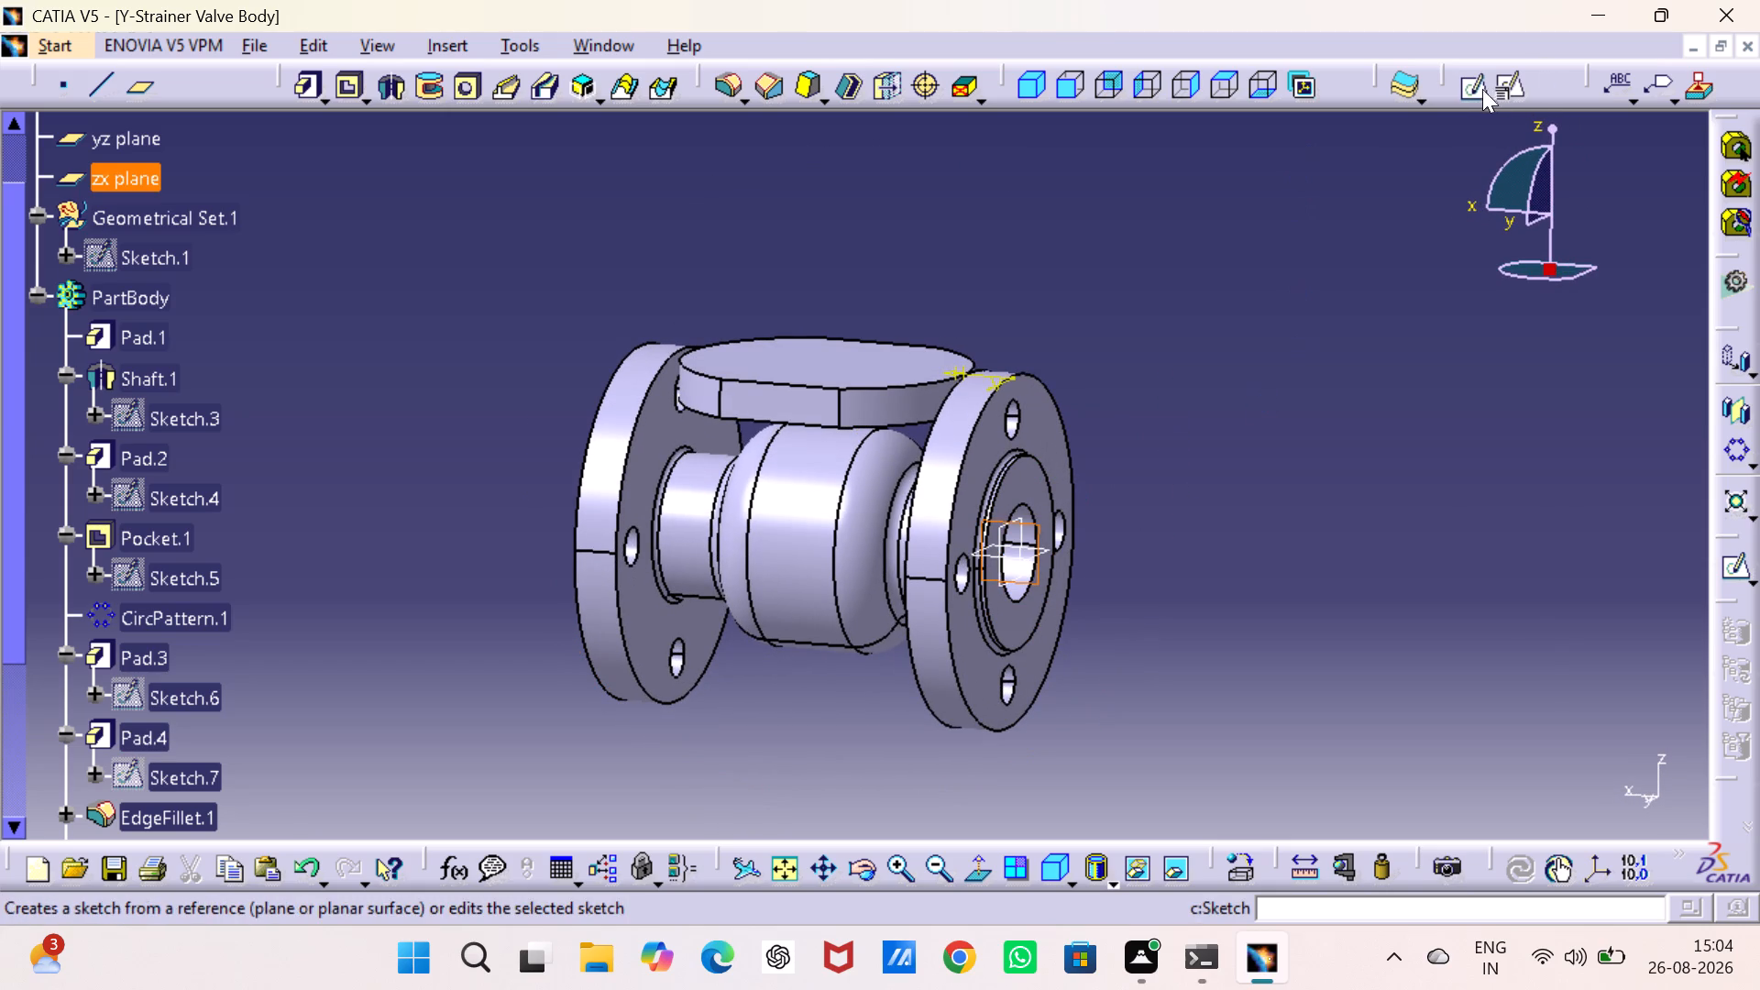
click(1478, 89)
click(1454, 535)
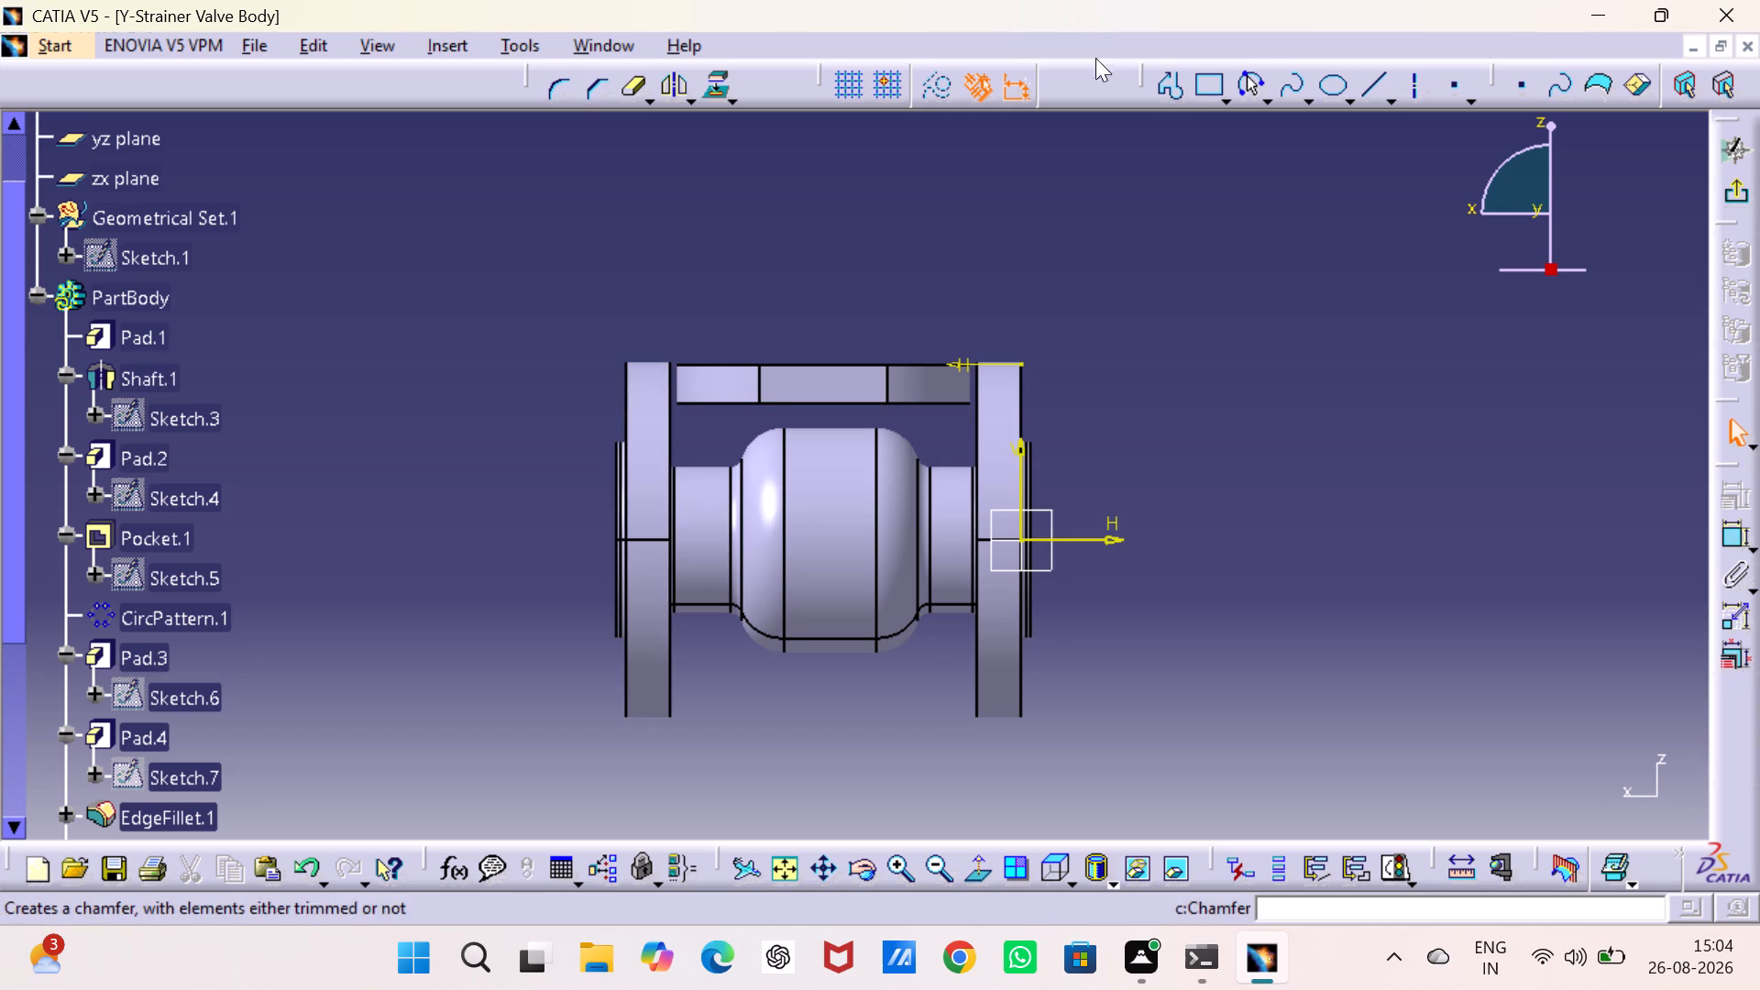
Project the three lower edge segments of the top flange onto the sketch plane.
click(1168, 86)
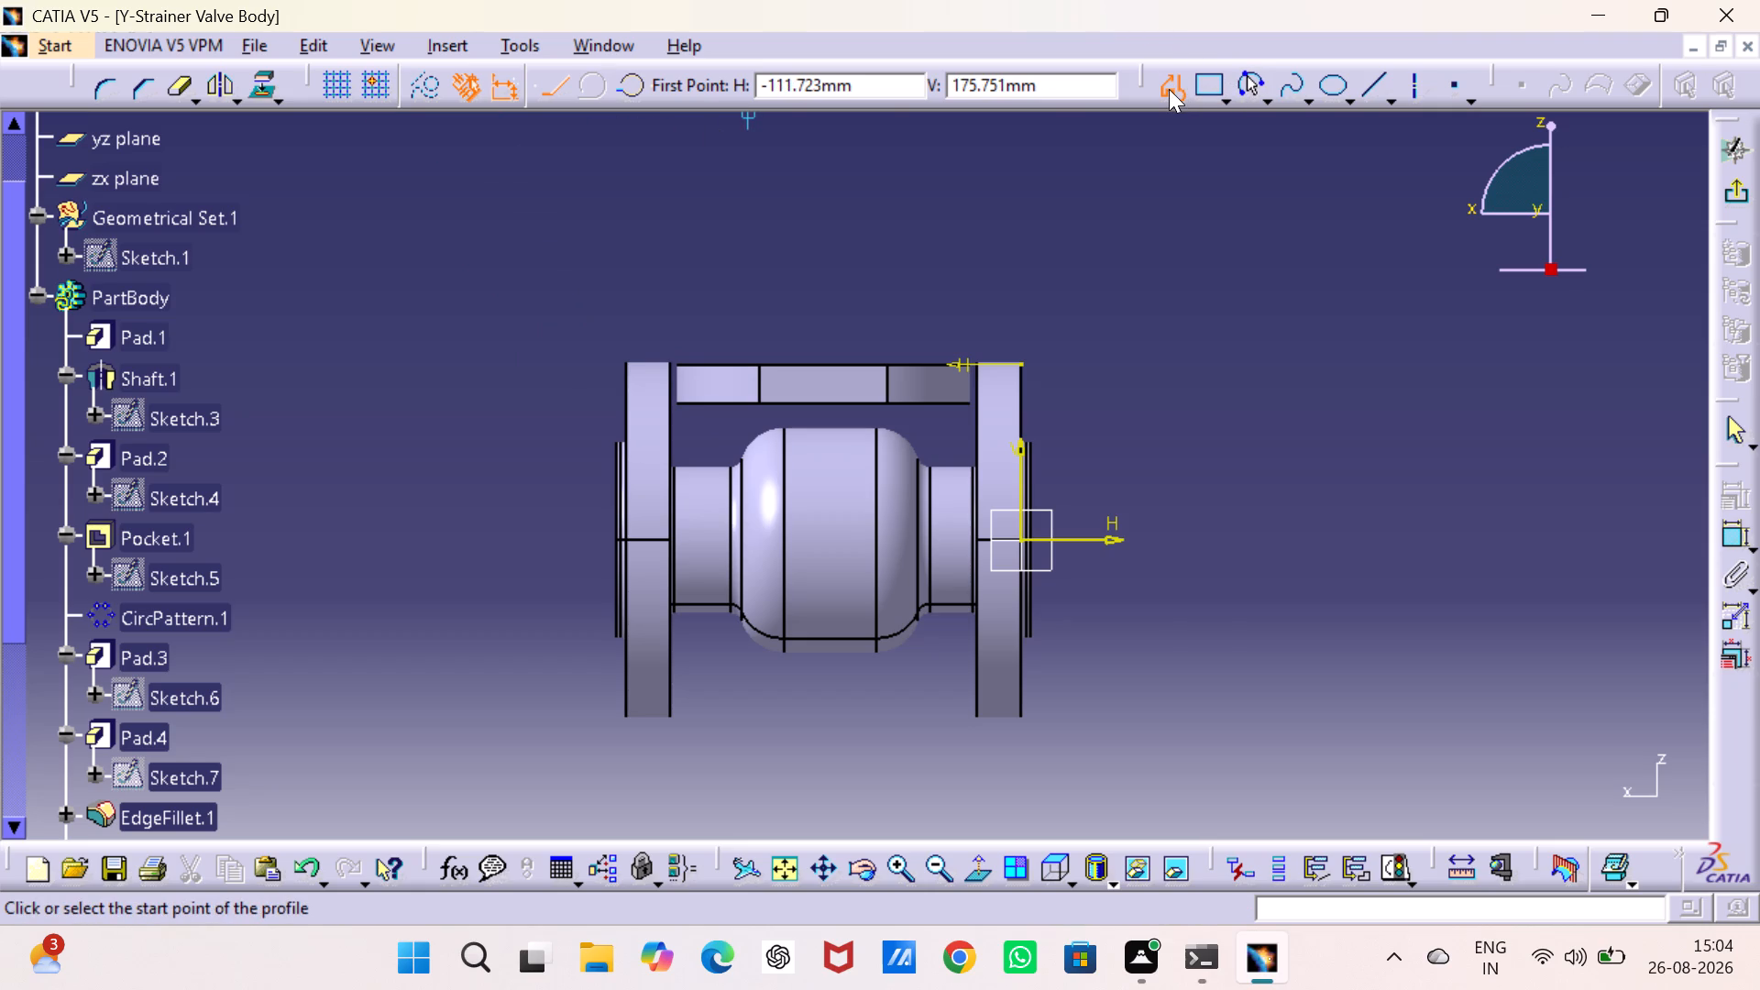
click(260, 85)
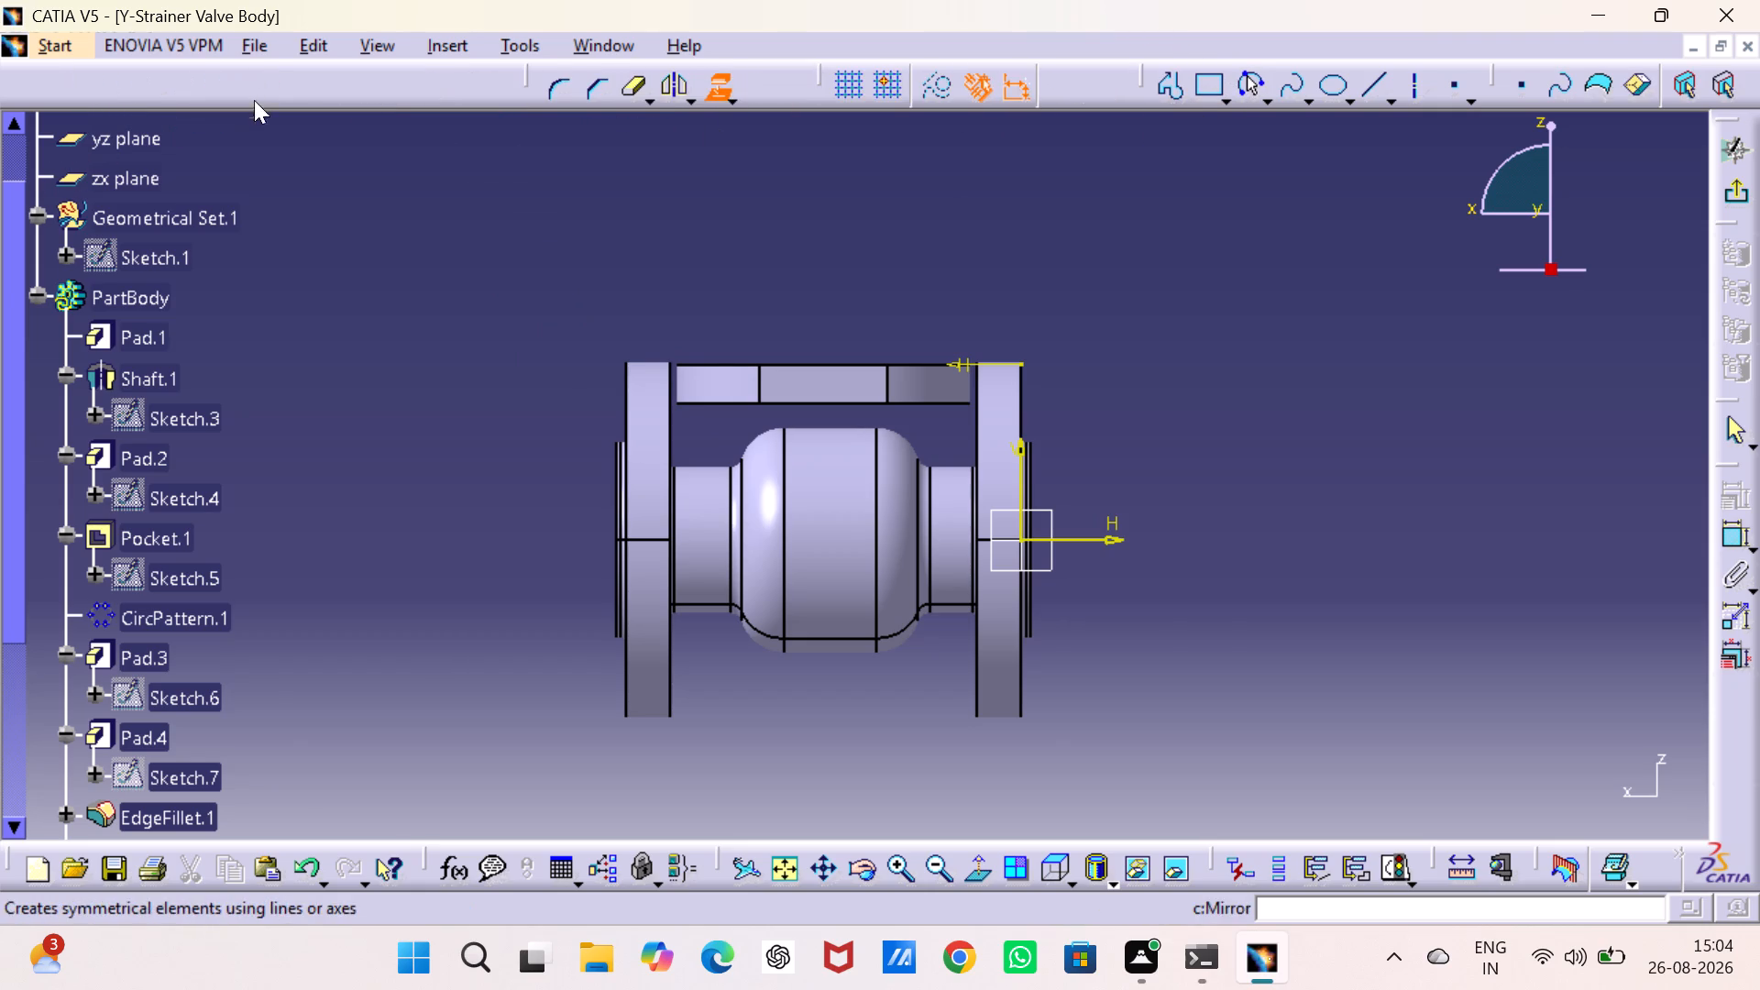
click(704, 400)
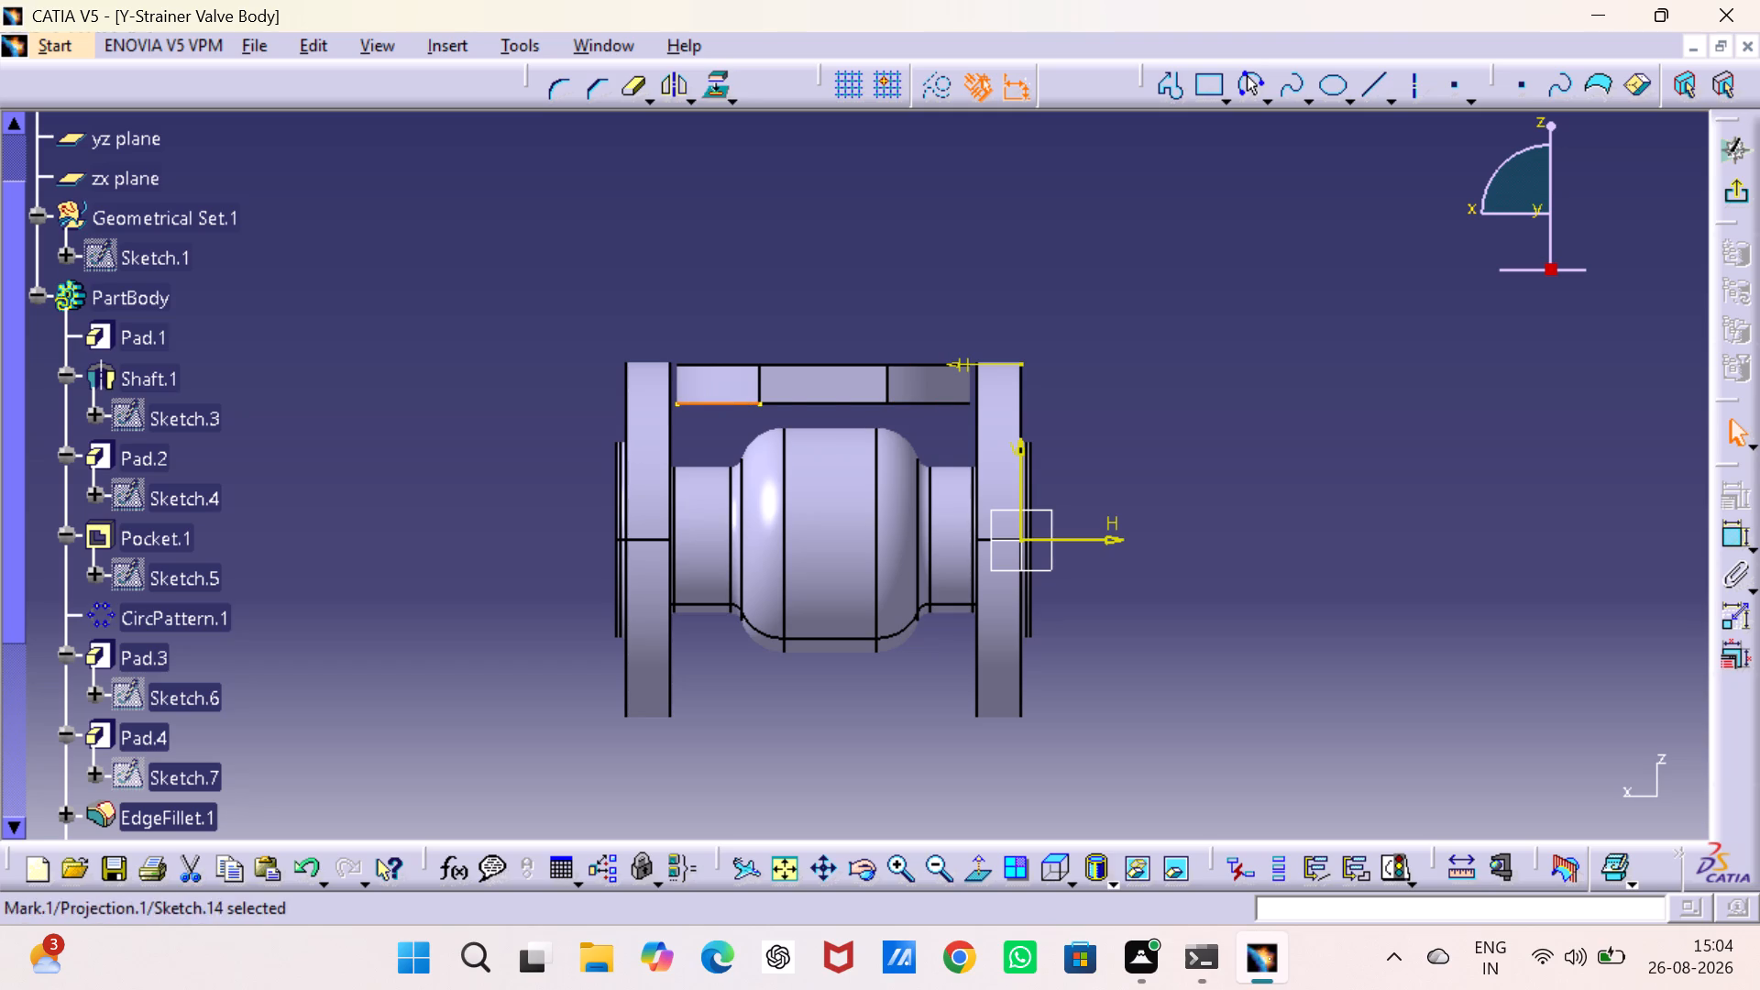
click(930, 406)
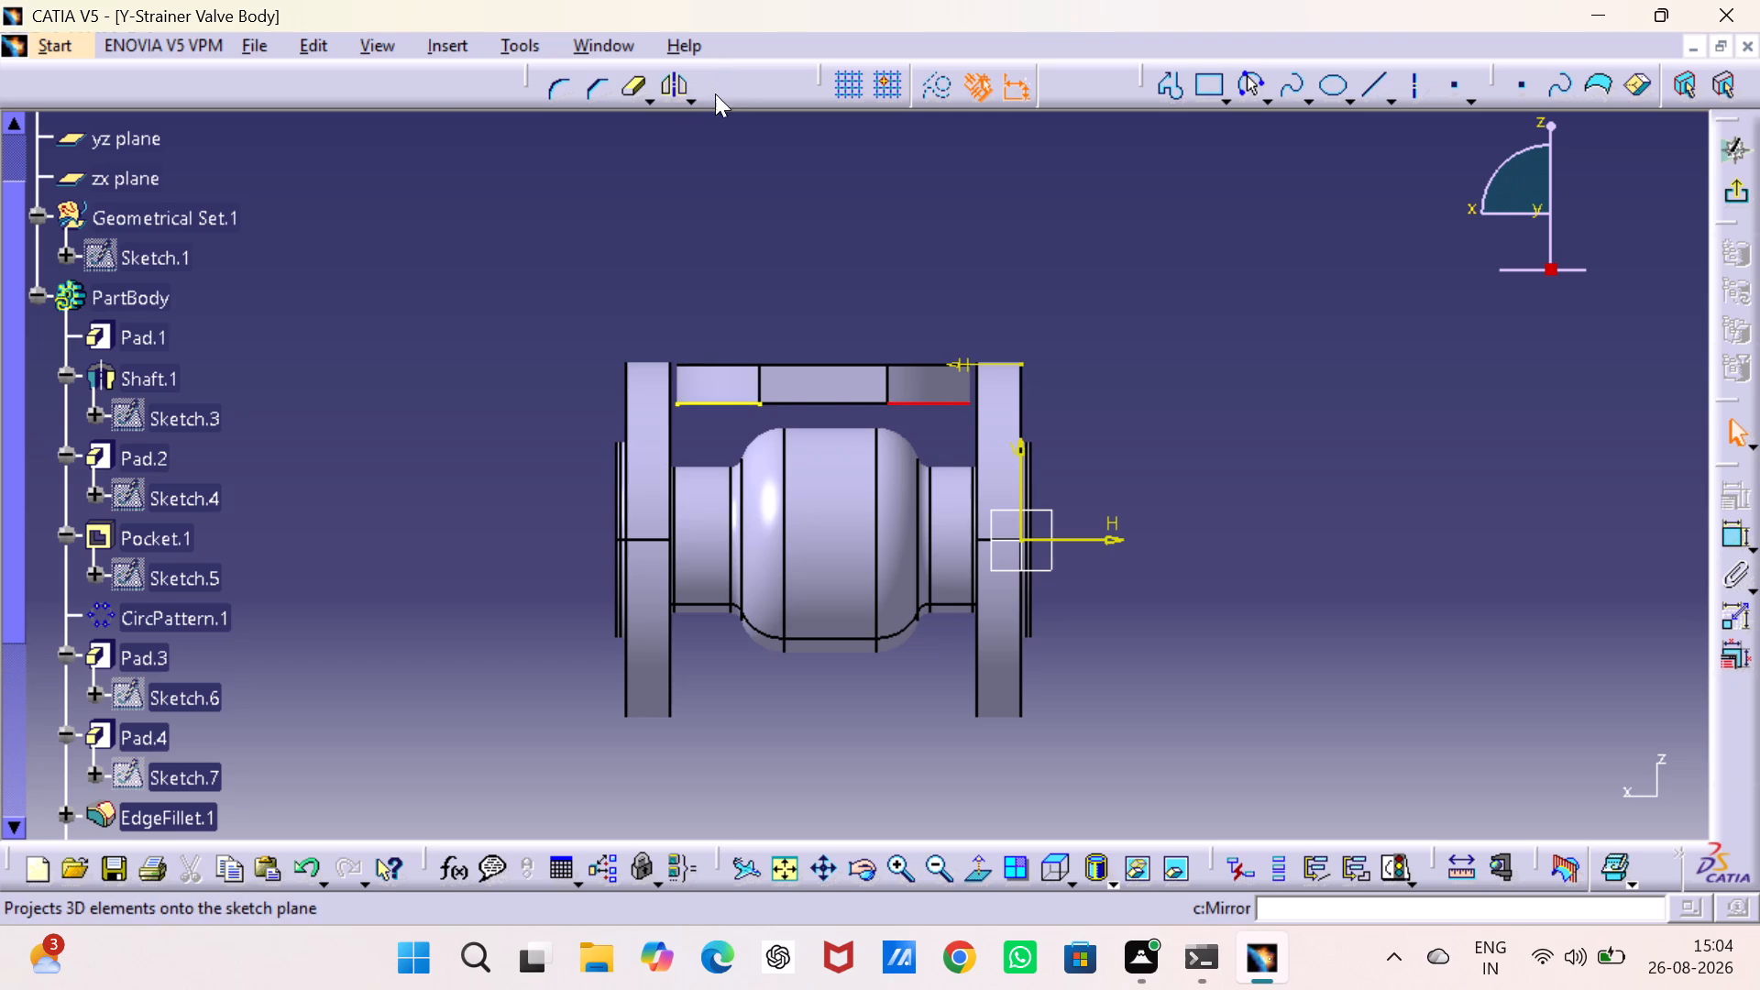
click(712, 80)
click(730, 215)
click(813, 401)
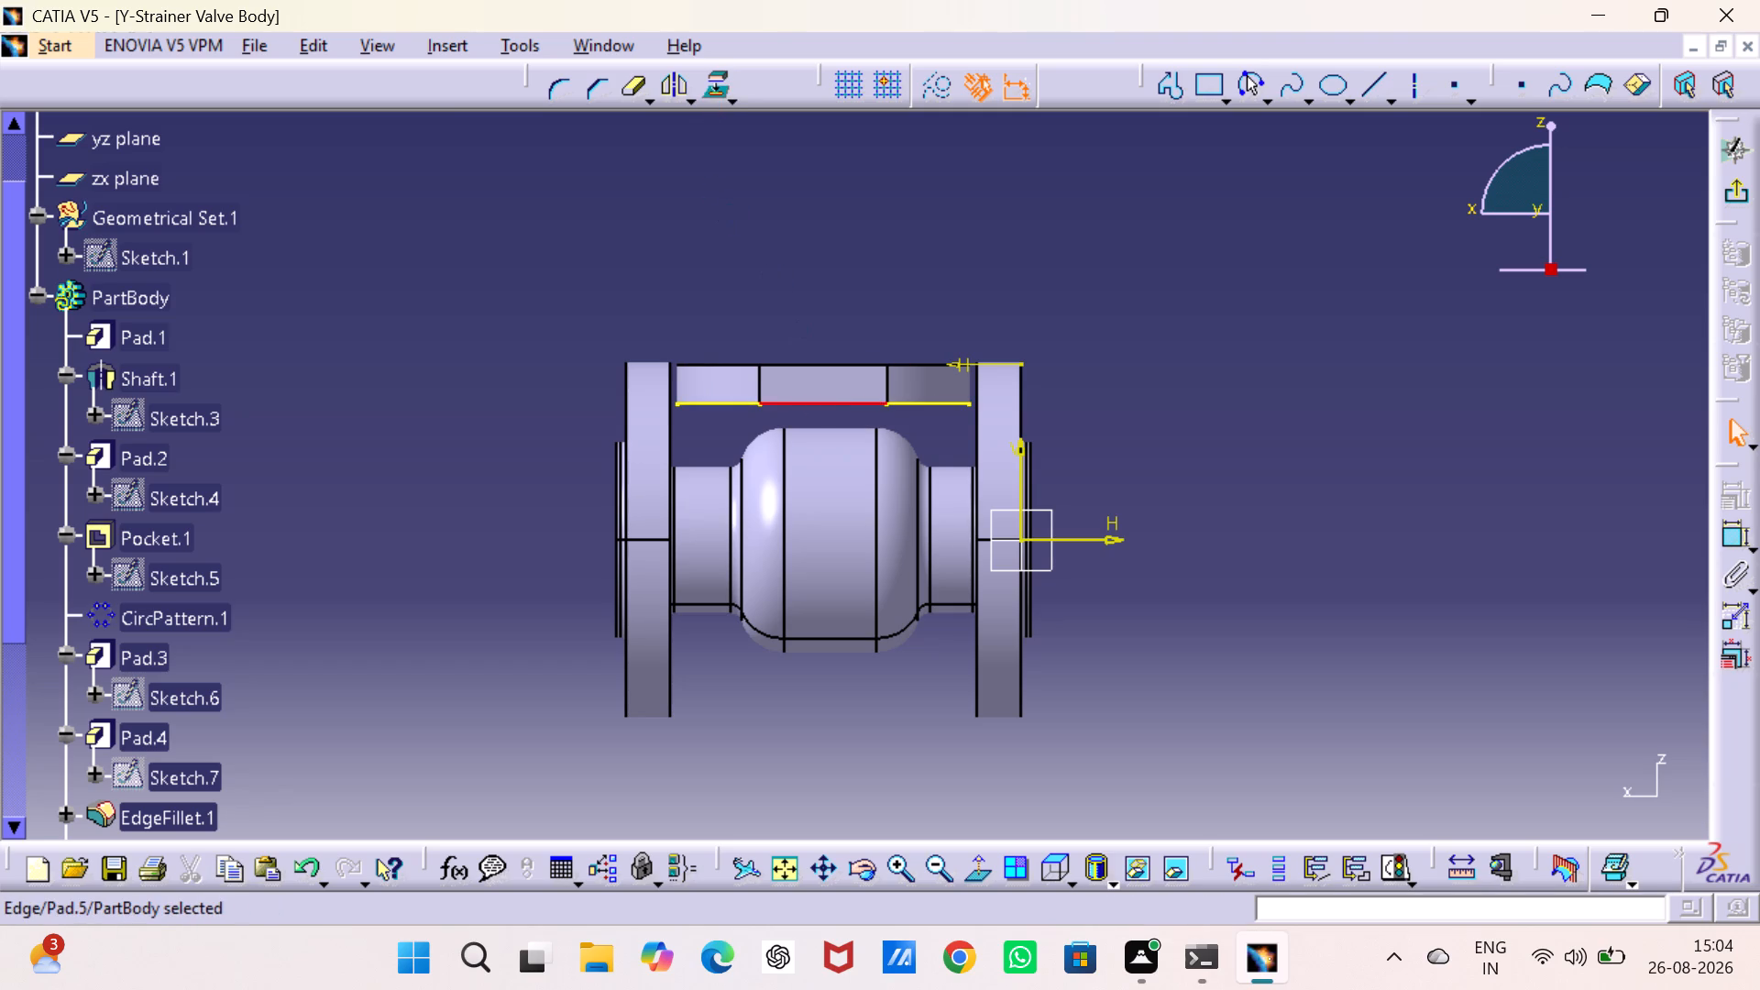
click(714, 79)
click(965, 273)
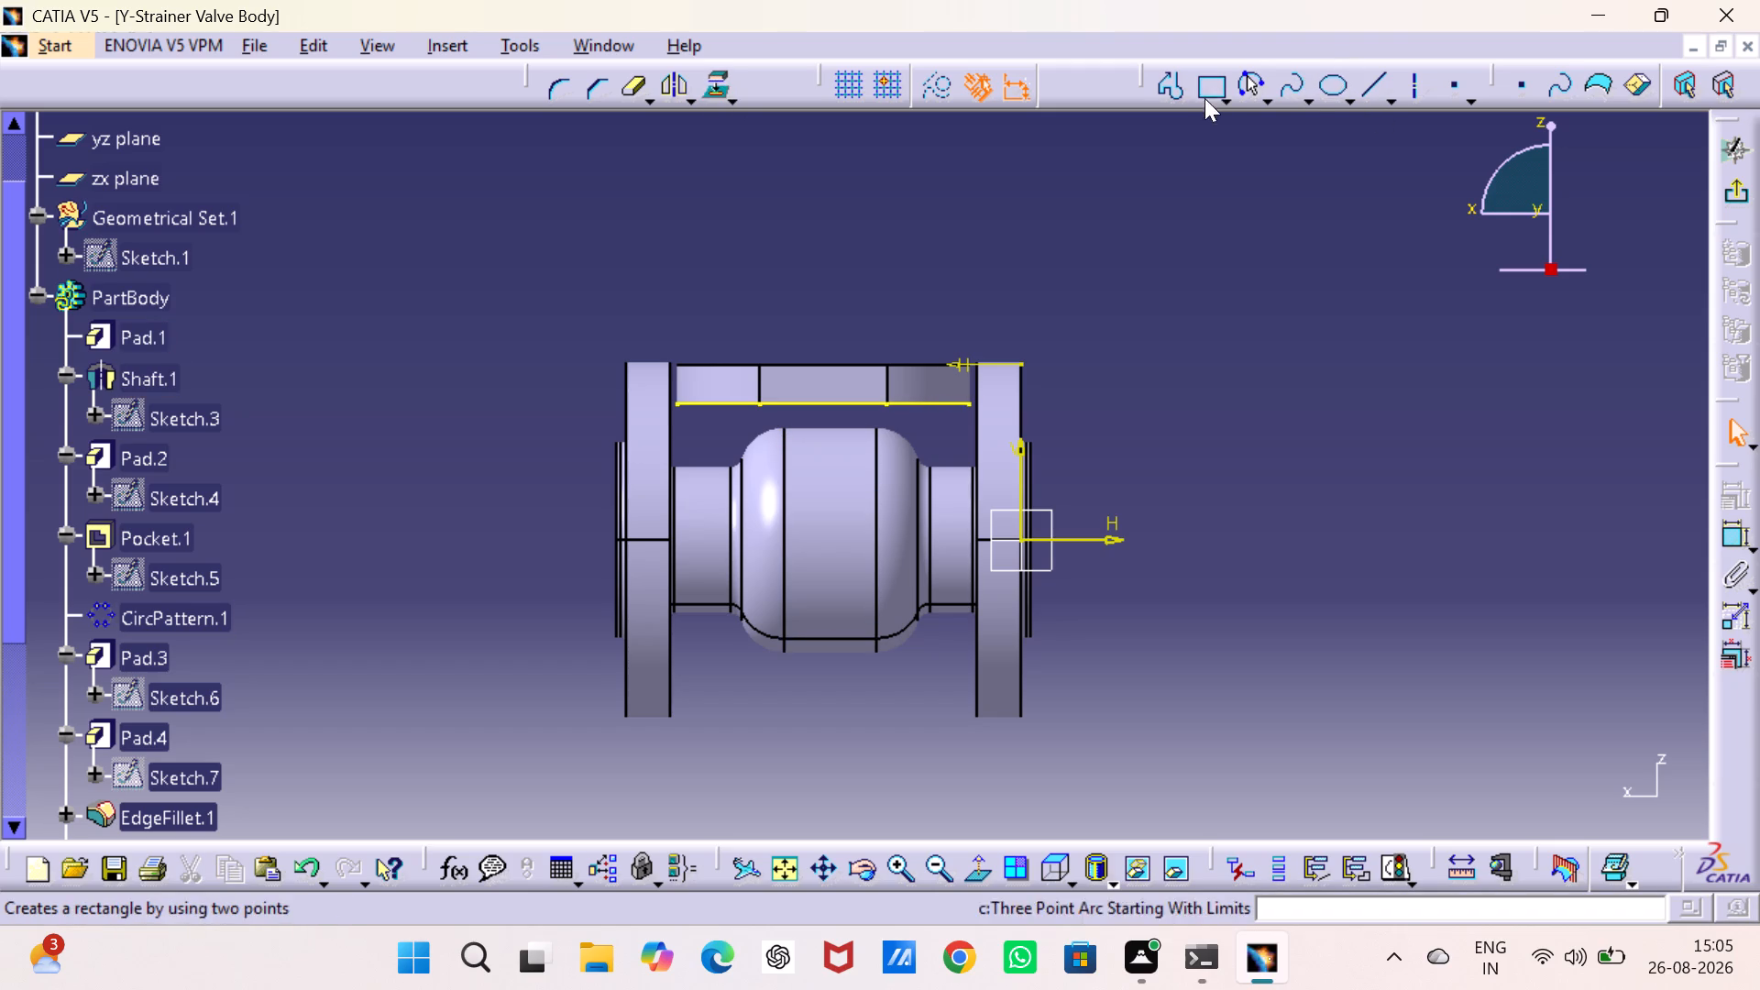
Sketch an open three-line profile hanging from the projected flange edge into the central body, about 94 mm wide and 26 mm deep.
click(1163, 82)
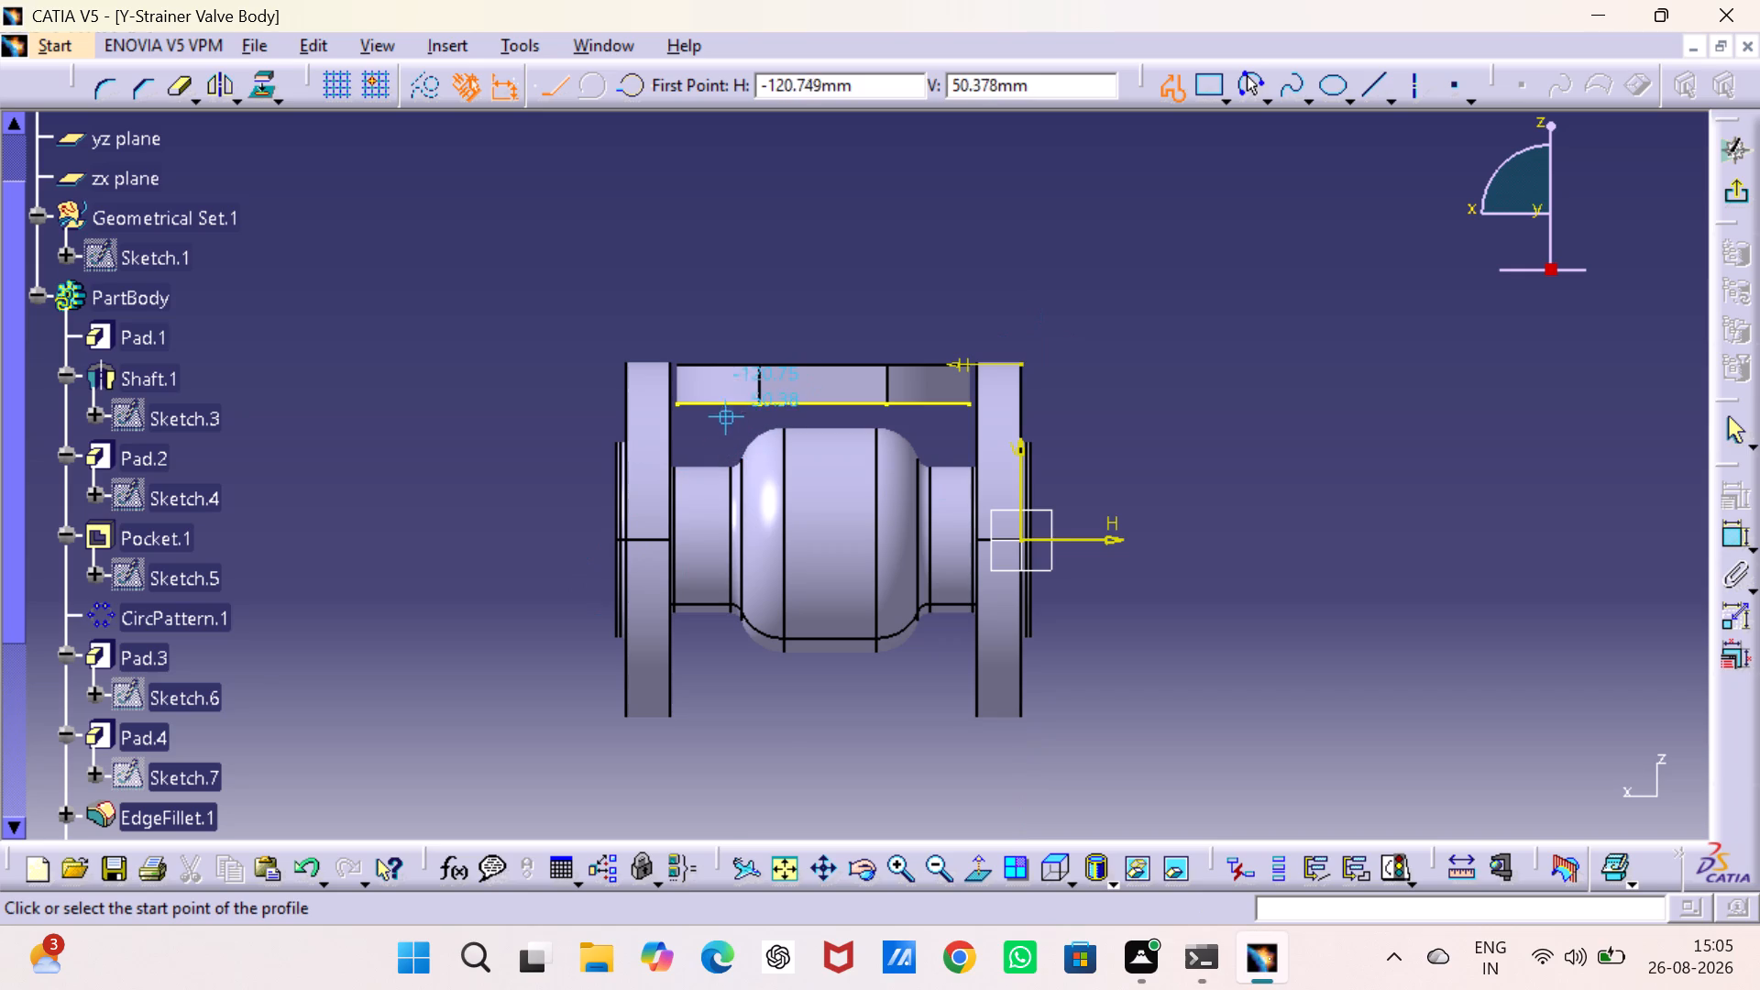
click(706, 404)
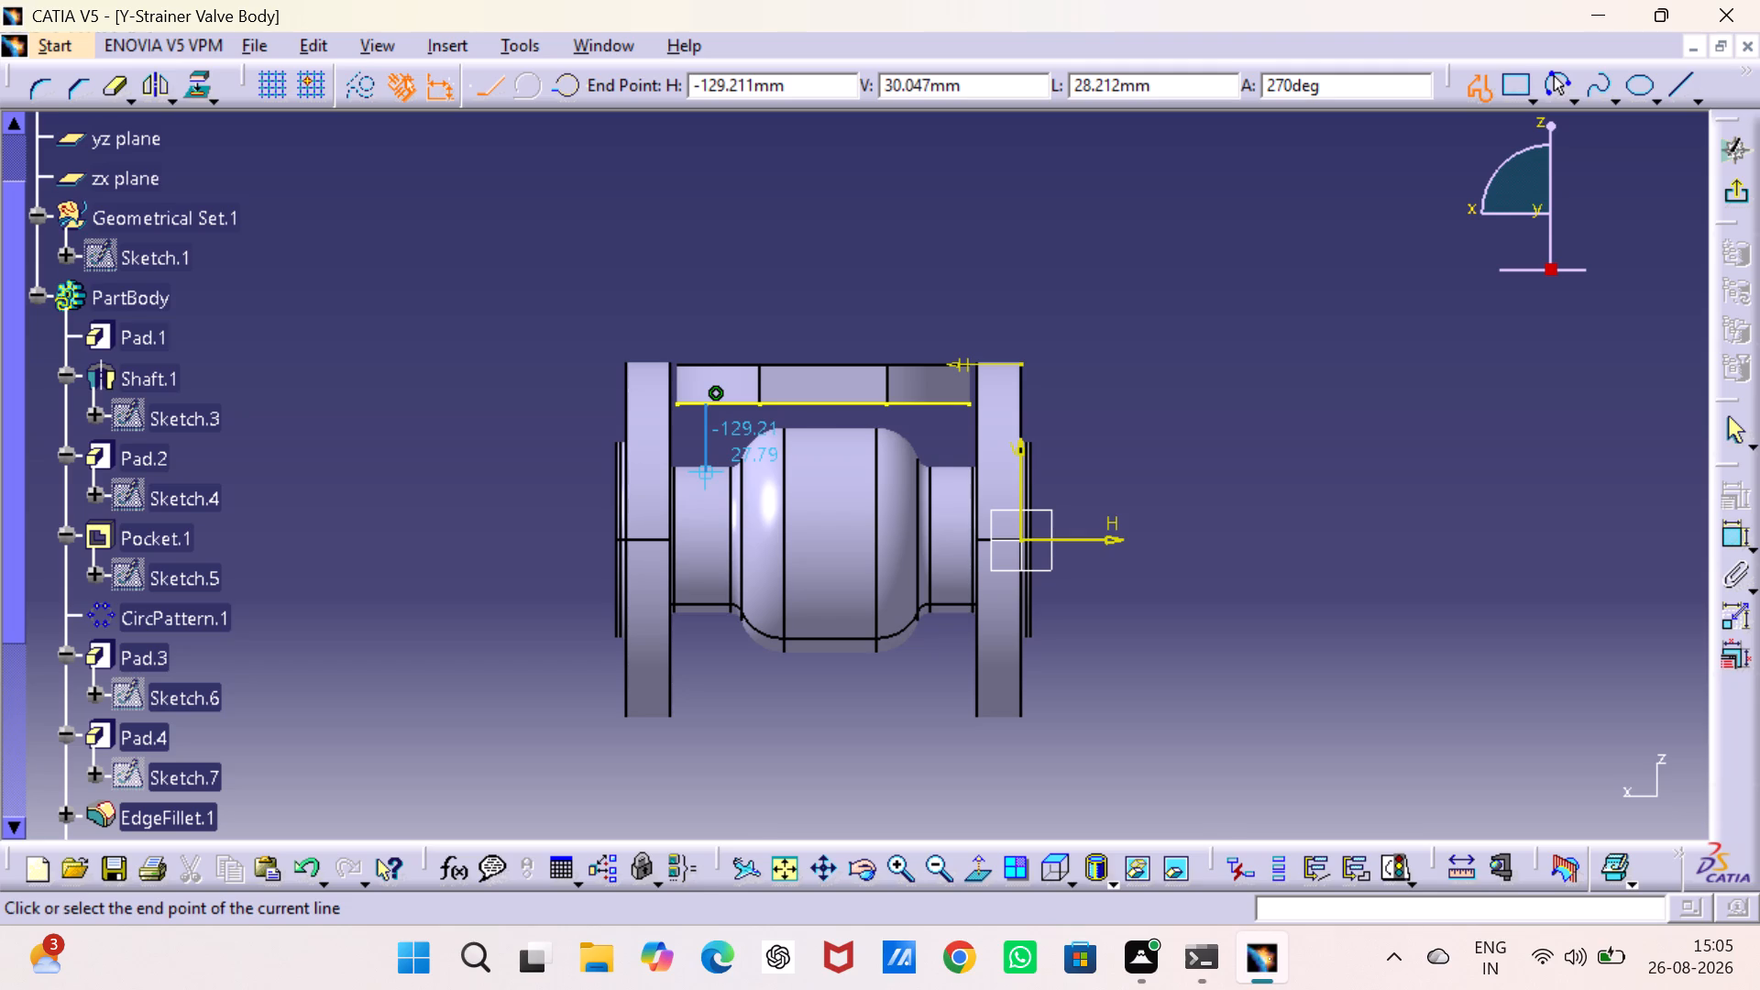
click(701, 463)
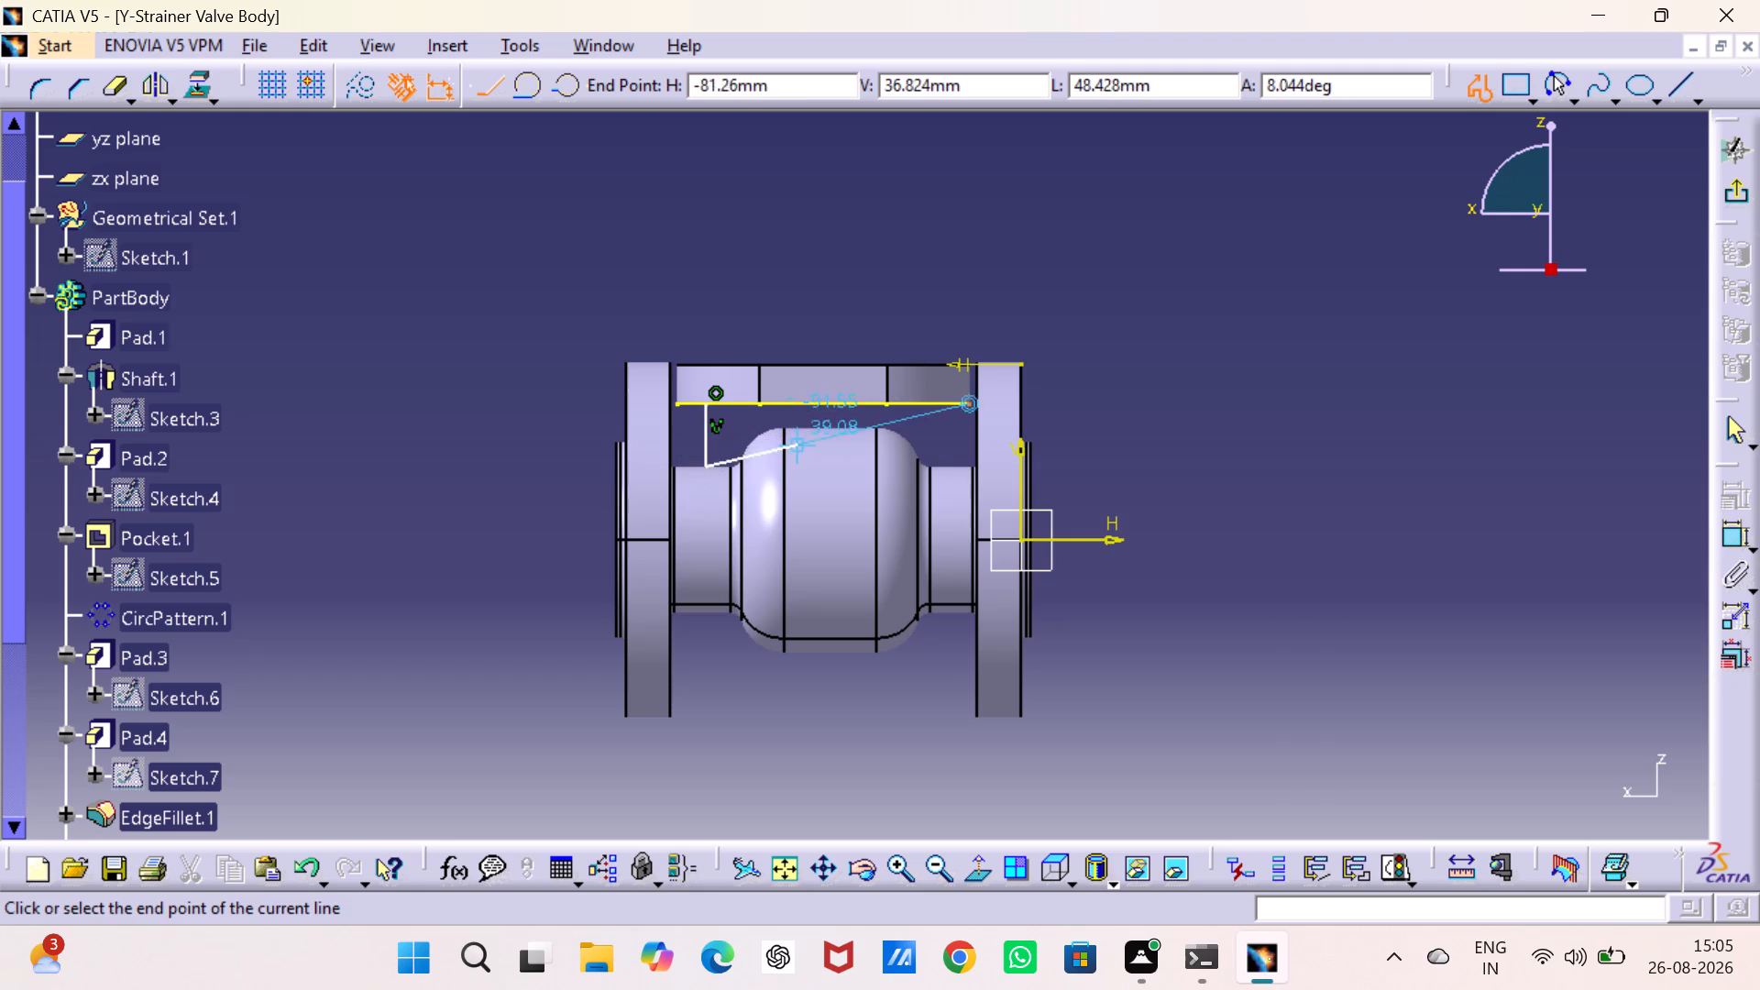
click(935, 467)
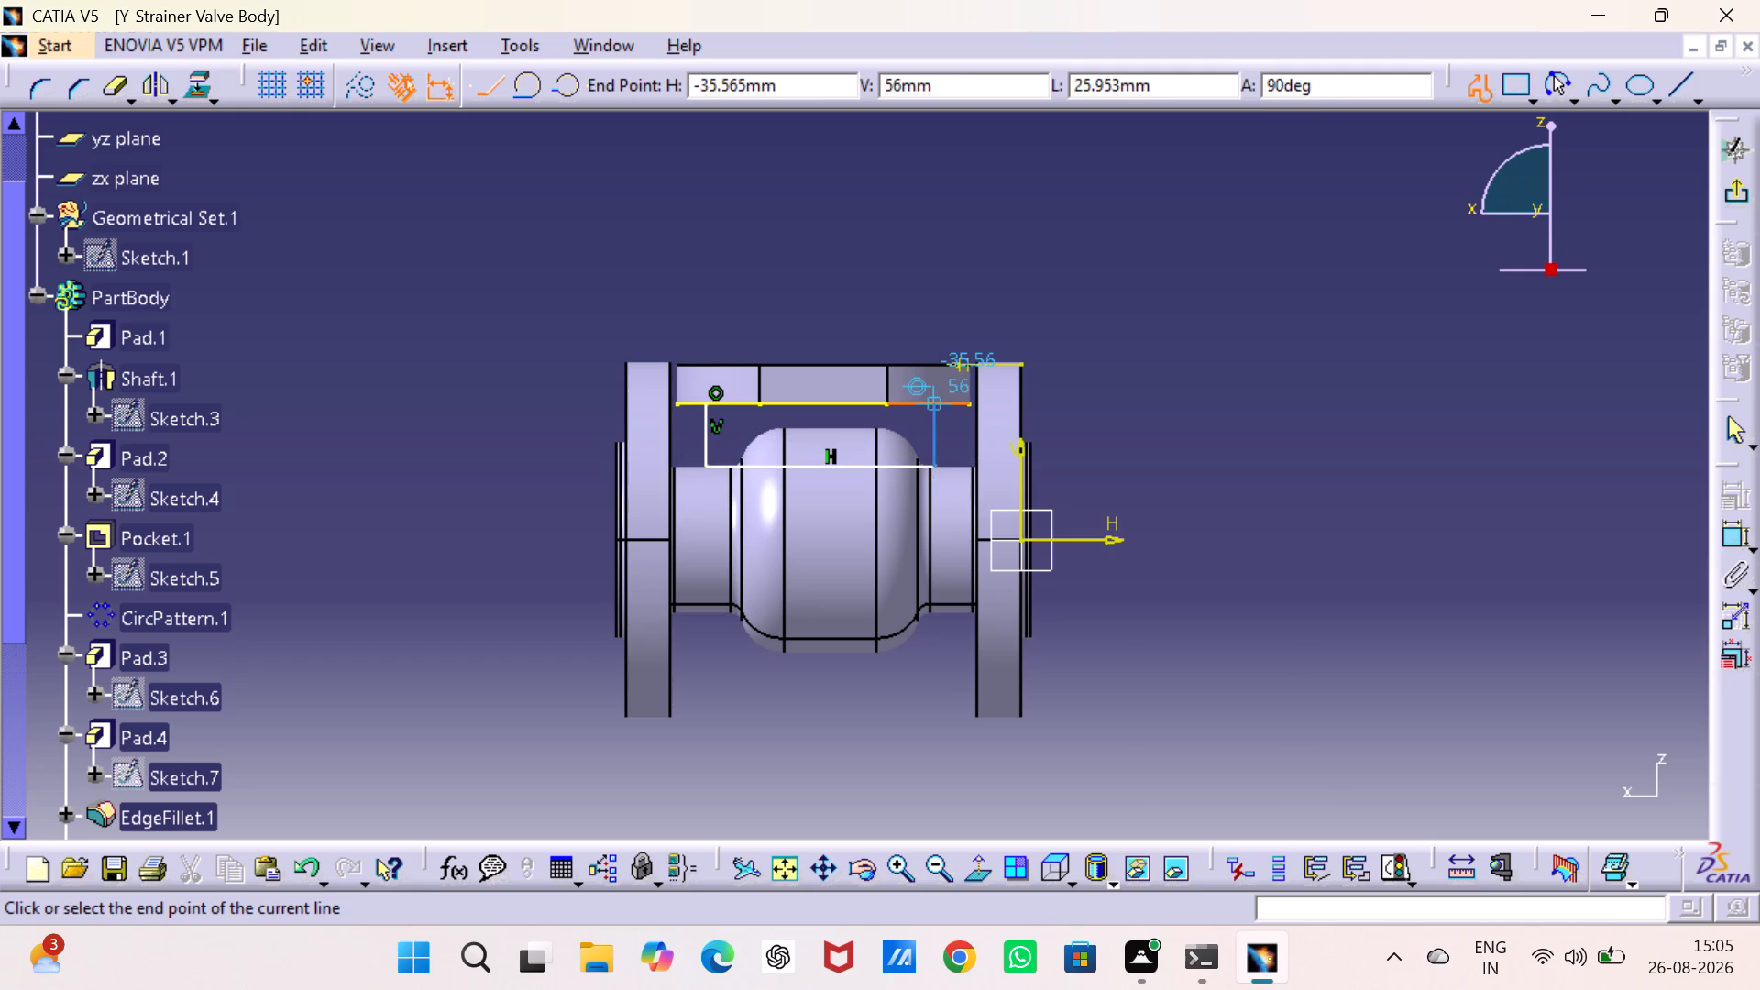
click(937, 404)
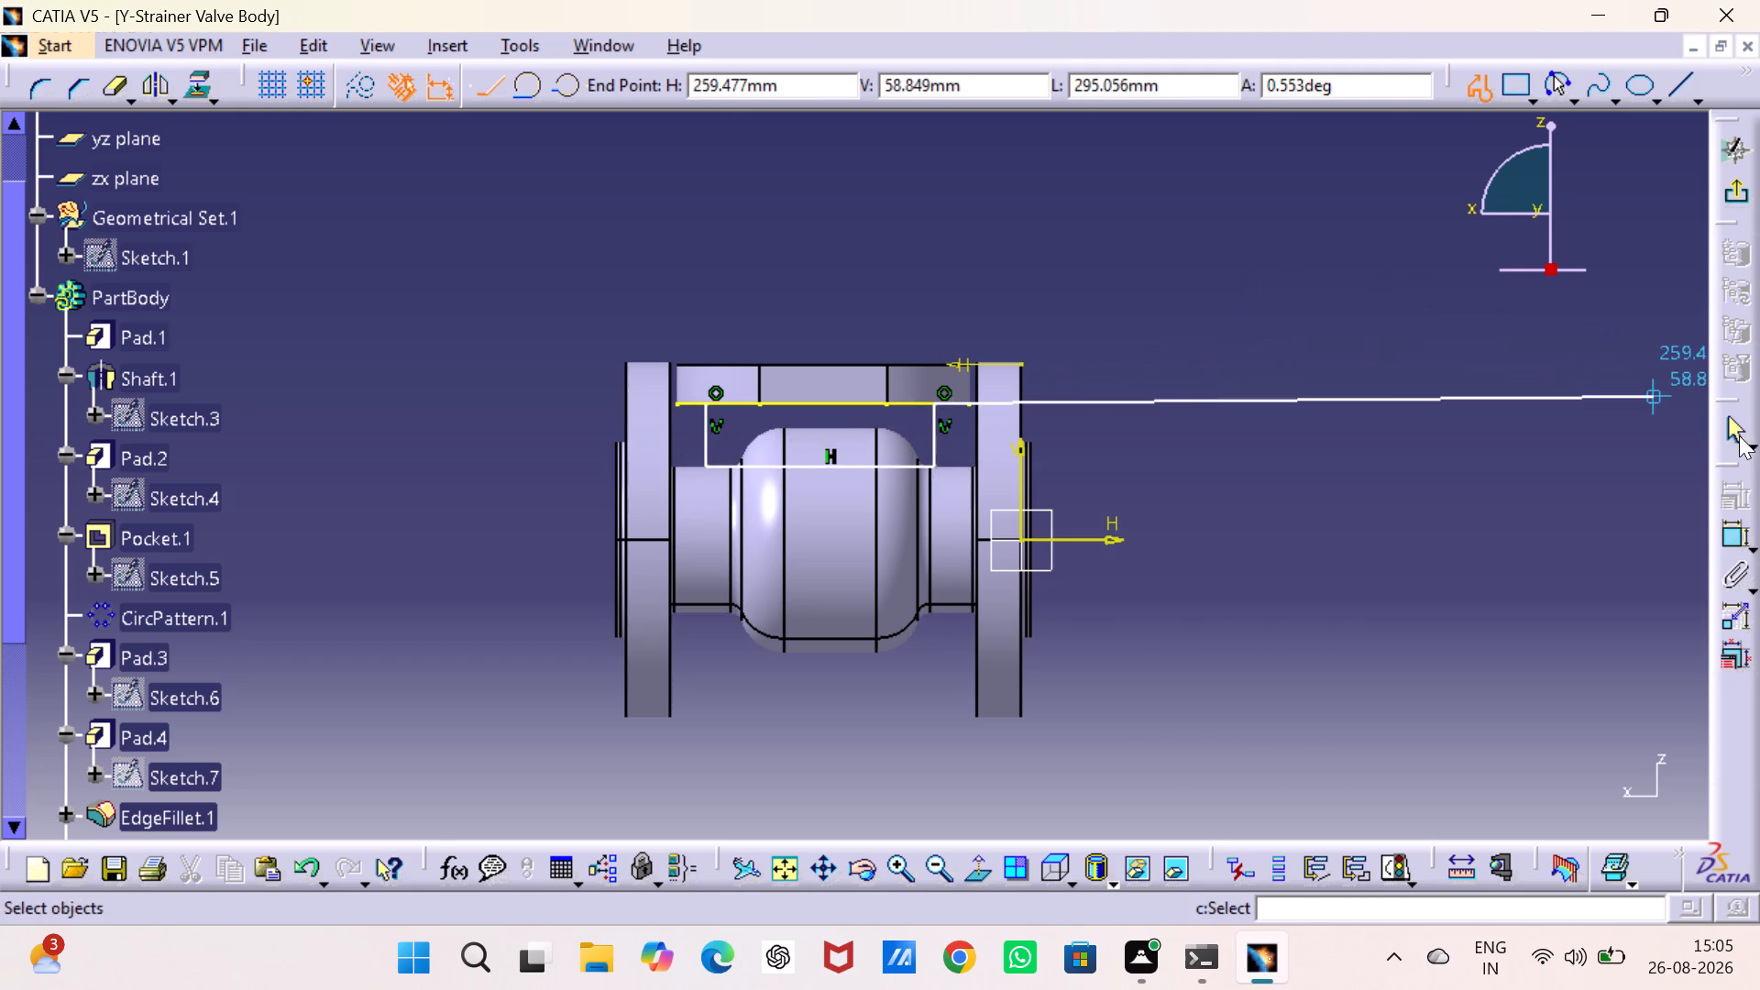
click(1729, 427)
click(1419, 454)
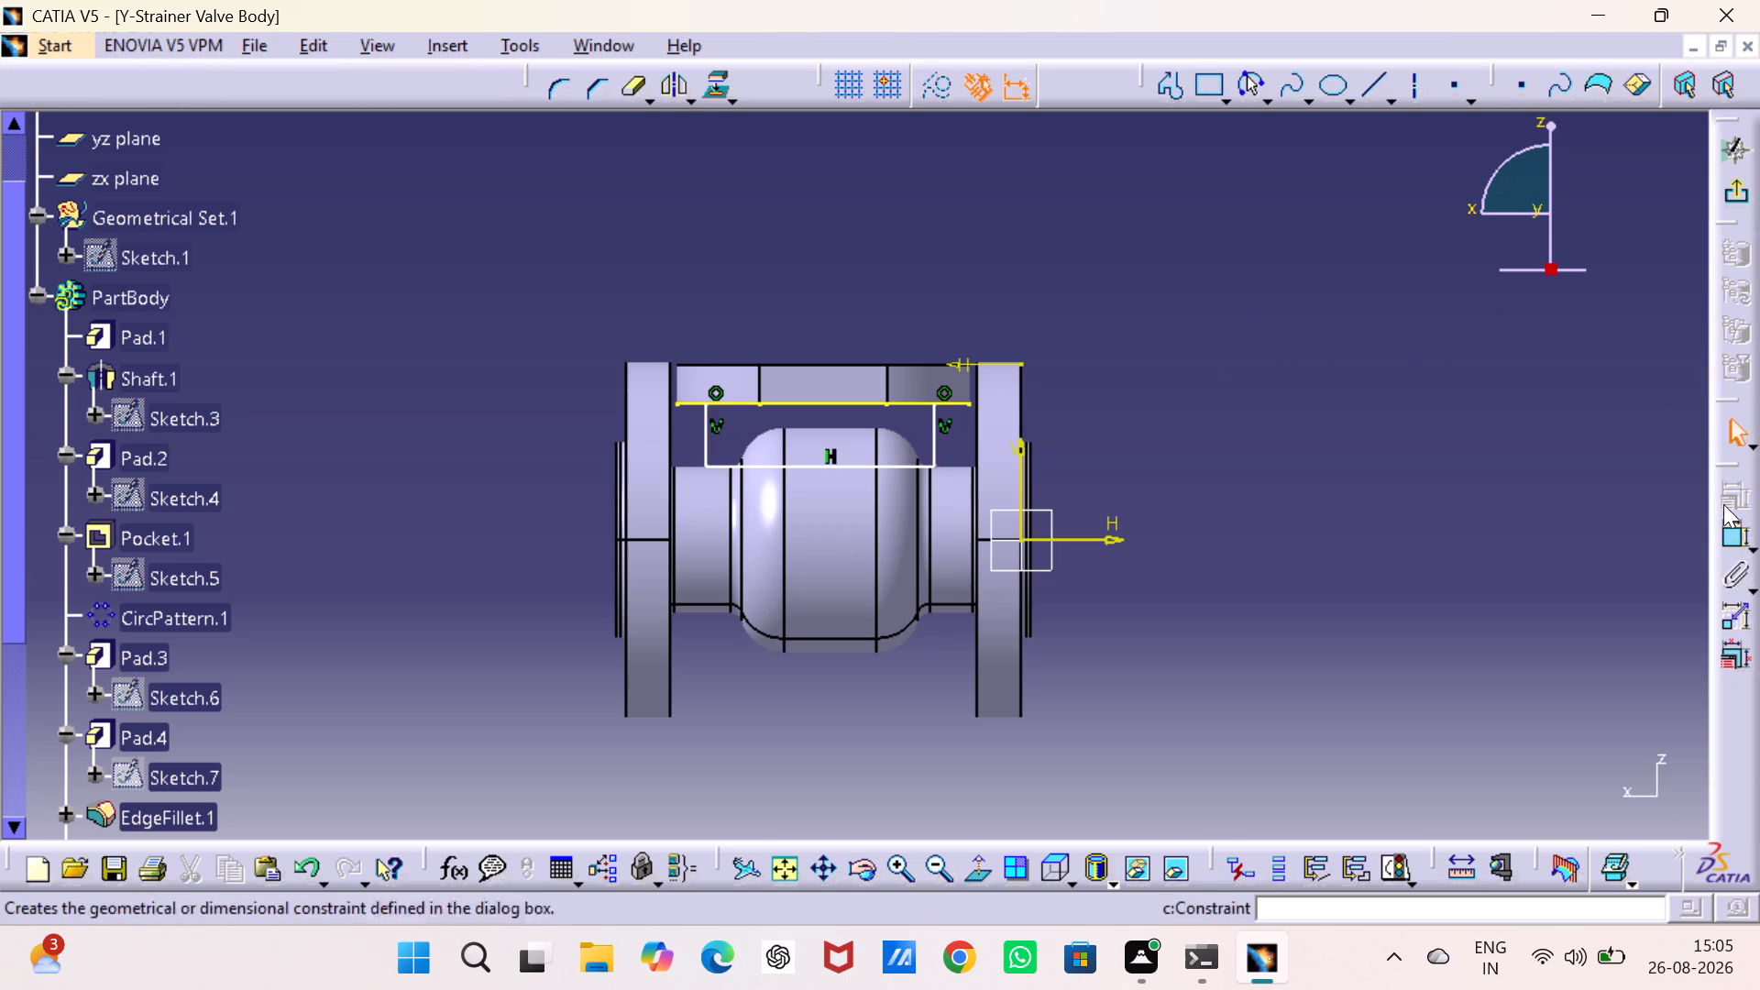
Dimension the profile's vertical side nearest the sketch origin and set its length to 30 mm.
double_click(1725, 529)
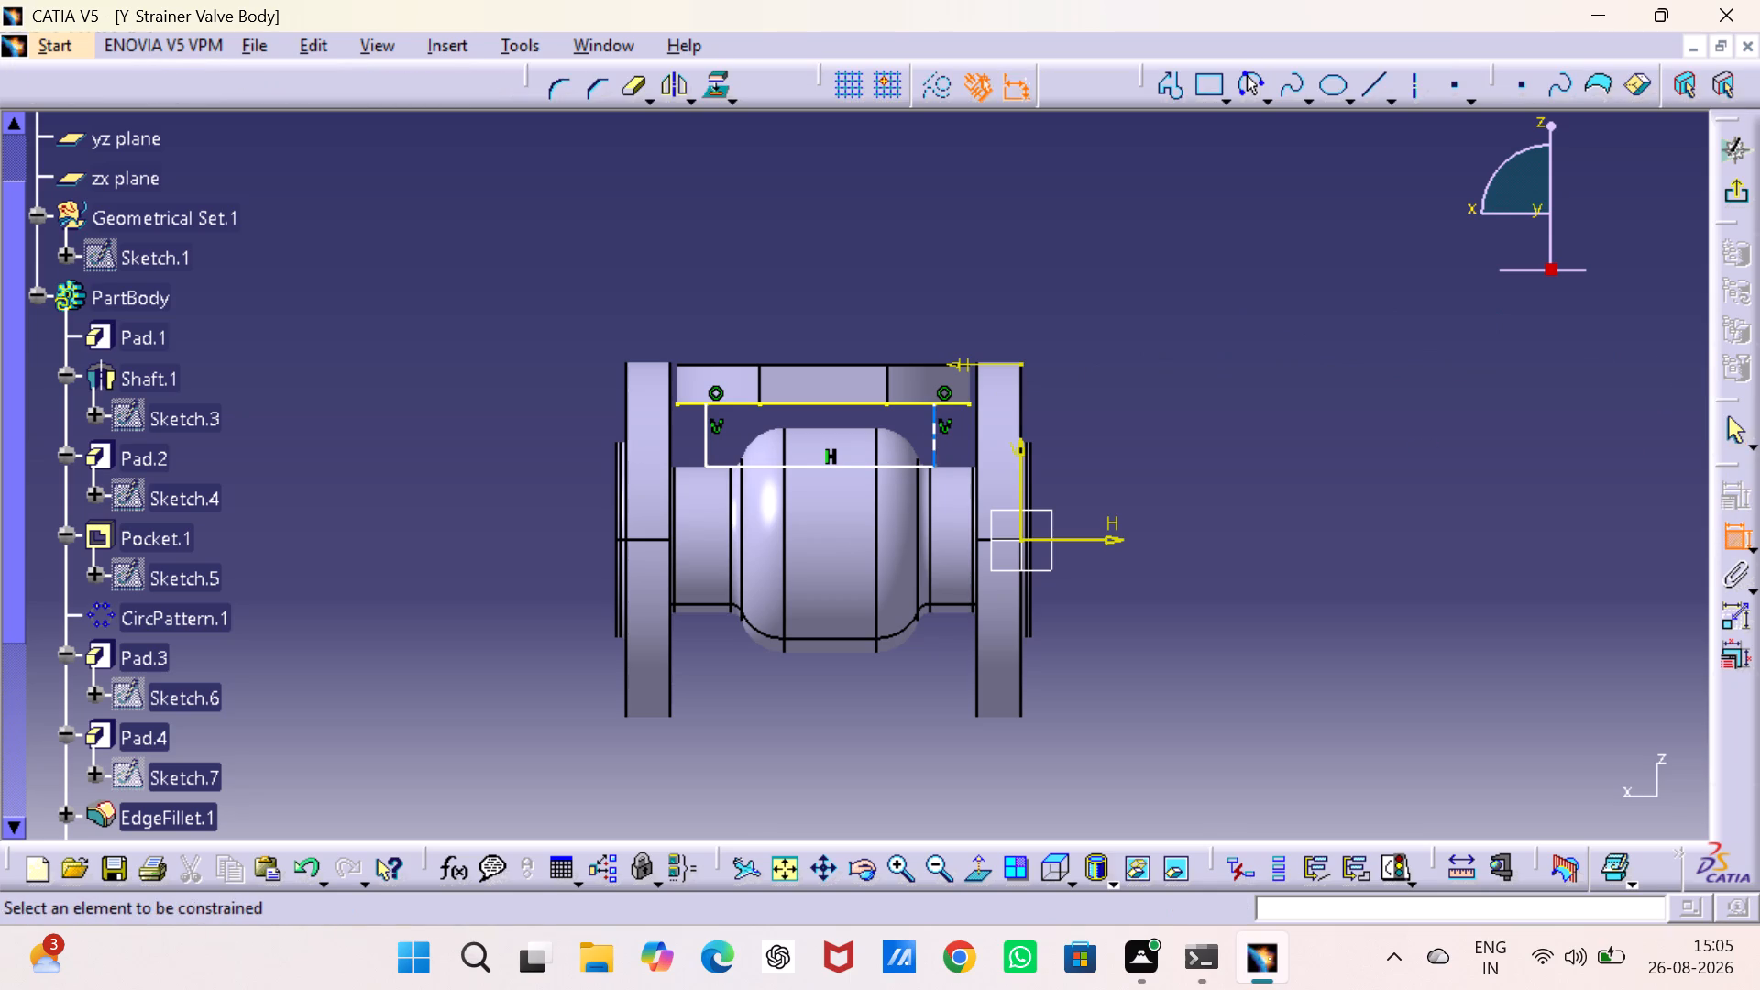
click(934, 432)
click(1119, 421)
double_click(1122, 415)
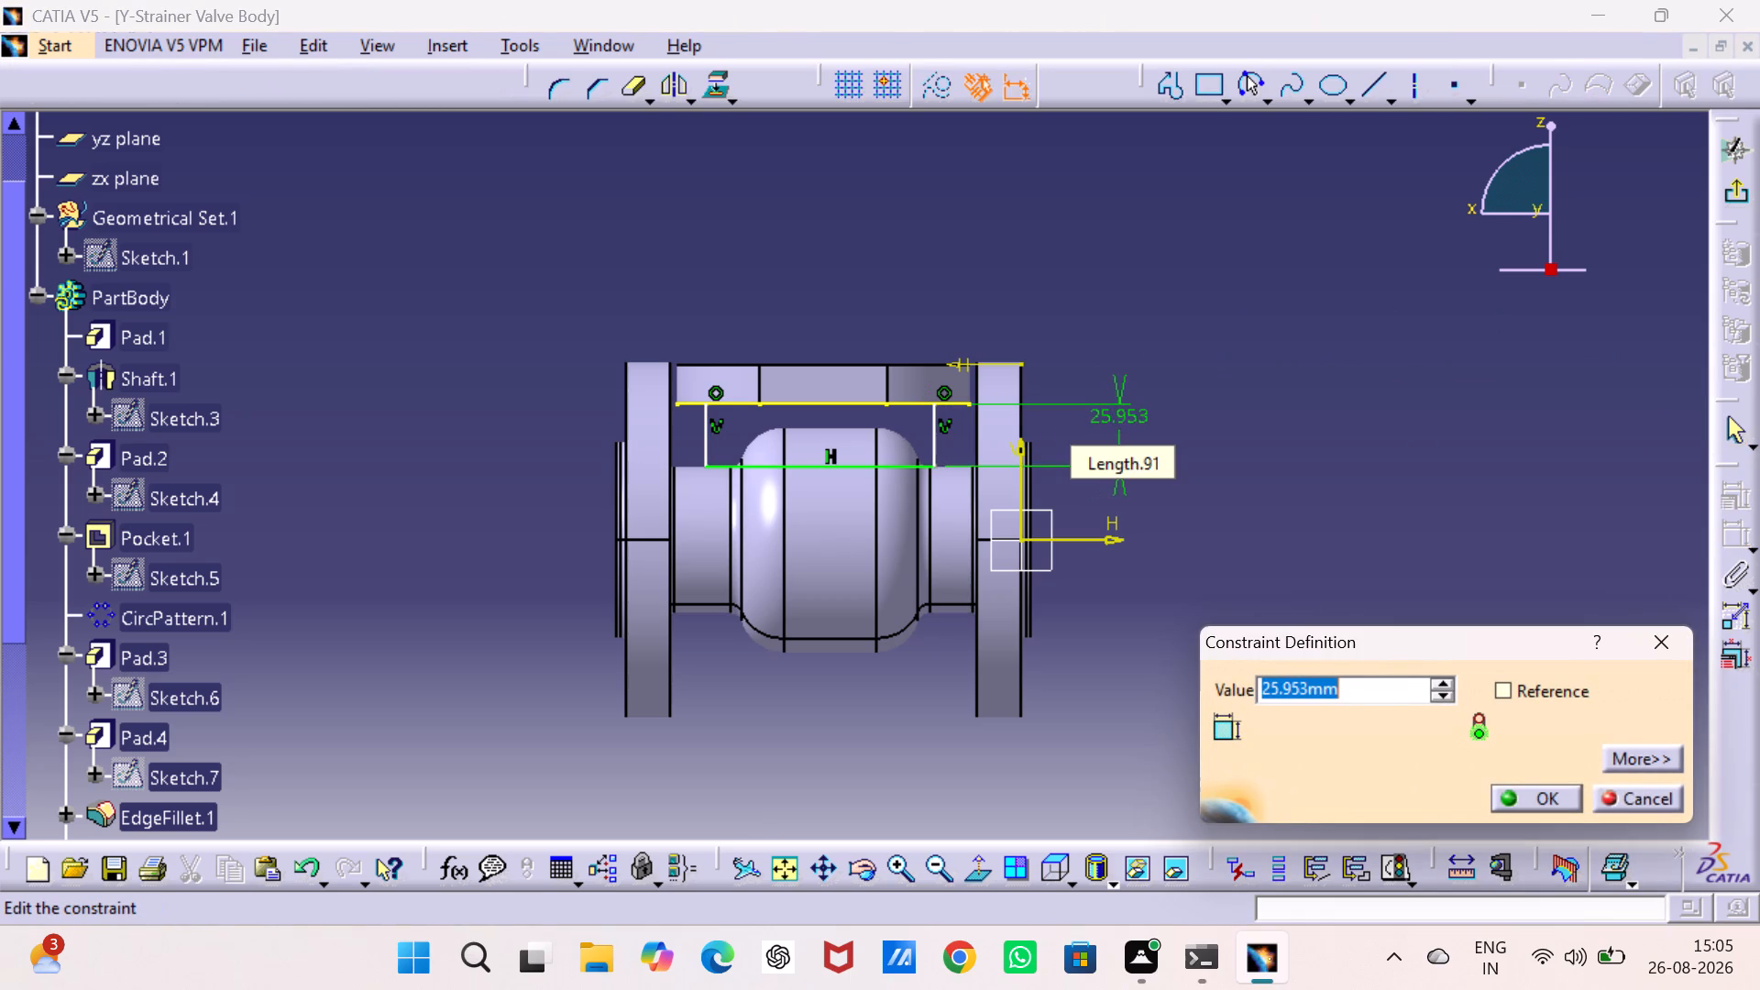
text(30)
key(Return)
click(1512, 398)
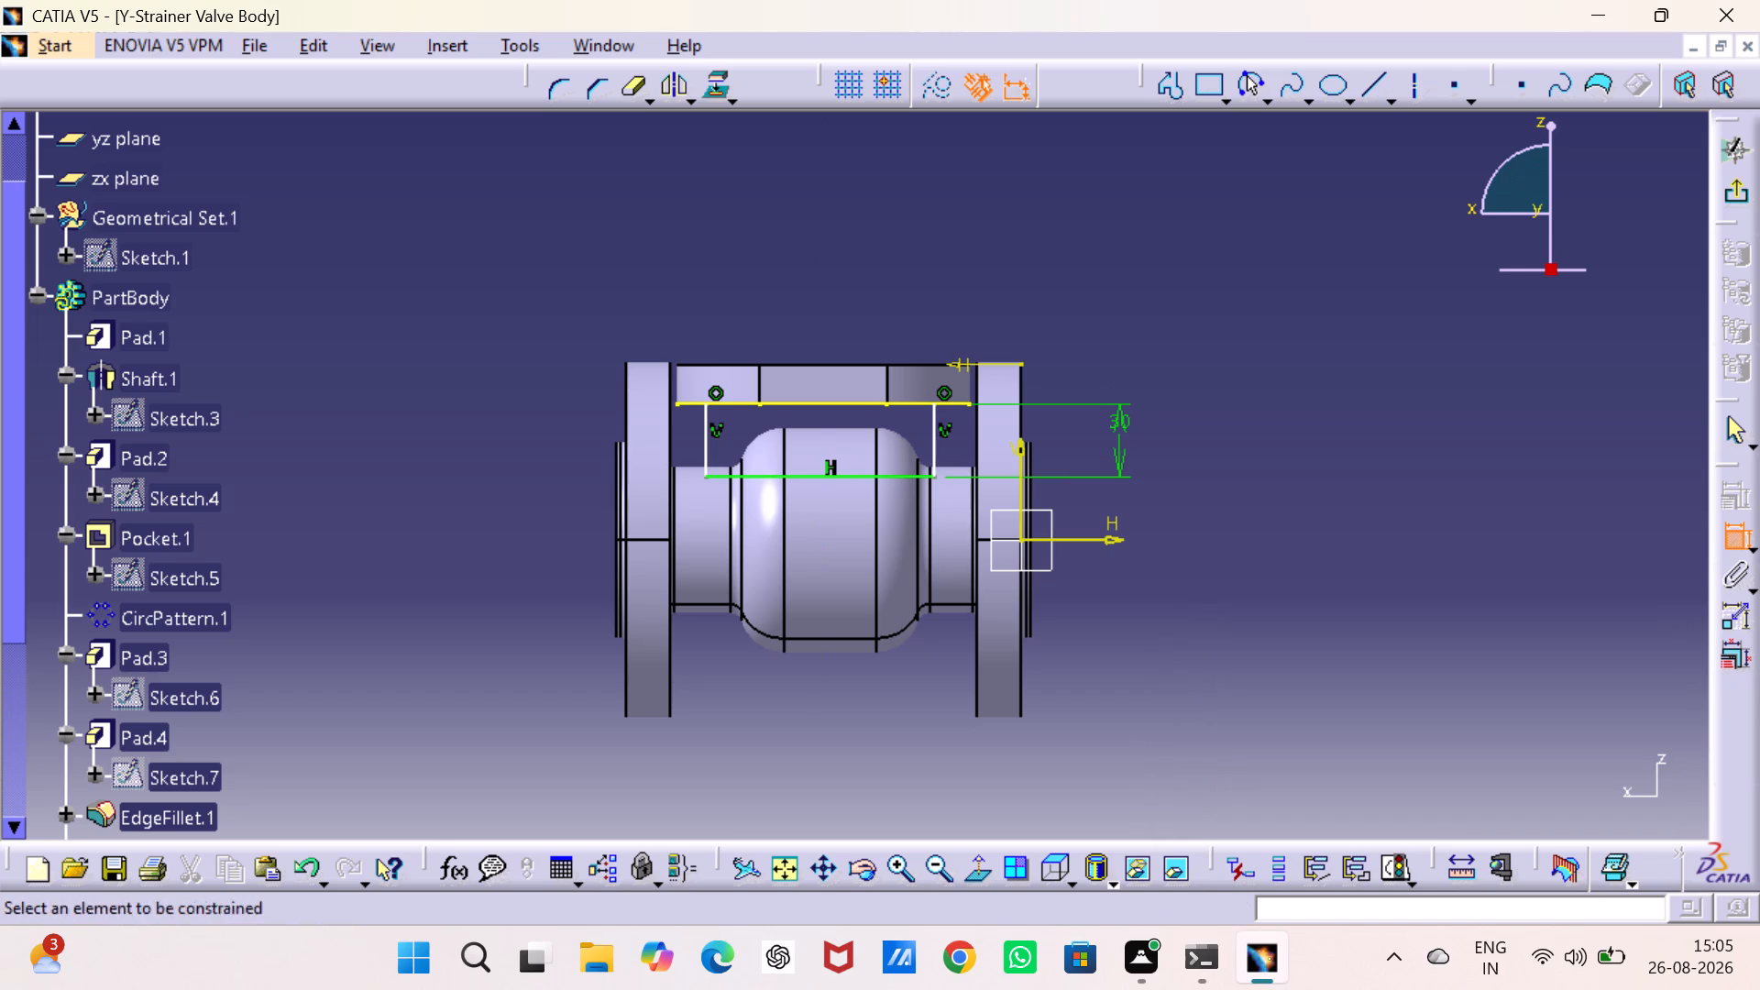
Dimension the offset from the profile side nearest the sketch origin to that end of the projected flange edge as 15 mm.
click(937, 401)
click(965, 405)
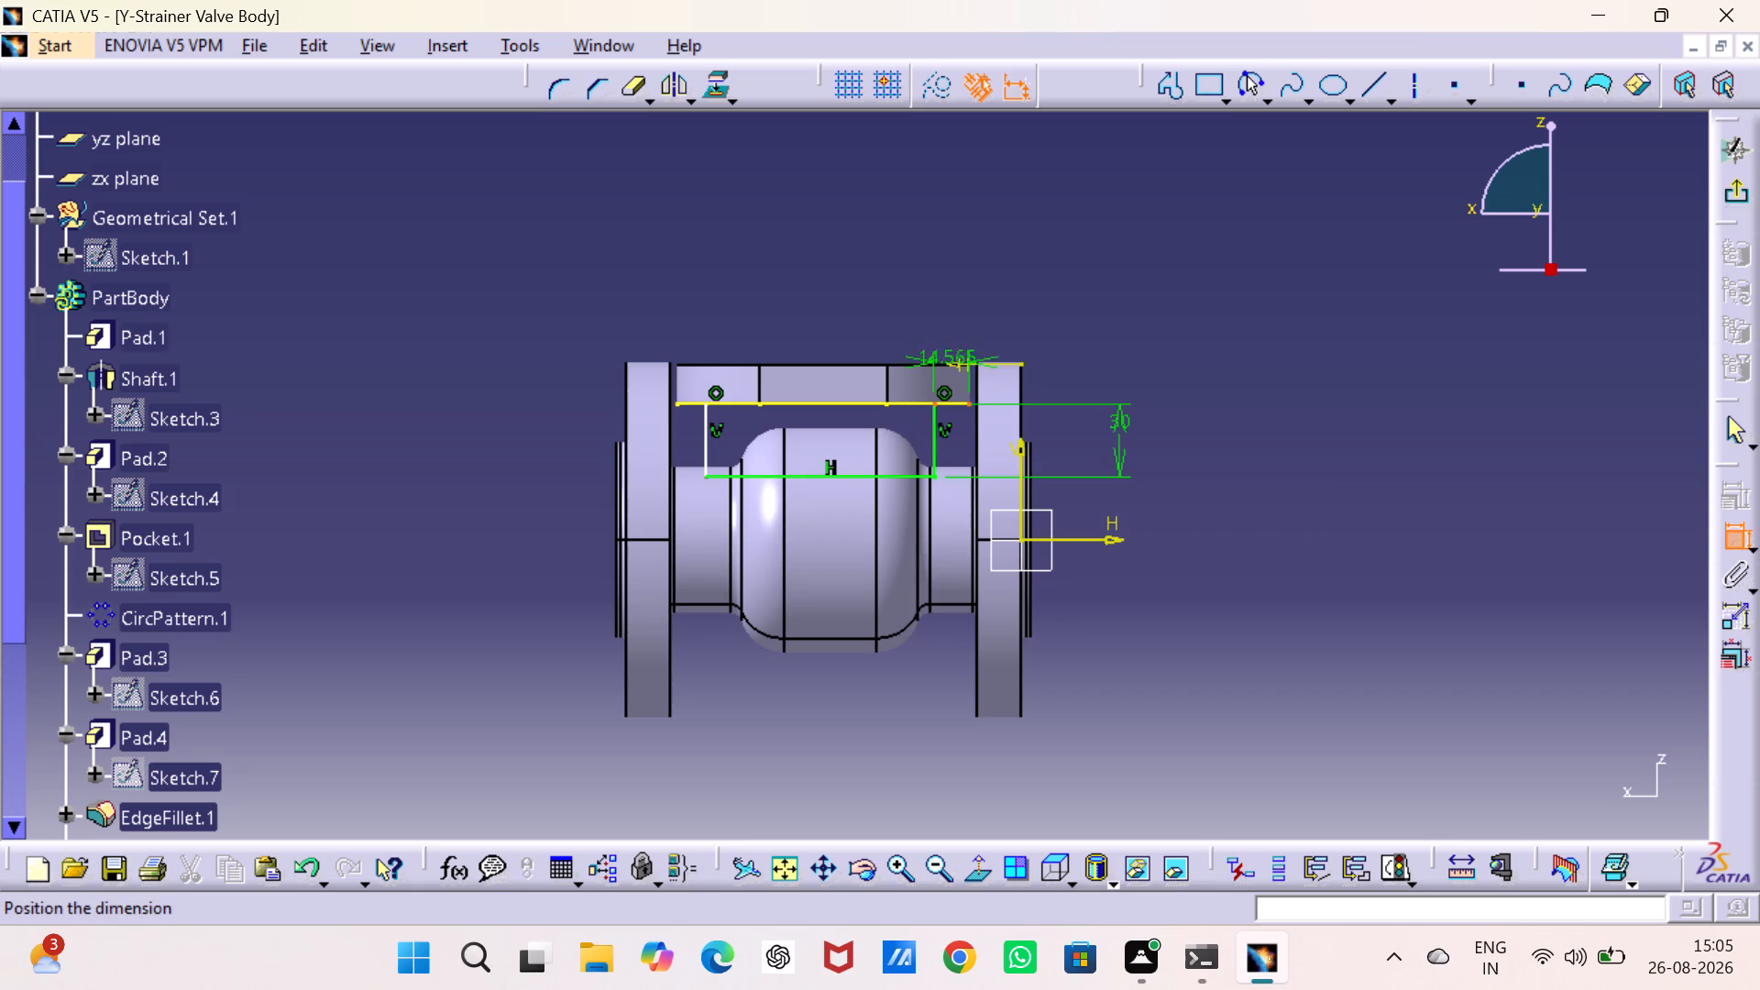
triple_click(940, 293)
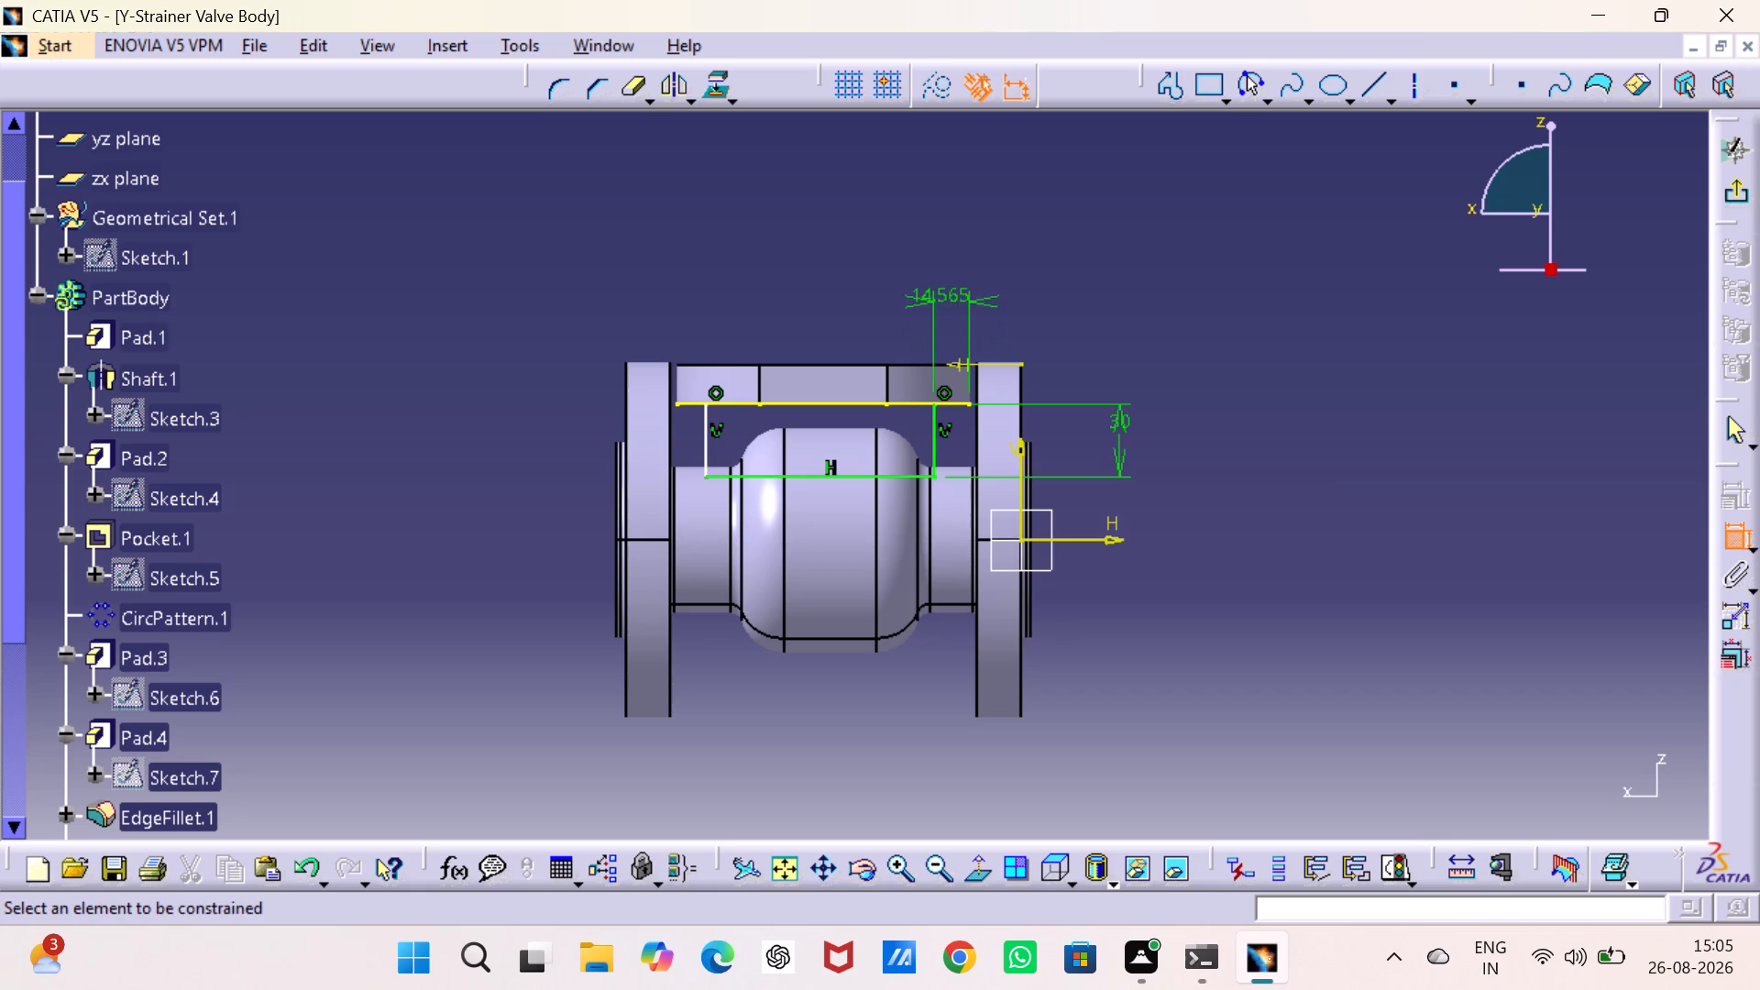
key(1)
key(5)
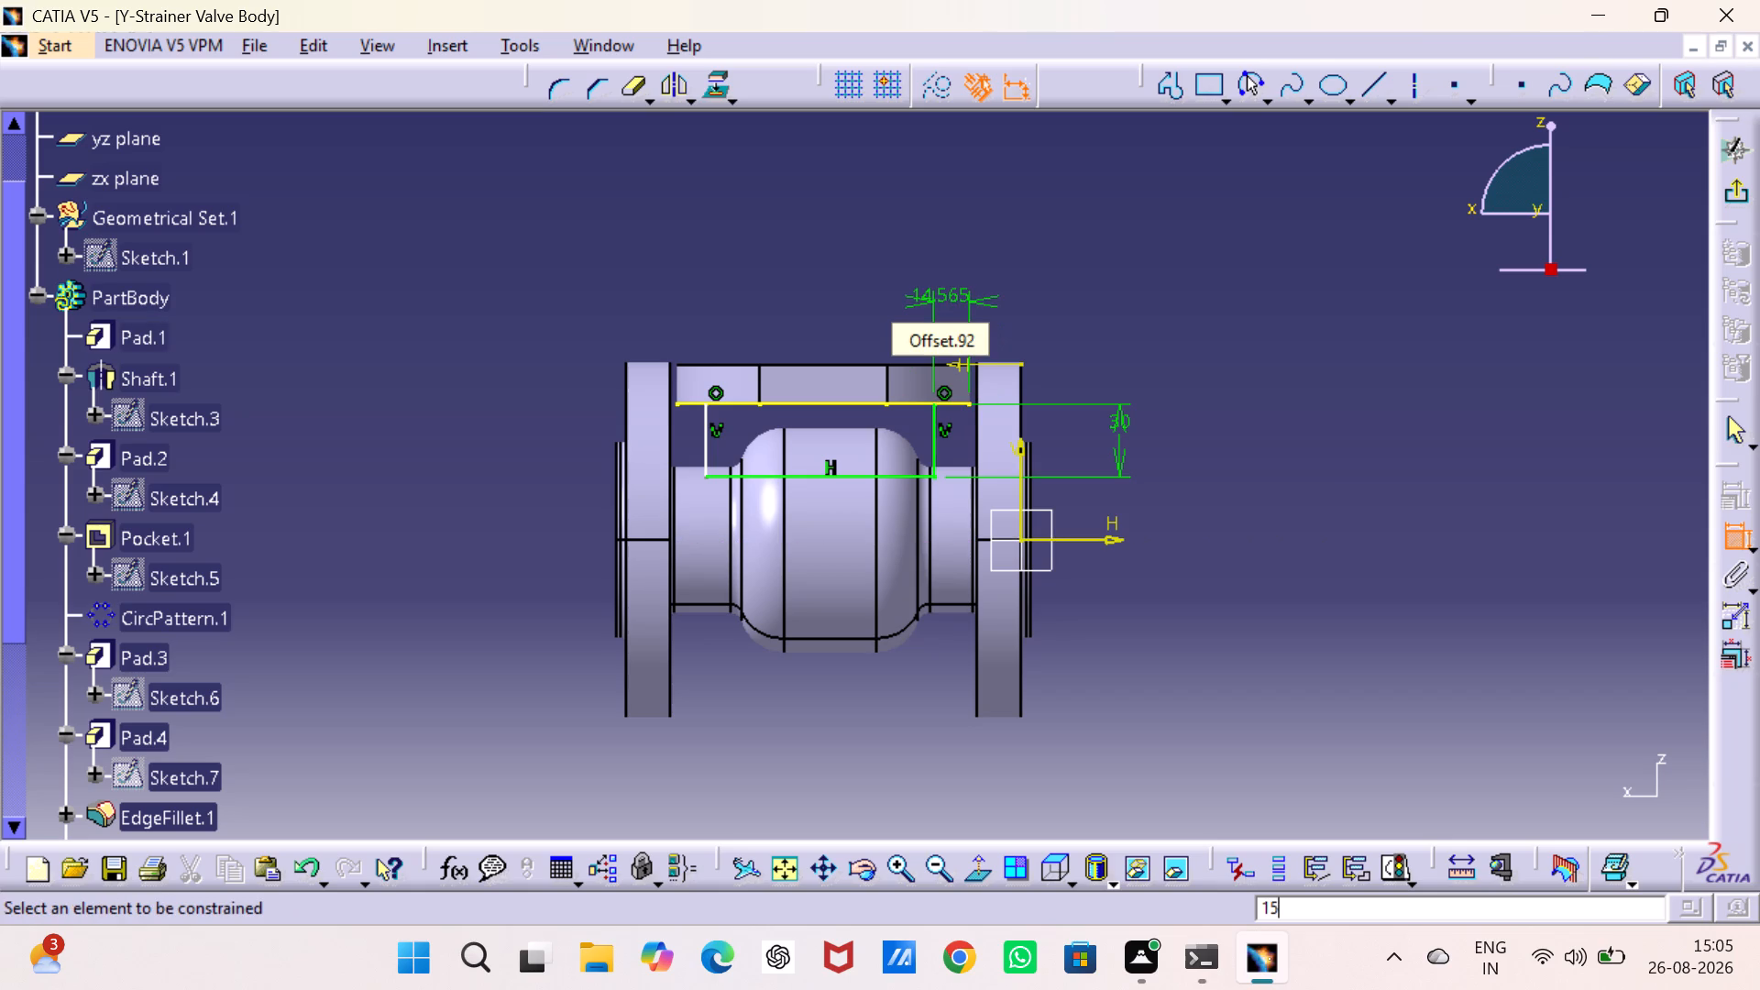
key(Return)
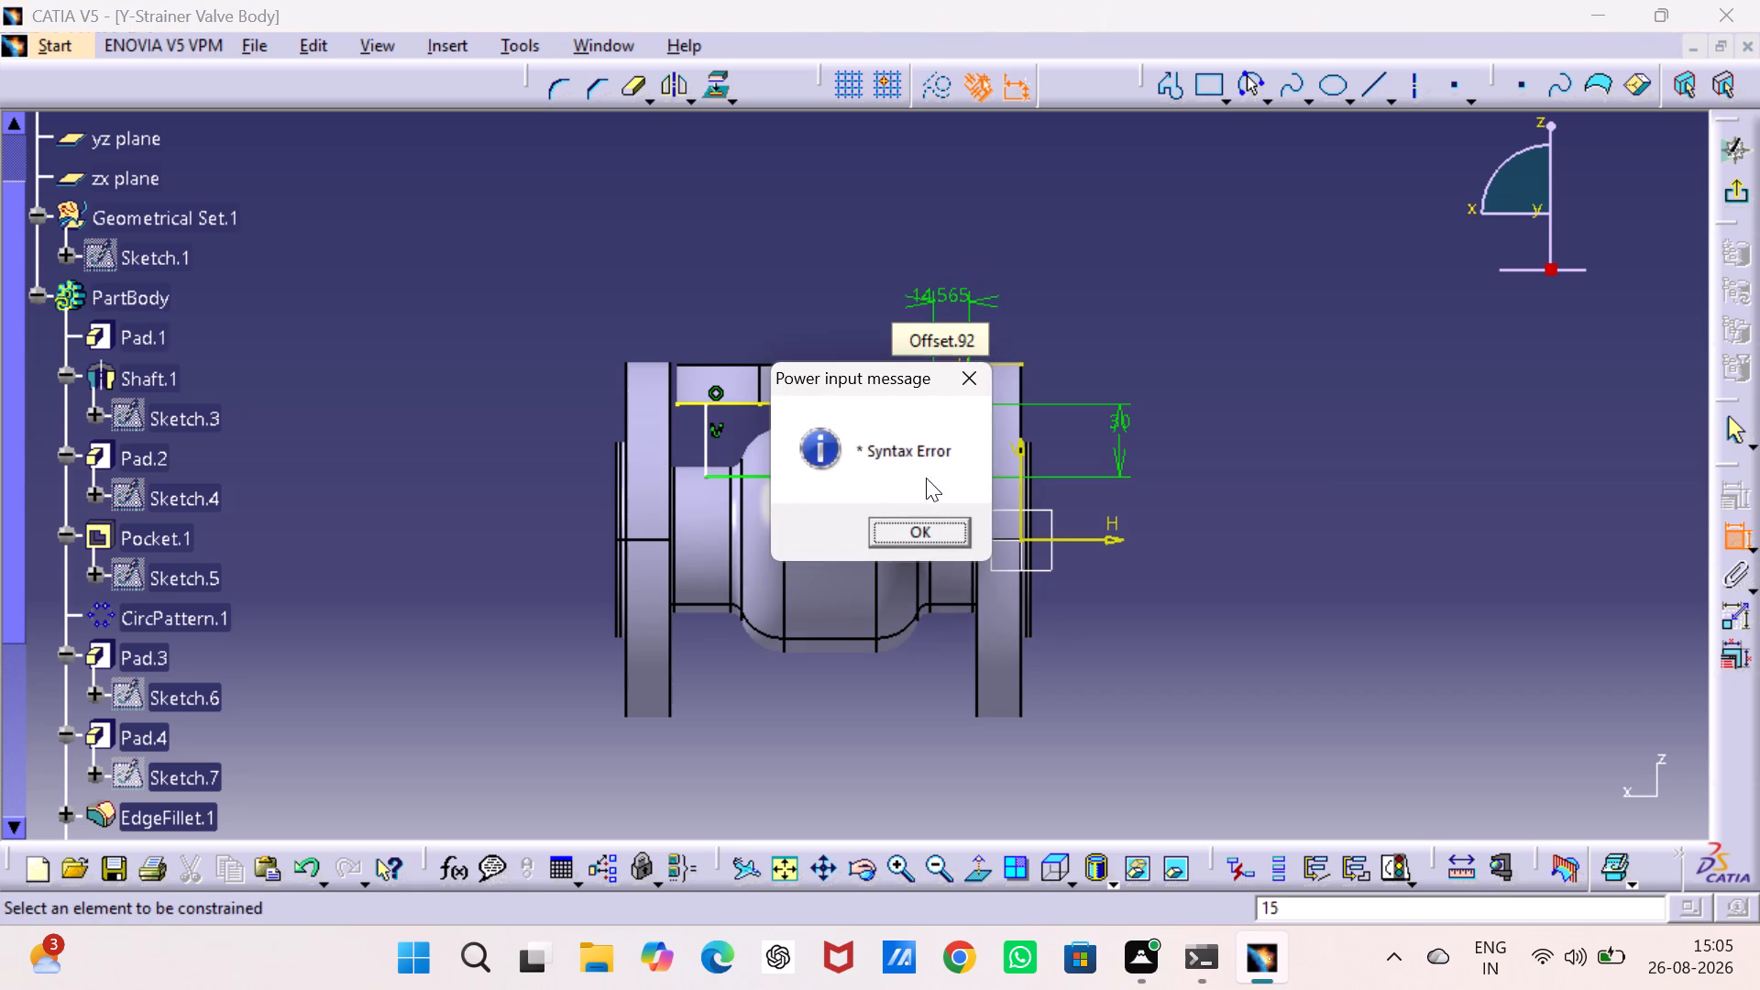
click(917, 531)
double_click(925, 286)
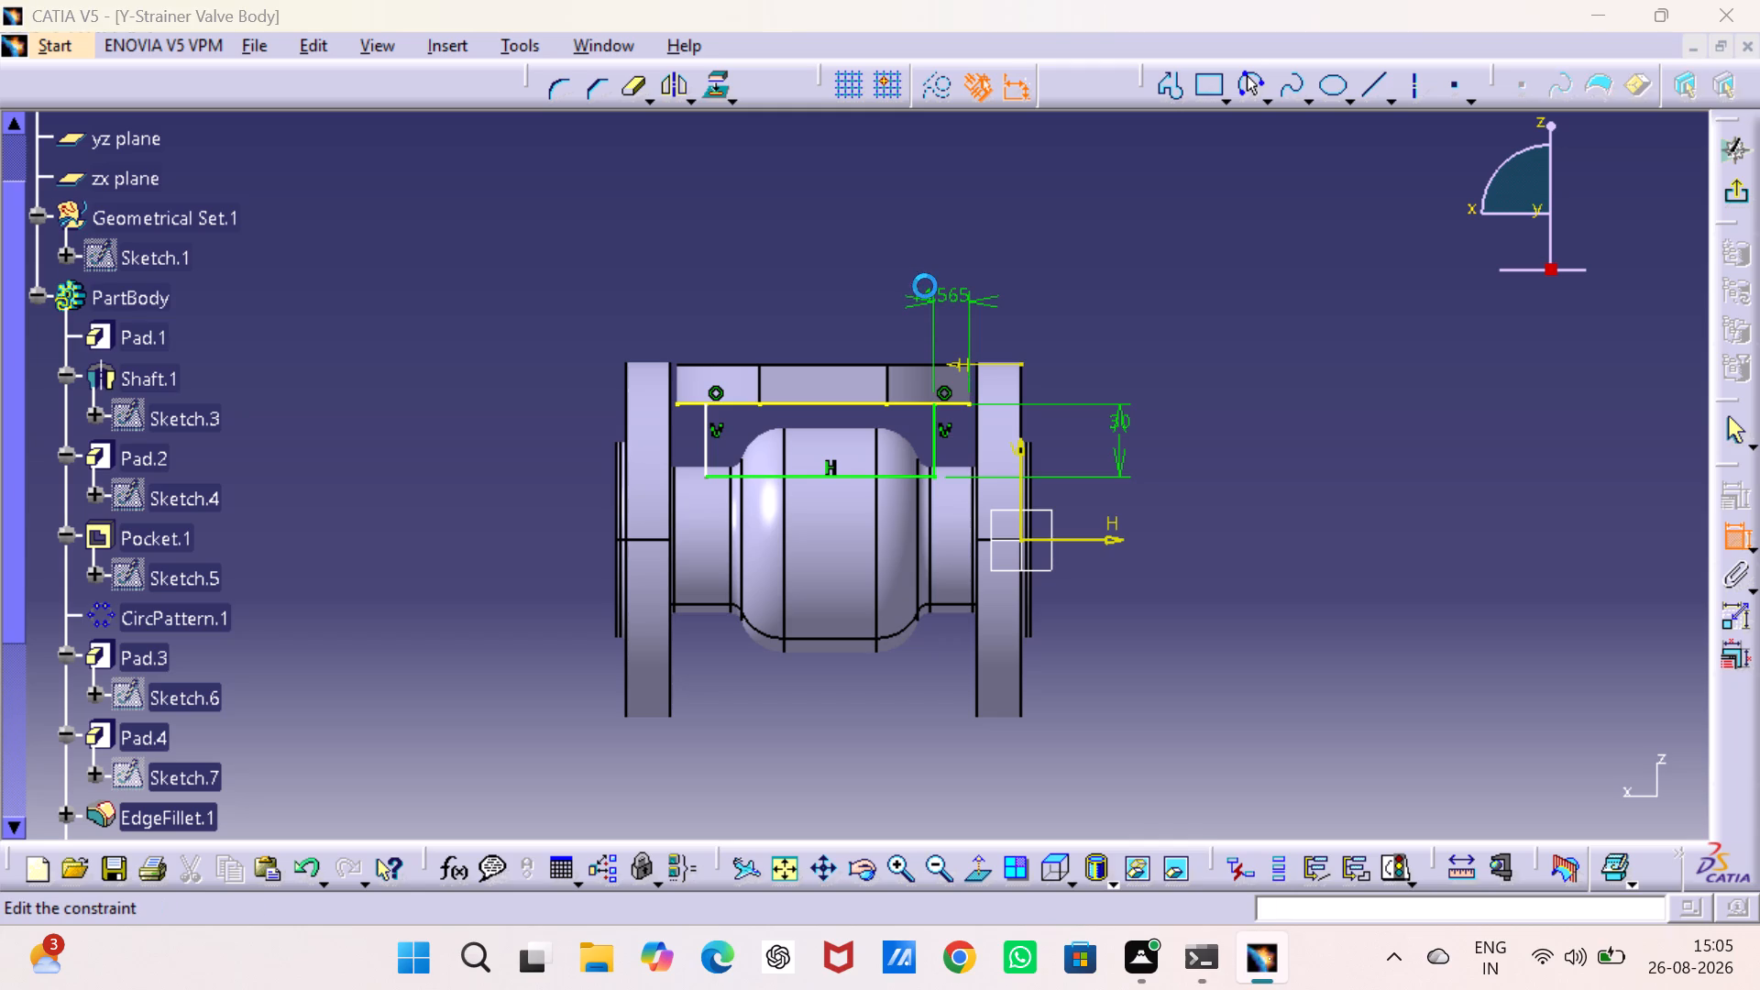
key(F1)
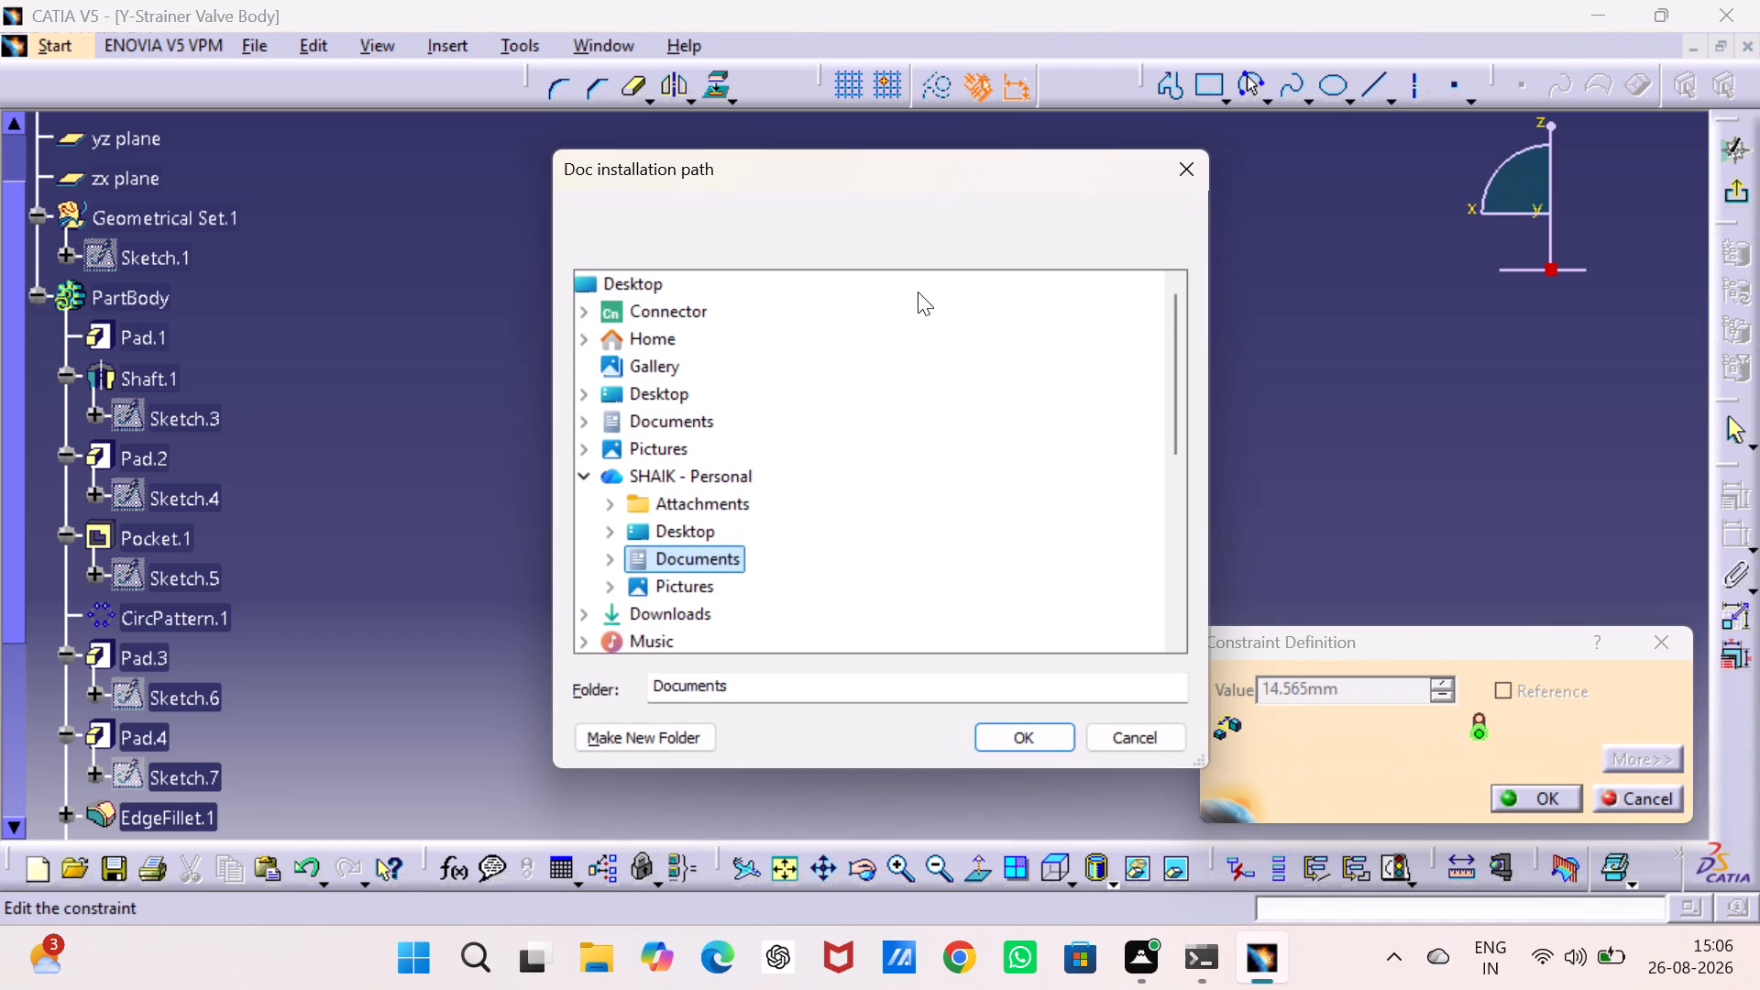
click(1092, 733)
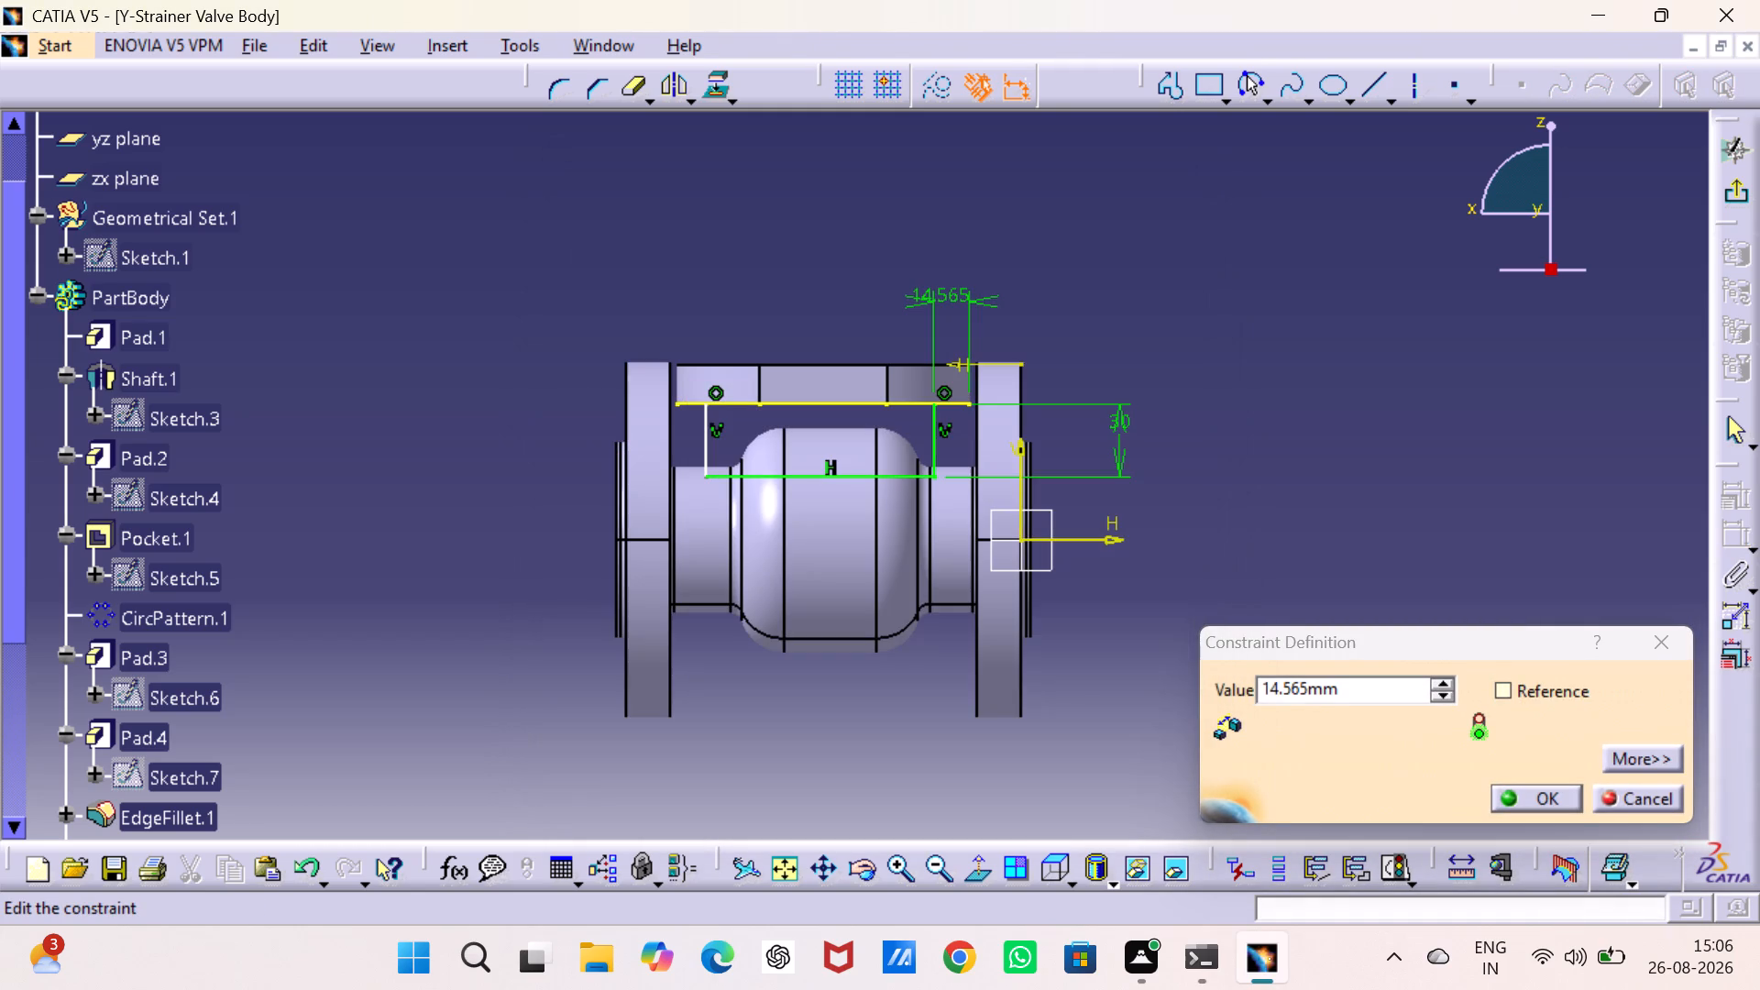
double_click(1347, 693)
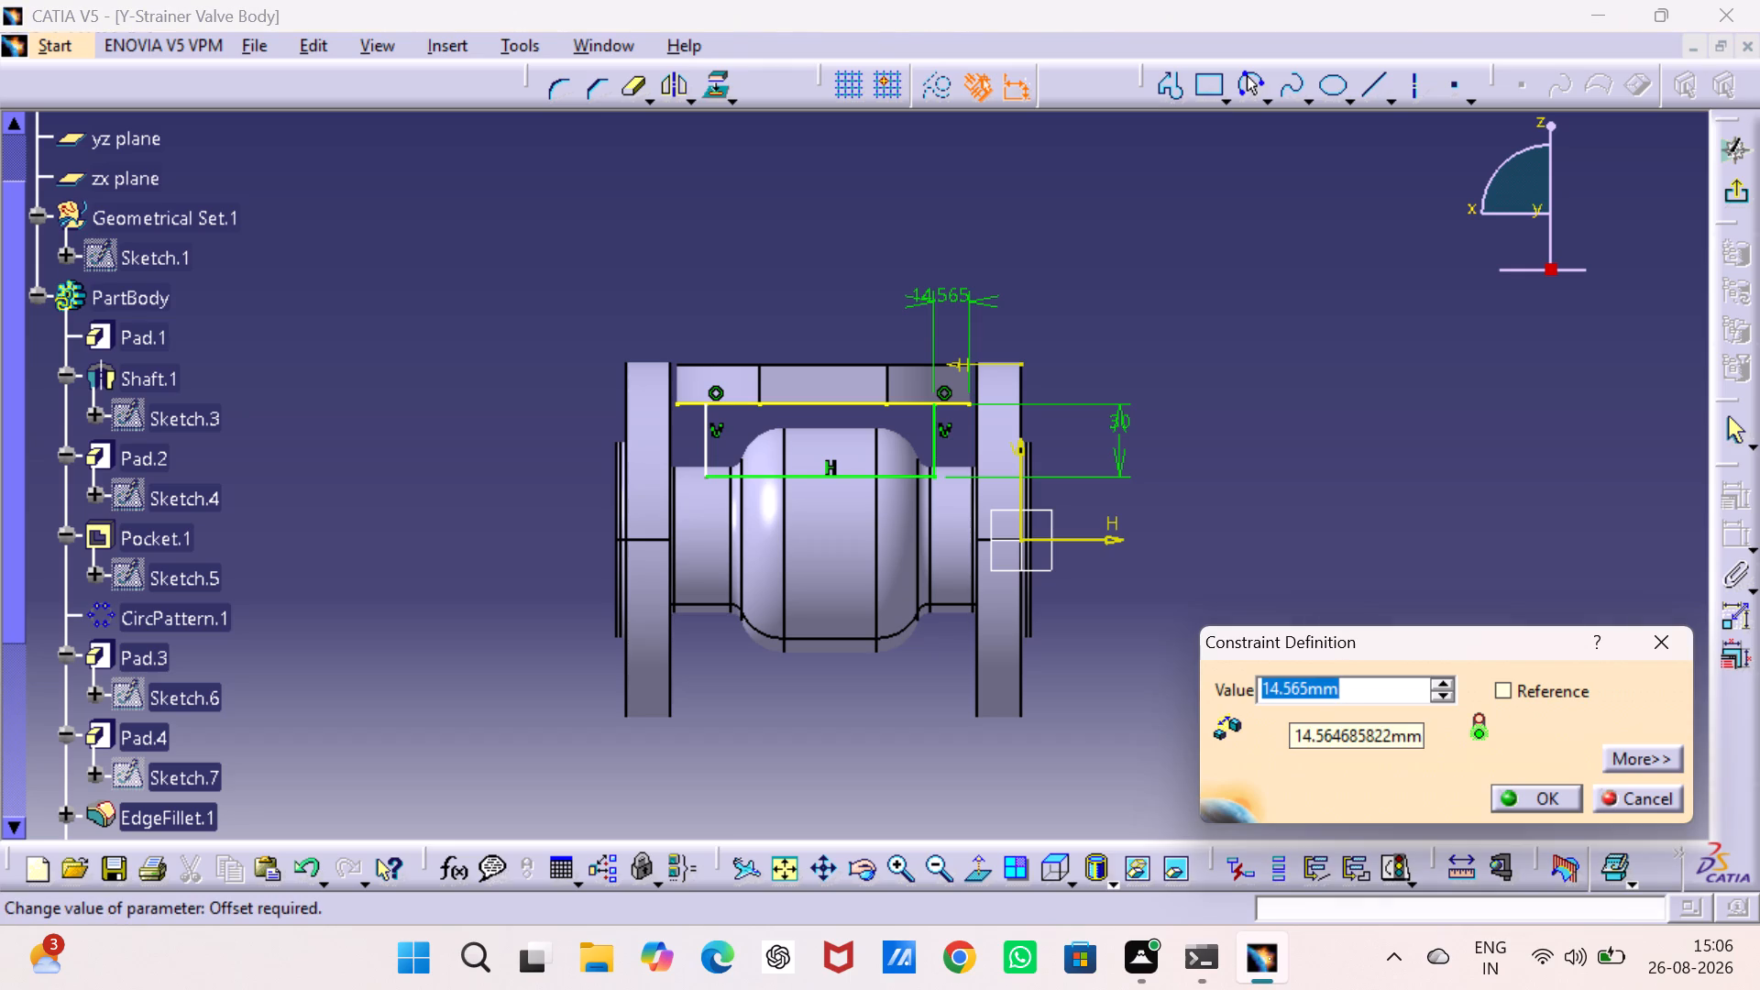
text(15)
key(Return)
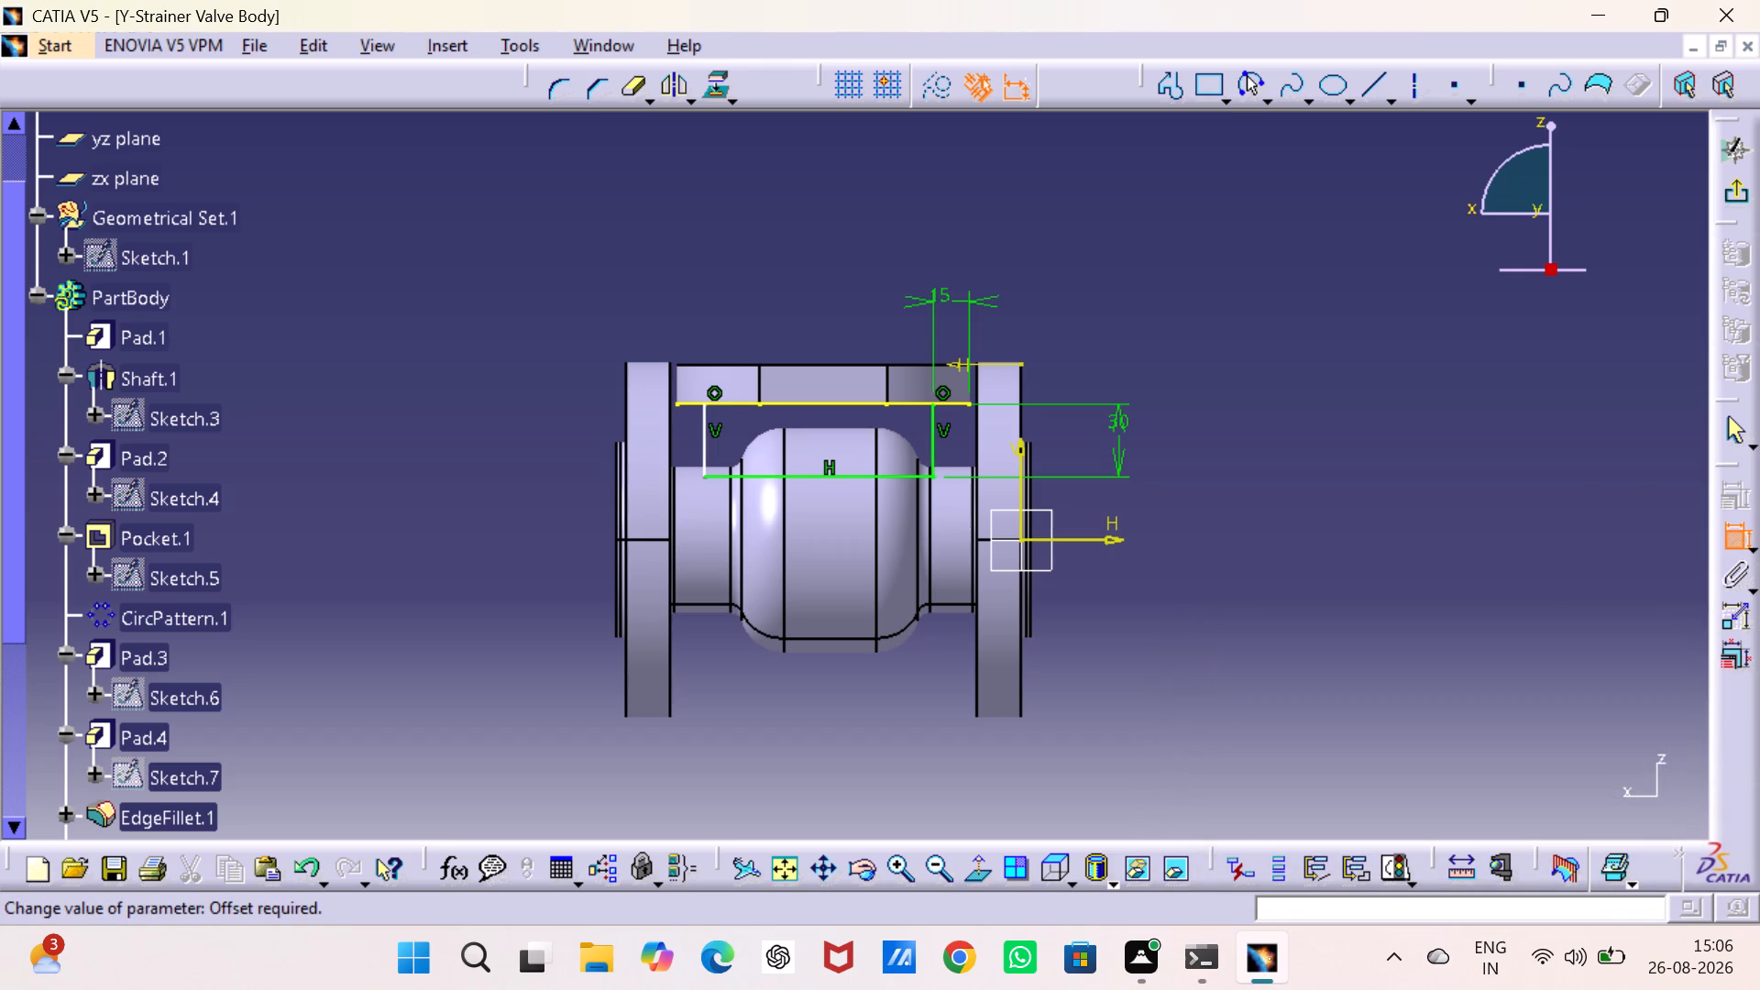
Dimension the offset from the profile's far side to the opposite end of the projected flange edge as 15 mm.
click(702, 405)
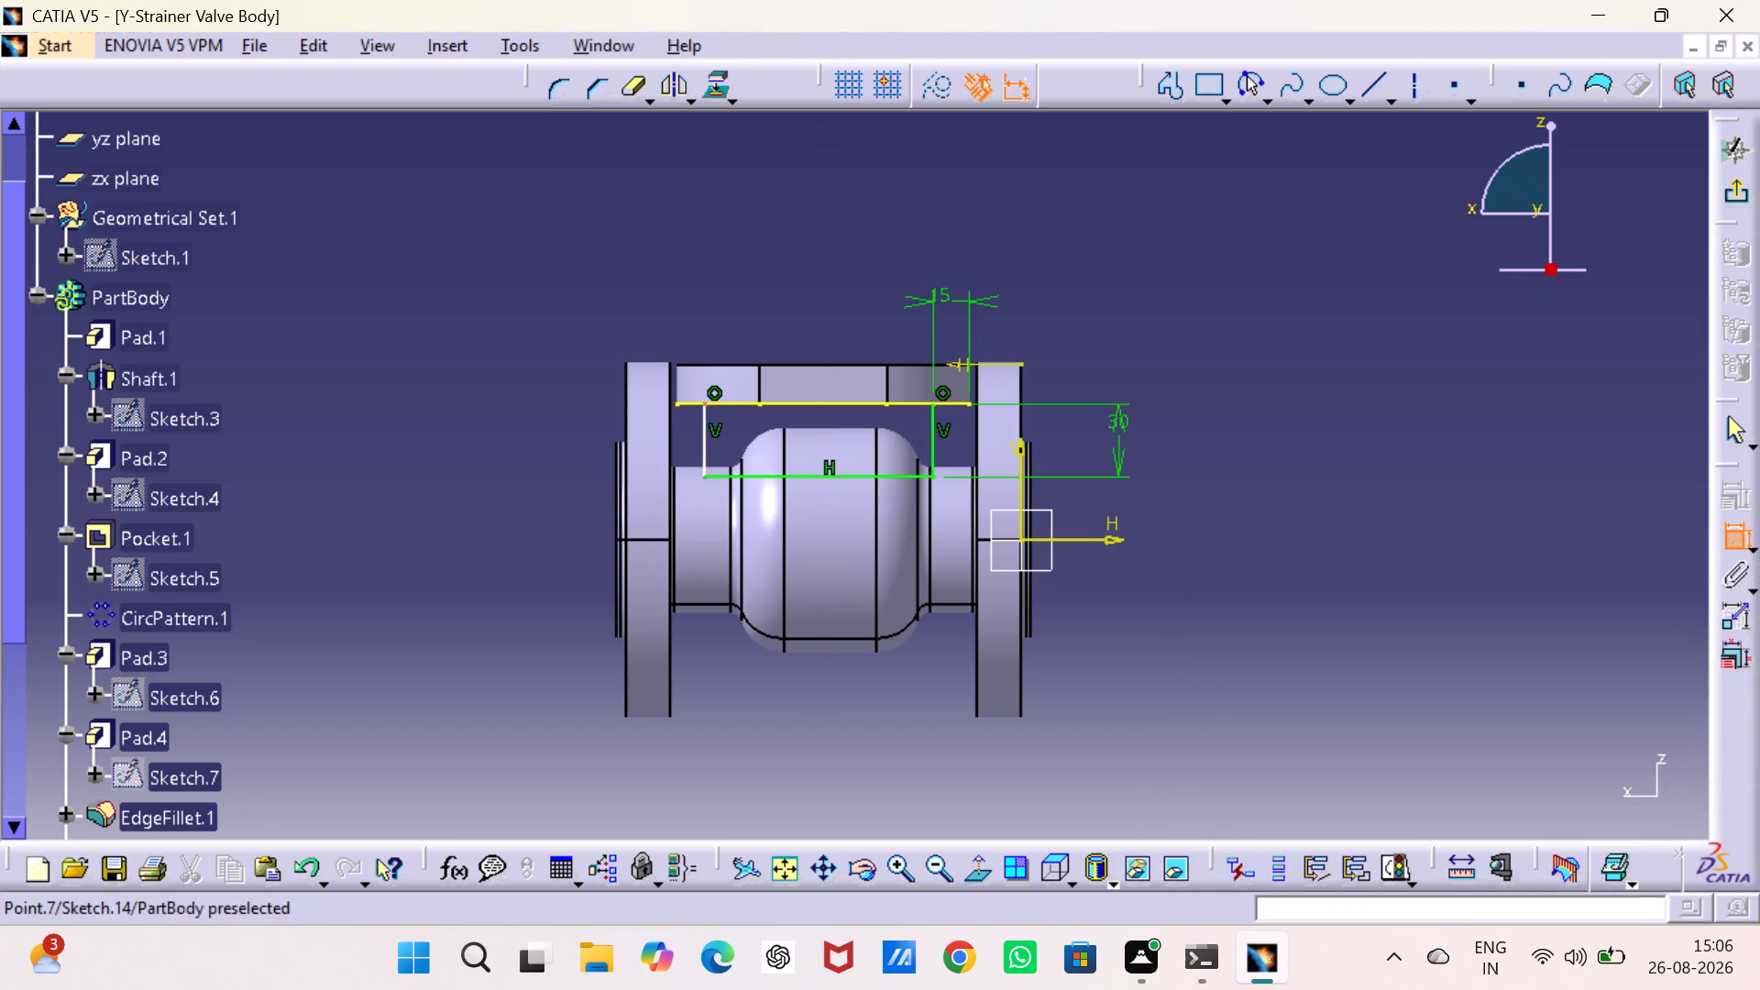
click(679, 403)
click(669, 321)
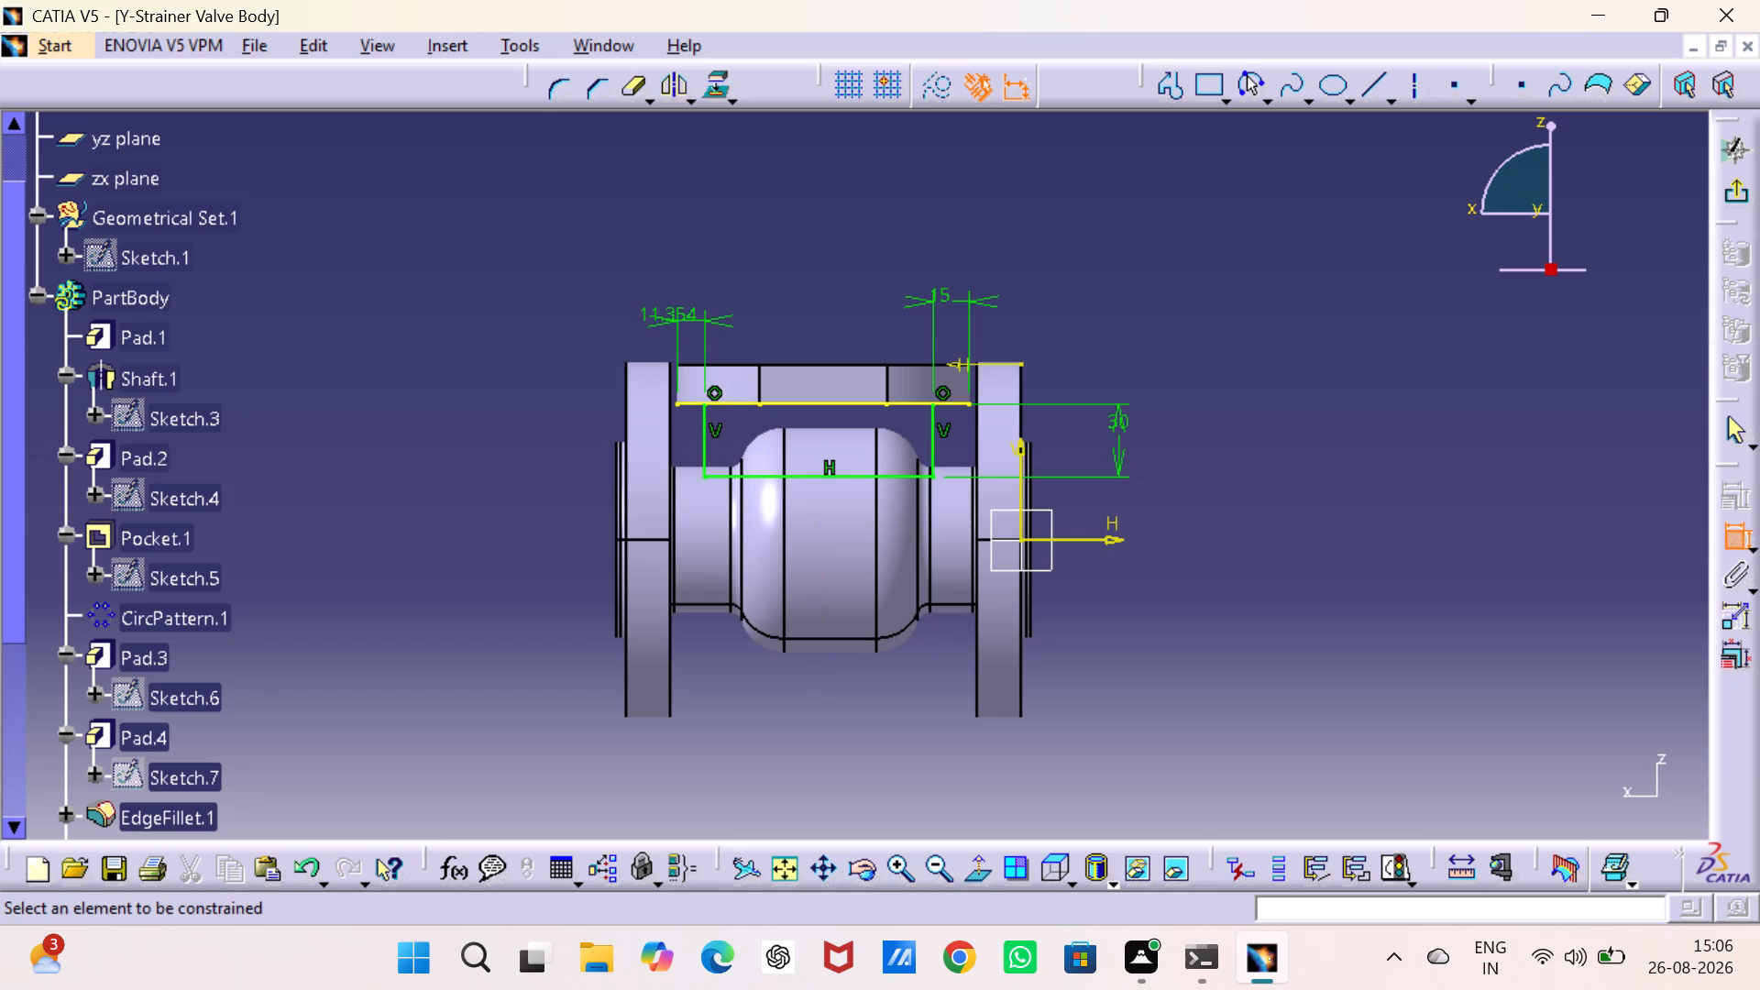
double_click(665, 316)
text(15)
key(Return)
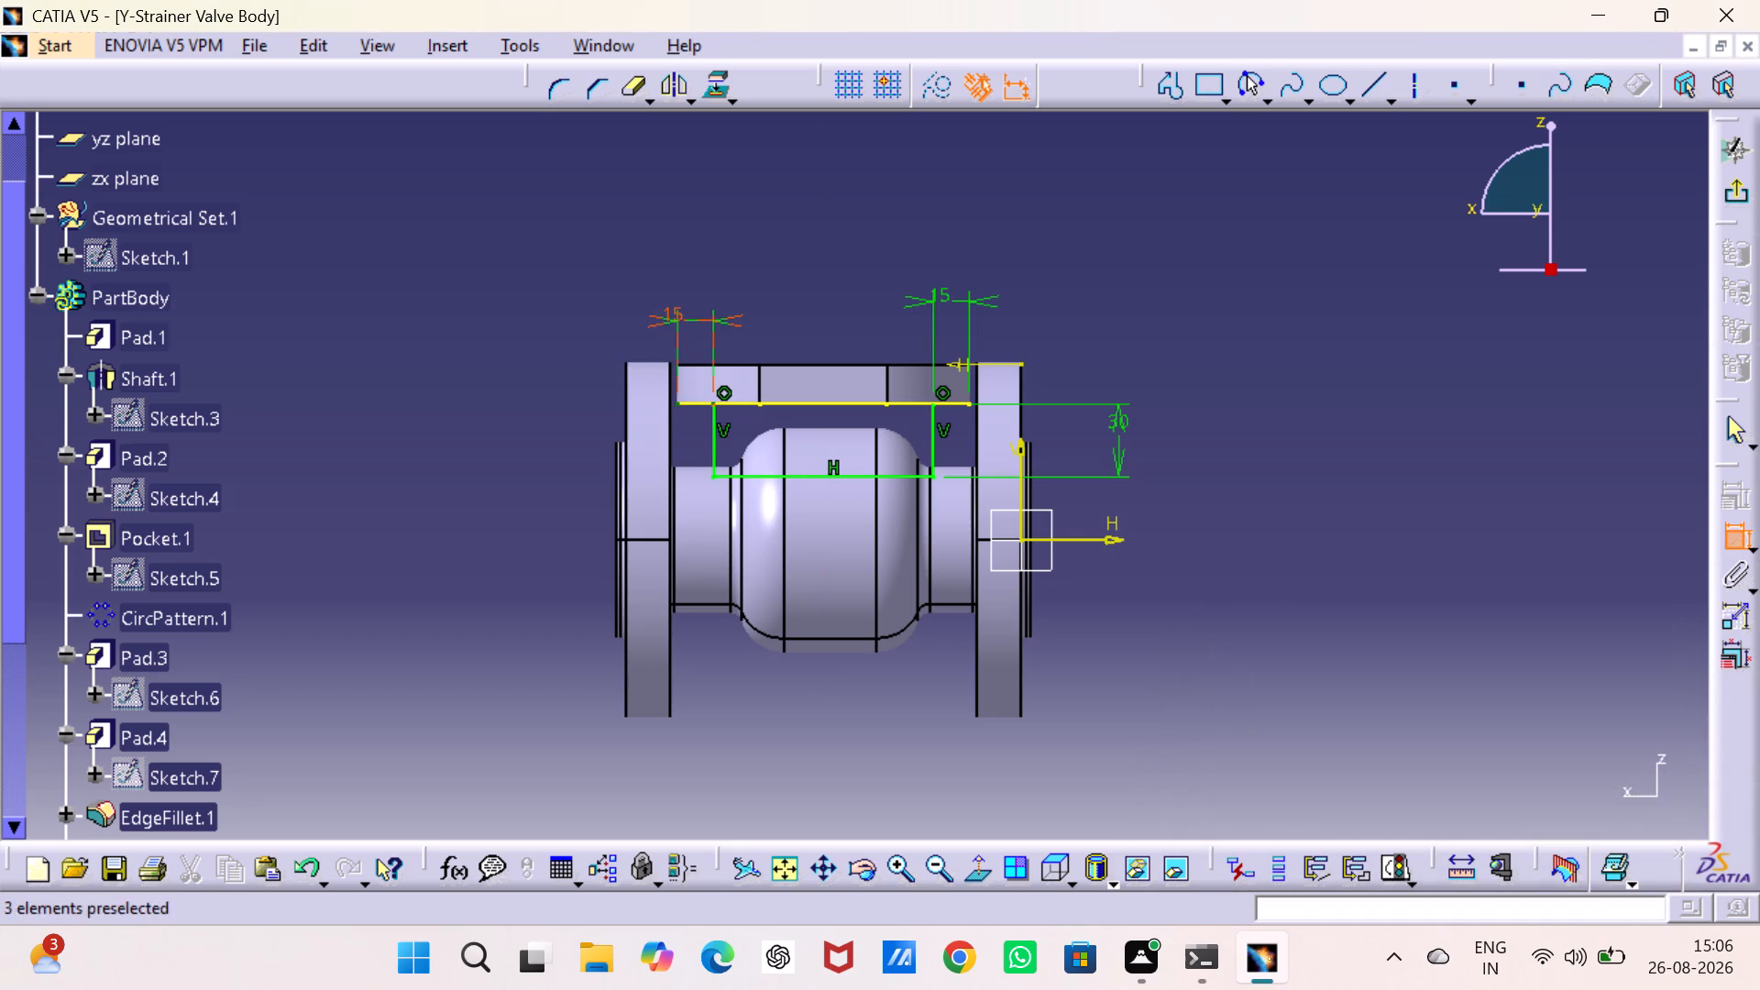
Trim both ends of the projected flange edge where they extend beyond the profile's vertical sides.
click(1248, 319)
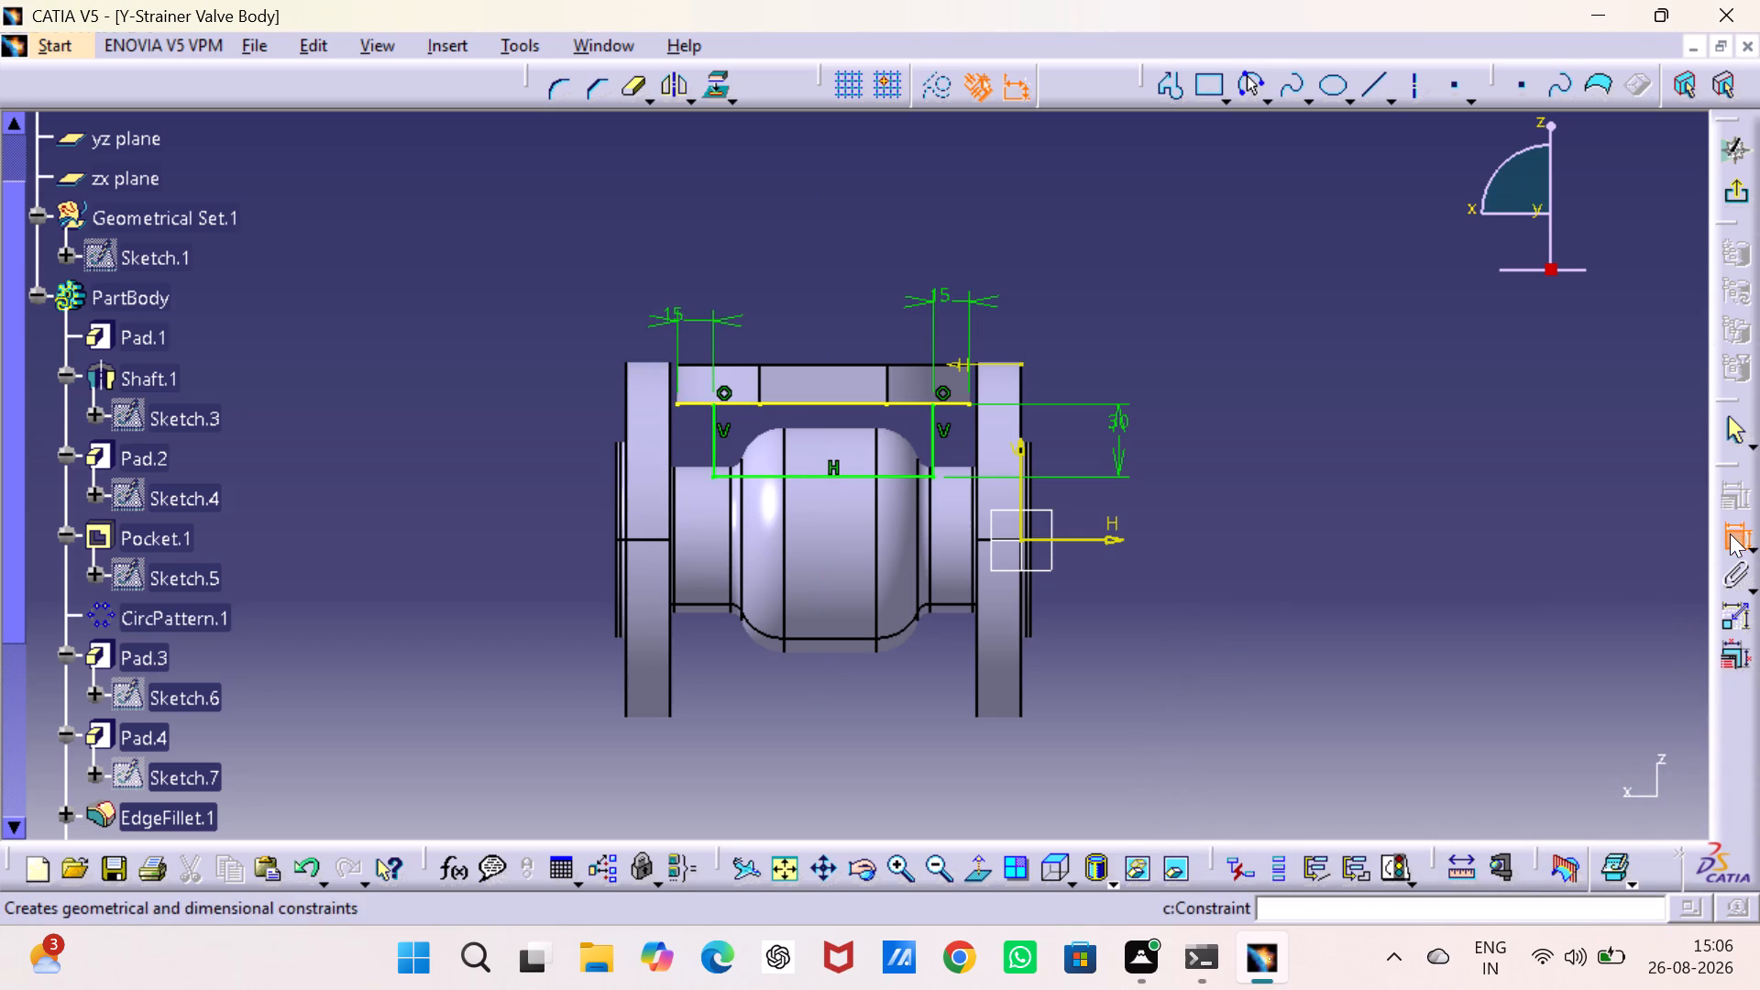
click(1730, 533)
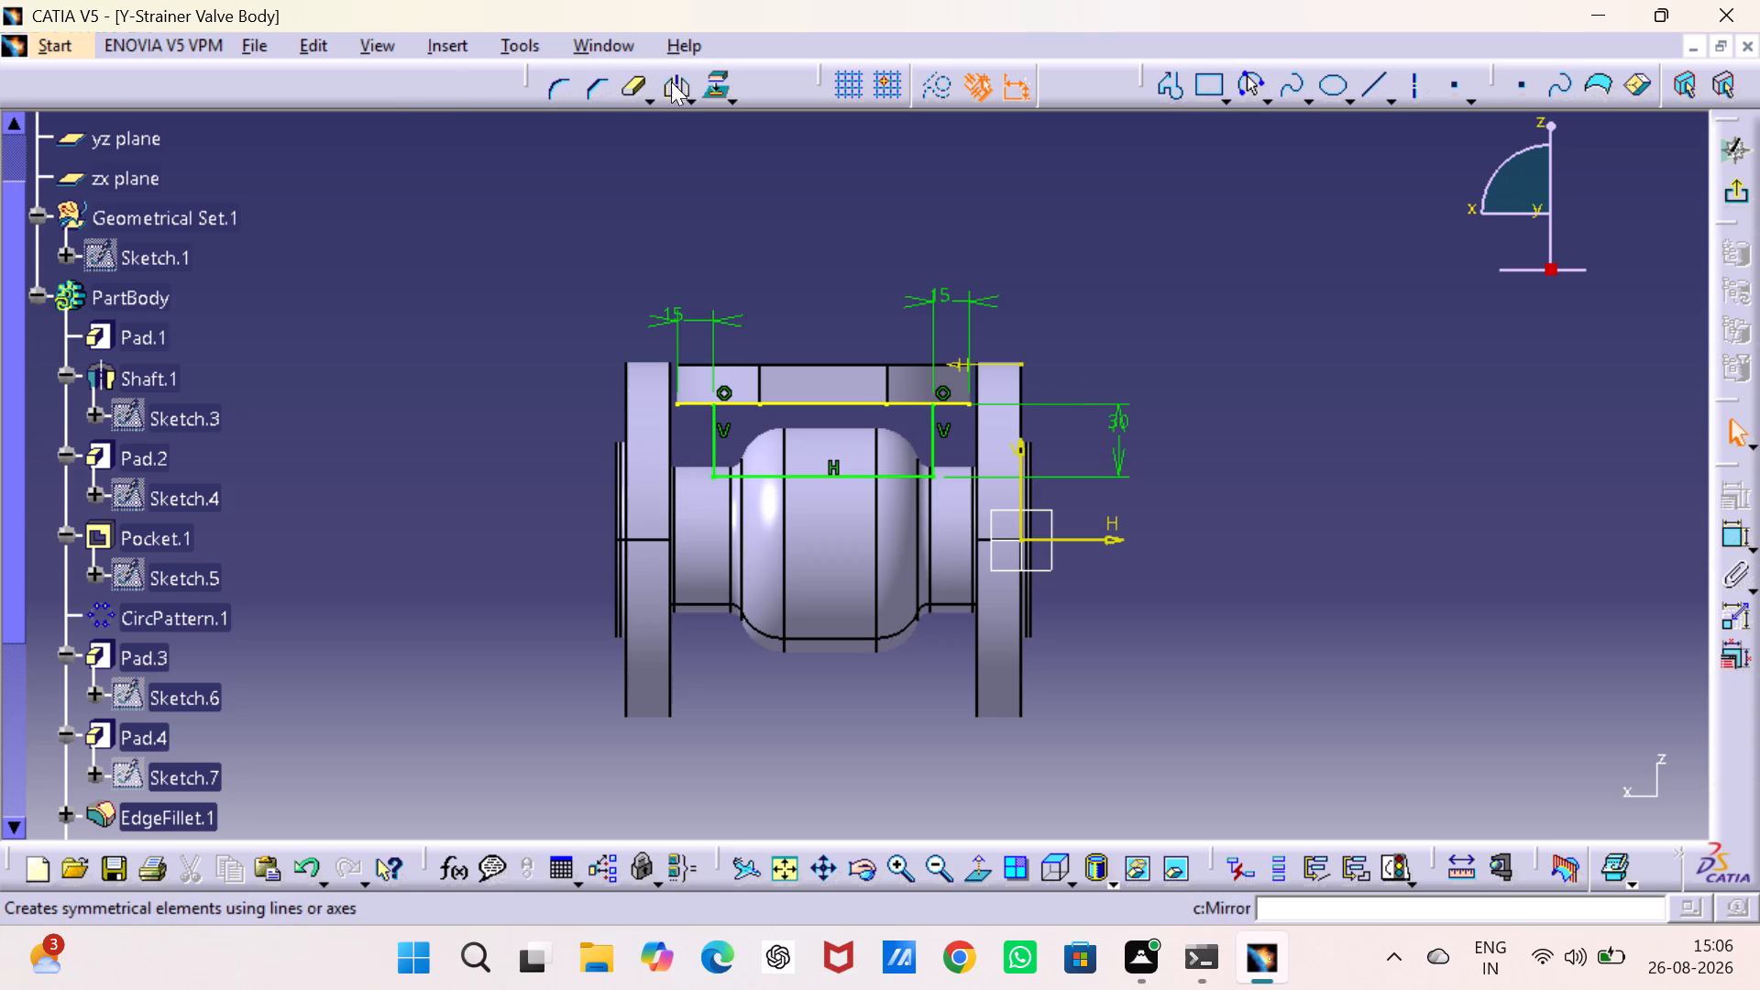
click(666, 82)
click(619, 88)
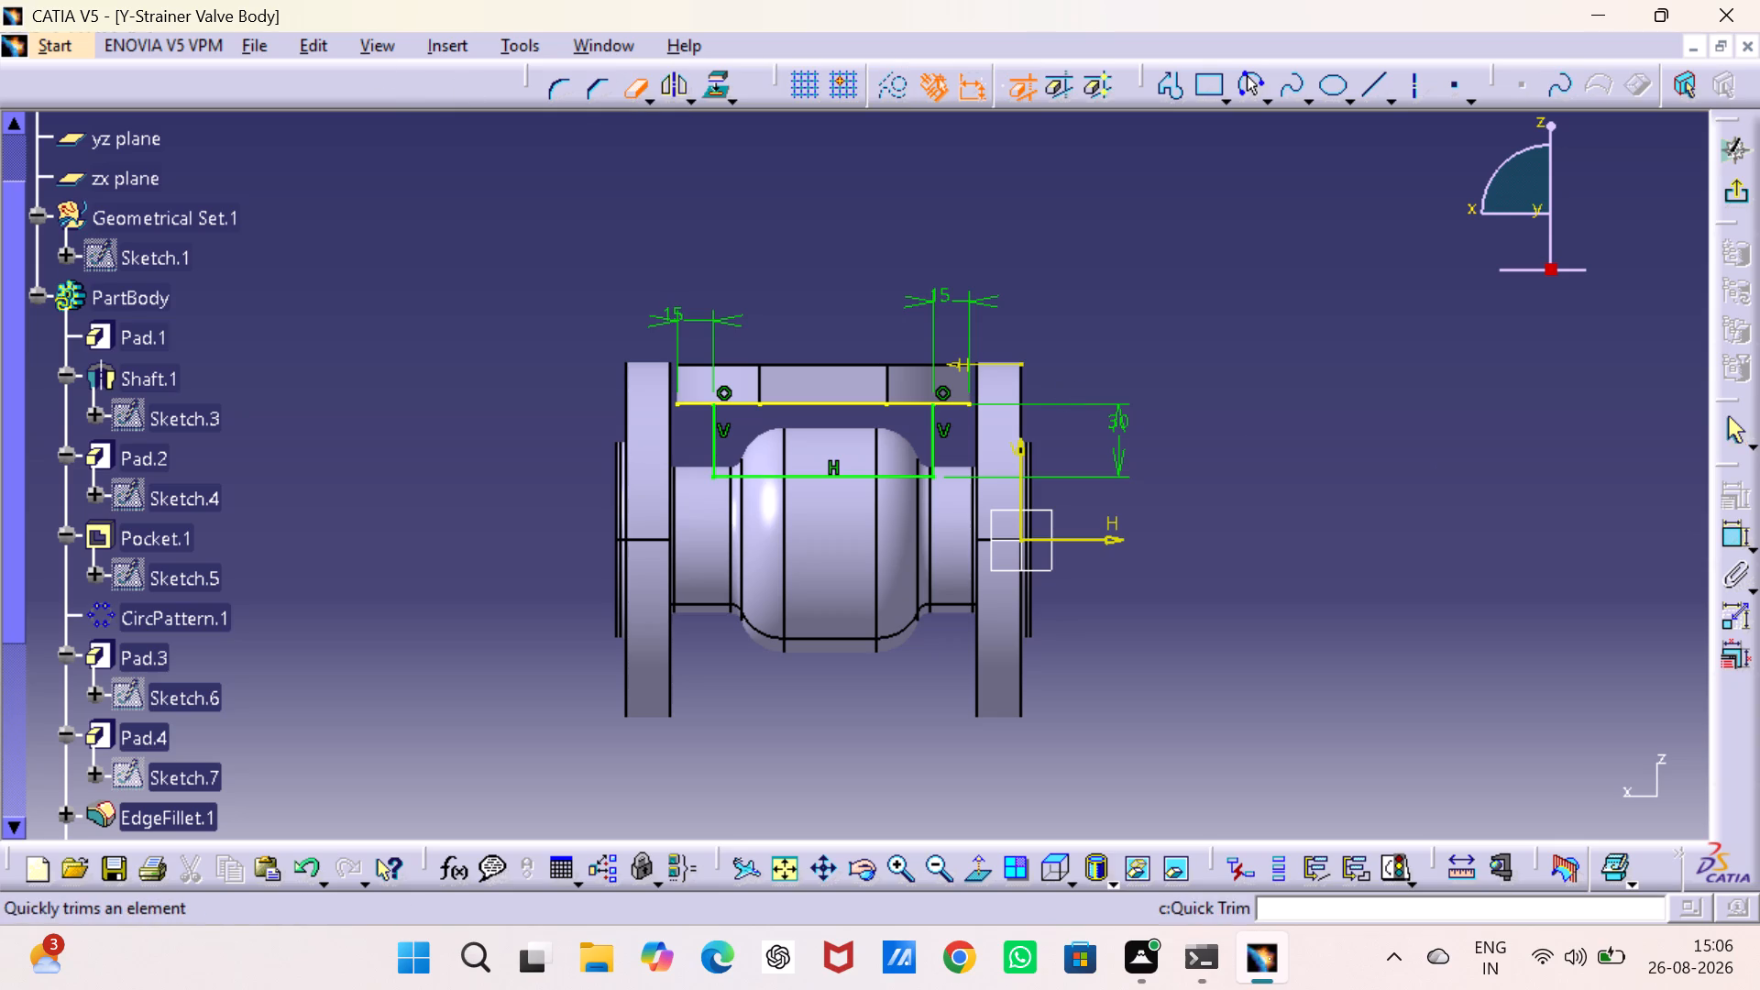
click(687, 404)
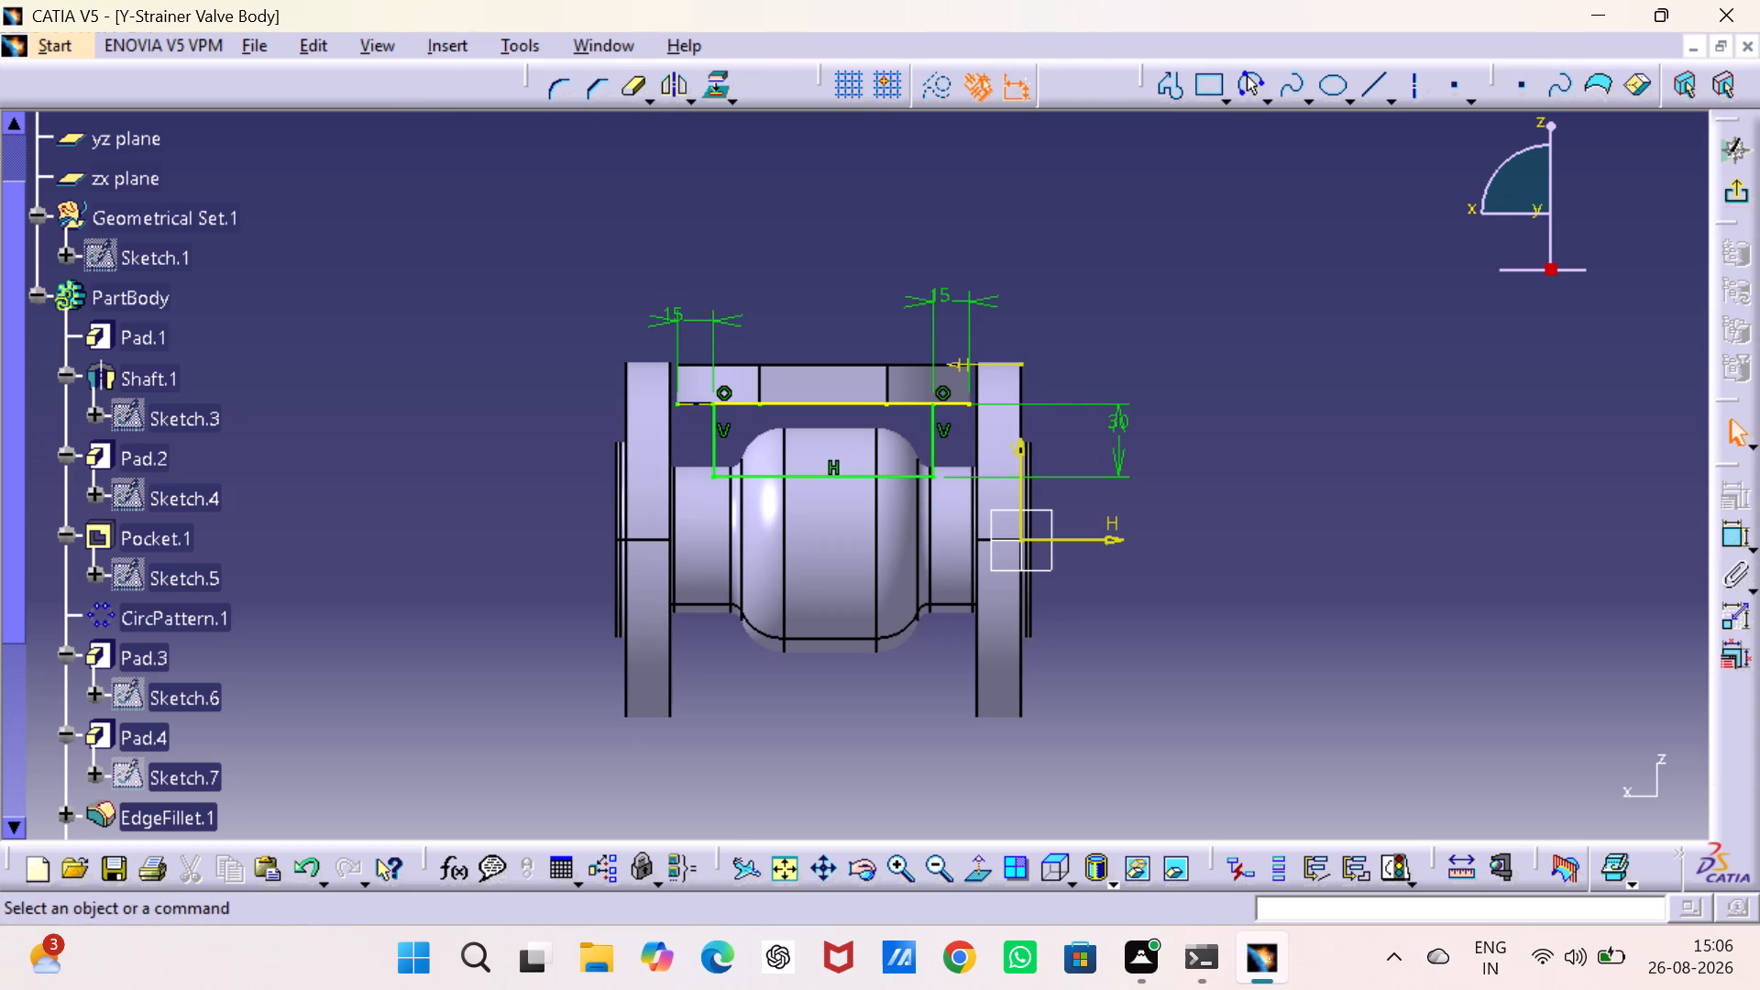
click(628, 86)
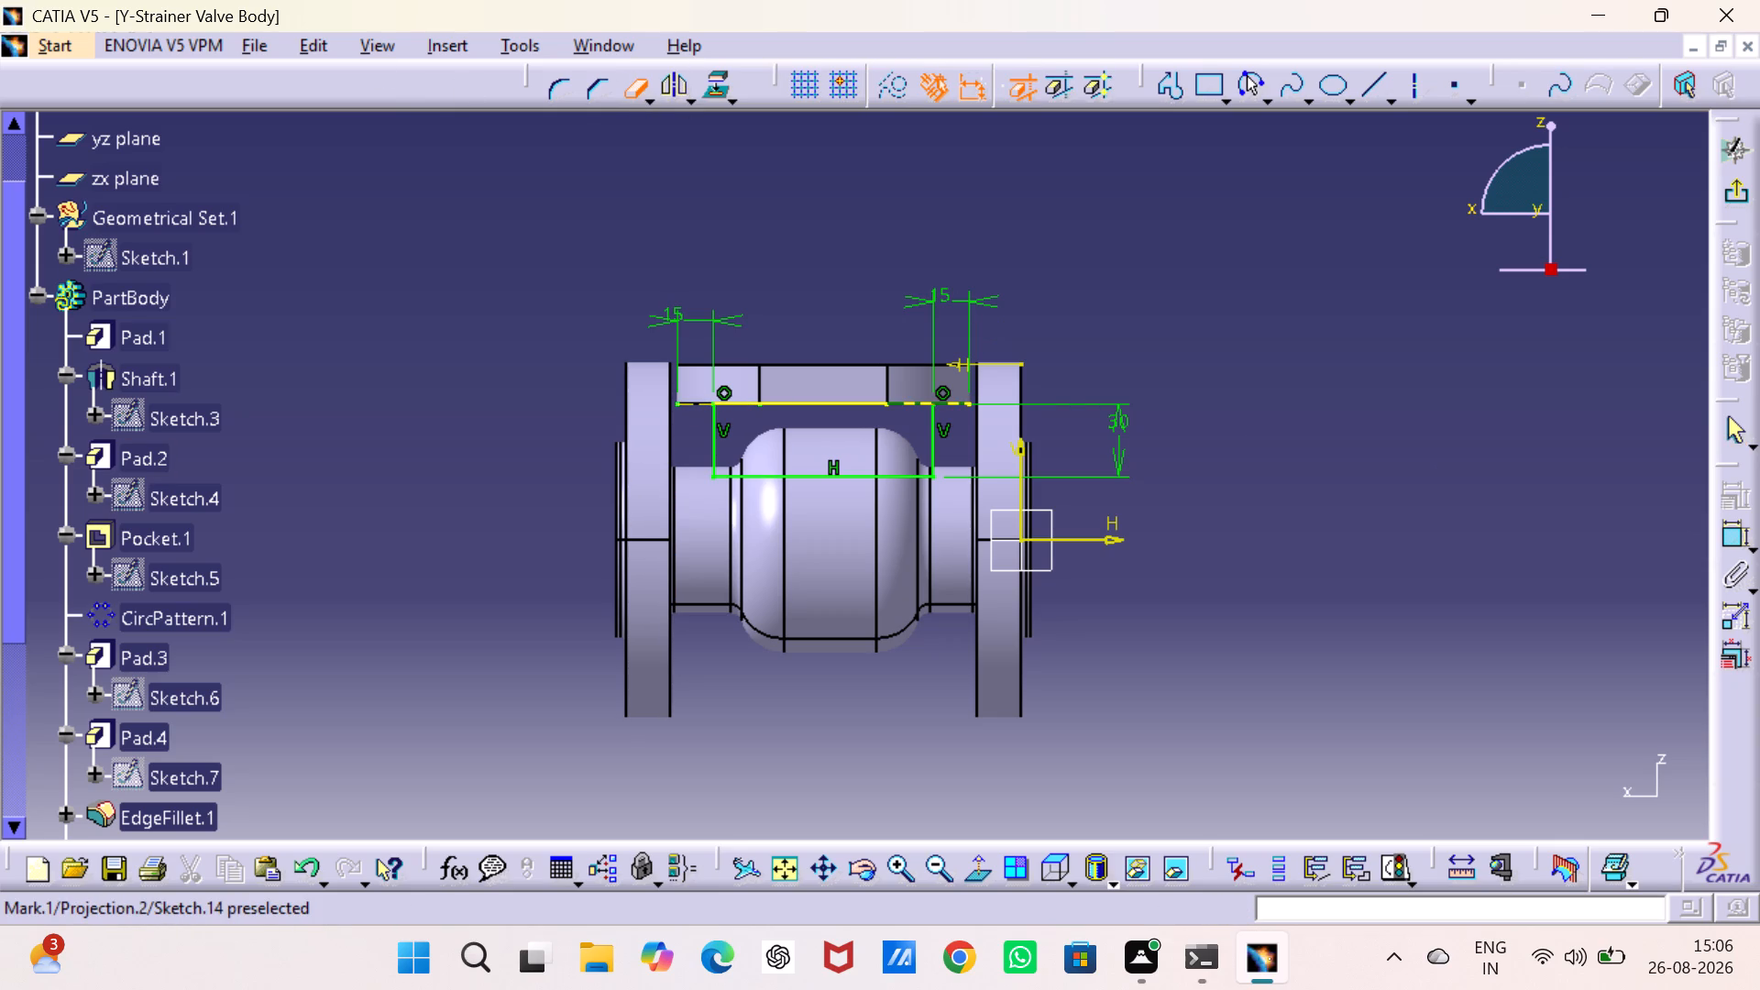
click(951, 408)
click(1311, 330)
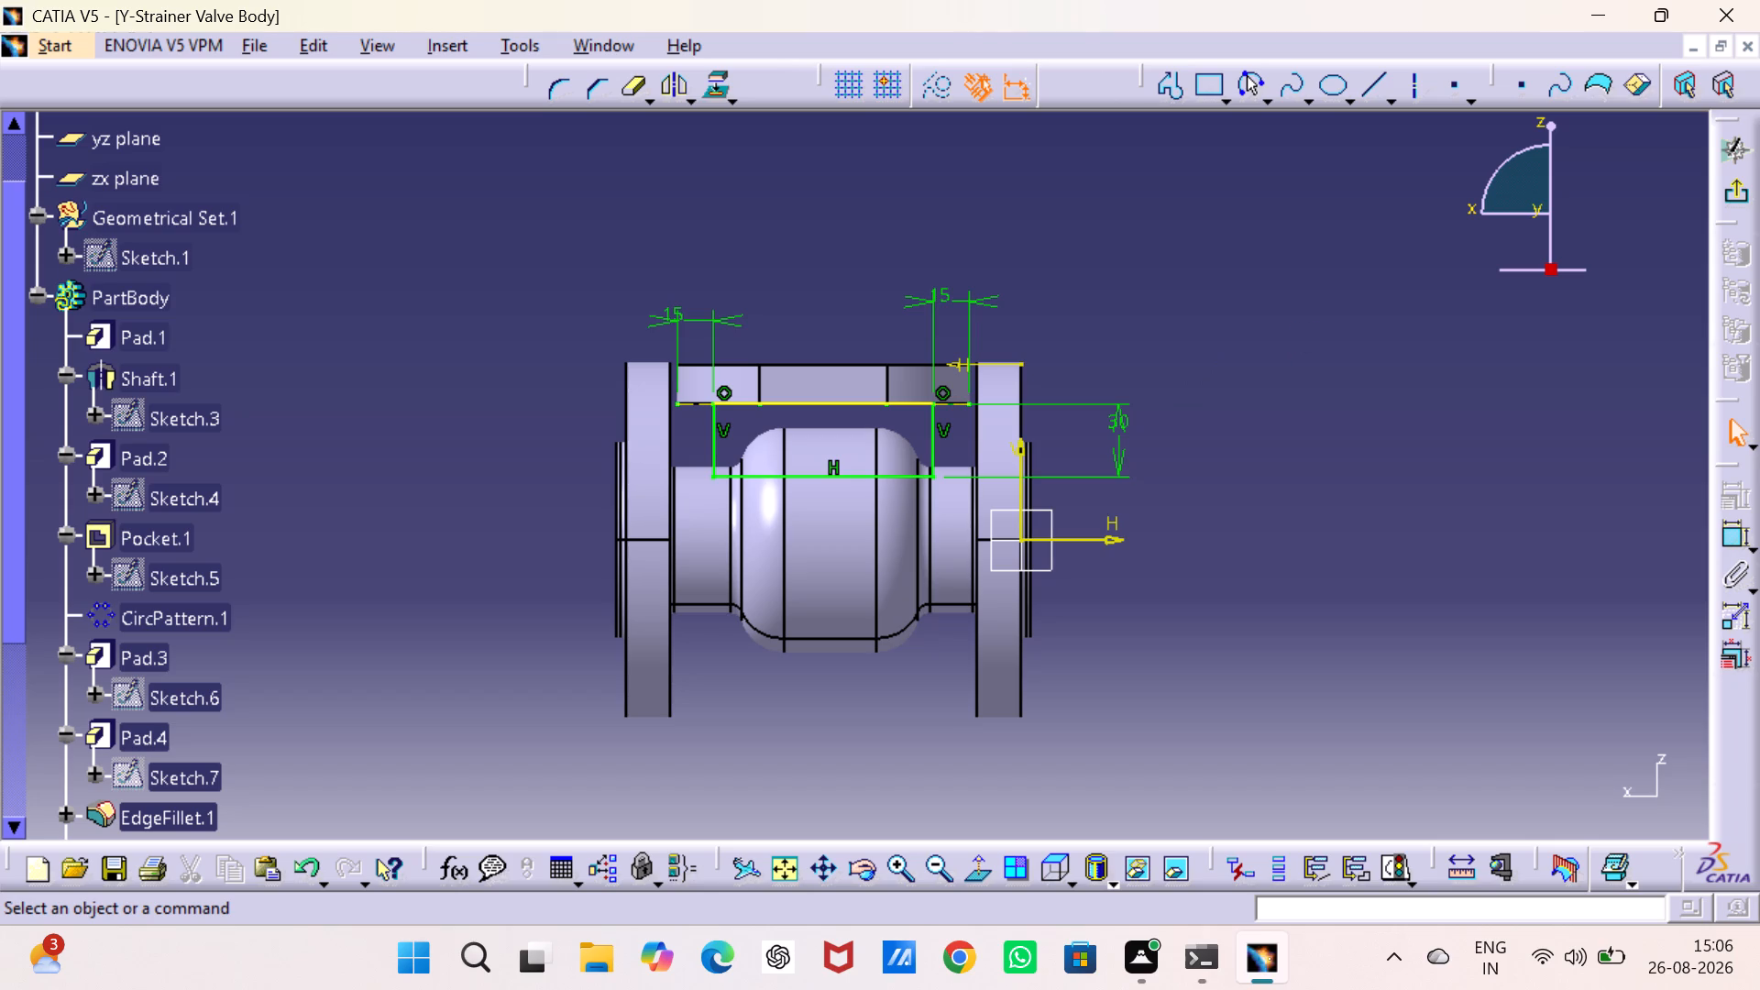
Delete the middle segment of the projected flange edge and trim its two remaining pieces between the profile's vertical sides.
click(855, 403)
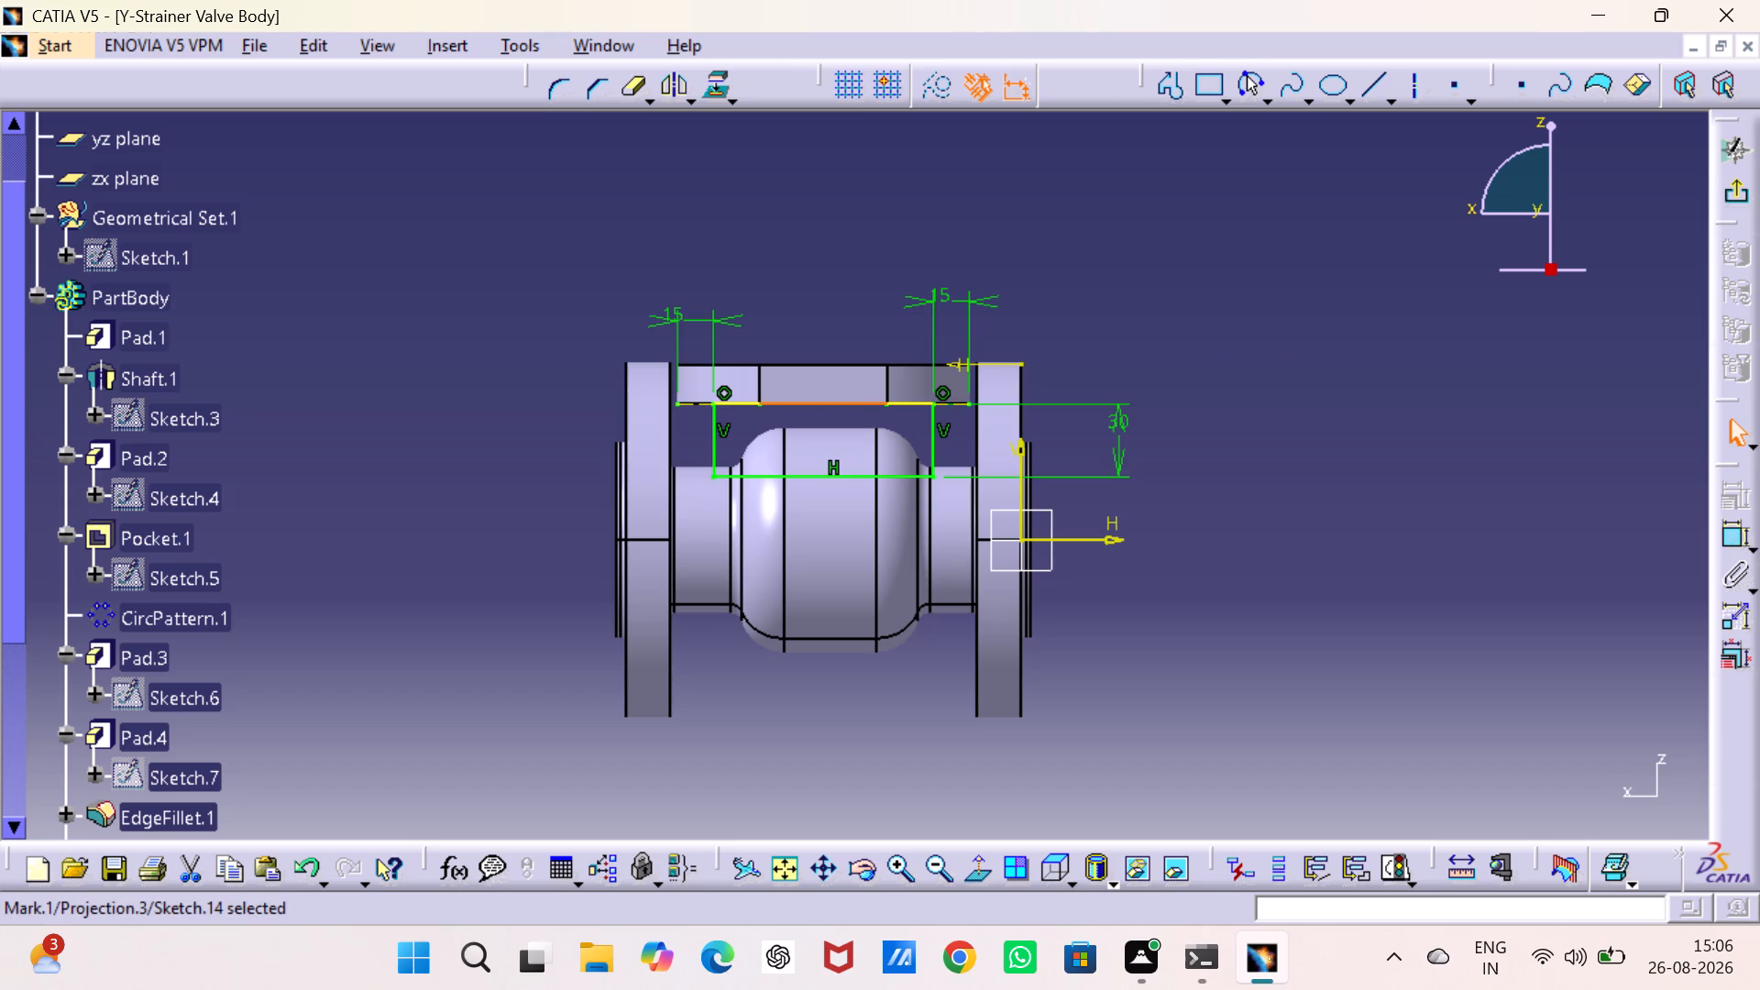
key(Delete)
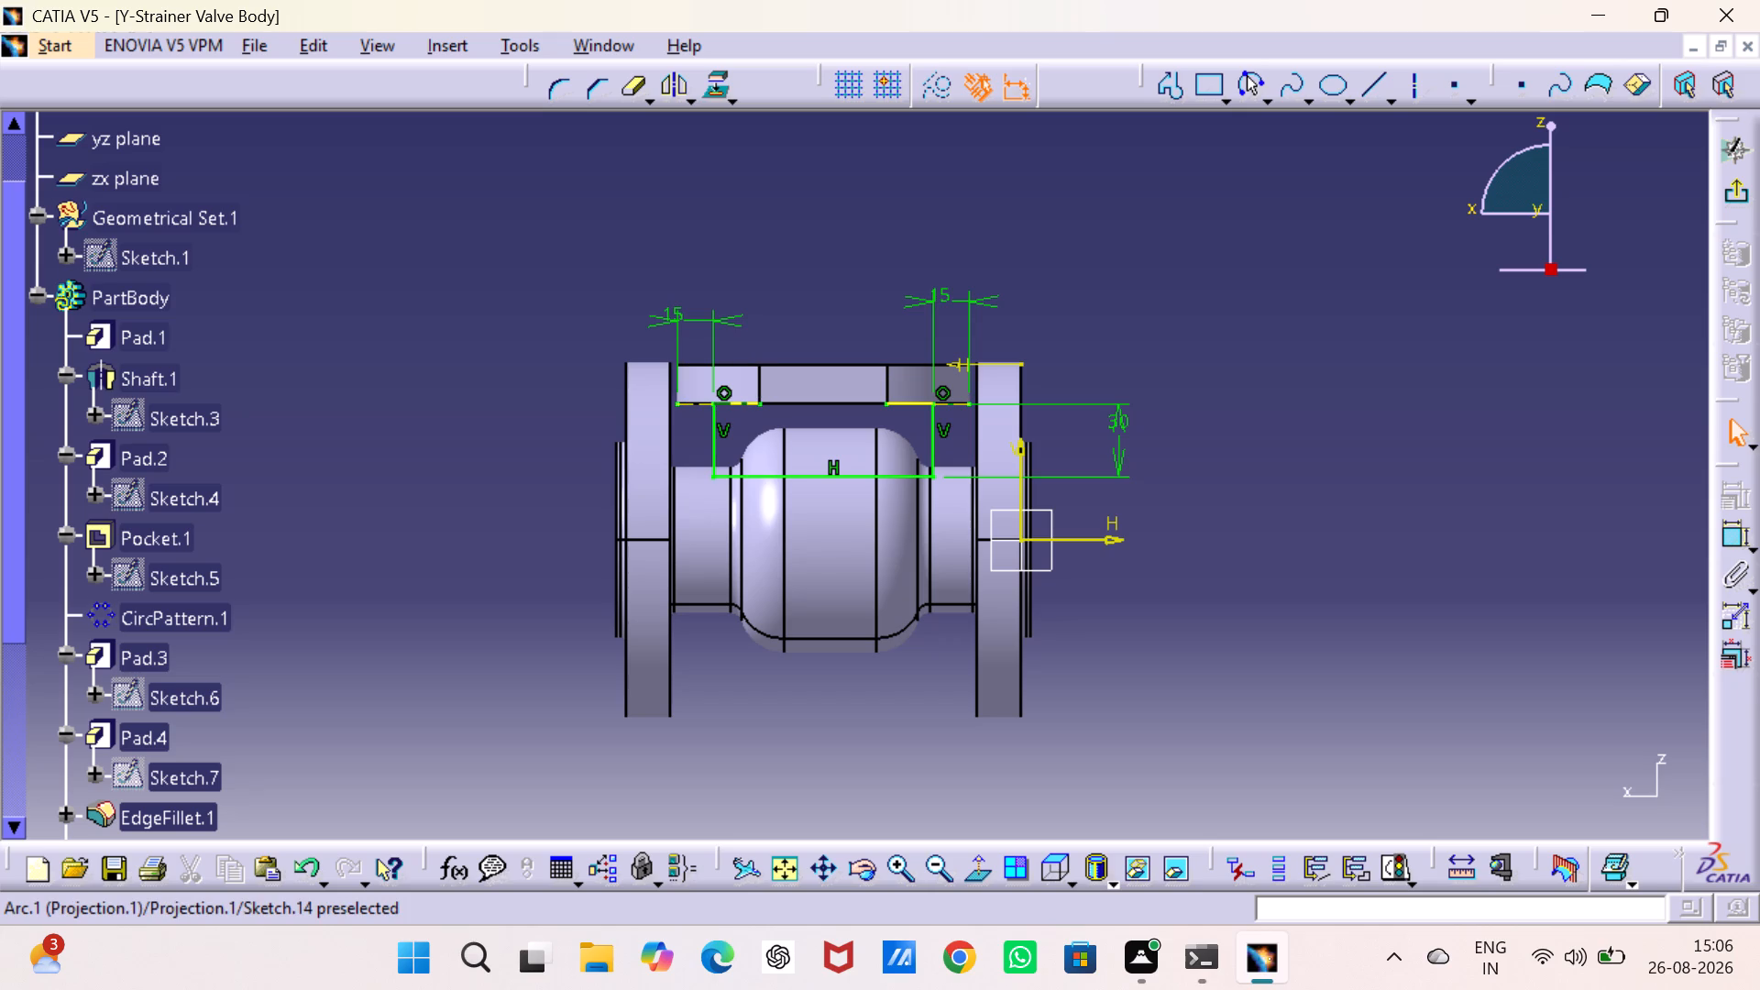
click(630, 84)
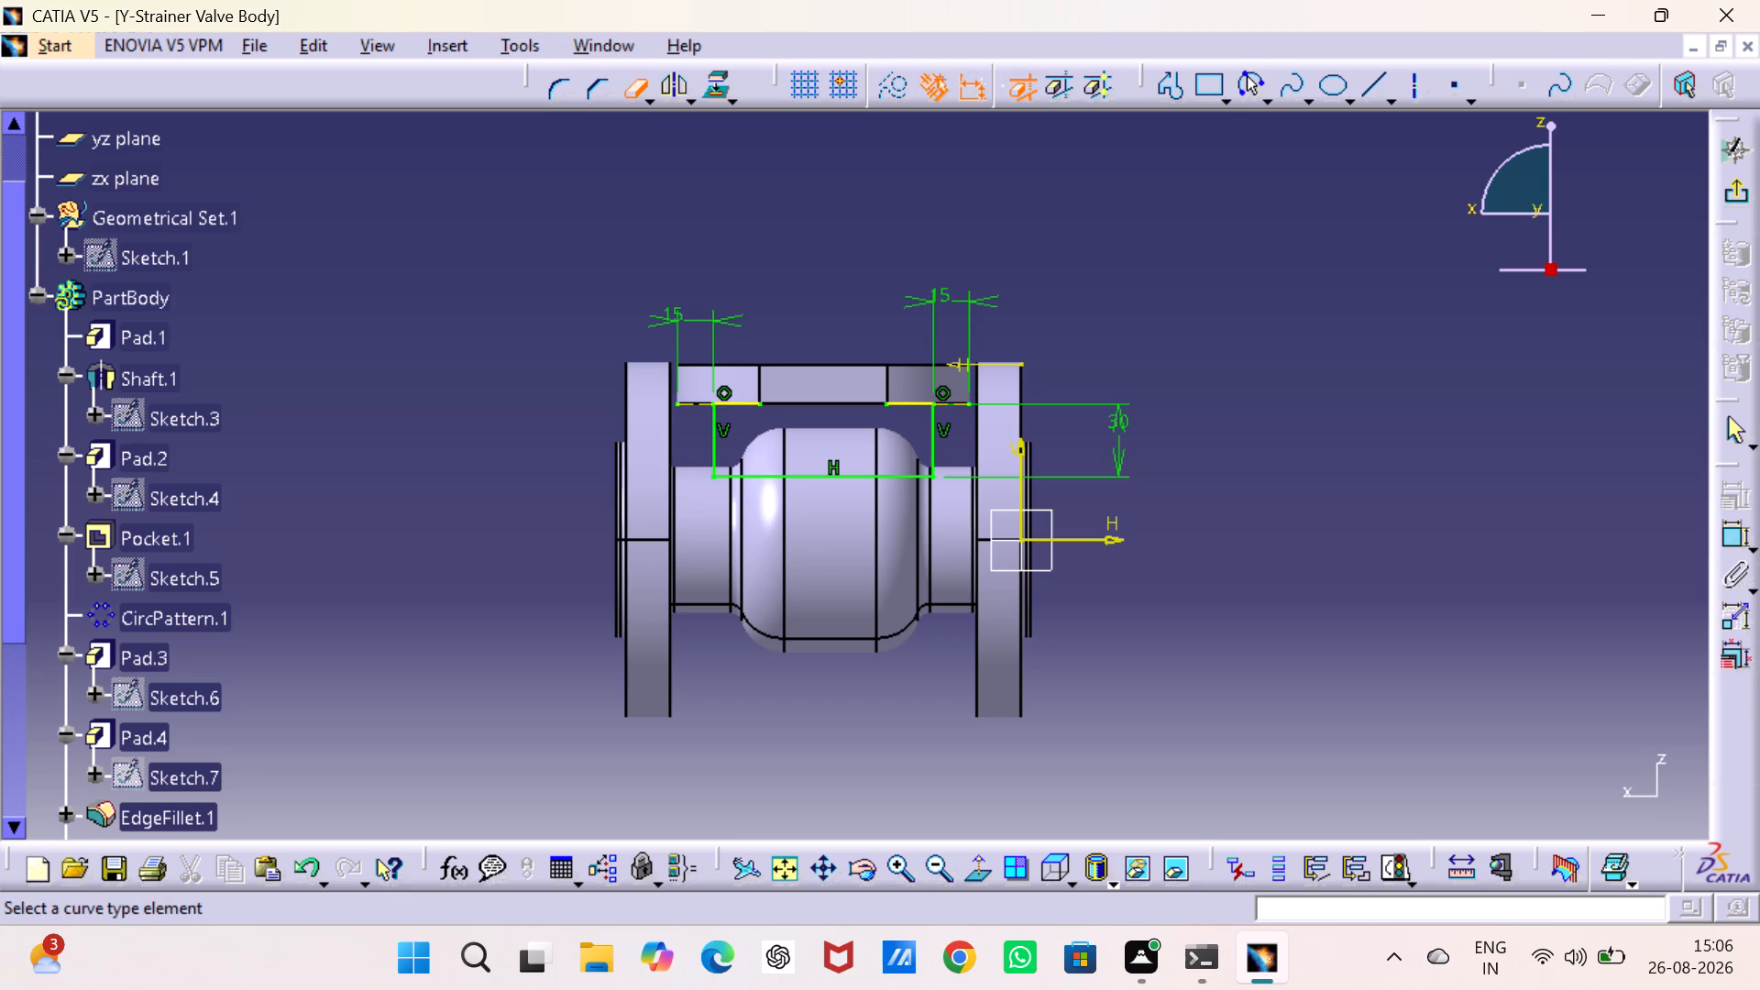
click(735, 401)
click(808, 259)
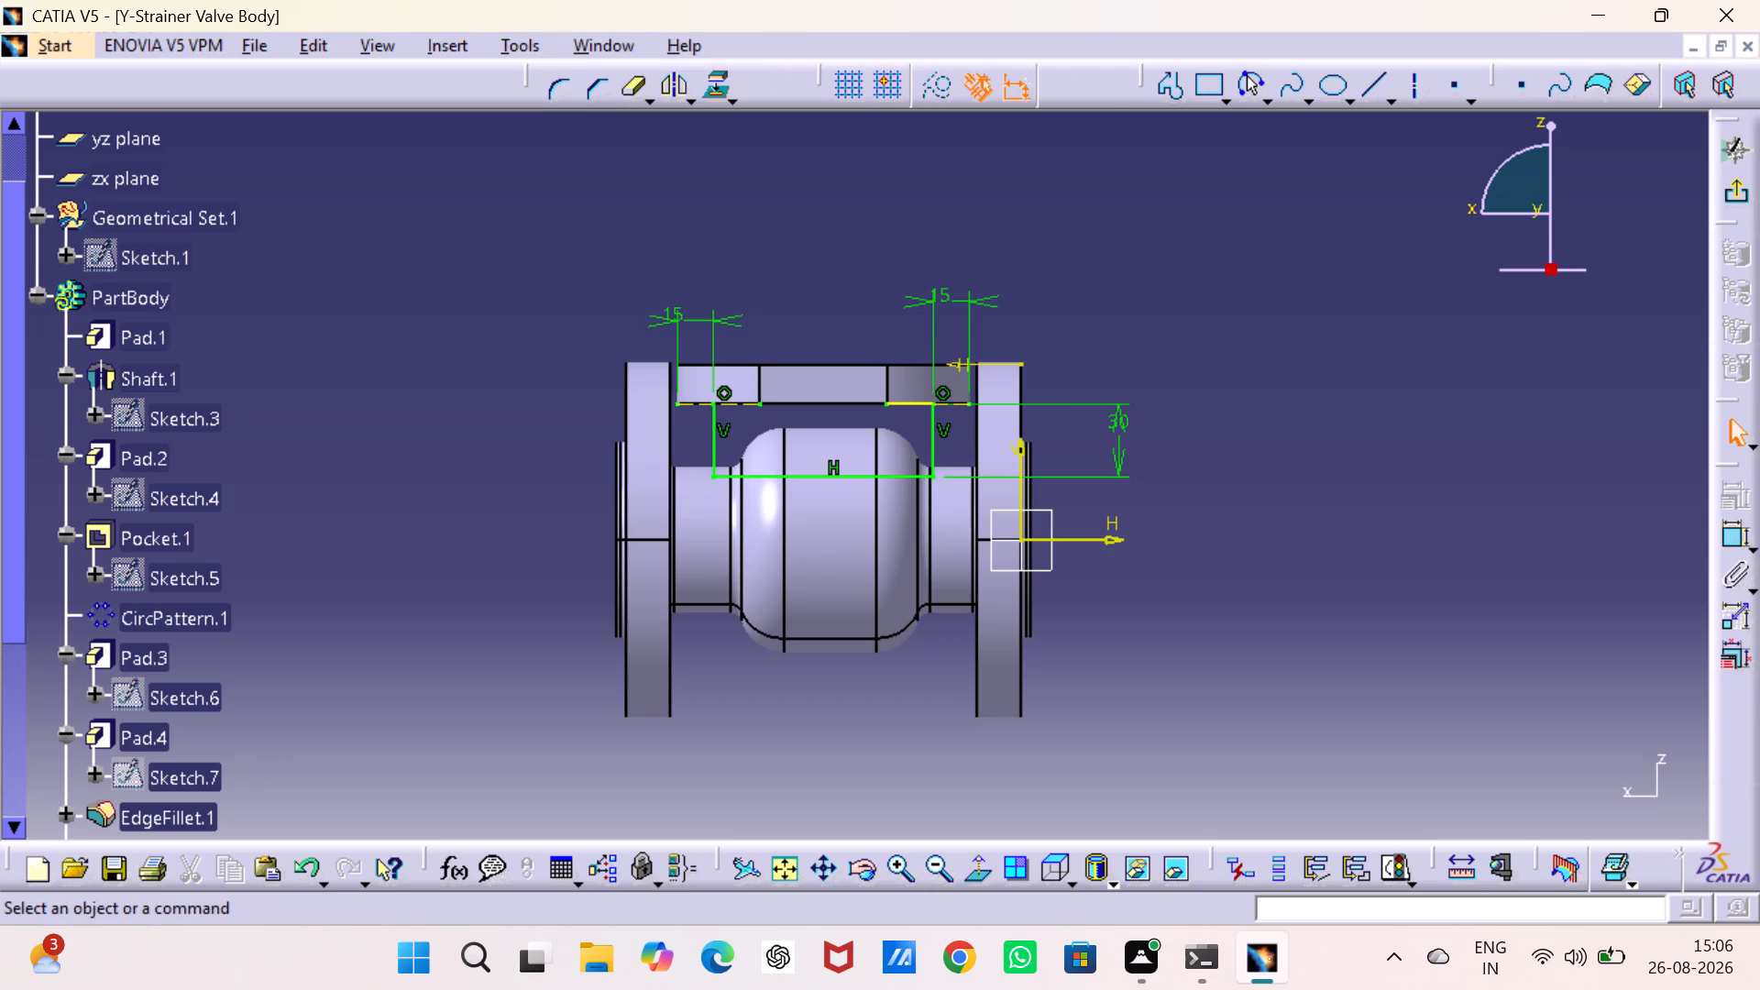
drag(631, 82, 637, 94)
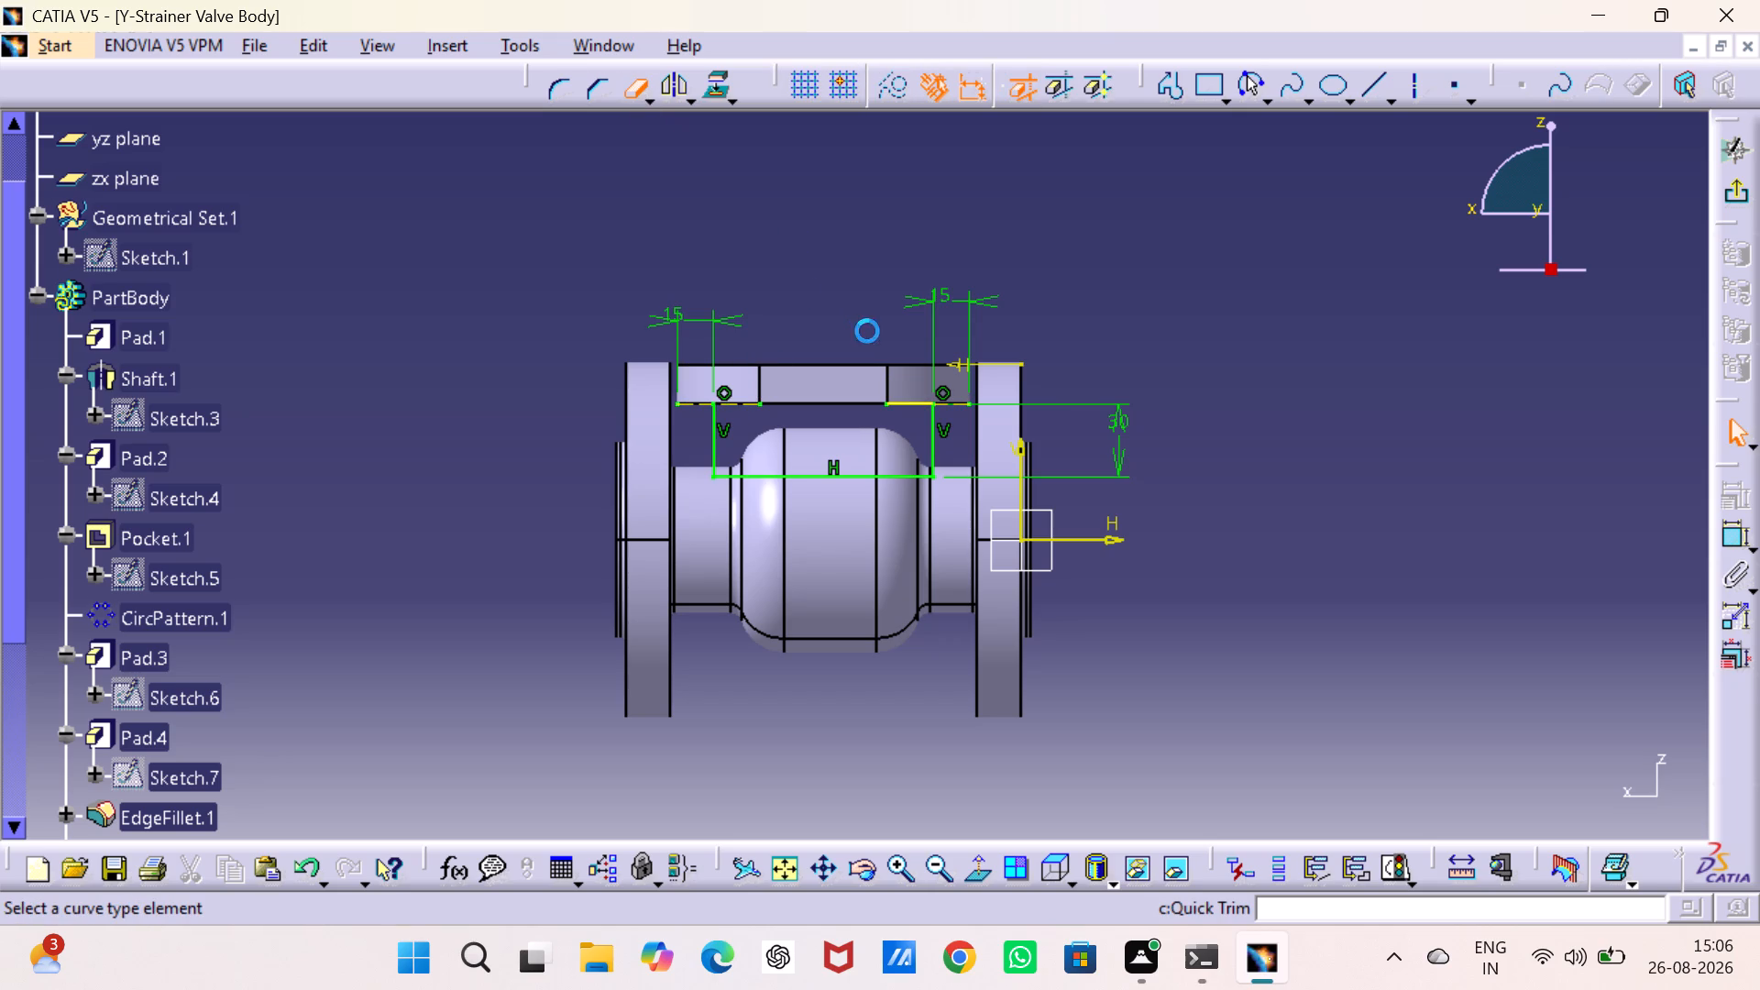
click(908, 401)
click(1189, 293)
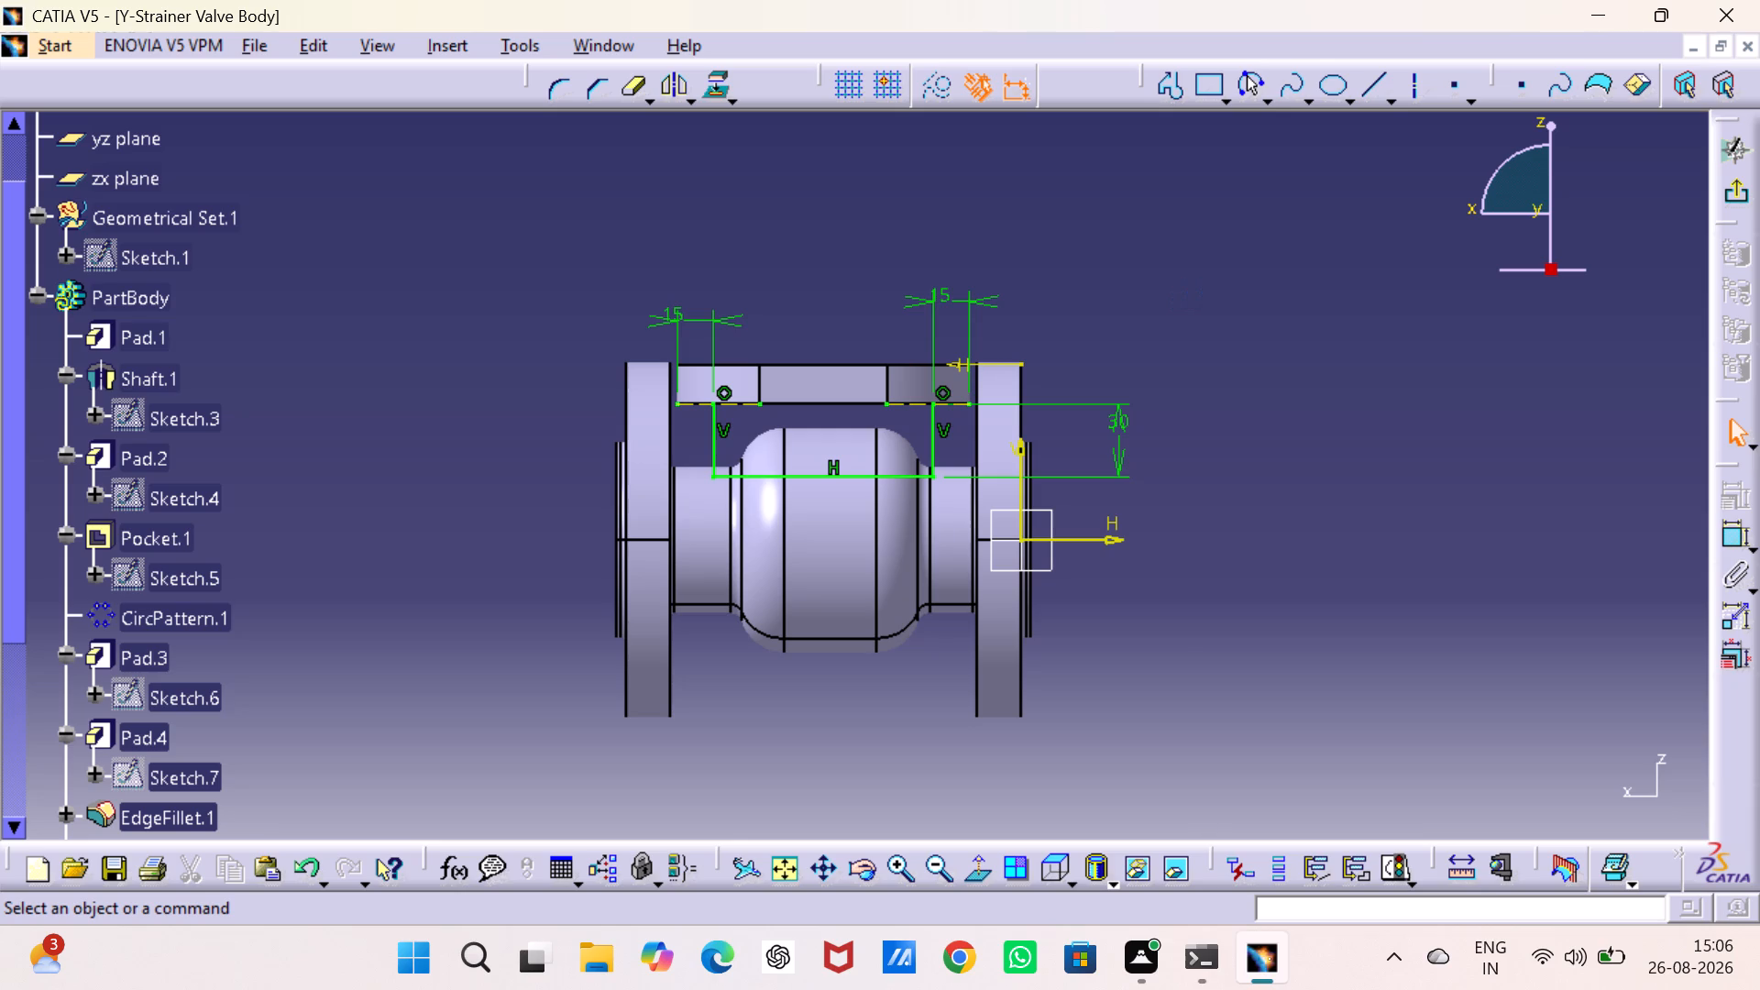
Close the profile with a 90 mm horizontal line joining the upper ends of its vertical sides, and exit the sketch.
click(1369, 88)
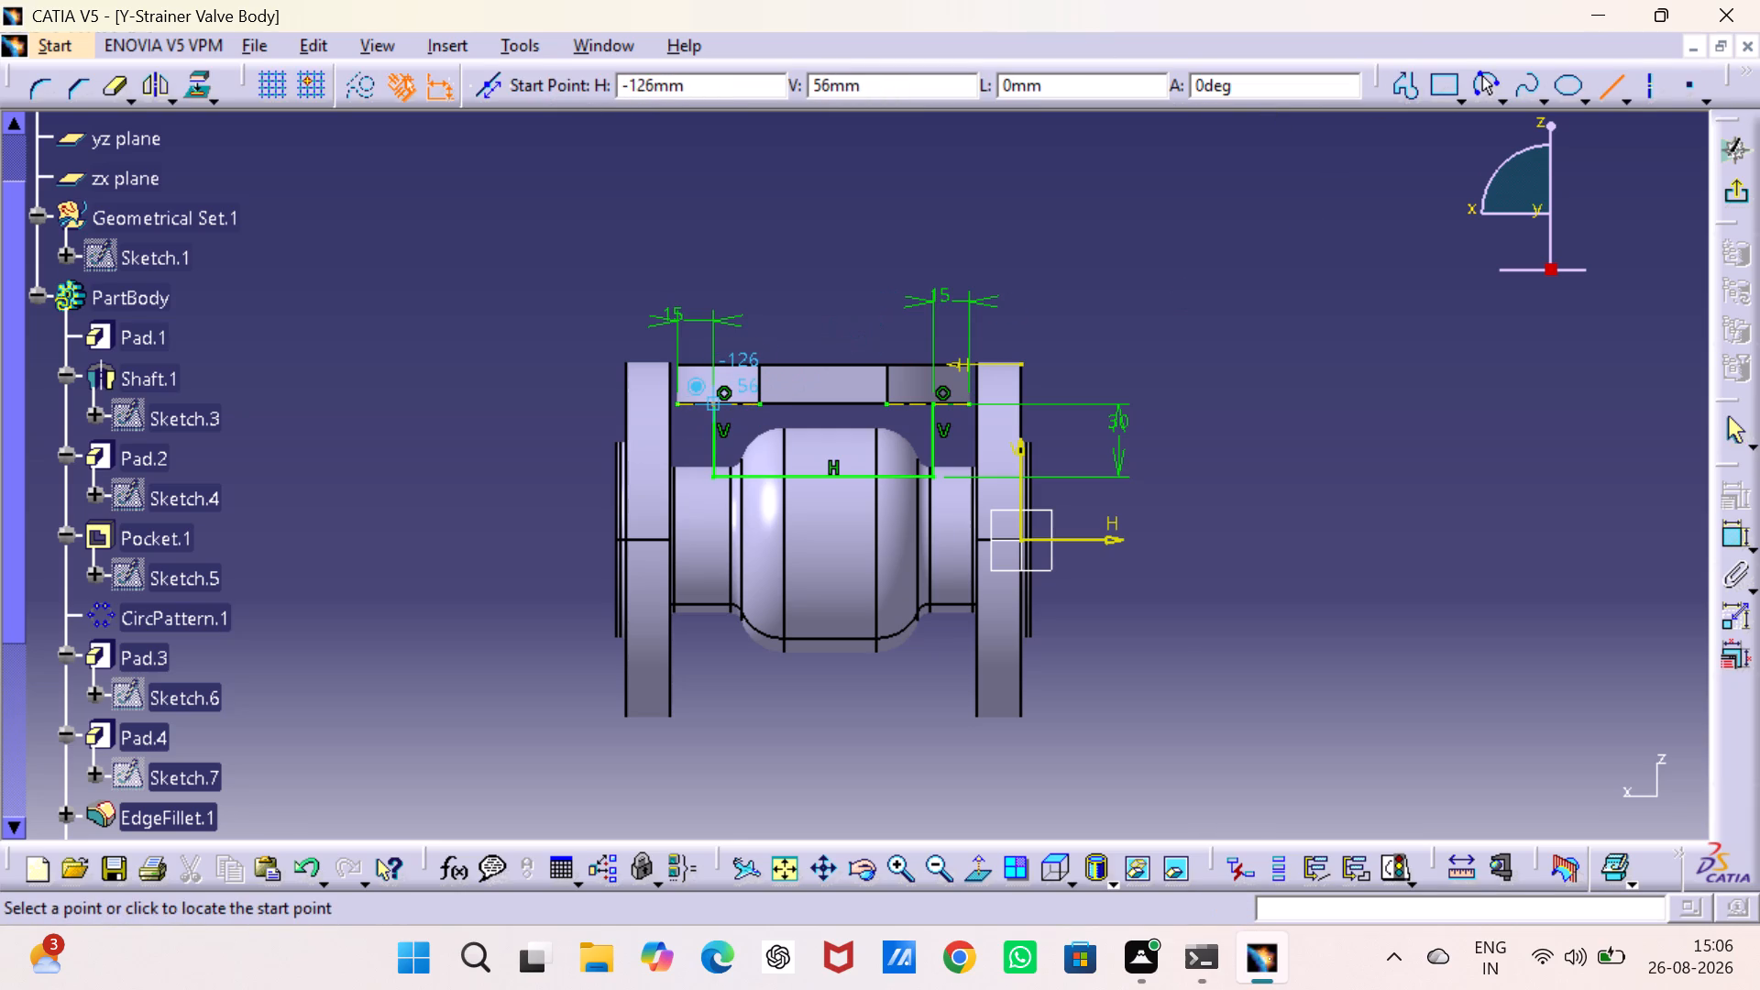
click(710, 402)
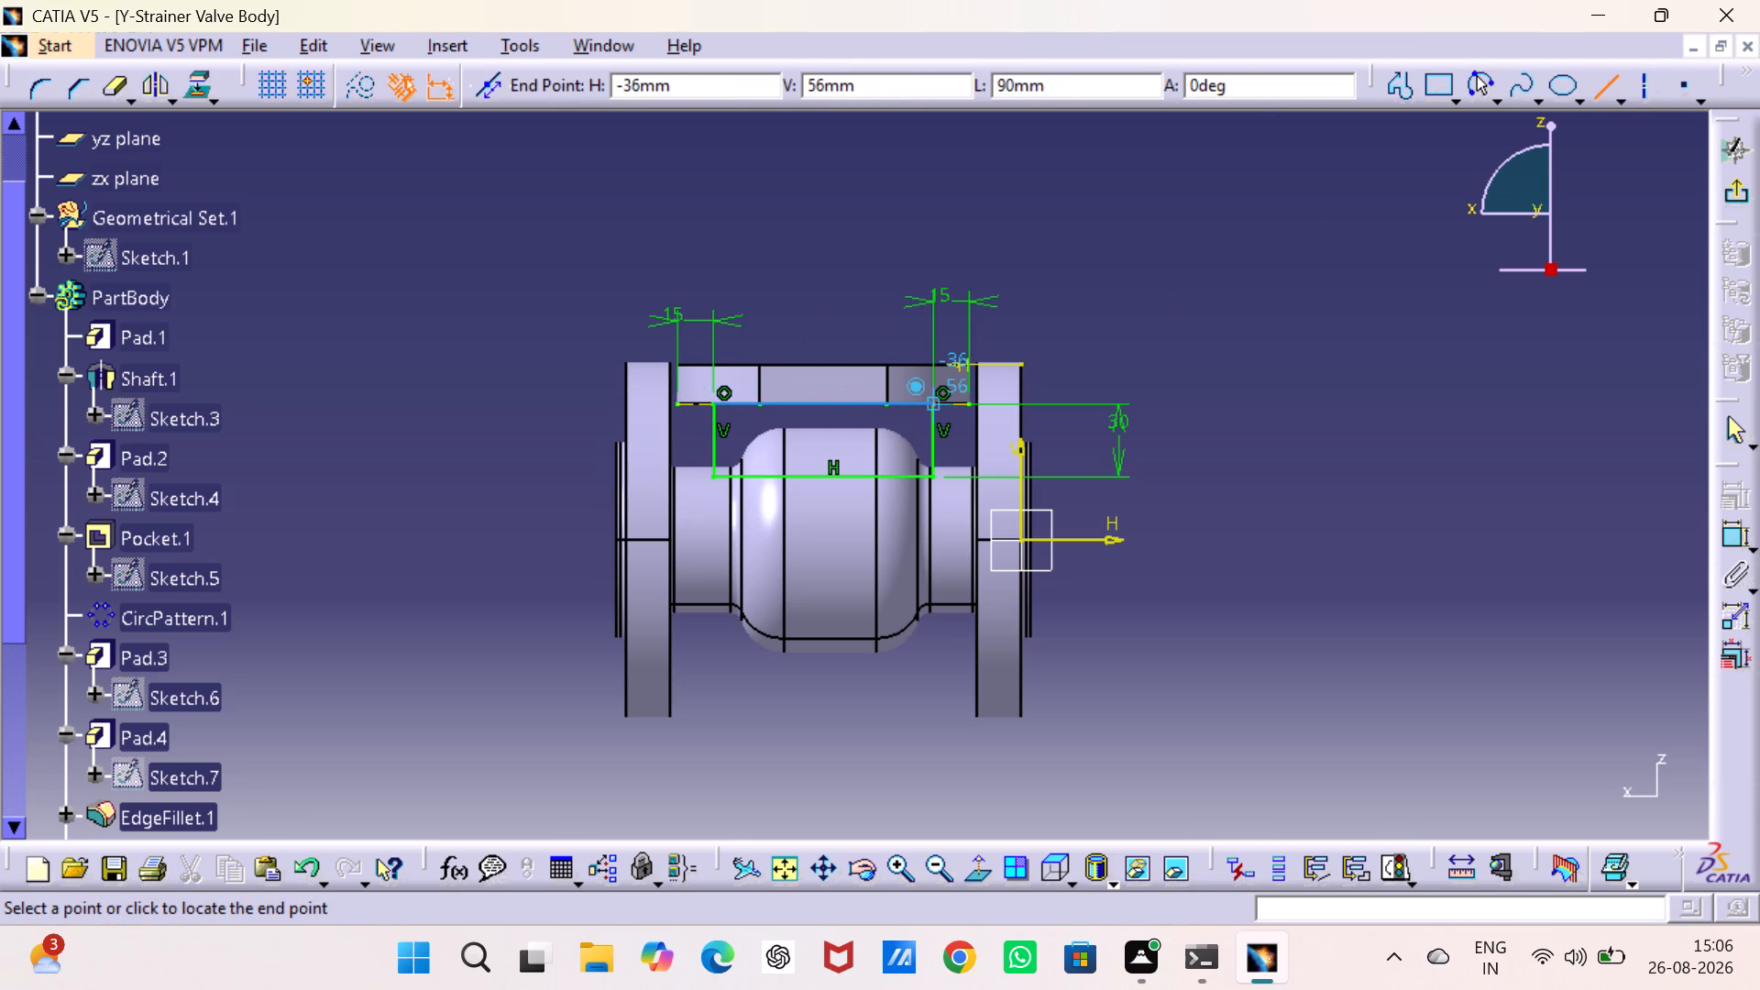
click(932, 404)
click(1556, 397)
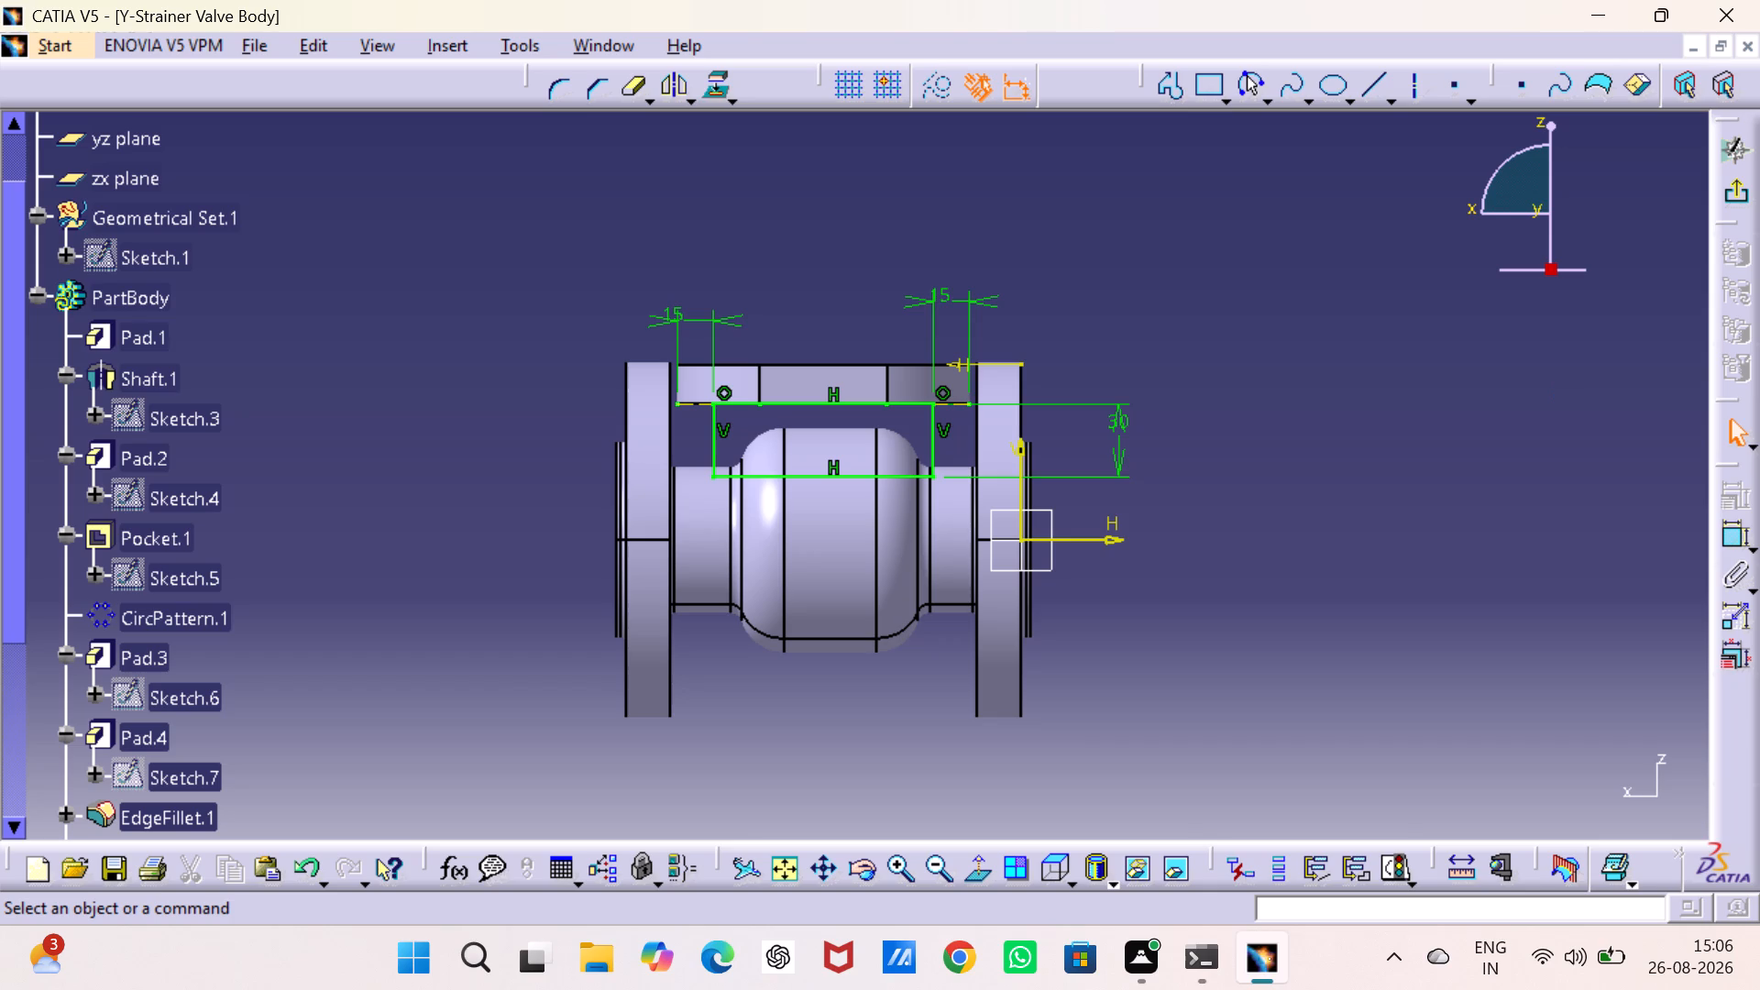
click(1727, 189)
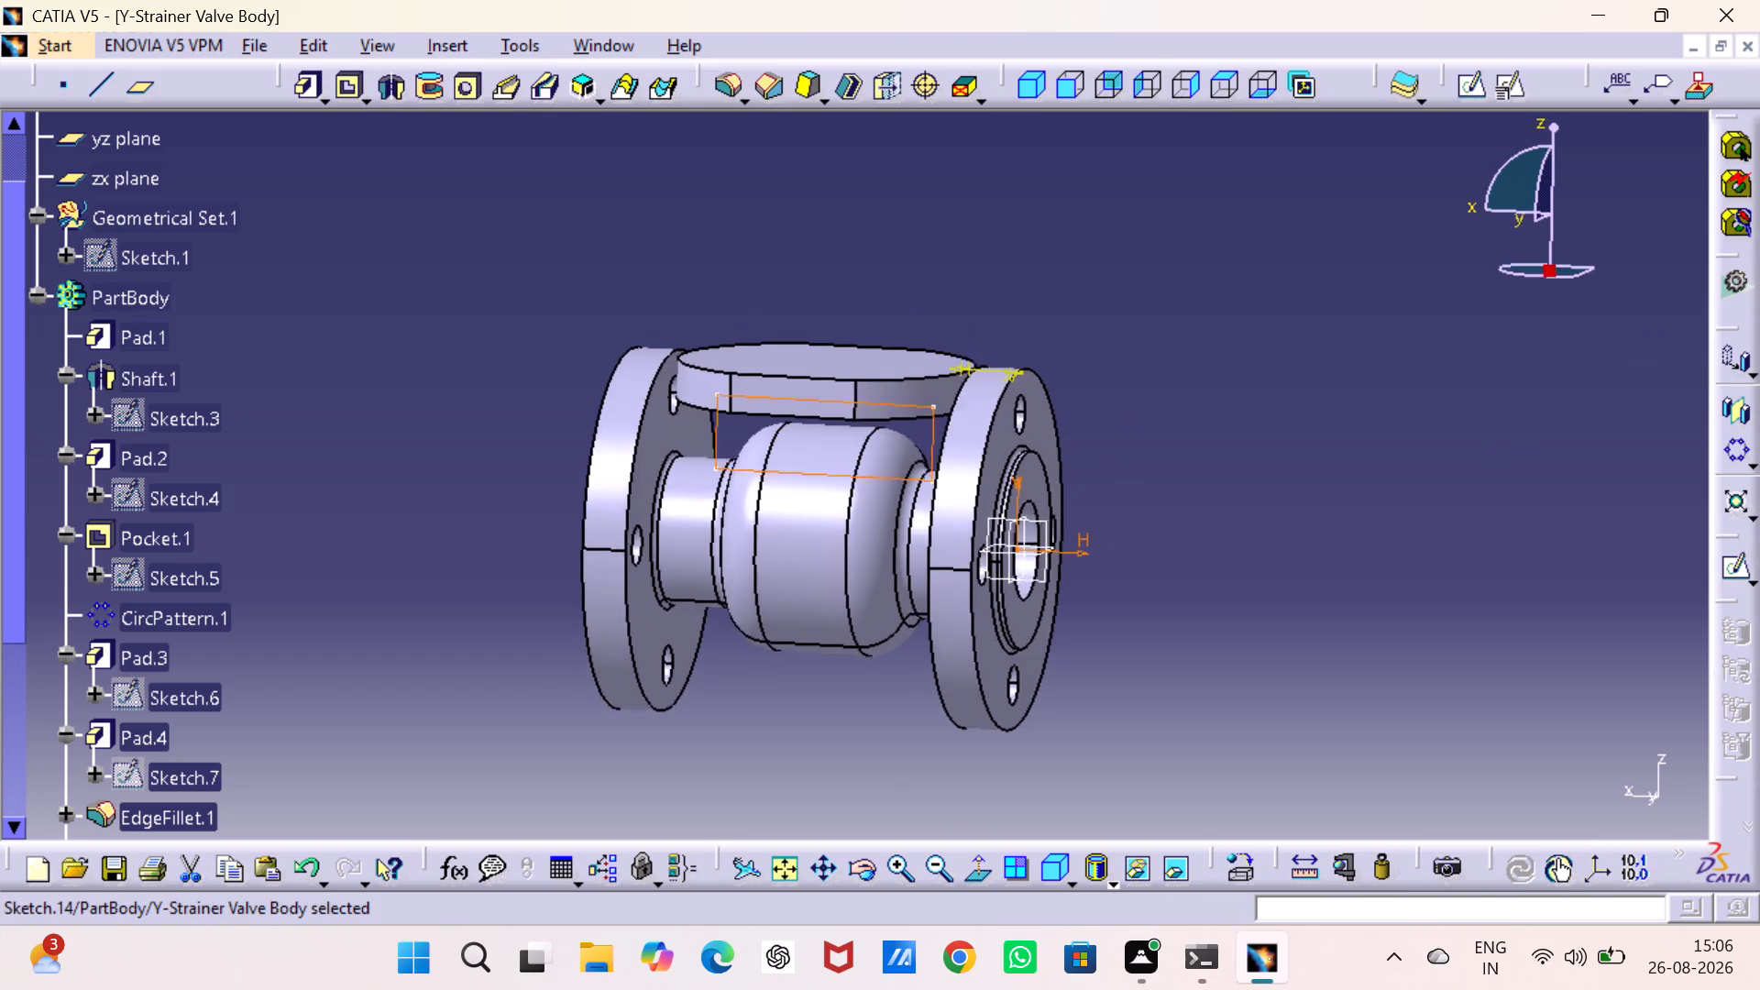
Start a Pad of the closed rectangular profile with mirrored extent and preview it.
middle_drag(1400, 491, 1475, 515)
right_drag(1475, 515, 1483, 525)
middle_drag(1475, 515, 1483, 525)
middle_drag(890, 555, 995, 595)
right_drag(890, 555, 995, 595)
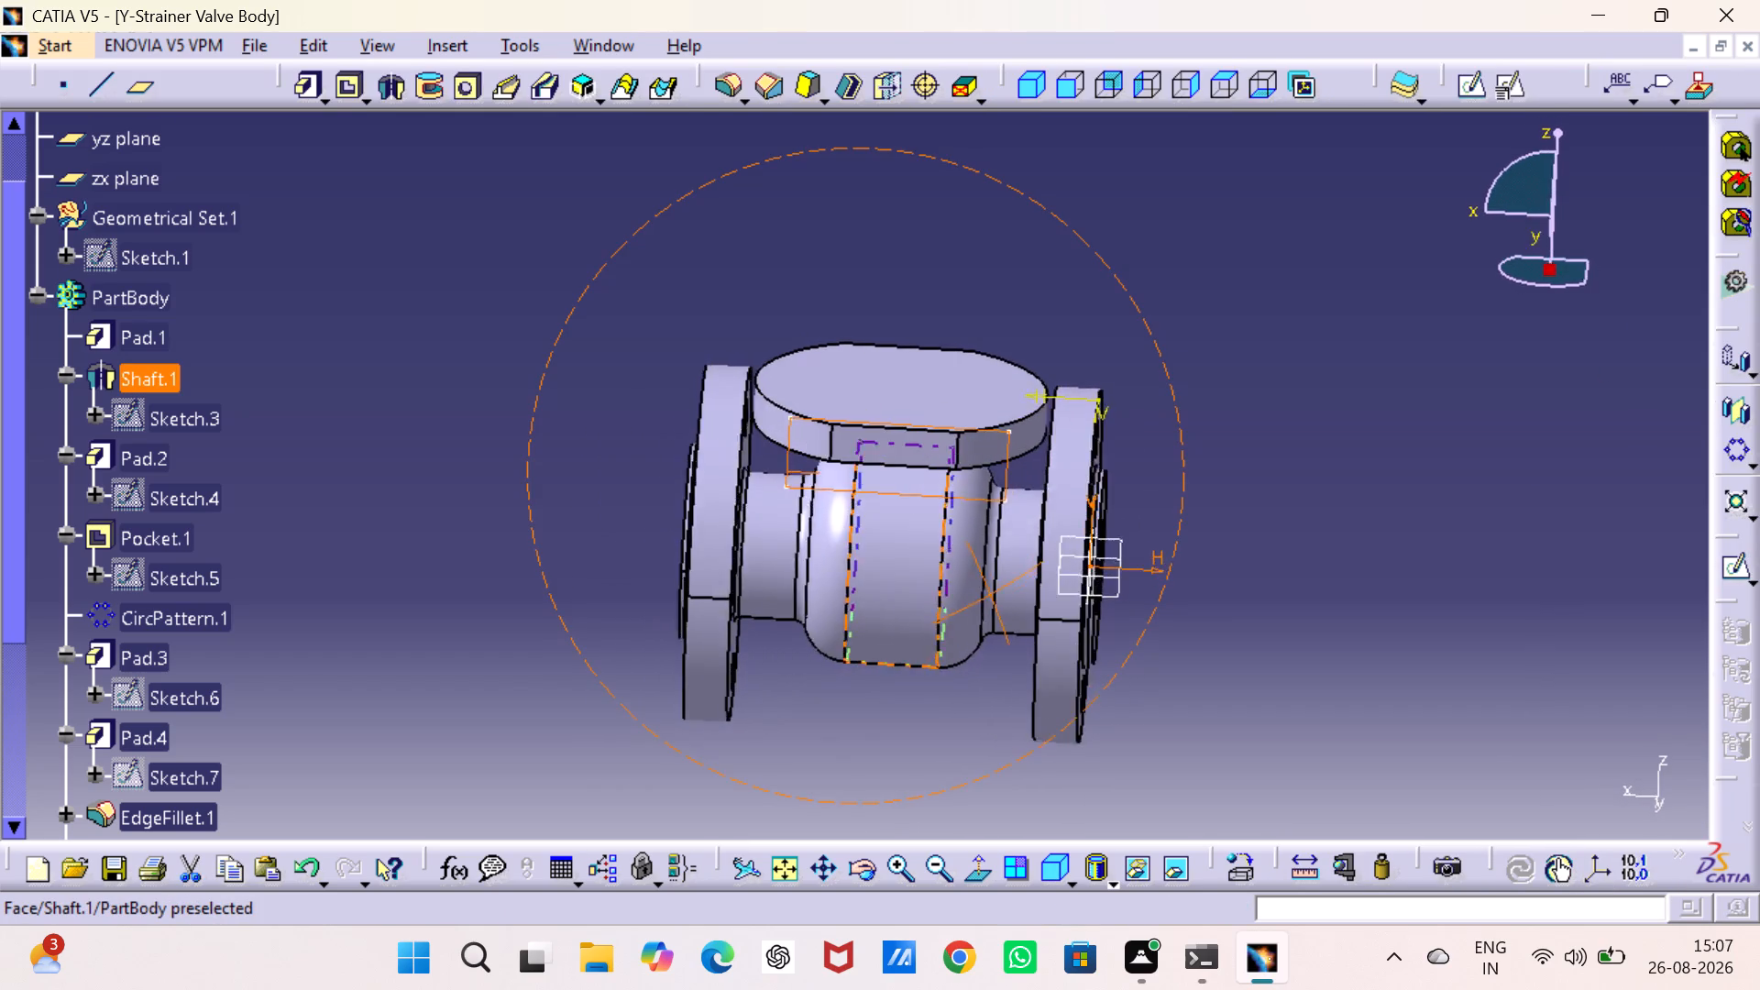
right_drag(995, 595, 992, 541)
middle_drag(995, 595, 992, 541)
triple_click(1518, 488)
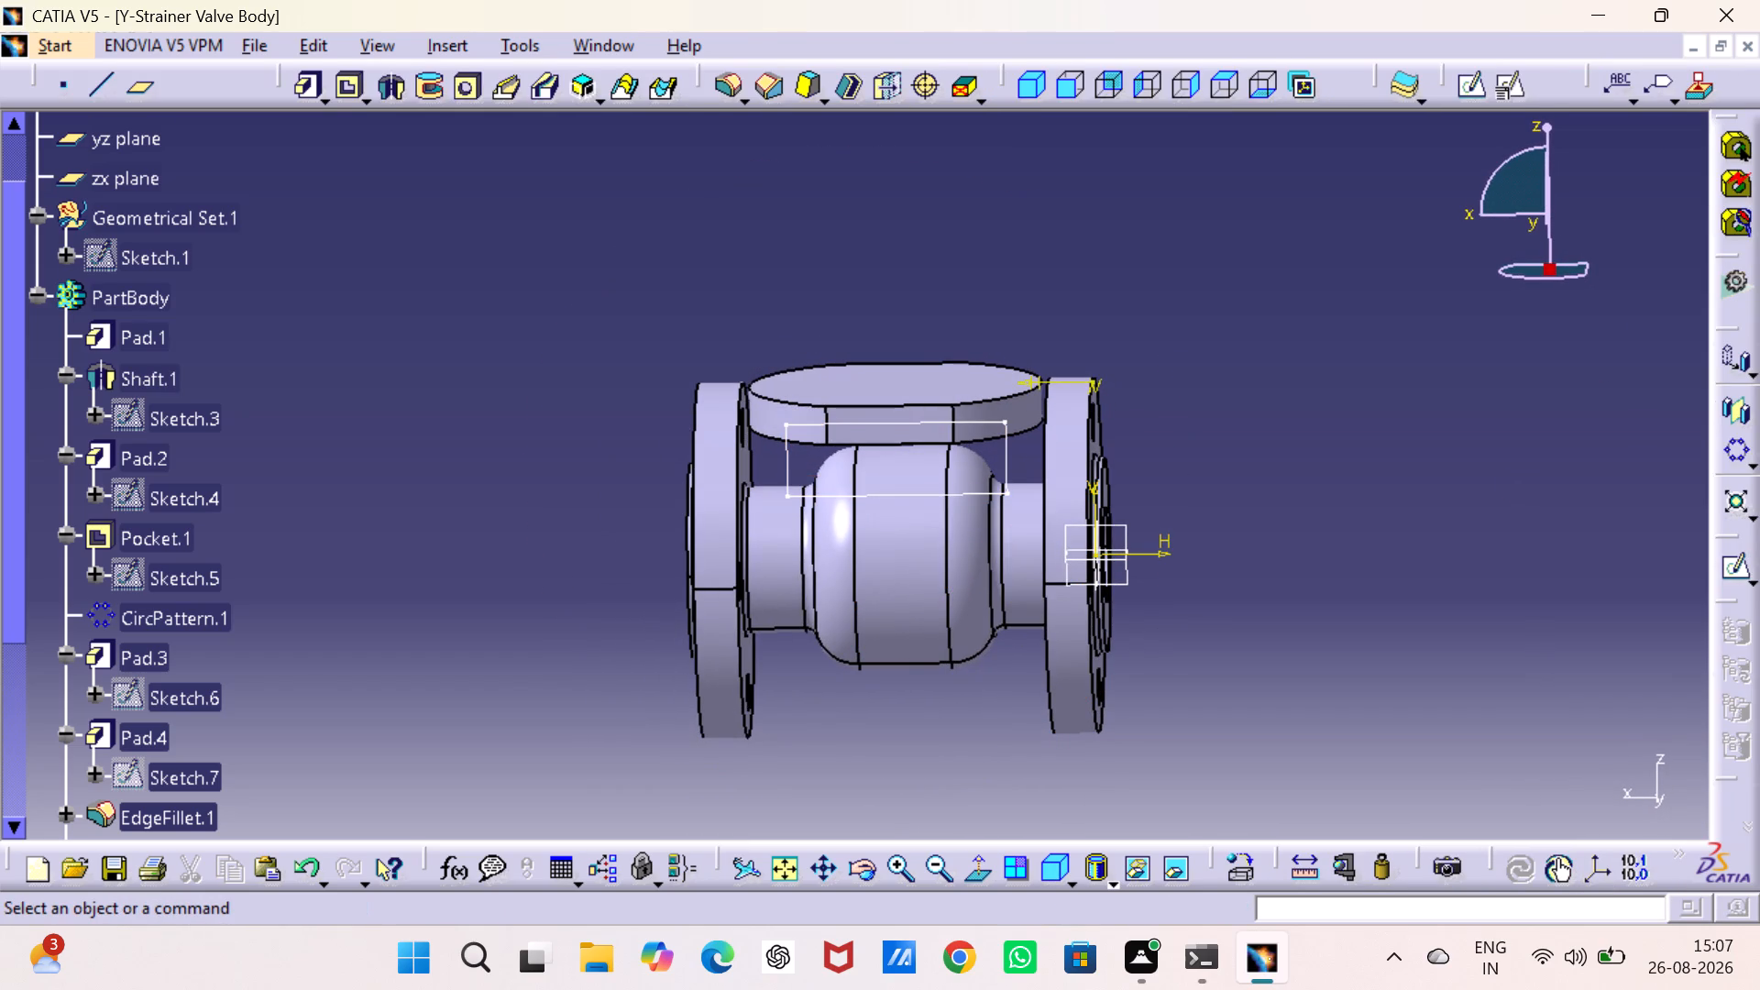
double_click(1514, 487)
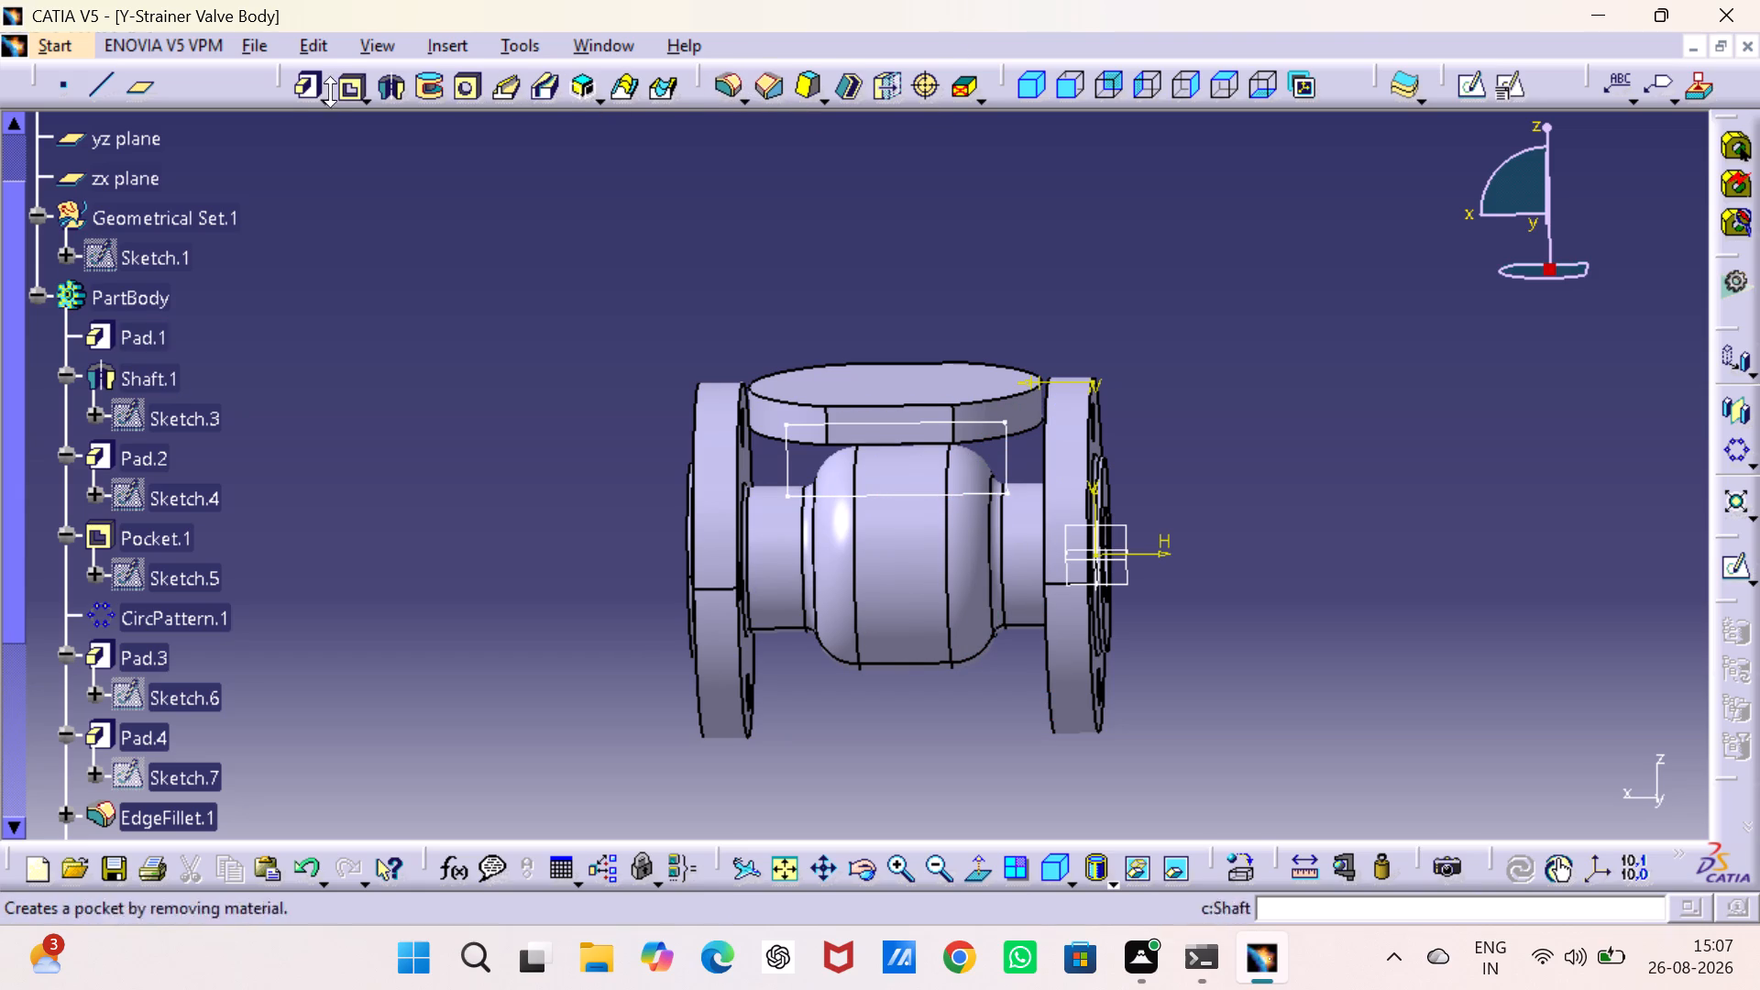
click(306, 82)
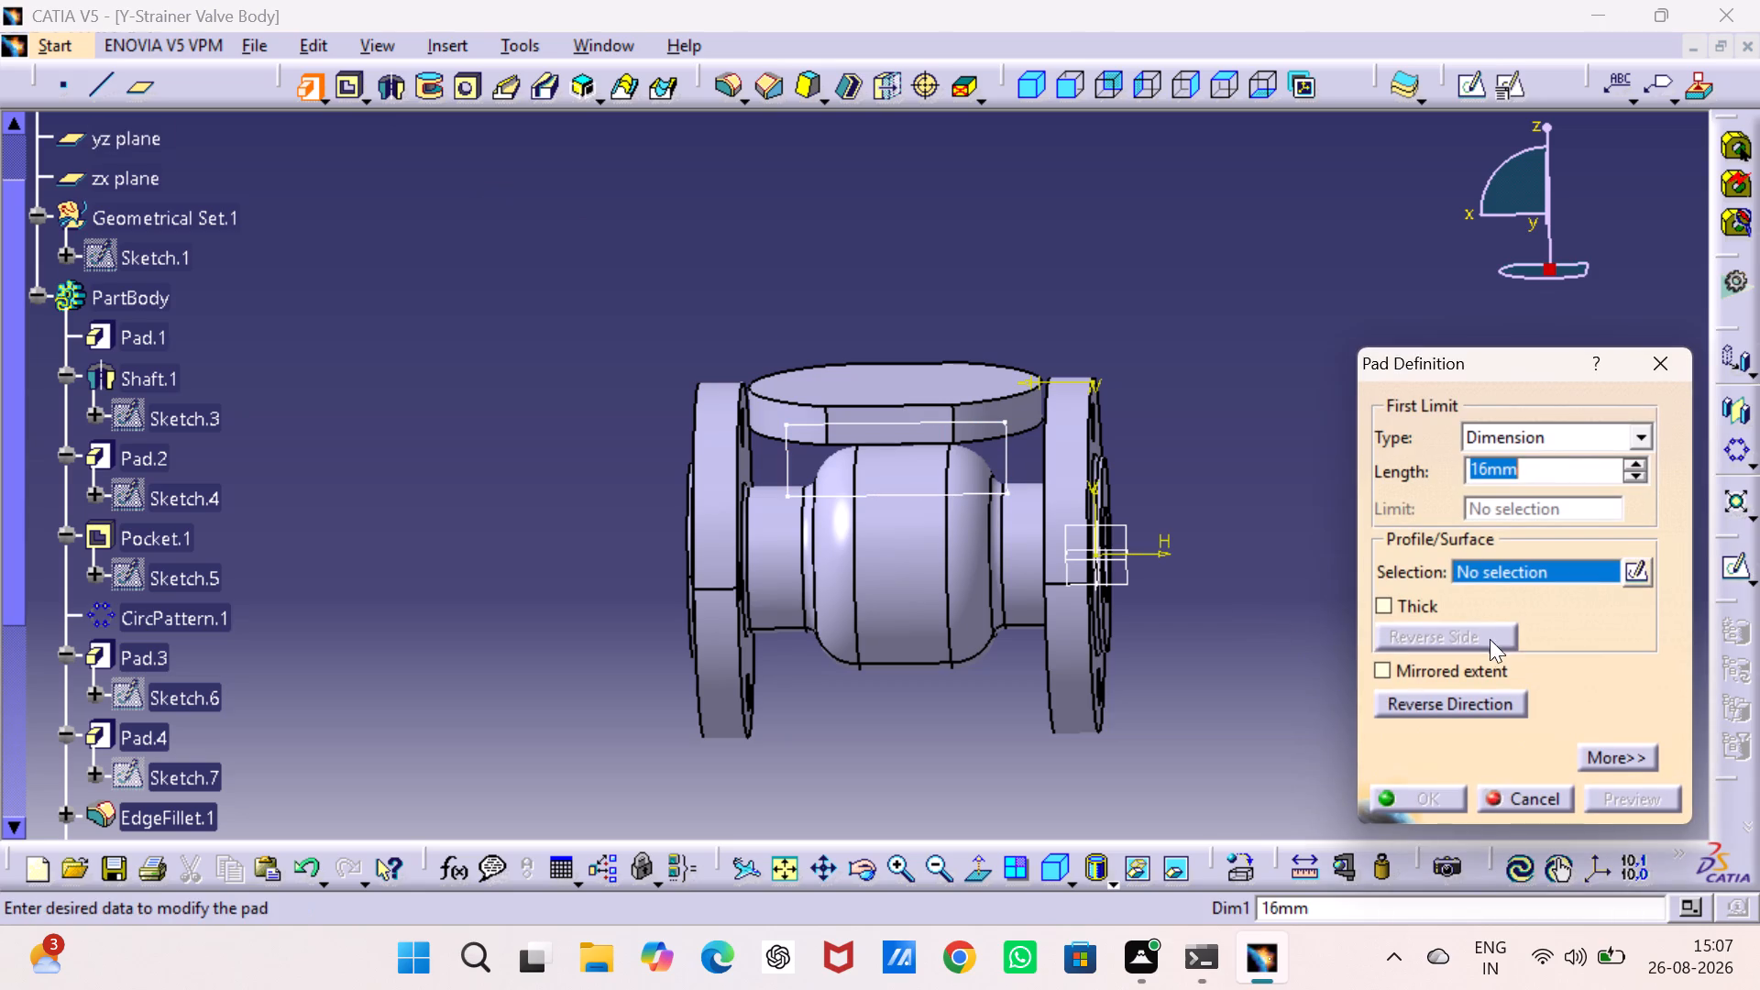
click(1386, 663)
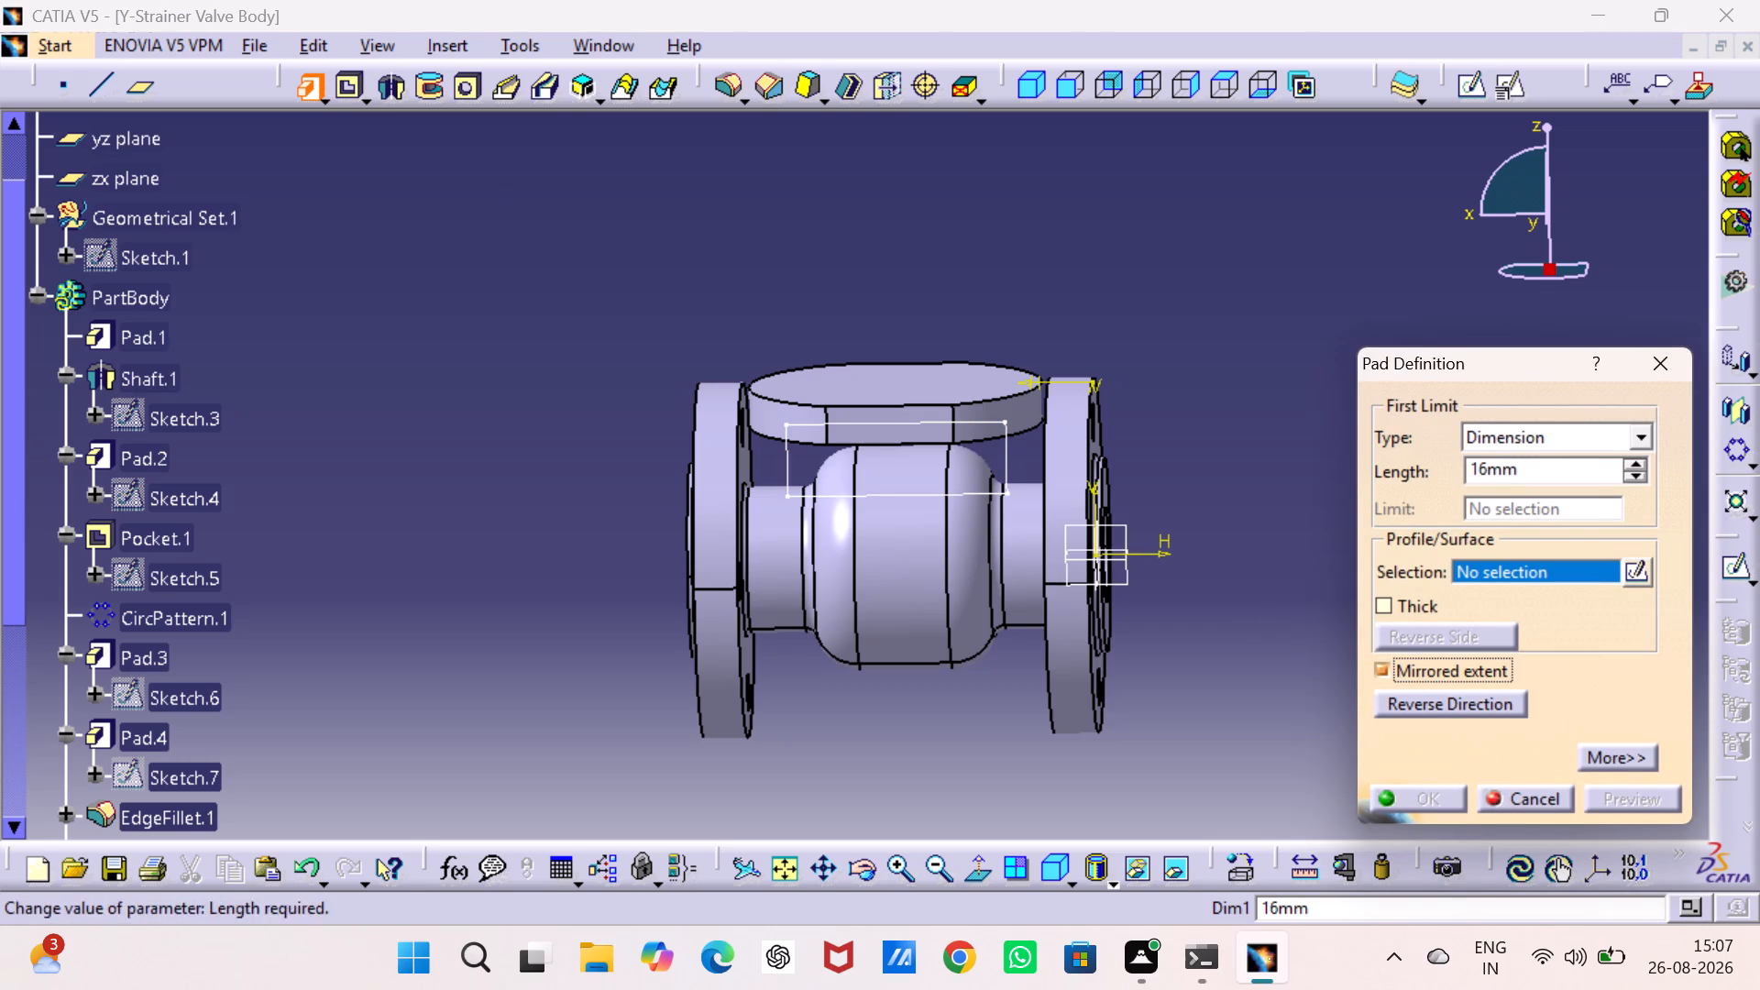
click(1010, 454)
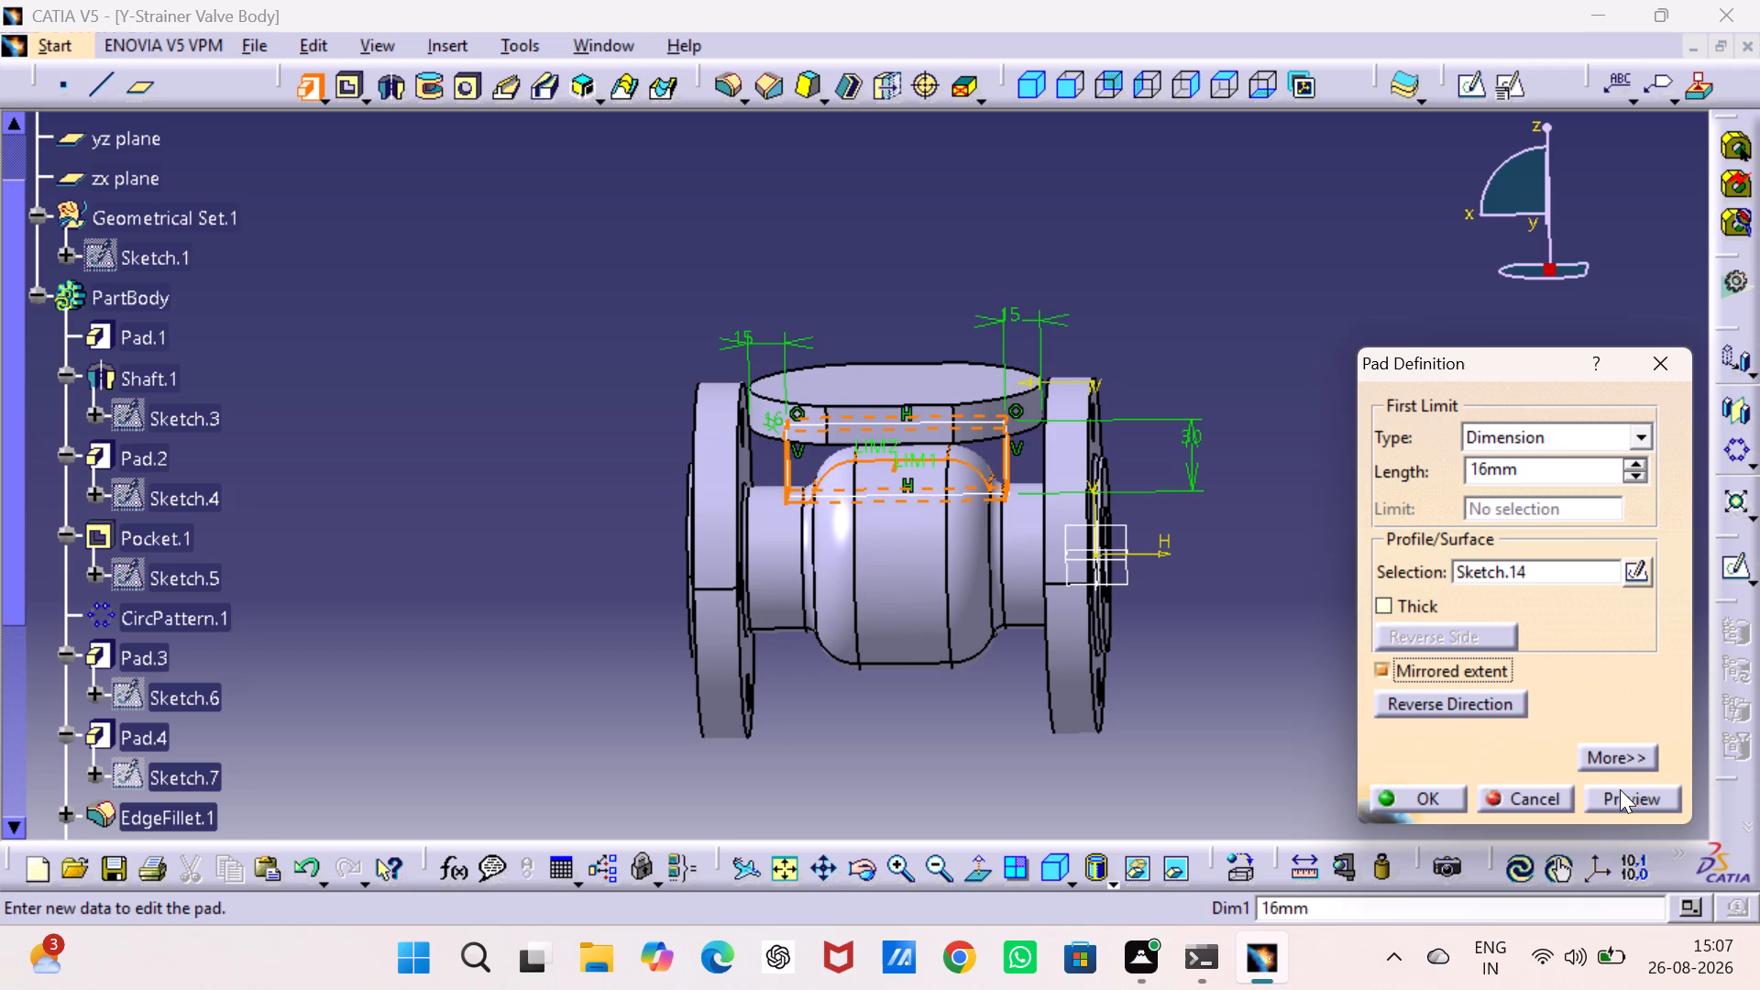
click(1623, 797)
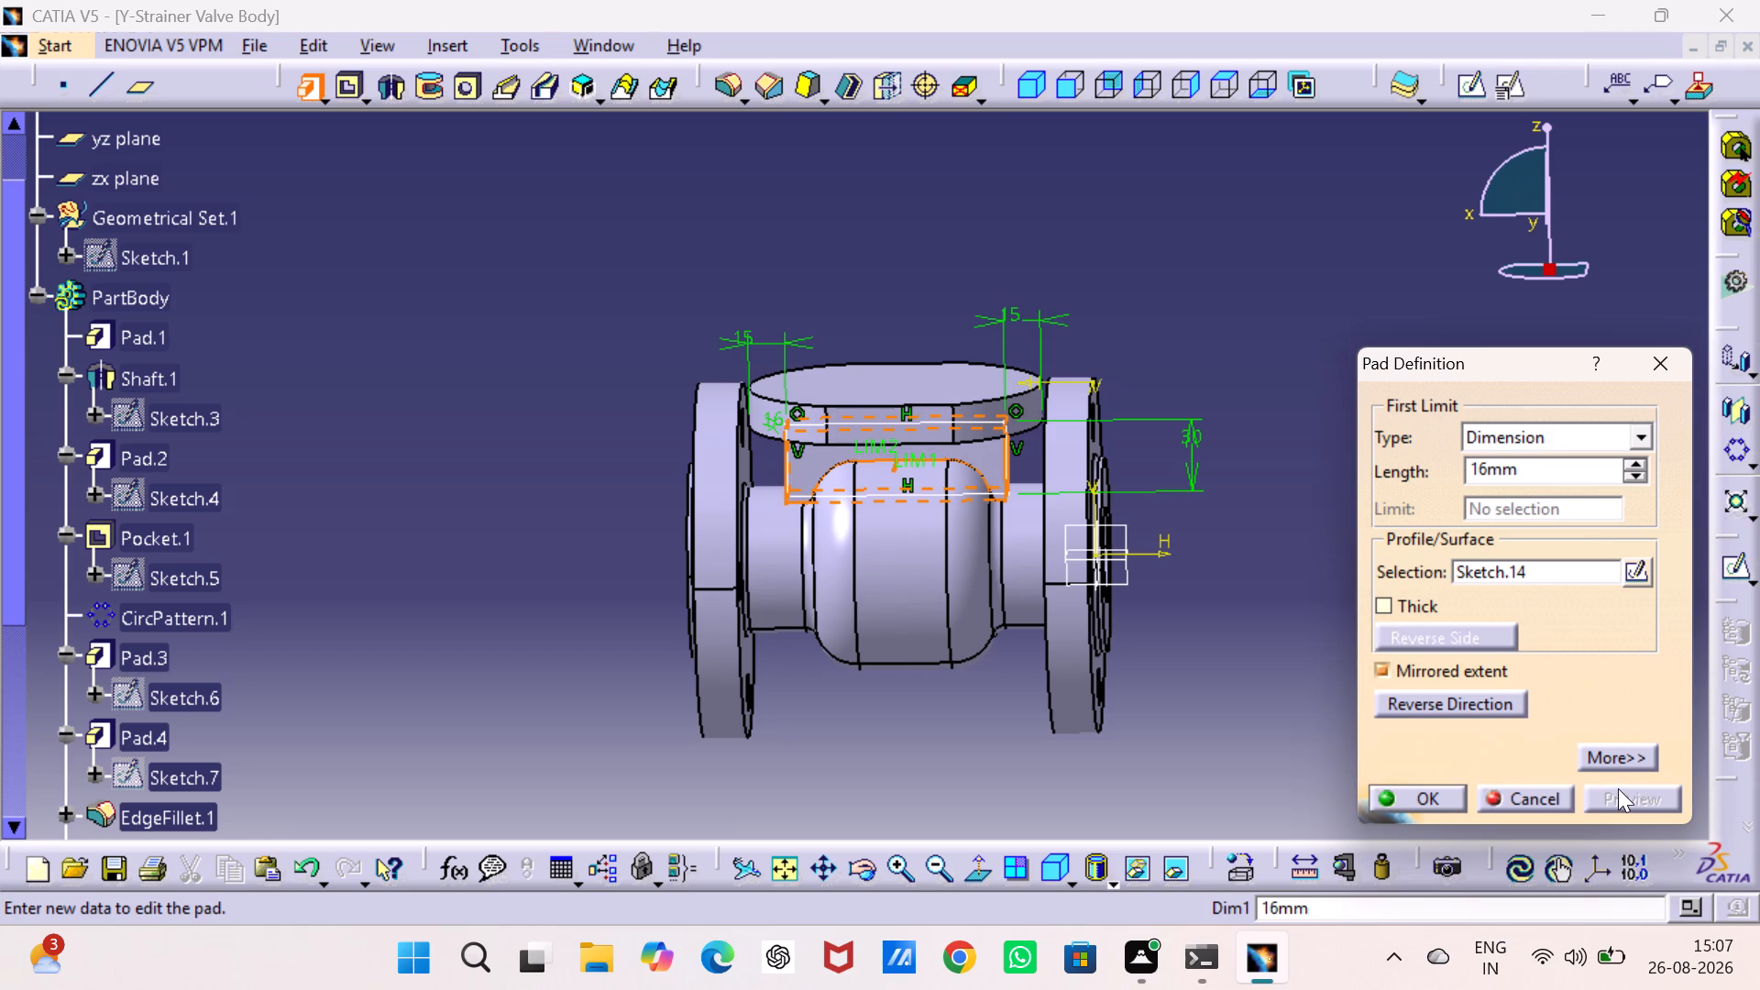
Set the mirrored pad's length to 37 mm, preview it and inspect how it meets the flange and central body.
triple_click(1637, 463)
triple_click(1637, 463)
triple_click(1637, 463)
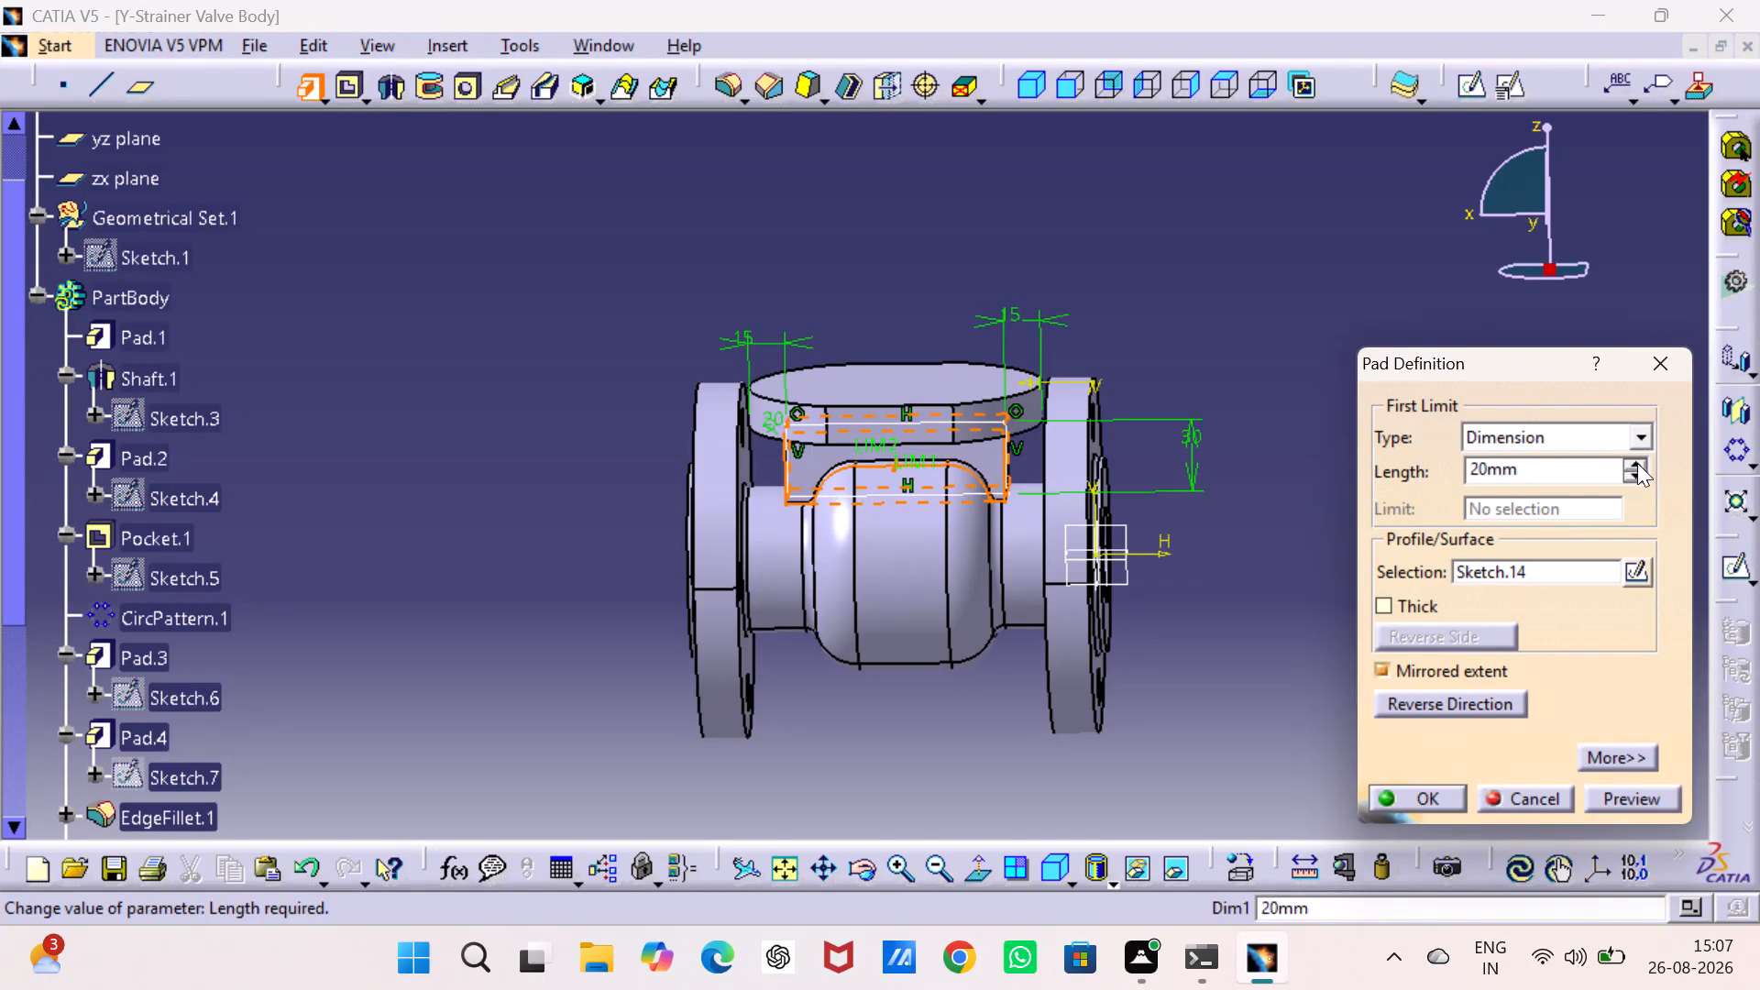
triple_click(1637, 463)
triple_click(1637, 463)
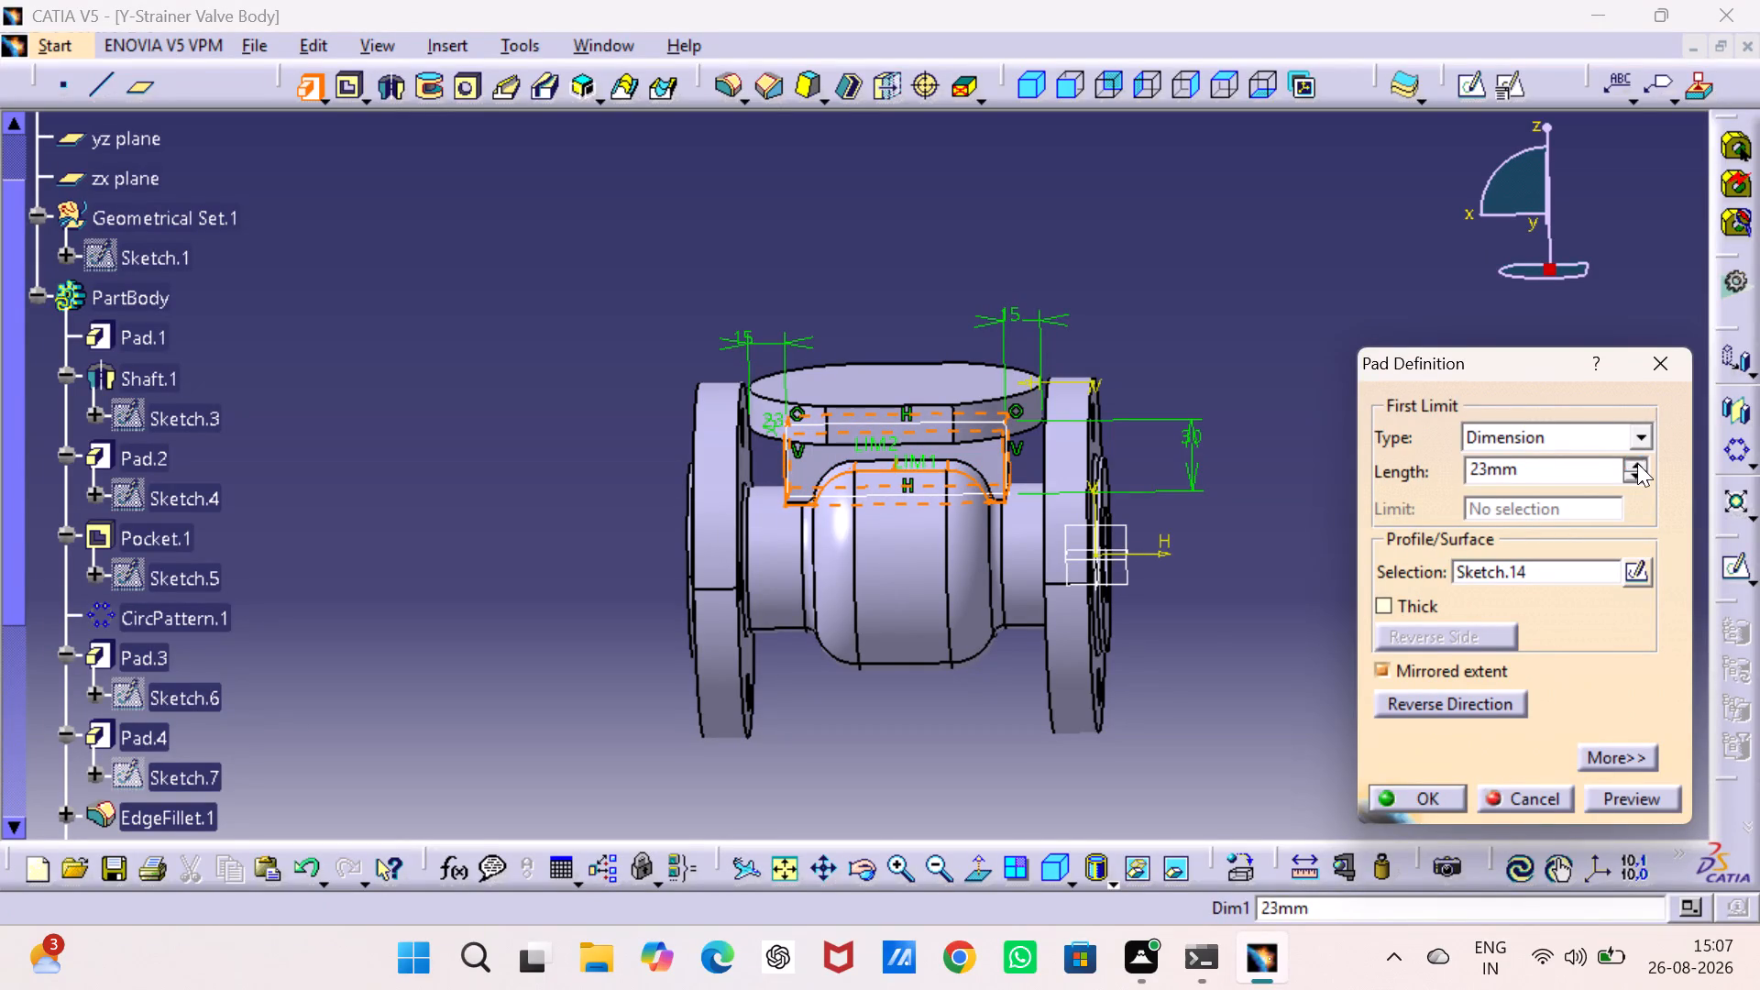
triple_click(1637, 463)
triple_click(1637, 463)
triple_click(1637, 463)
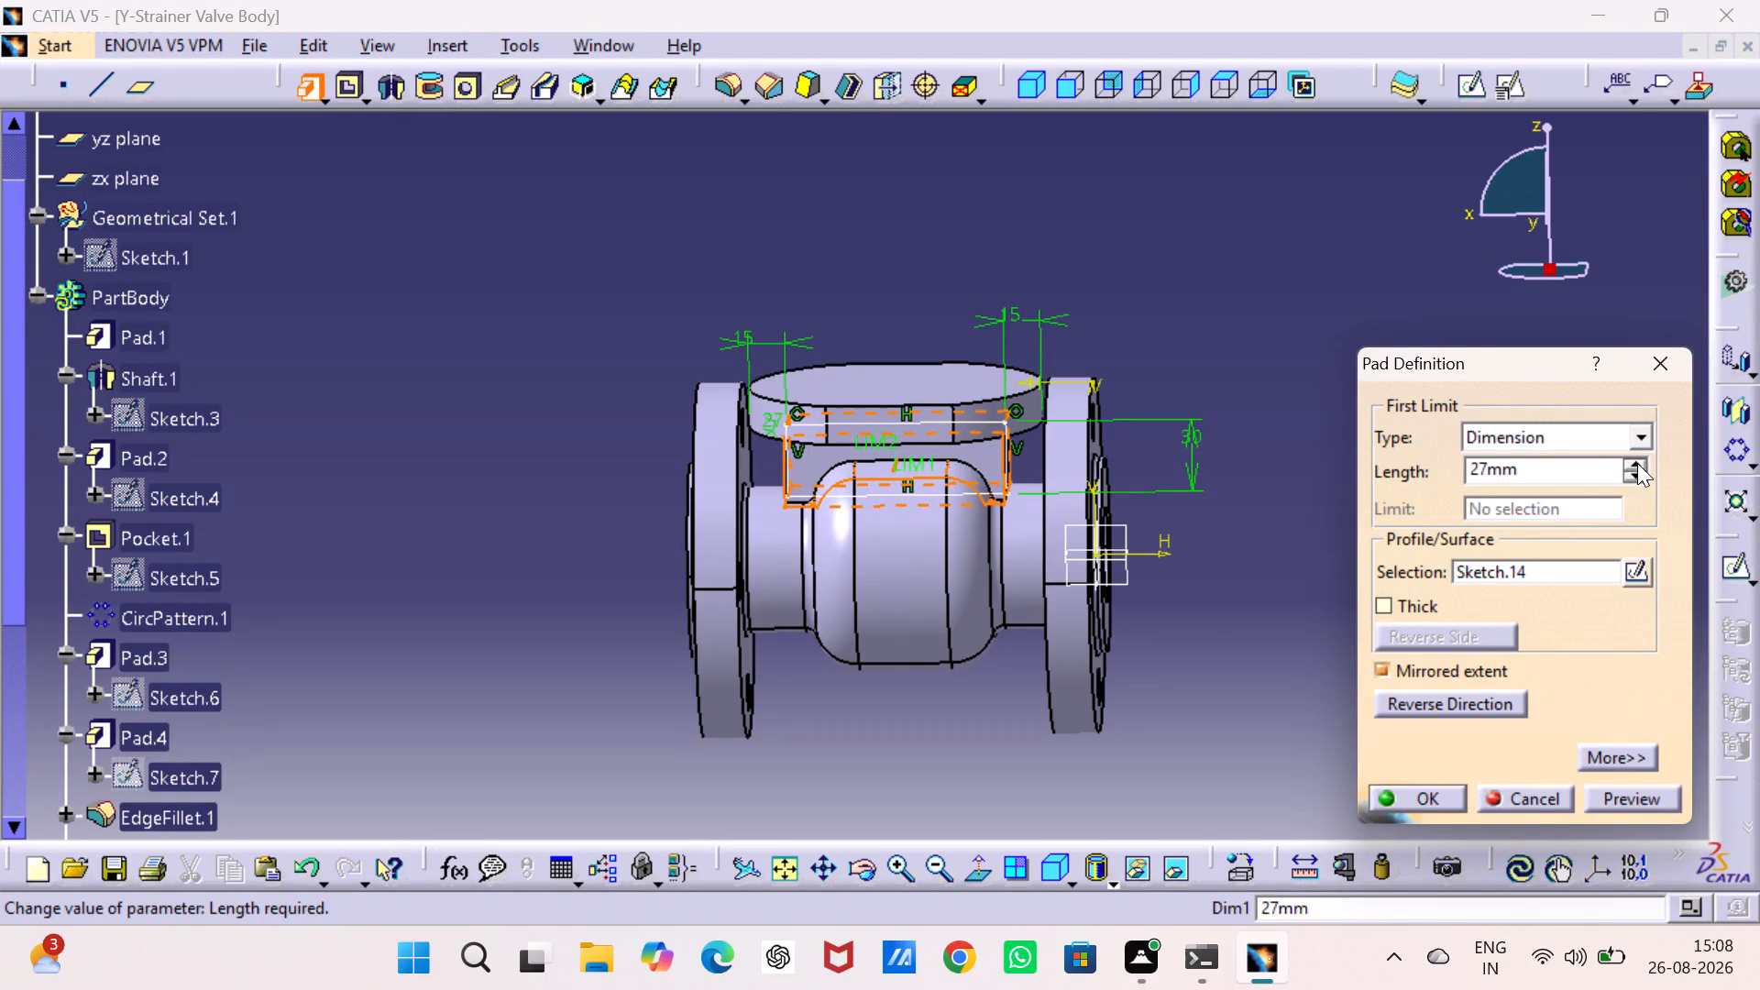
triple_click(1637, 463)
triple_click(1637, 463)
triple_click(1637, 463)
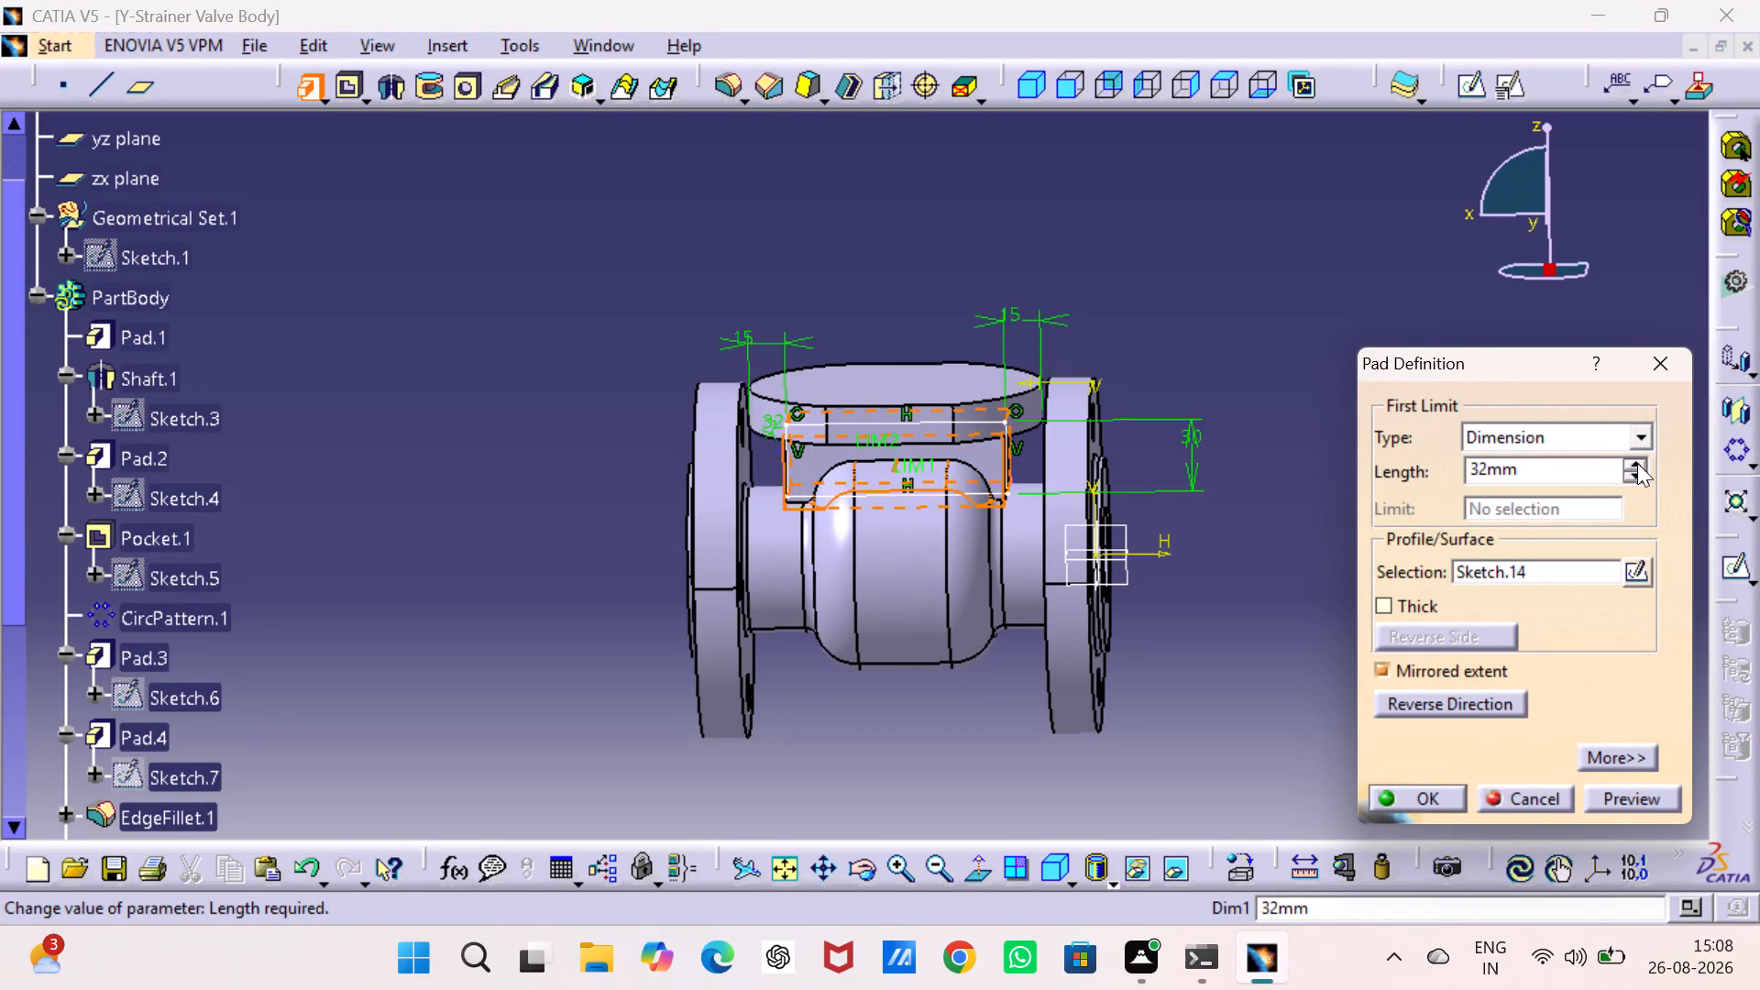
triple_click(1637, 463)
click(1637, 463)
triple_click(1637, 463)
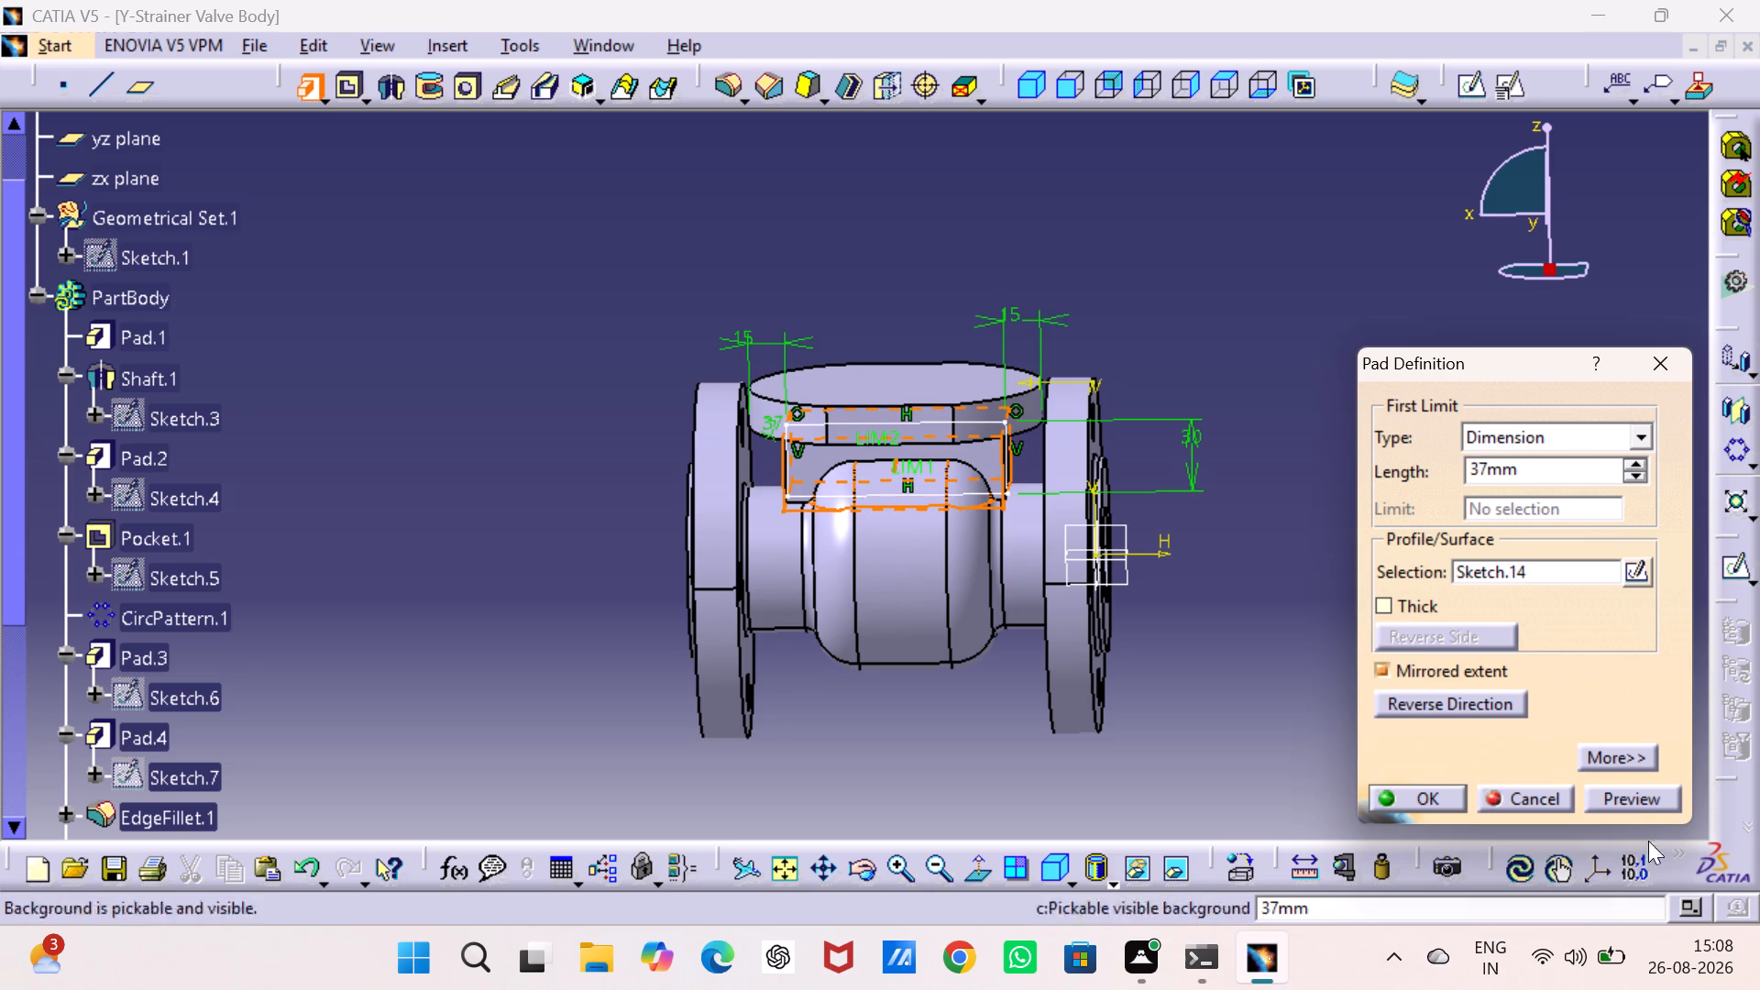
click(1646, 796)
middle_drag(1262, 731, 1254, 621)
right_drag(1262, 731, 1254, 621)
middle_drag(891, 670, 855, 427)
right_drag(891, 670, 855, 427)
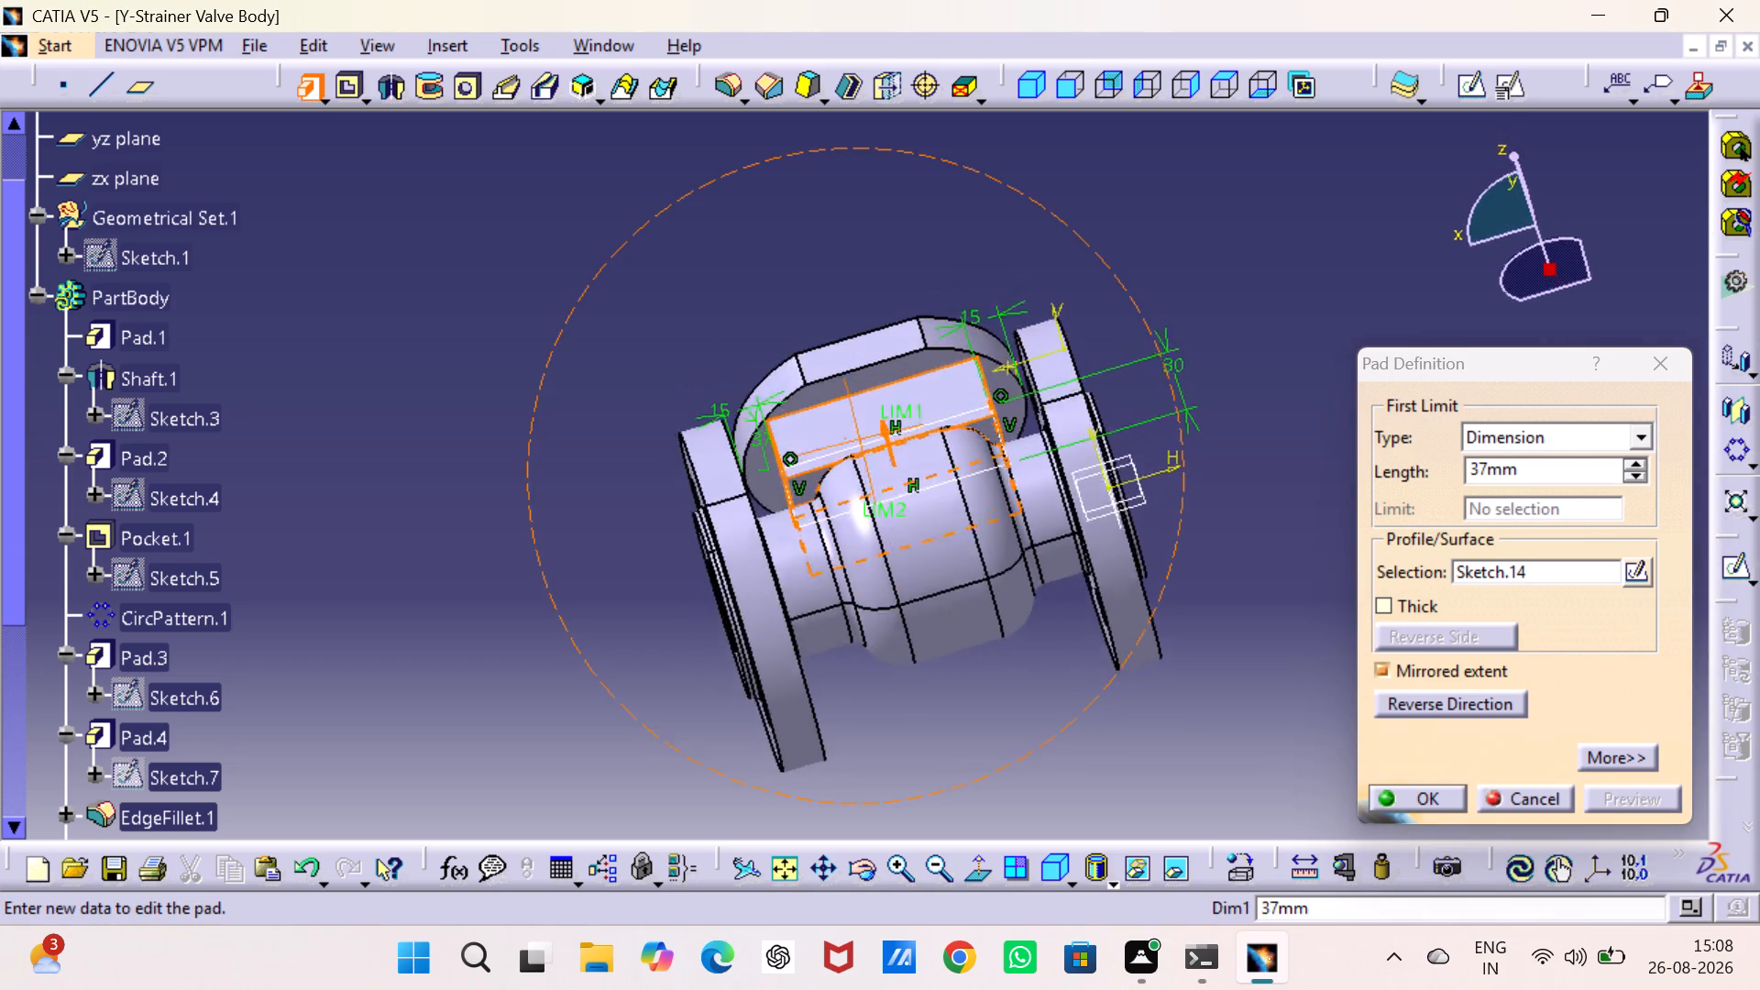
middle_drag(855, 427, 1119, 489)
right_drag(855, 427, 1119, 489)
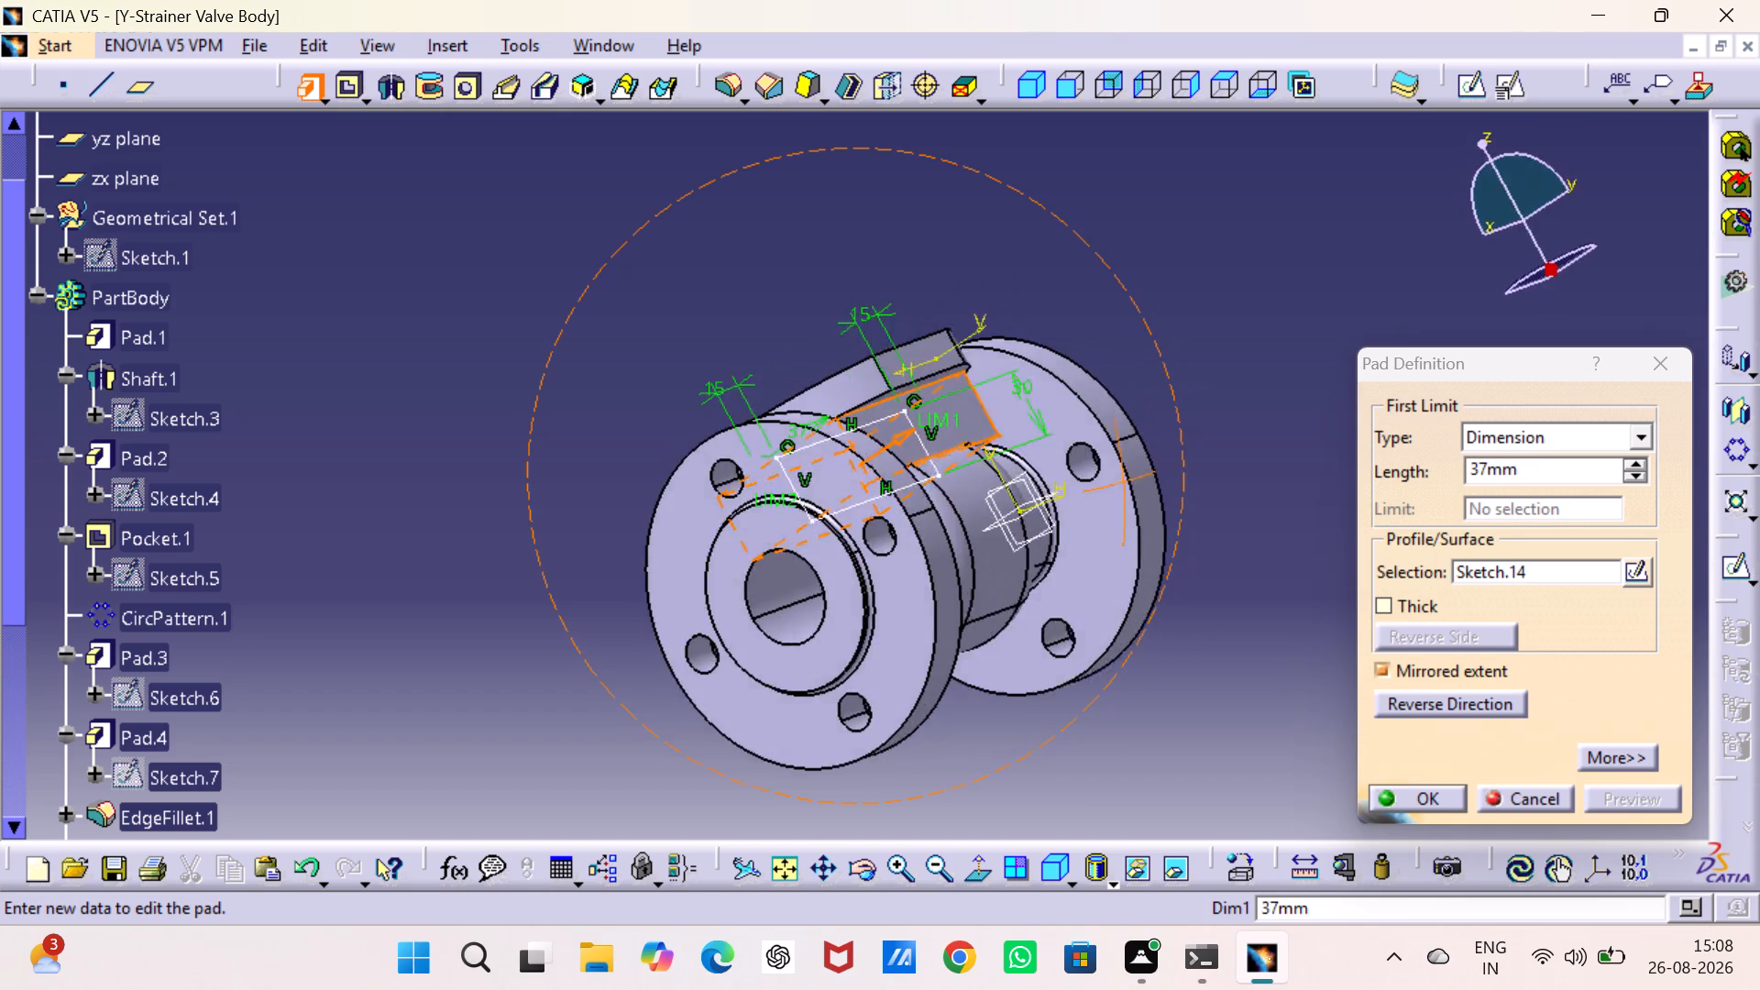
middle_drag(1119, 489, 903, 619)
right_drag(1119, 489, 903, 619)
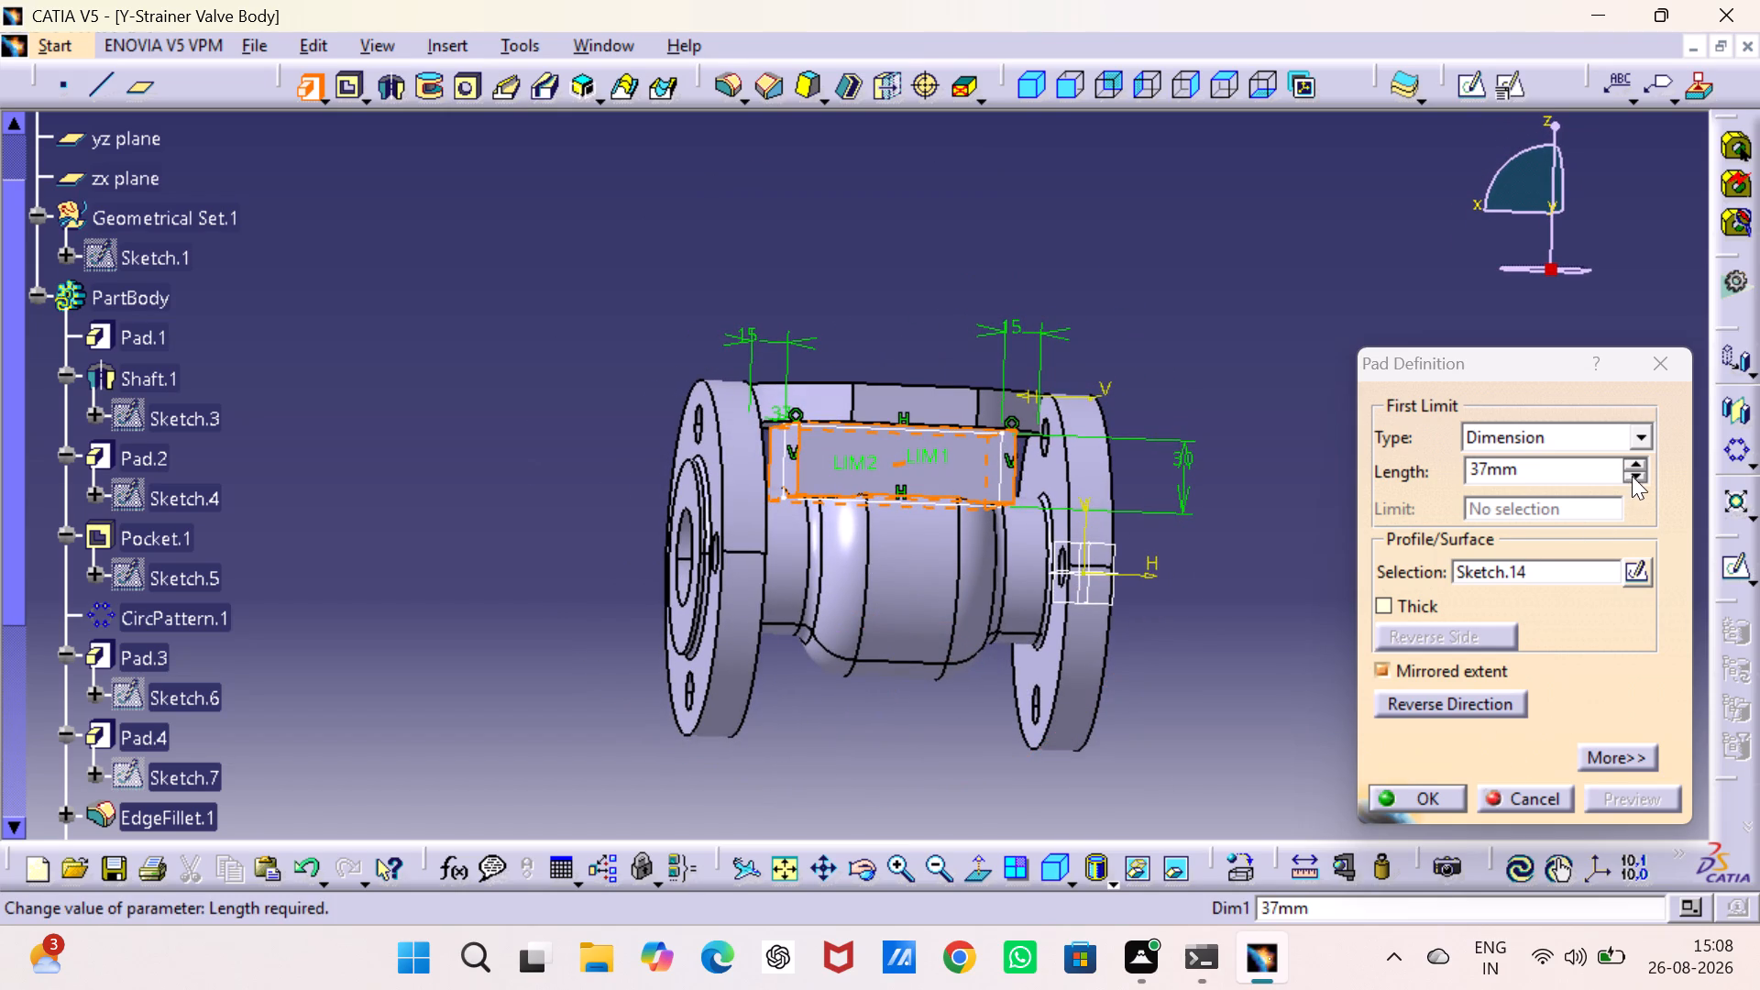
Reduce the mirrored pad's length to 32 mm, inspect it against the flange and central body, and accept the pad.
triple_click(1632, 472)
triple_click(1632, 472)
click(1632, 472)
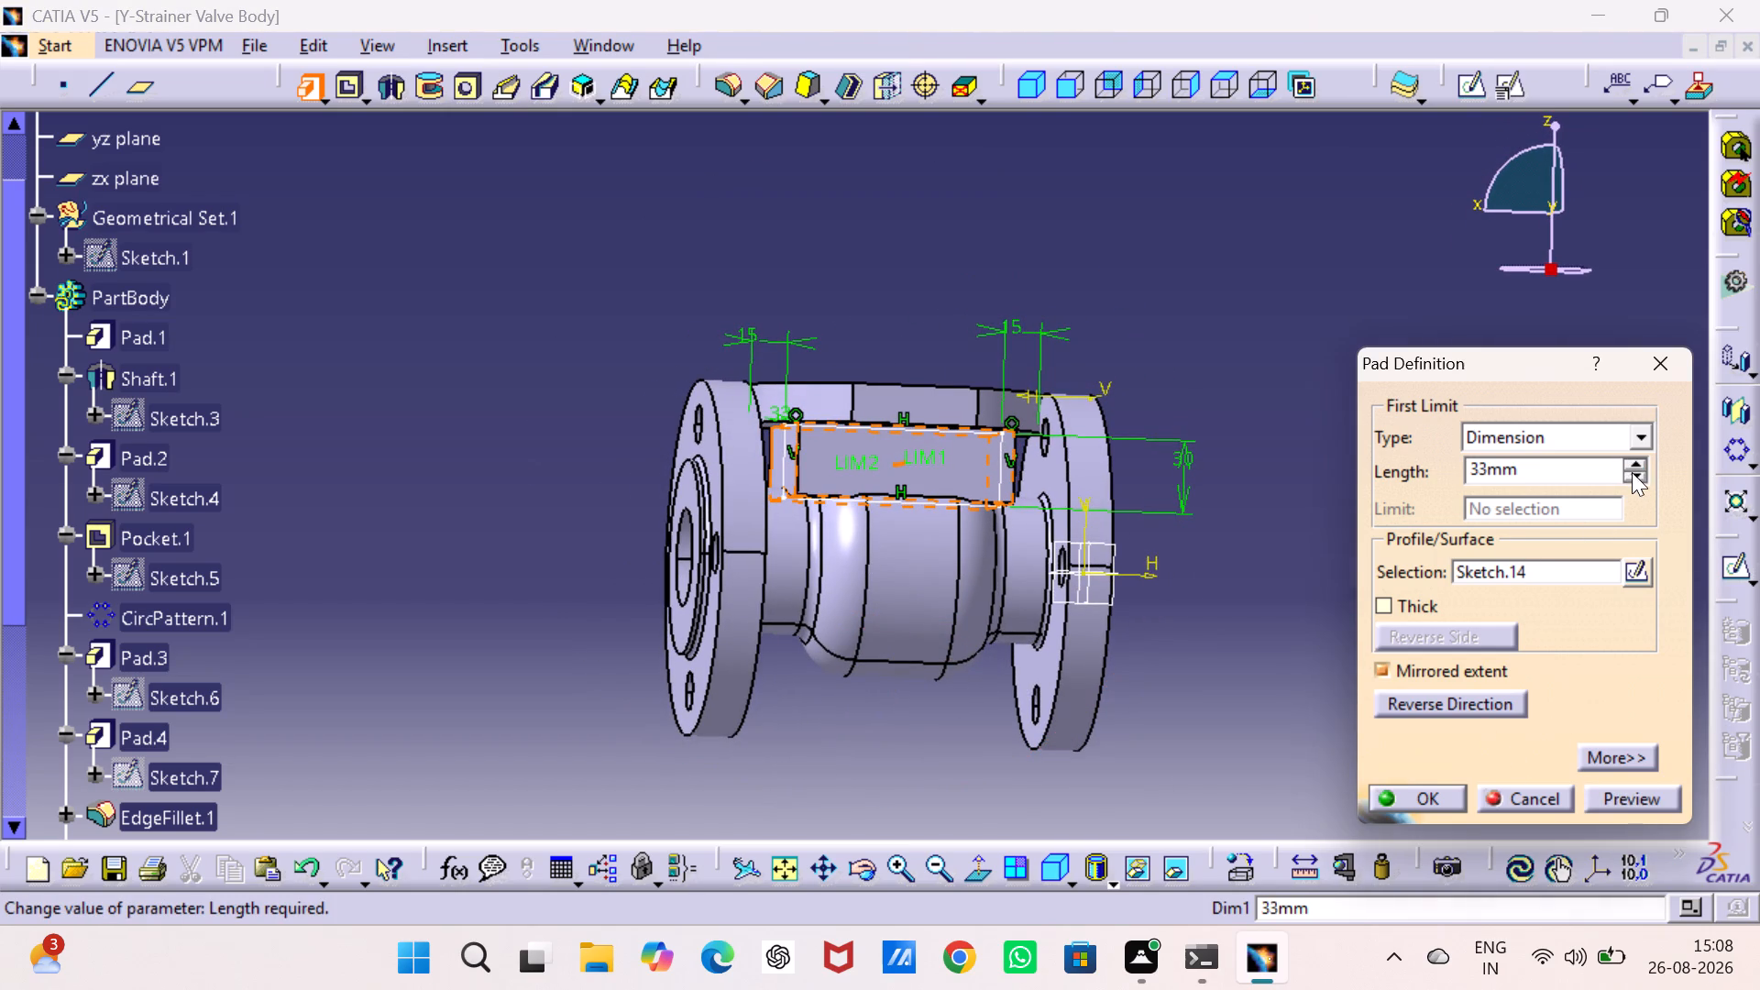
double_click(1632, 472)
middle_drag(1197, 577, 1202, 623)
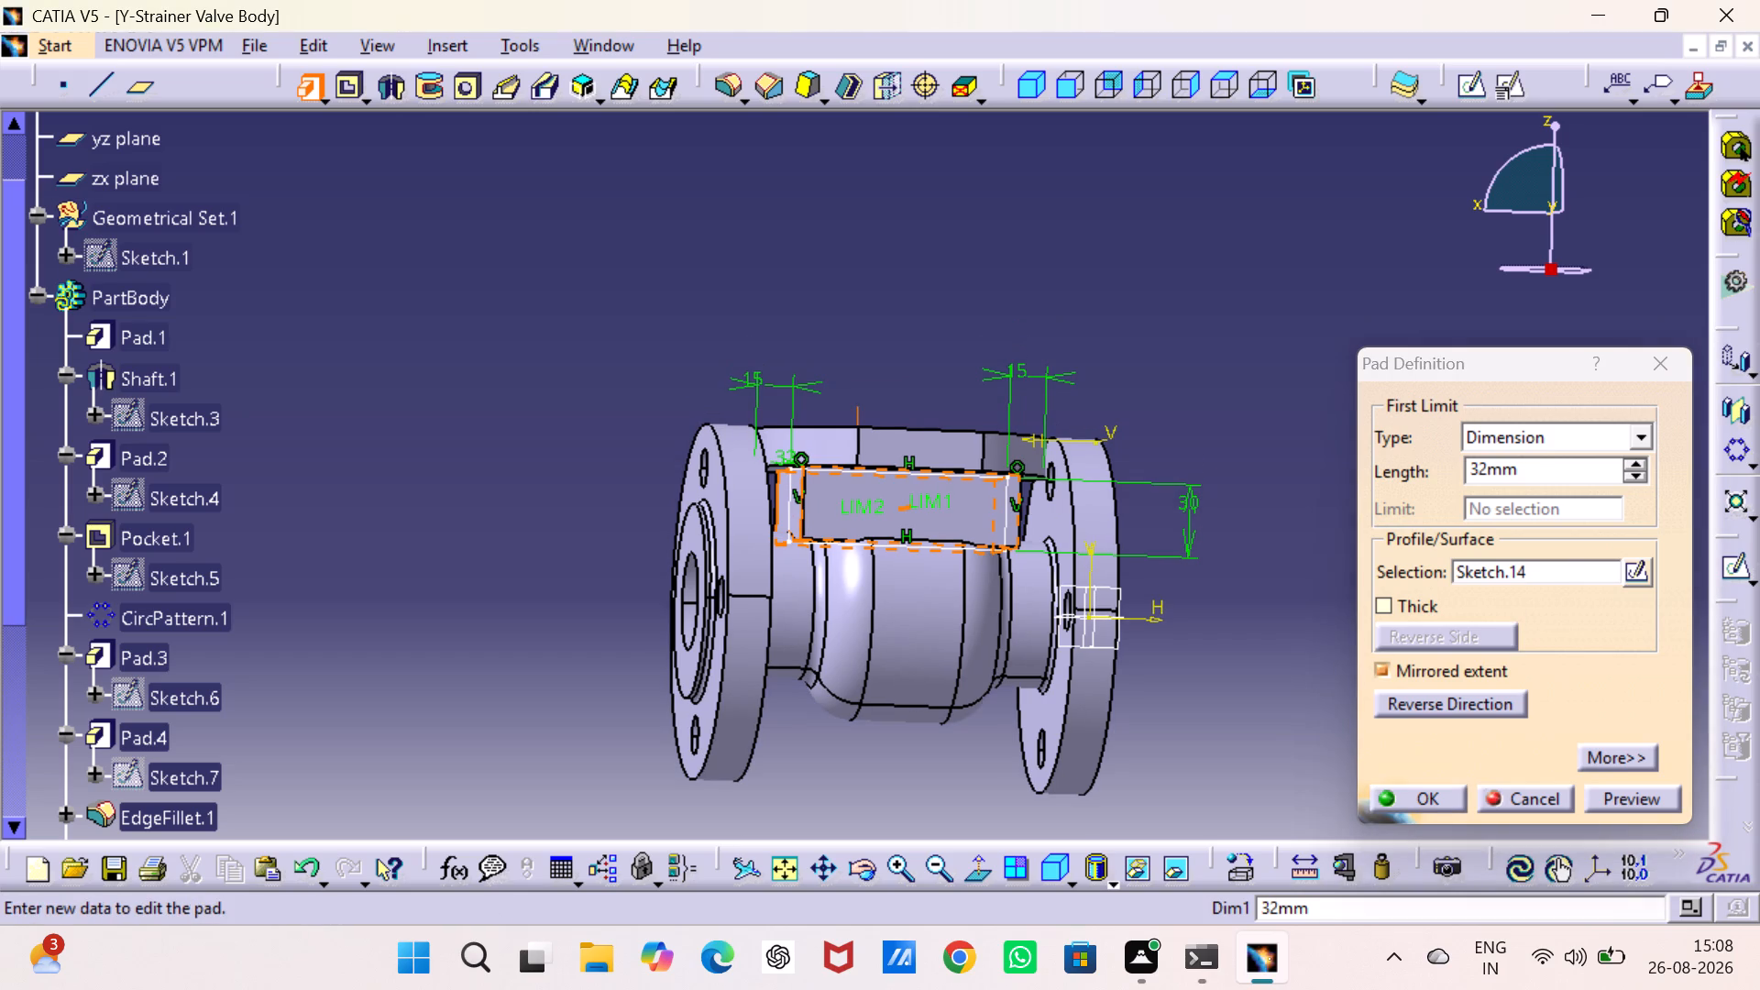
middle_drag(1202, 623, 1201, 624)
middle_drag(1201, 624, 1083, 572)
right_drag(1201, 624, 1083, 572)
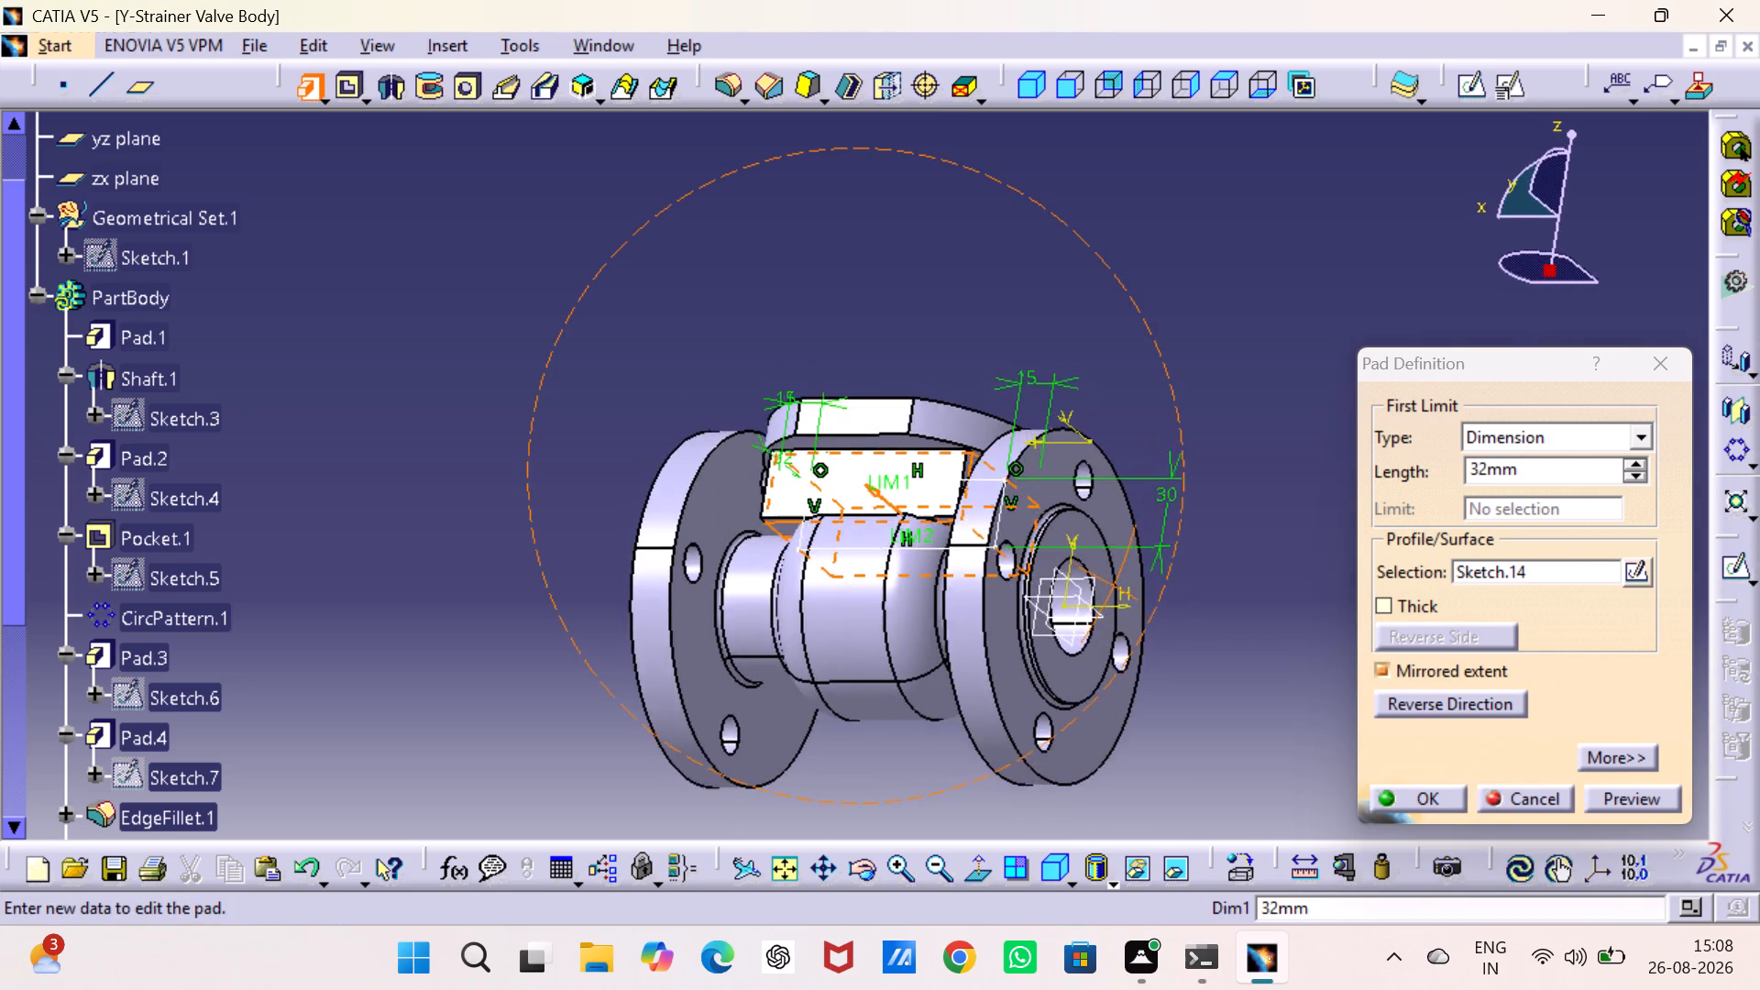
middle_drag(1083, 572, 1162, 513)
right_drag(1083, 572, 1162, 513)
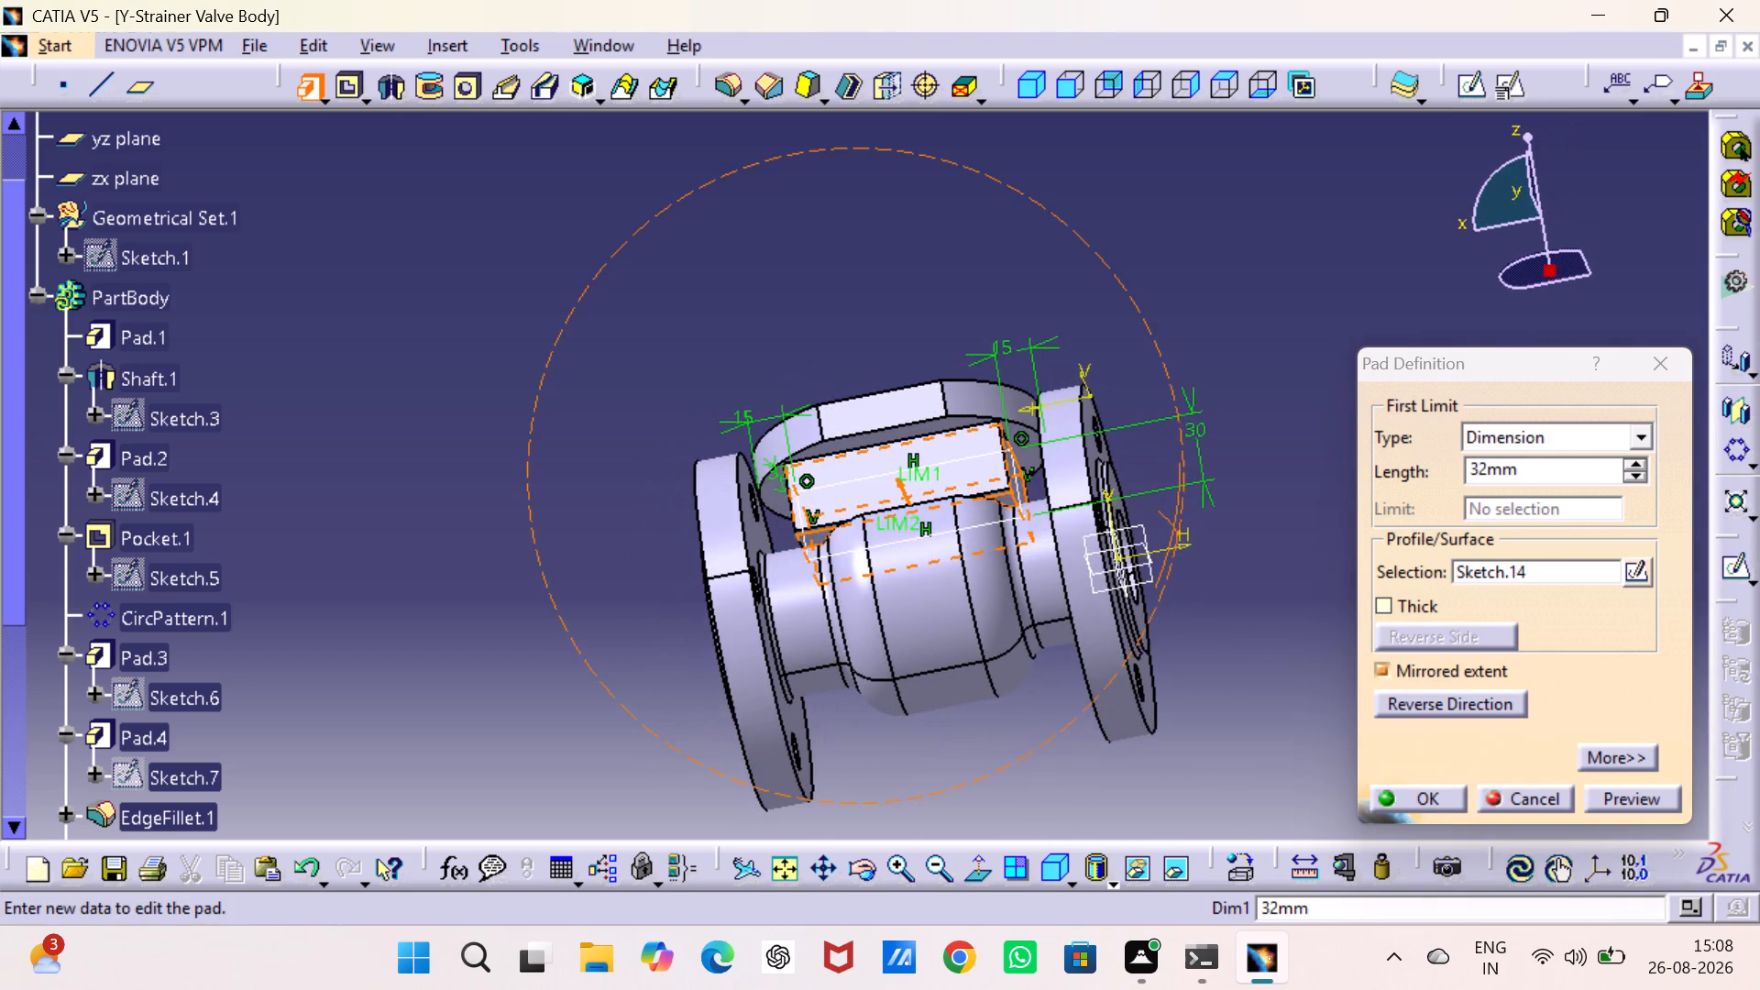
middle_drag(1162, 513, 1155, 564)
right_drag(1162, 513, 1155, 564)
click(1416, 797)
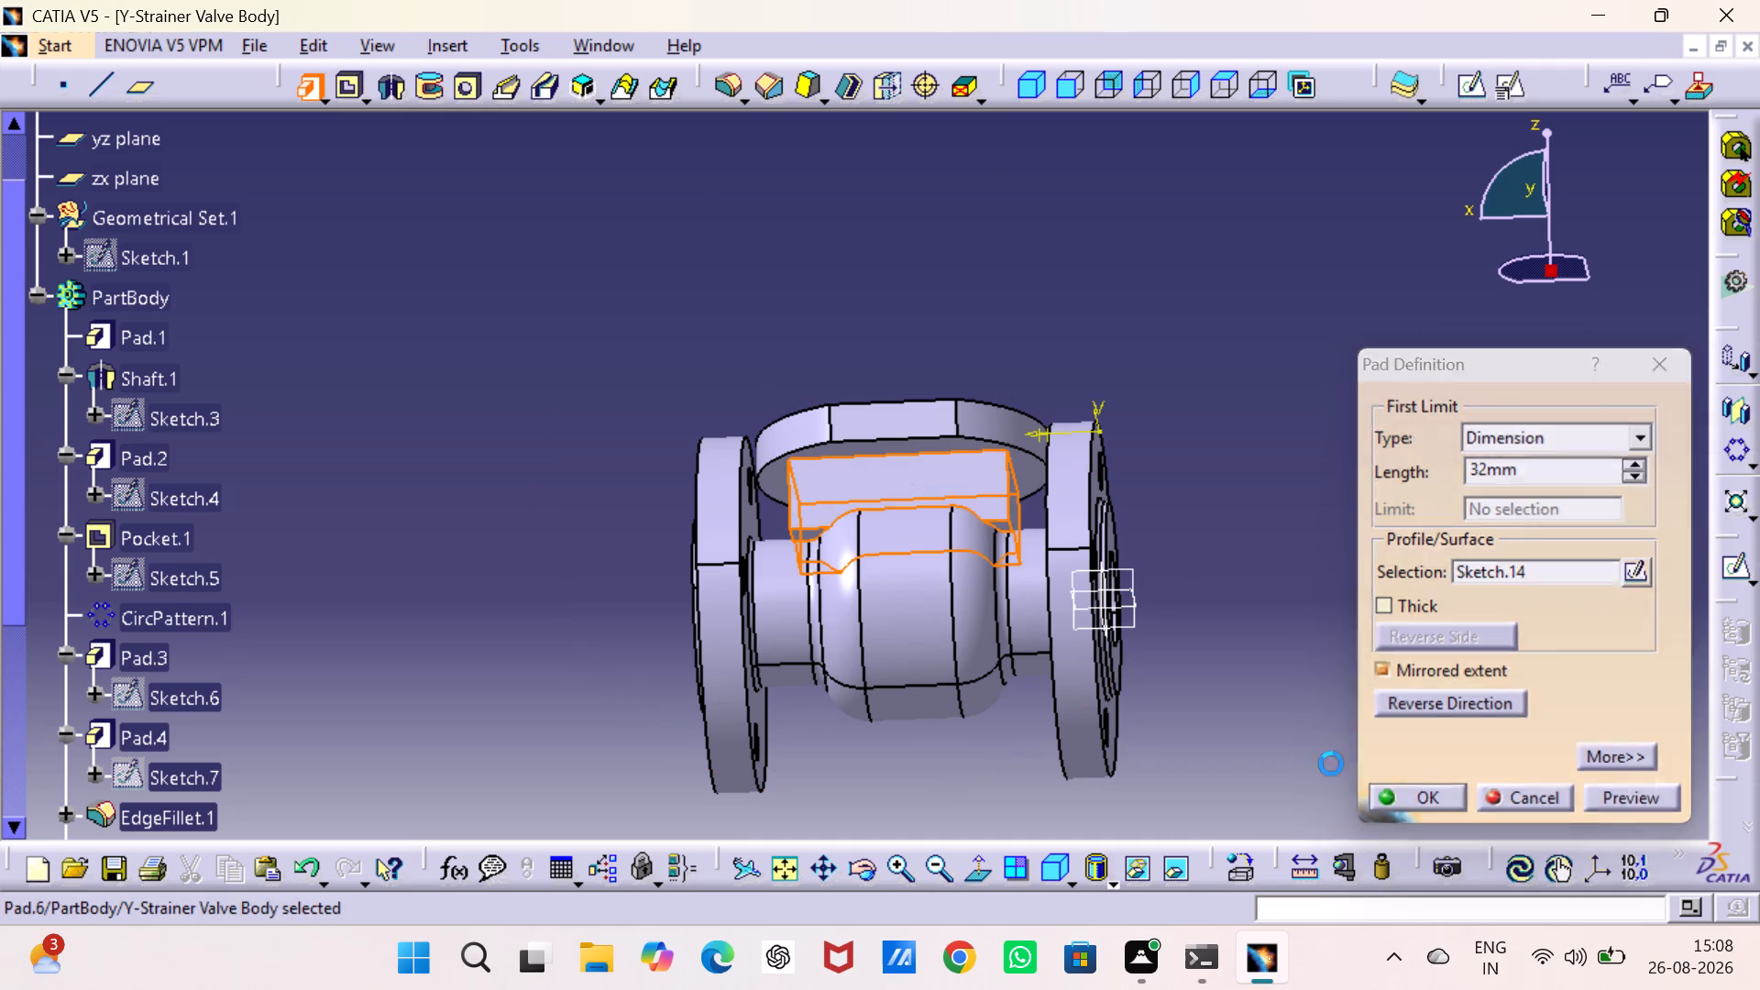
Open a sketch on the new pad's small underside face beside the rounded central body.
click(1281, 665)
middle_drag(1292, 593, 773, 552)
right_drag(1292, 593, 773, 552)
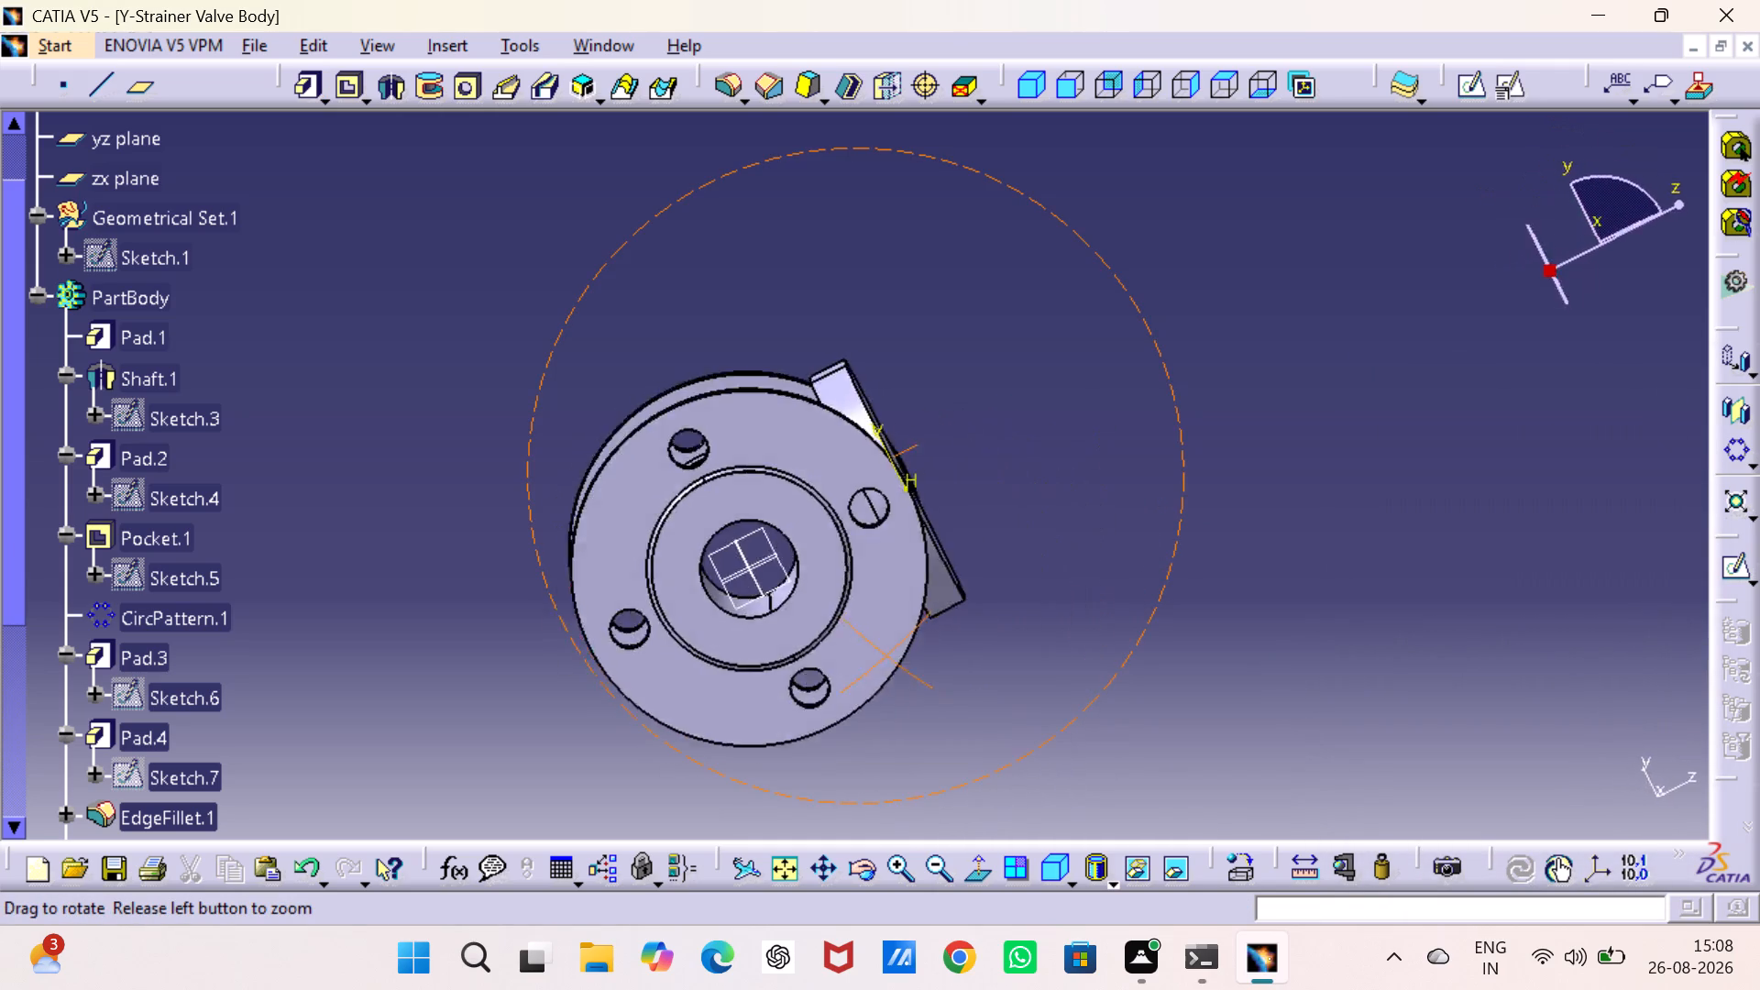
middle_drag(773, 552, 679, 364)
right_drag(773, 552, 679, 363)
middle_drag(787, 602, 1002, 423)
right_drag(787, 602, 1002, 423)
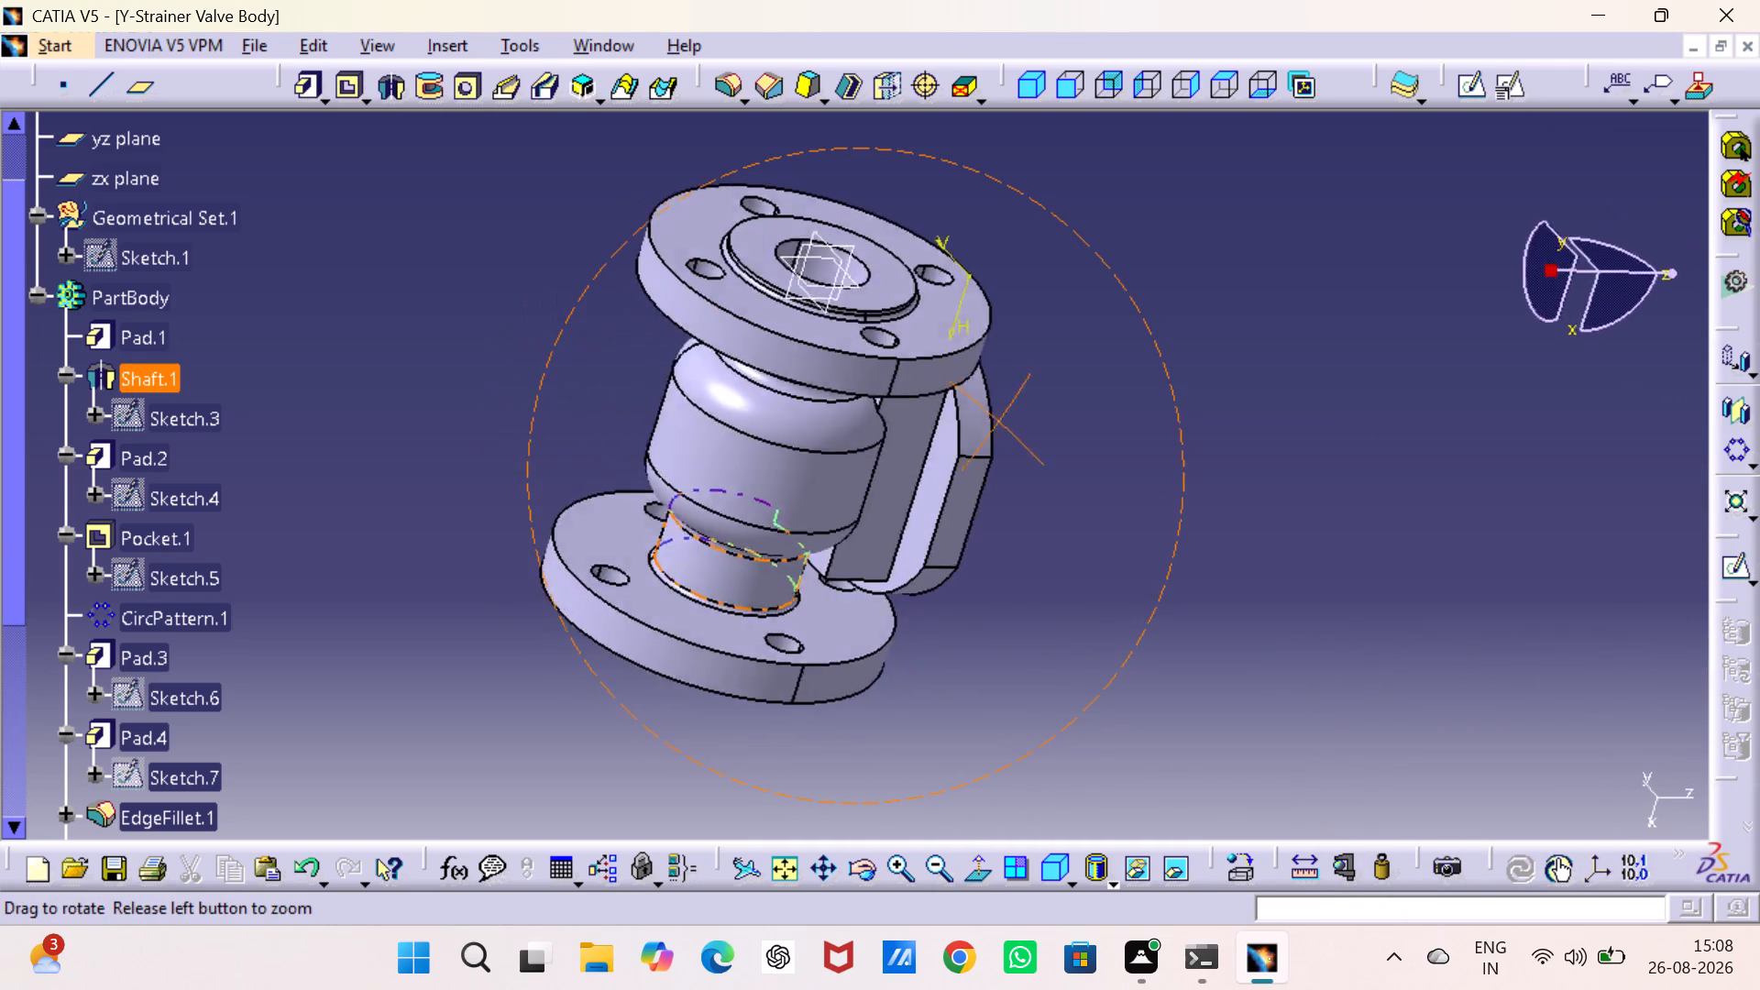
right_drag(1002, 423, 1235, 802)
middle_drag(1002, 423, 1235, 802)
middle_drag(941, 394, 945, 431)
right_drag(941, 394, 945, 431)
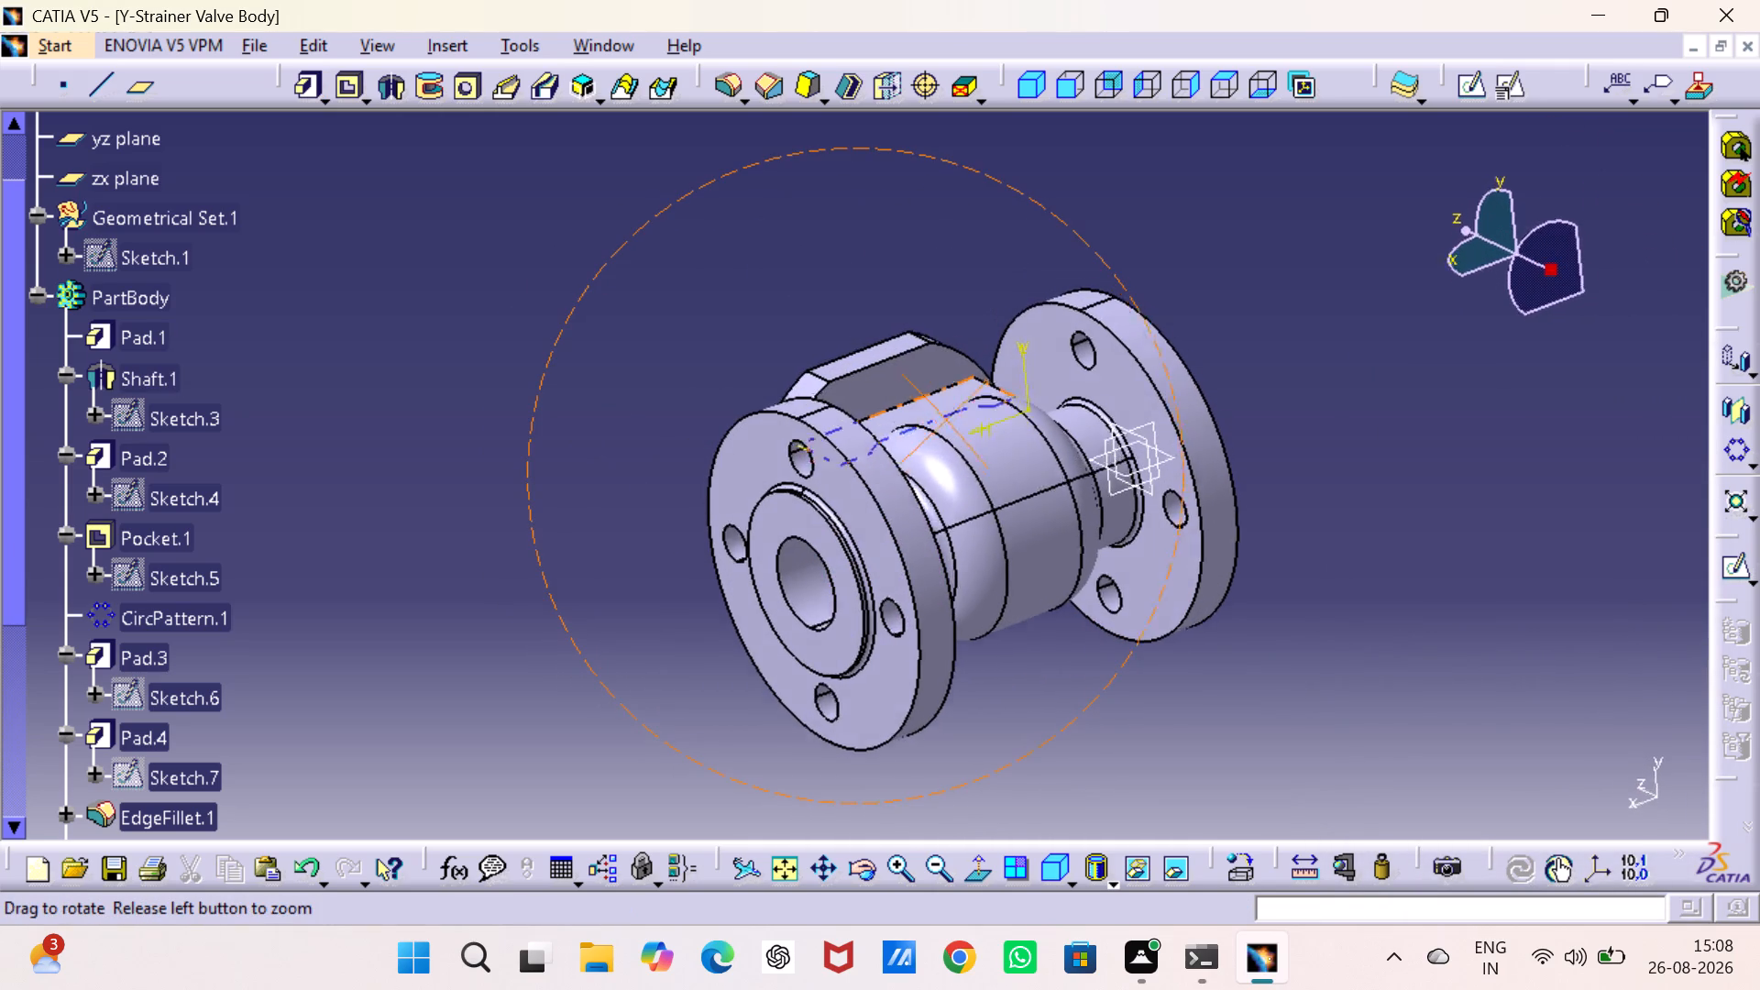
middle_drag(945, 431, 852, 524)
right_drag(945, 431, 852, 524)
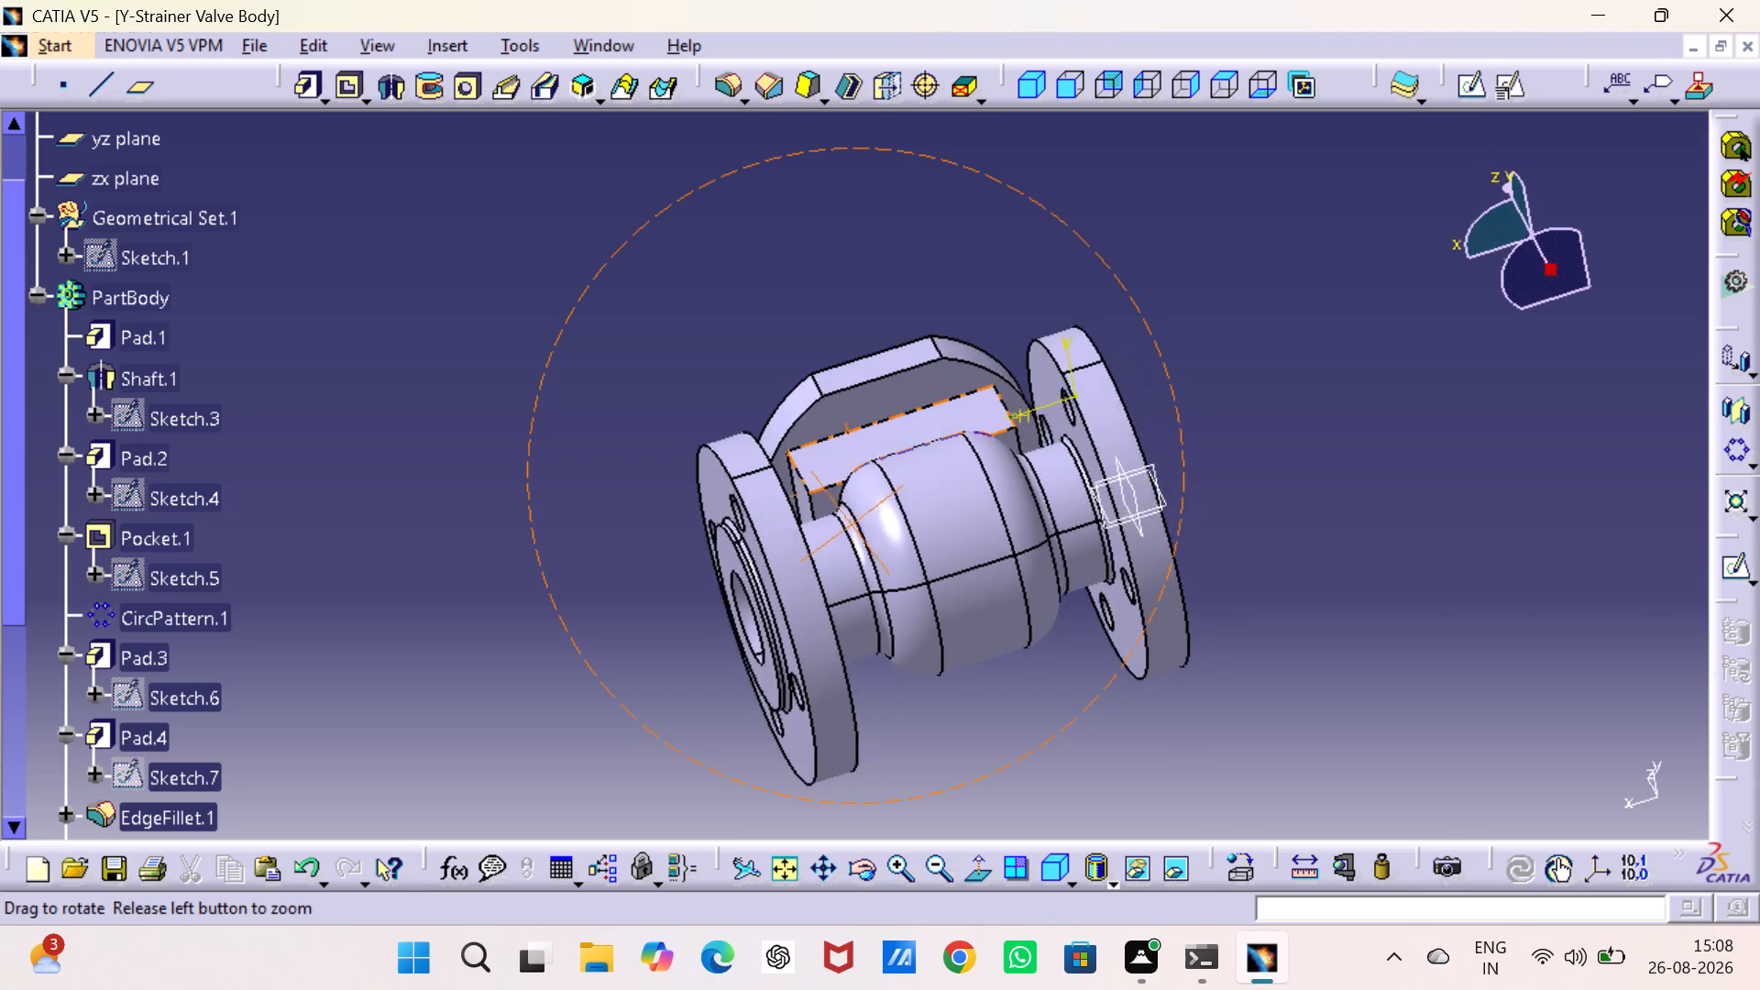
middle_drag(852, 524, 830, 591)
right_drag(852, 524, 830, 591)
click(820, 515)
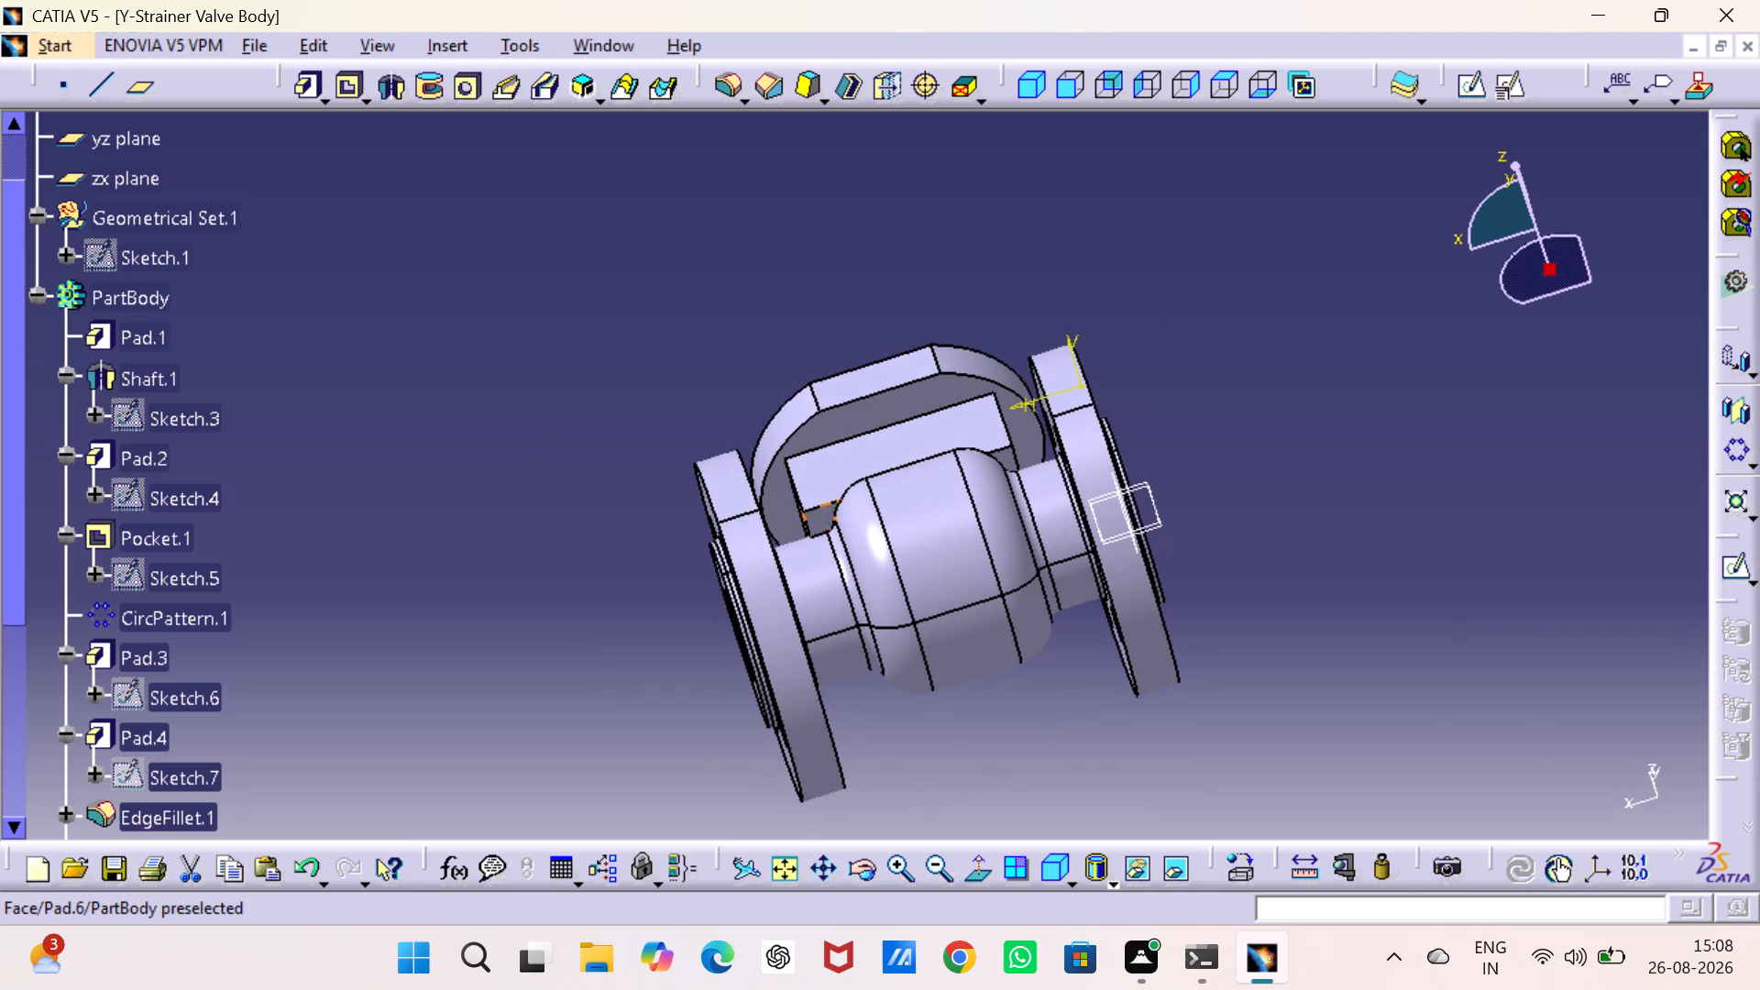
click(1466, 89)
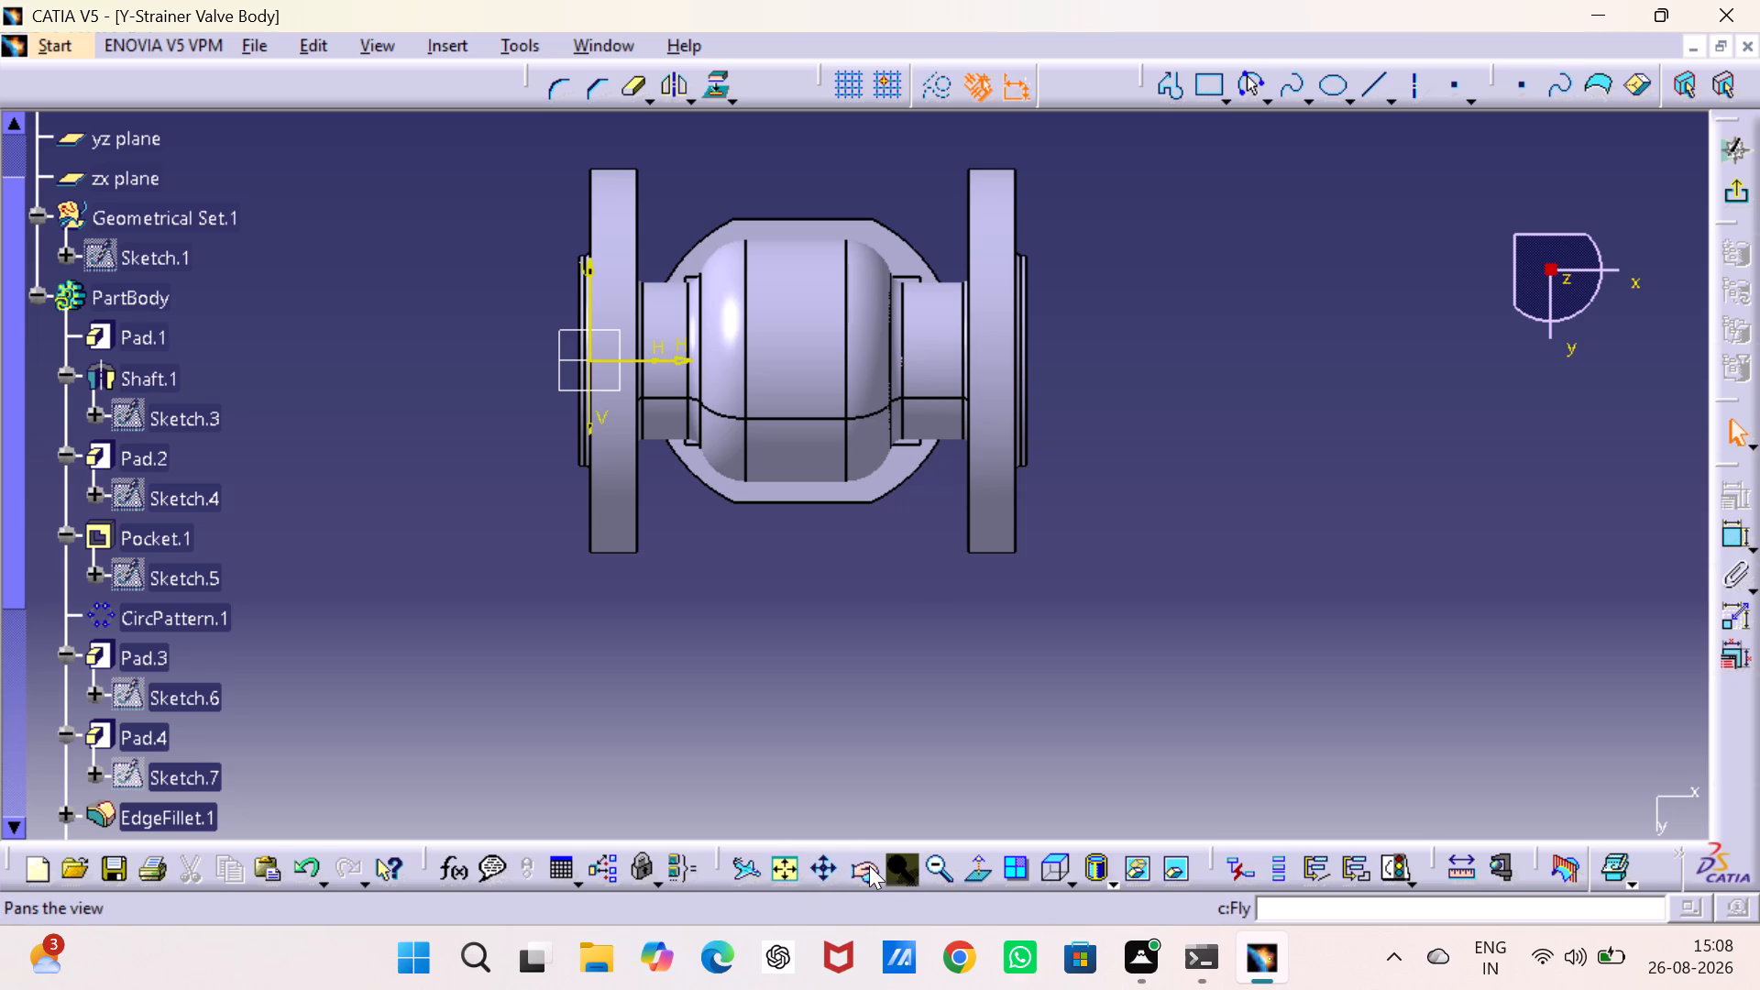
Project the pad's small underside face at the neck farther from the sketch origin into the sketch.
triple_click(895, 867)
triple_click(894, 867)
triple_click(894, 867)
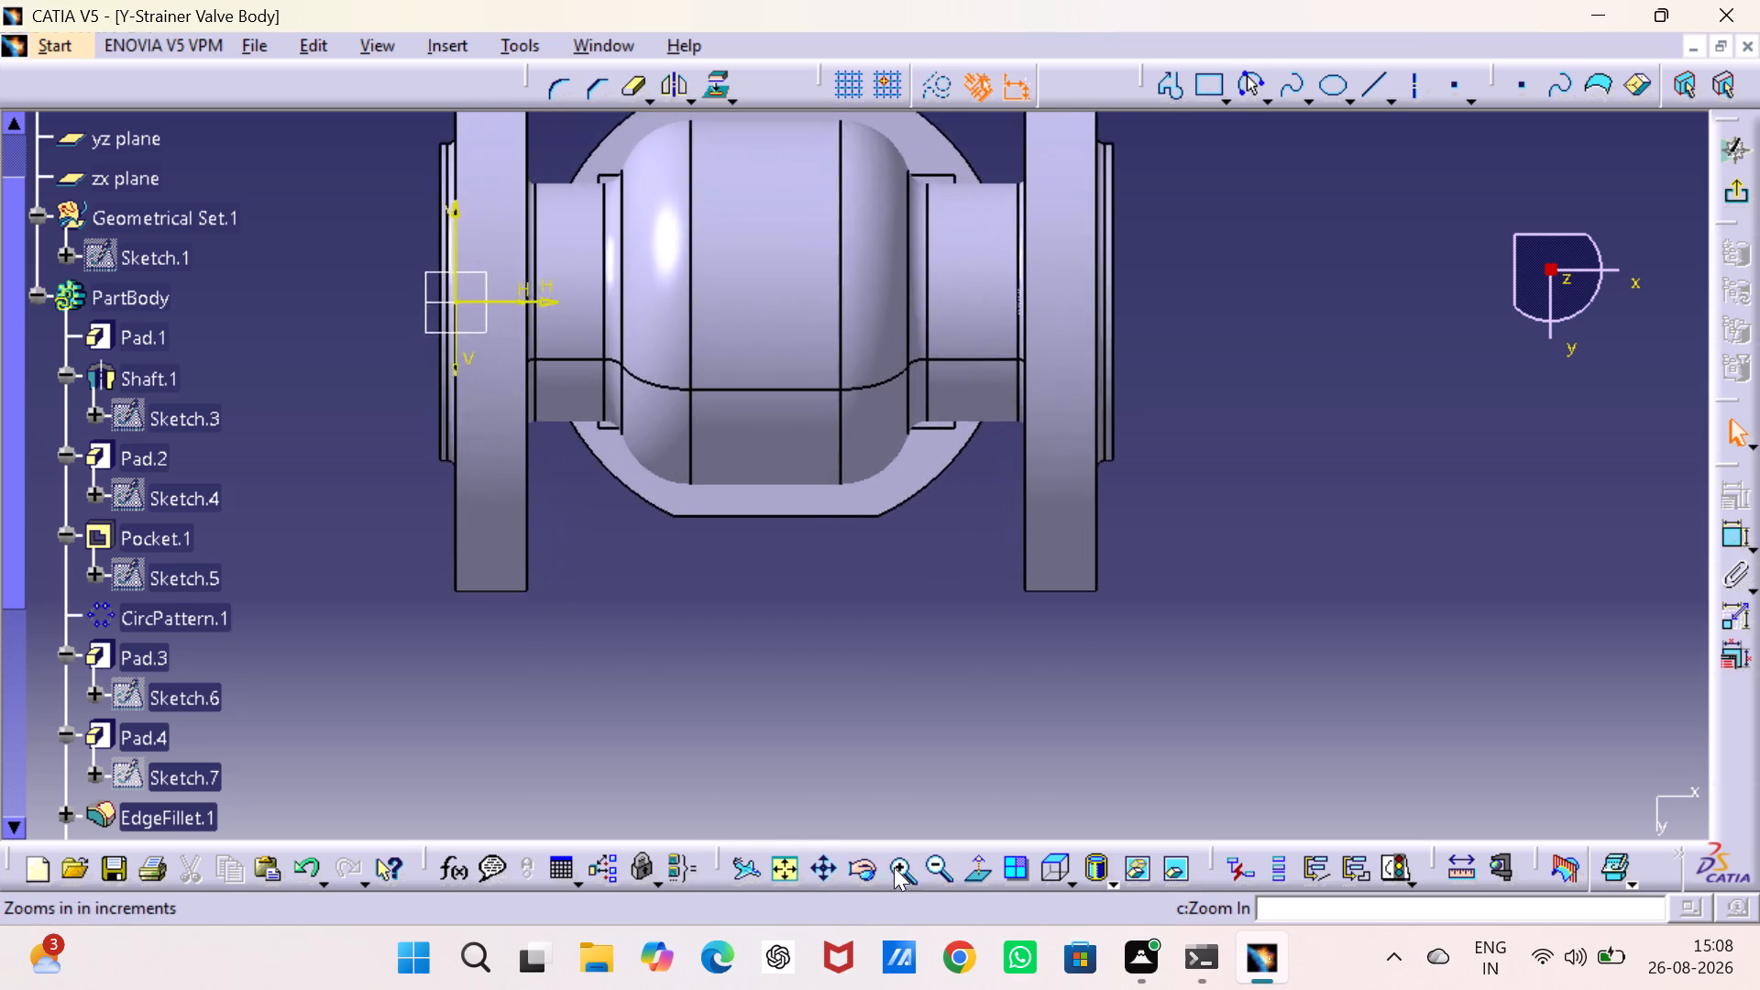
triple_click(894, 867)
triple_click(894, 867)
triple_click(894, 867)
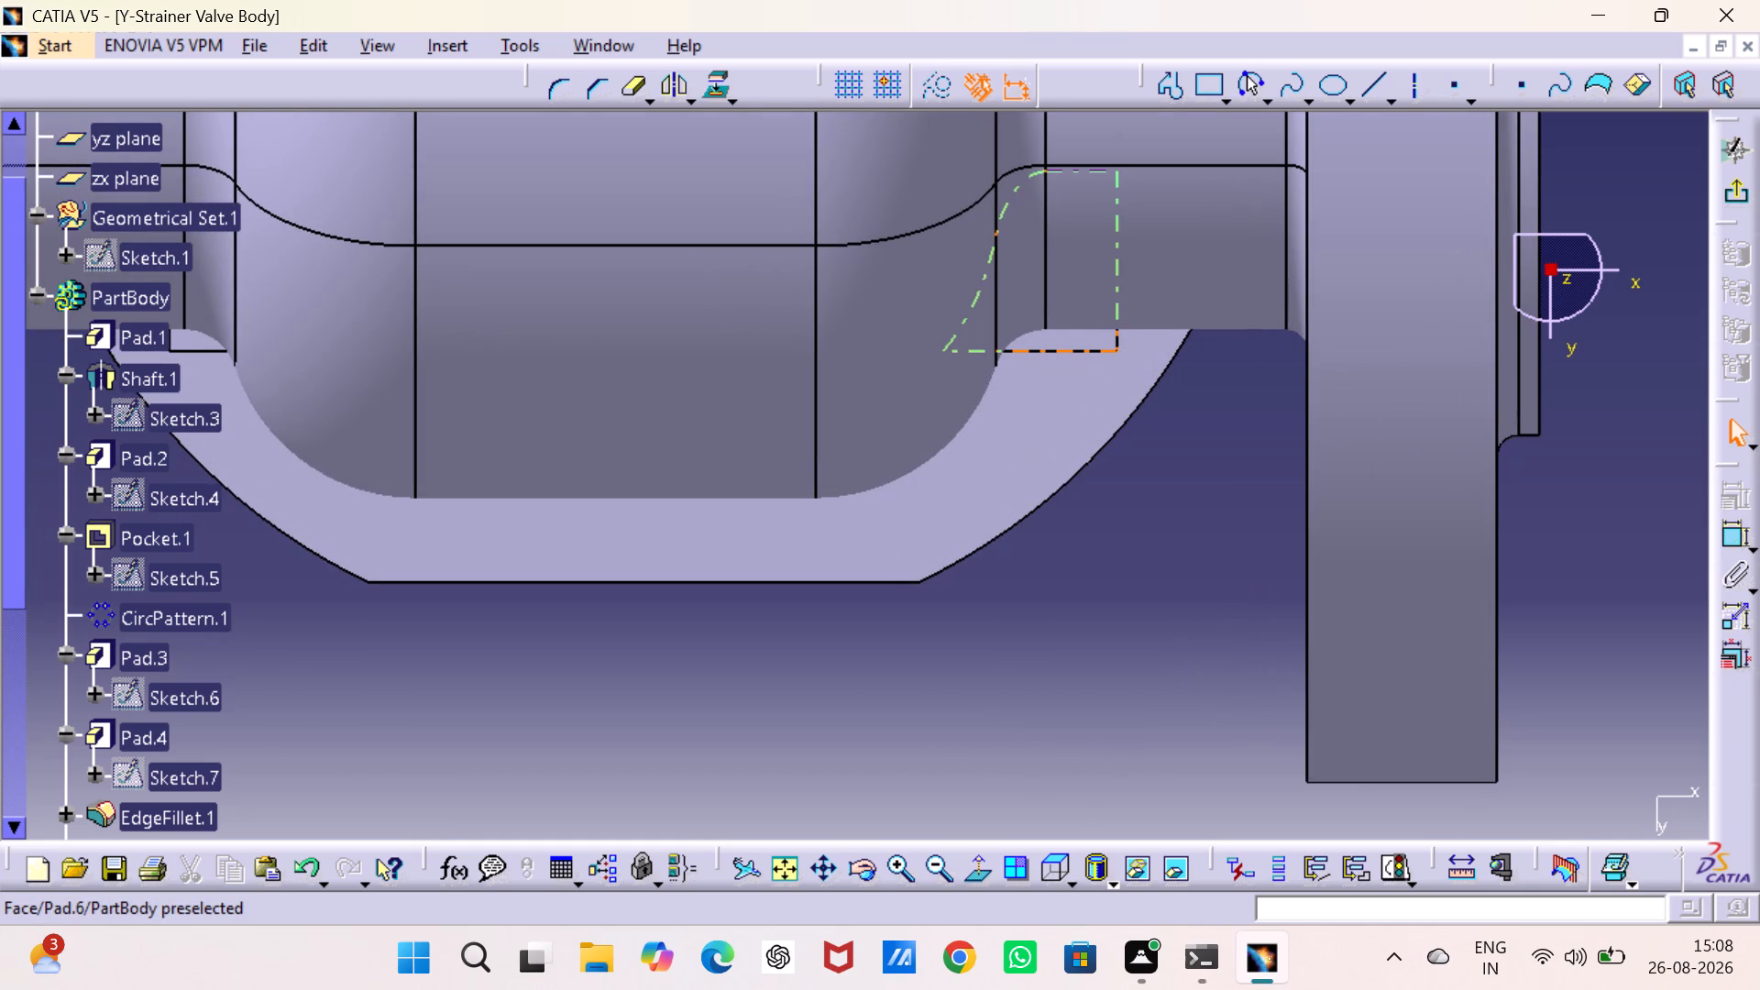
click(1037, 342)
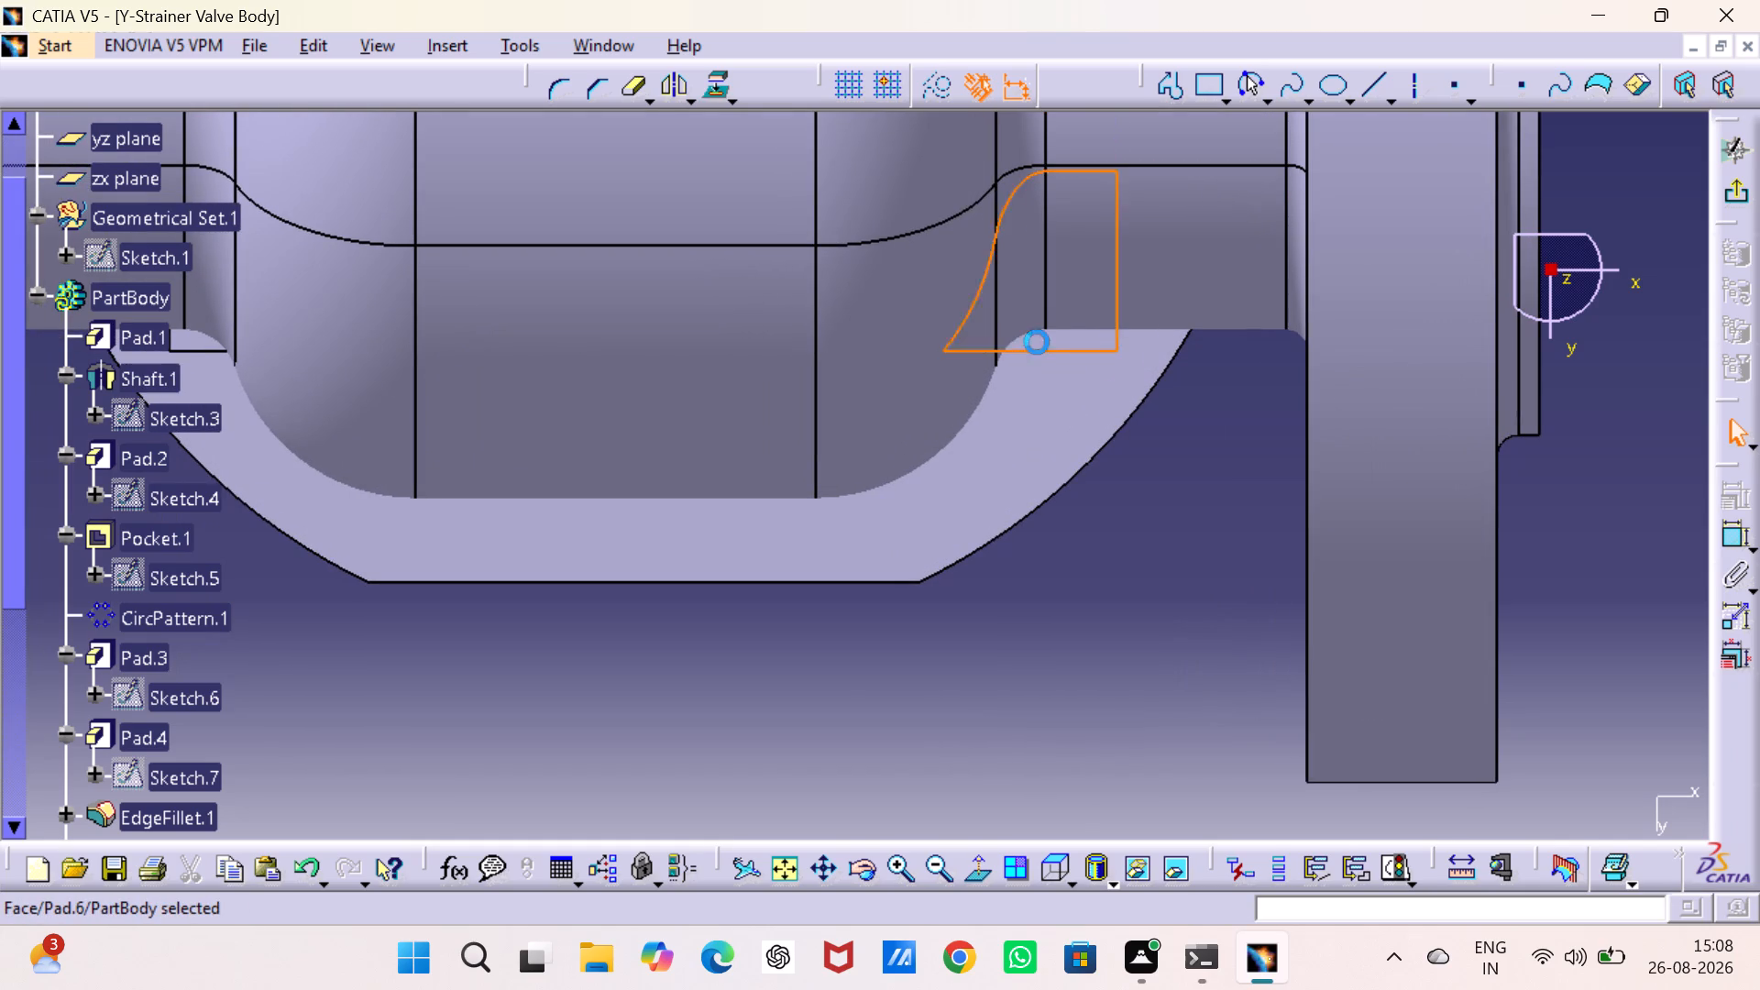
click(717, 82)
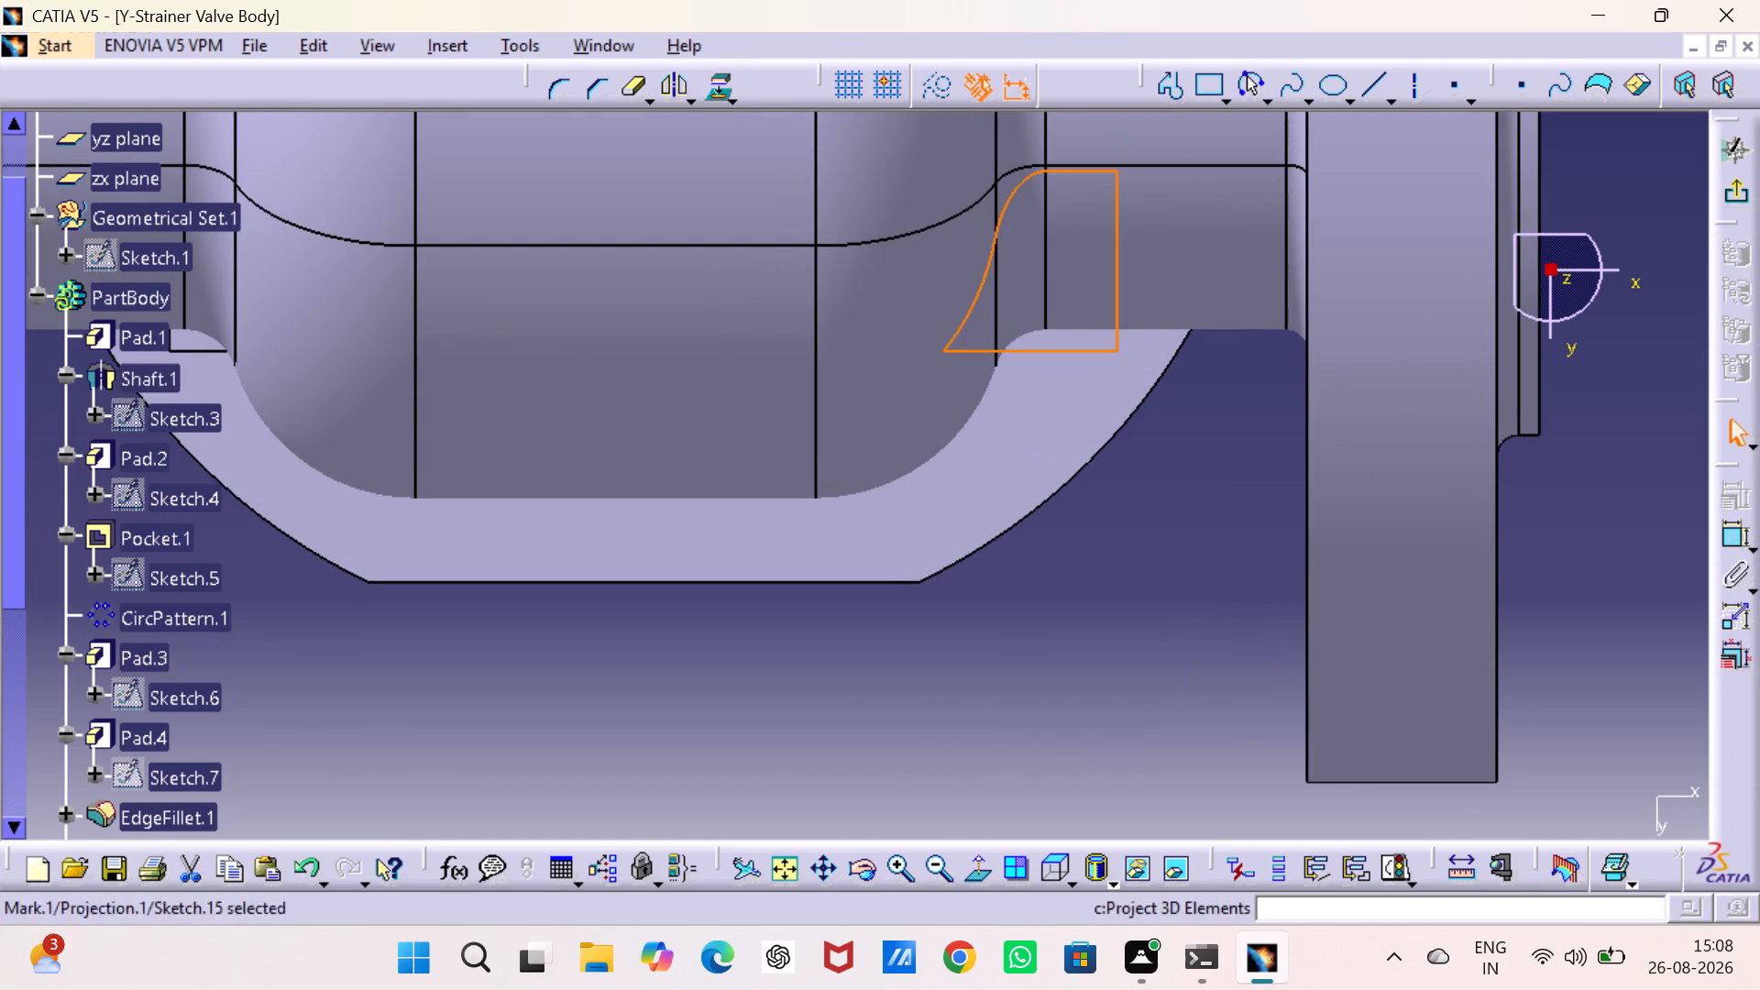
Examine the valve body from several standard views and settle on a bottom view of the projected face outline.
middle_drag(390, 386, 692, 465)
right_drag(390, 386, 692, 465)
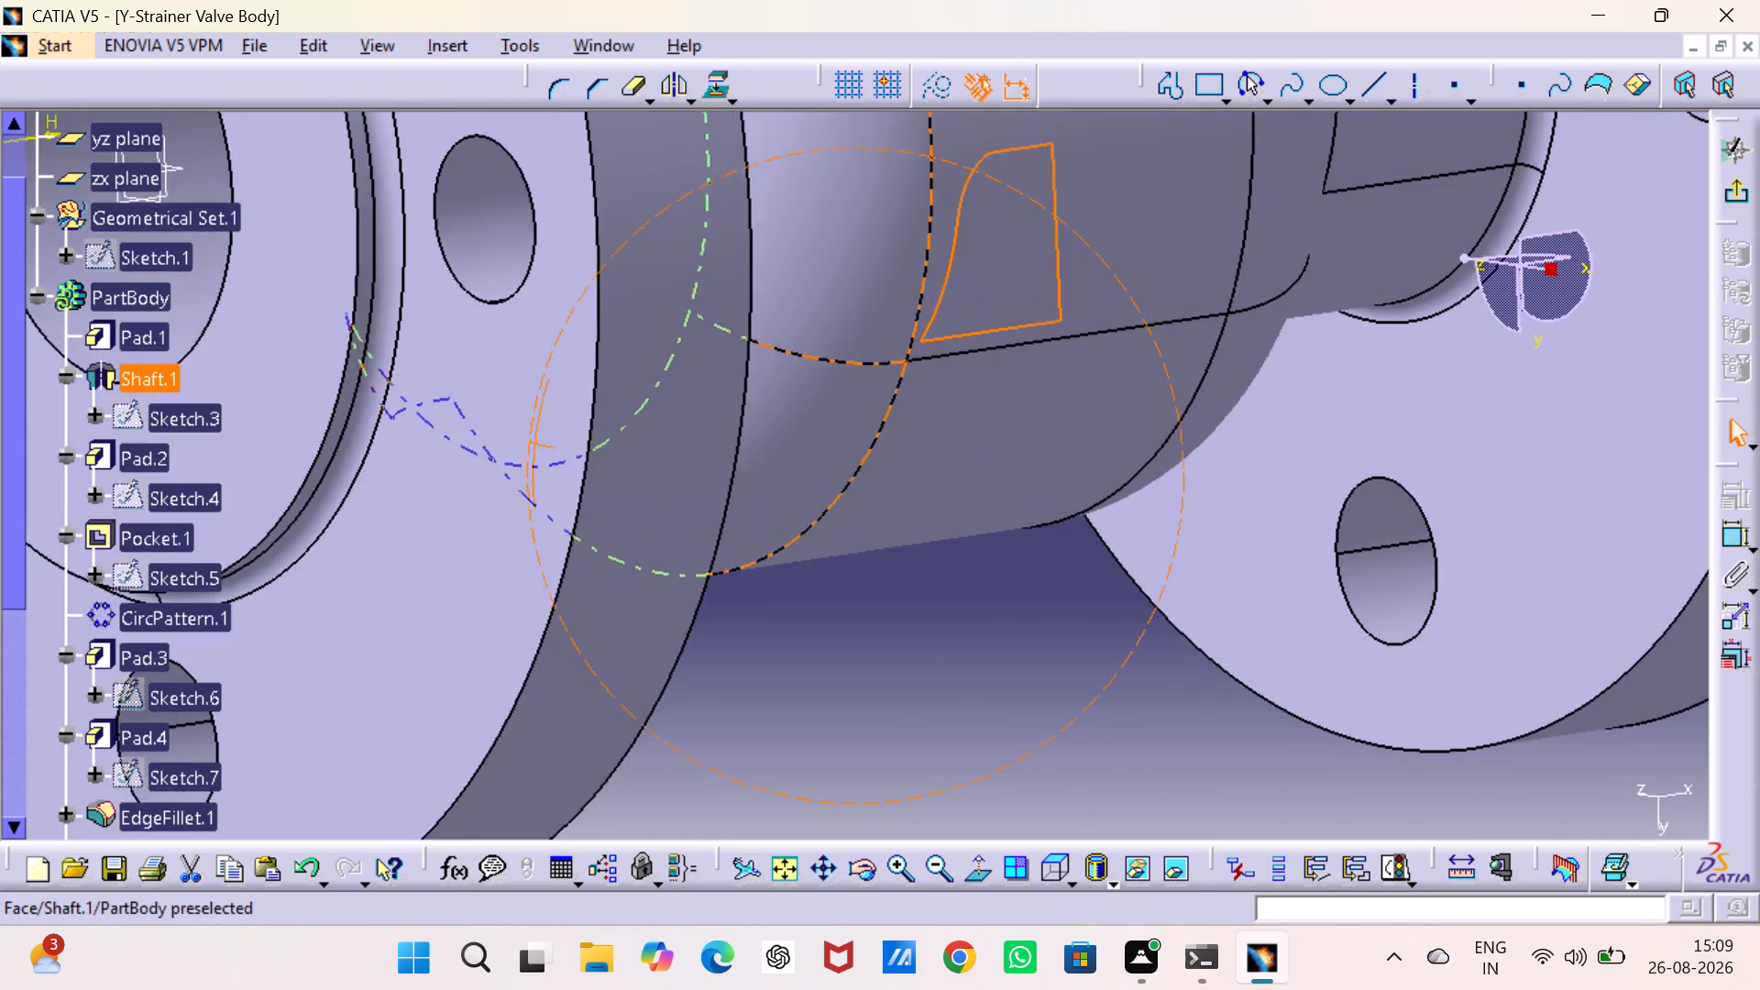
right_drag(692, 465, 606, 448)
middle_drag(692, 465, 605, 445)
middle_drag(605, 437, 1061, 452)
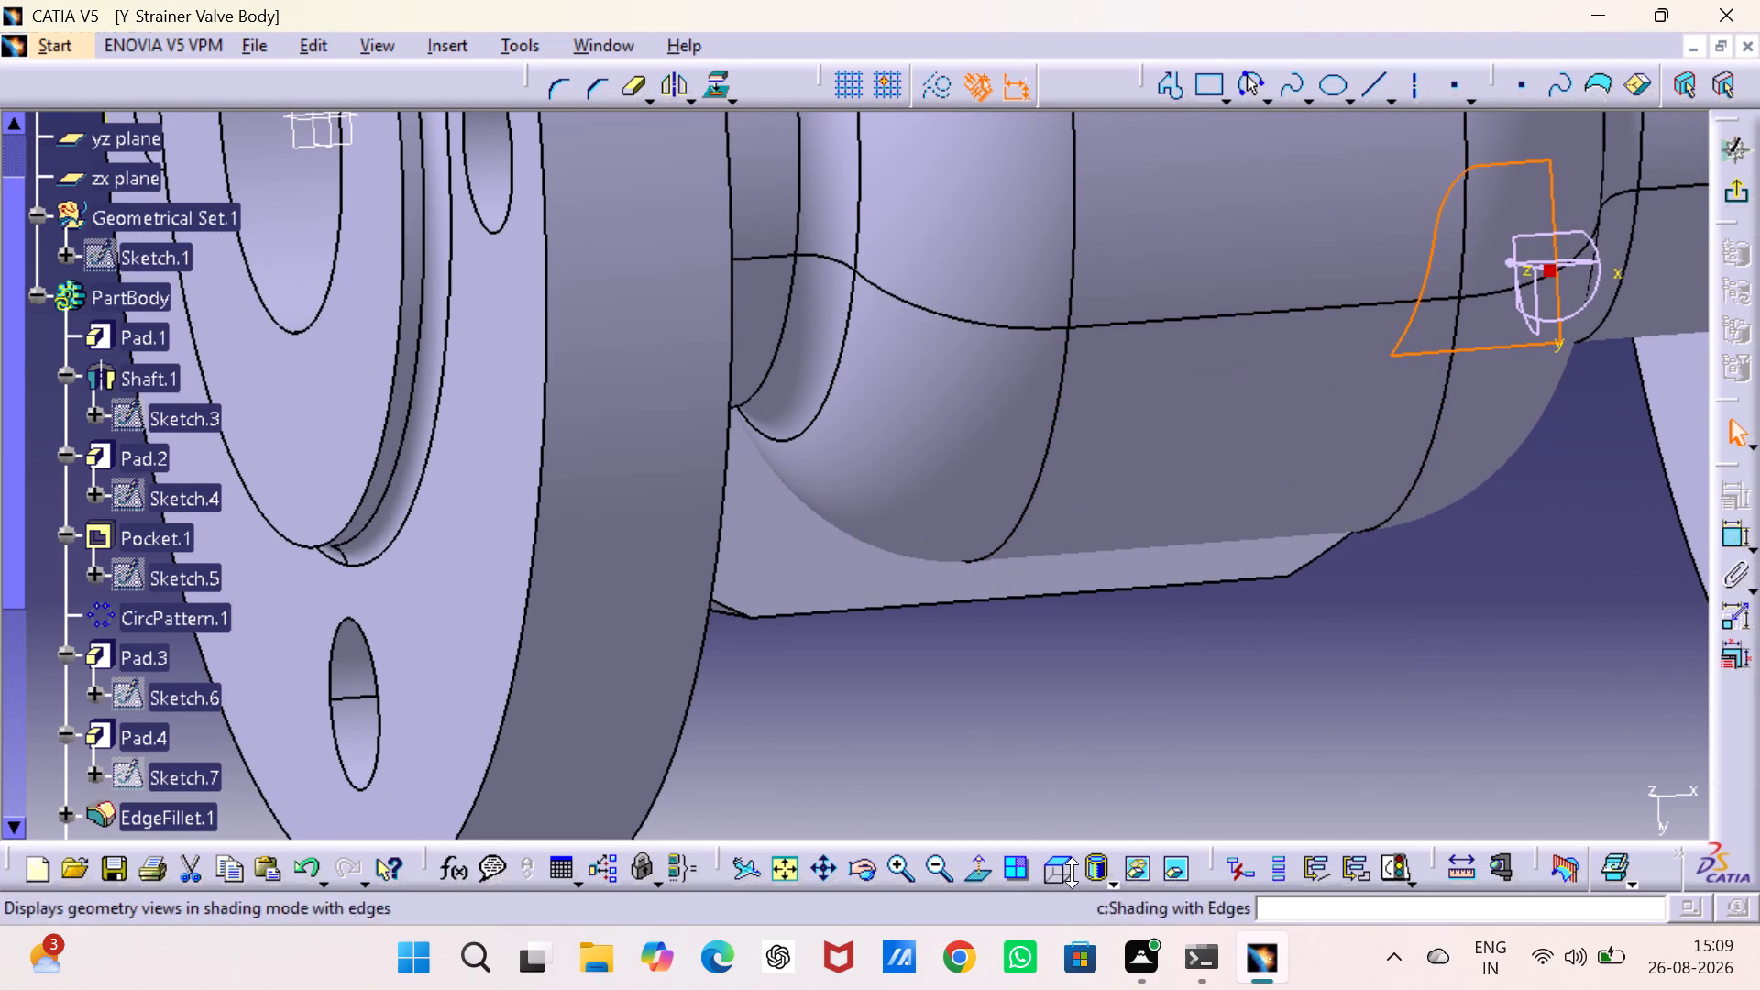
click(1072, 874)
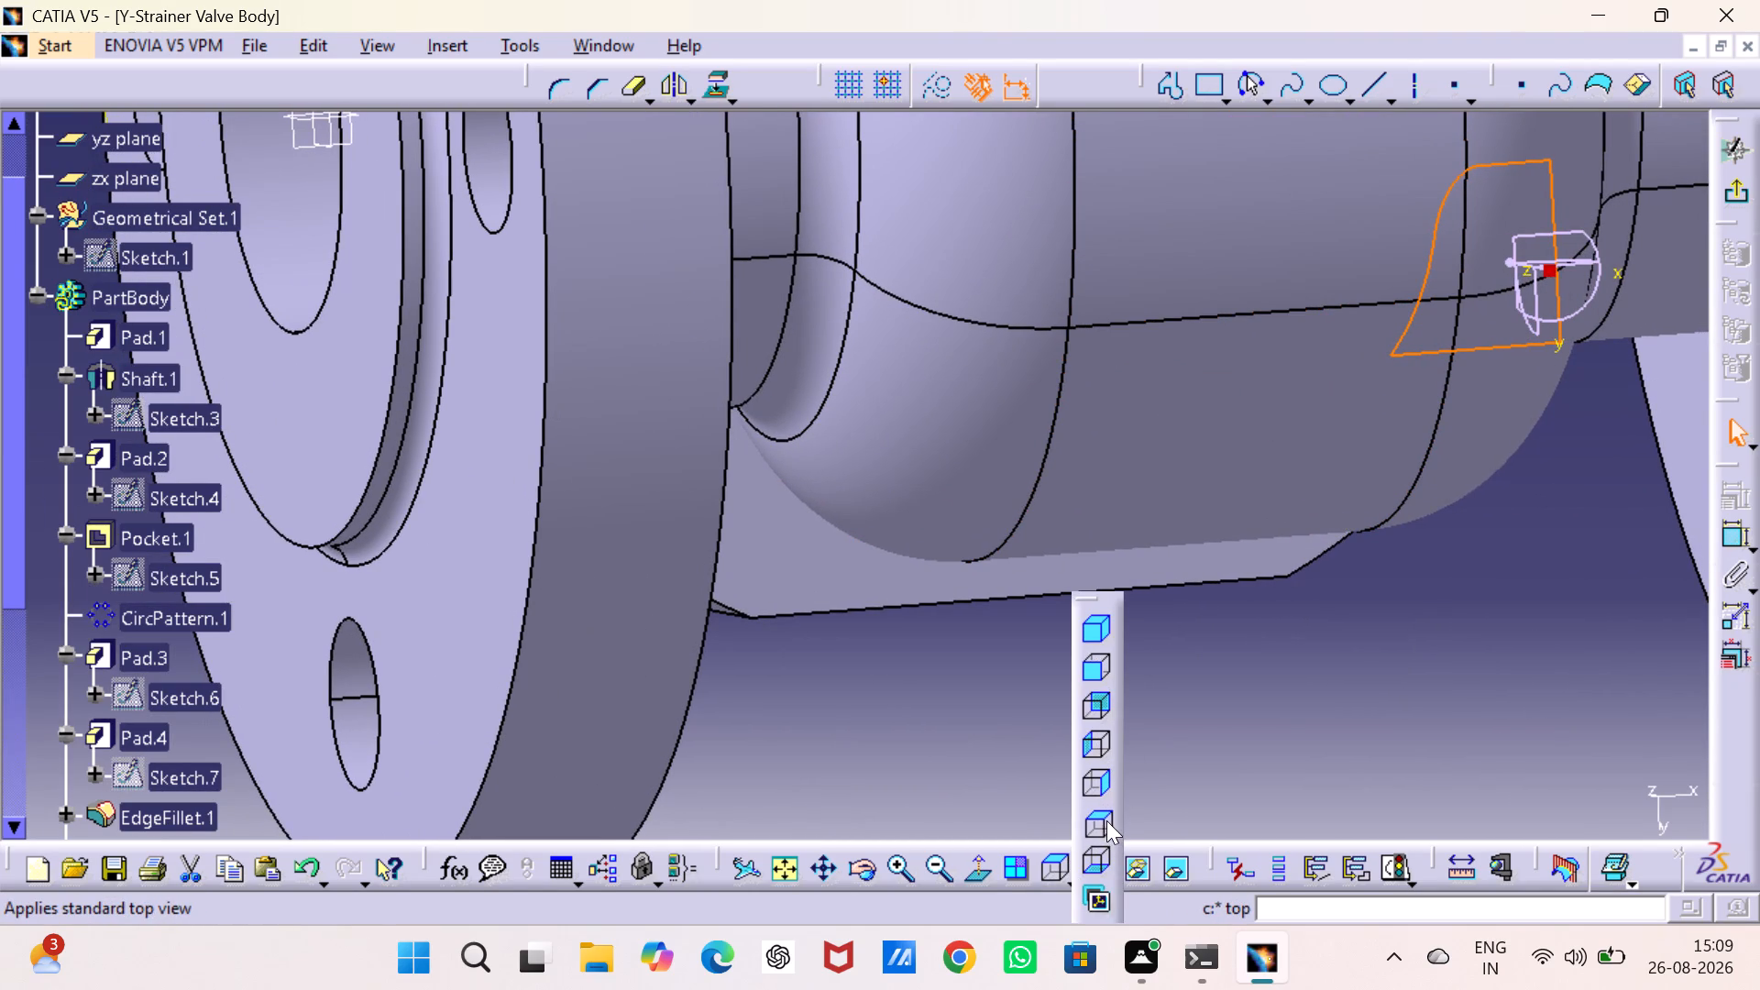
click(1104, 821)
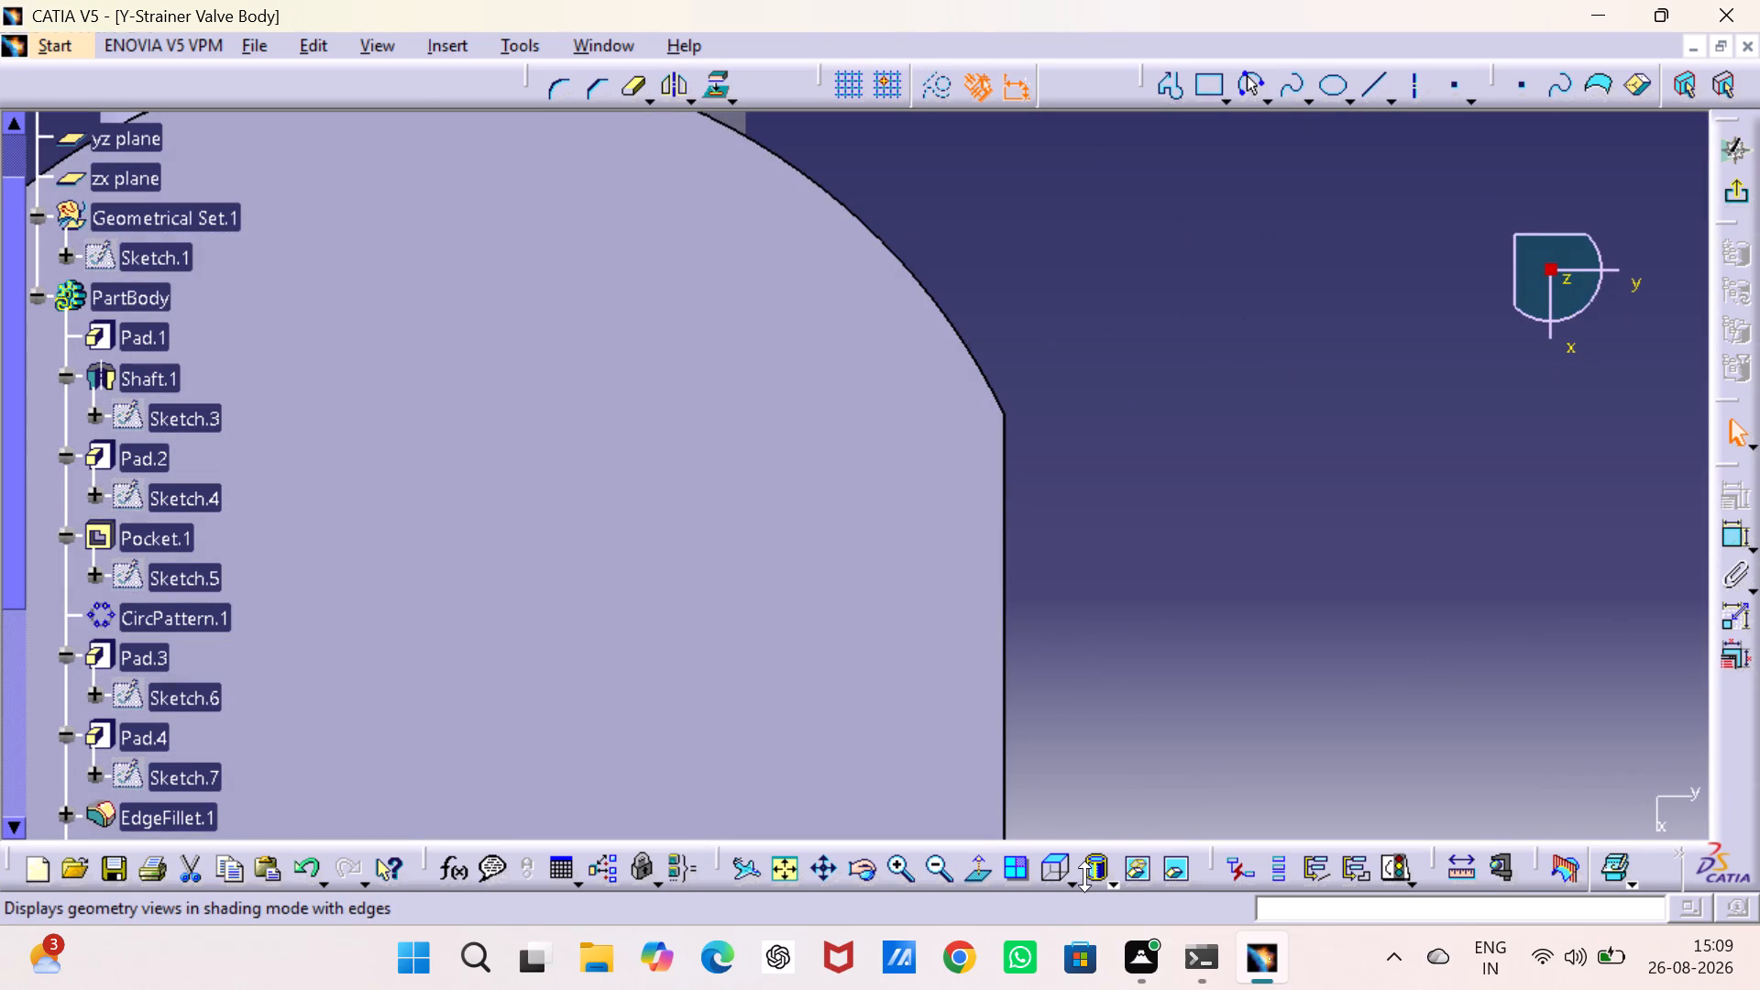
click(1078, 880)
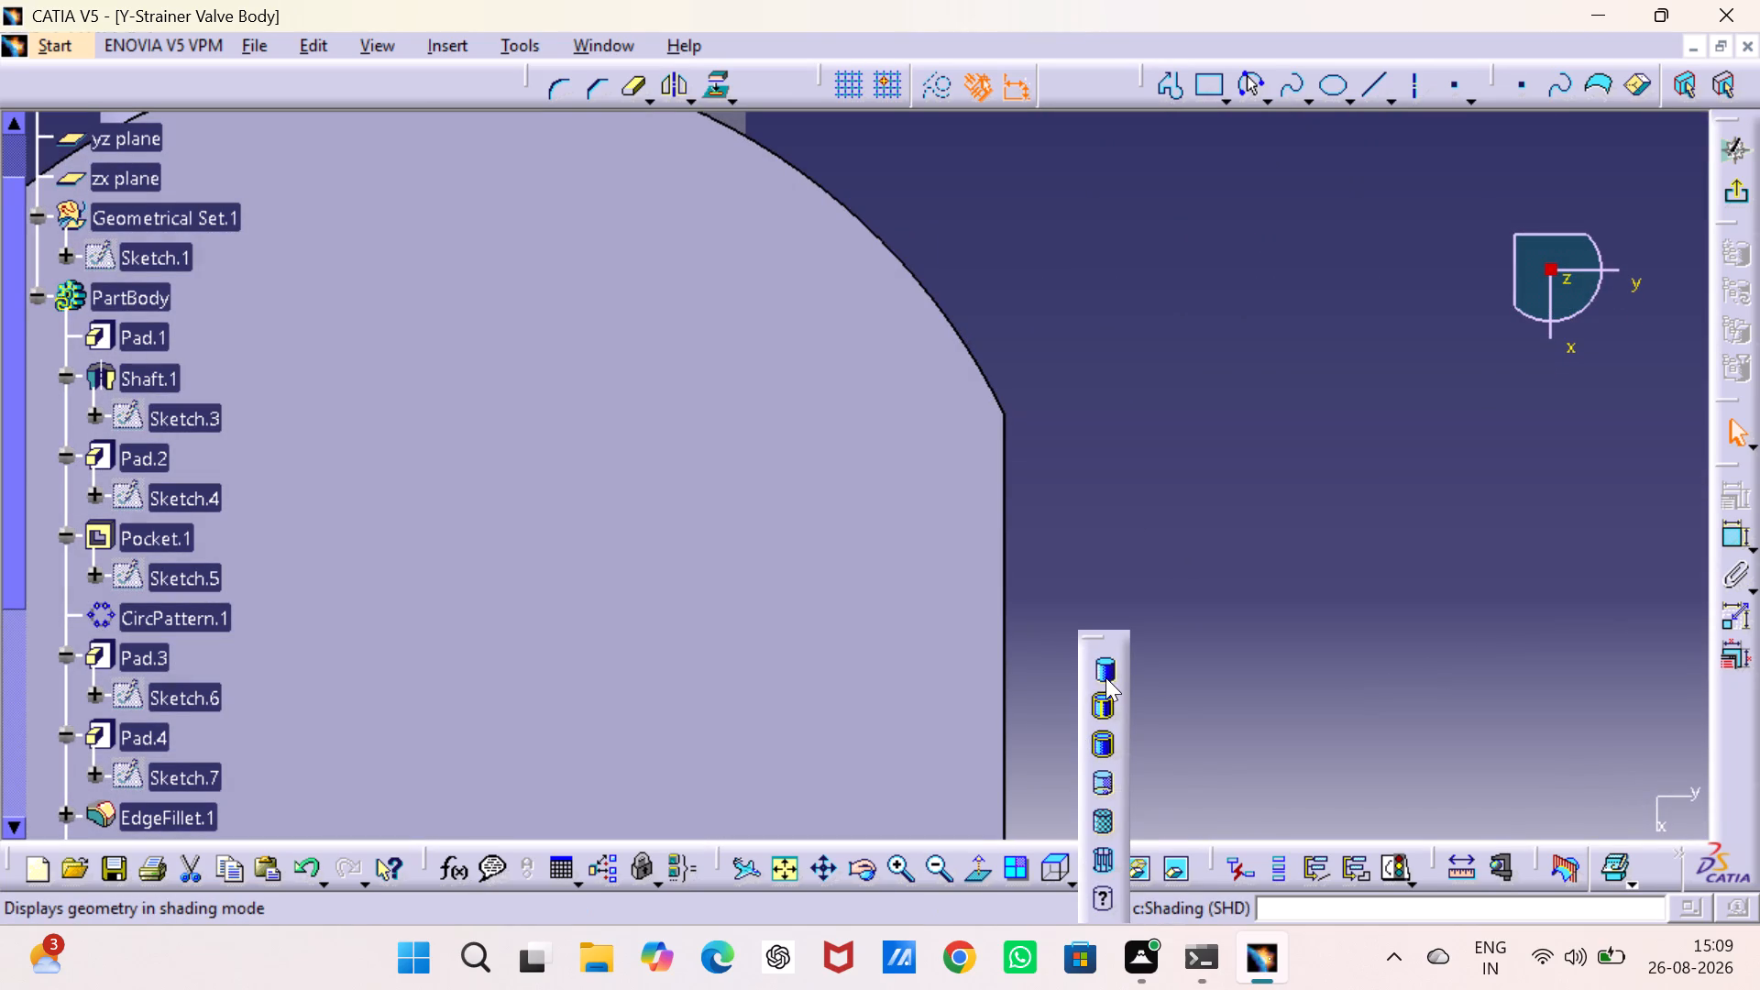
click(1201, 747)
click(1077, 876)
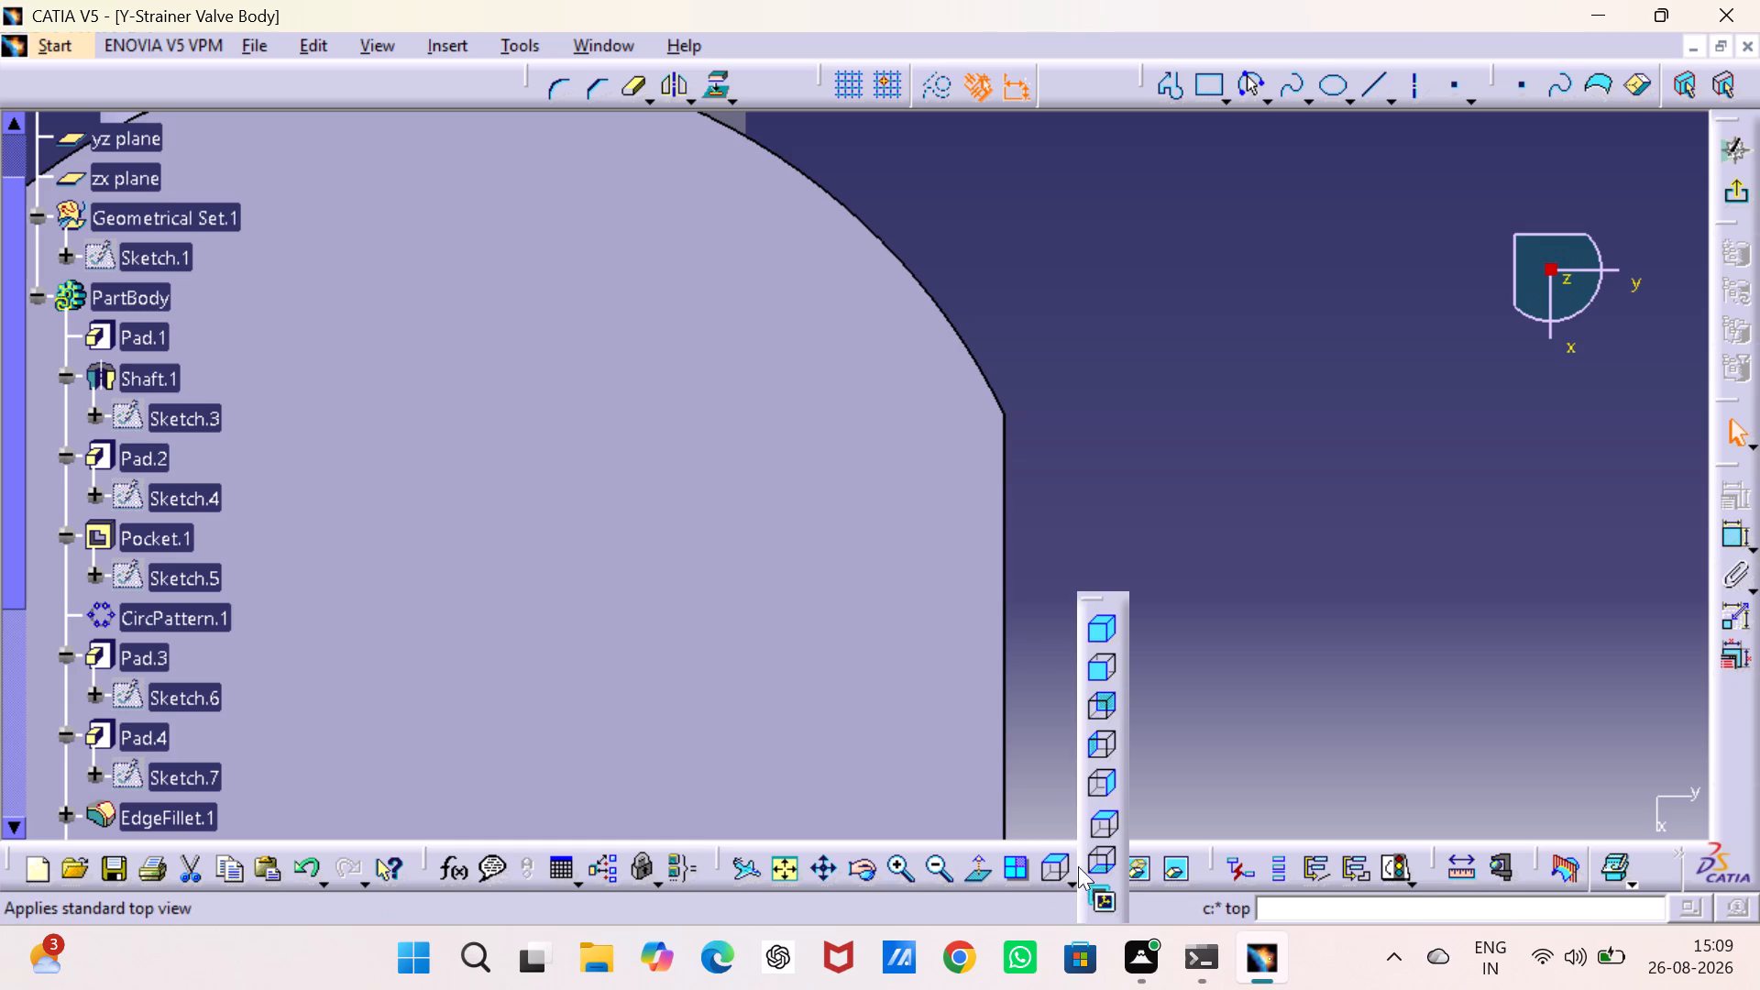
click(1107, 788)
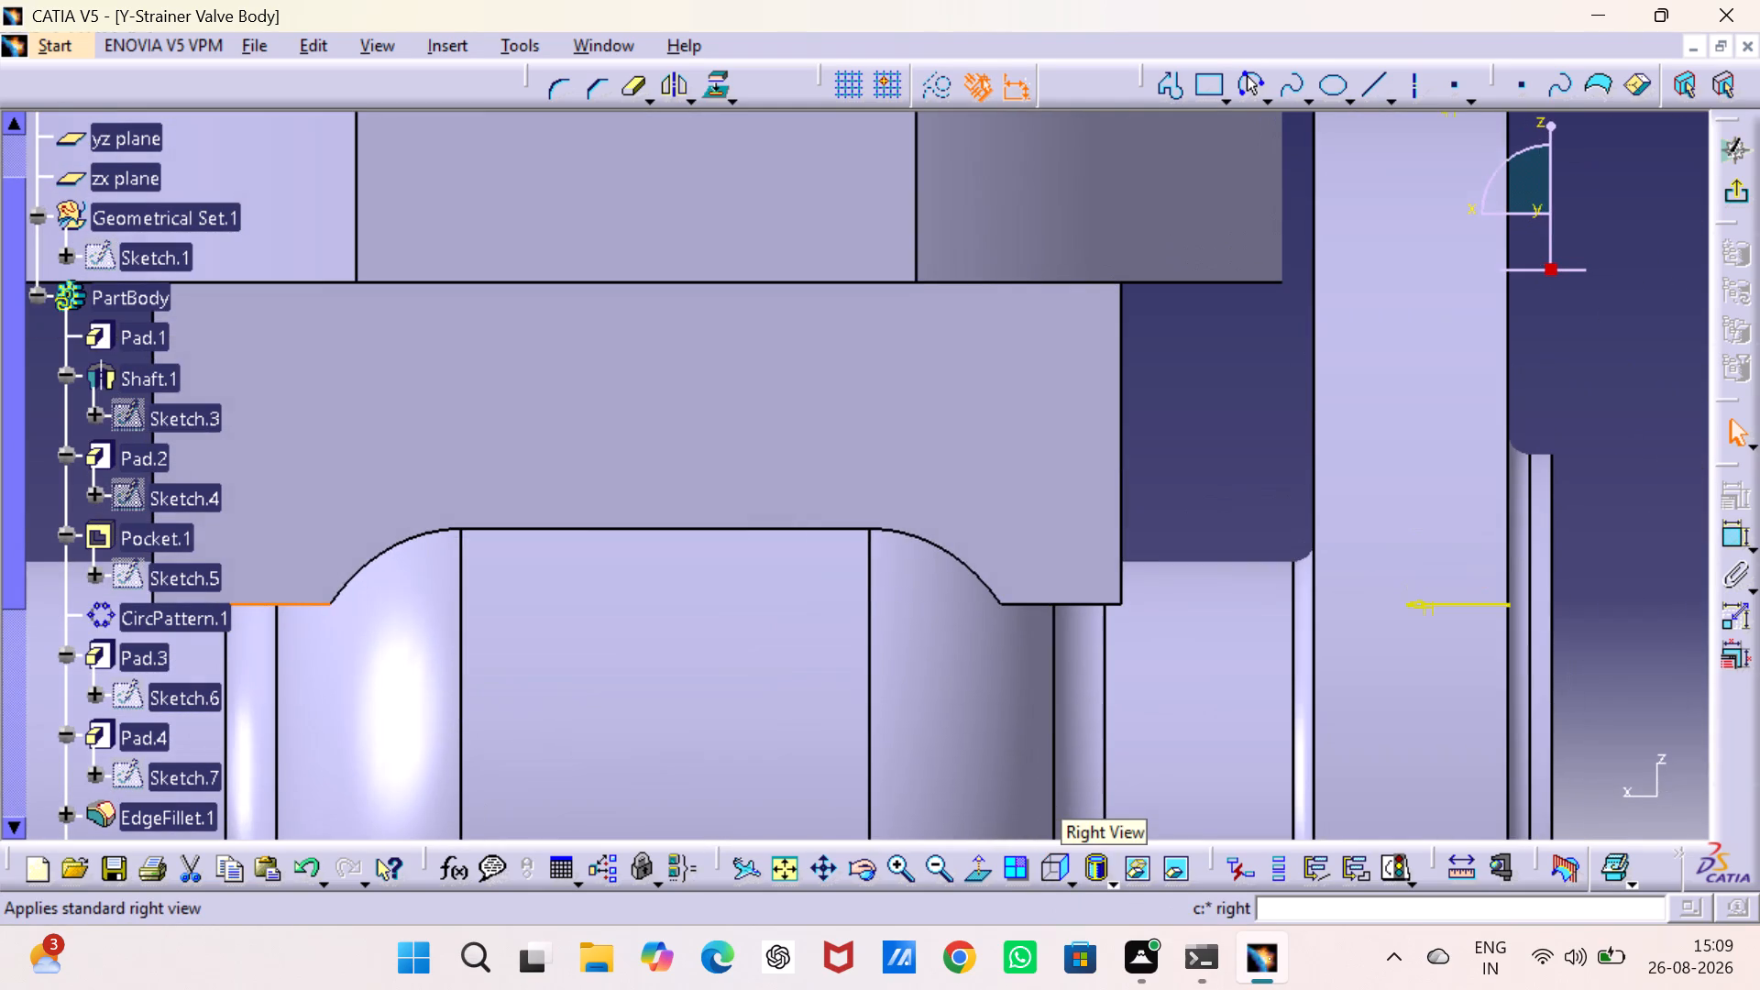
click(1069, 876)
click(1093, 672)
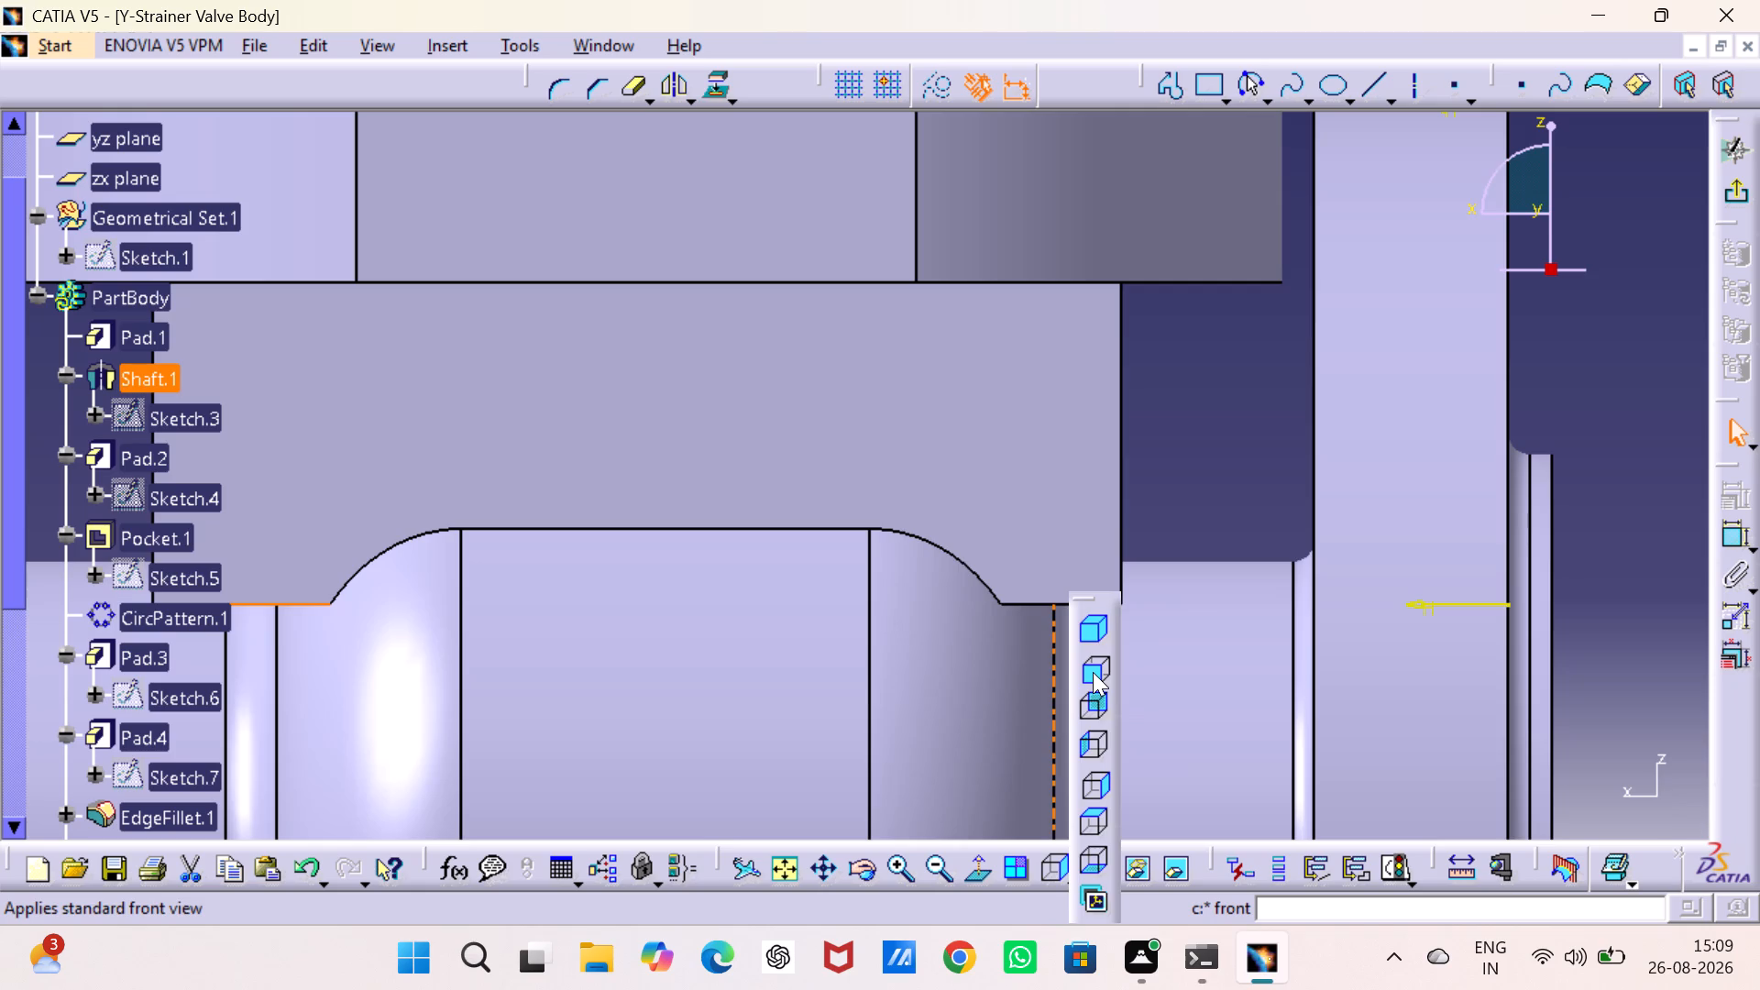
click(781, 869)
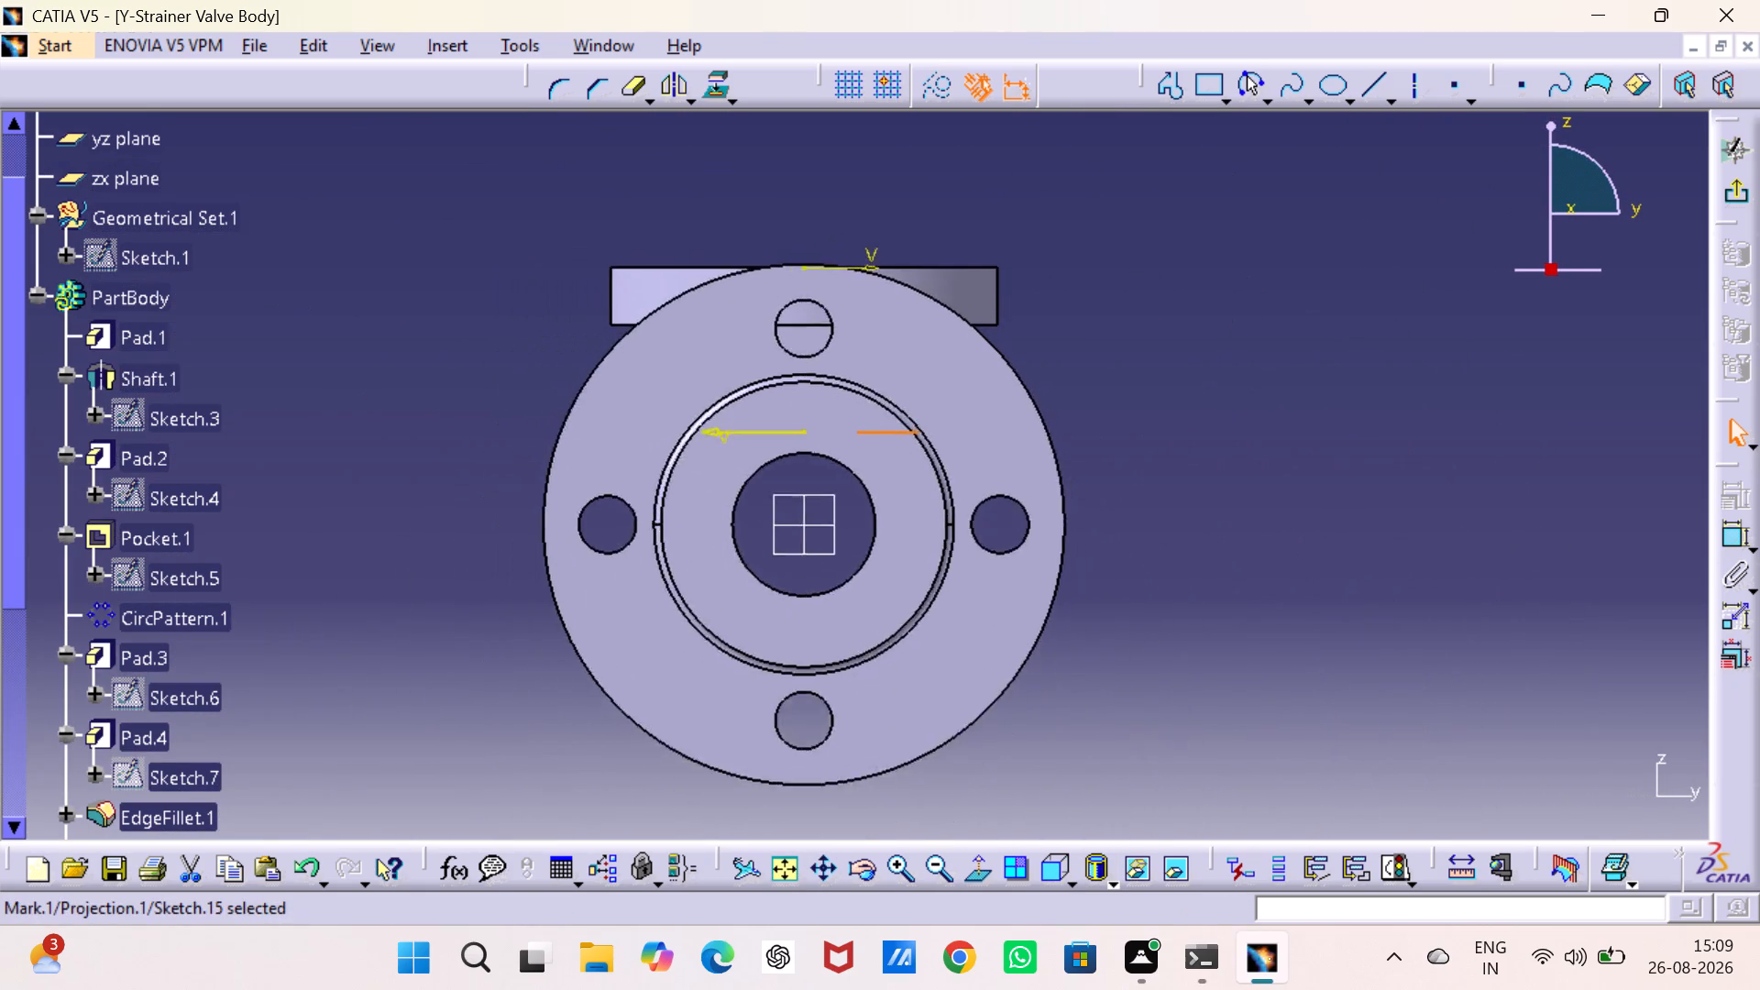
click(1069, 874)
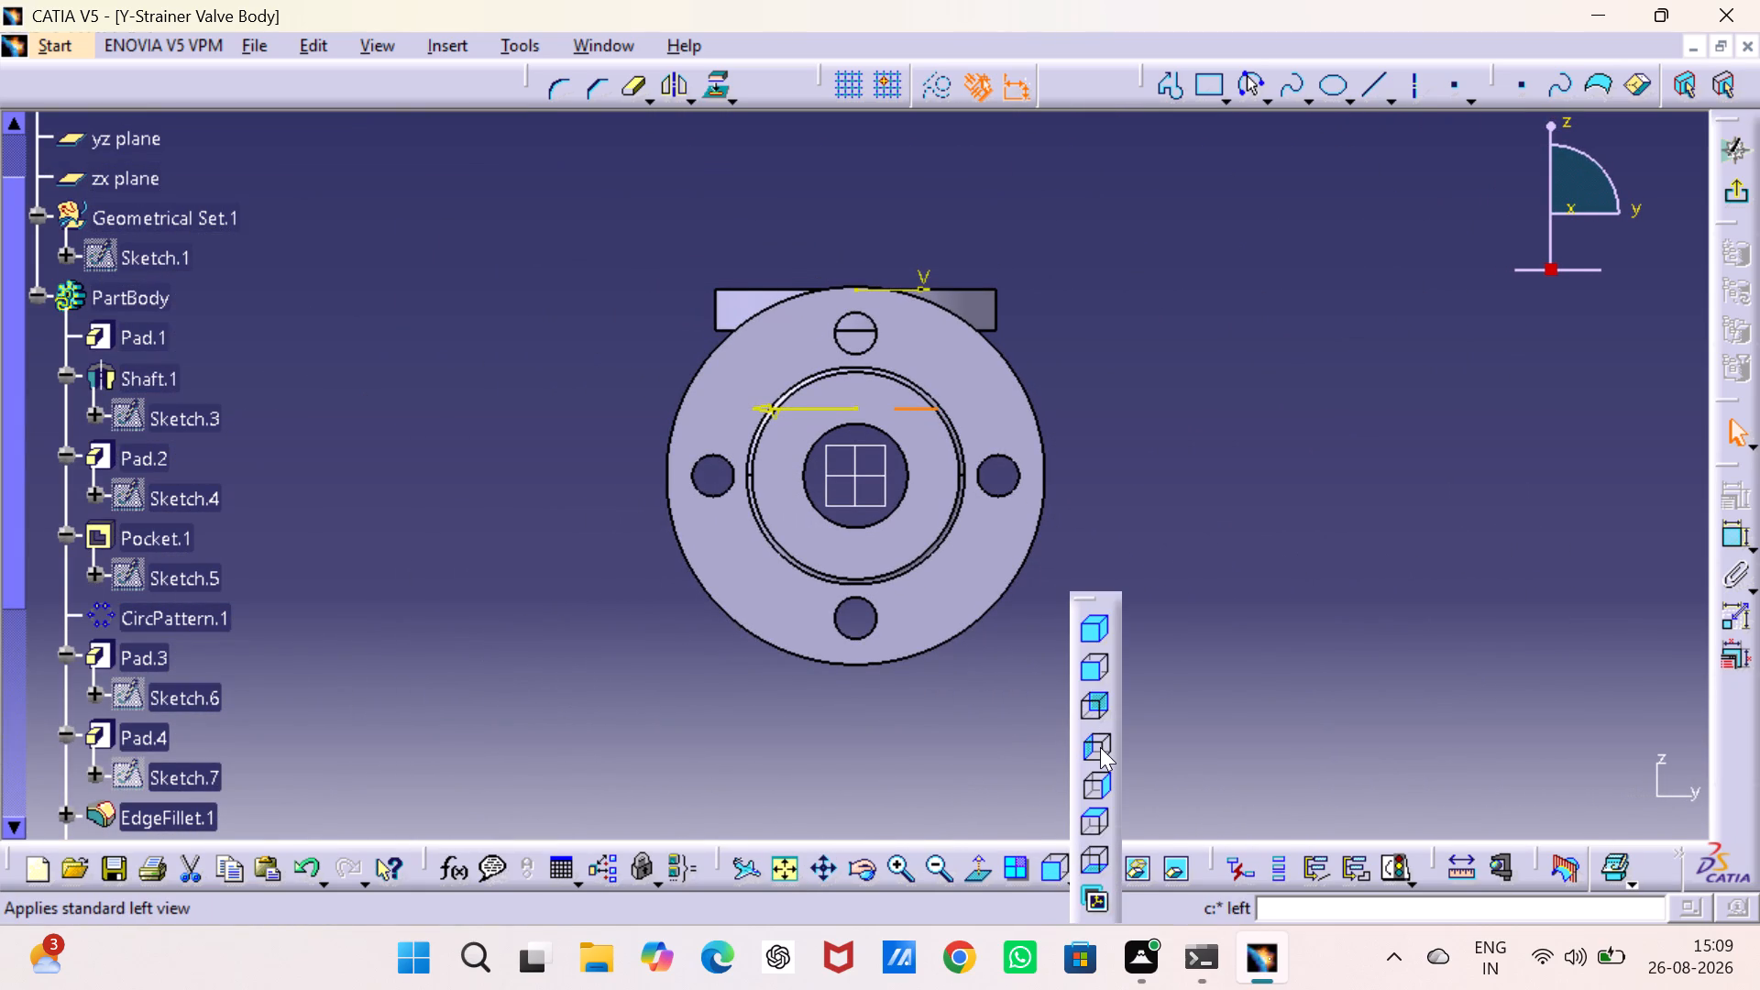
click(1100, 747)
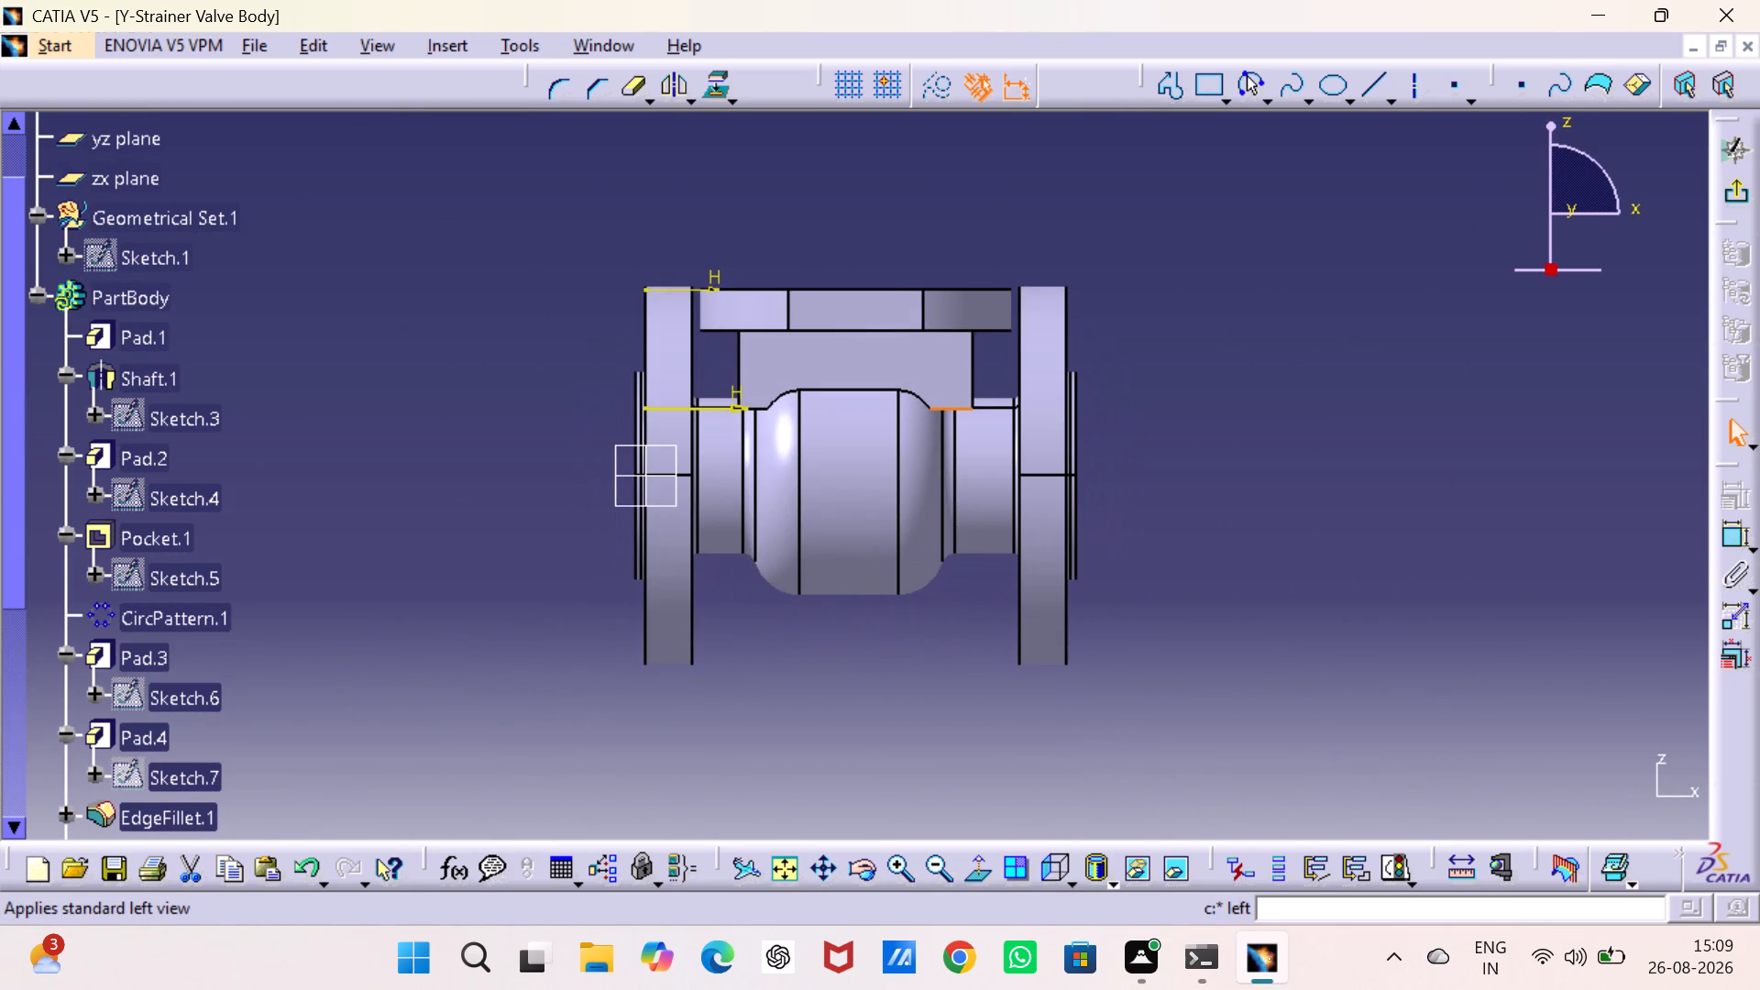
click(1110, 879)
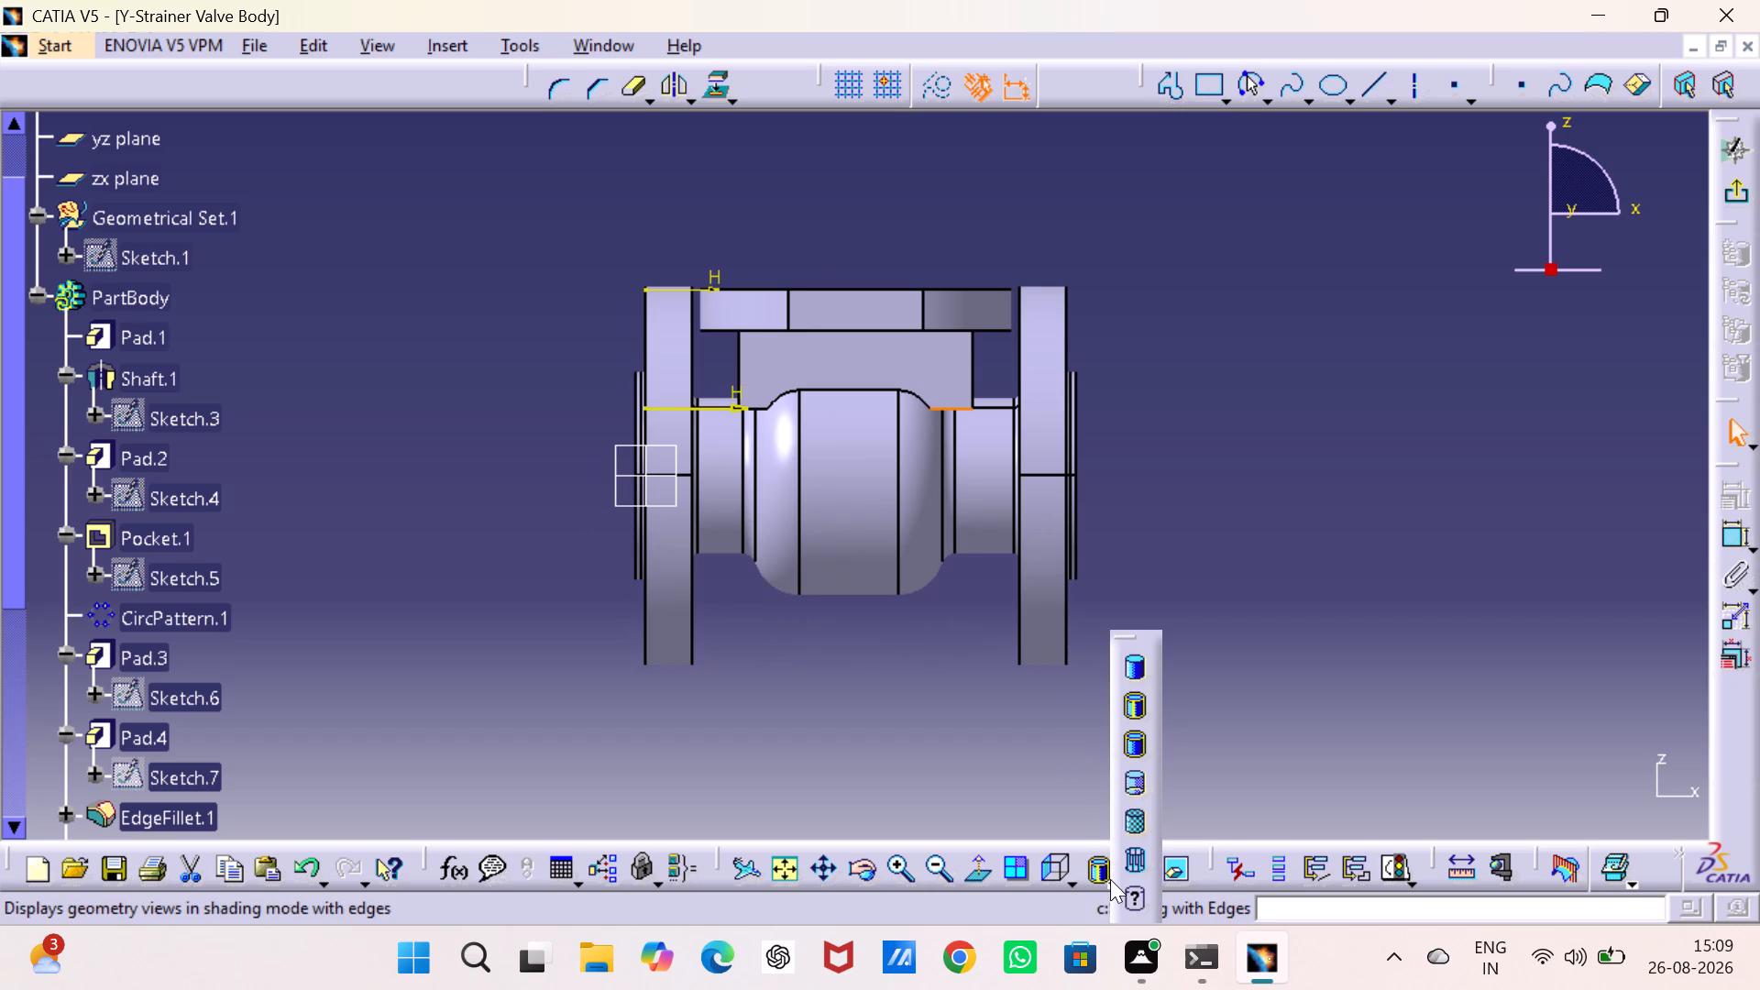
drag(1069, 774, 1070, 784)
click(1070, 885)
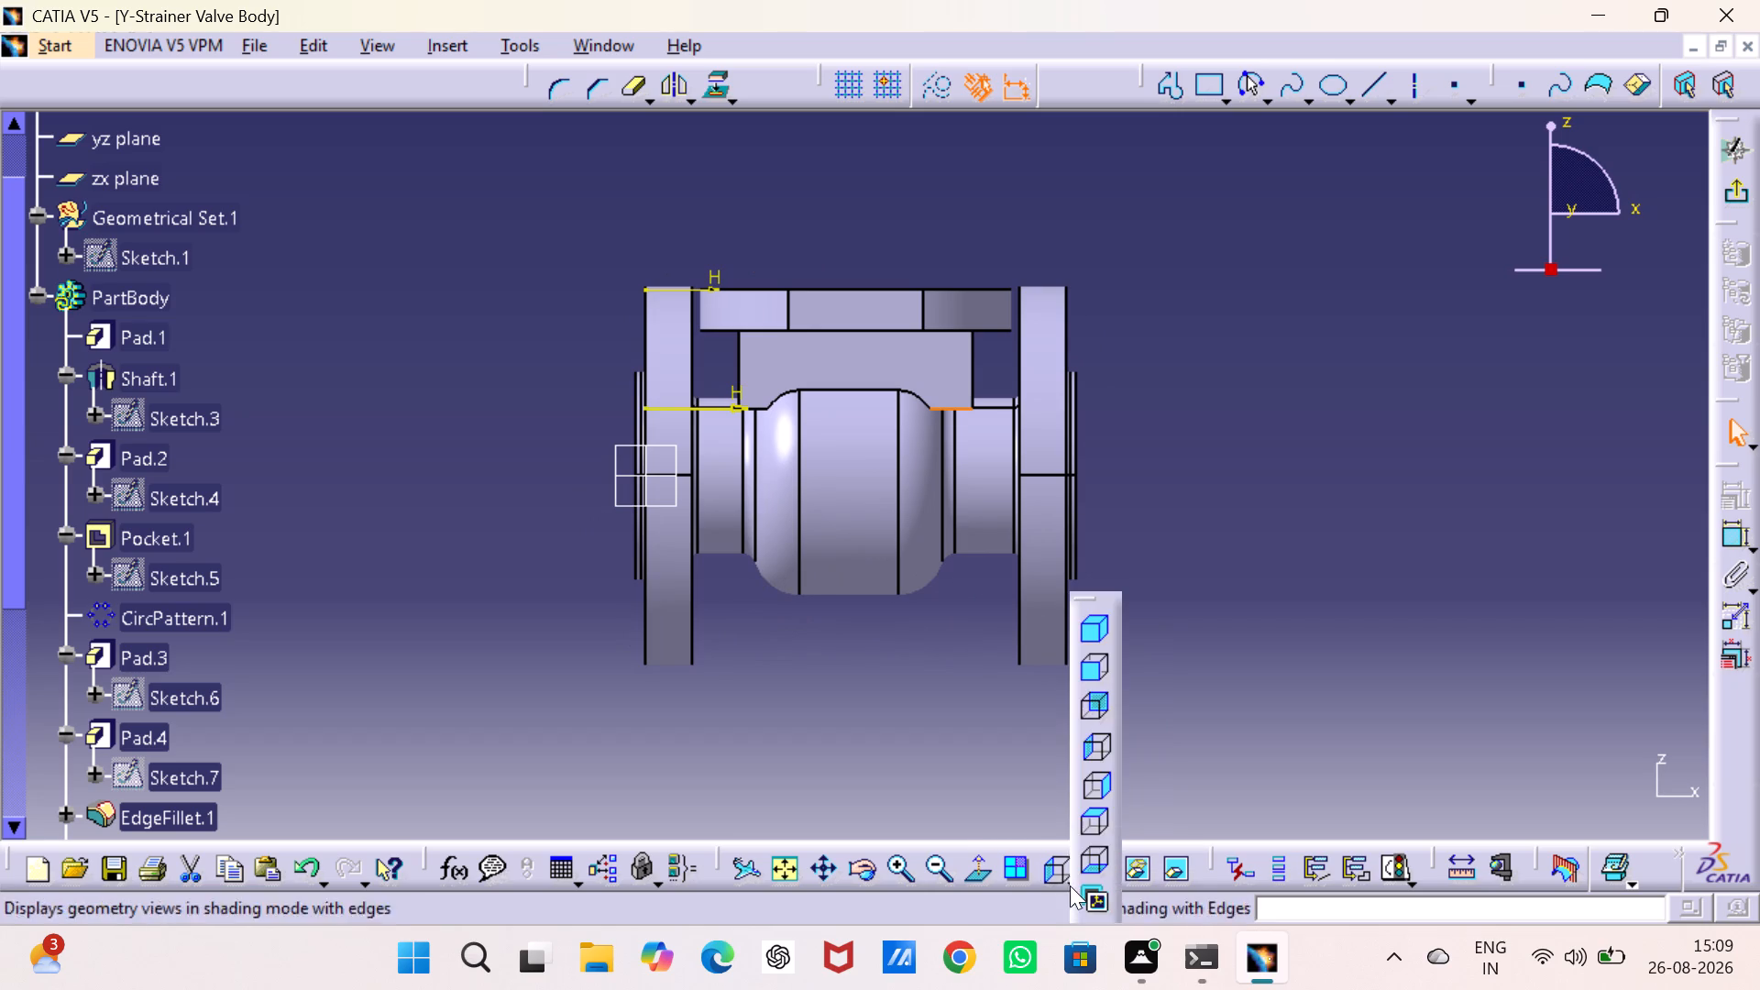
click(1091, 827)
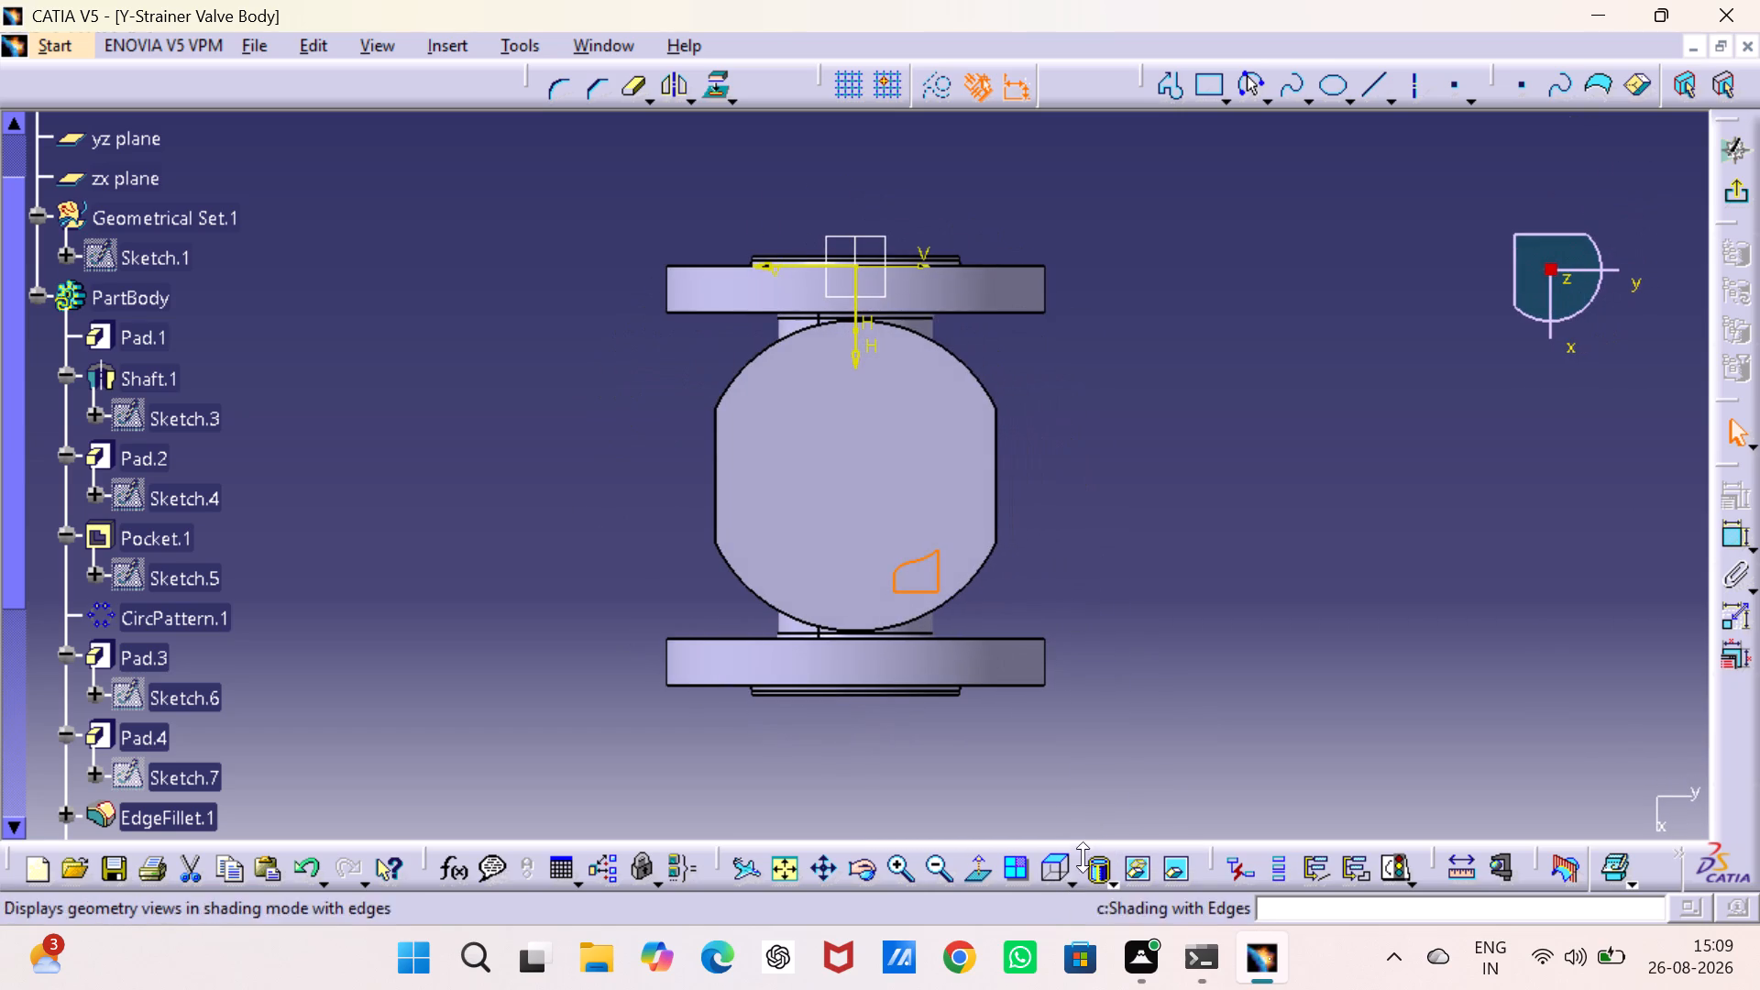
click(1073, 876)
click(1087, 861)
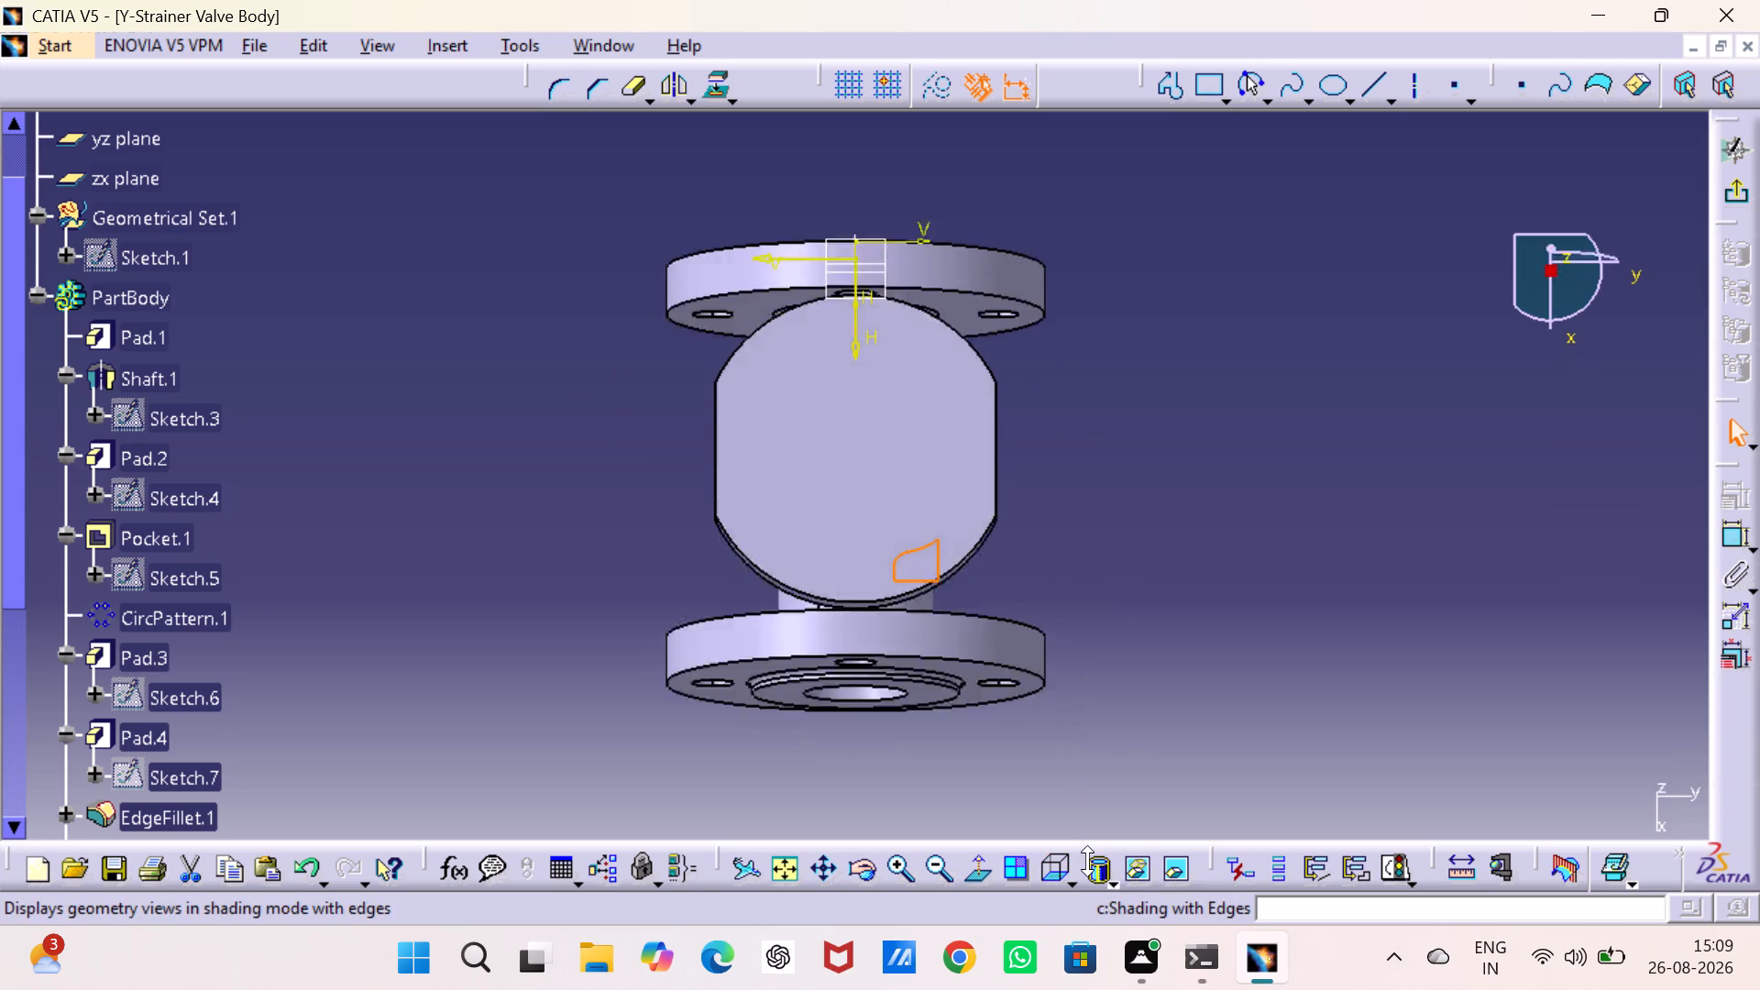
click(1161, 584)
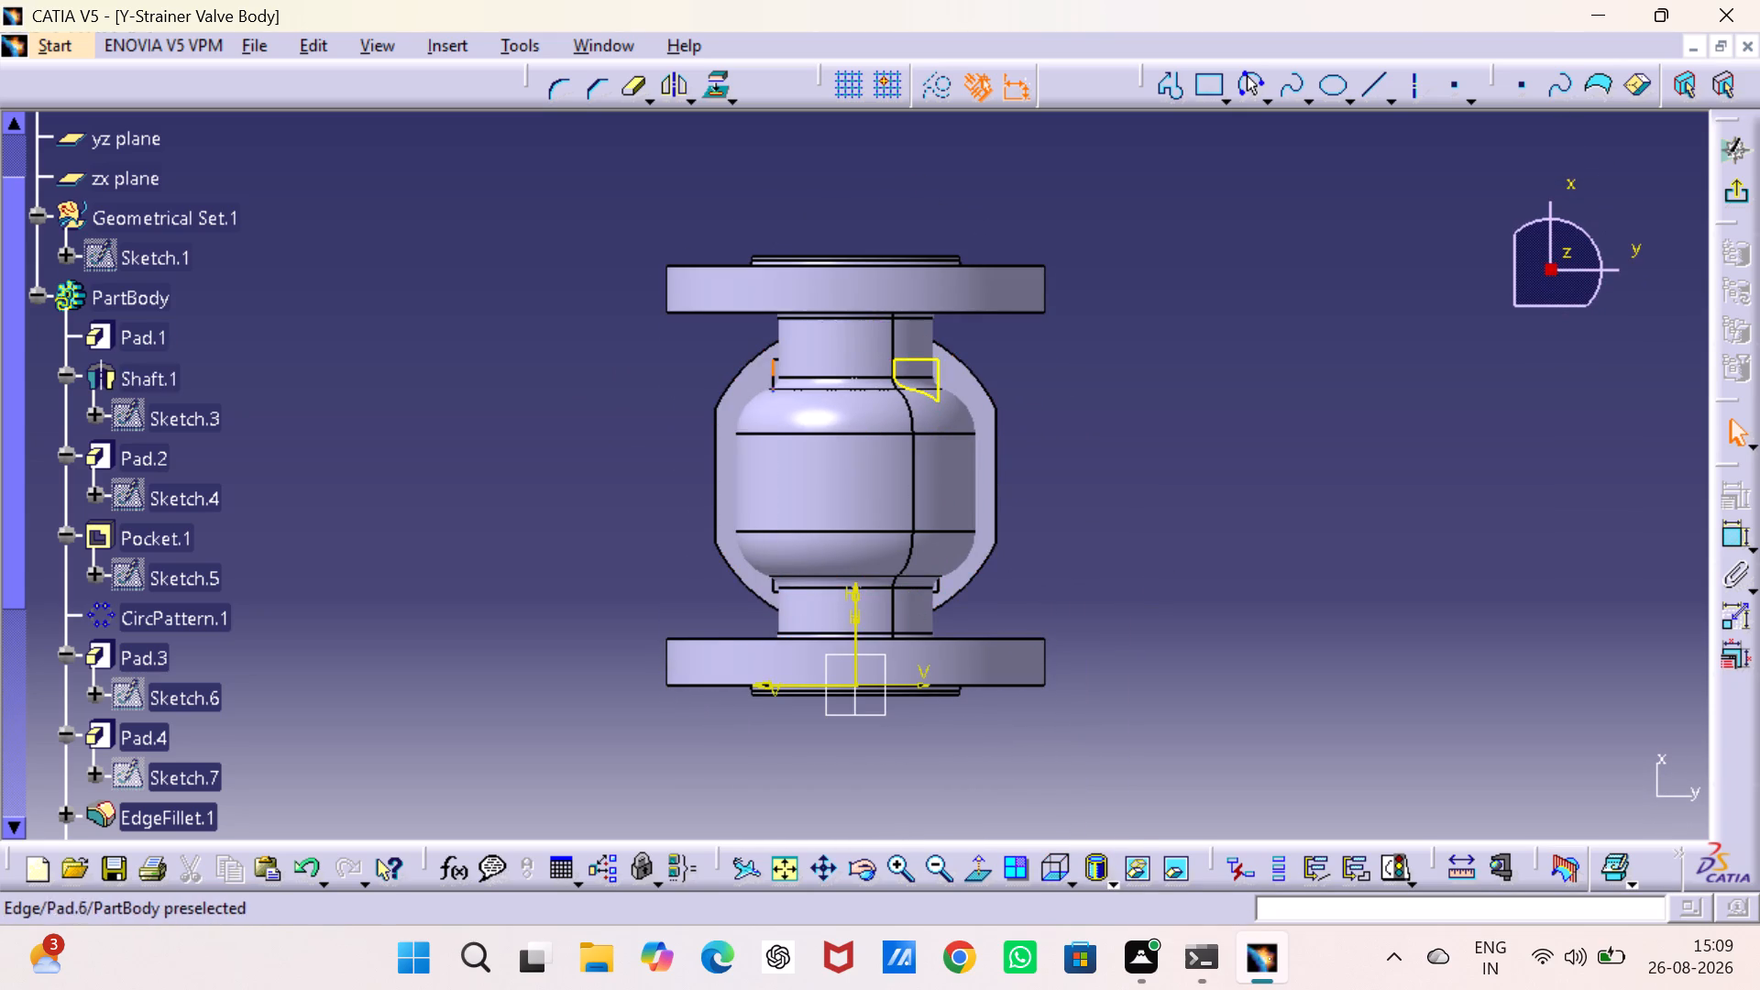
Project both small underside pad faces at the neck nearer the sketch origin into the sketch.
triple_click(900, 865)
triple_click(900, 865)
triple_click(900, 865)
triple_click(900, 865)
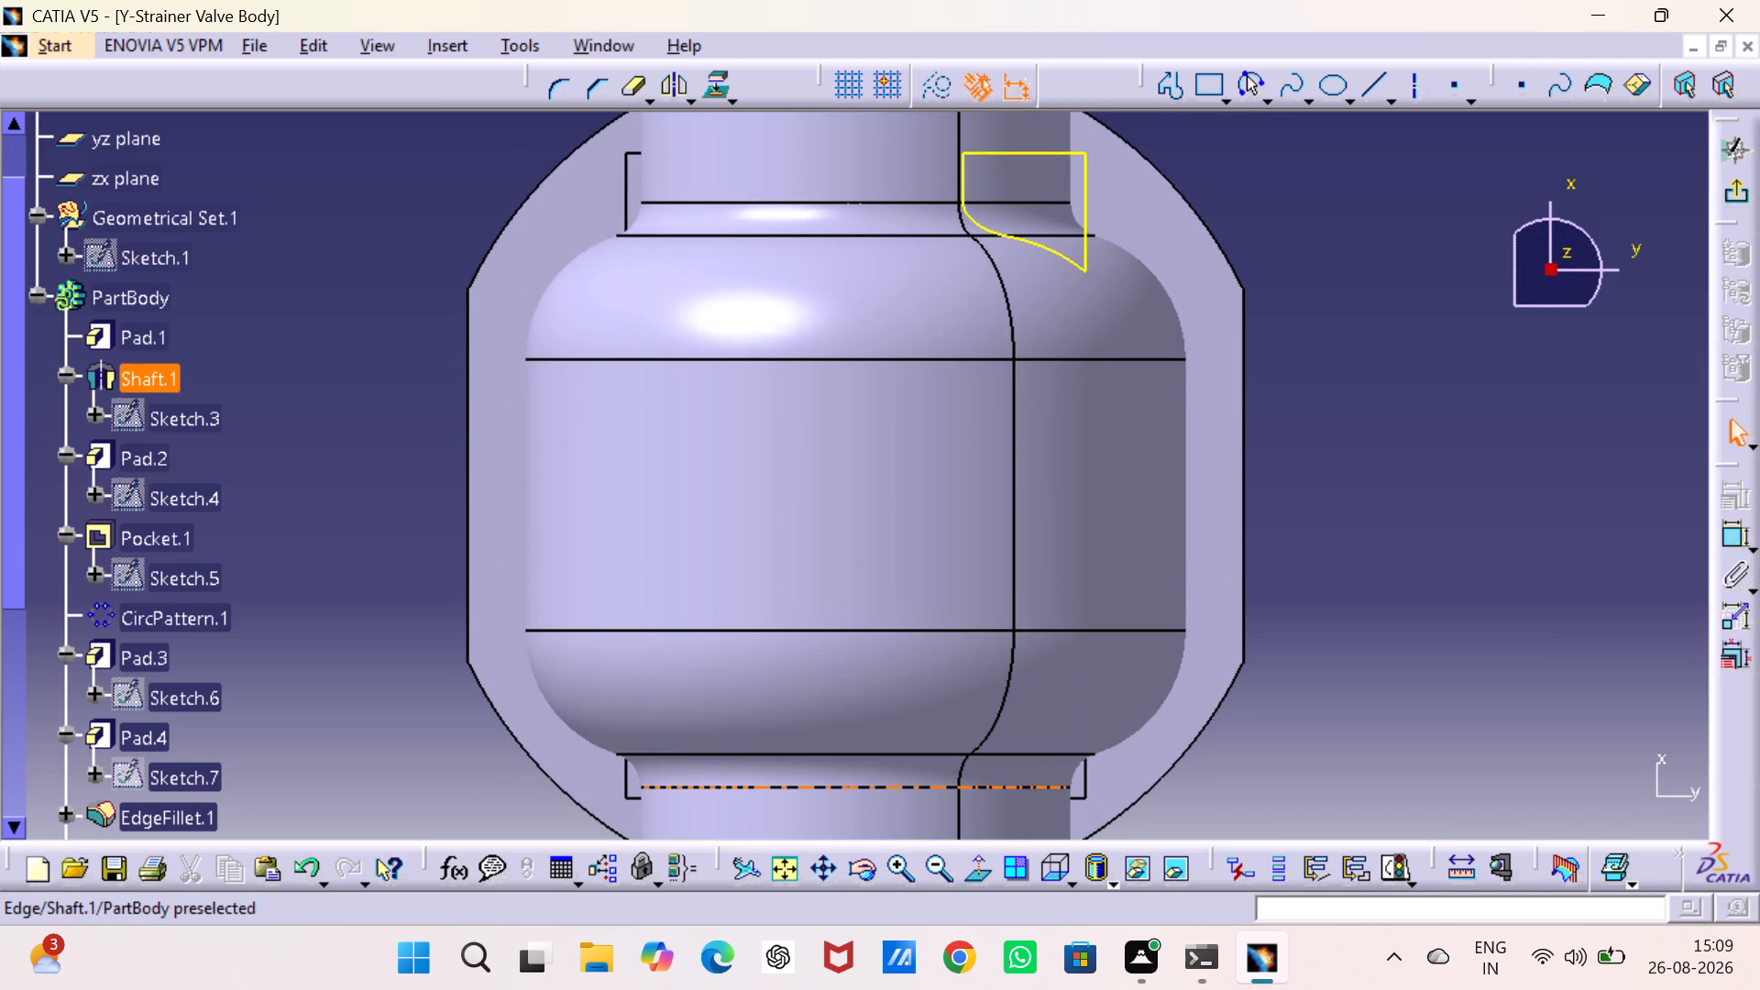
middle_drag(1077, 784, 992, 575)
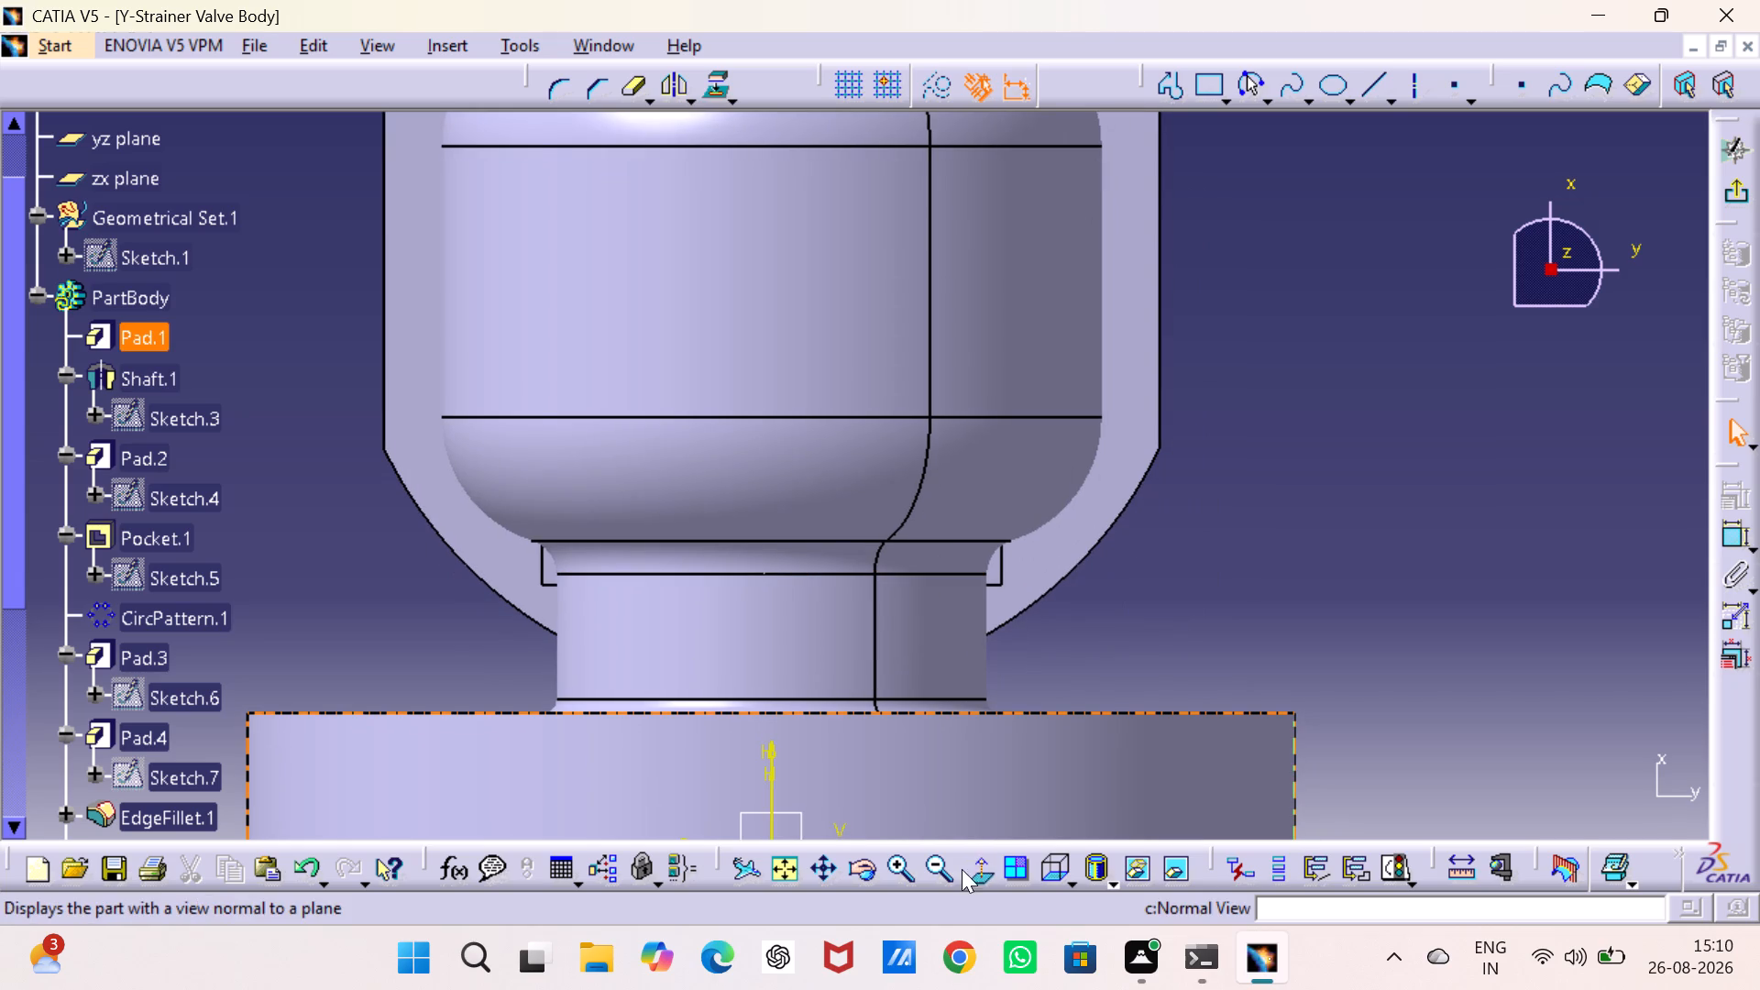
triple_click(896, 862)
triple_click(896, 862)
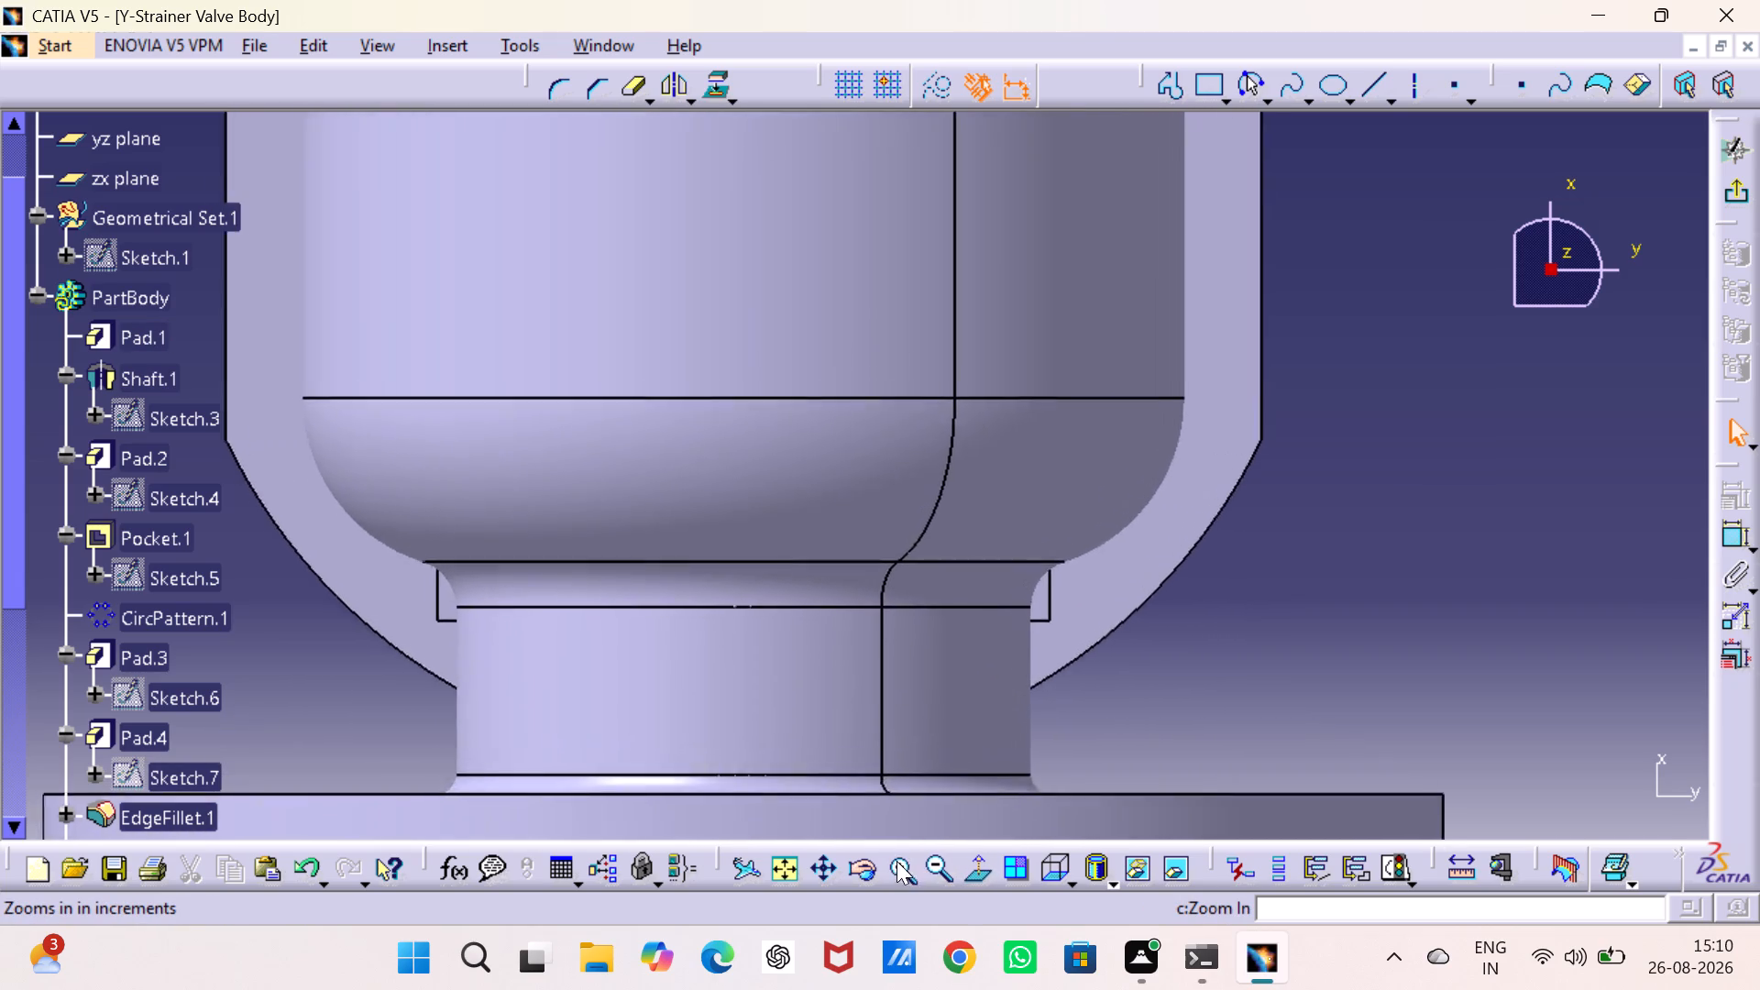
click(1106, 651)
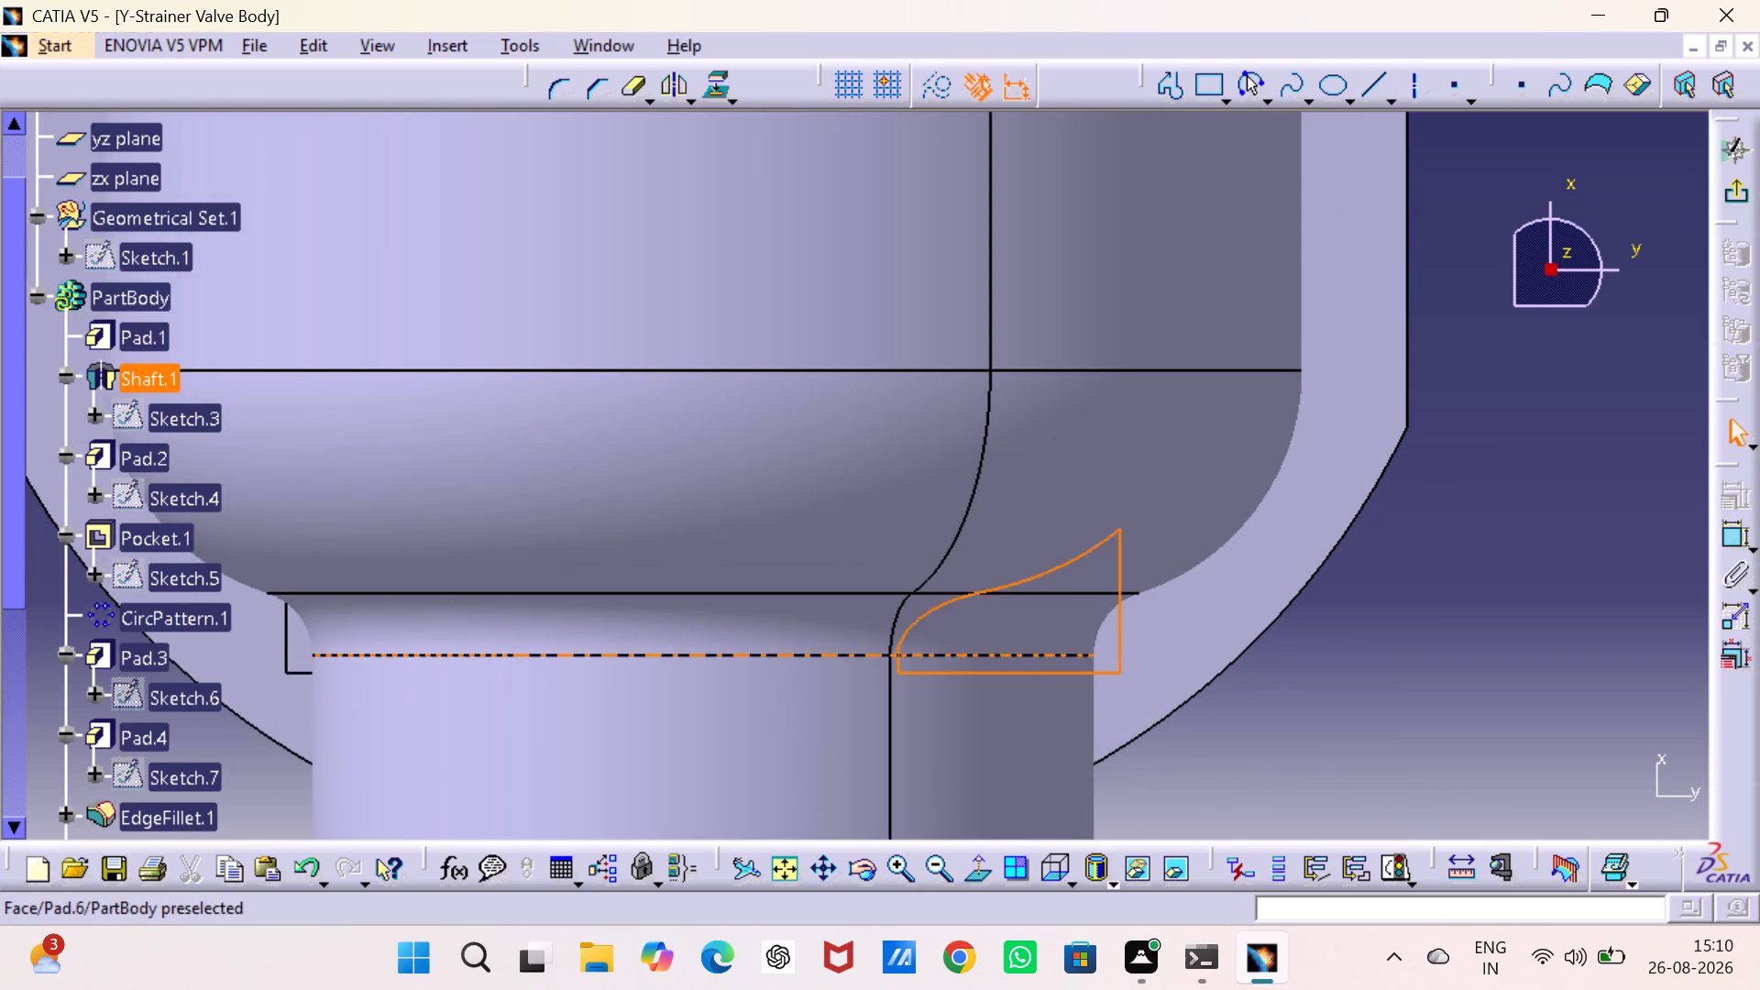
click(713, 86)
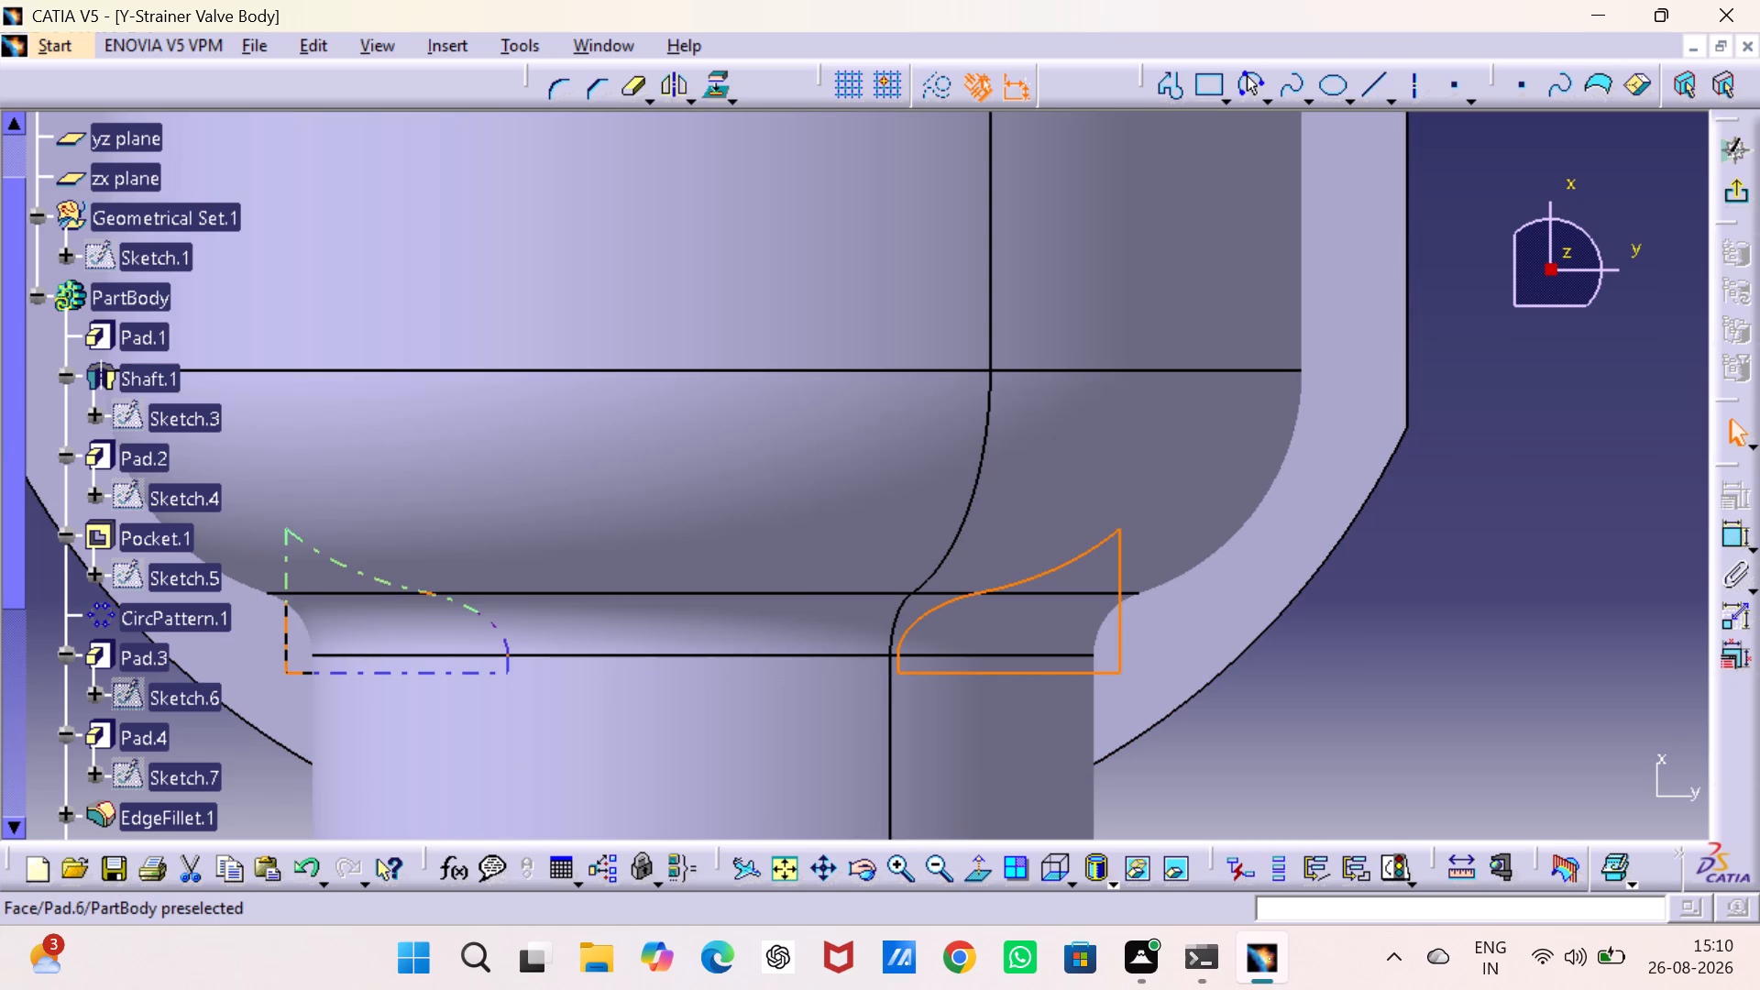
click(295, 650)
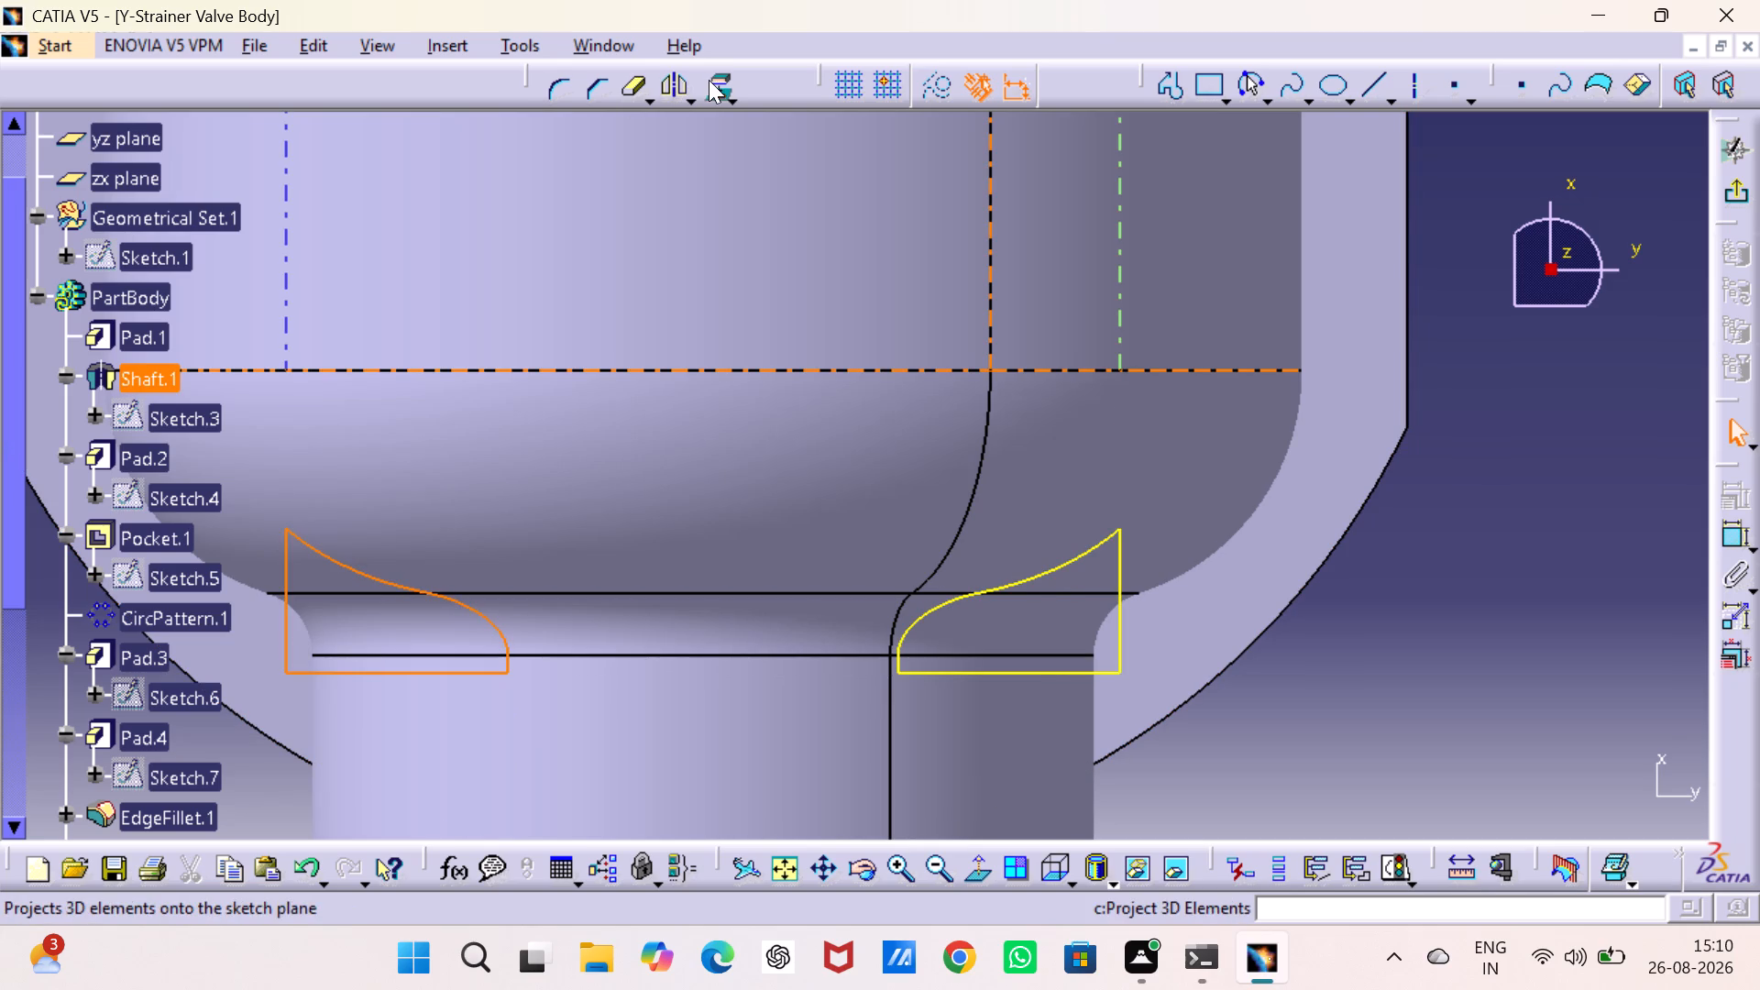
click(709, 80)
click(727, 313)
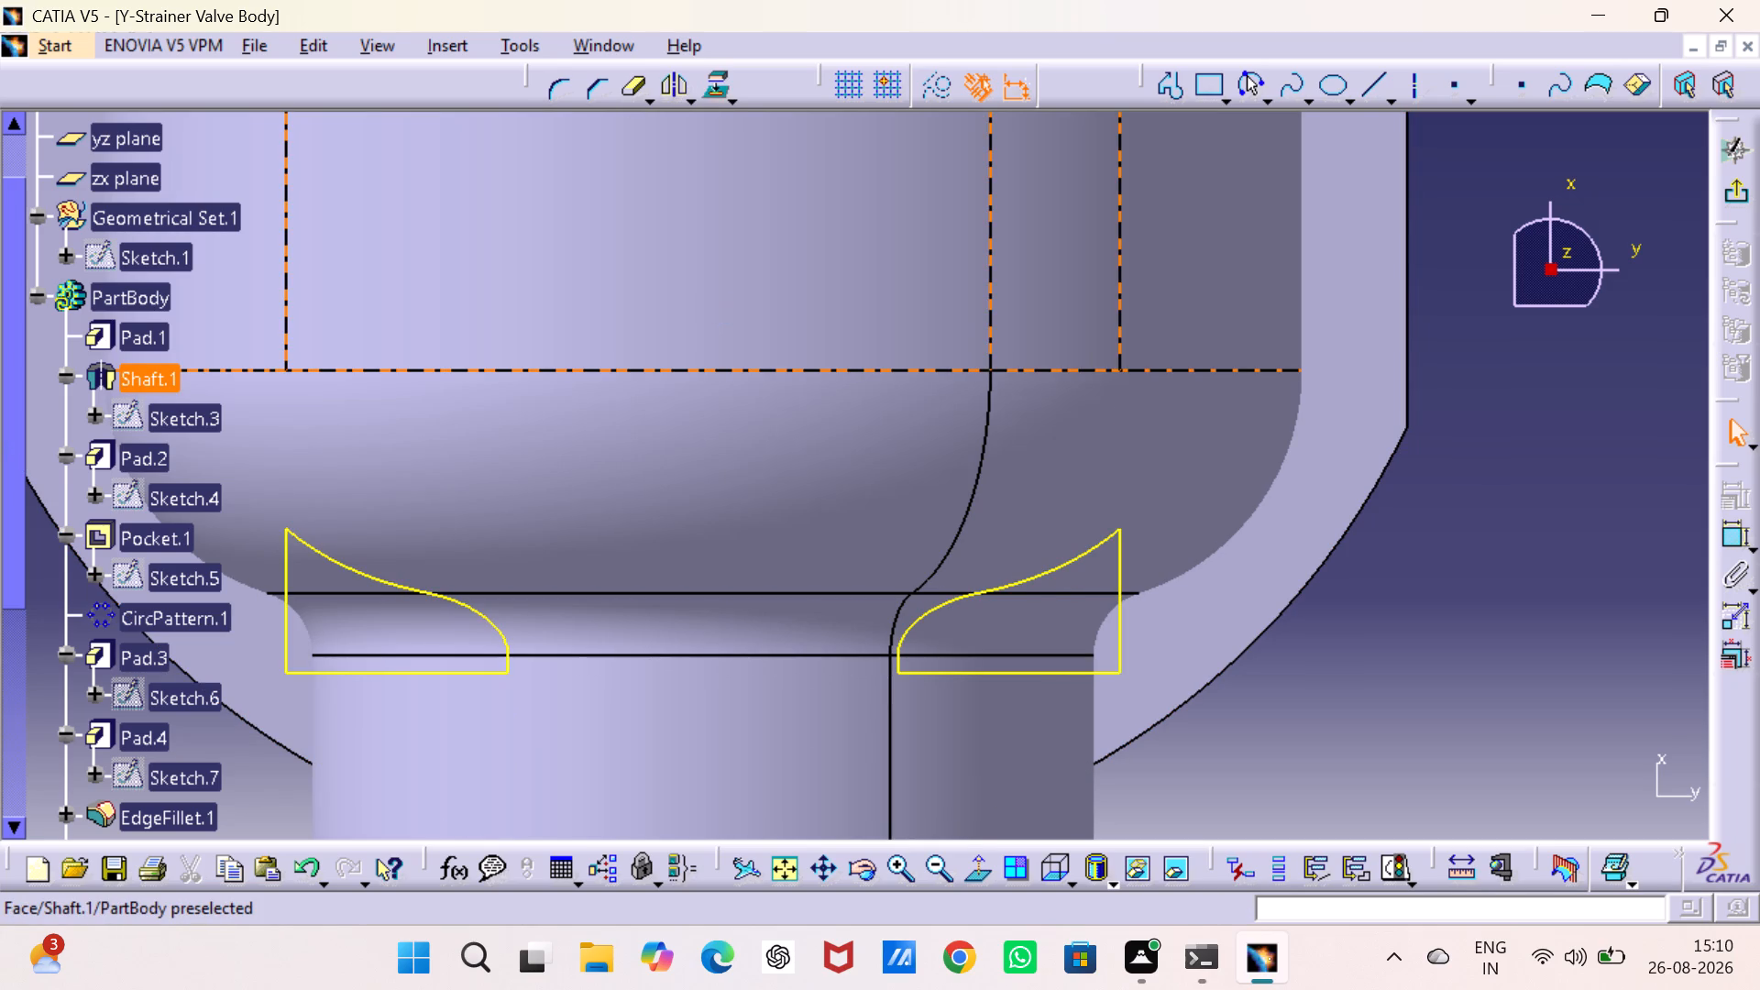
Project the remaining small underside pad face at the neck farther from the origin and exit the sketch.
middle_drag(727, 313, 909, 636)
scroll(727, 313, down, 1)
middle_drag(791, 386, 884, 687)
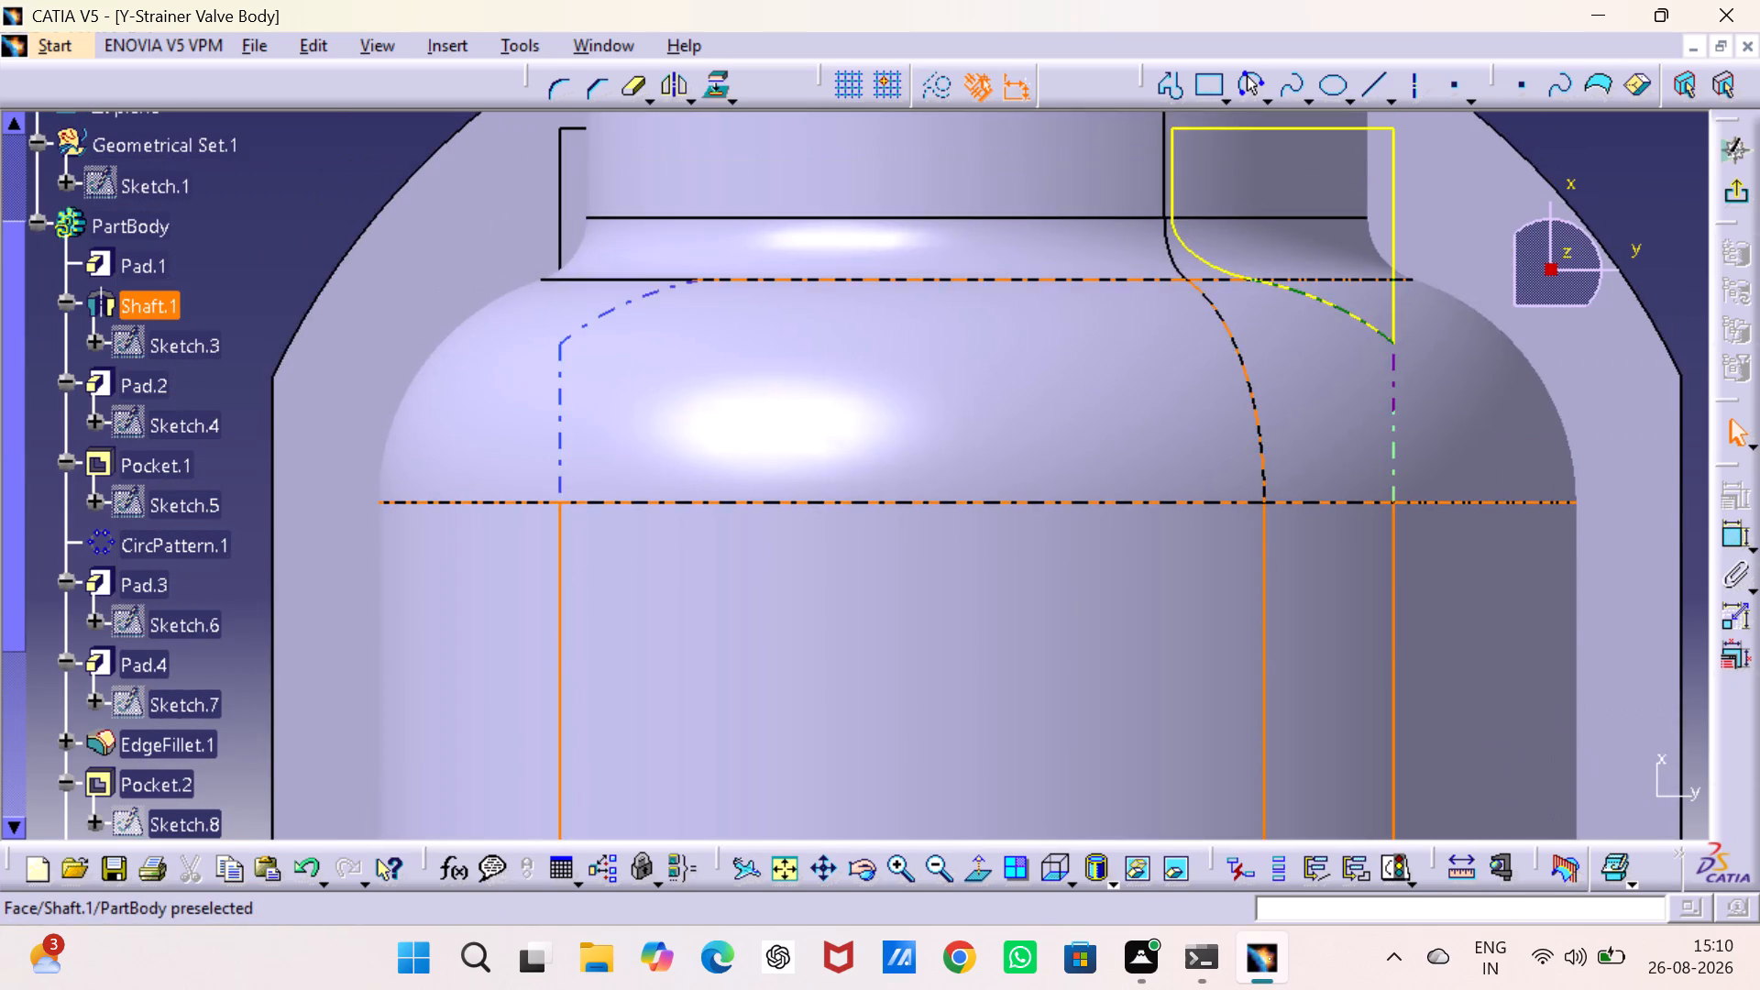
middle_drag(841, 451, 946, 709)
click(682, 437)
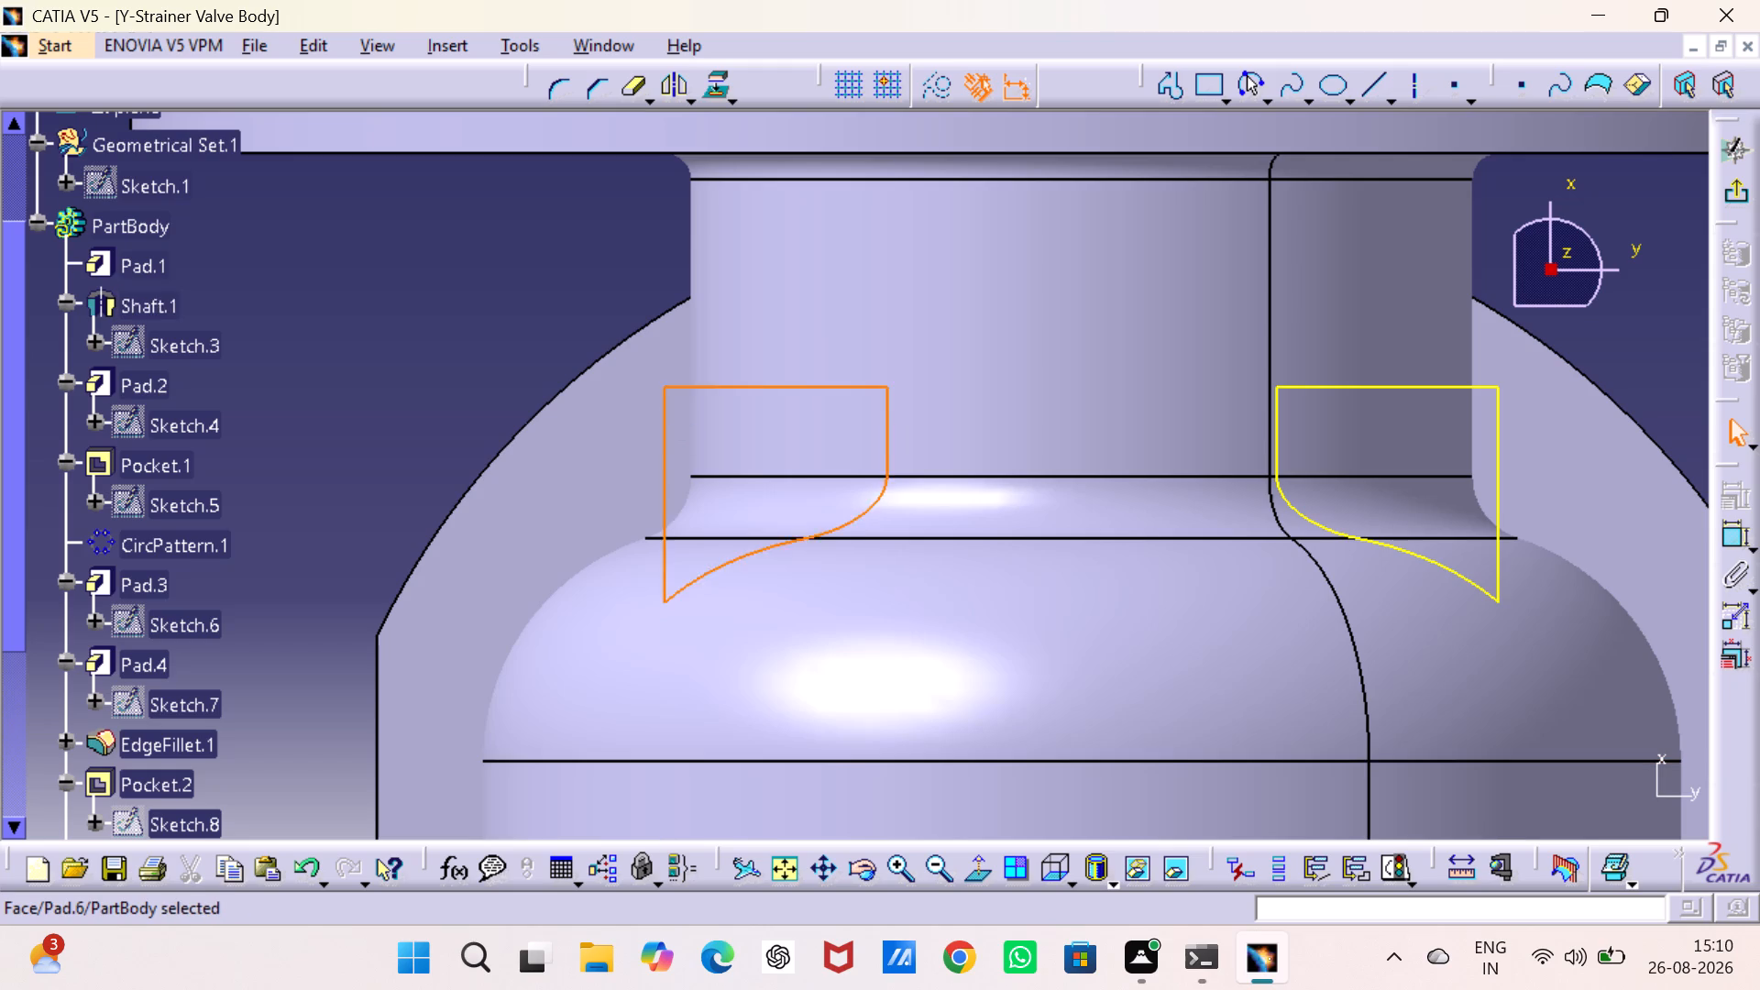
click(630, 90)
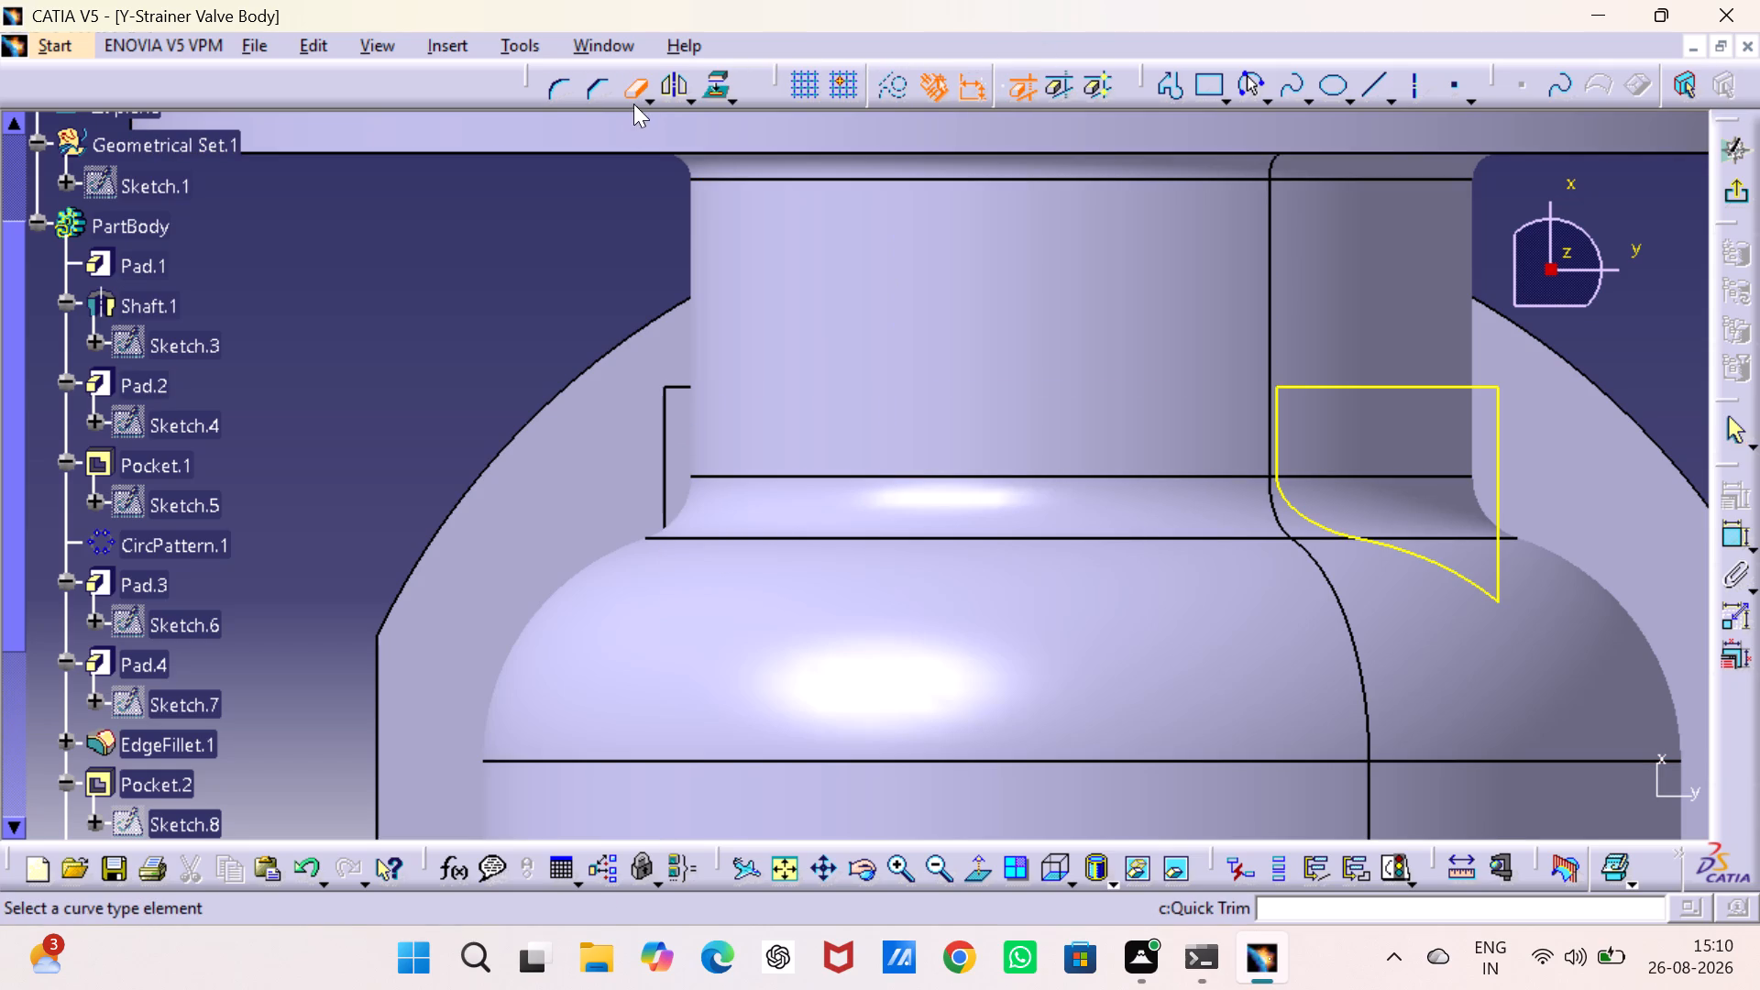
click(632, 93)
click(705, 94)
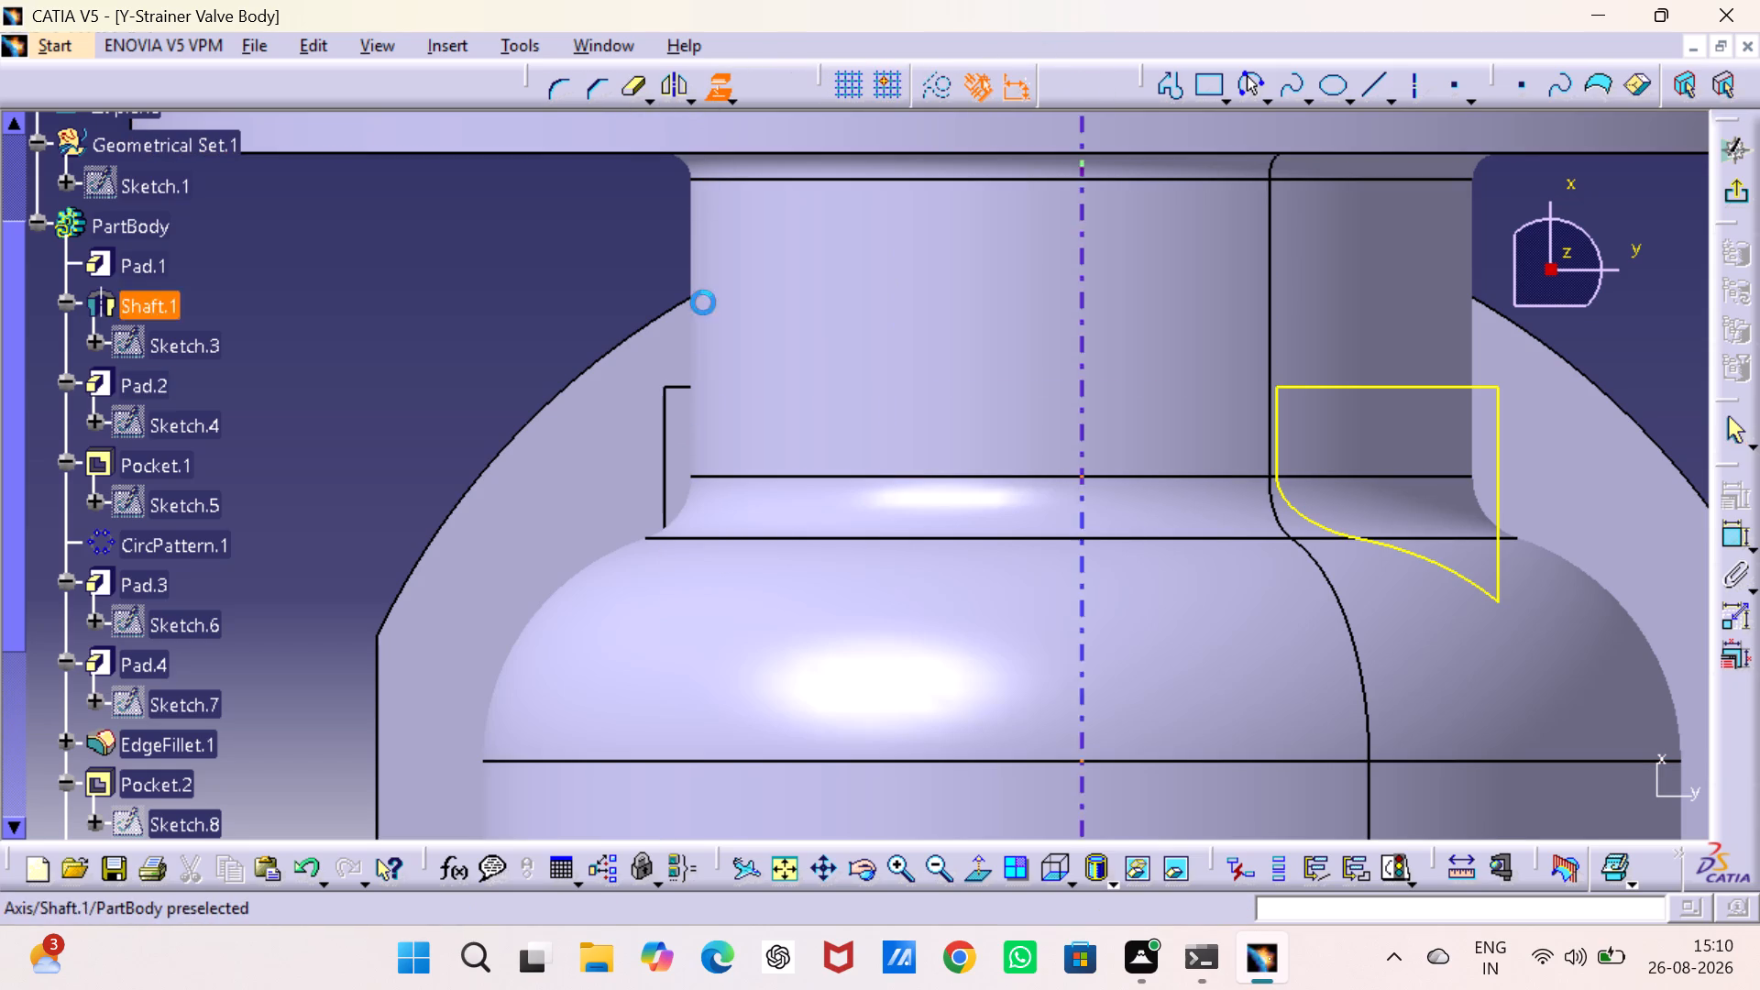
click(684, 418)
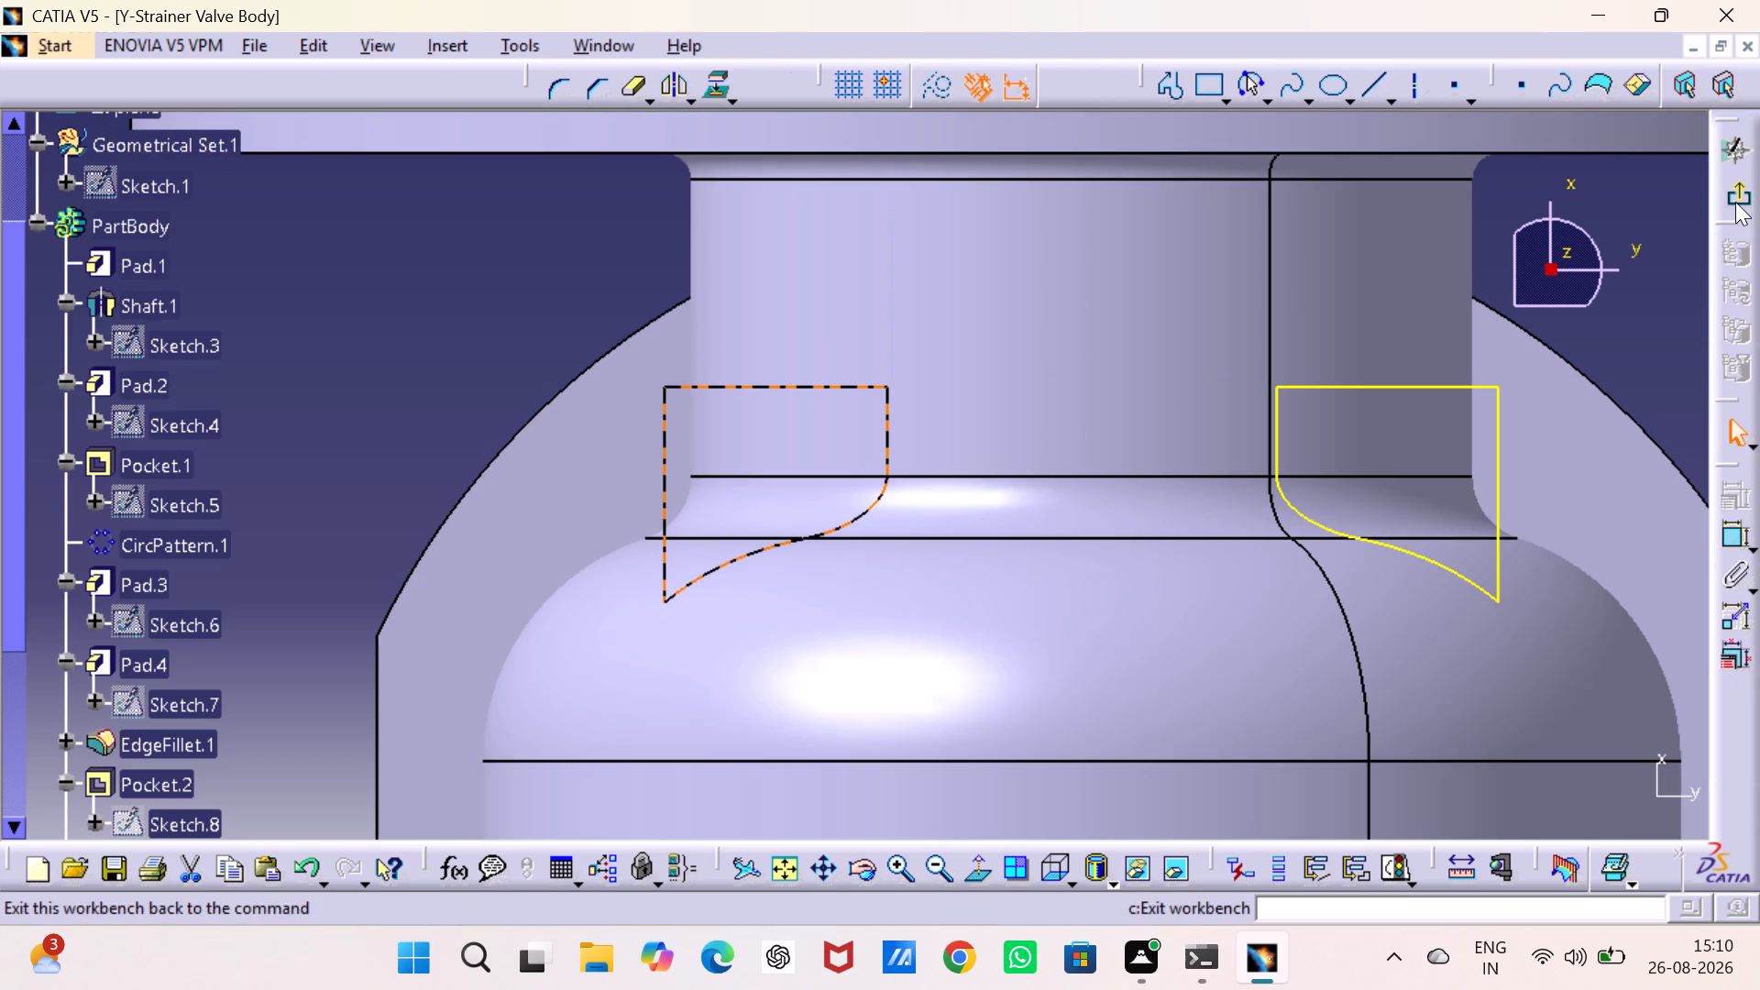
click(1729, 192)
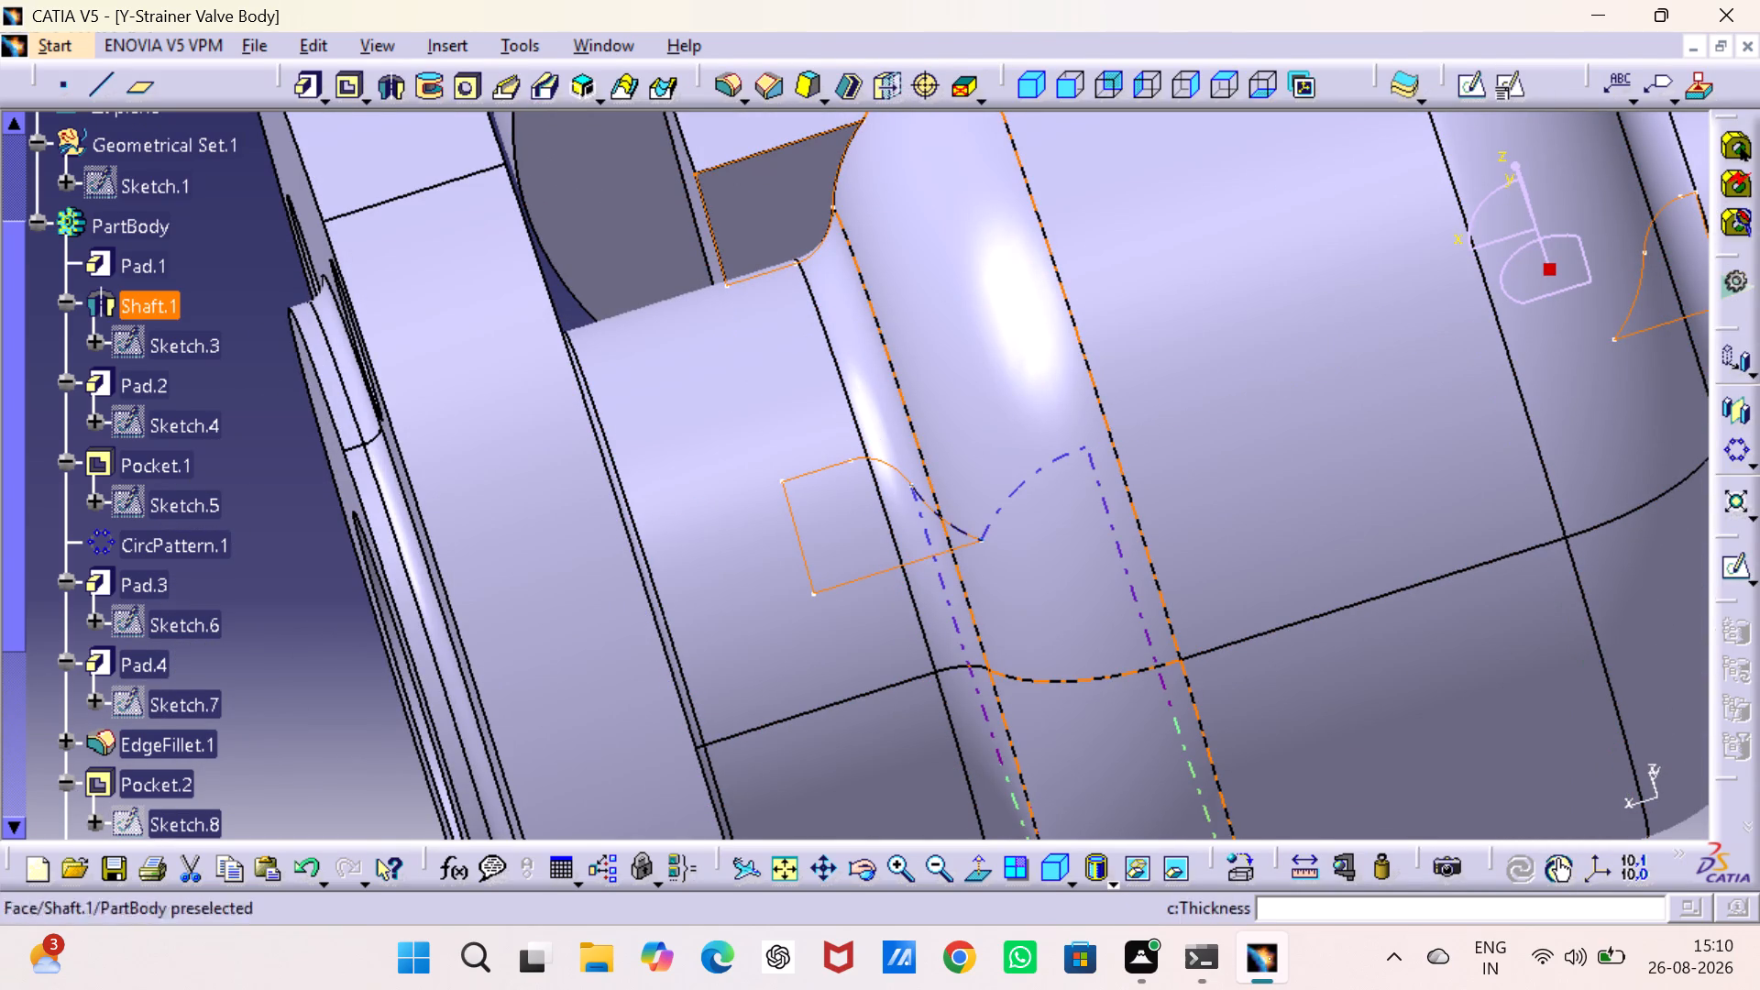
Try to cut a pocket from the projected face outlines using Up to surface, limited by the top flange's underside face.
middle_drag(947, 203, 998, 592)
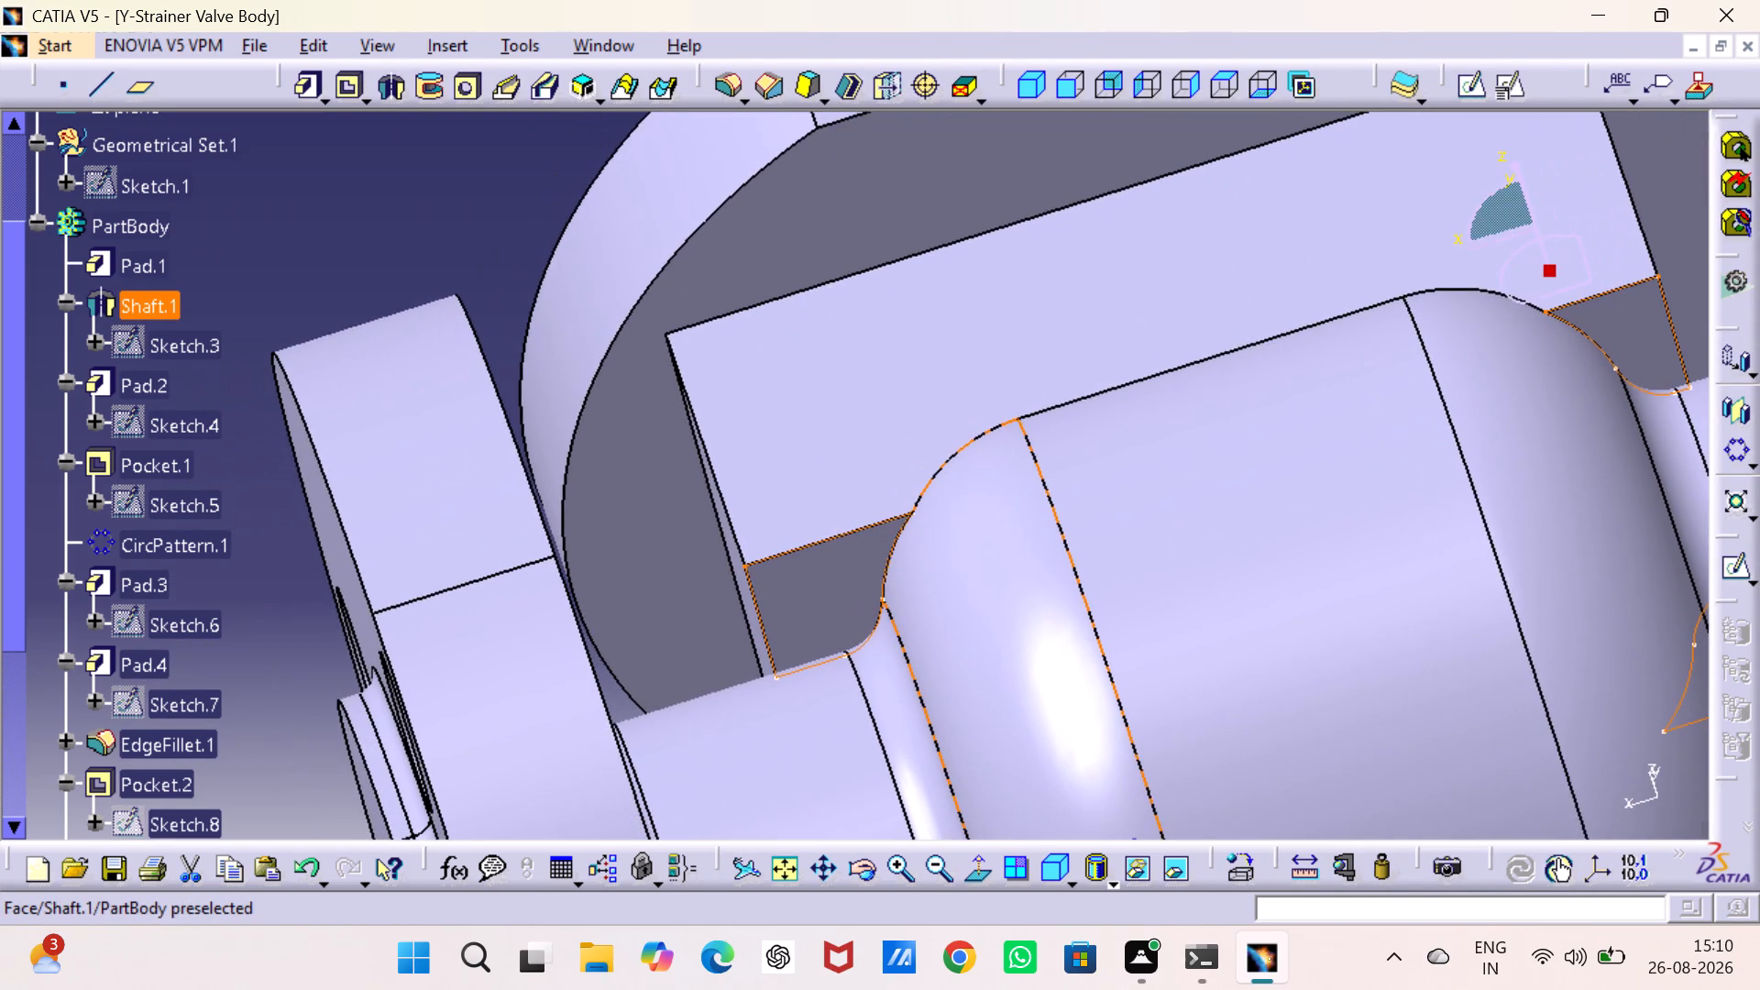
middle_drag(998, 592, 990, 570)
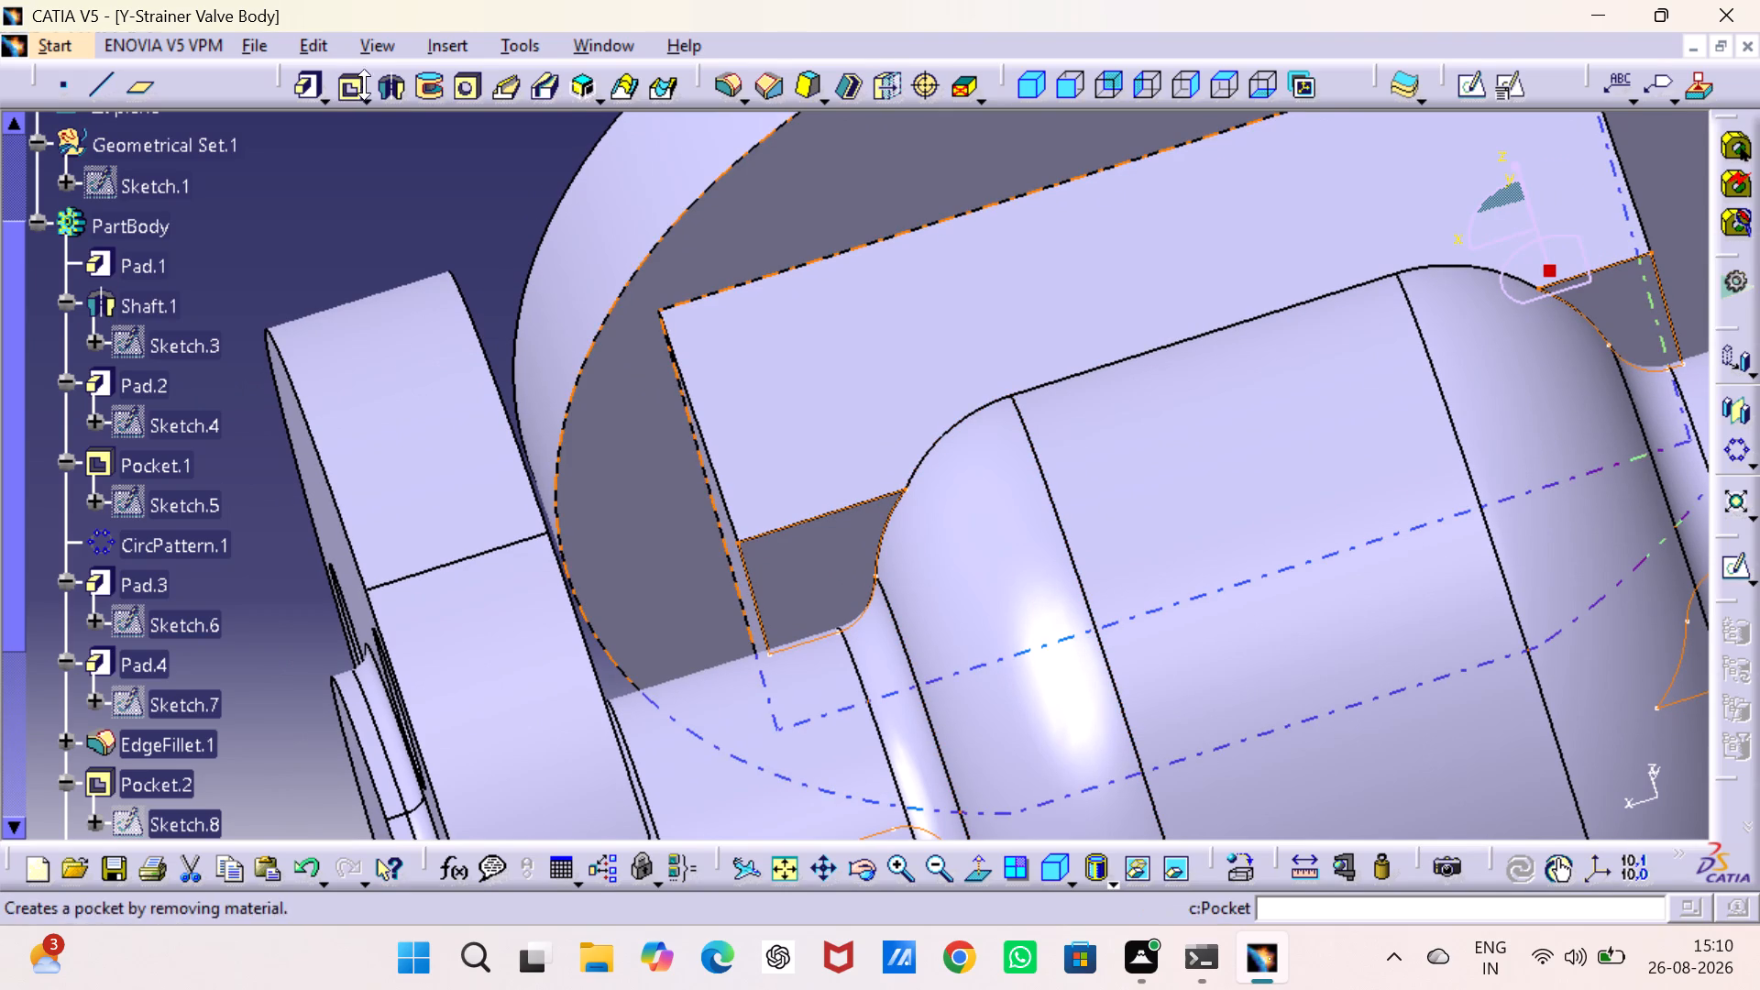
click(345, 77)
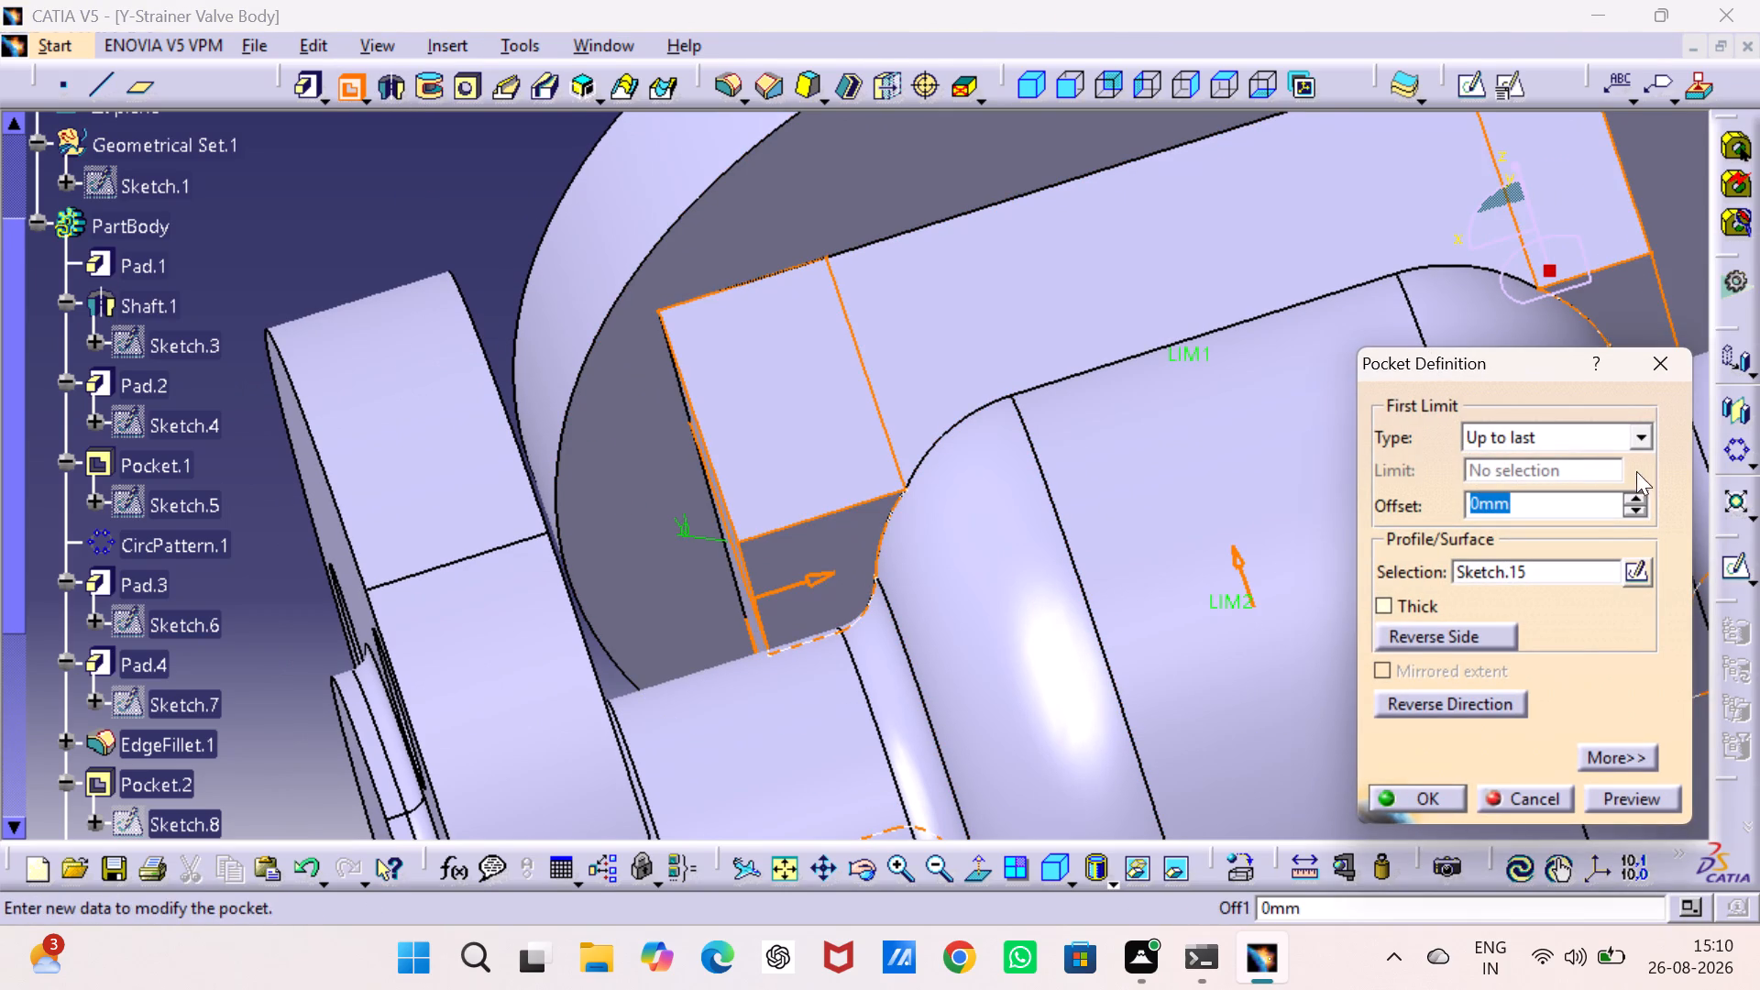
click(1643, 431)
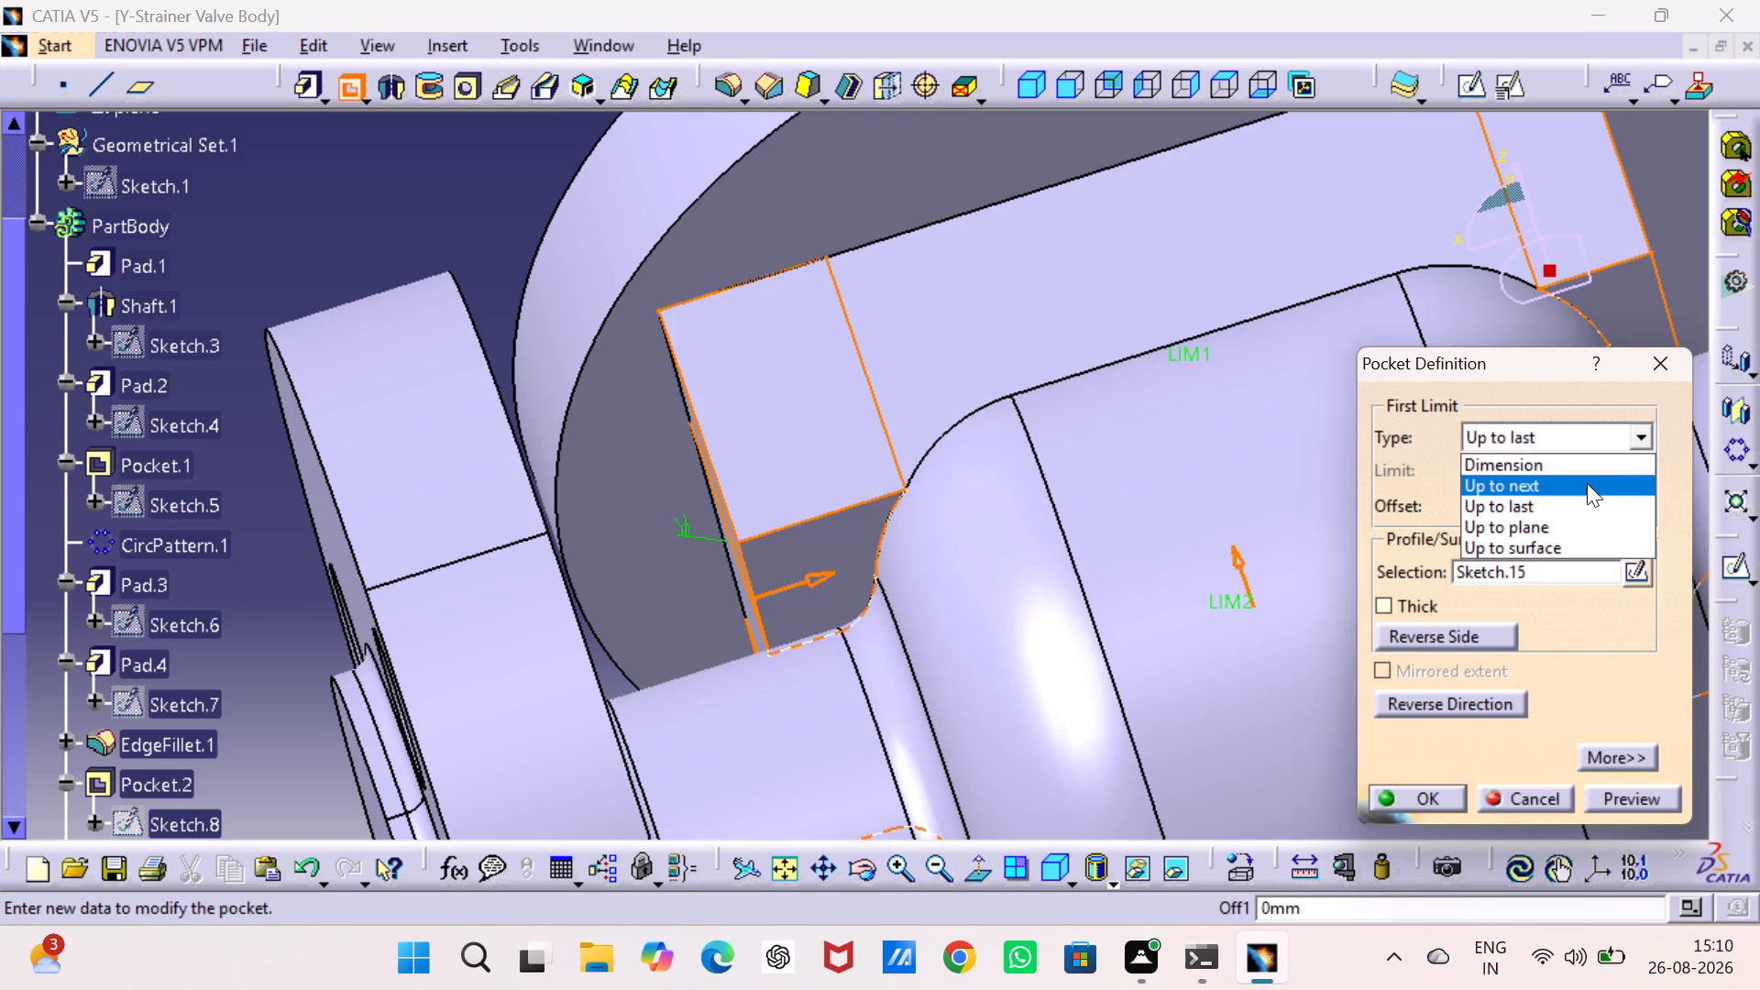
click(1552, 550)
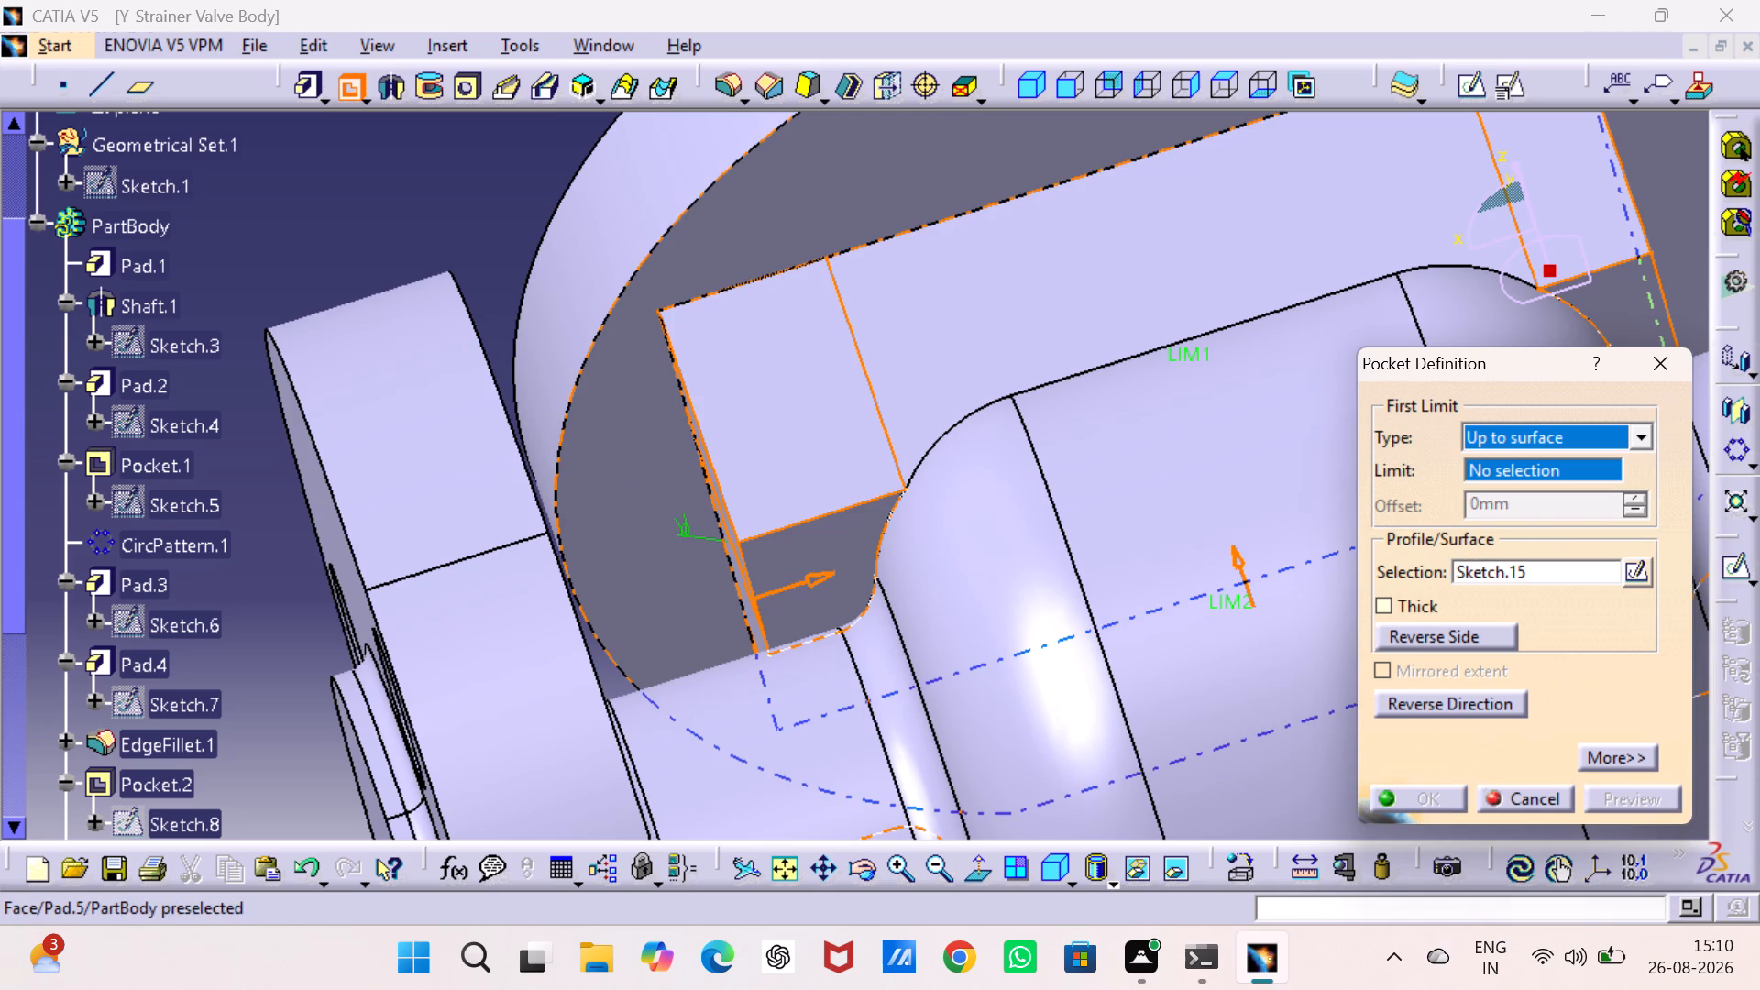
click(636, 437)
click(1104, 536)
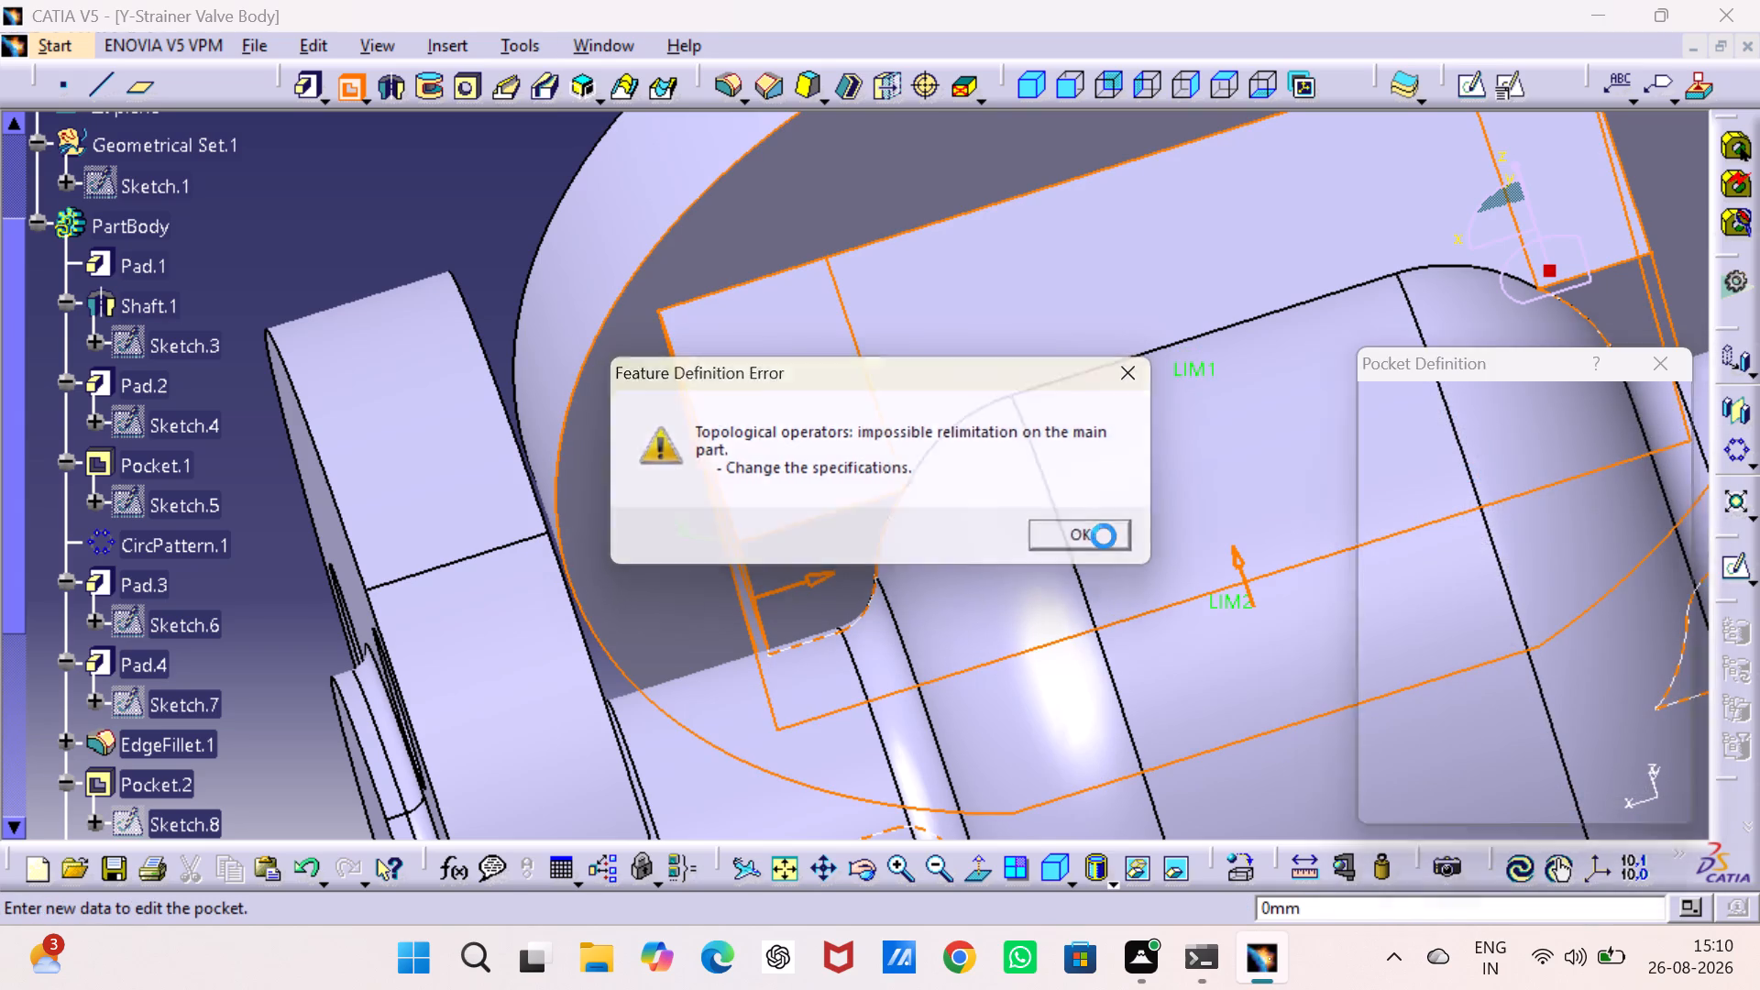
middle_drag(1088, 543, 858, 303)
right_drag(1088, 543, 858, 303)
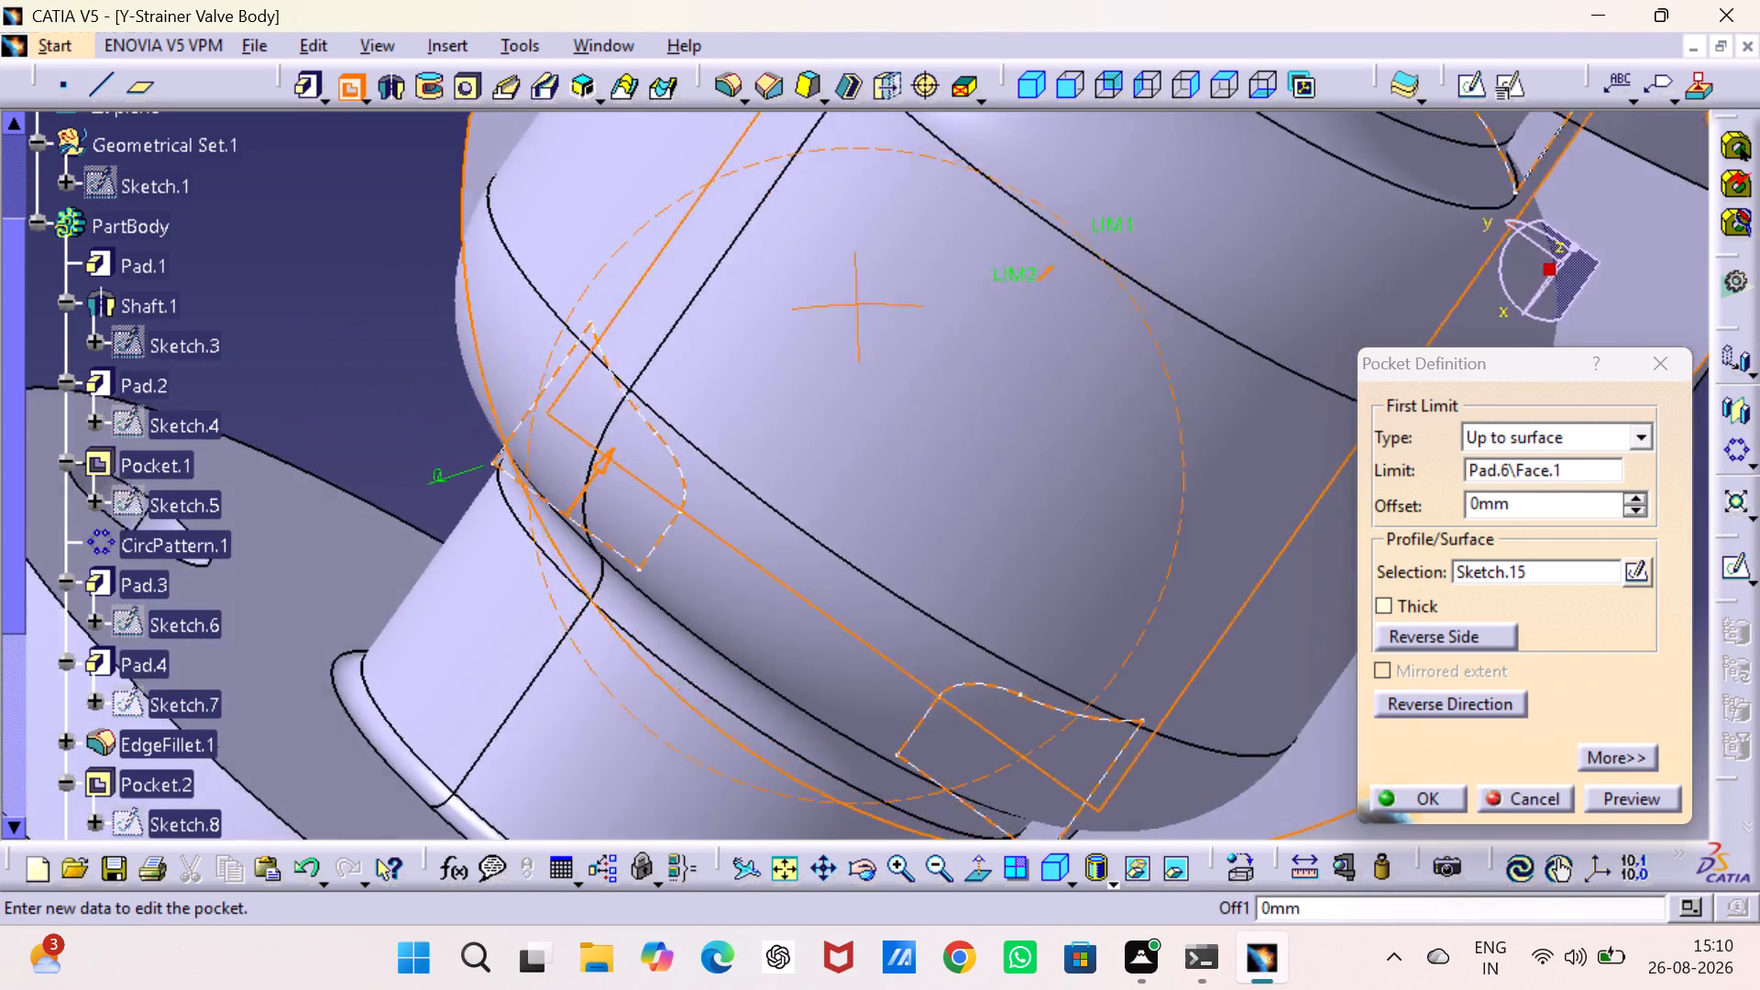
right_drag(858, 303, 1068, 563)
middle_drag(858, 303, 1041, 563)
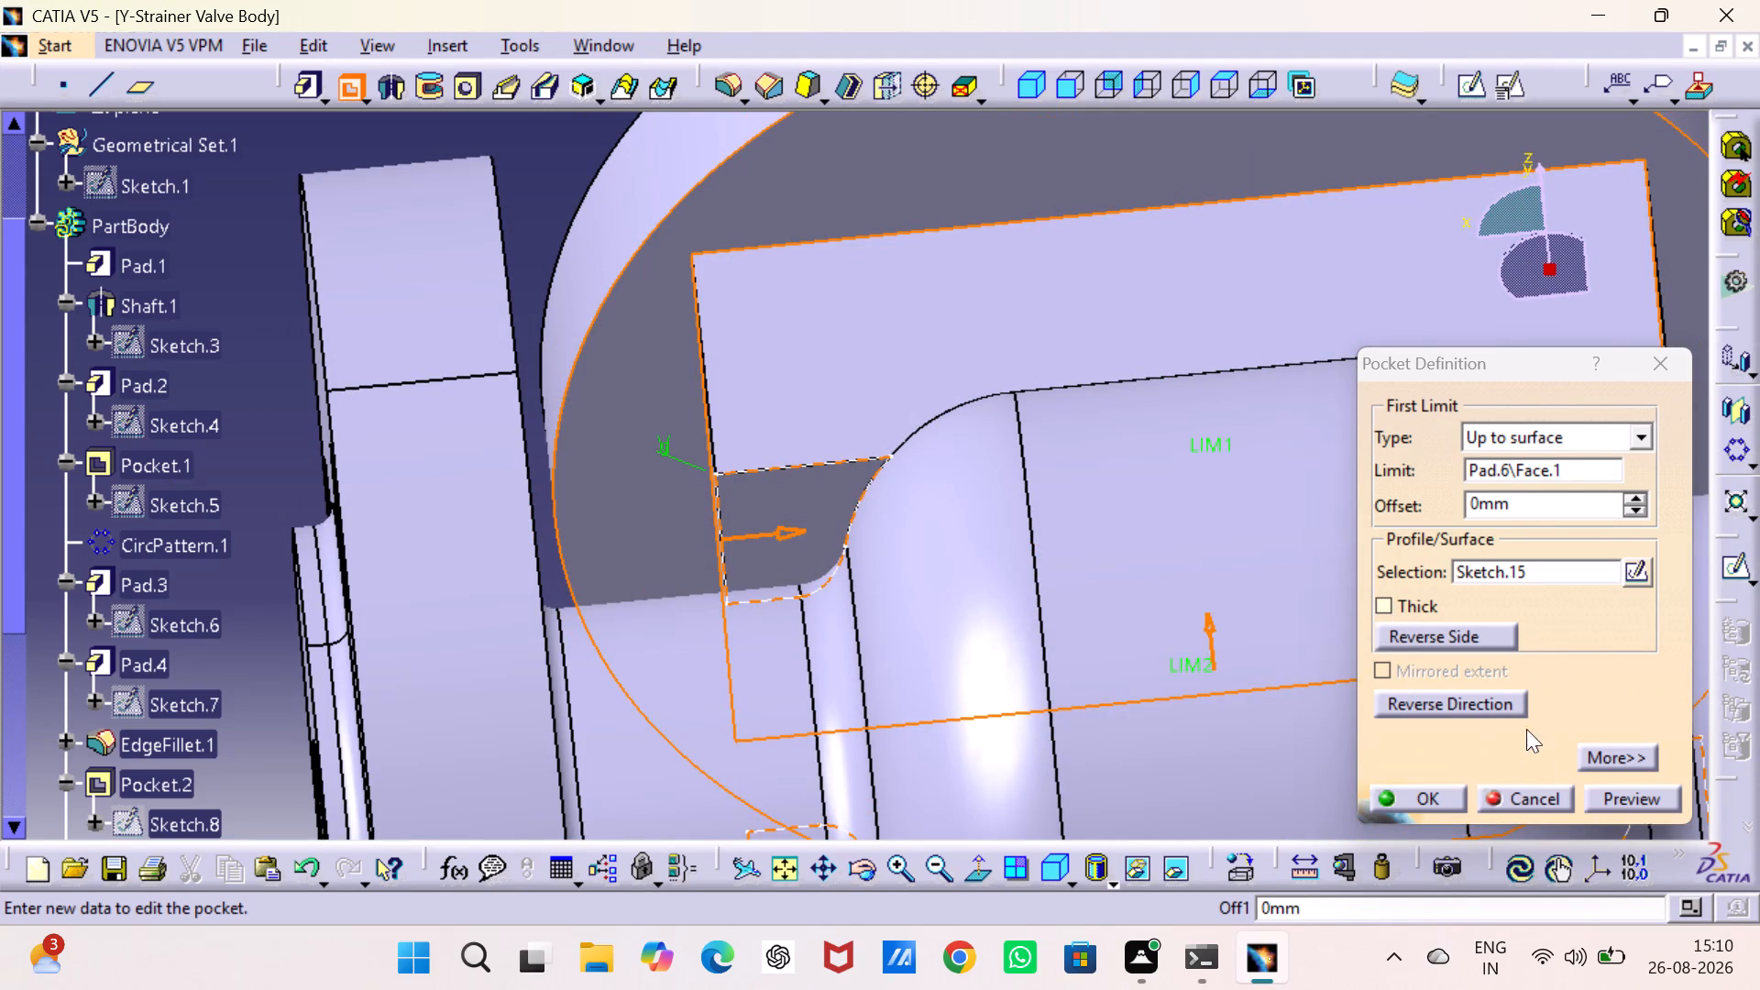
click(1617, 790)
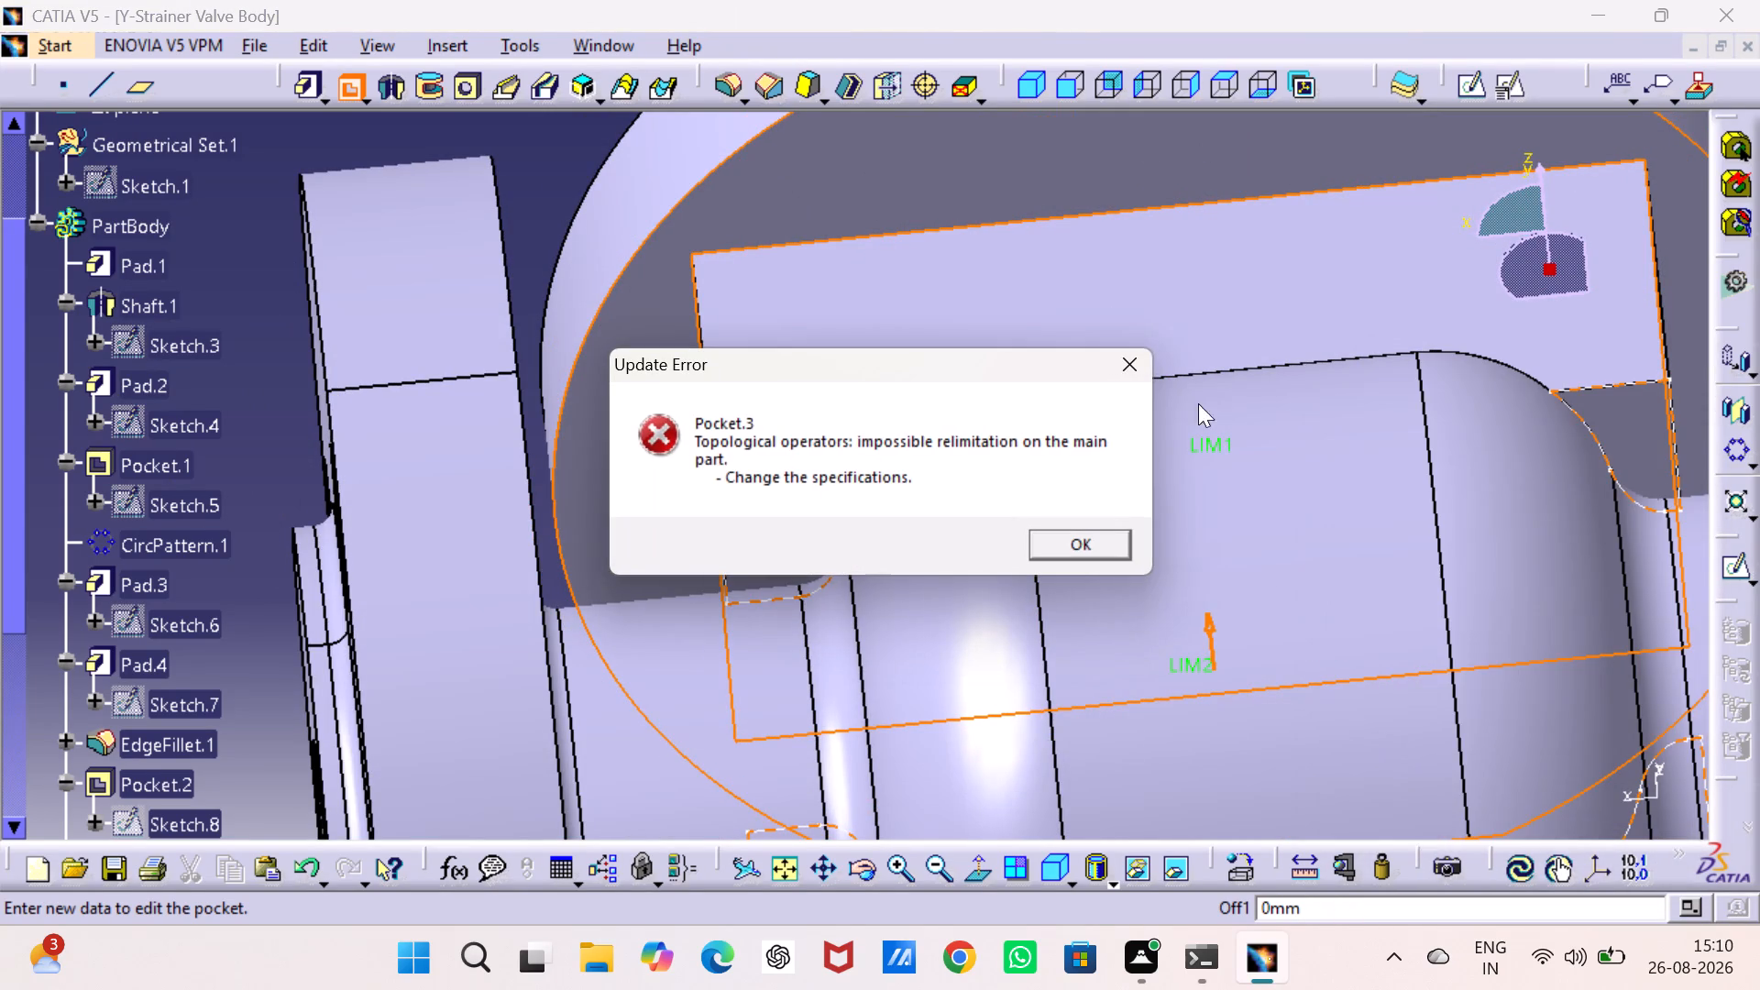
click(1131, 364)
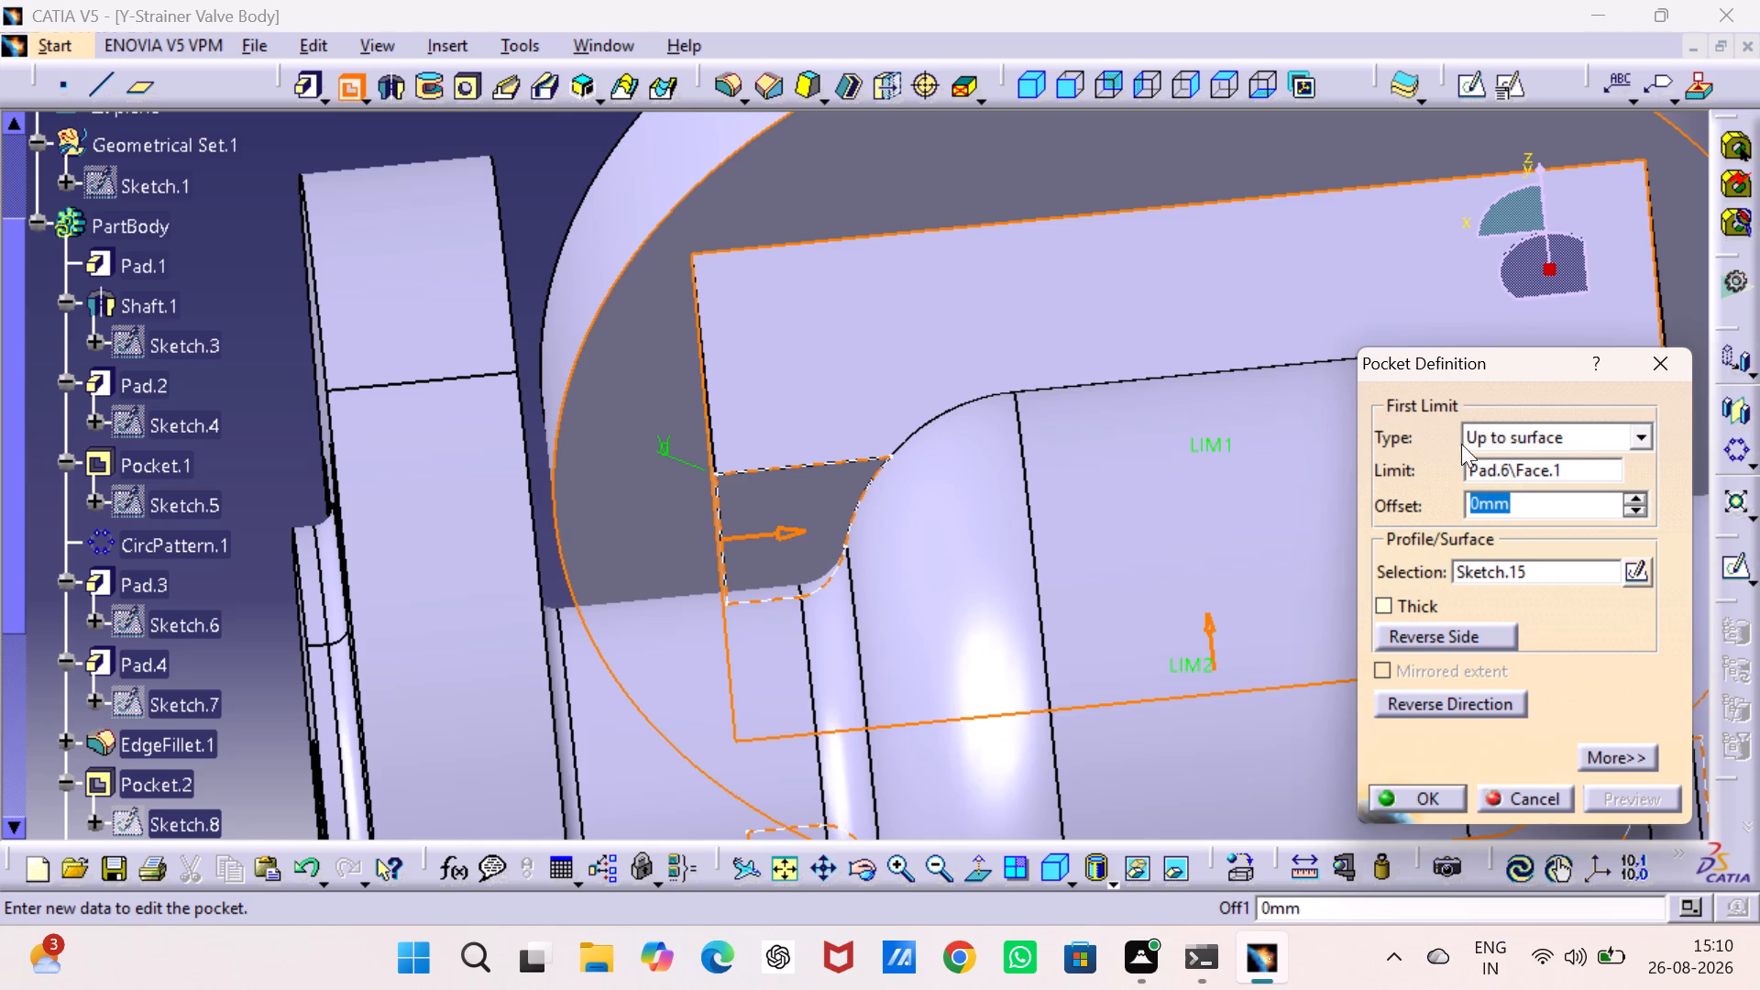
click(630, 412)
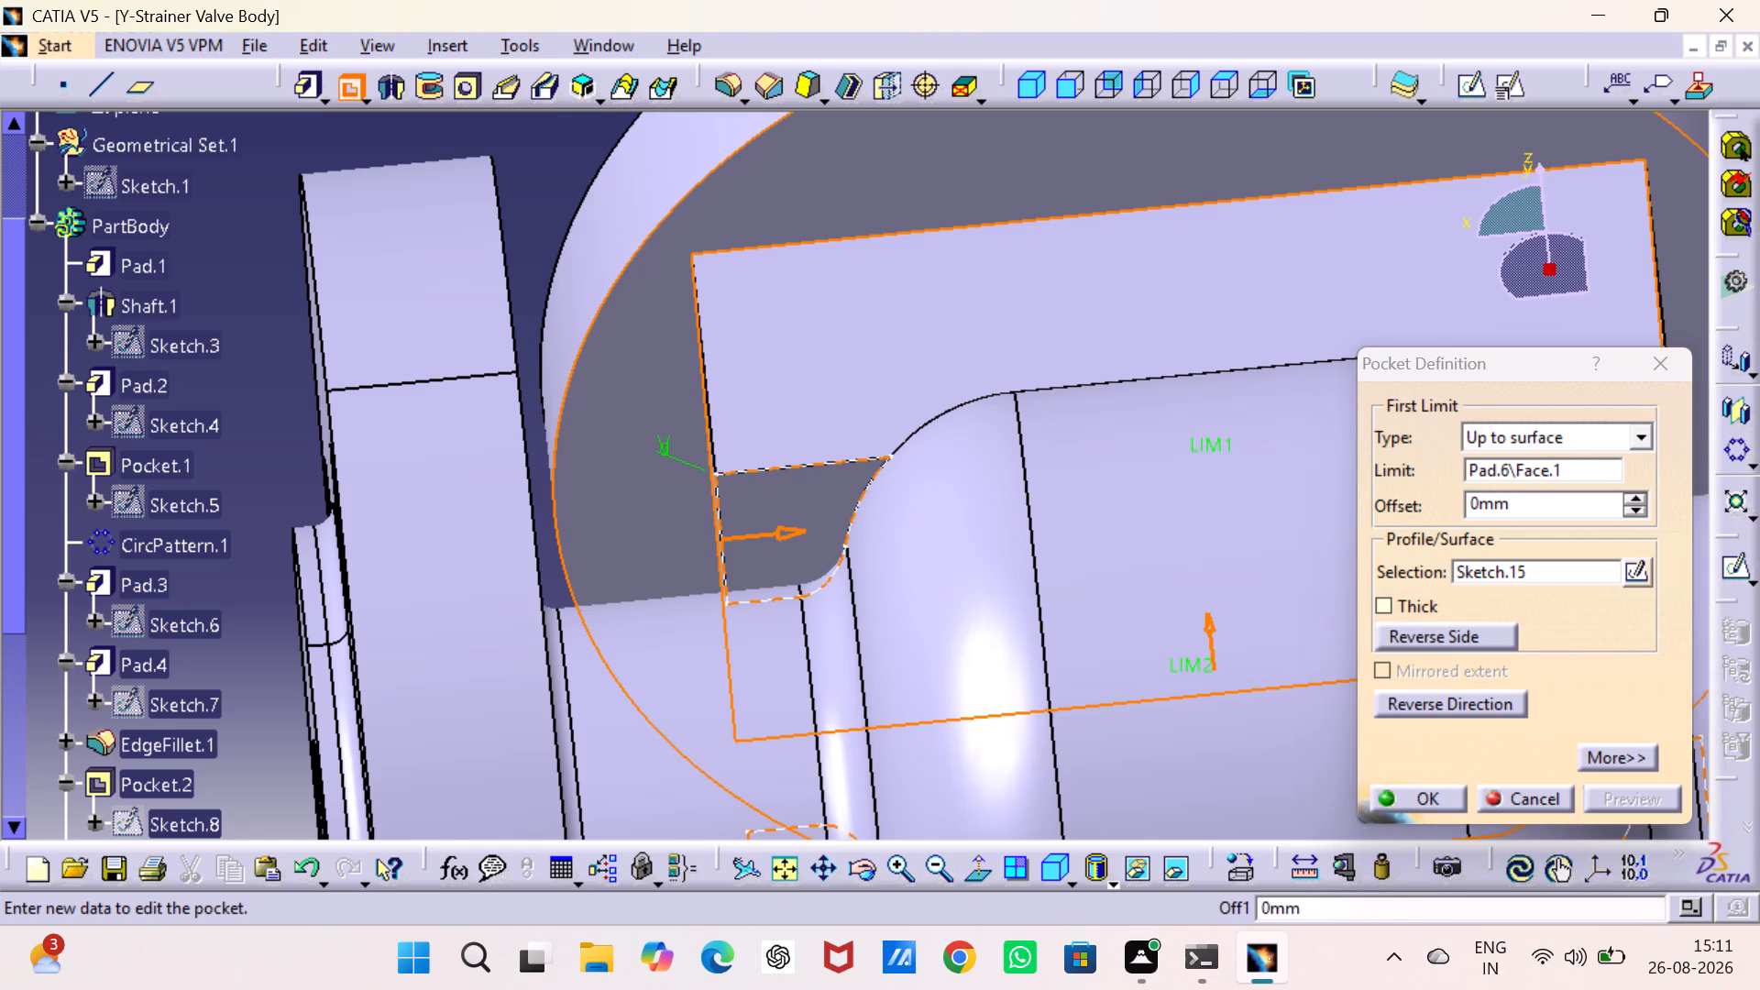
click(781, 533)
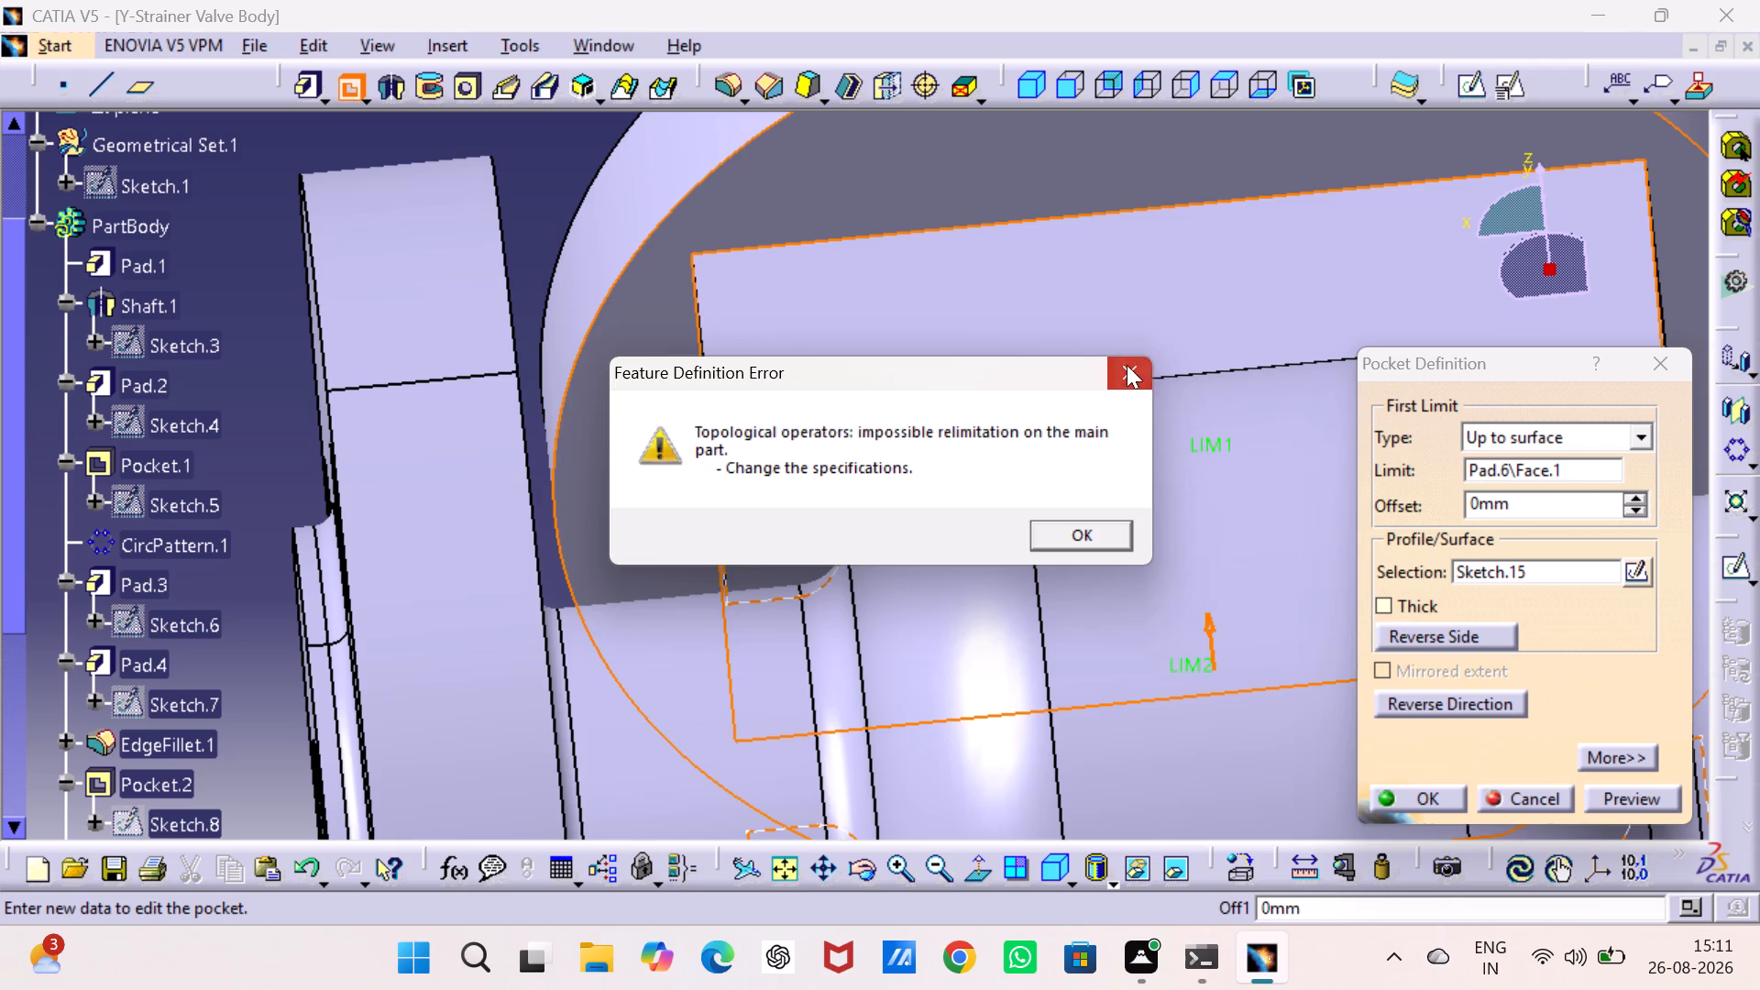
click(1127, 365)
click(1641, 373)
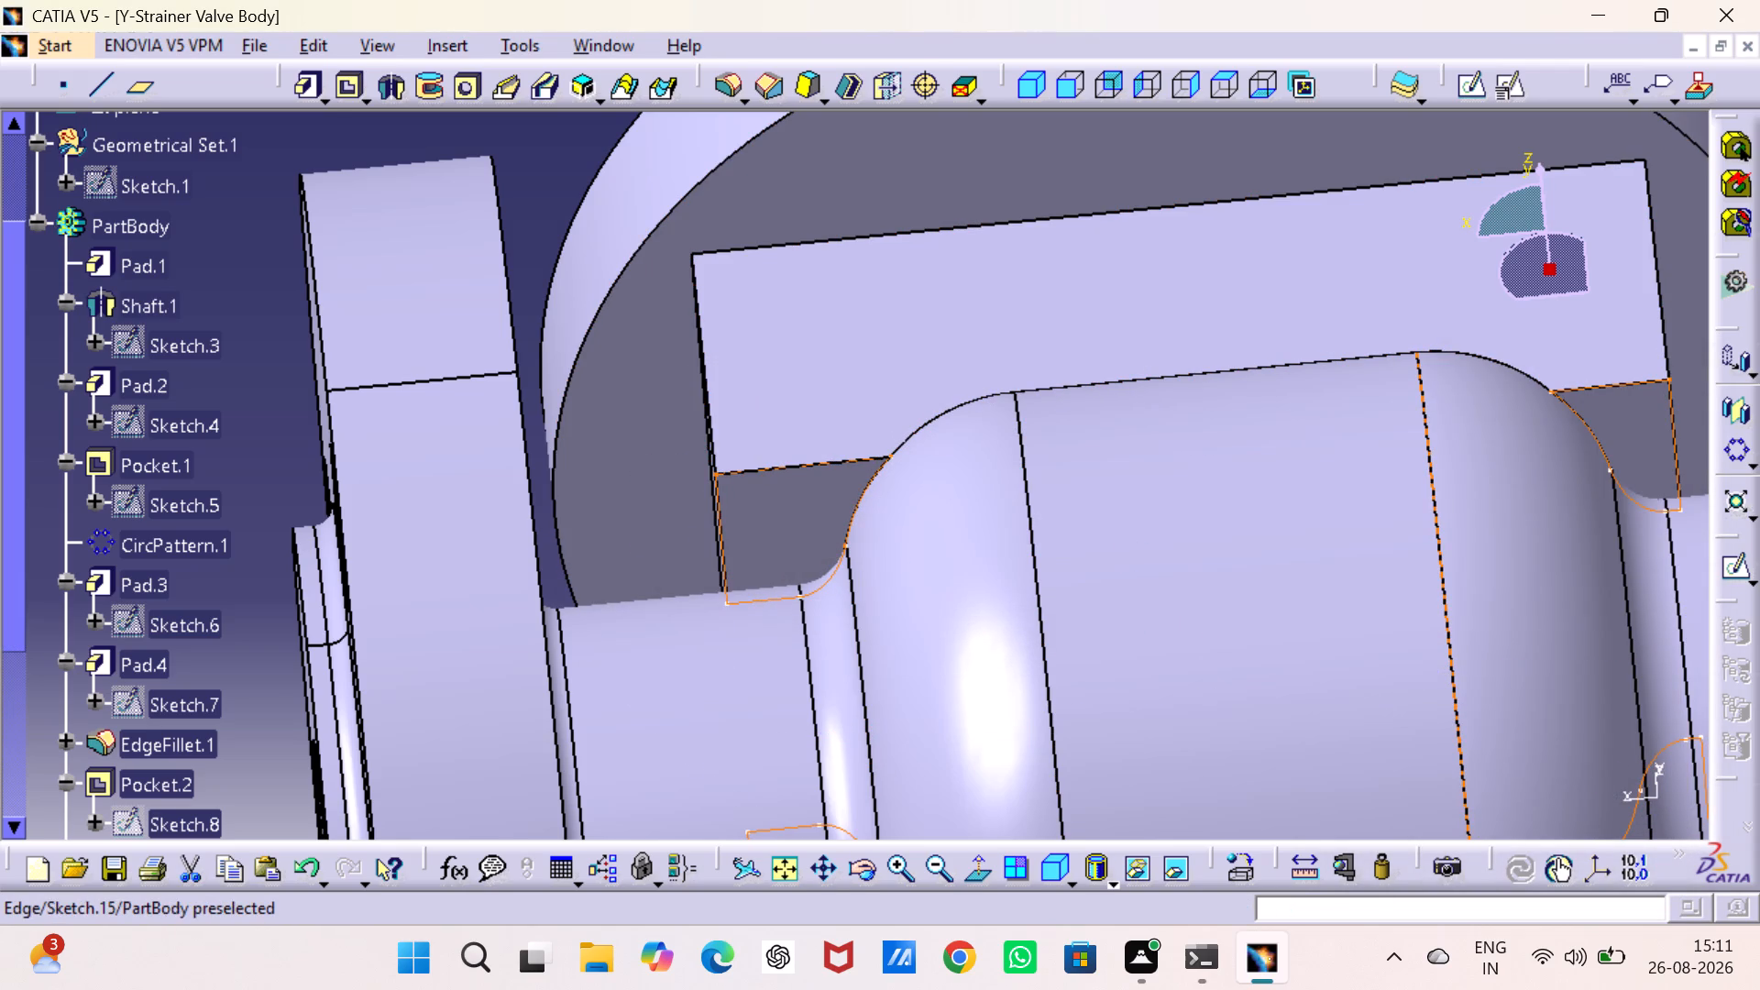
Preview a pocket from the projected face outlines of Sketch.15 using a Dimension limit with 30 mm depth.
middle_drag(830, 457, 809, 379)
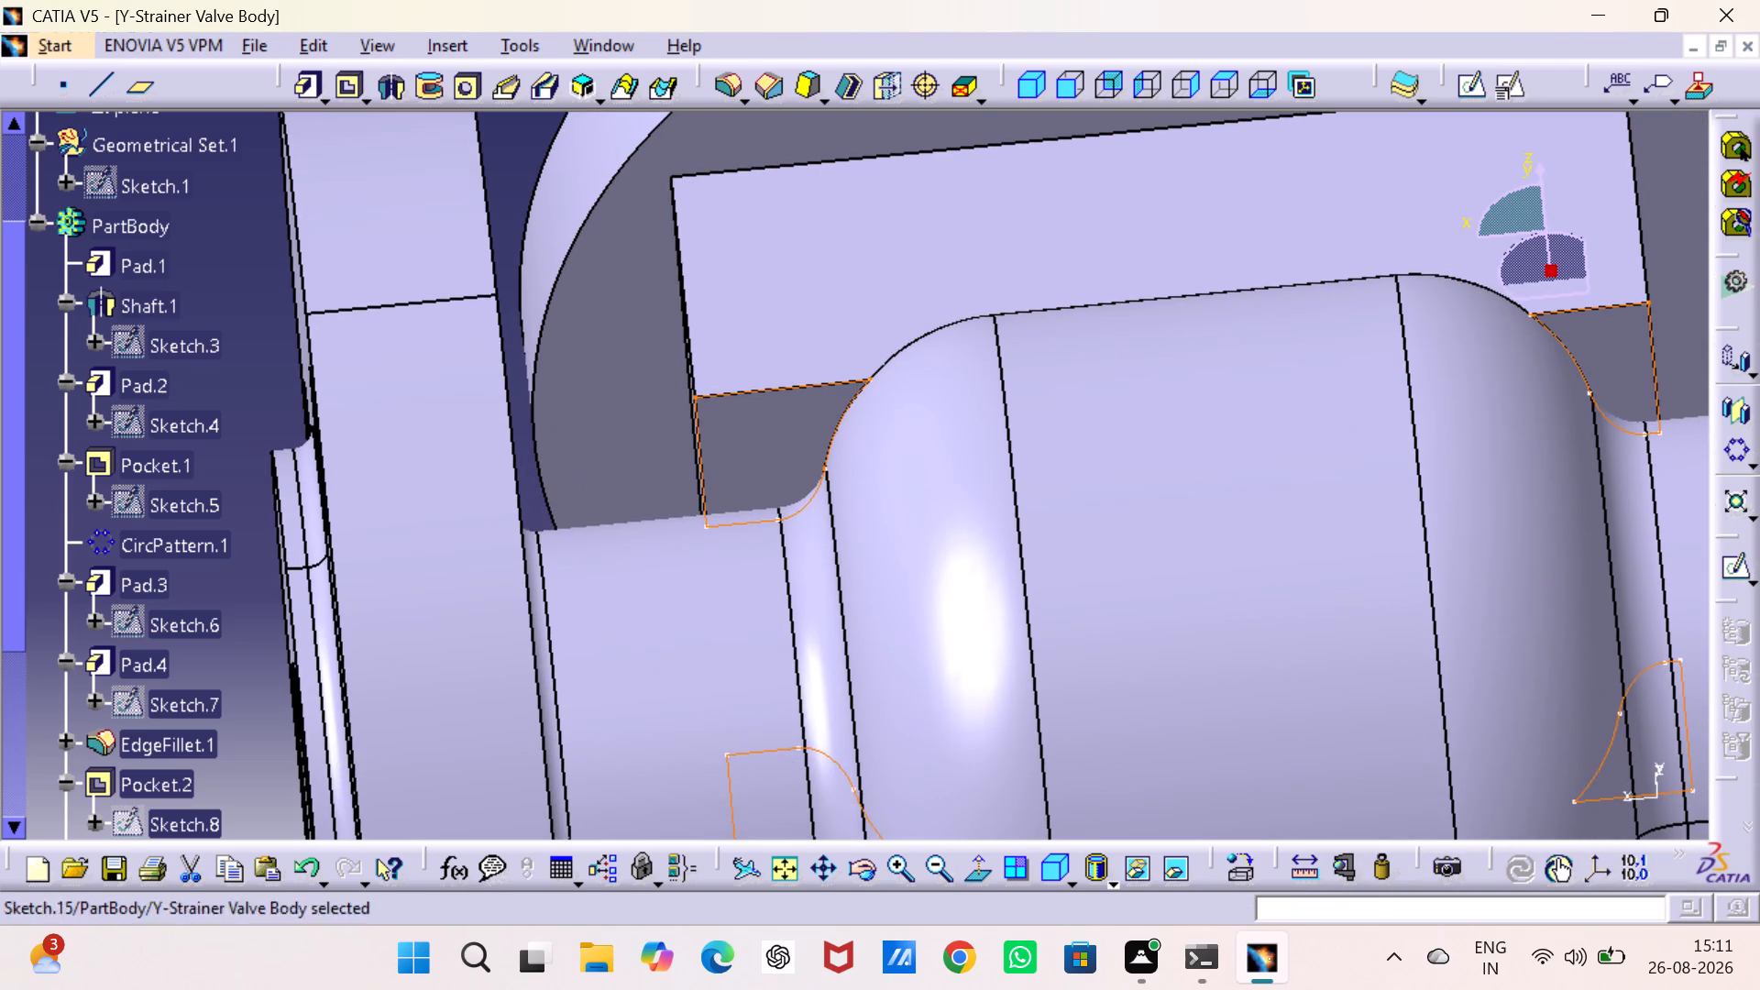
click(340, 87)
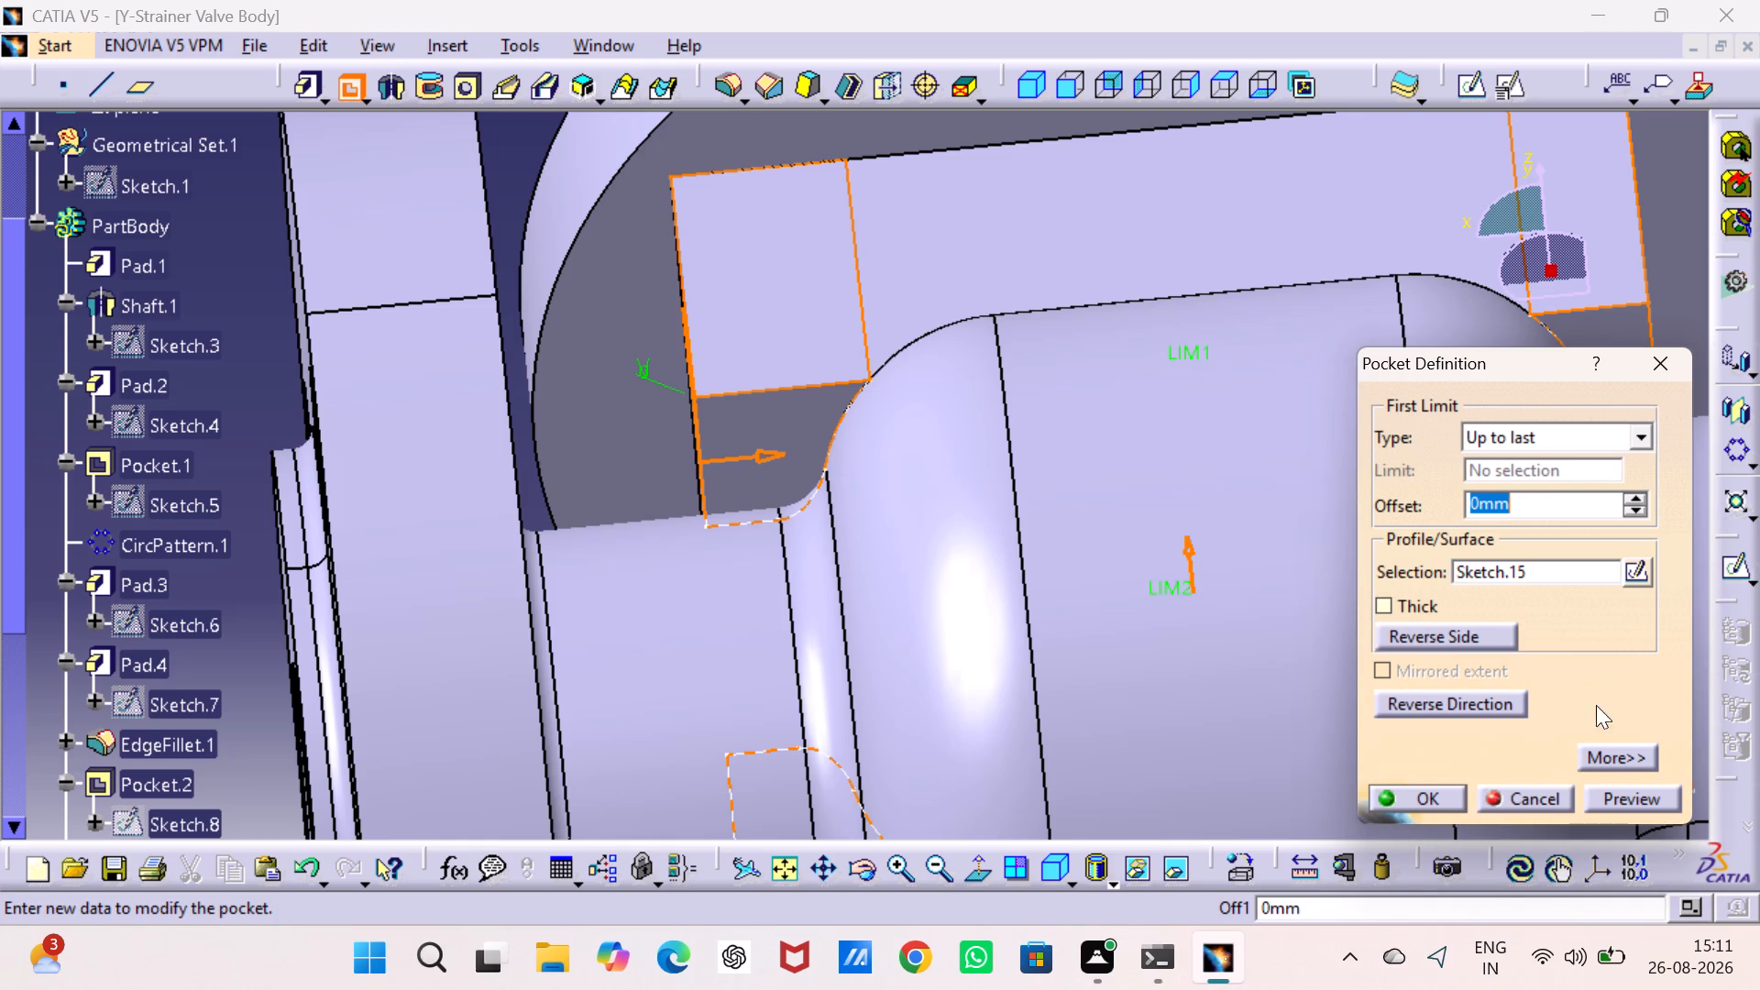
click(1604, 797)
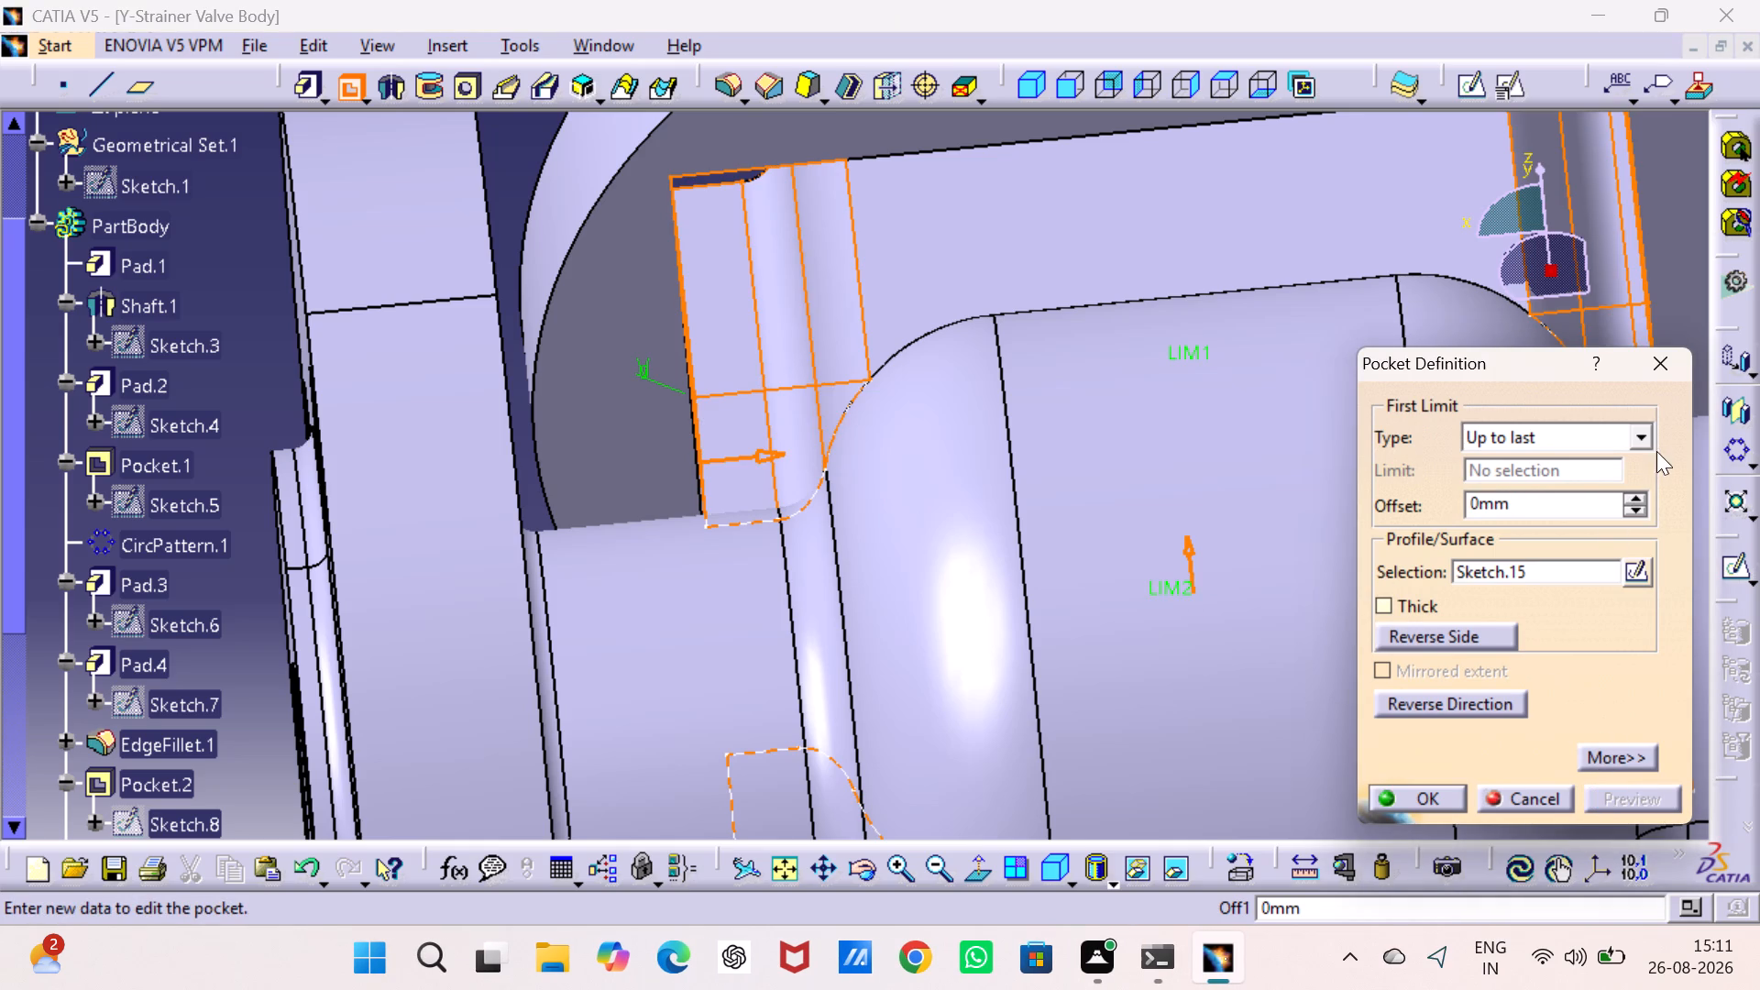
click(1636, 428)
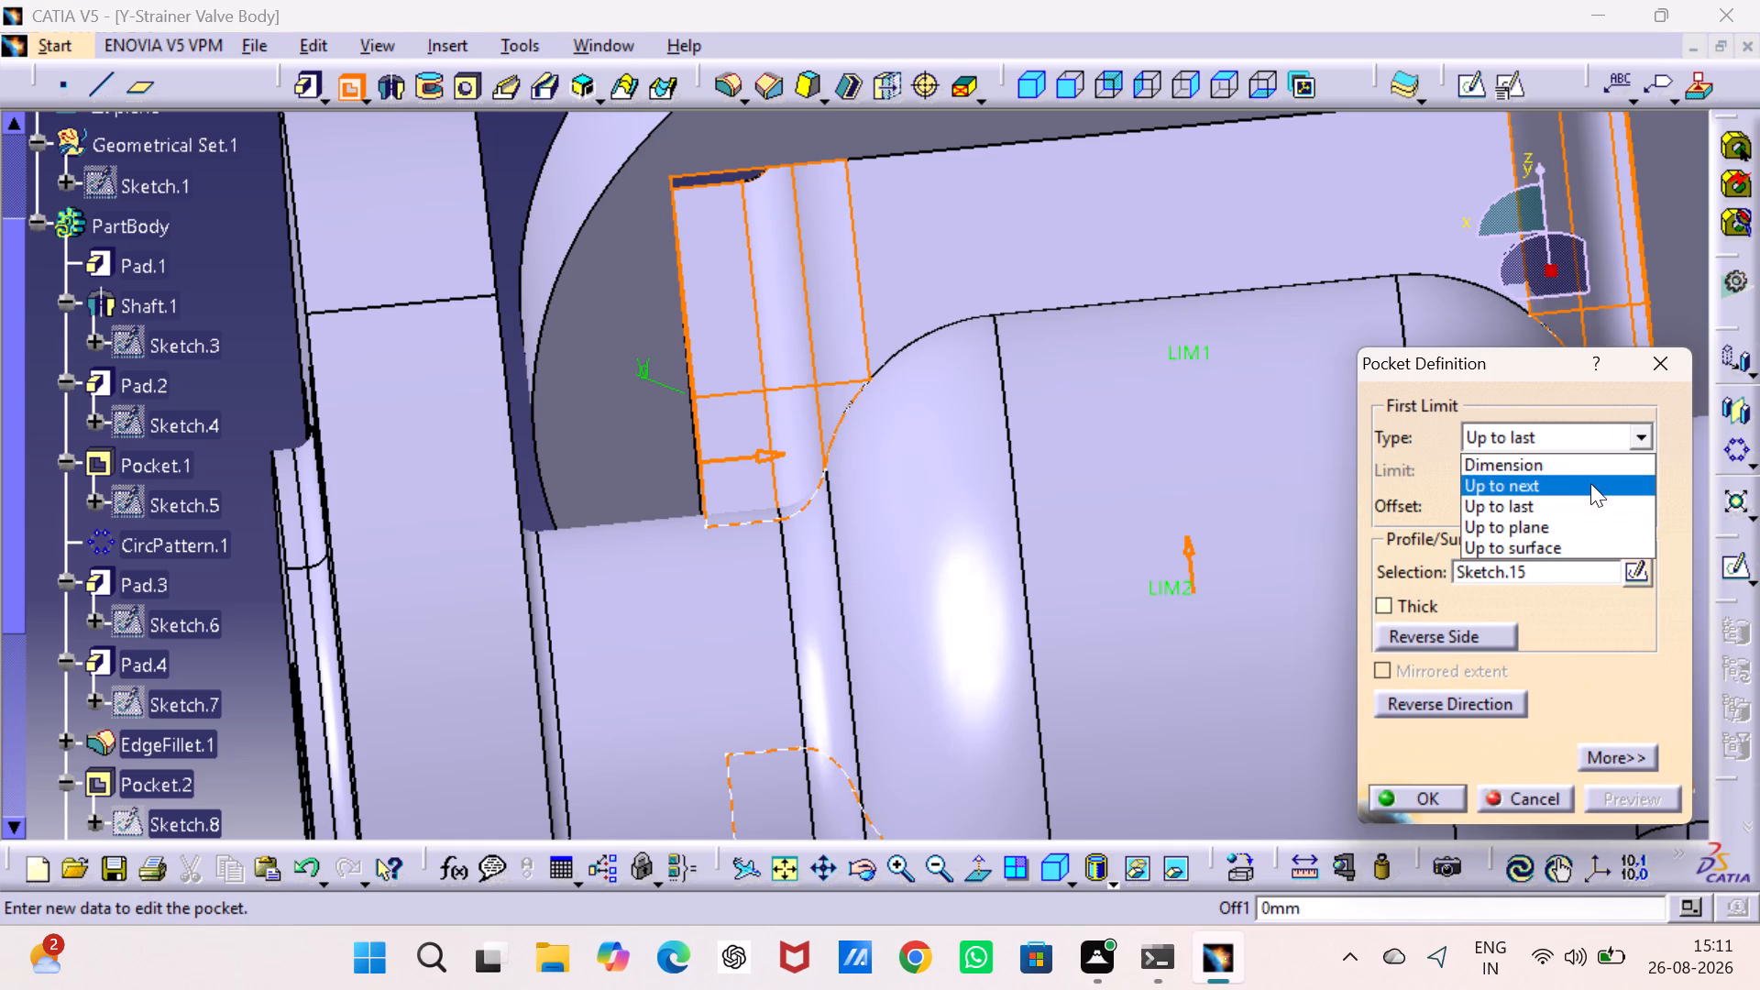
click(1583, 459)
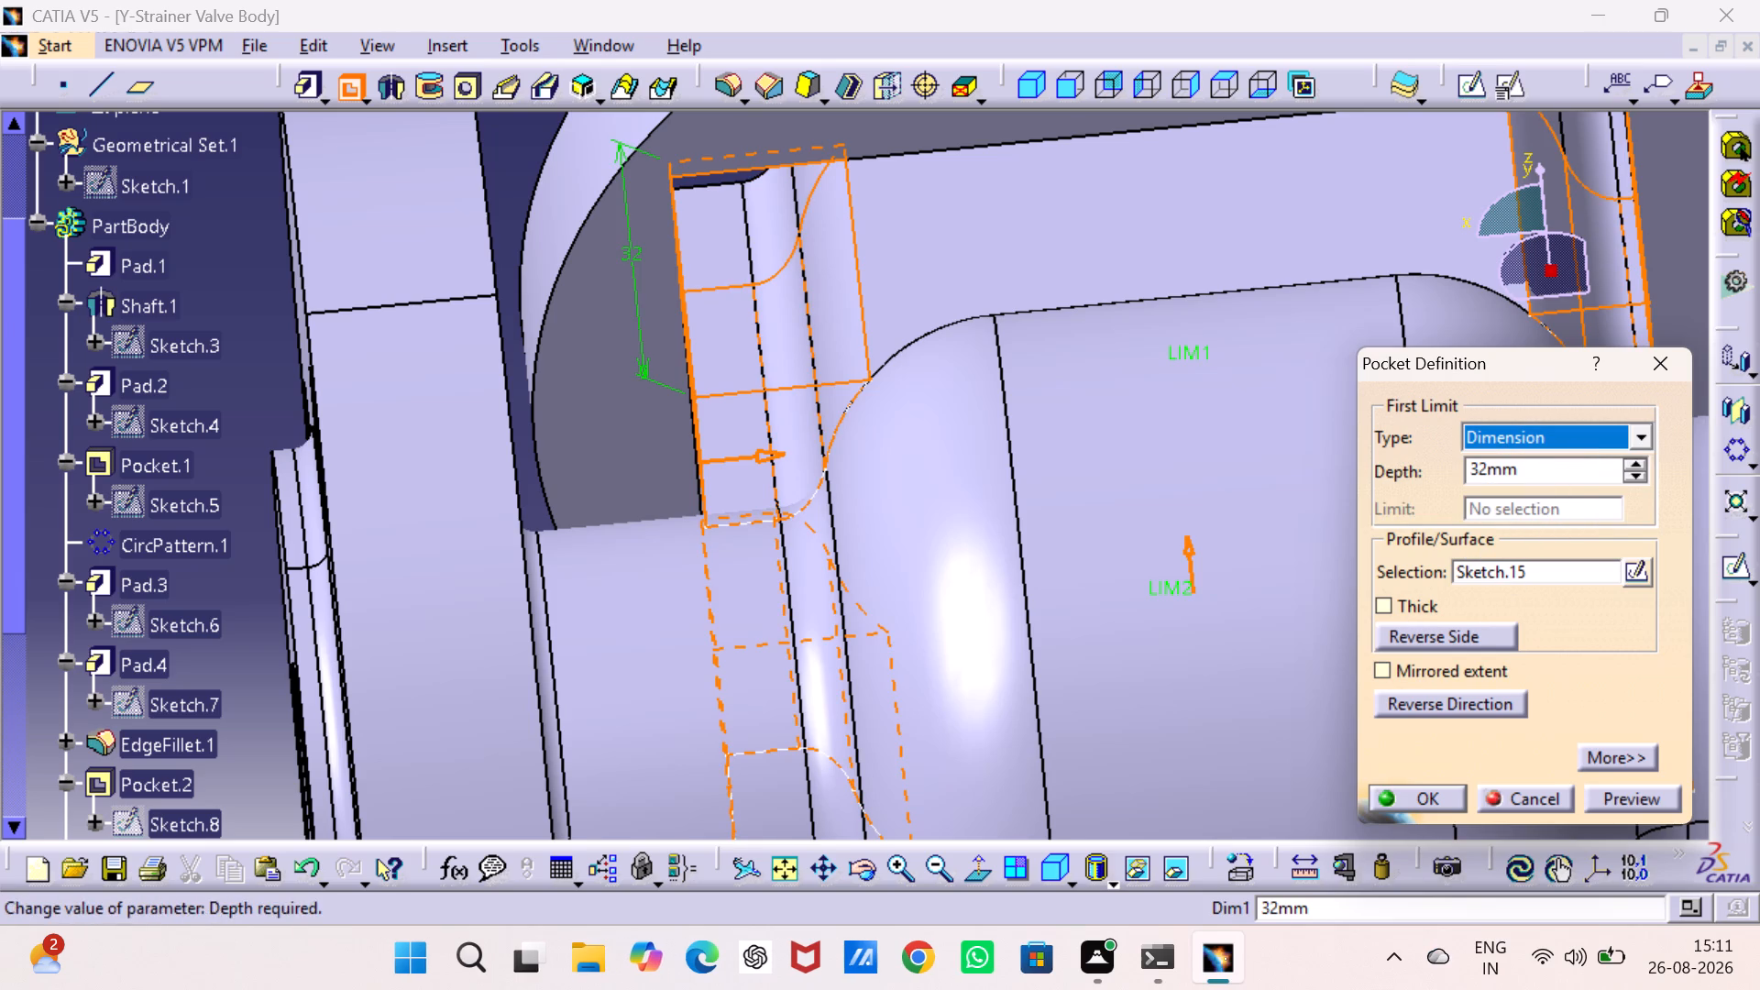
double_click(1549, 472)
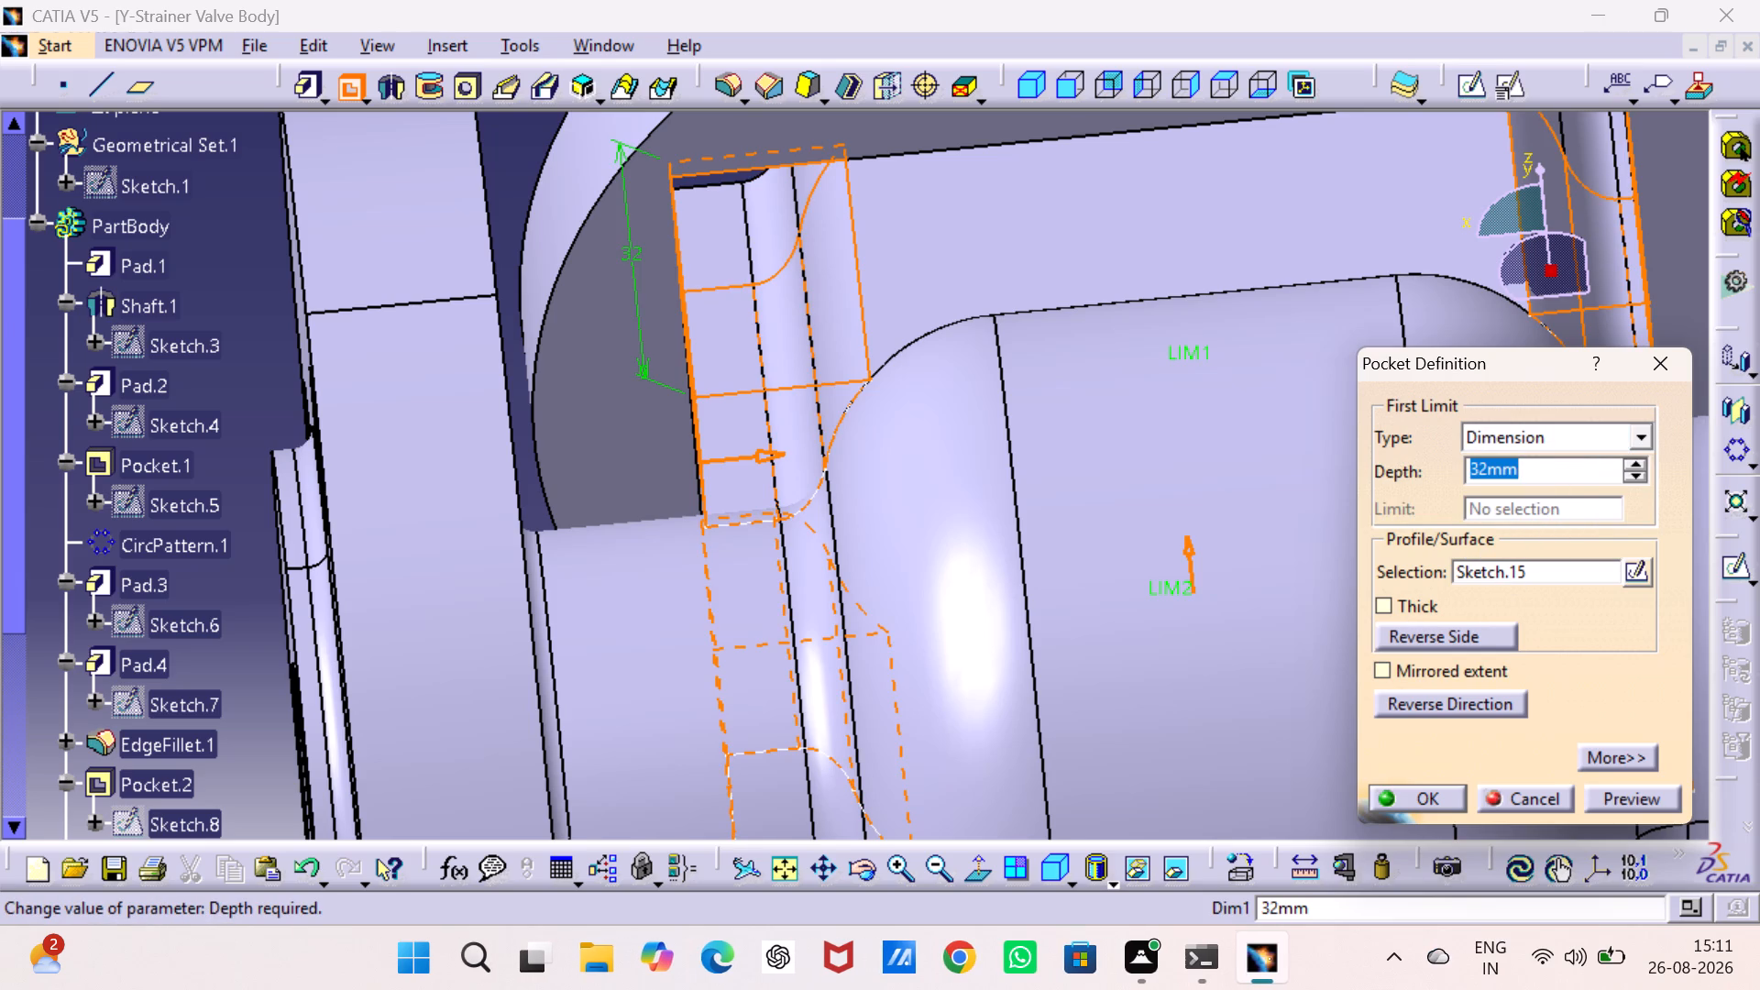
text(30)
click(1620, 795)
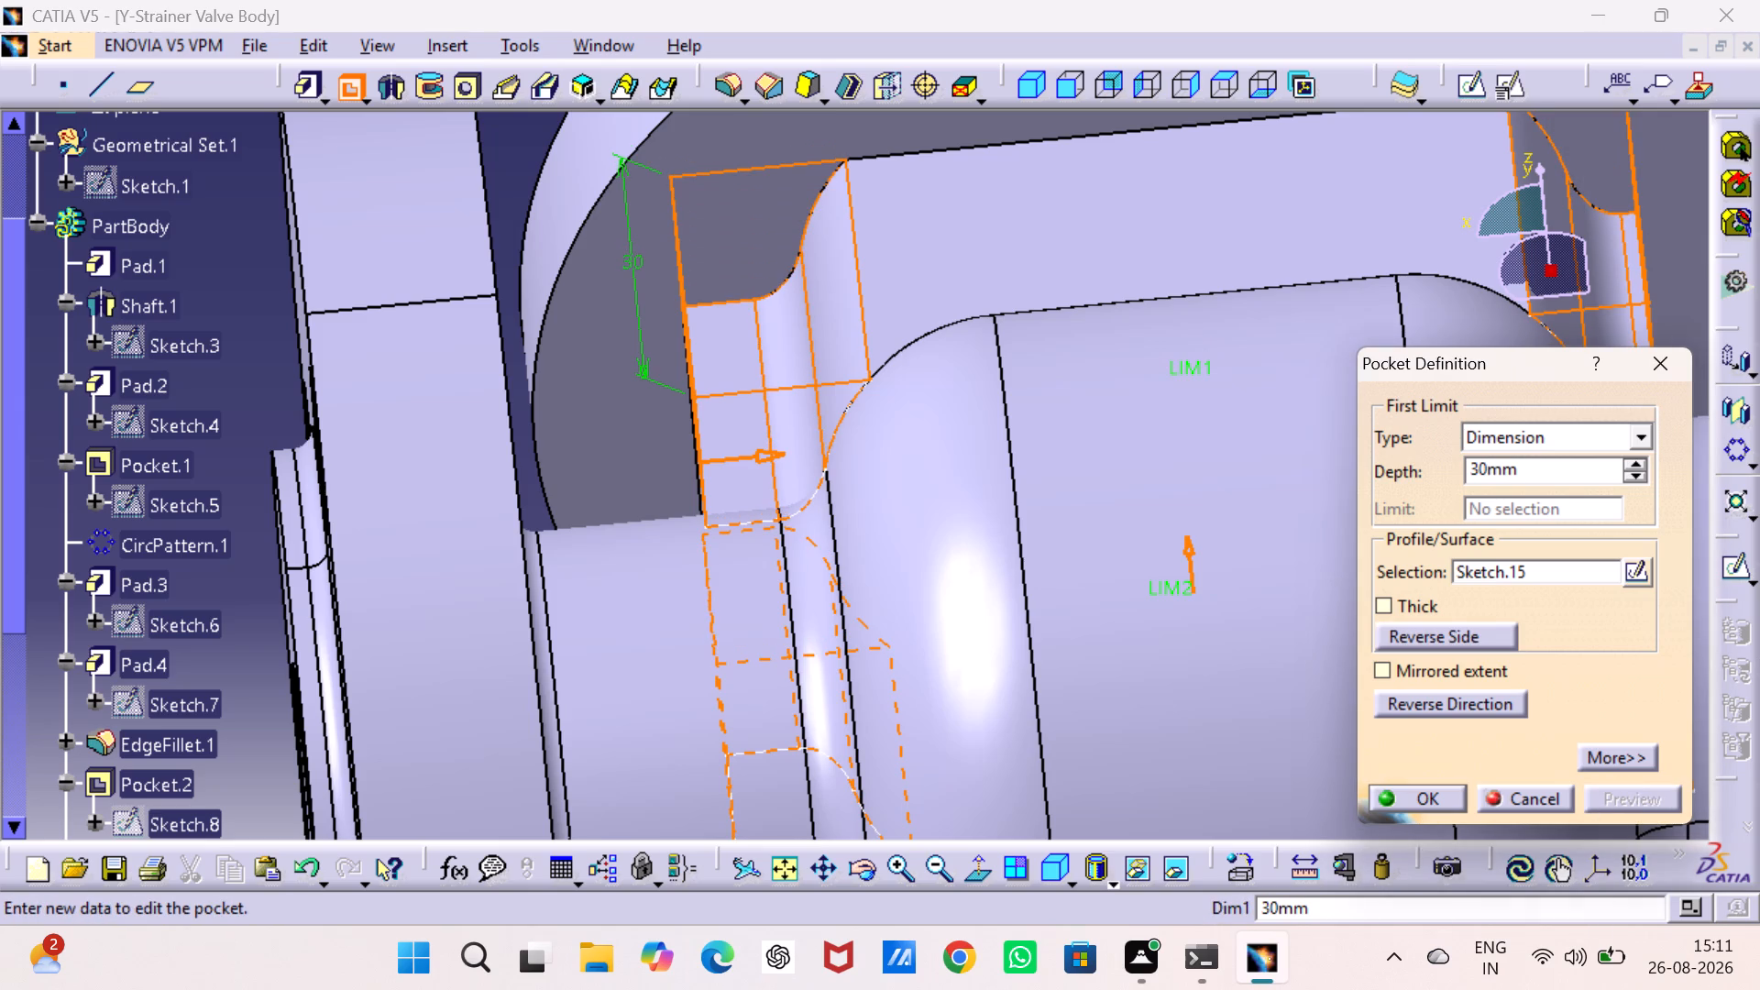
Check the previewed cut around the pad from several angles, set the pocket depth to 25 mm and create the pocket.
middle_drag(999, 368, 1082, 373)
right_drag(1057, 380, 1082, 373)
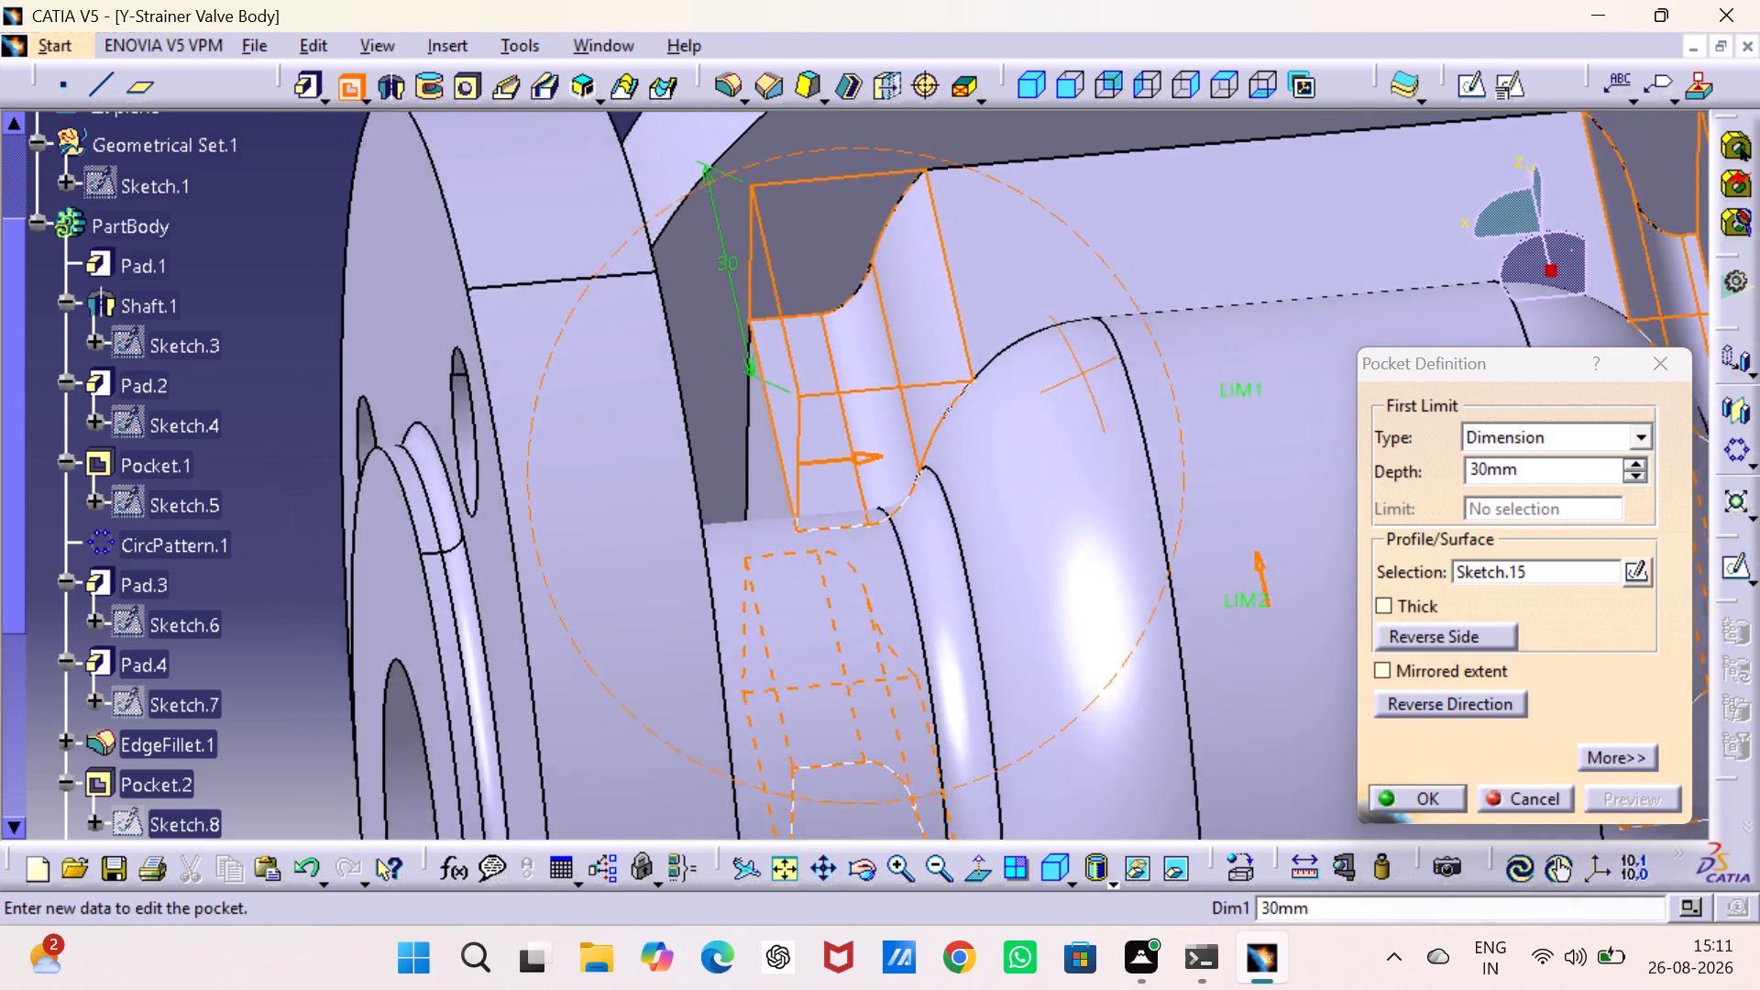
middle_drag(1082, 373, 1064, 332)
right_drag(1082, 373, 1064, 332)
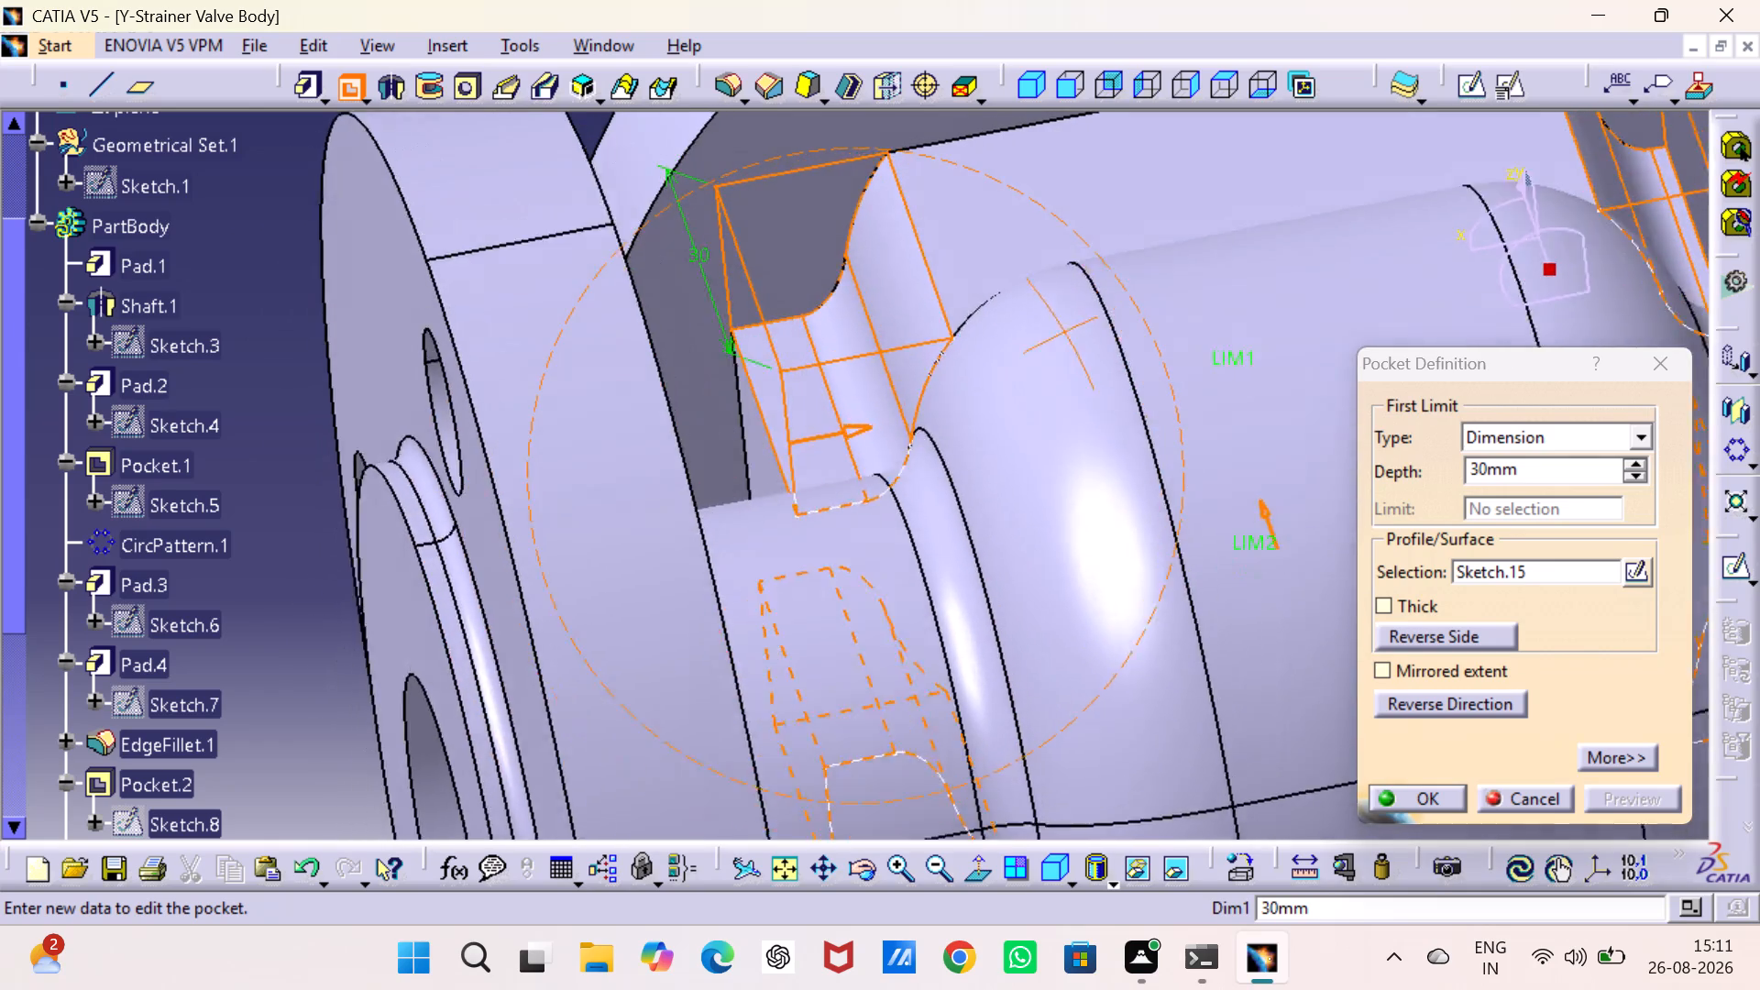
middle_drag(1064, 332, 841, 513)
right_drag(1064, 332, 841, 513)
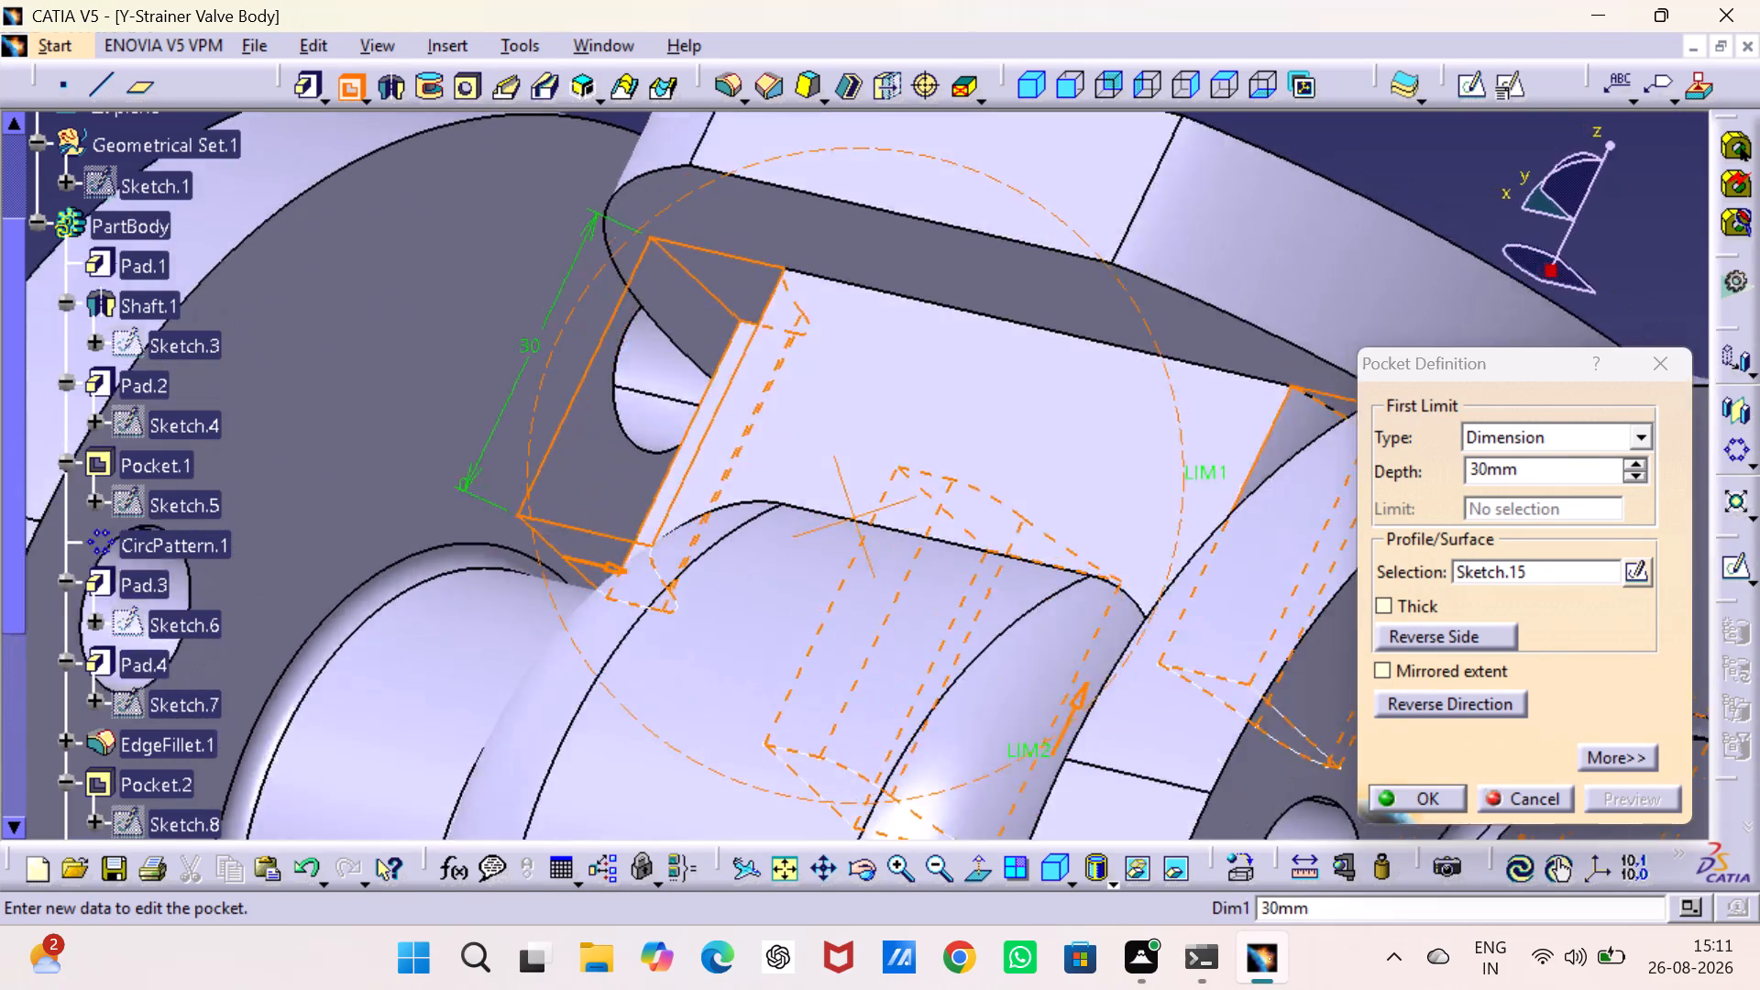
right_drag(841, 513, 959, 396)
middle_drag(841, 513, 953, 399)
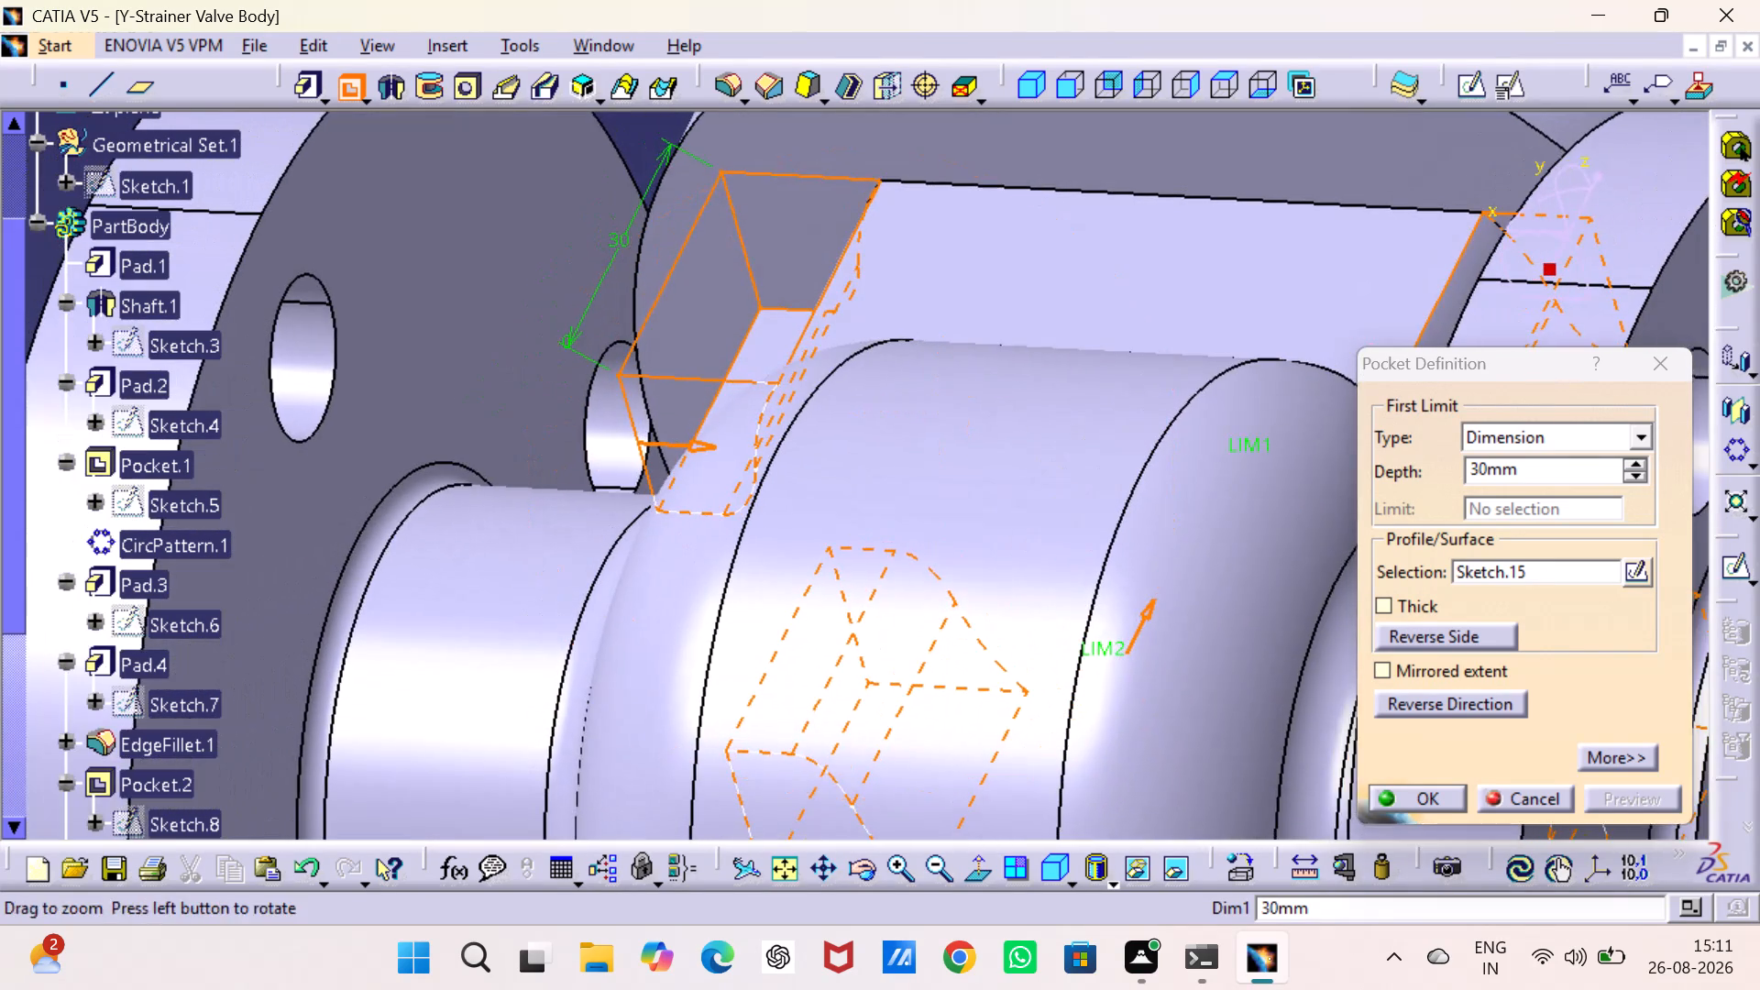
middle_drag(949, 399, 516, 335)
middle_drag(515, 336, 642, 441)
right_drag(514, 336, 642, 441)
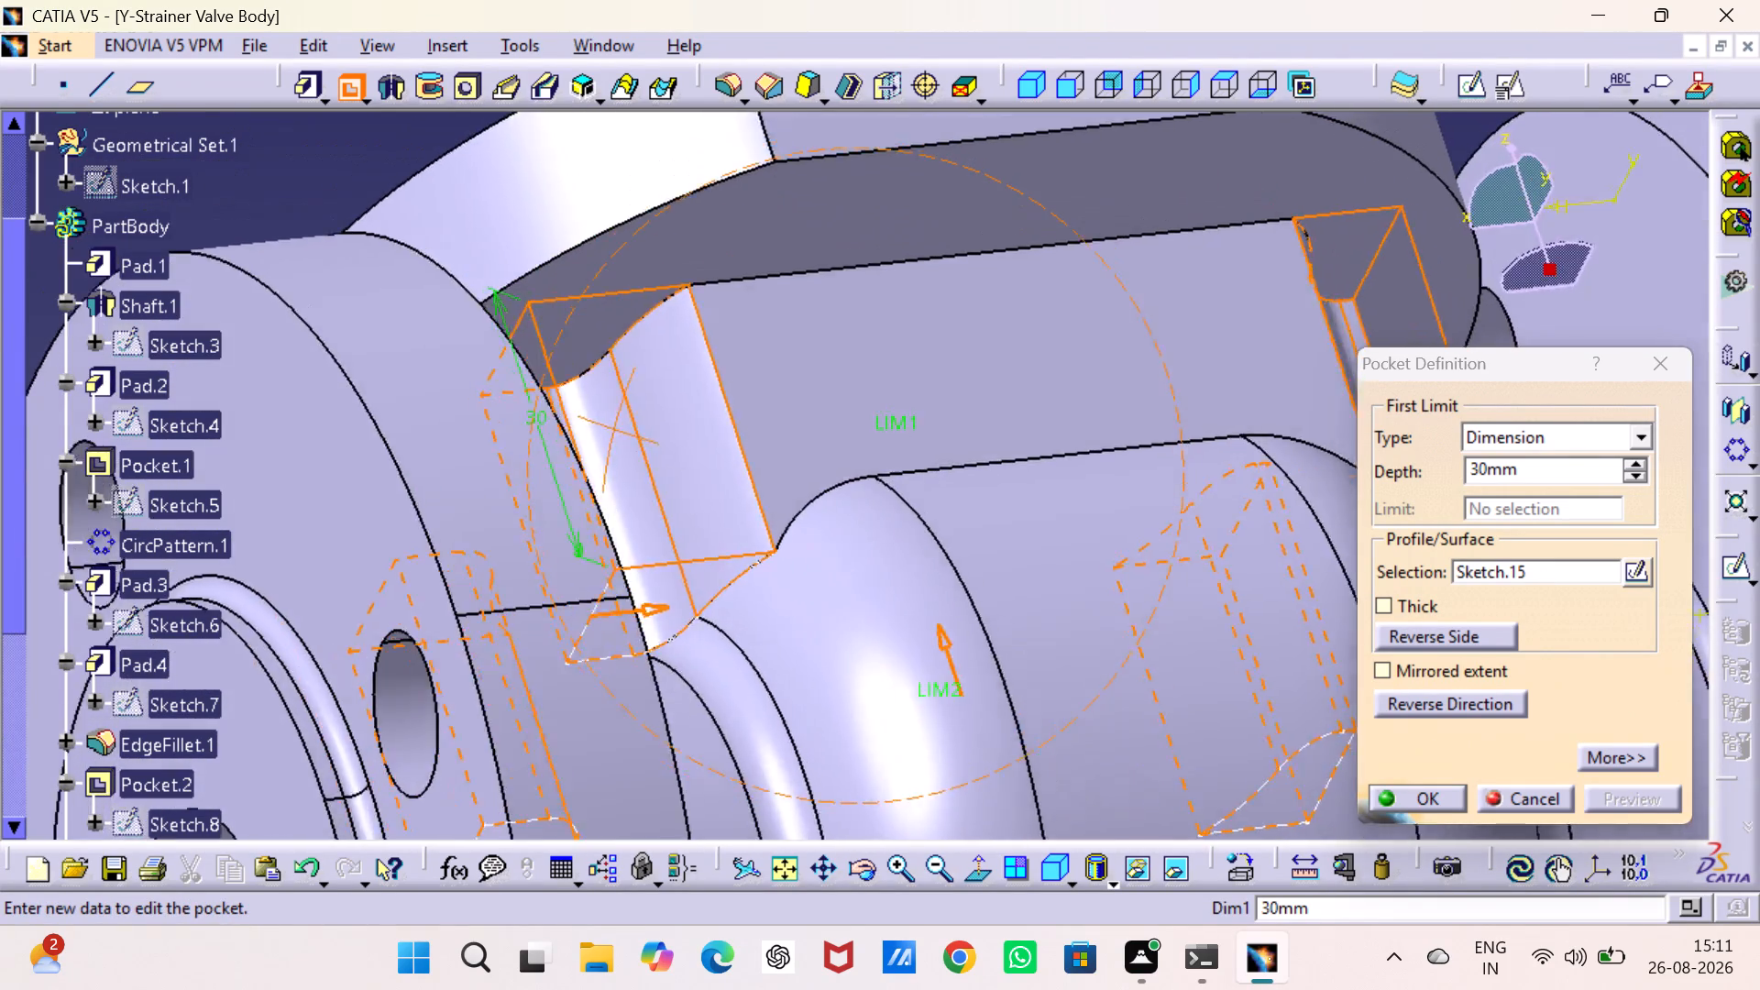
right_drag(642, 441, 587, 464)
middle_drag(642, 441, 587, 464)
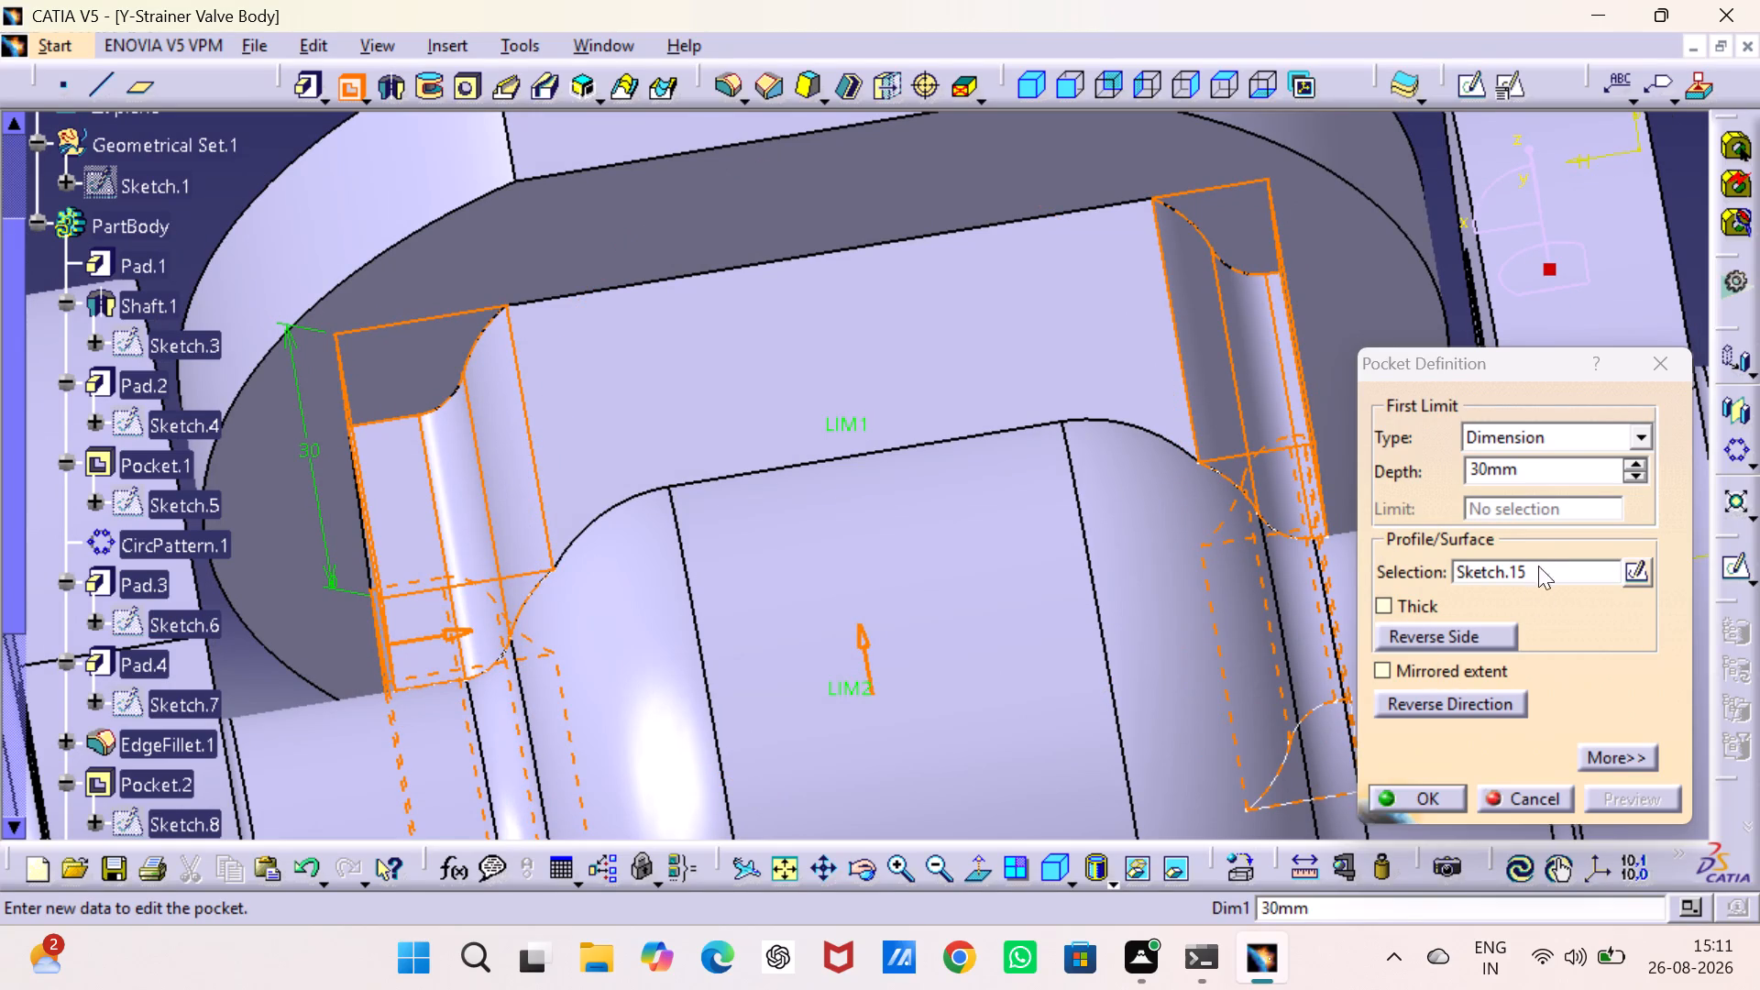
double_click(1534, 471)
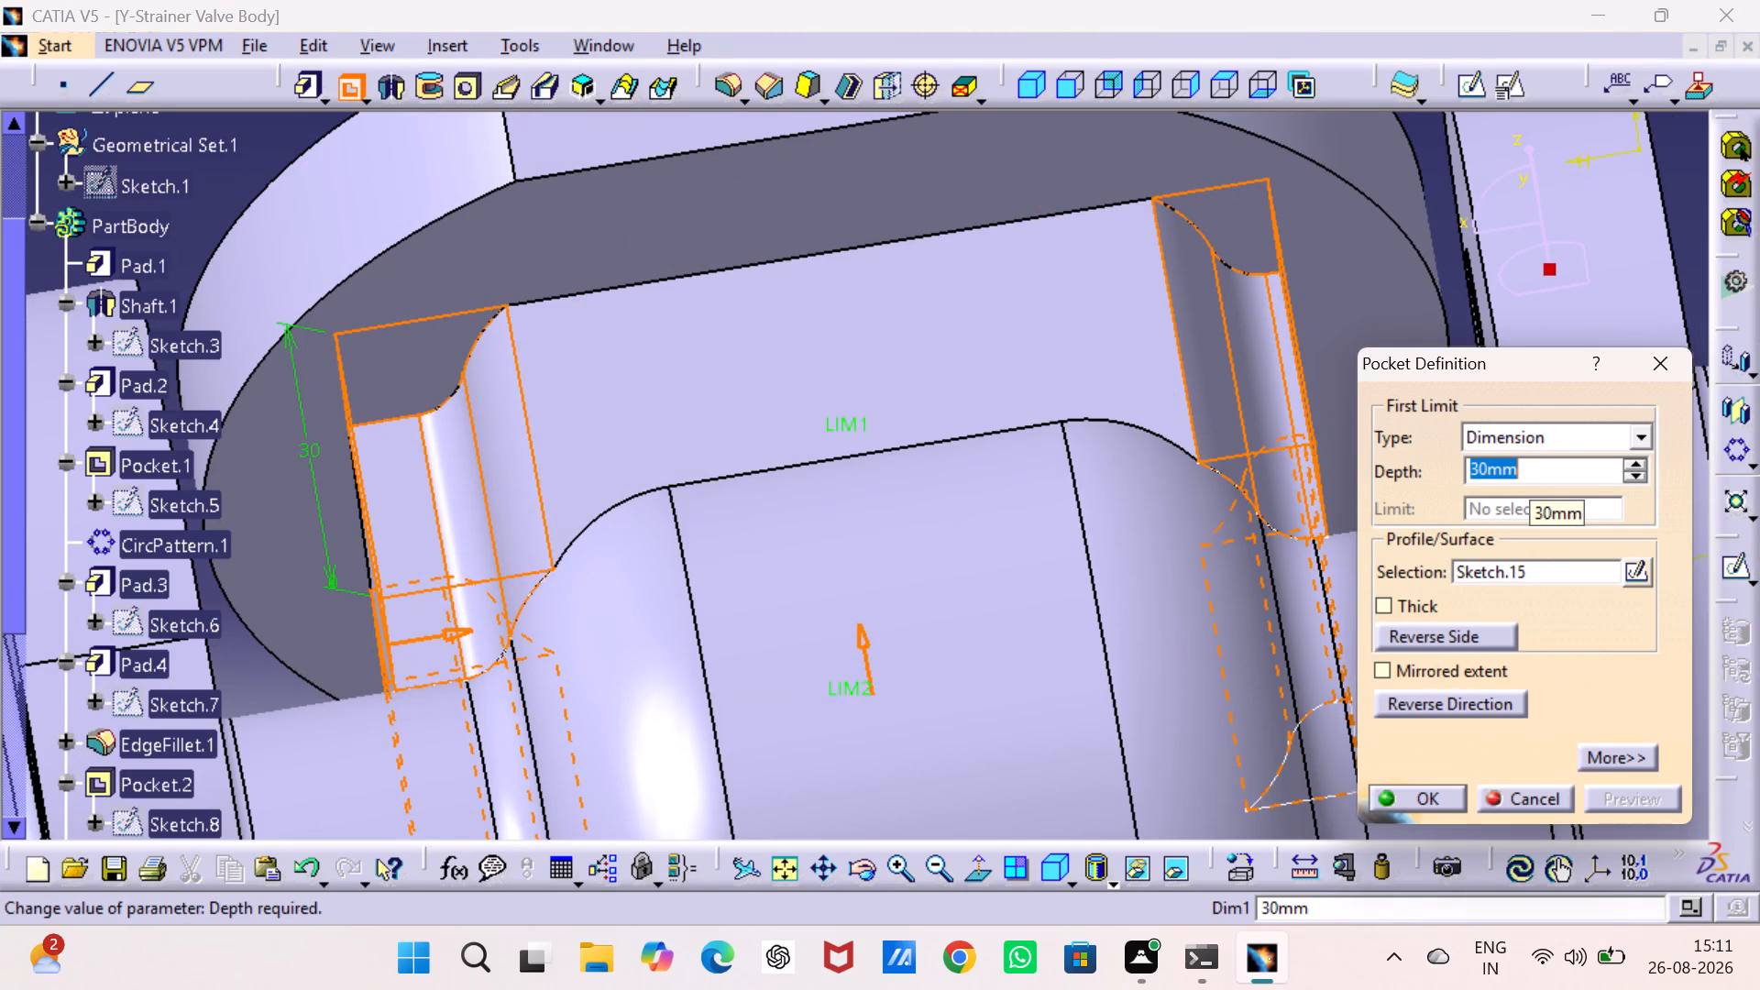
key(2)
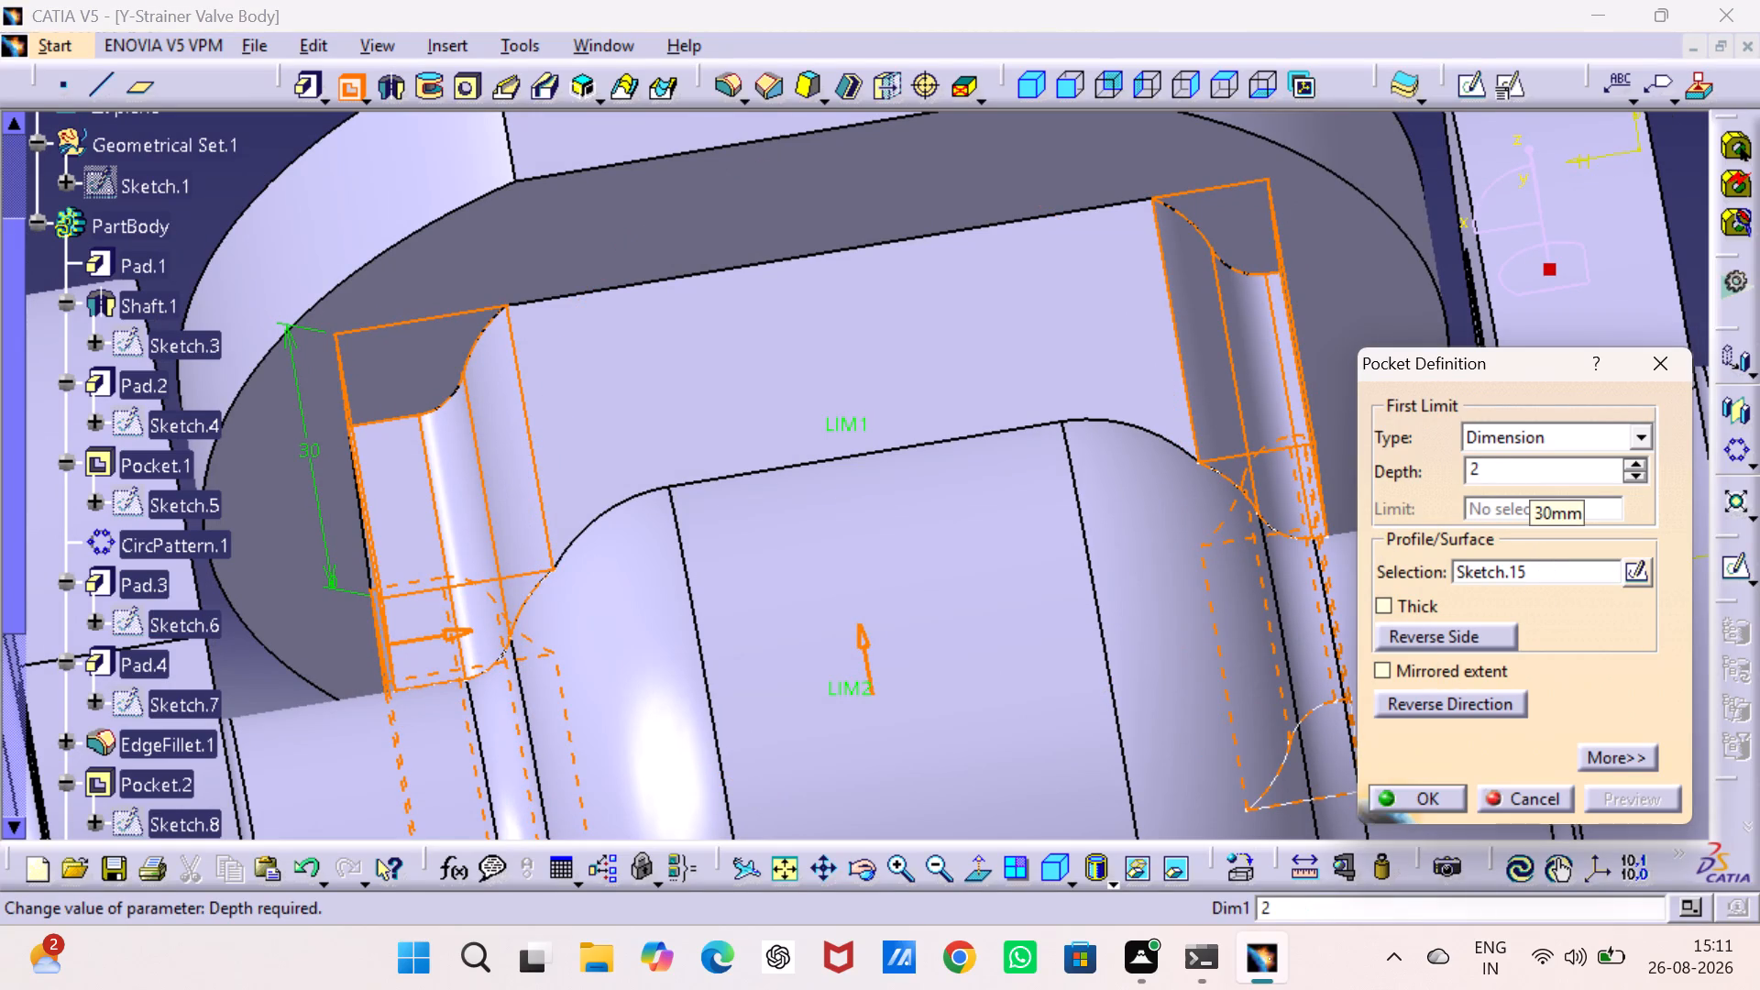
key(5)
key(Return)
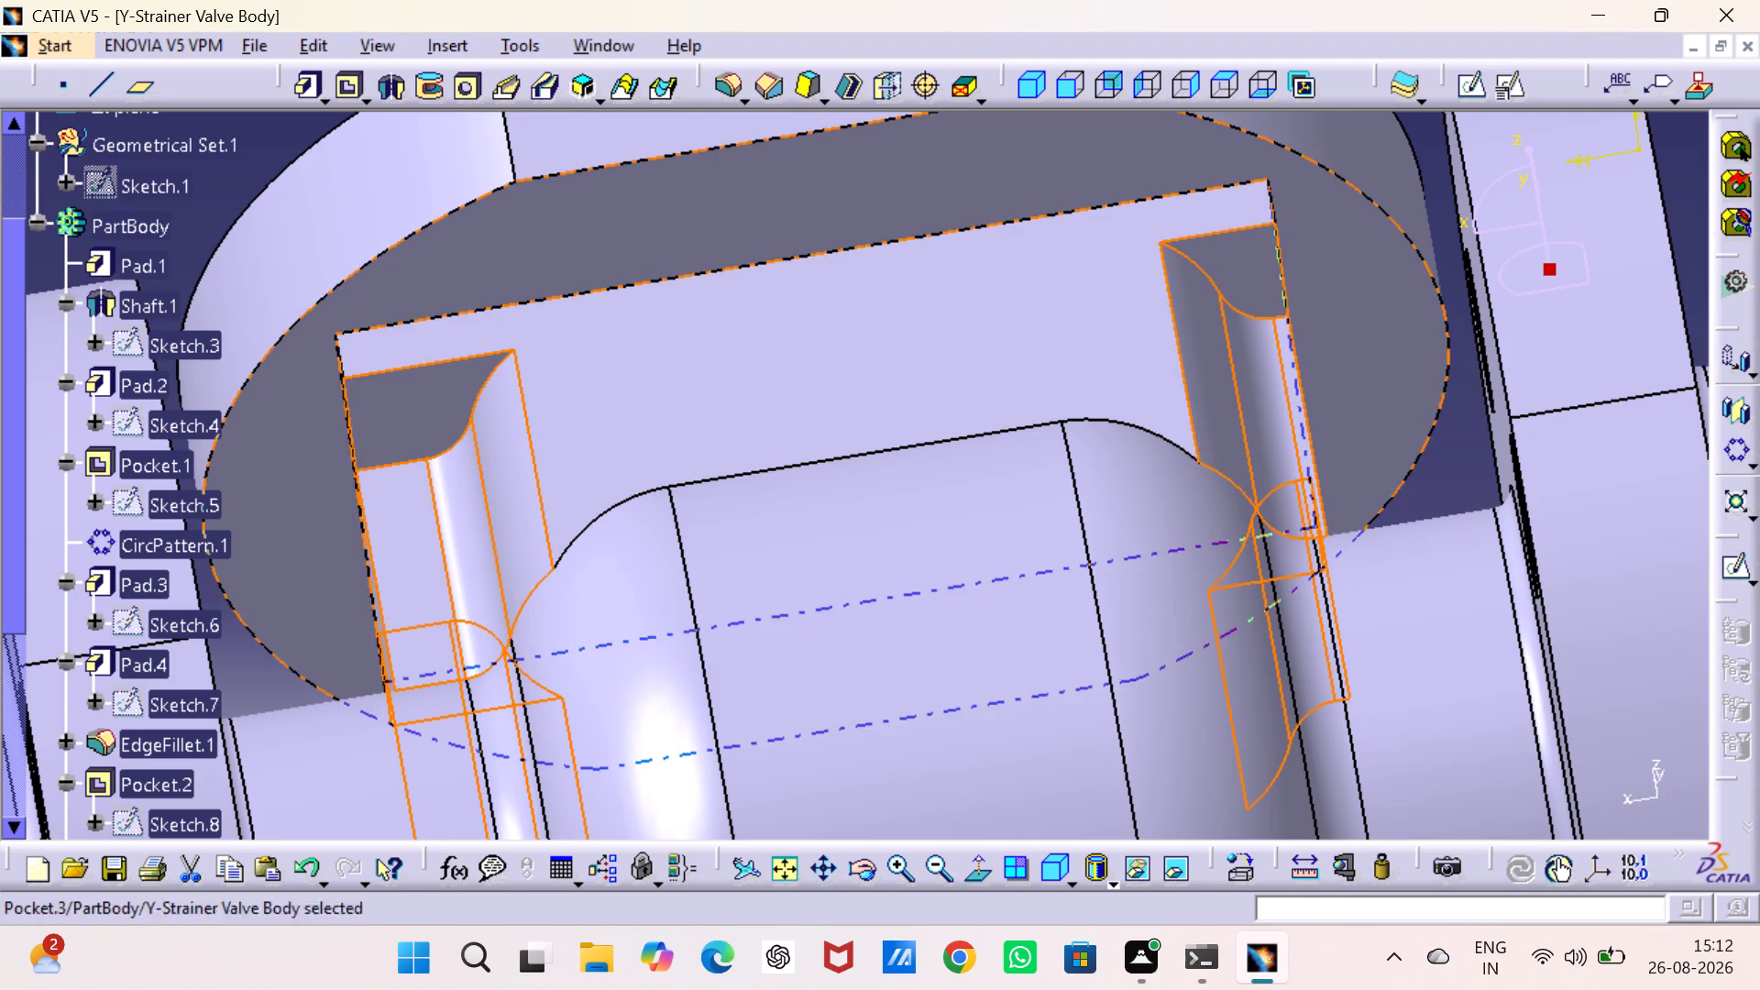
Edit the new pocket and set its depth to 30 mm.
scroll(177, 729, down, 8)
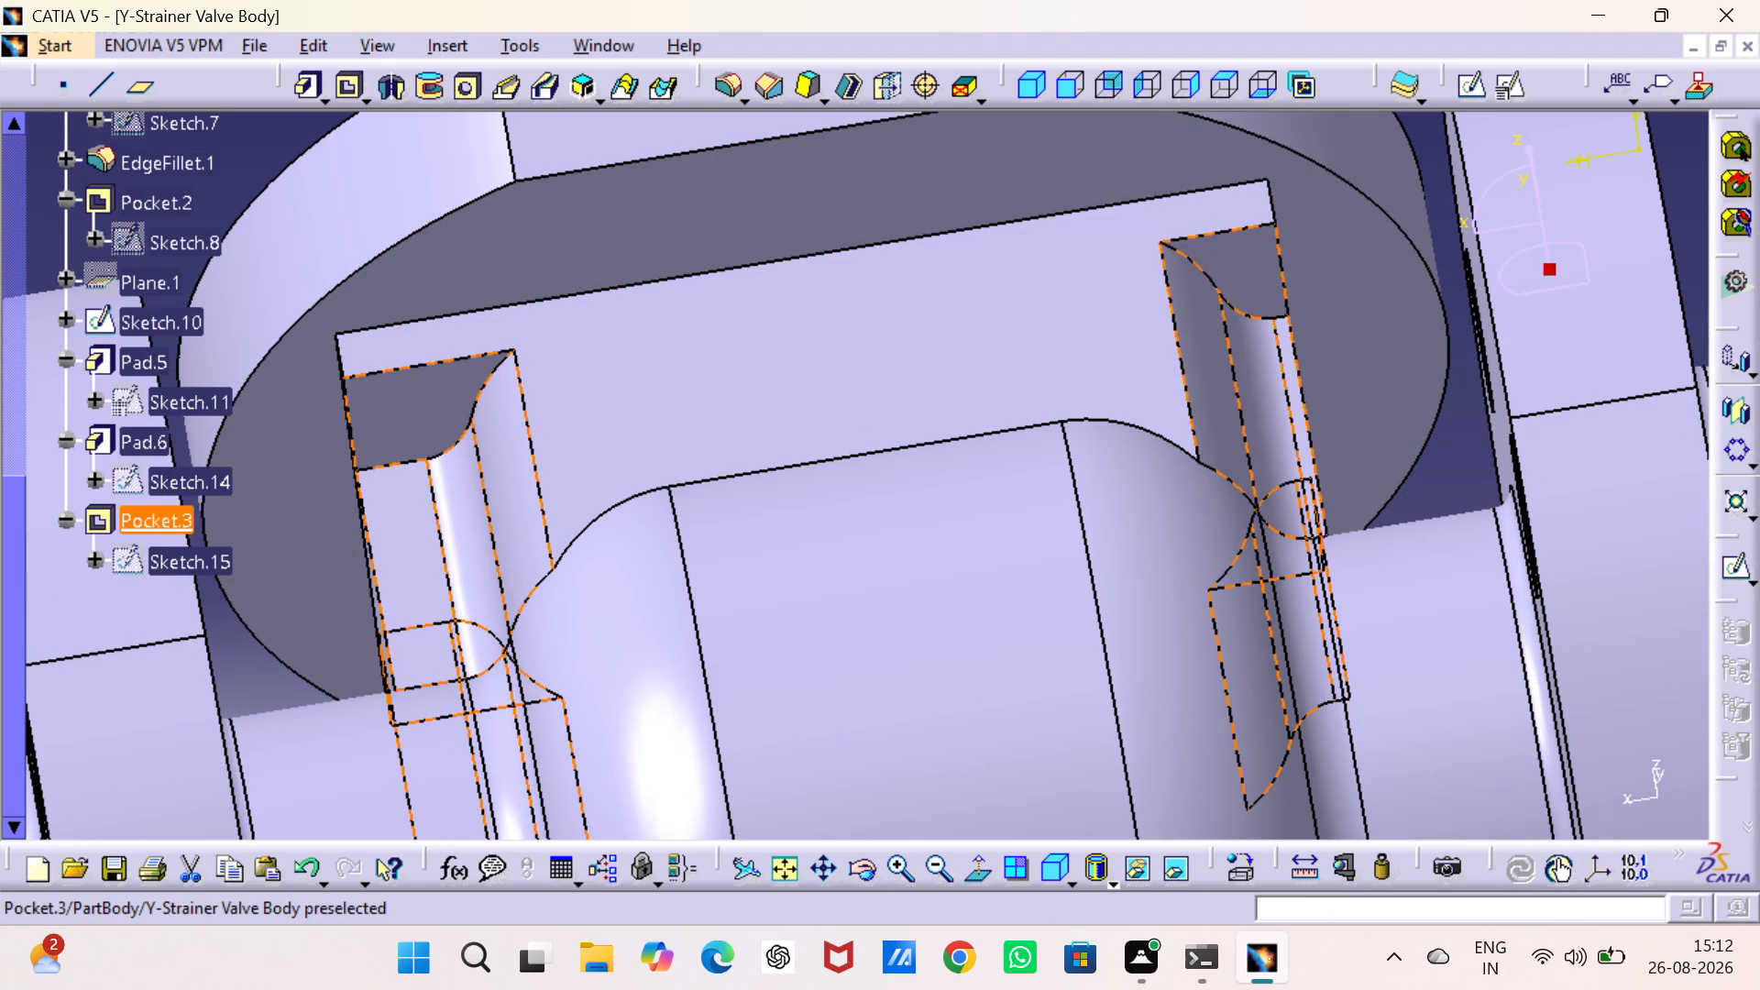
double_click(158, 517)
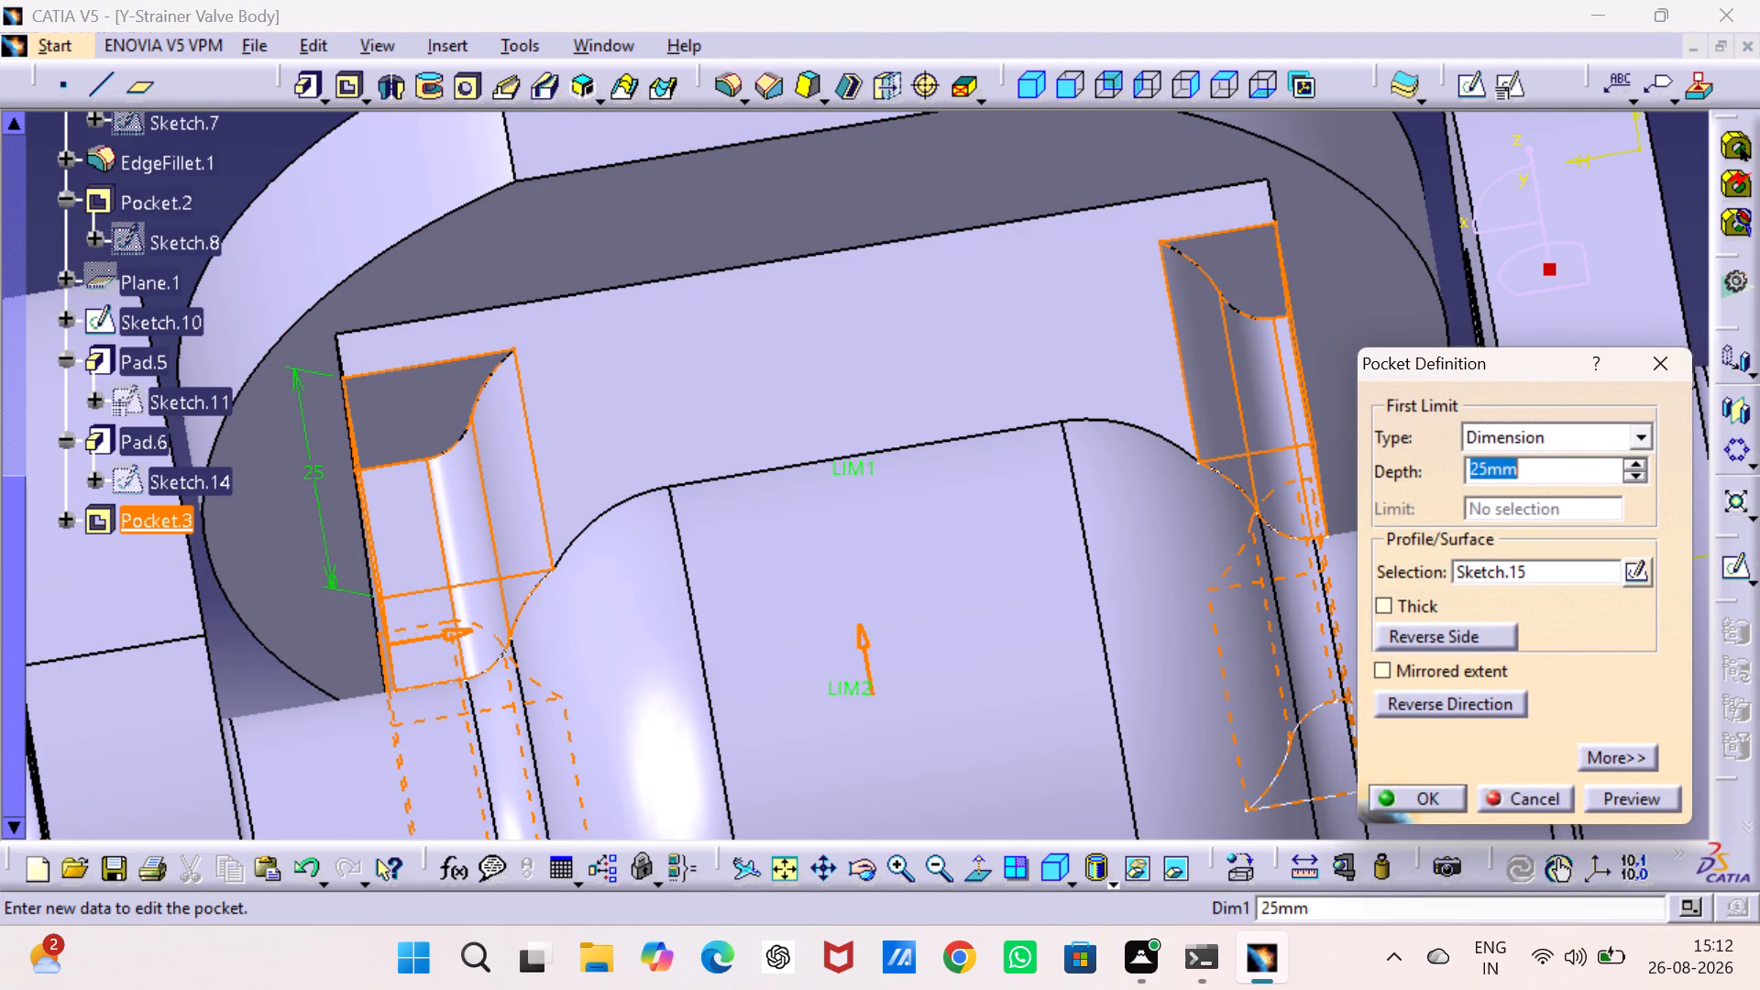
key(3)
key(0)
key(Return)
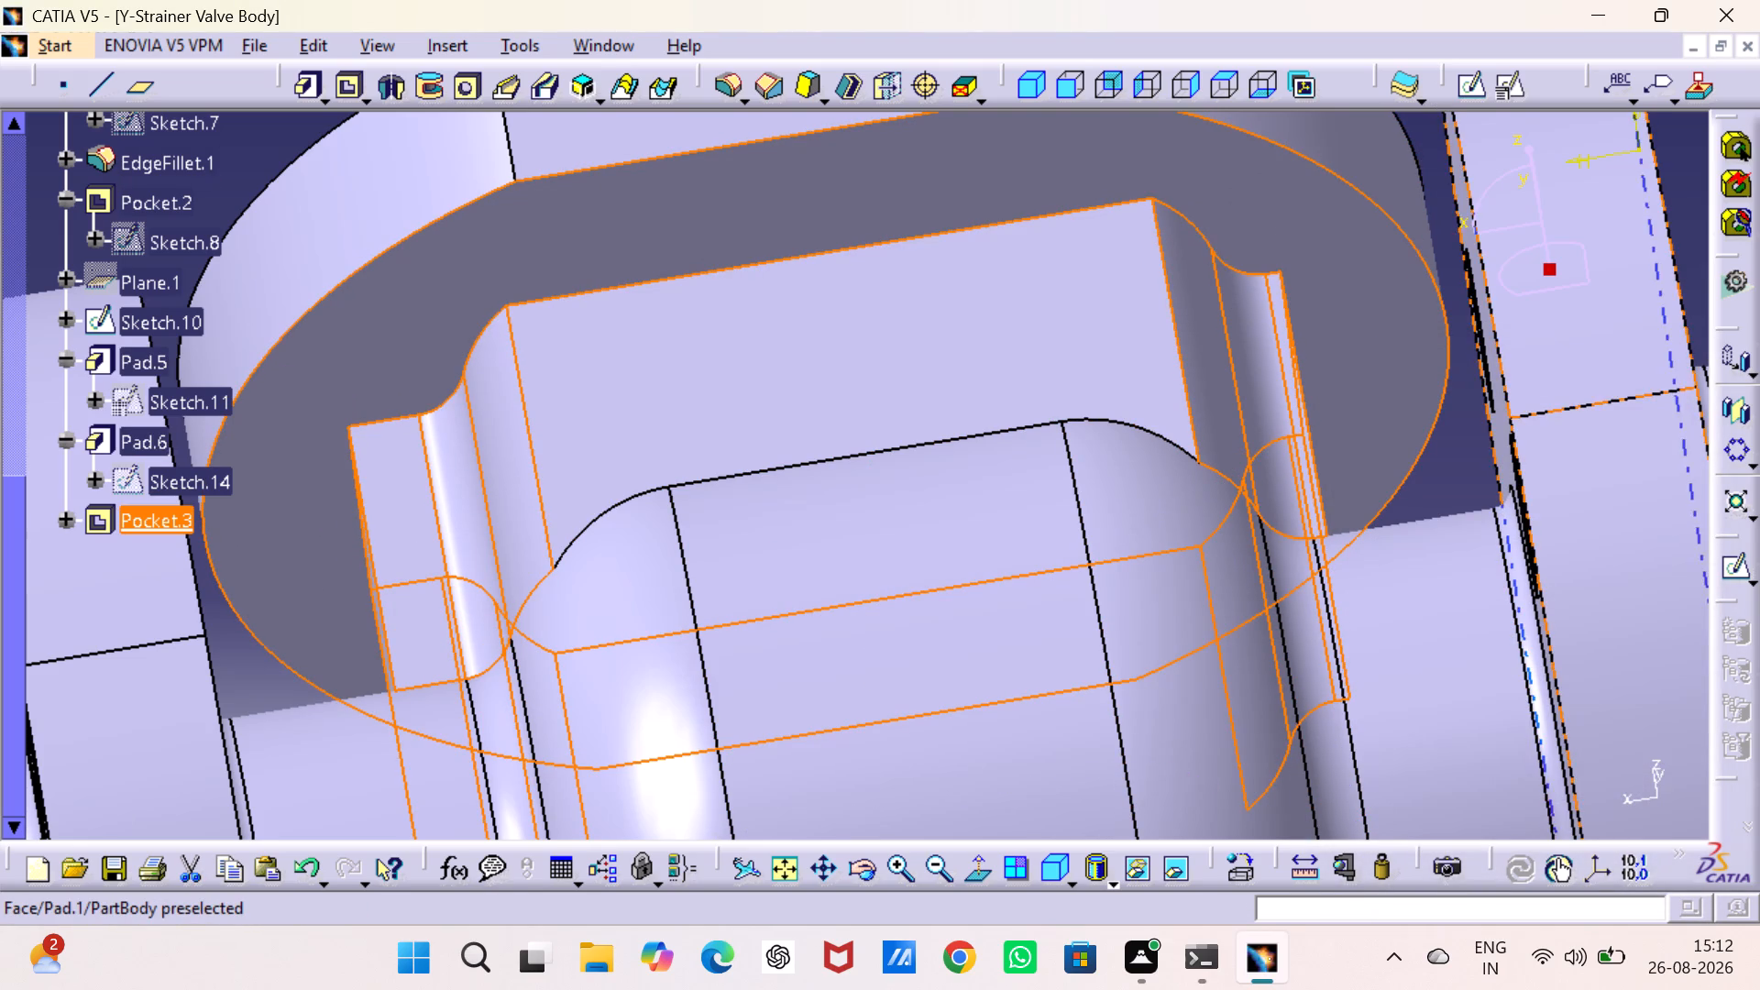
Examine the whole valve body and the trimmed pad beneath the top flange from several angles.
click(792, 872)
click(1485, 519)
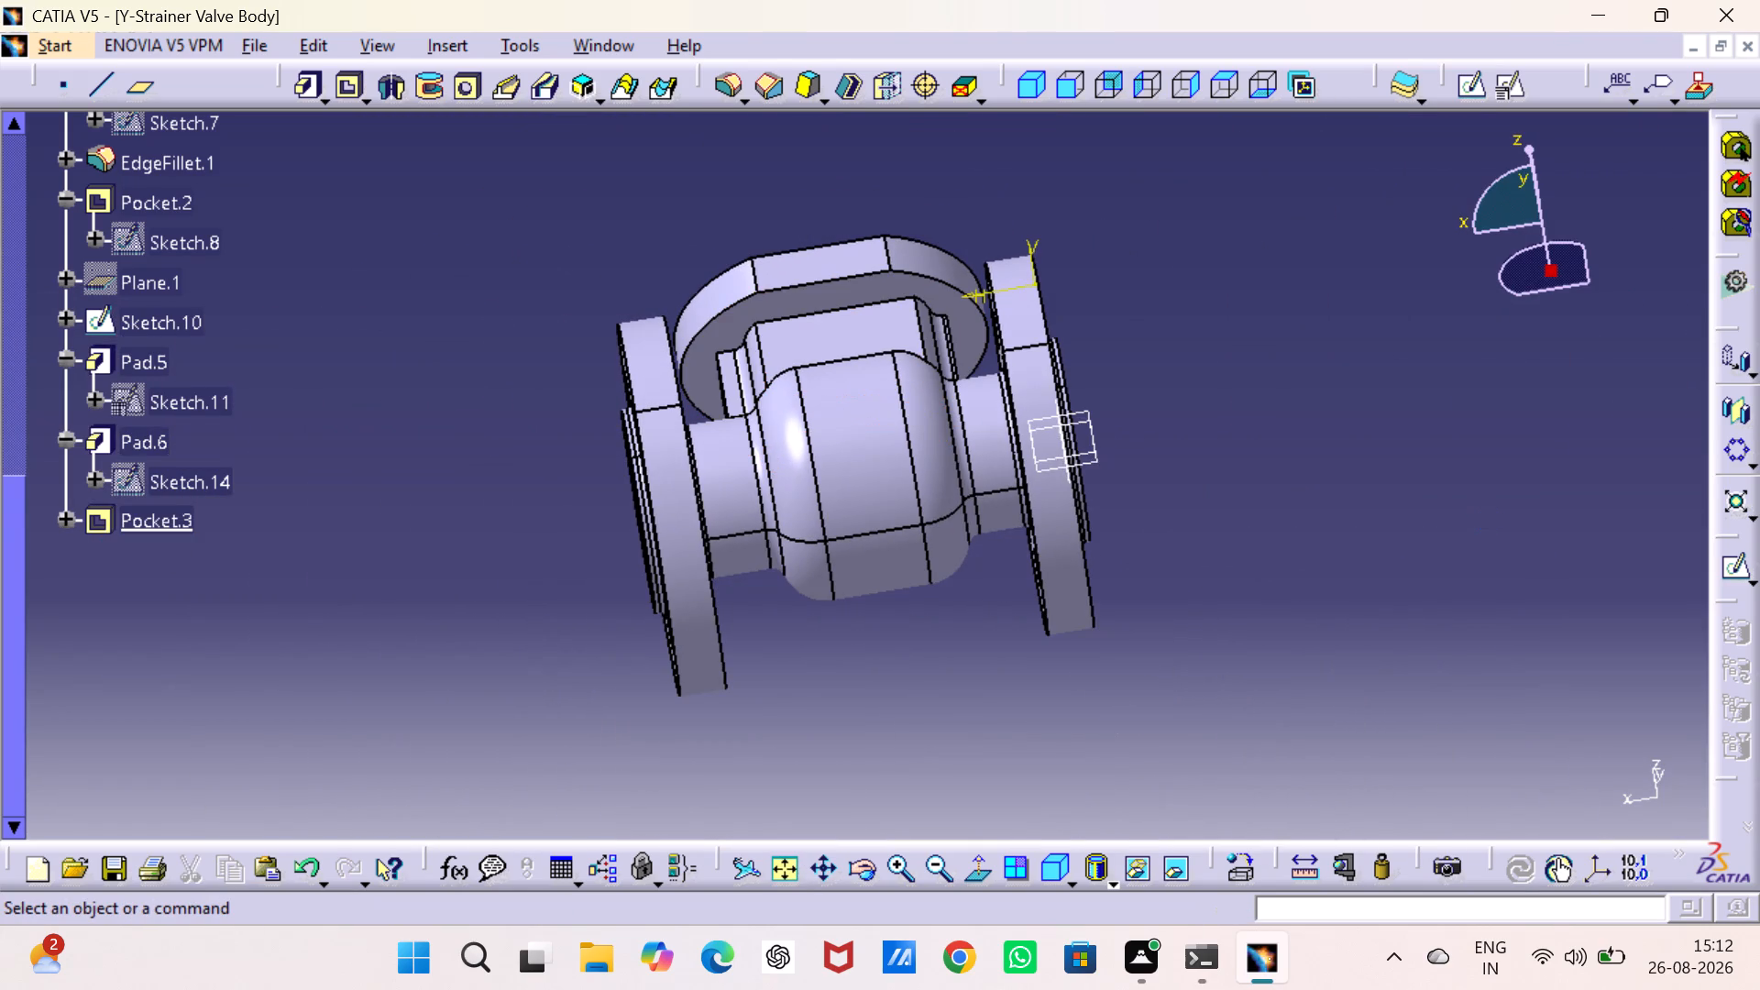
middle_drag(1285, 455, 1240, 630)
right_drag(1285, 455, 1226, 609)
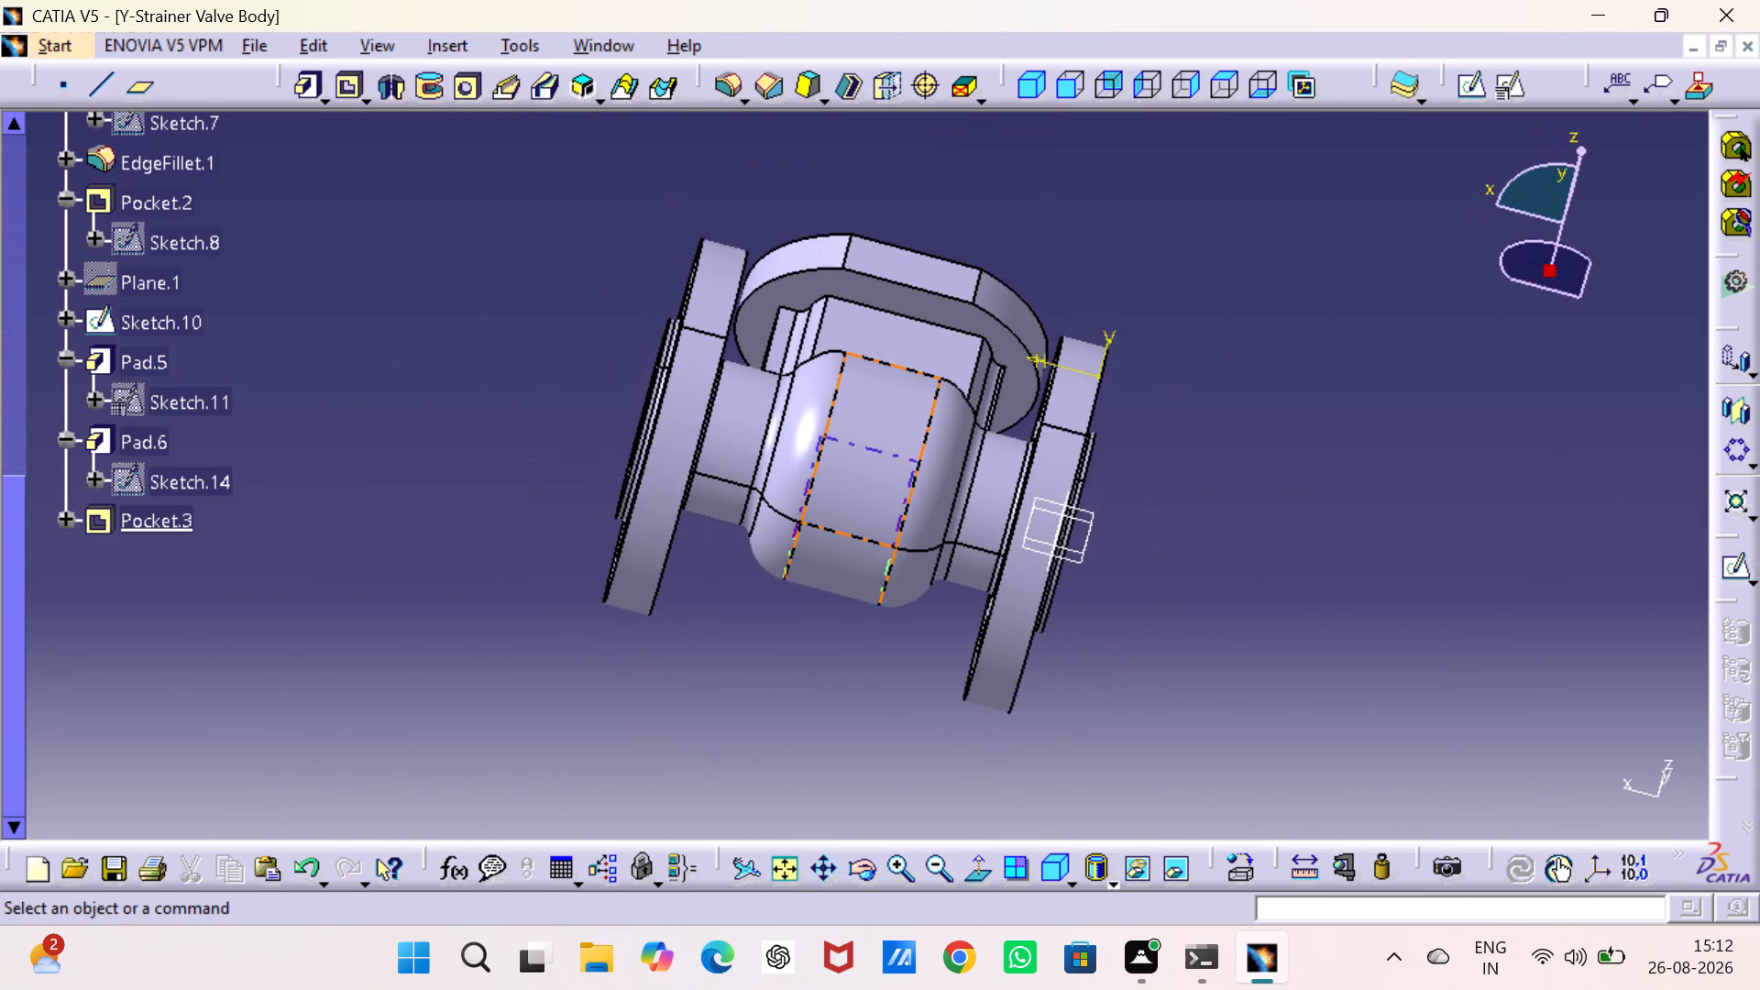
middle_drag(903, 427, 808, 570)
middle_drag(908, 368, 905, 369)
right_drag(908, 368, 905, 369)
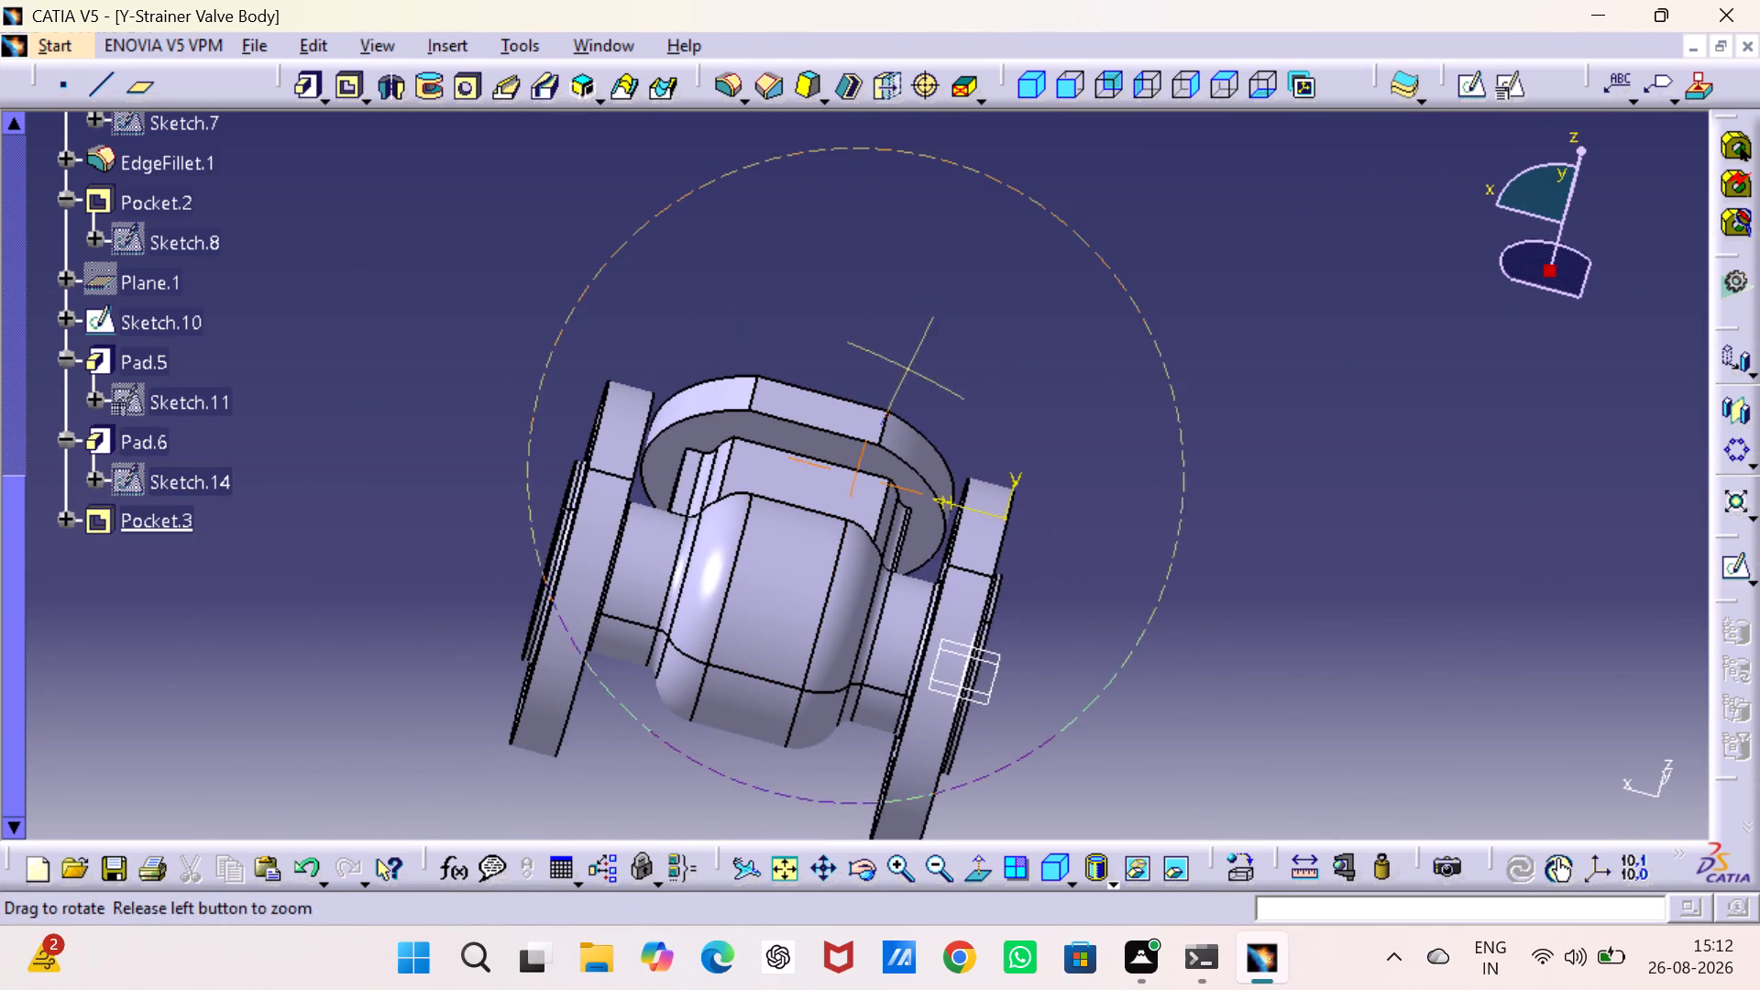
middle_drag(905, 369, 885, 591)
right_drag(905, 369, 885, 591)
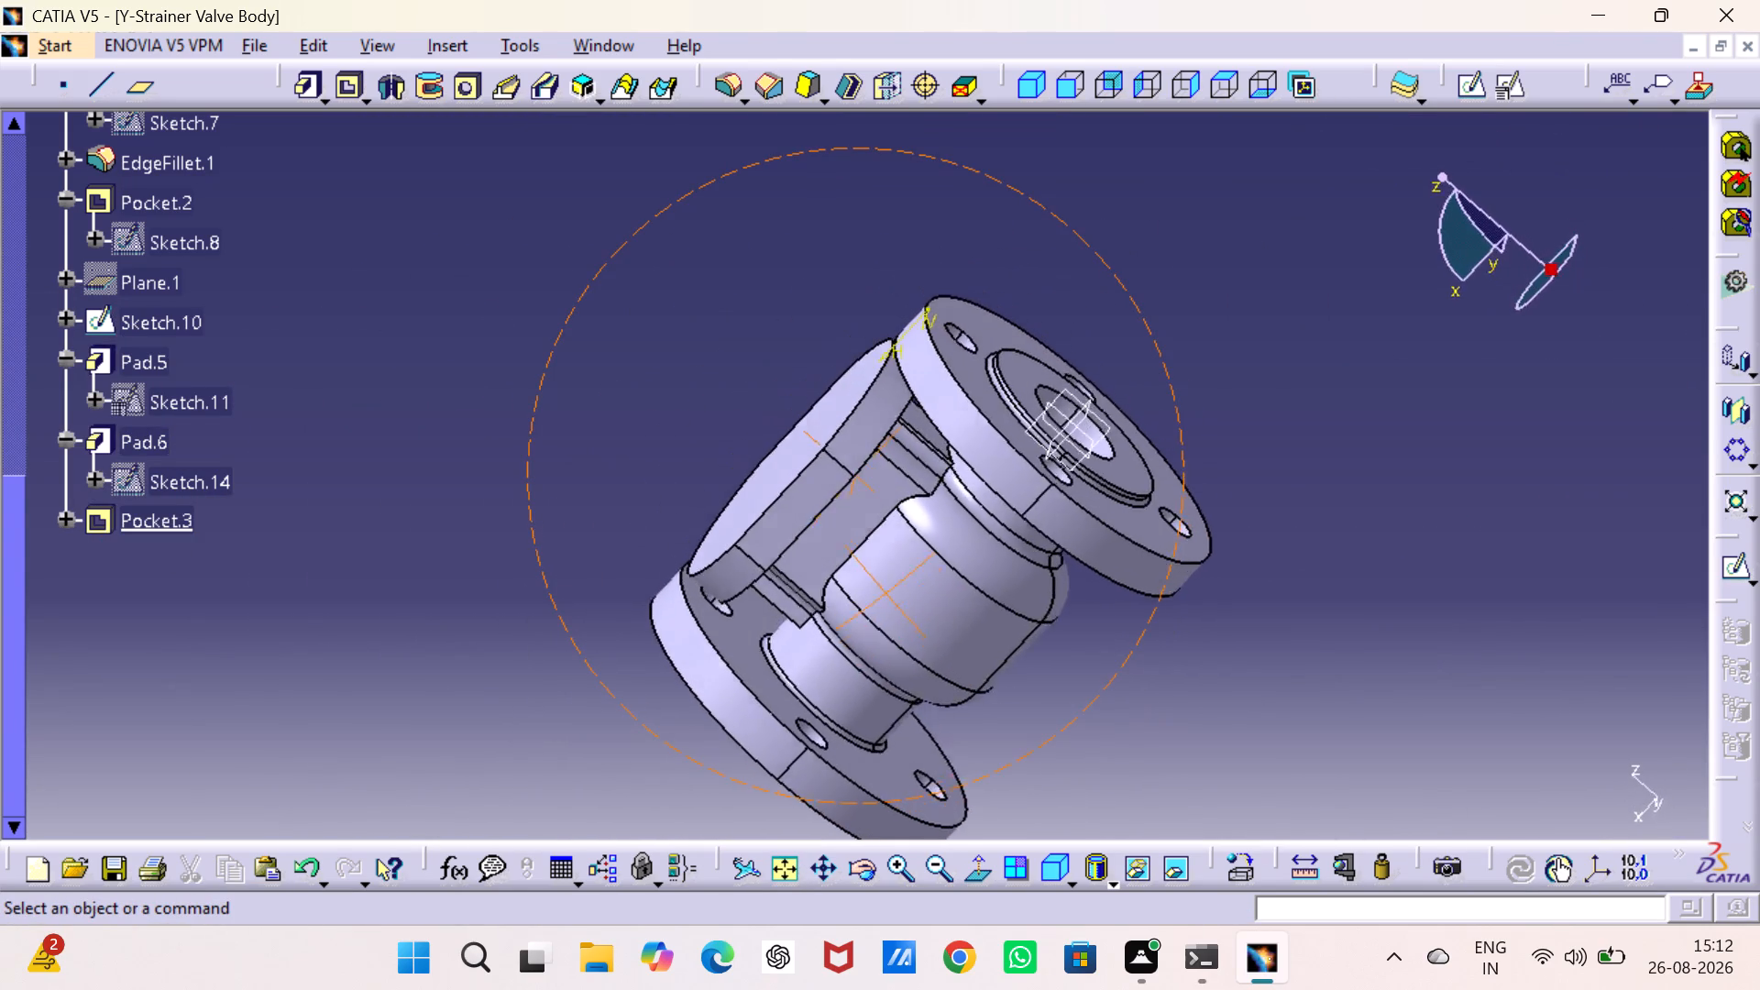
right_drag(885, 591, 865, 557)
middle_drag(885, 591, 865, 557)
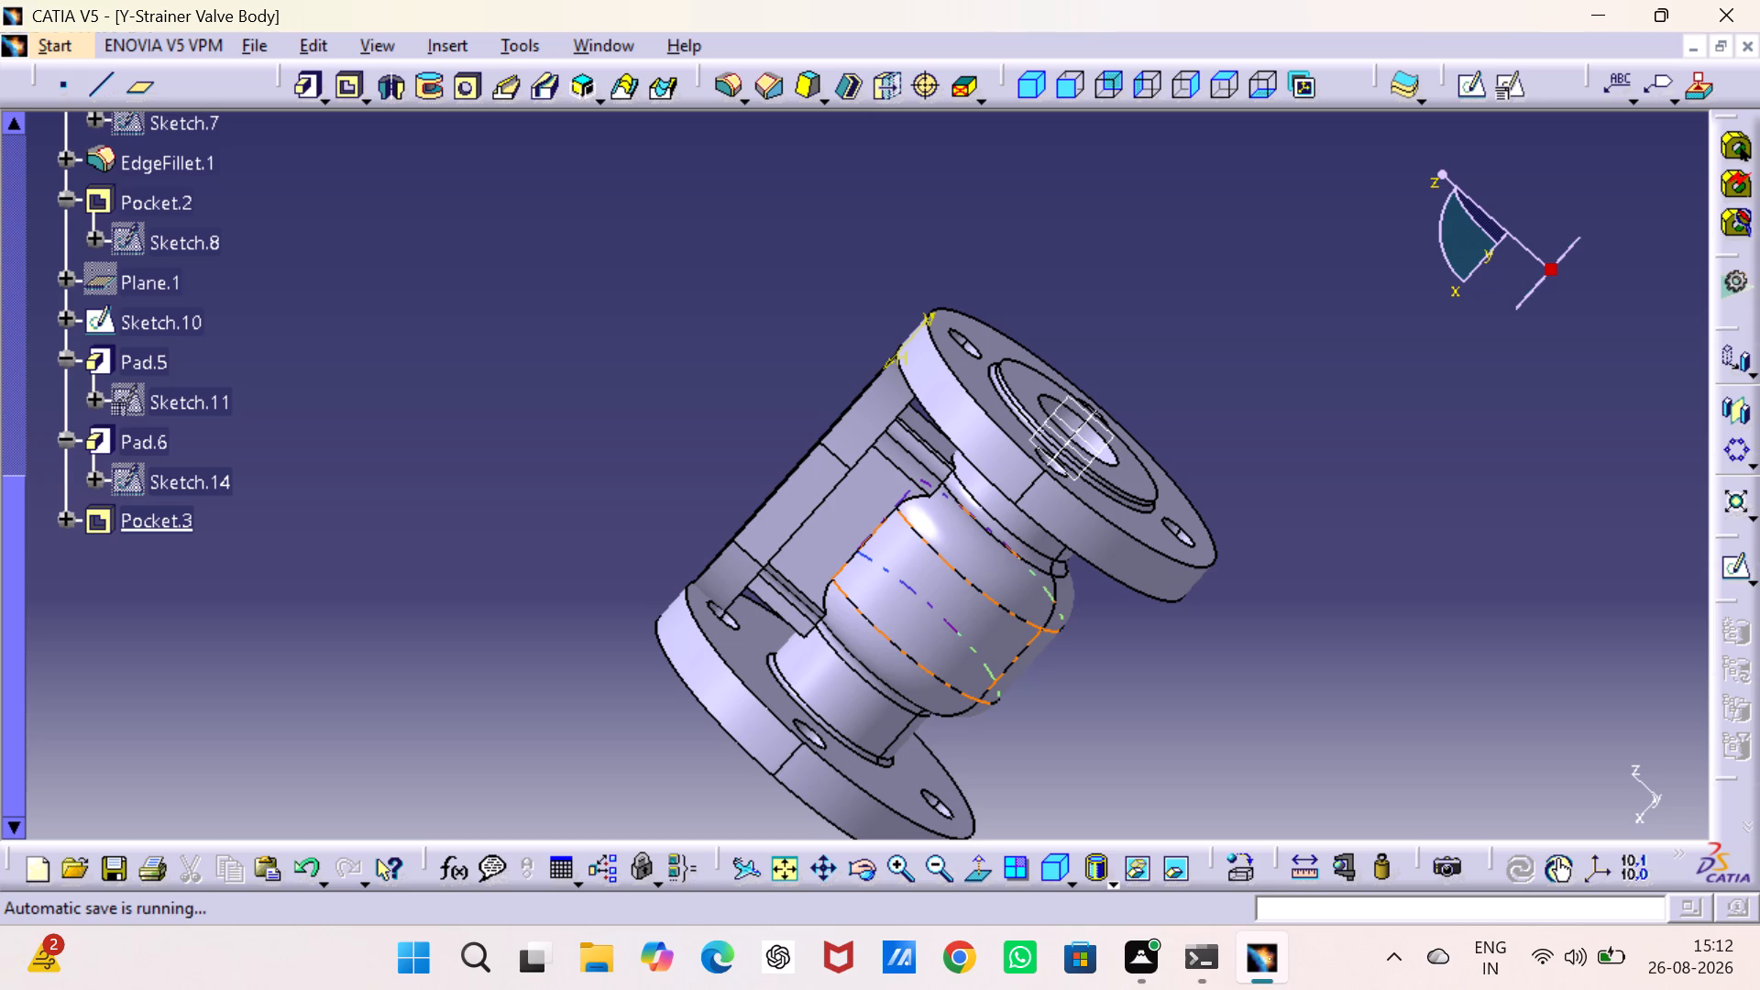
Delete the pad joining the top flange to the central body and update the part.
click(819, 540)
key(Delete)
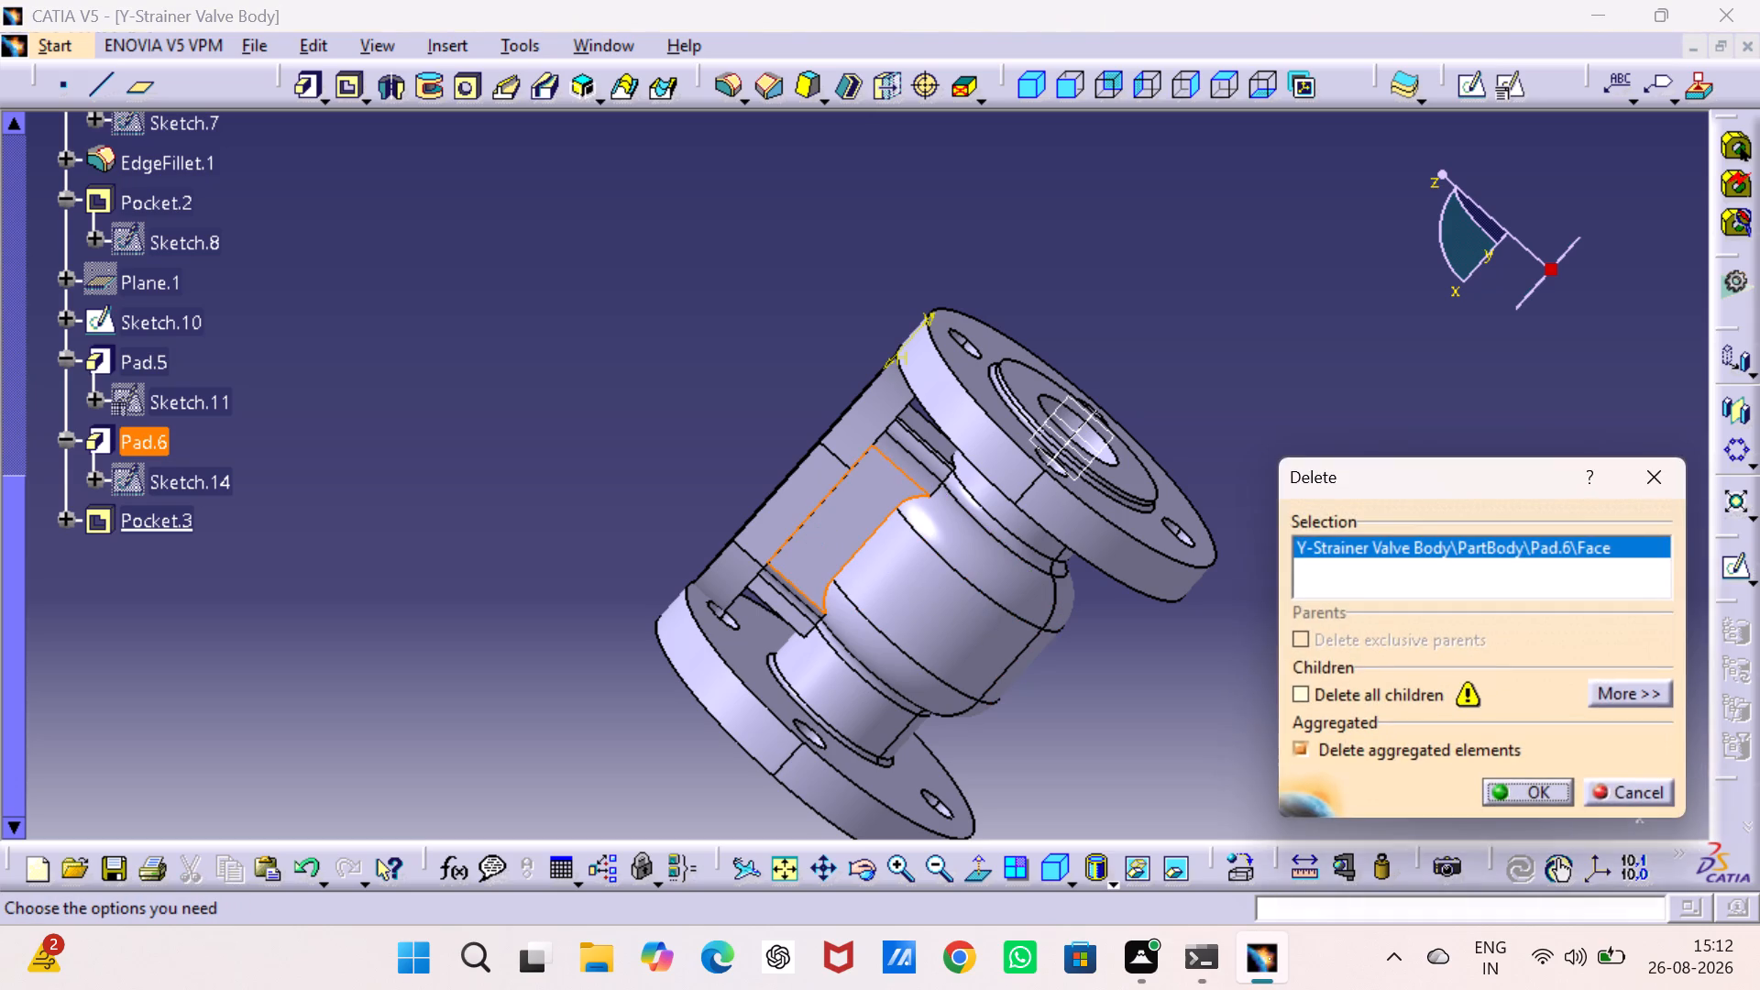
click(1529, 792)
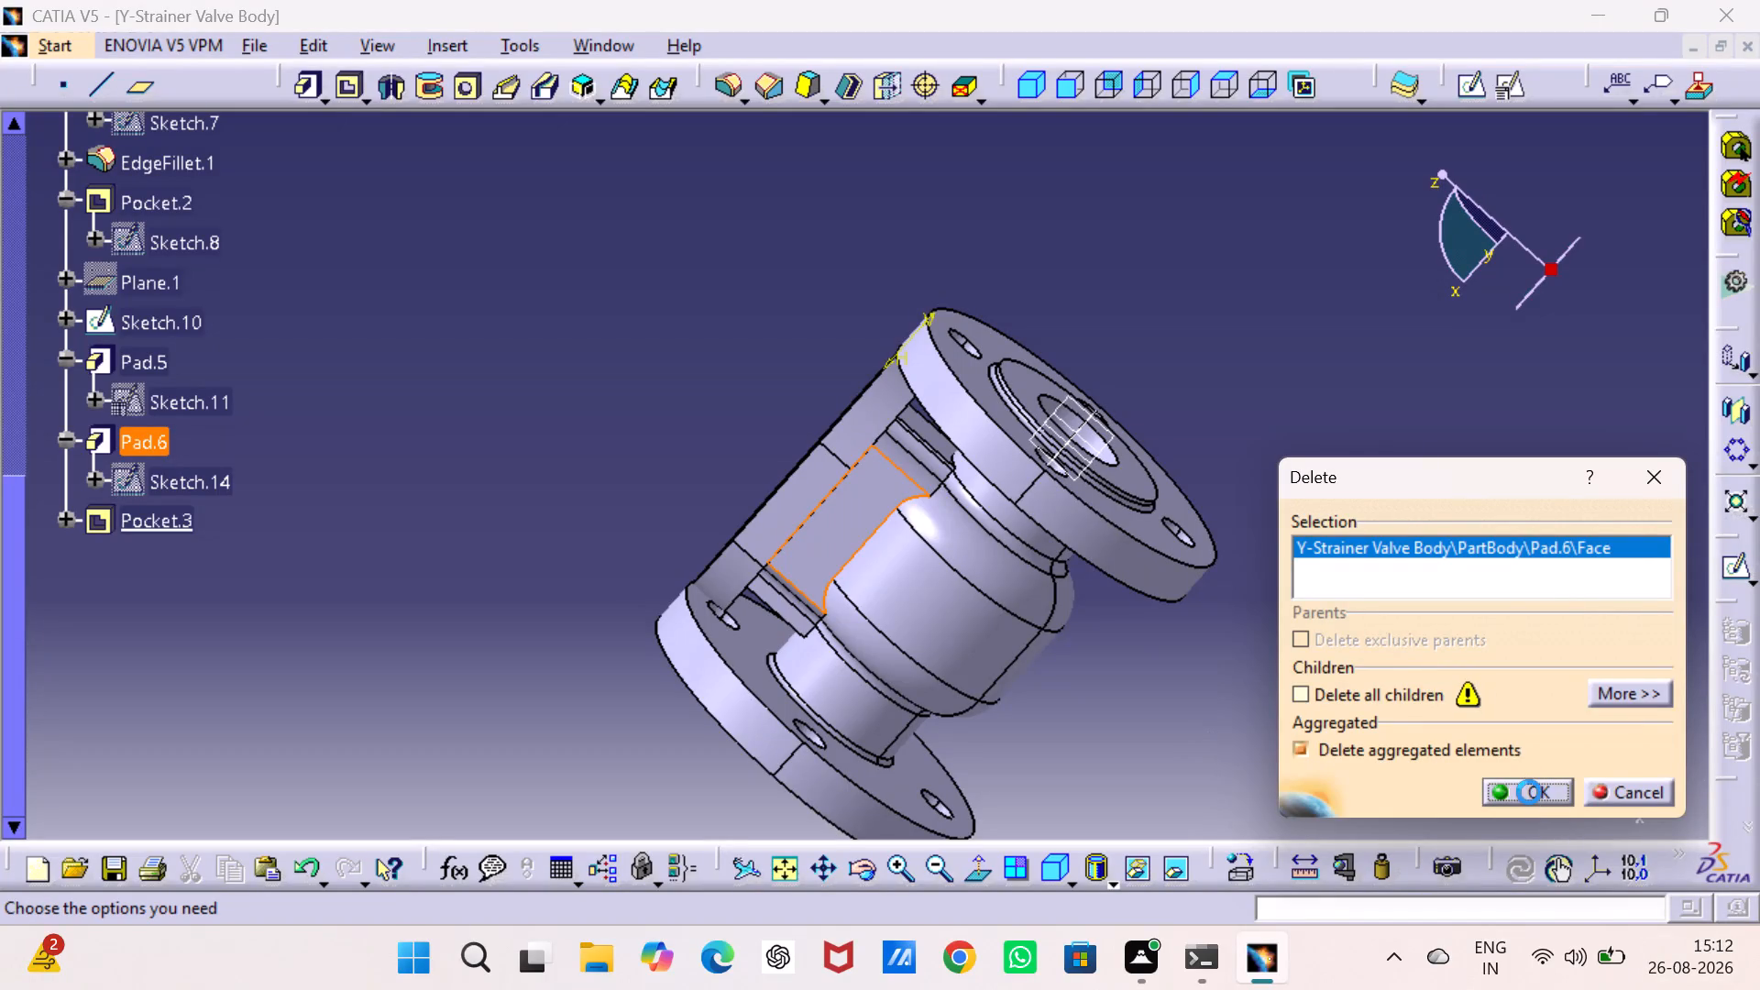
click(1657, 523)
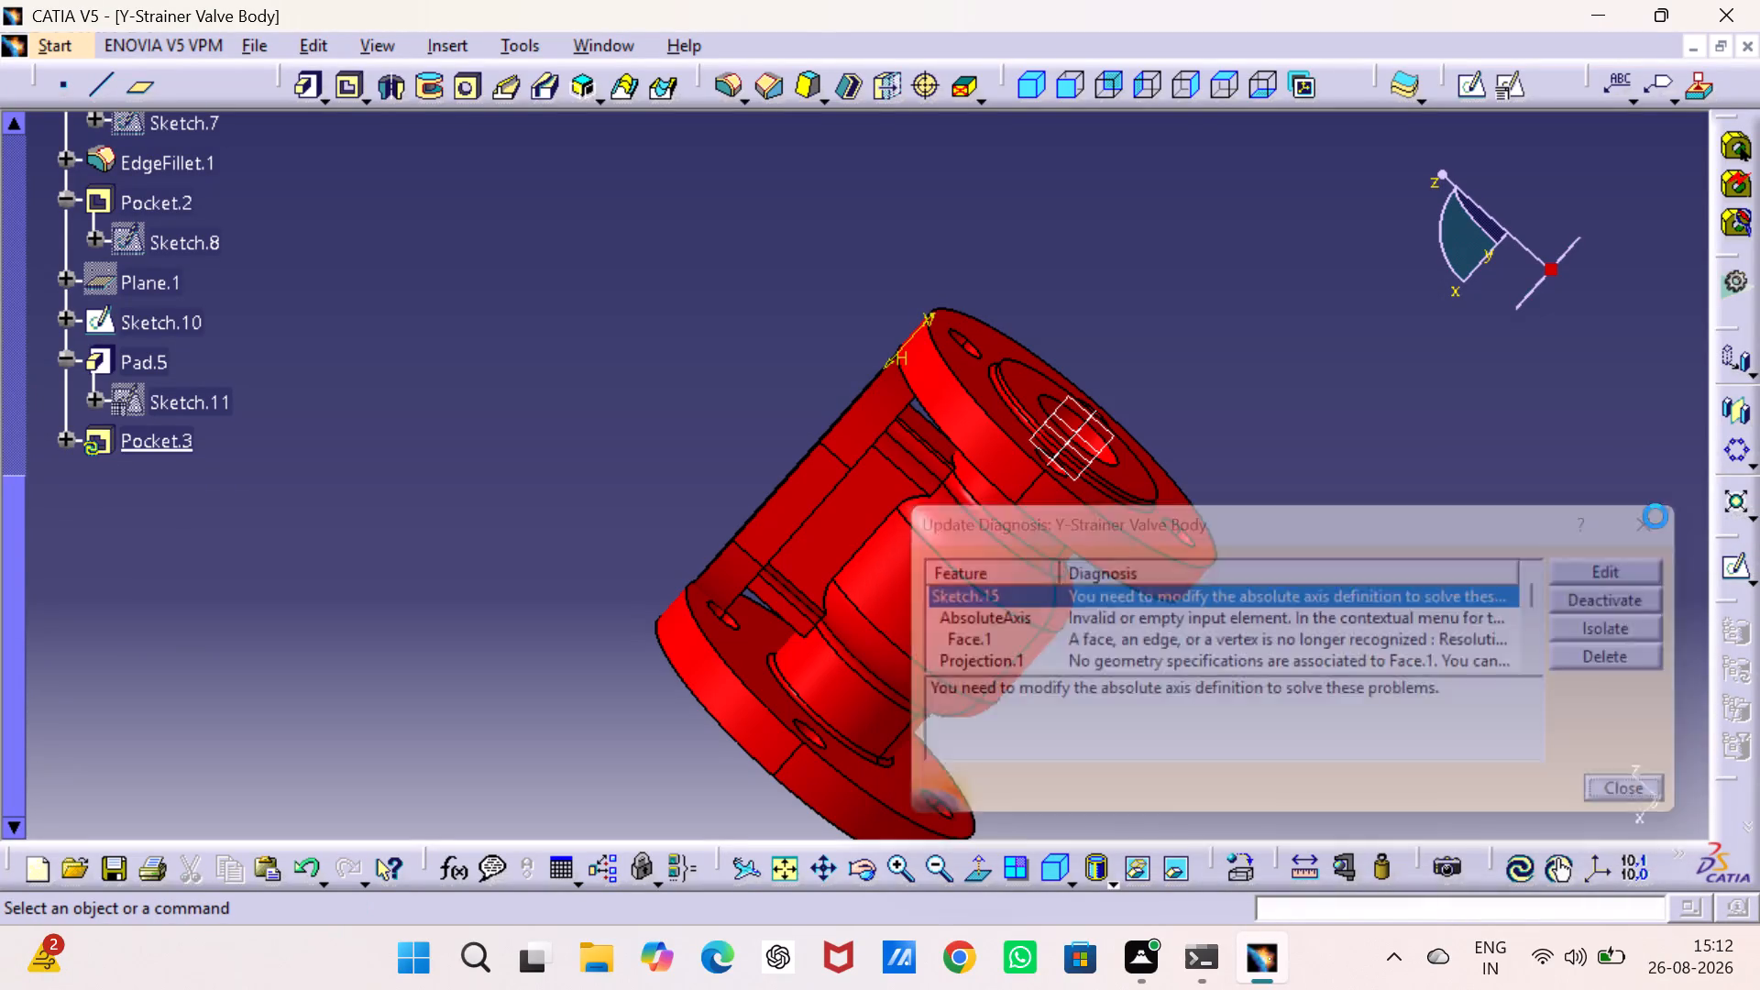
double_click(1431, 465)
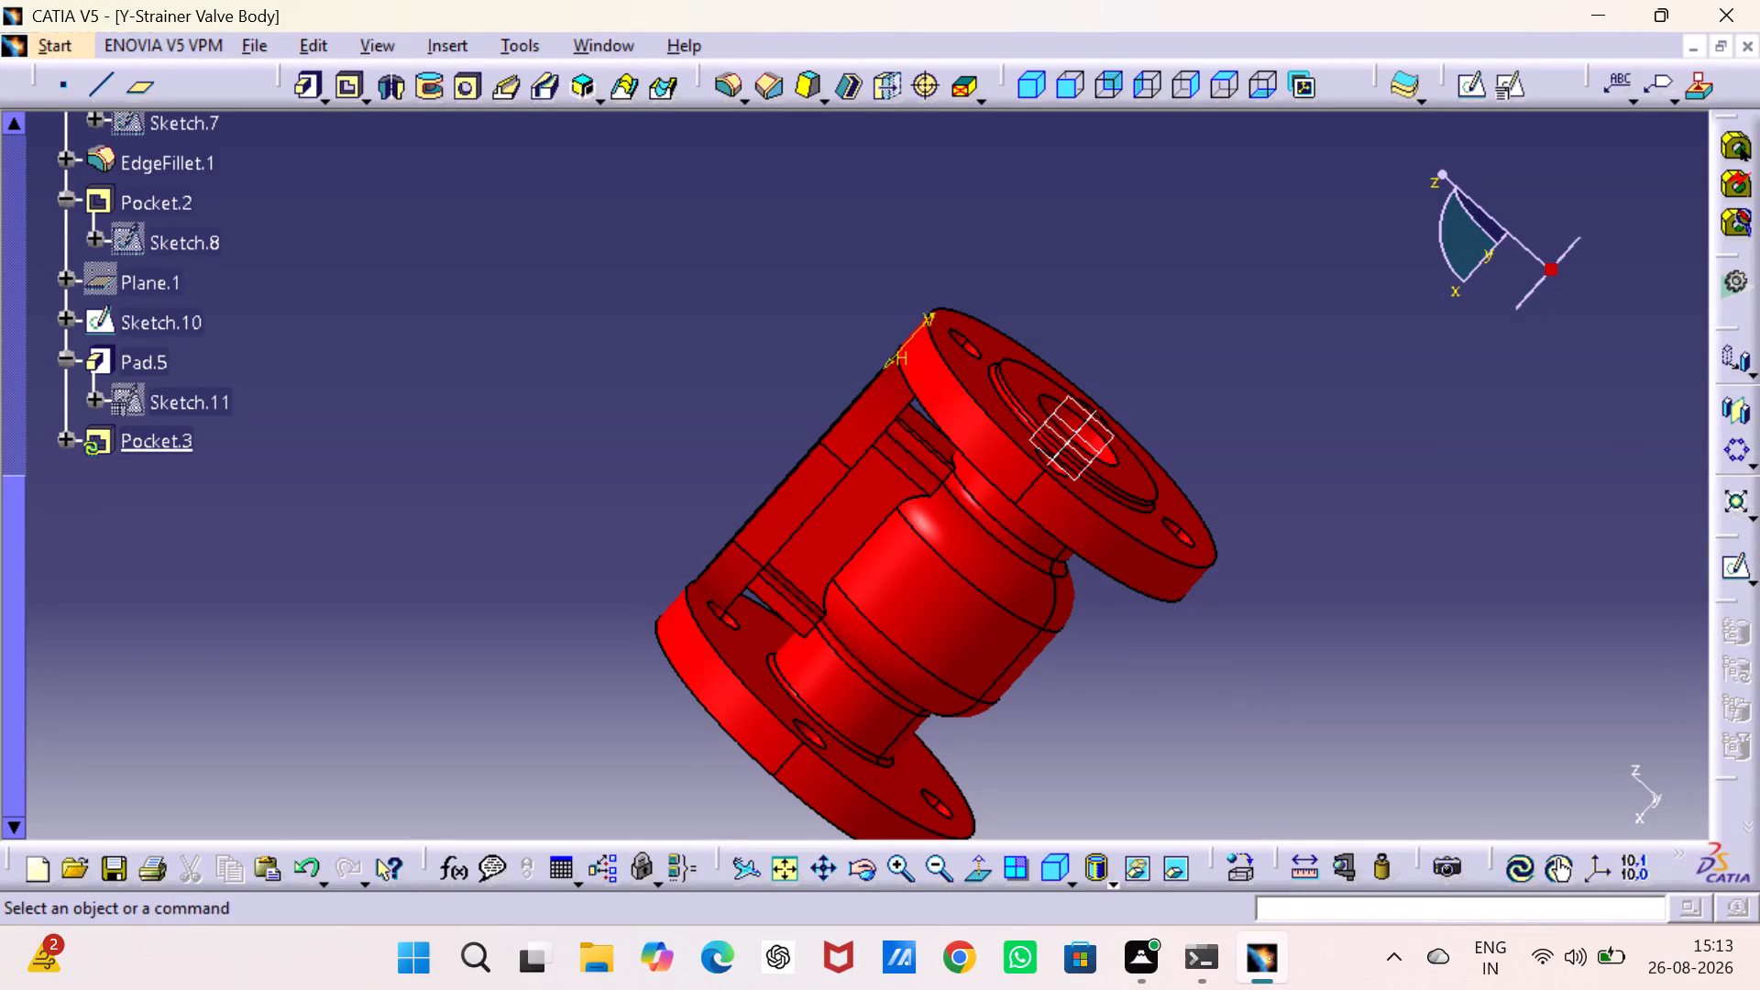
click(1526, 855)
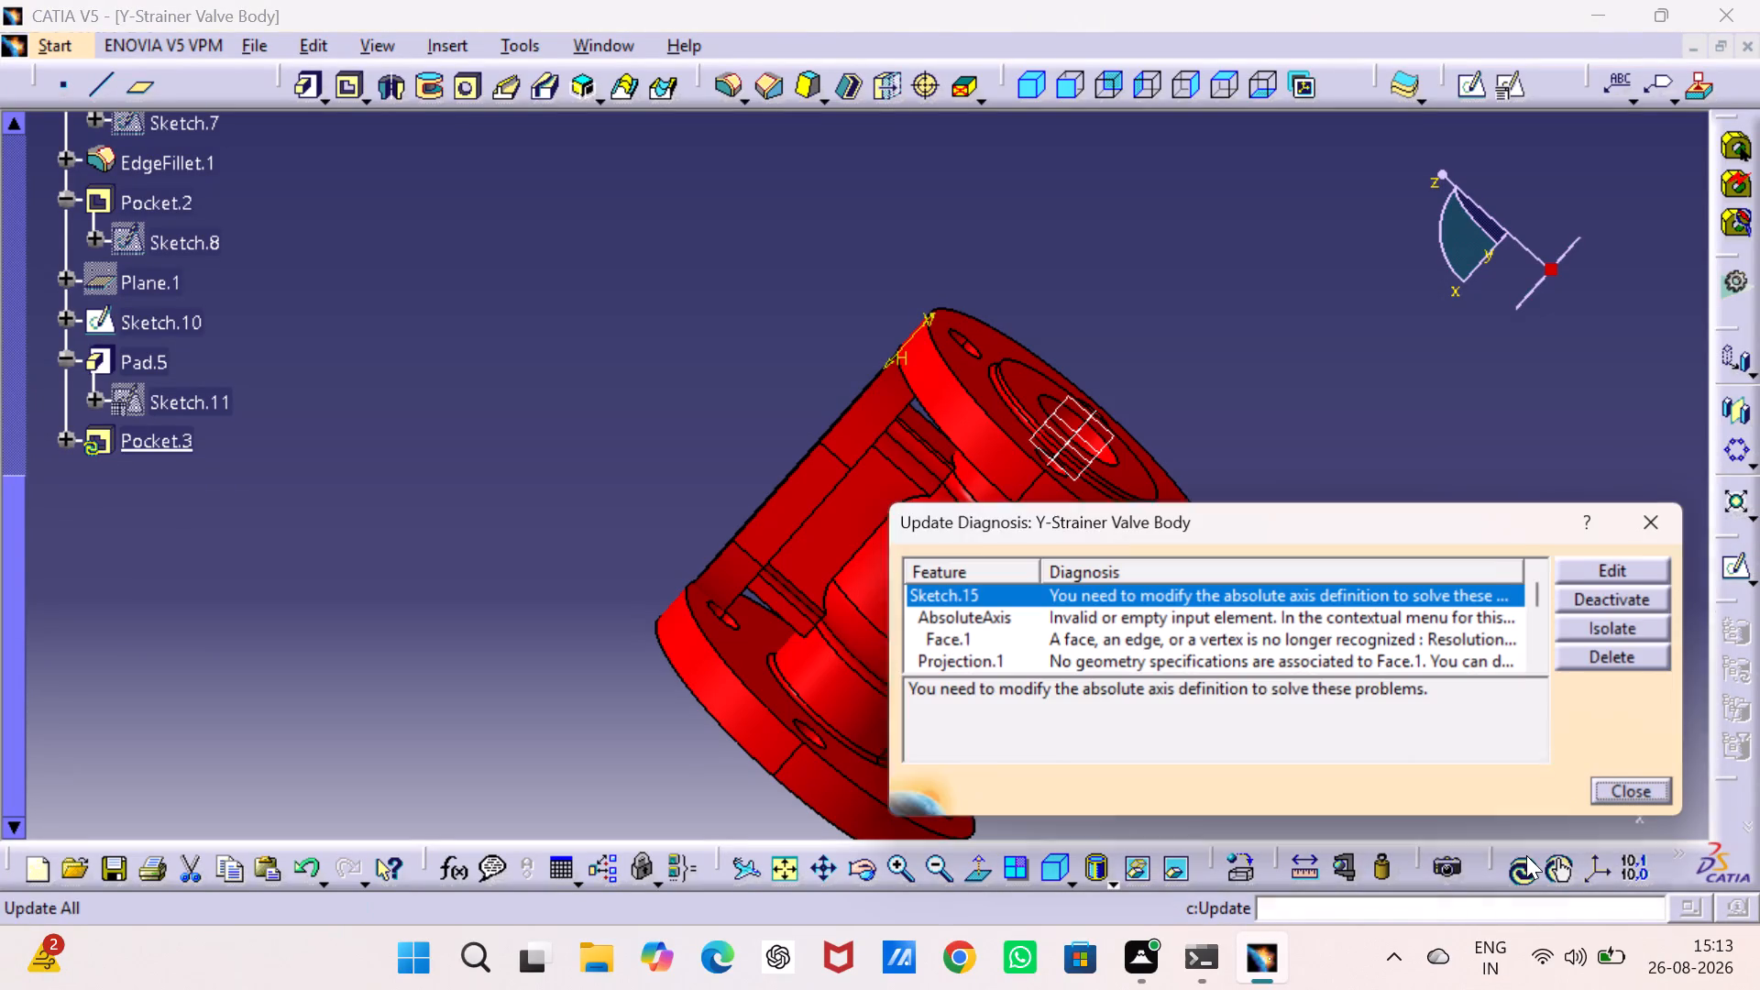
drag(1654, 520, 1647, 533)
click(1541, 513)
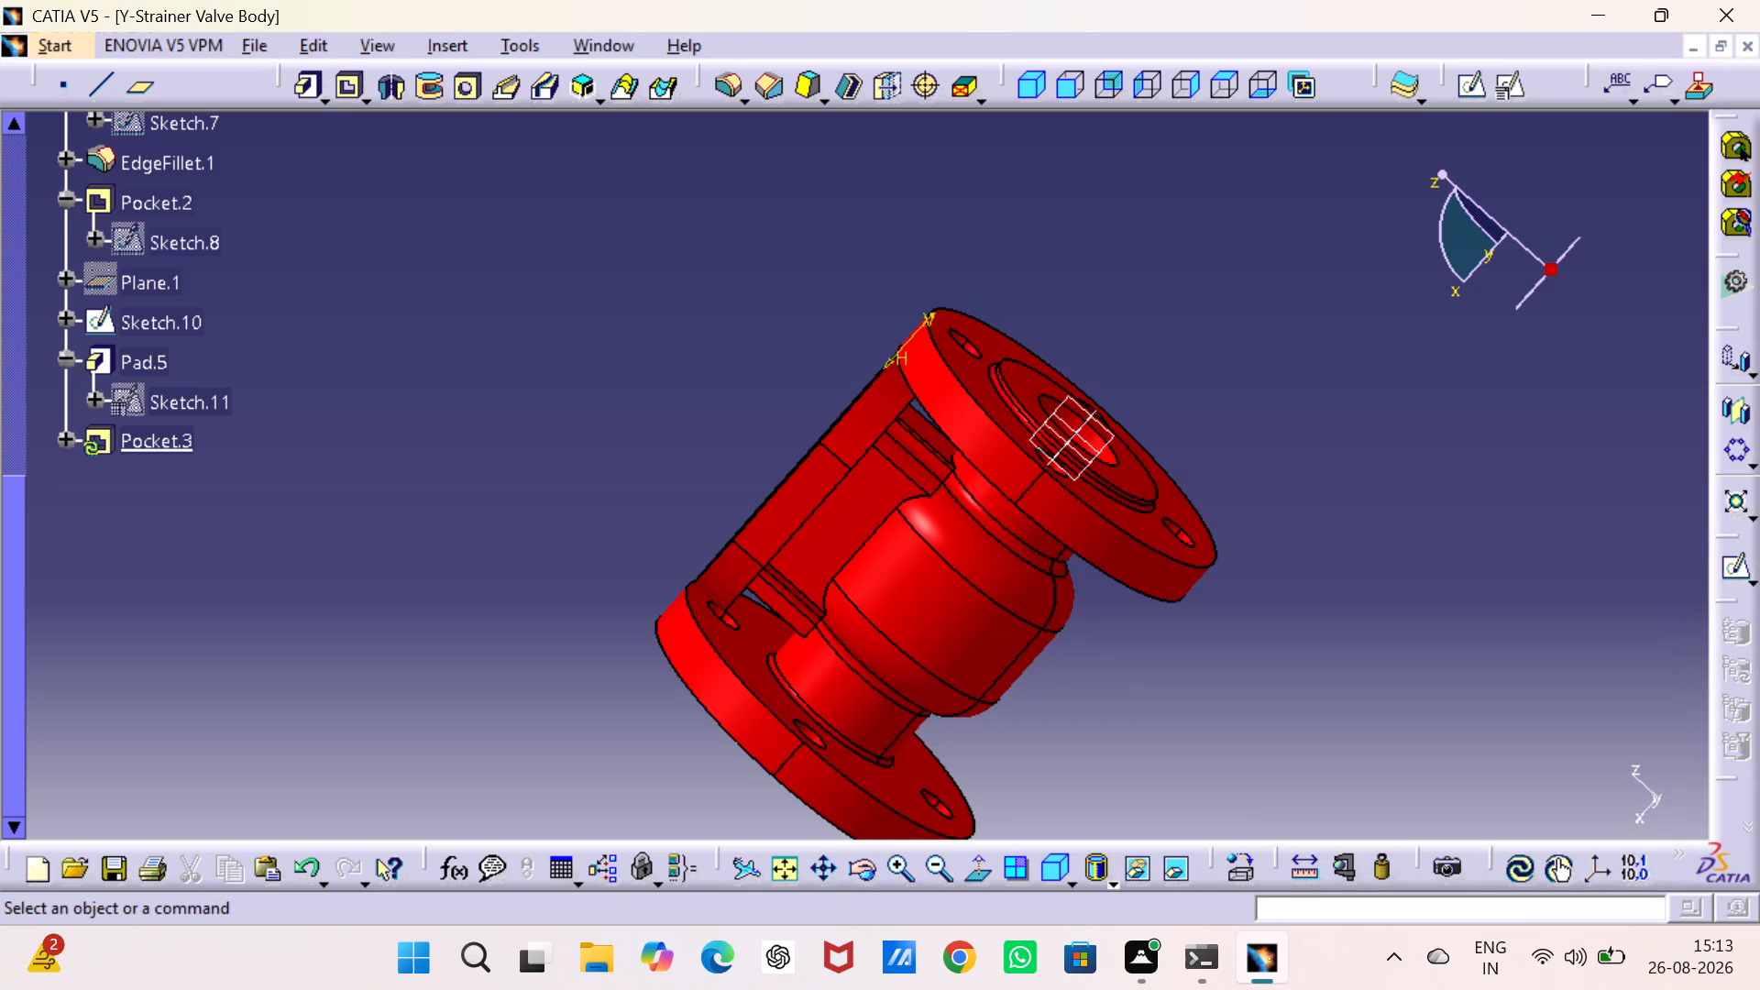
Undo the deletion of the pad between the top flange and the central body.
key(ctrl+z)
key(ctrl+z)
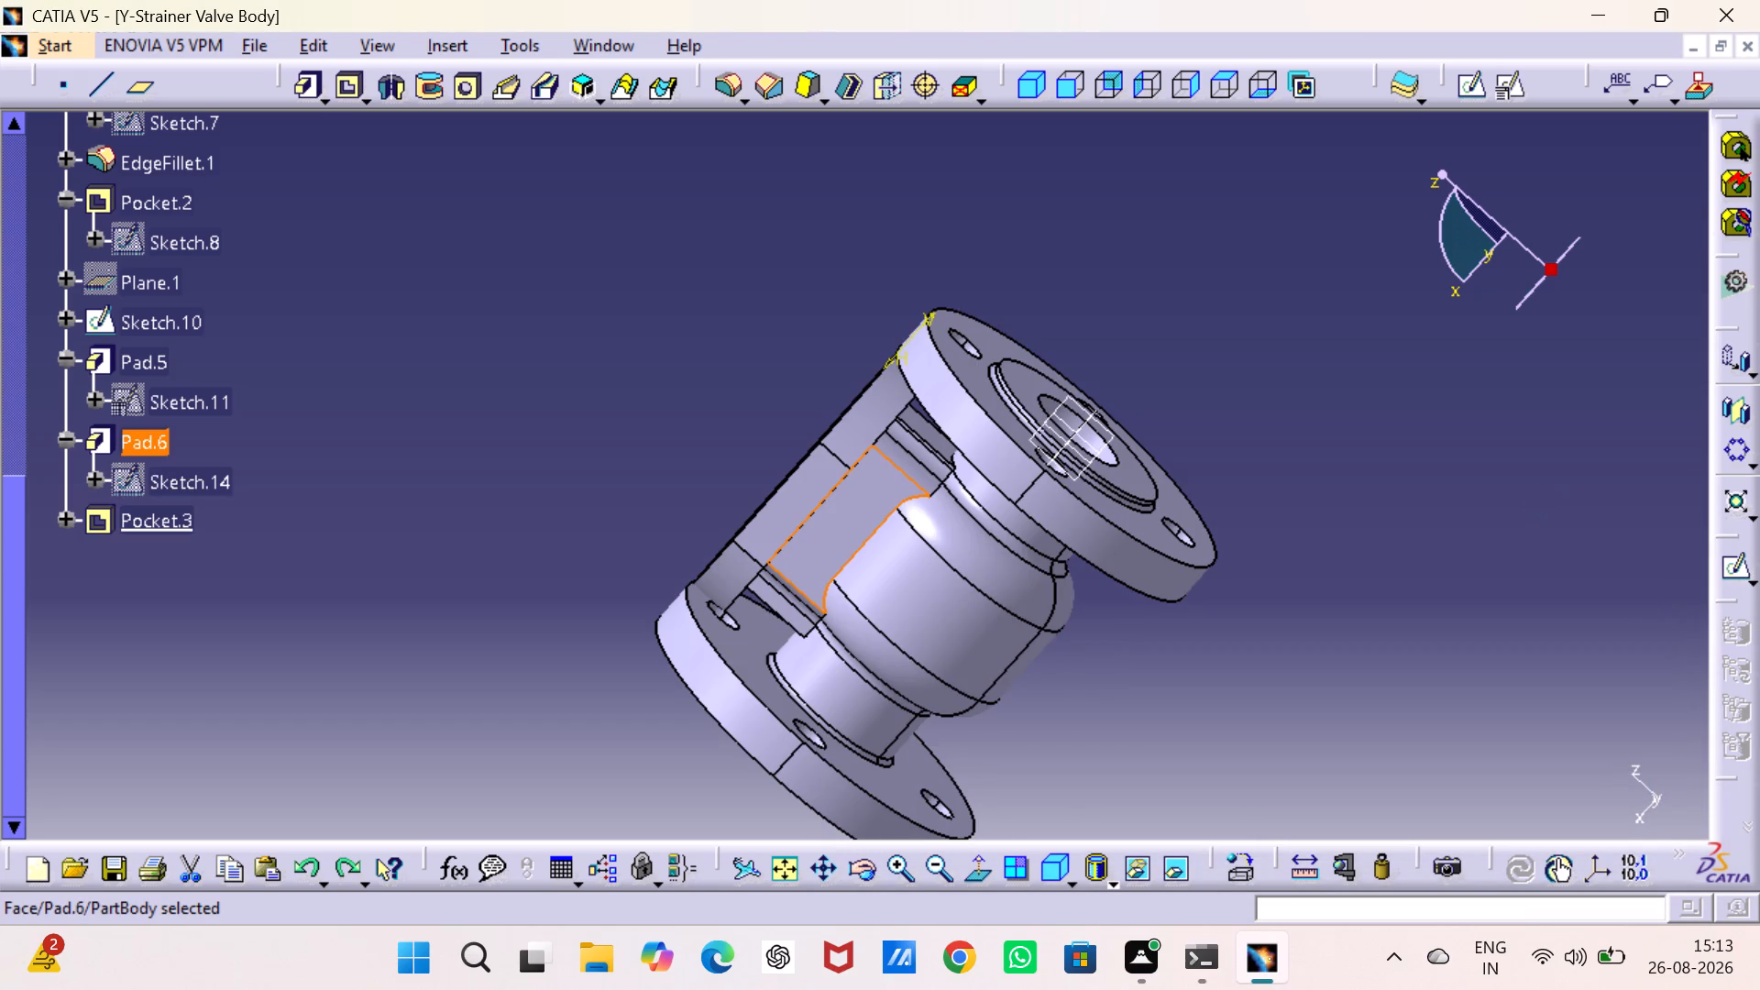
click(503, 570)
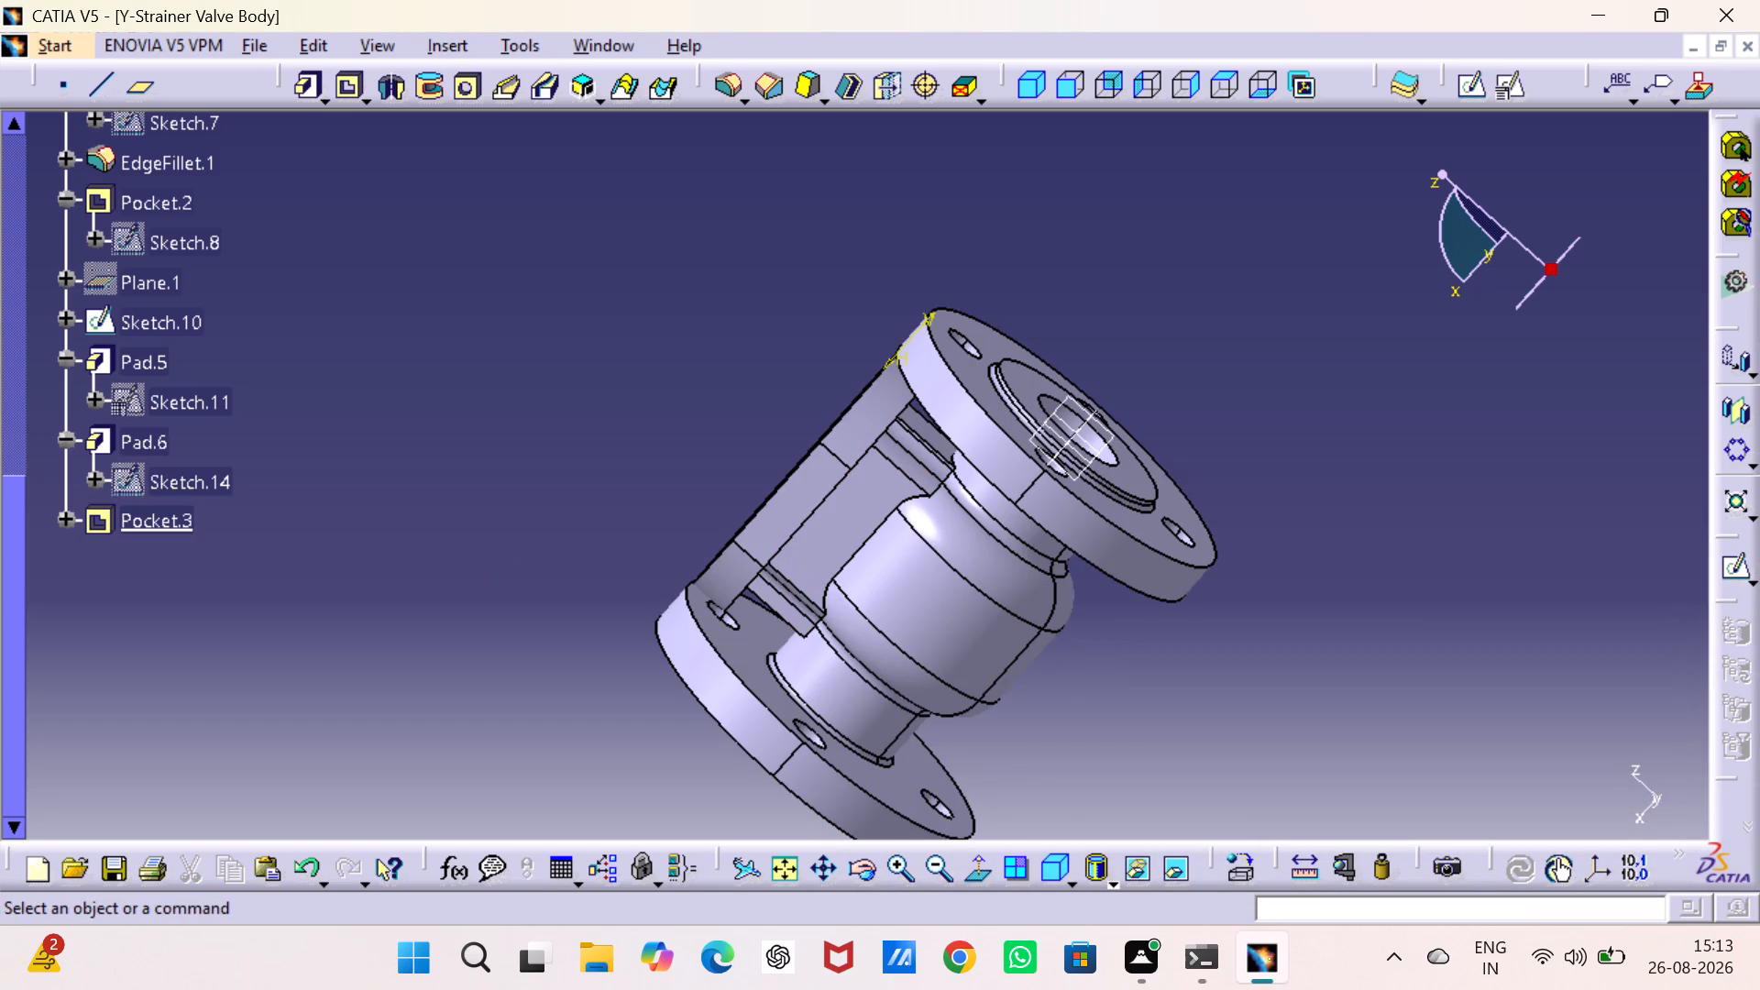
Undo back through the 30 mm pocket, its projected sketch and the connecting pad, leaving Pad.5 as the last feature.
key(ctrl+z)
key(ctrl+z)
key(ctrl+z)
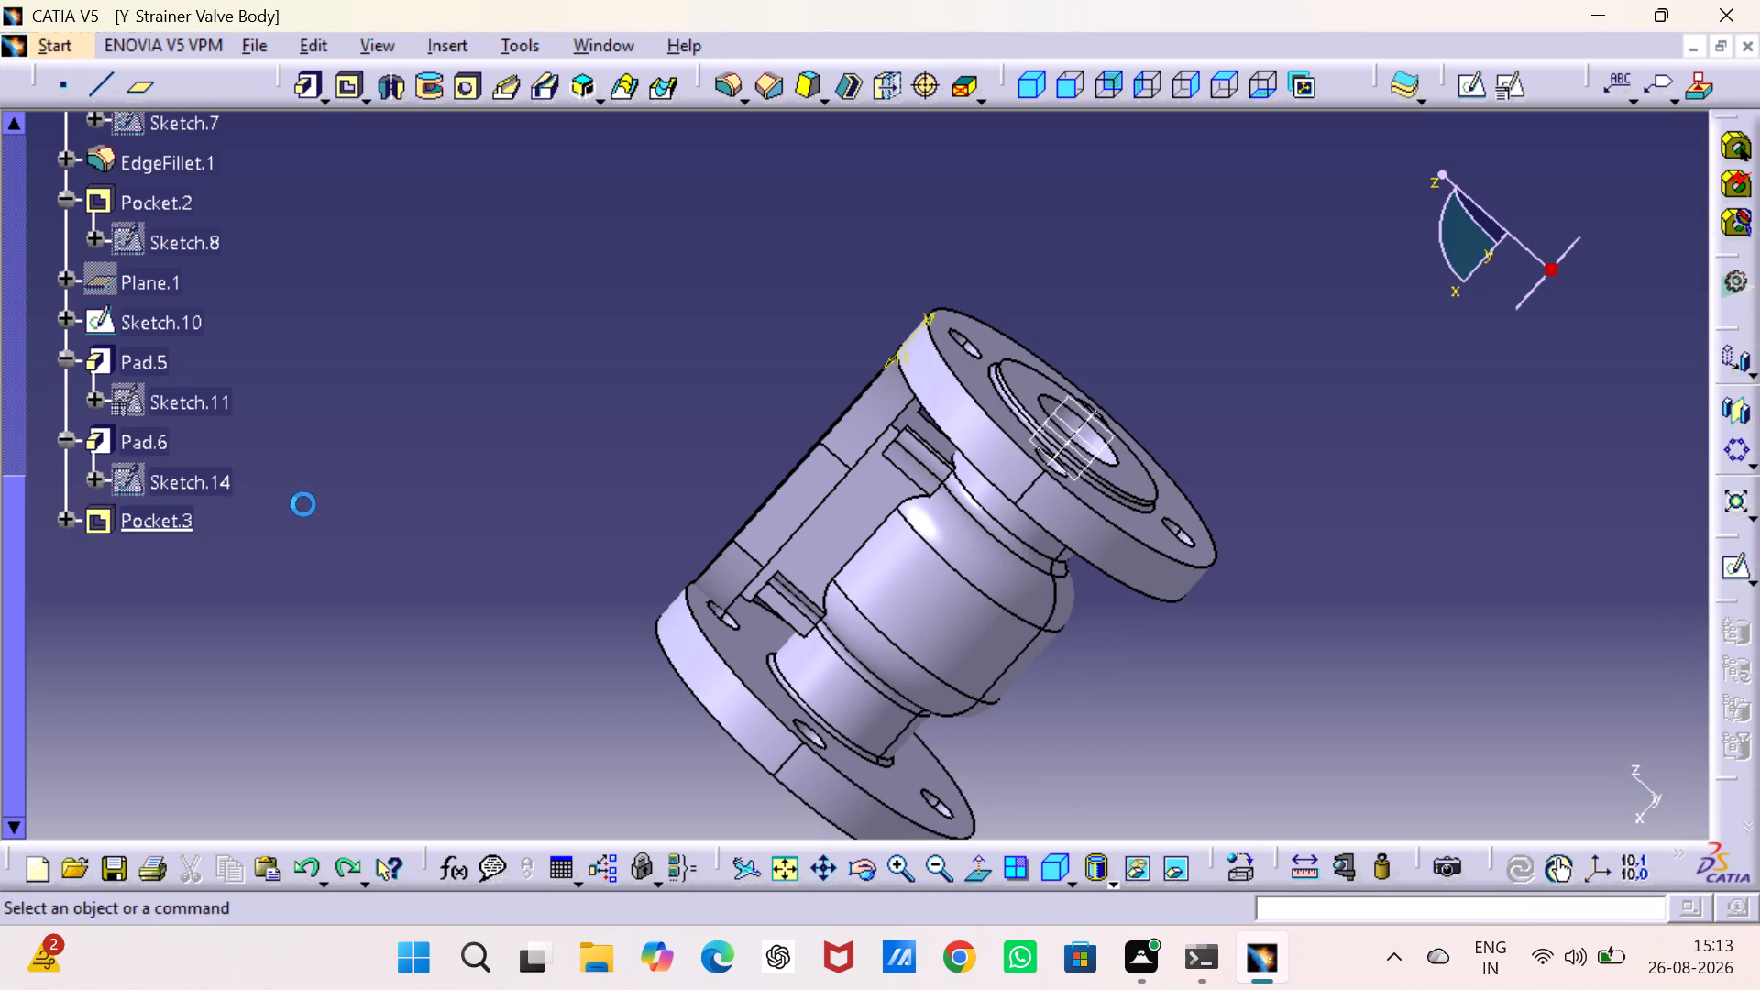
key(ctrl+z)
key(ctrl+z)
key(ctrl+z)
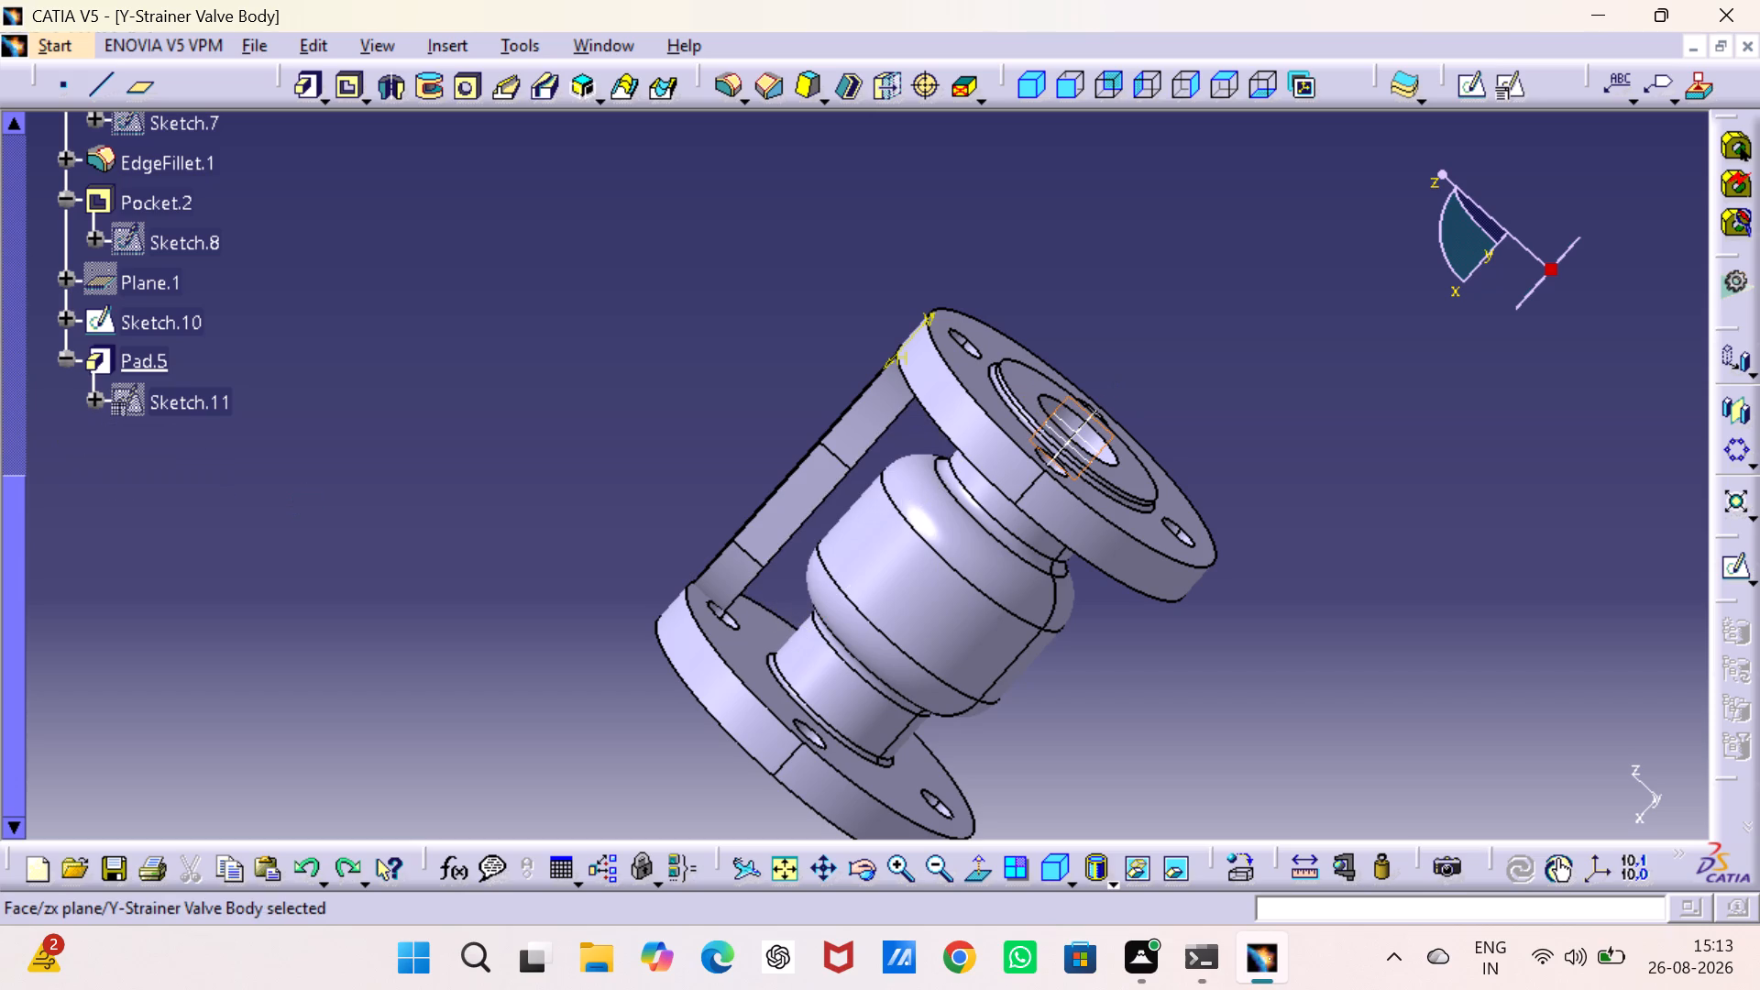
click(392, 445)
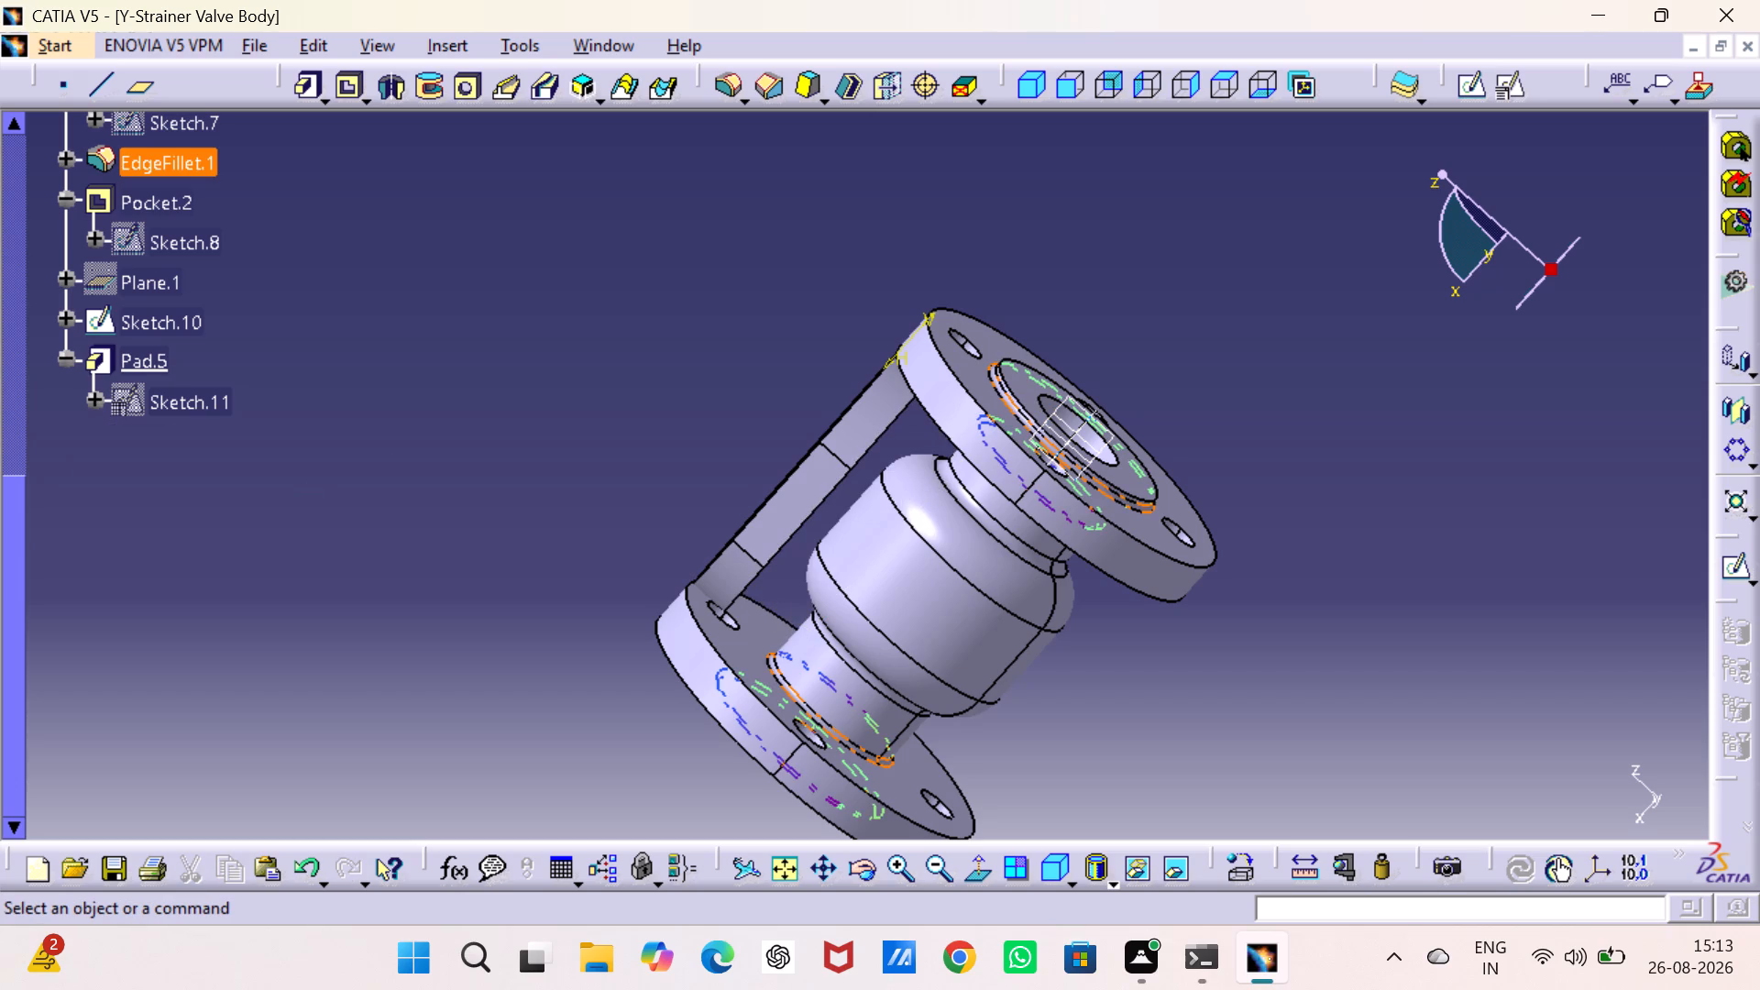
Open the central body's shaft profile, Sketch.3, and delete the 46 mm bulge line with its R18 and R5 corner arcs.
scroll(175, 160, up, 3)
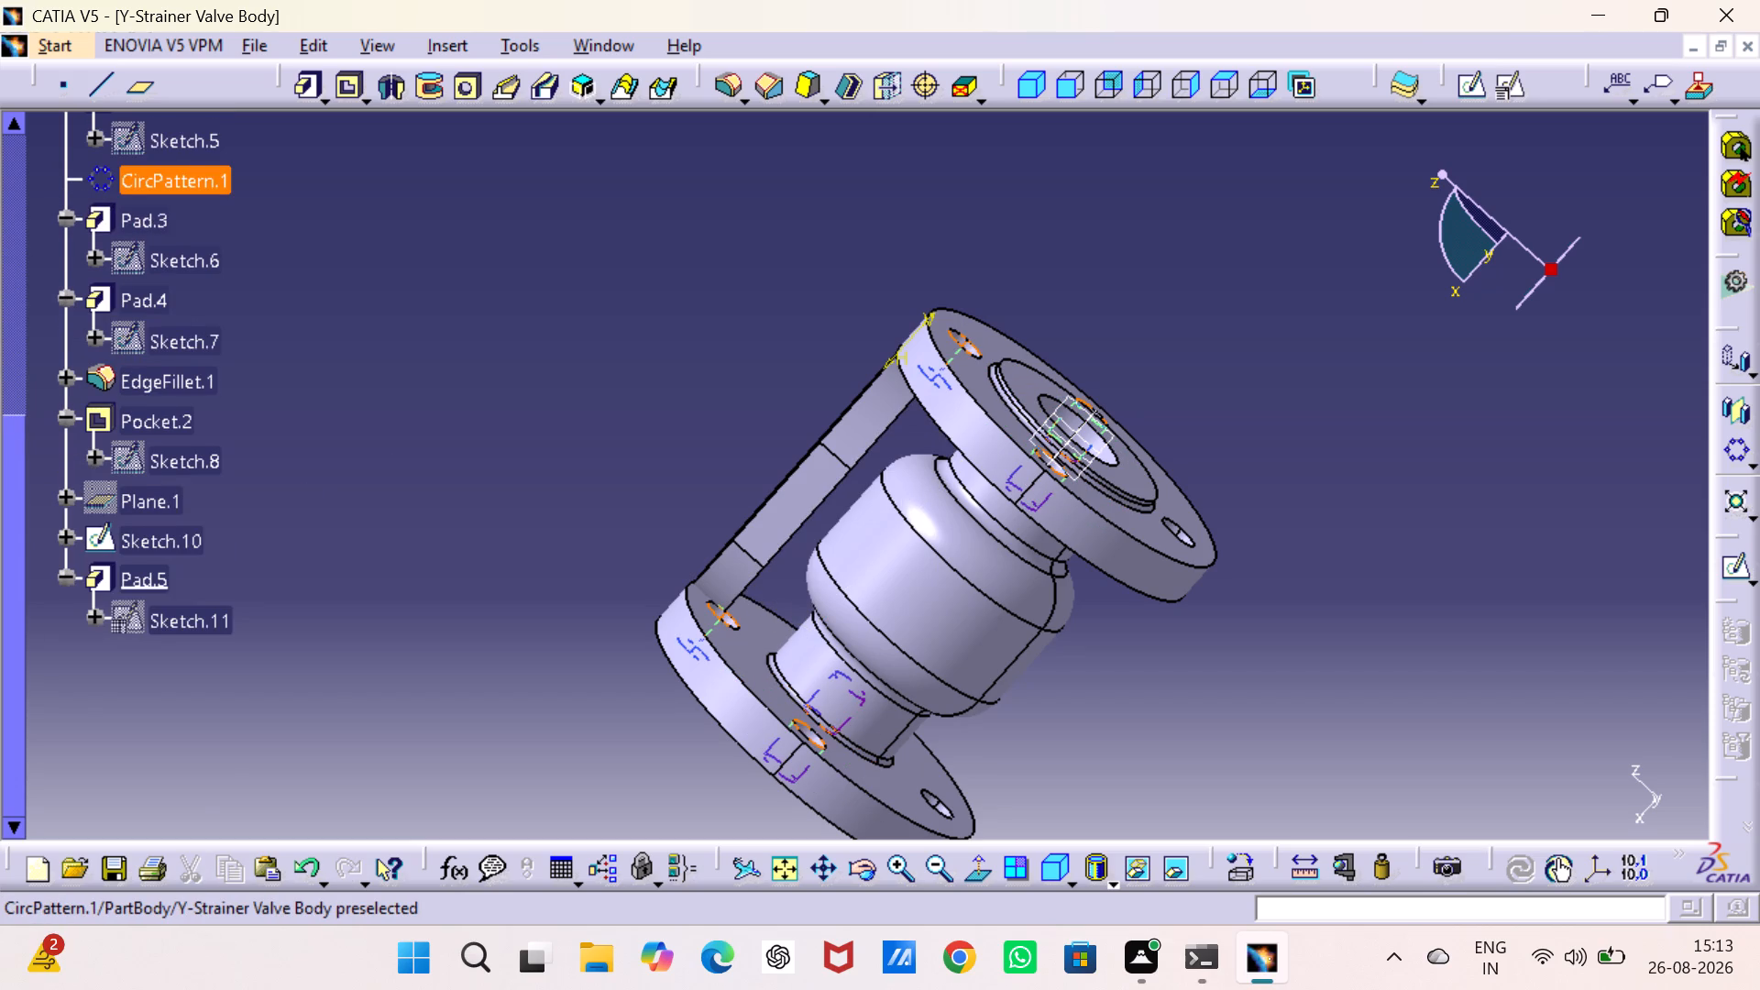
scroll(201, 170, up, 5)
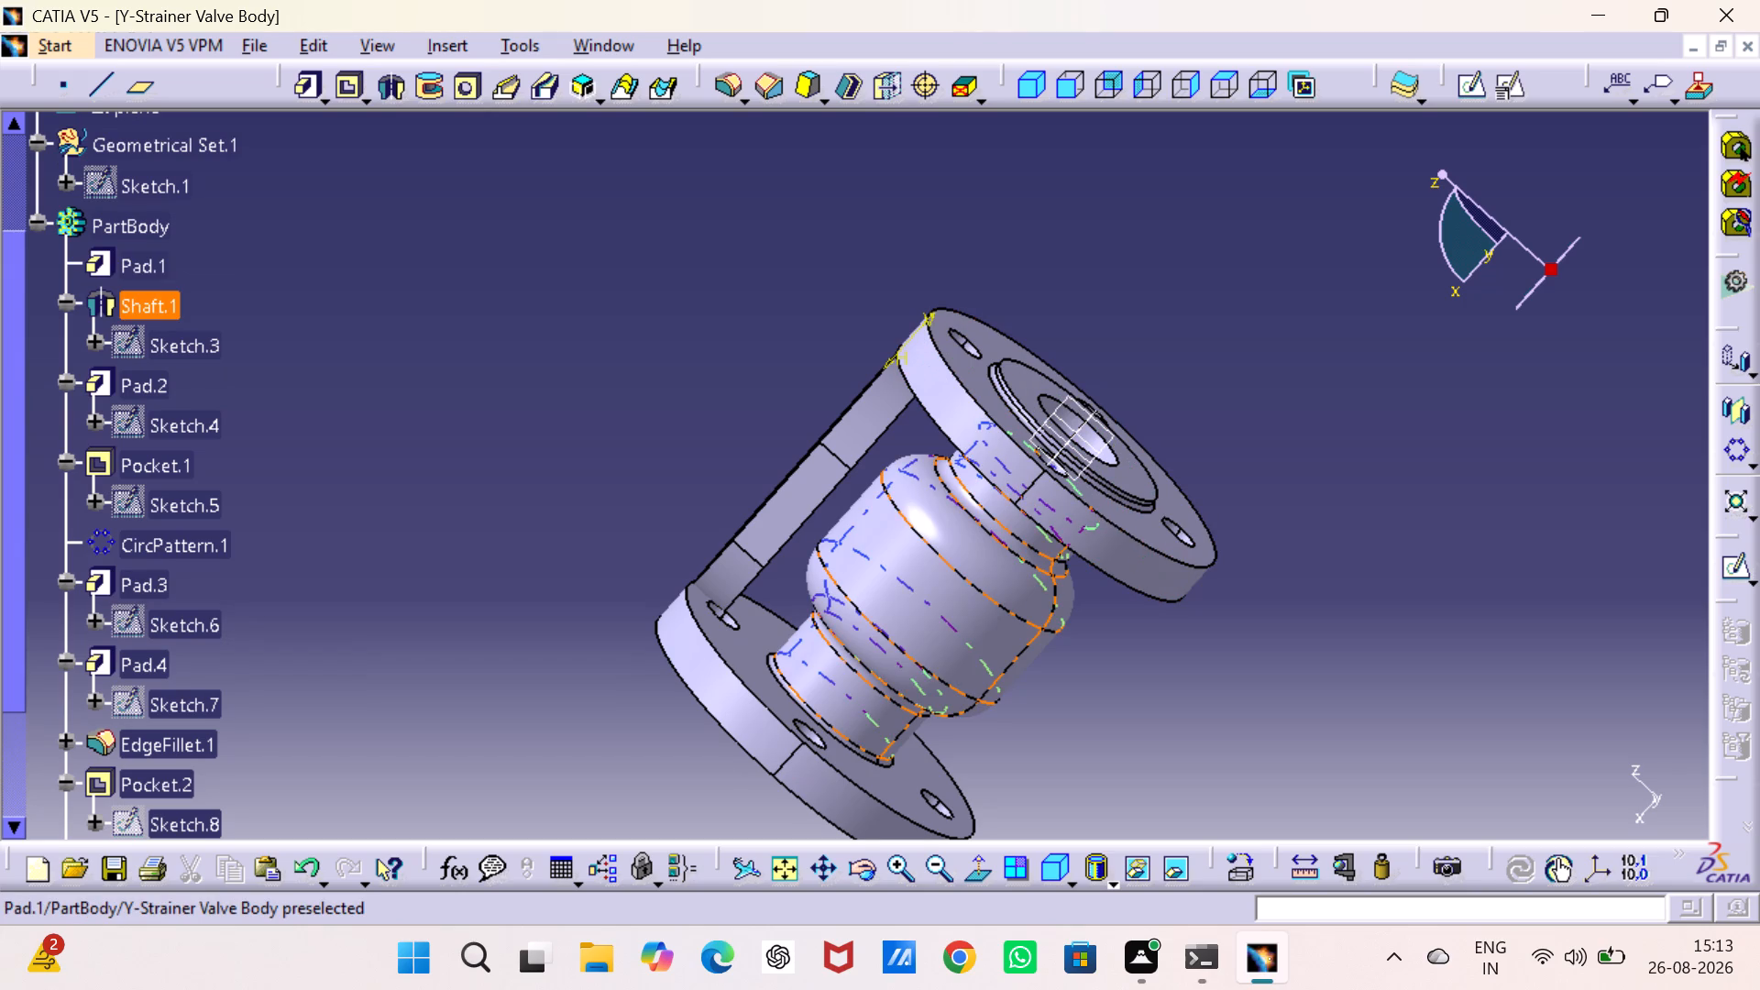
double_click(171, 339)
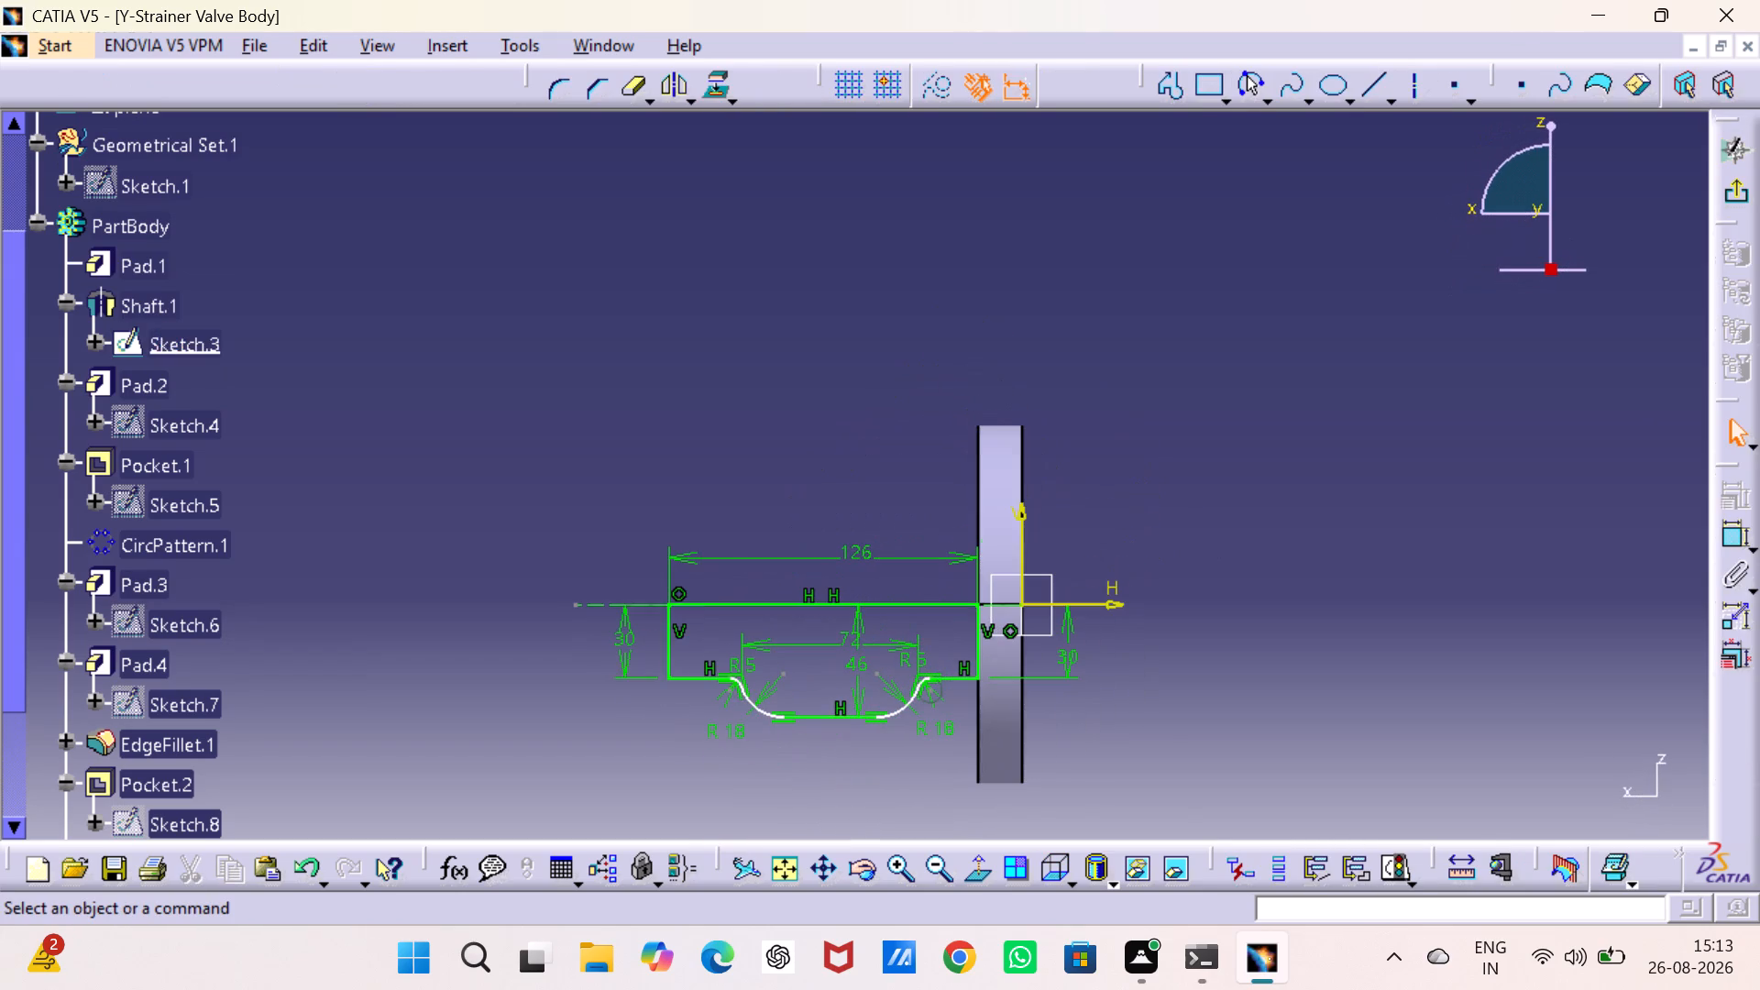
click(819, 720)
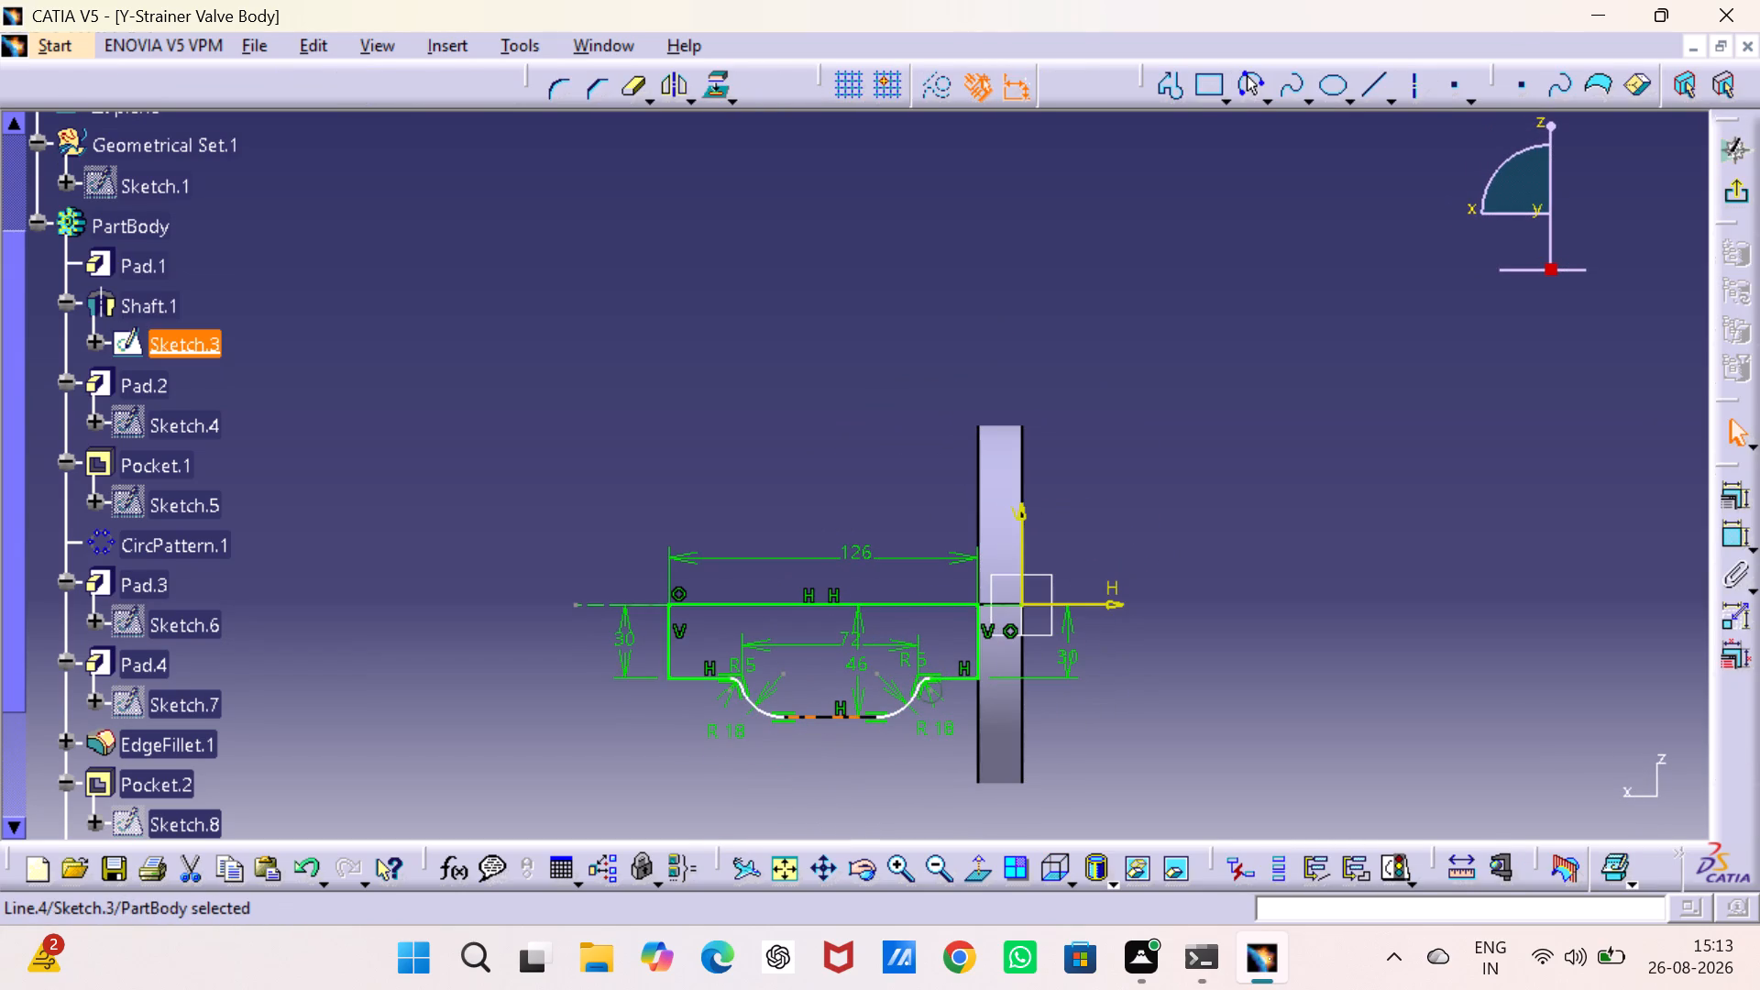
key(Delete)
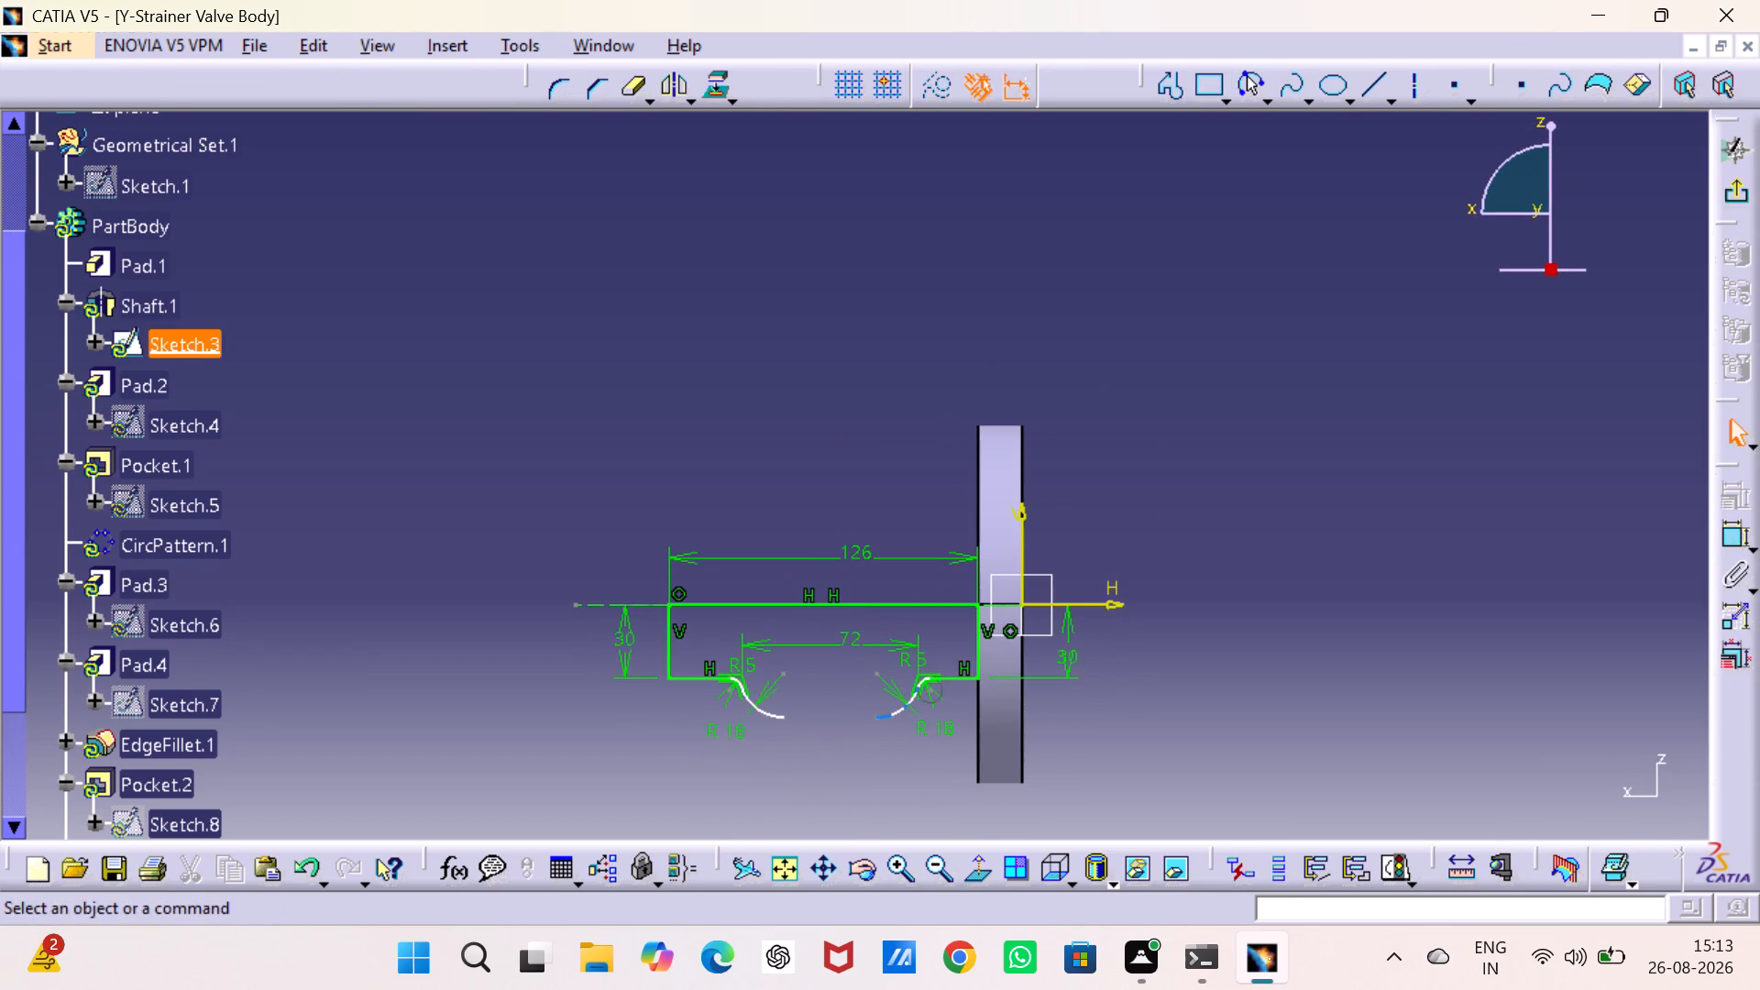
click(890, 713)
key(Delete)
click(918, 684)
key(Delete)
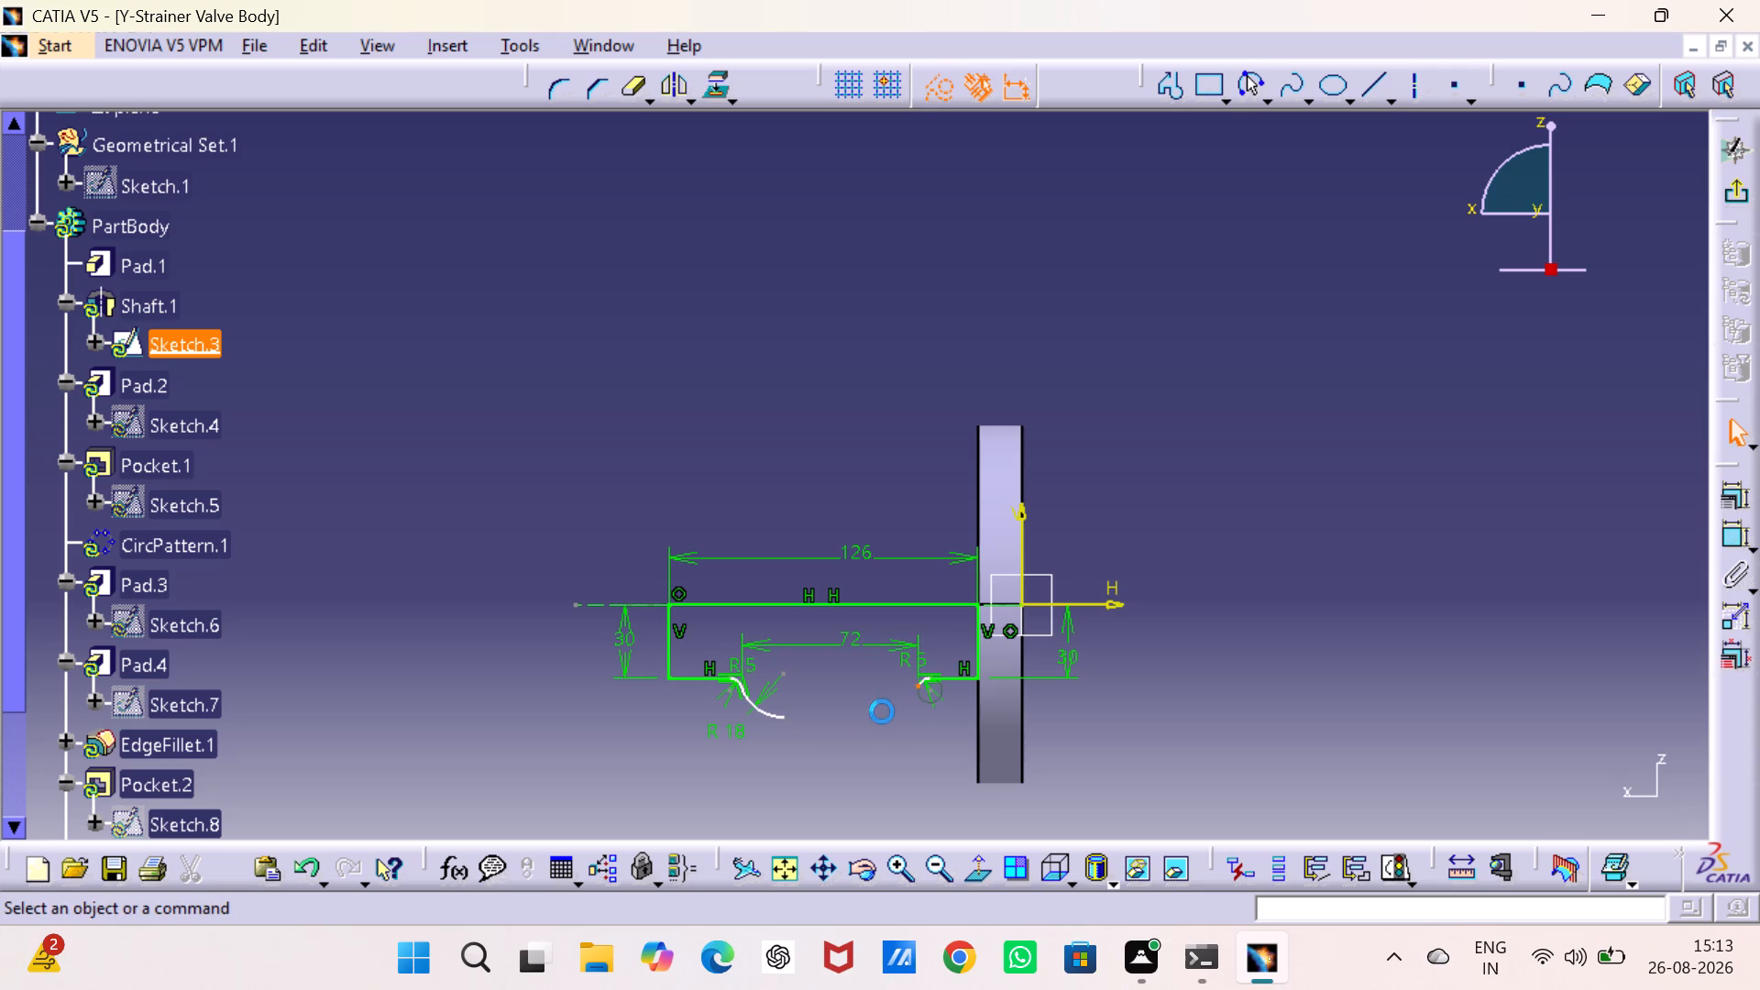
click(771, 717)
key(Delete)
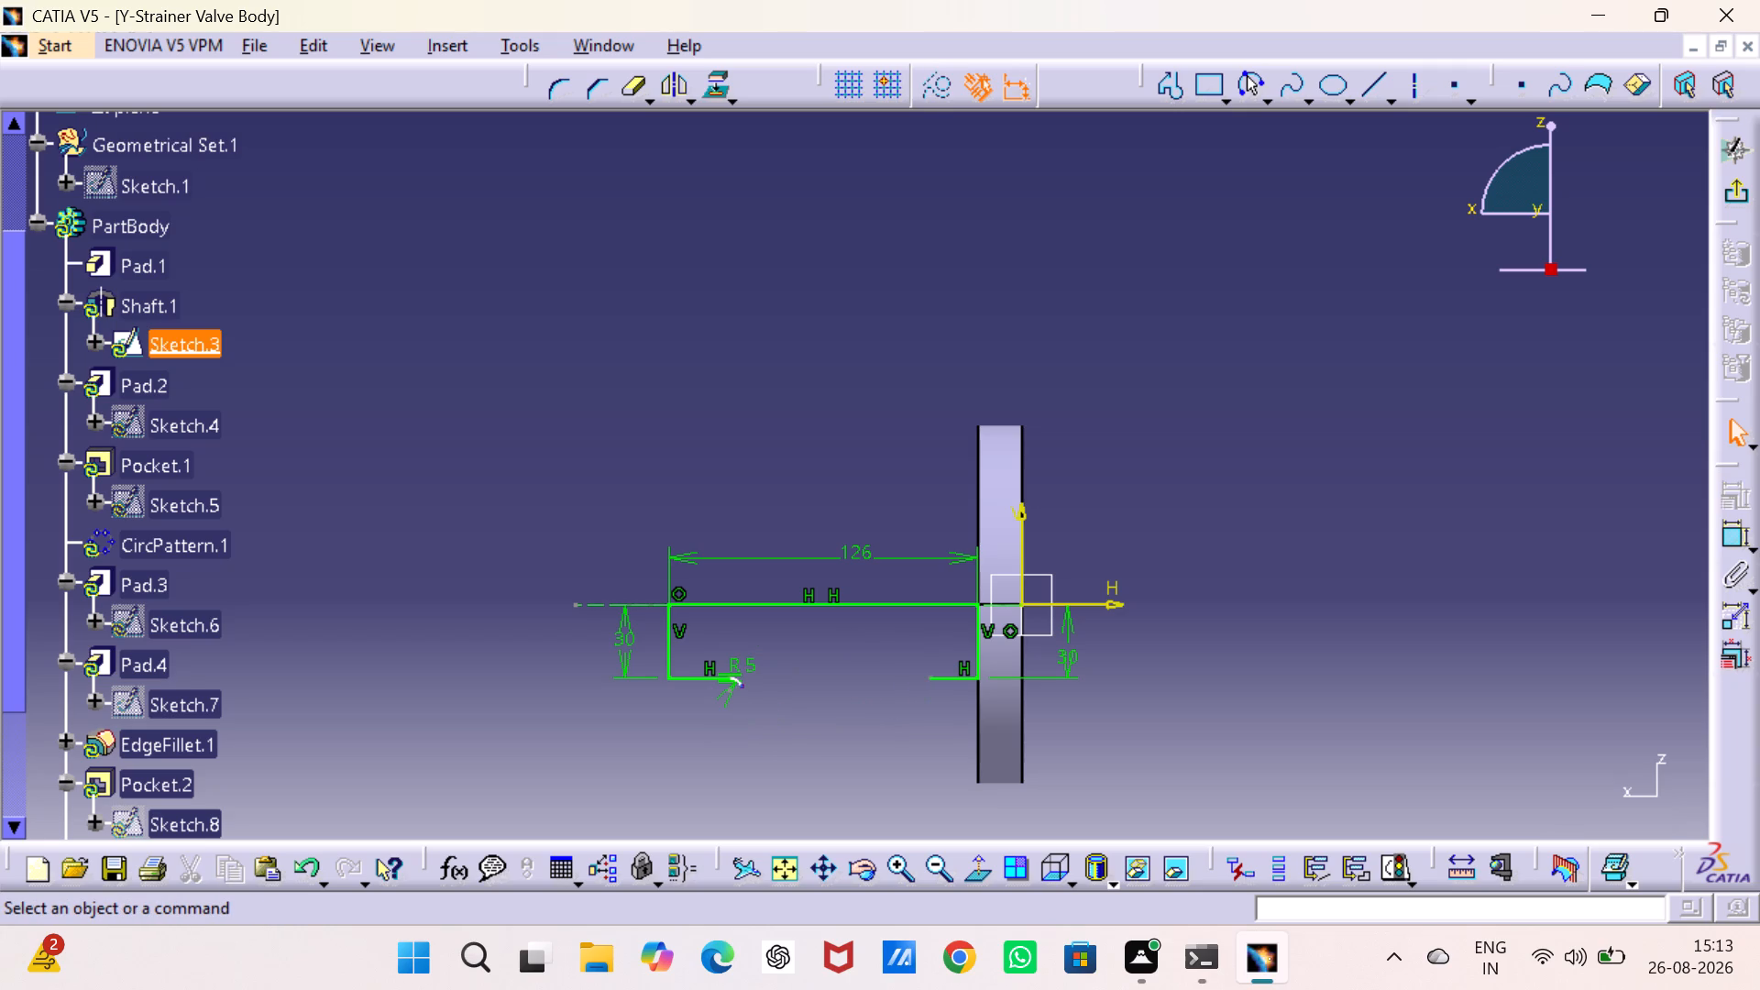
click(739, 681)
key(Delete)
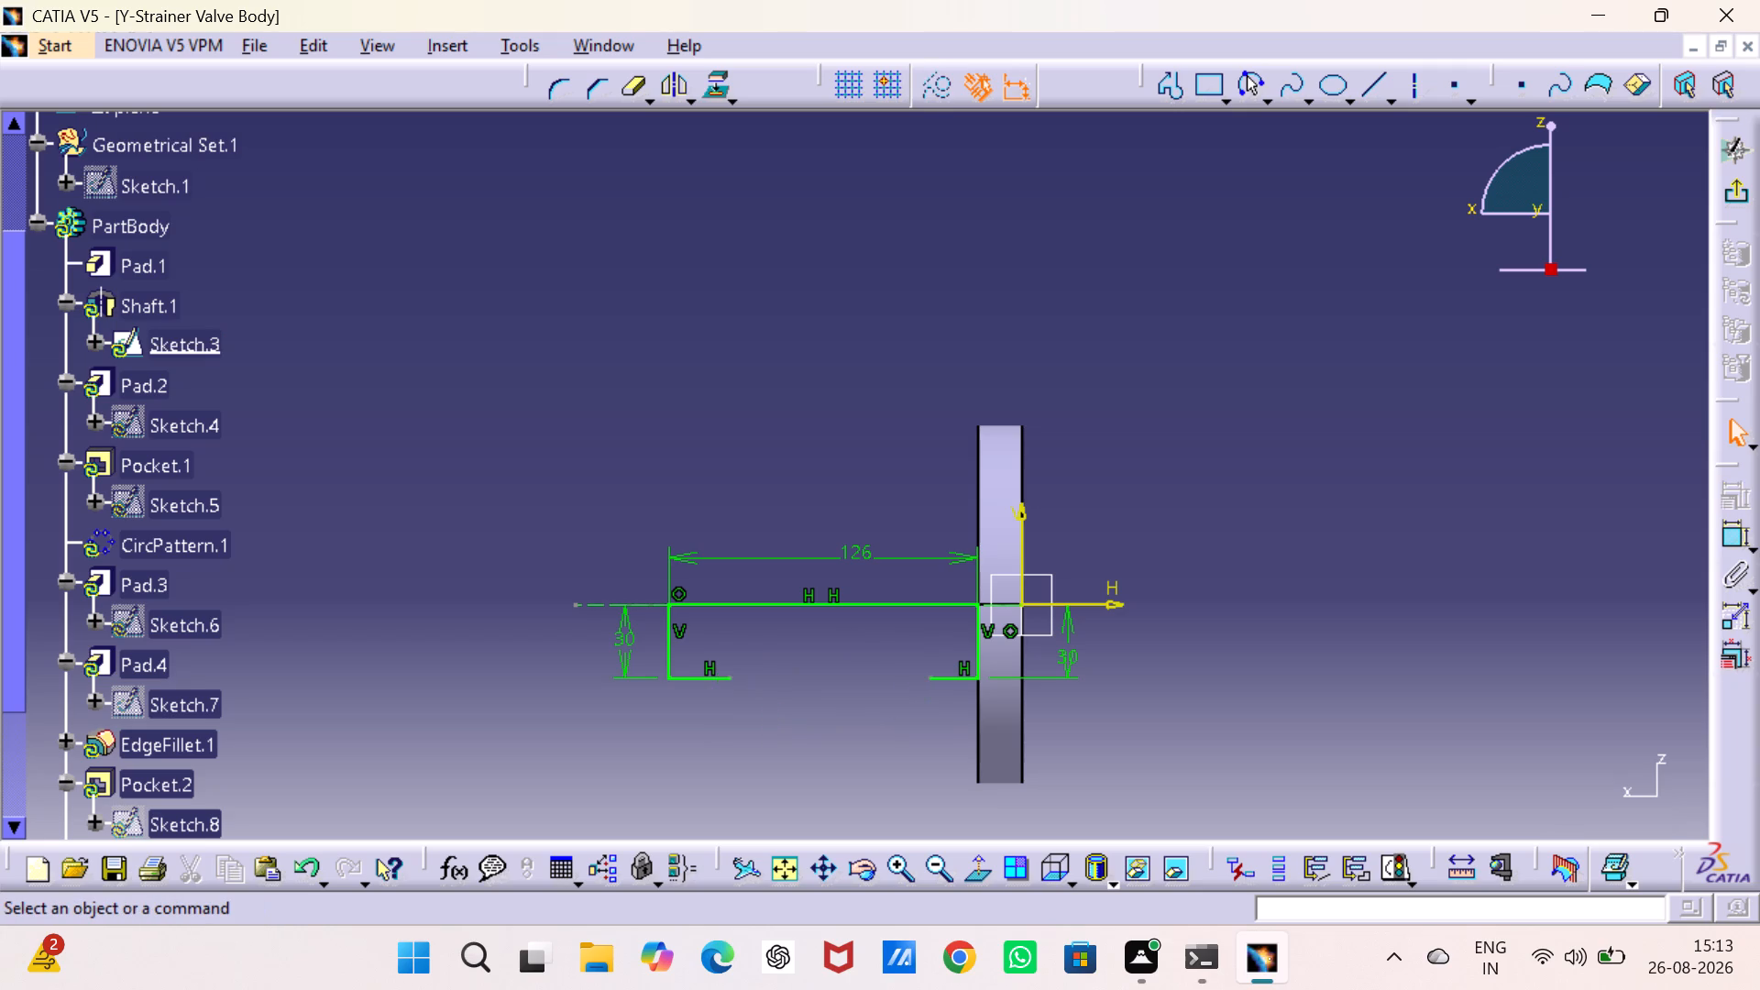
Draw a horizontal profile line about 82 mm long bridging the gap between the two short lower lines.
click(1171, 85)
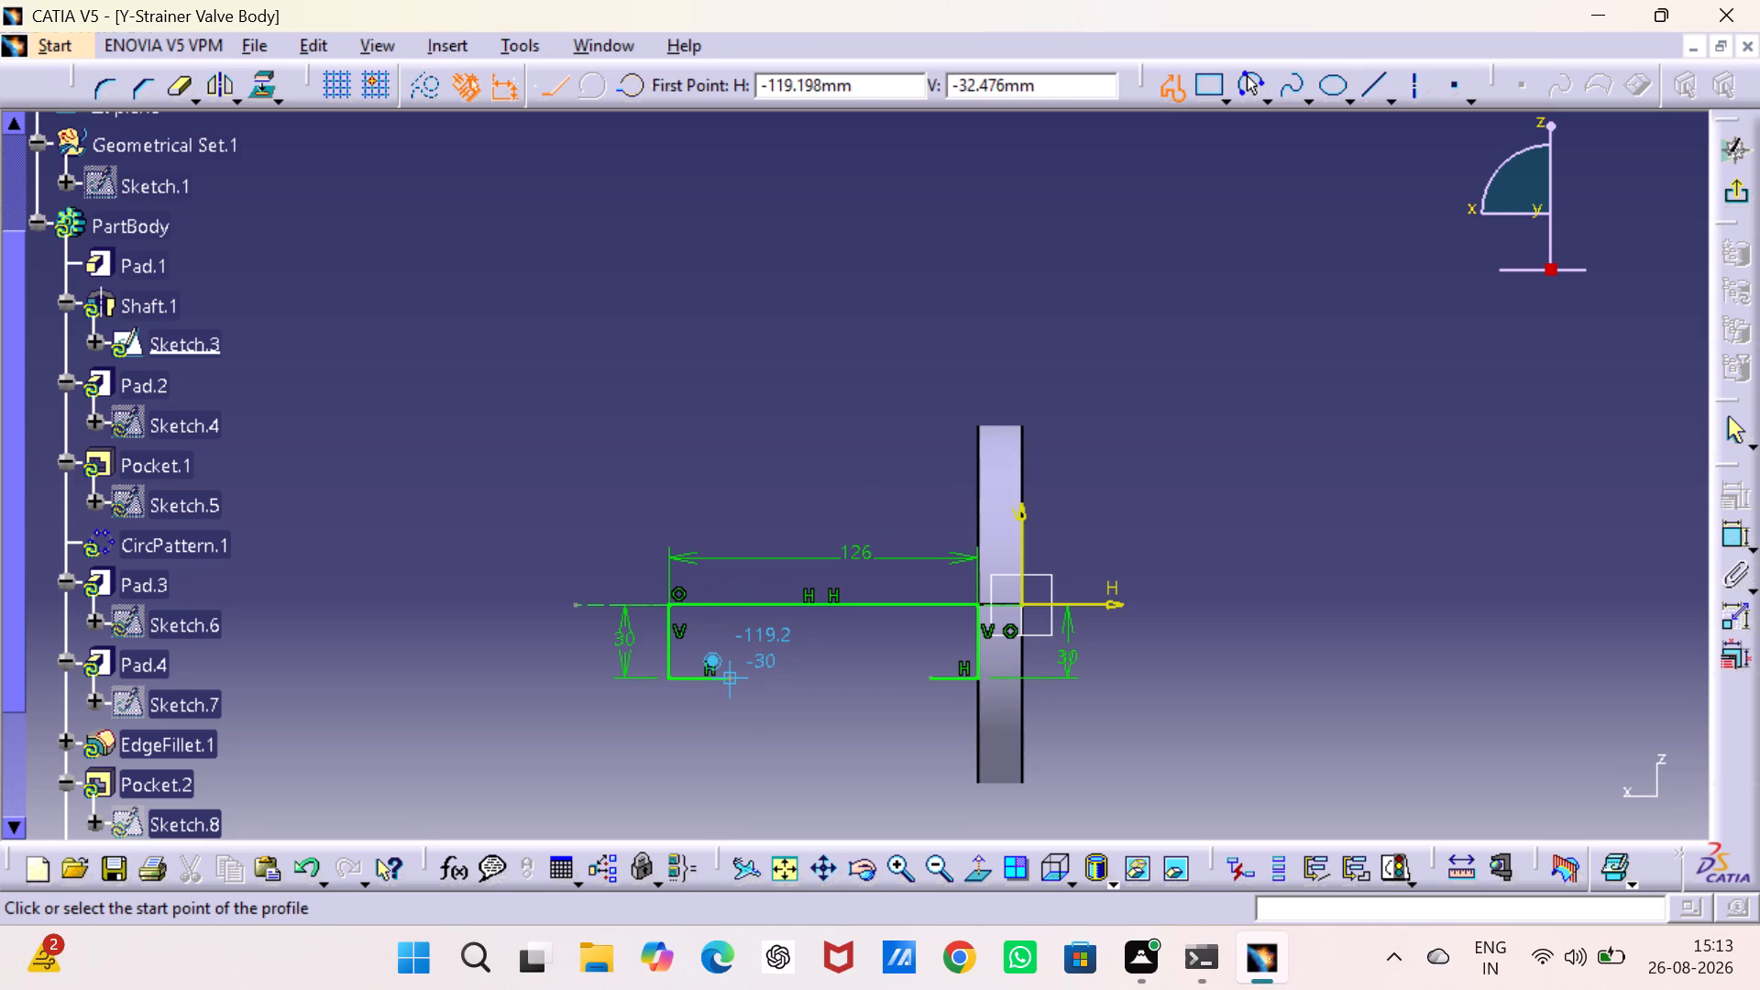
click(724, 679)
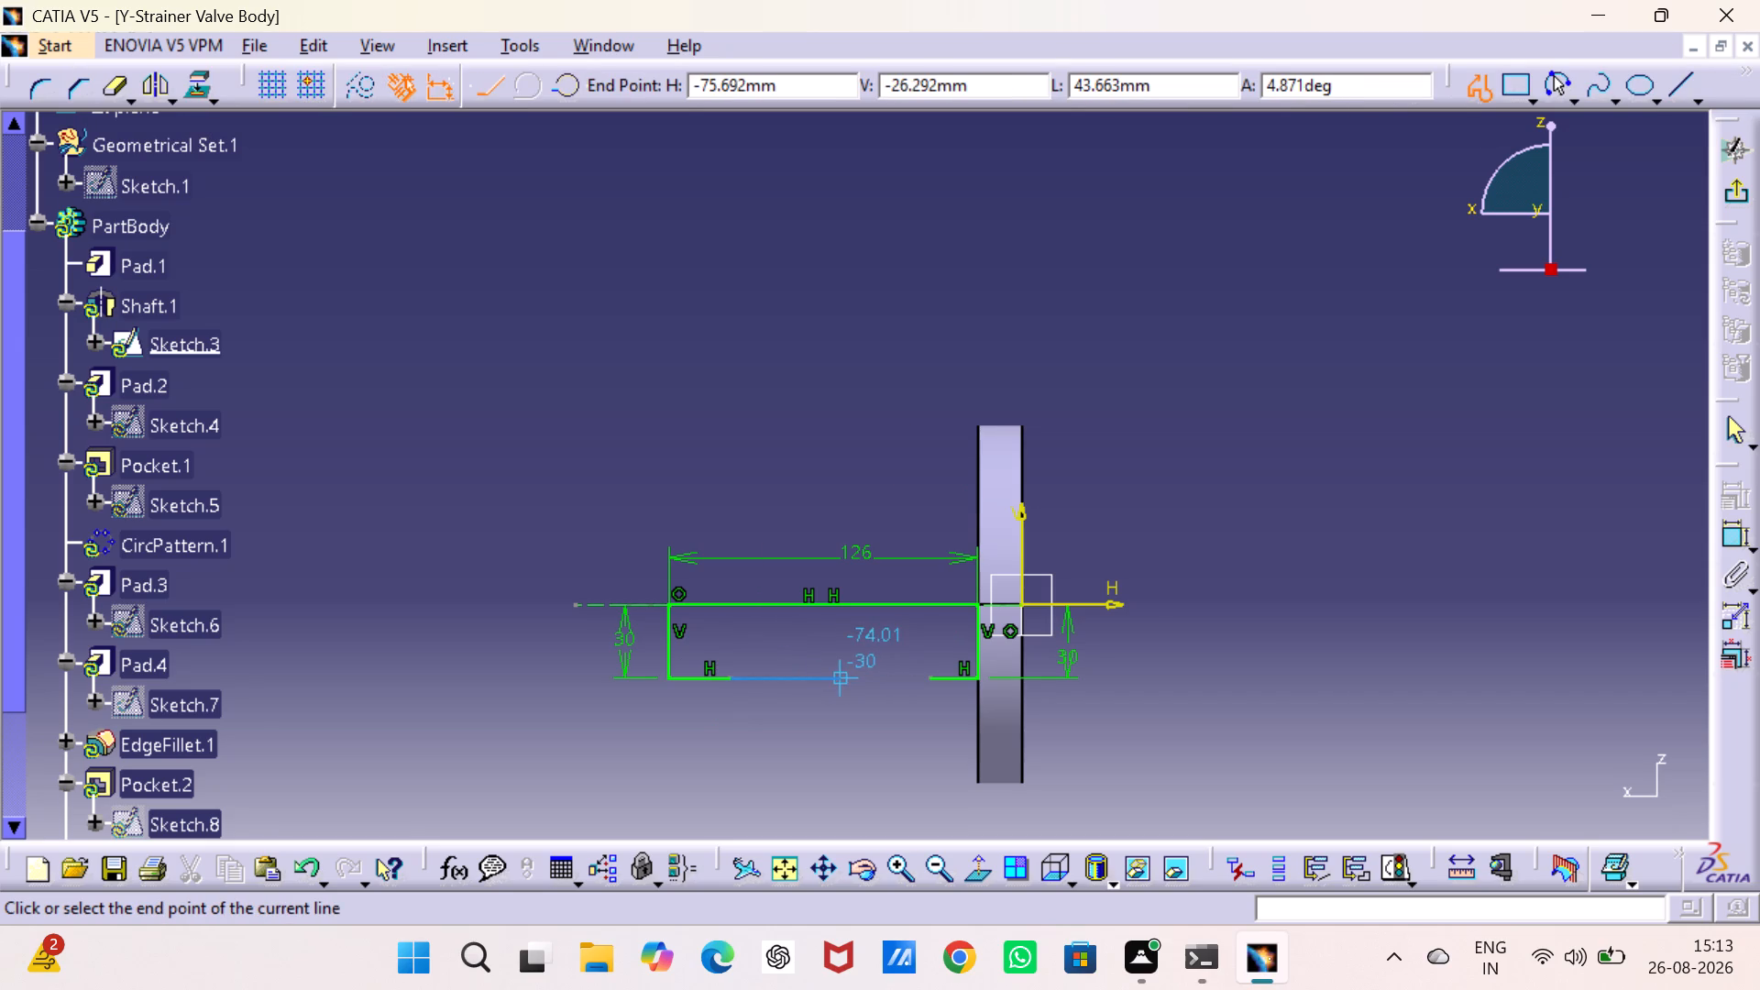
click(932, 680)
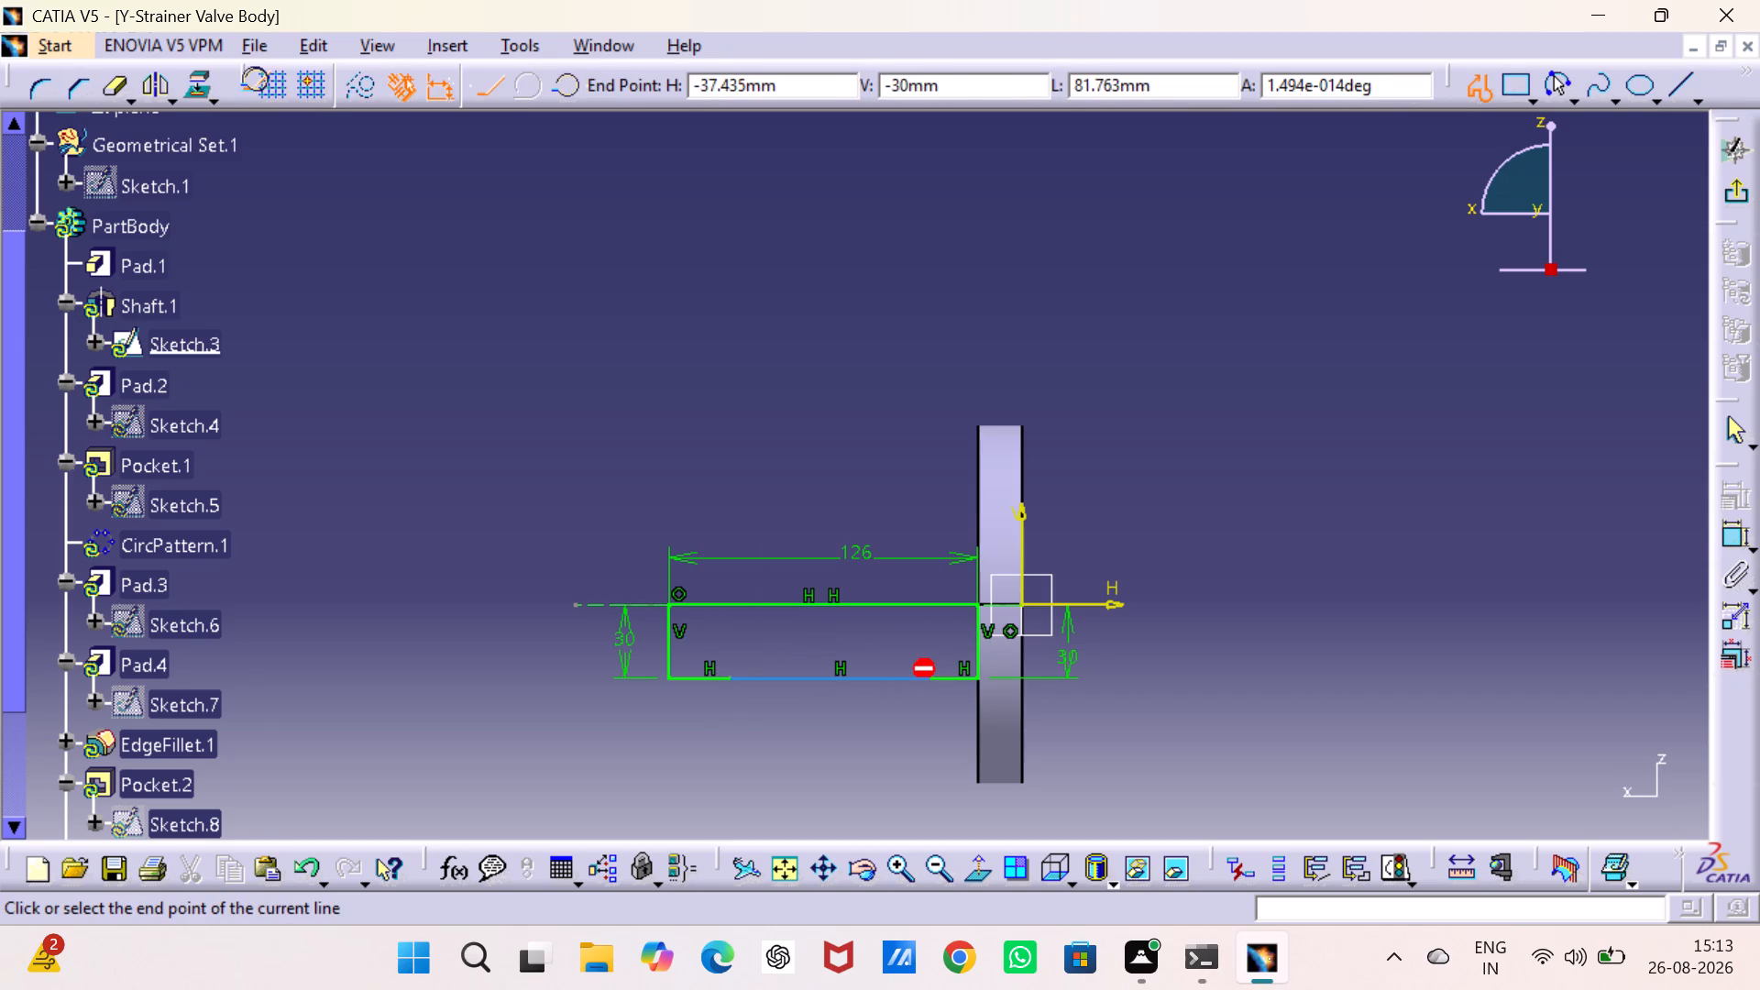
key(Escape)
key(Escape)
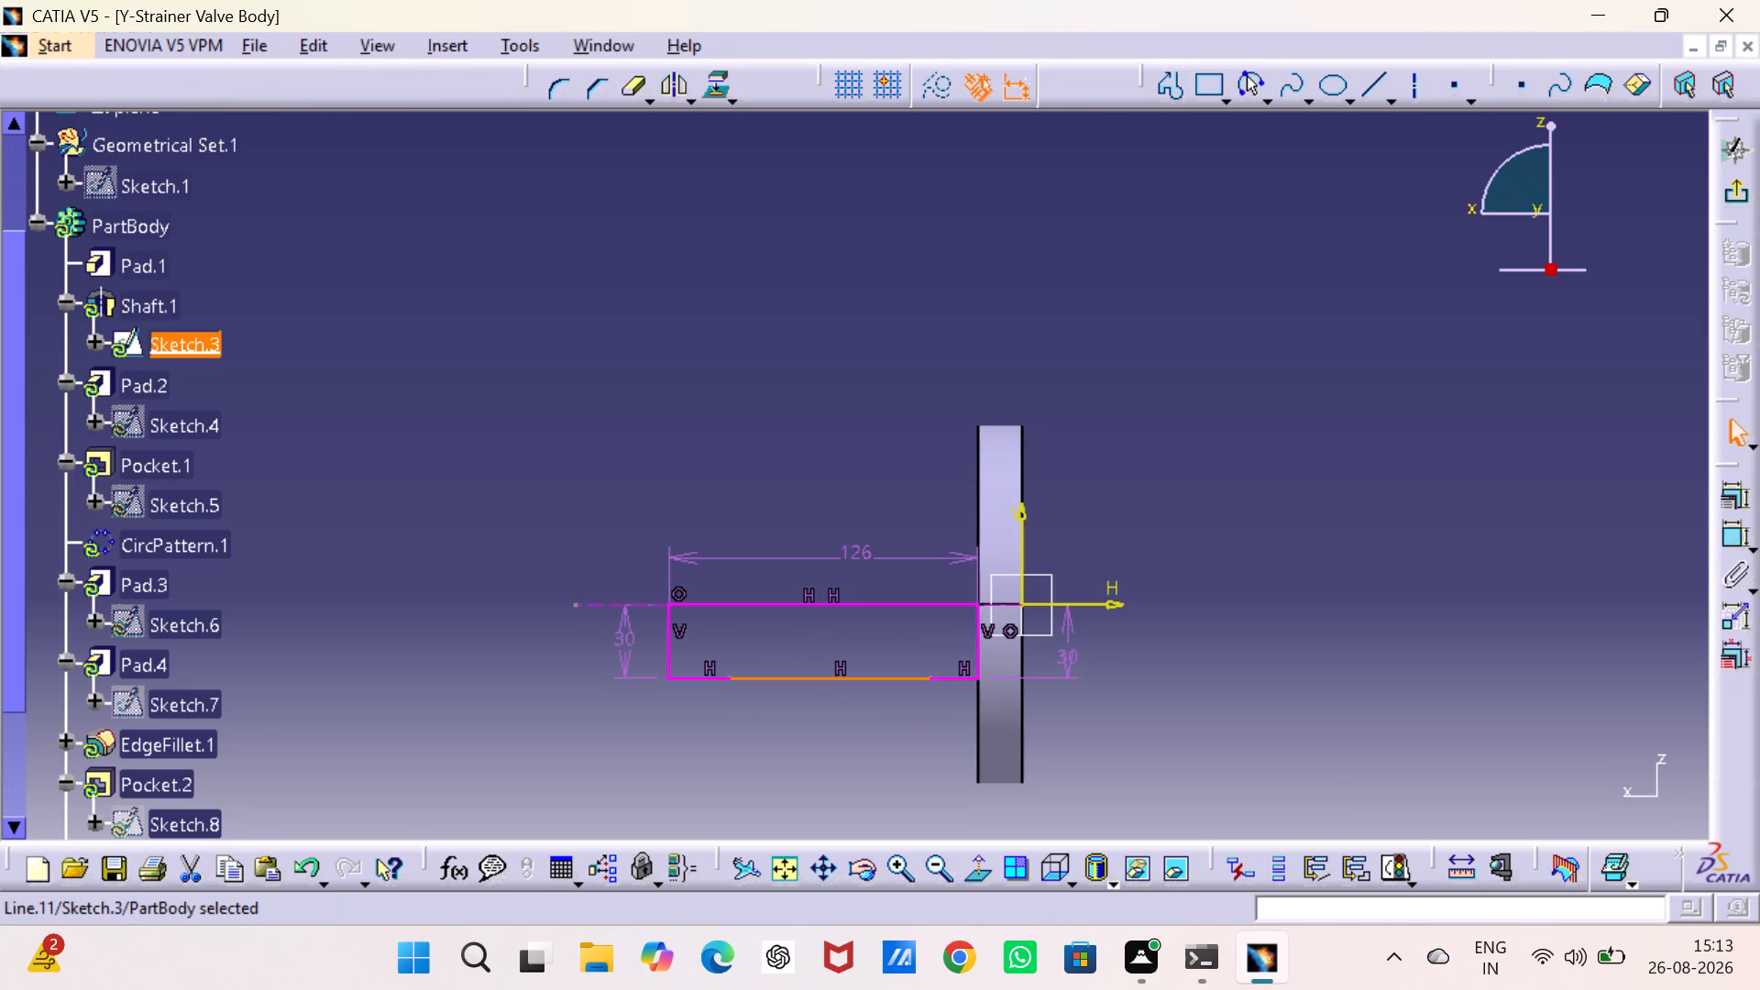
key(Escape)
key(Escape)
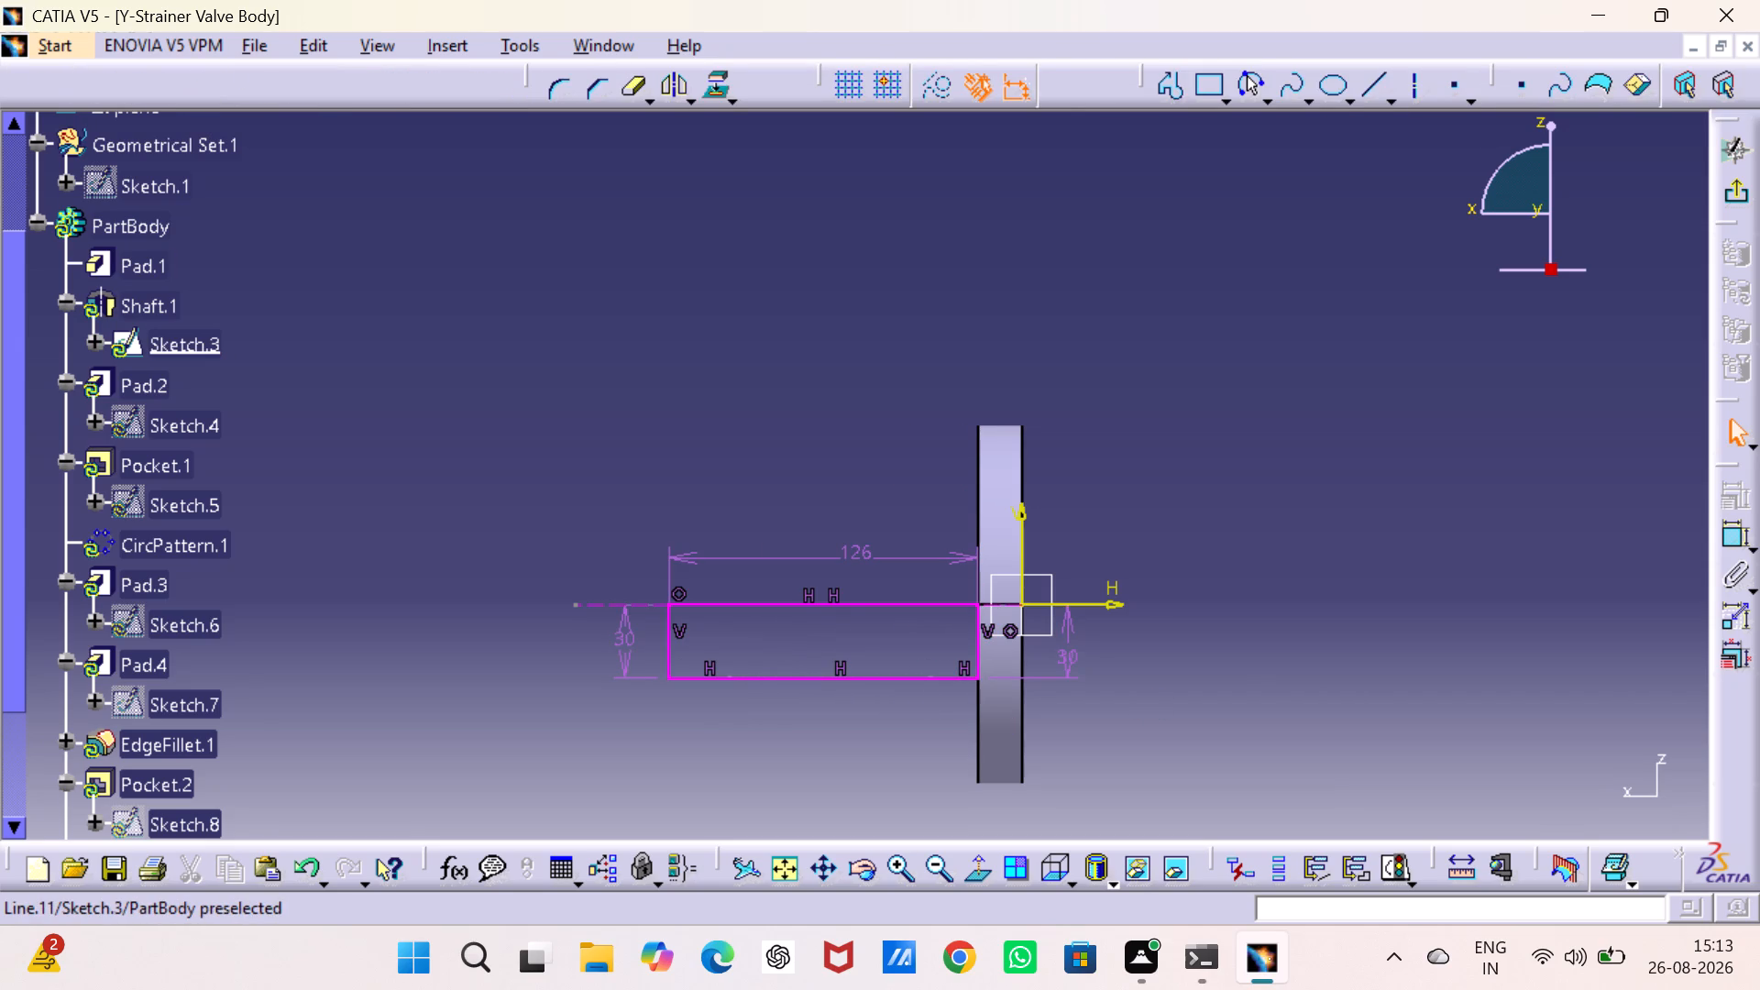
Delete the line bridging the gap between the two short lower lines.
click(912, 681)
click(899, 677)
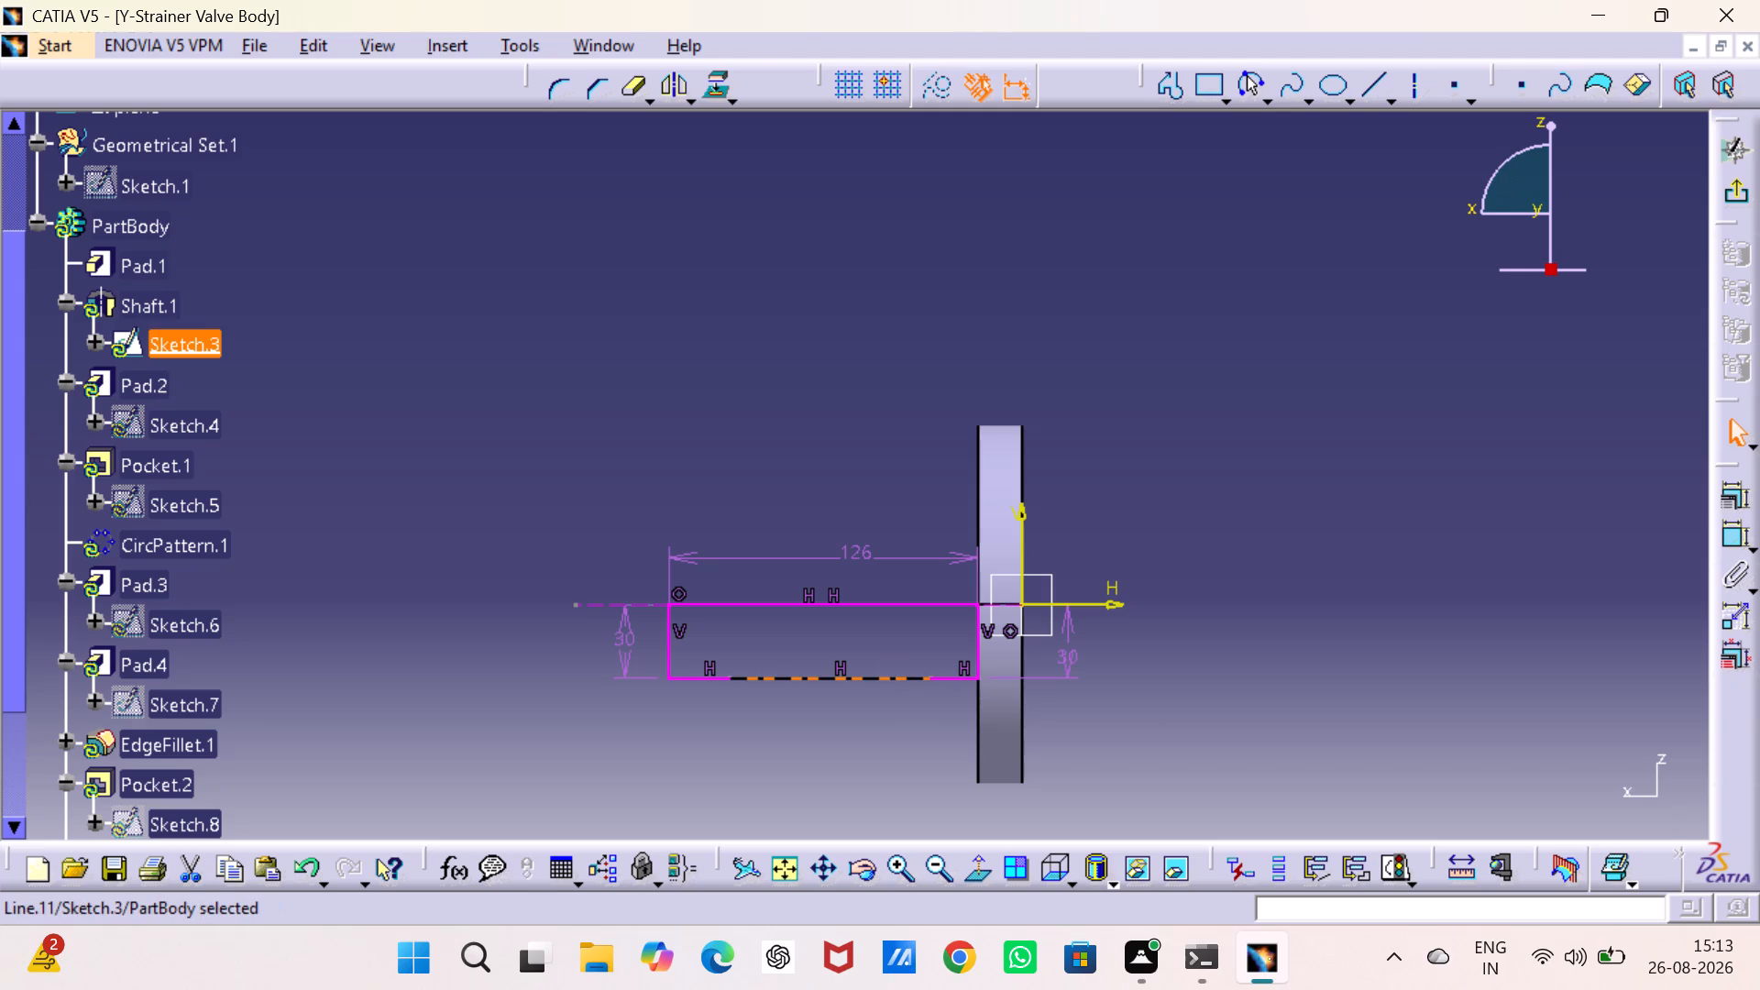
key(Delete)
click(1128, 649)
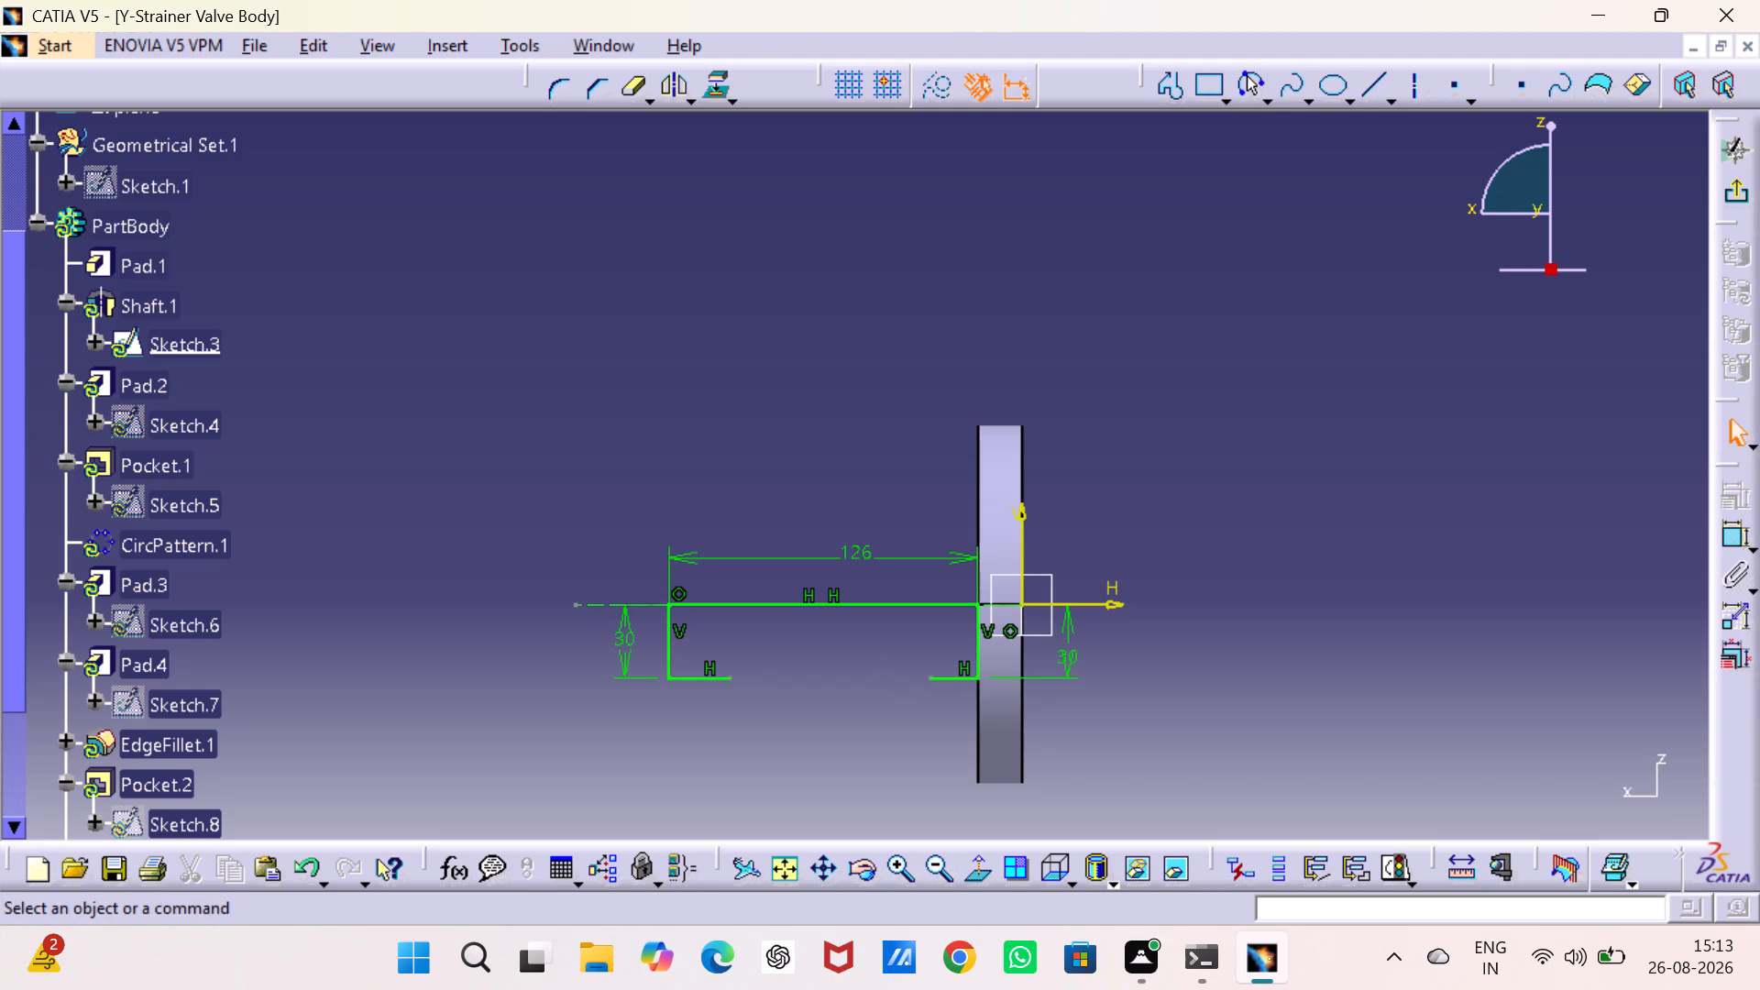
Close the gap in the profile with a coincidence constraint between the free endpoints of the two short lower lines.
click(930, 676)
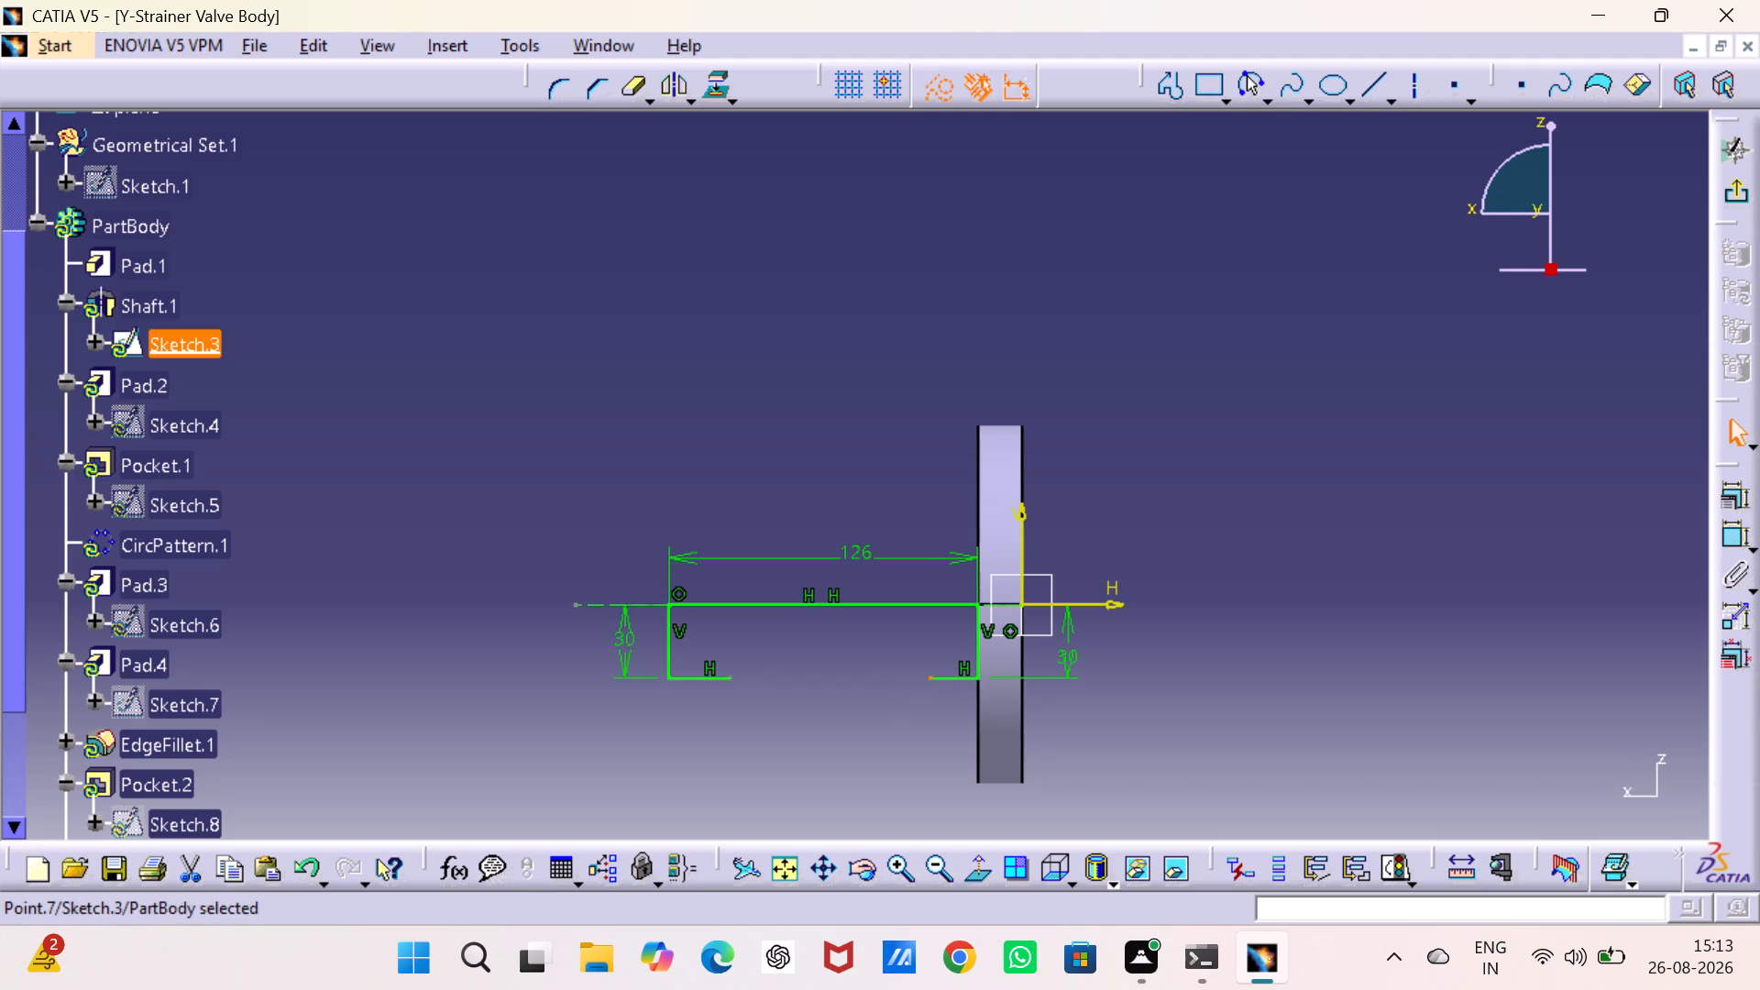
ctrl+click(728, 677)
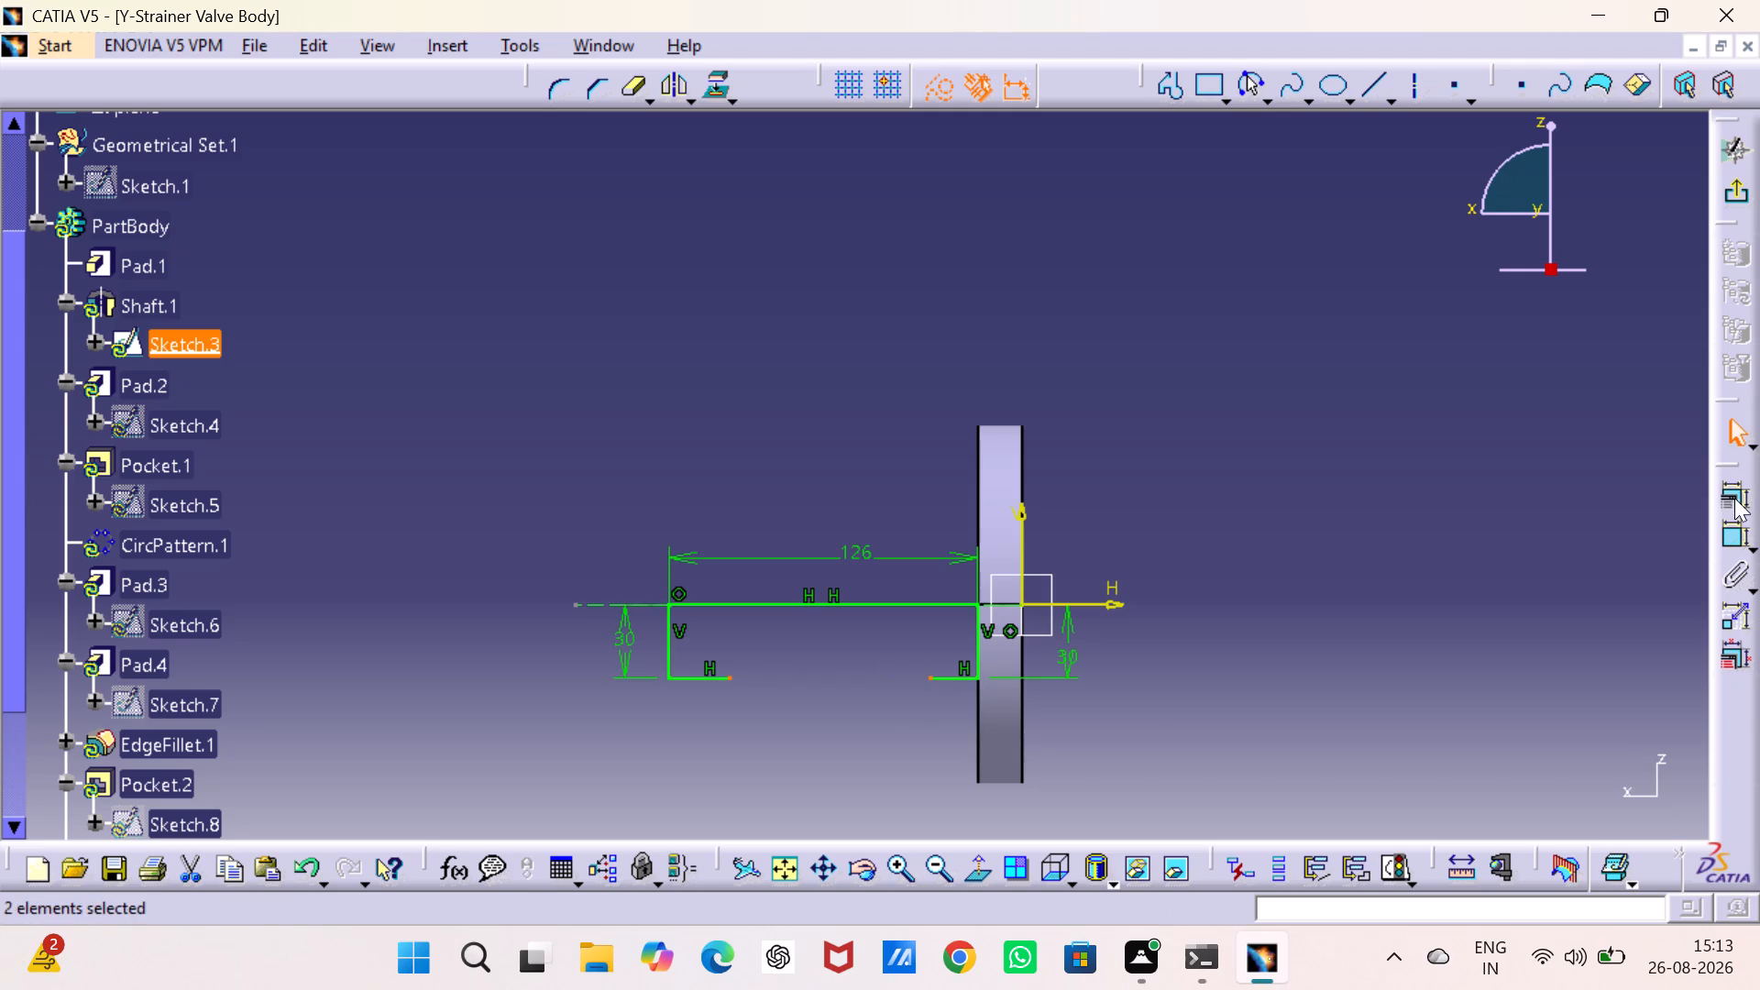
click(1730, 484)
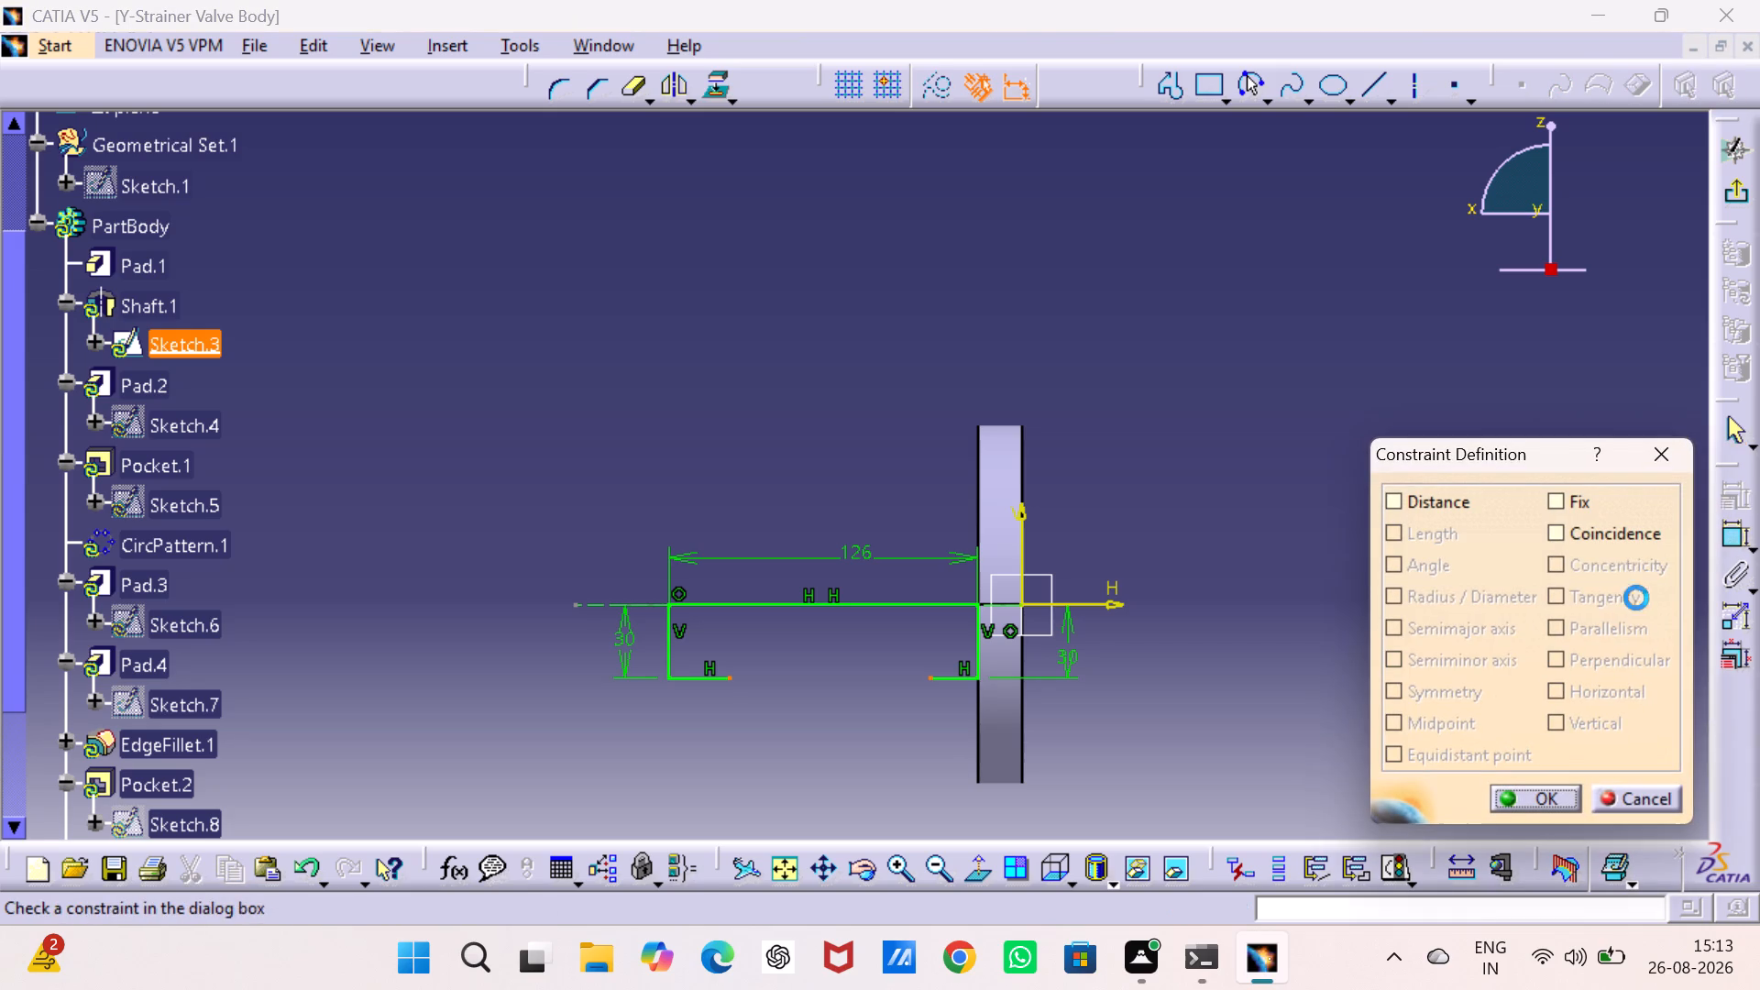
click(1618, 527)
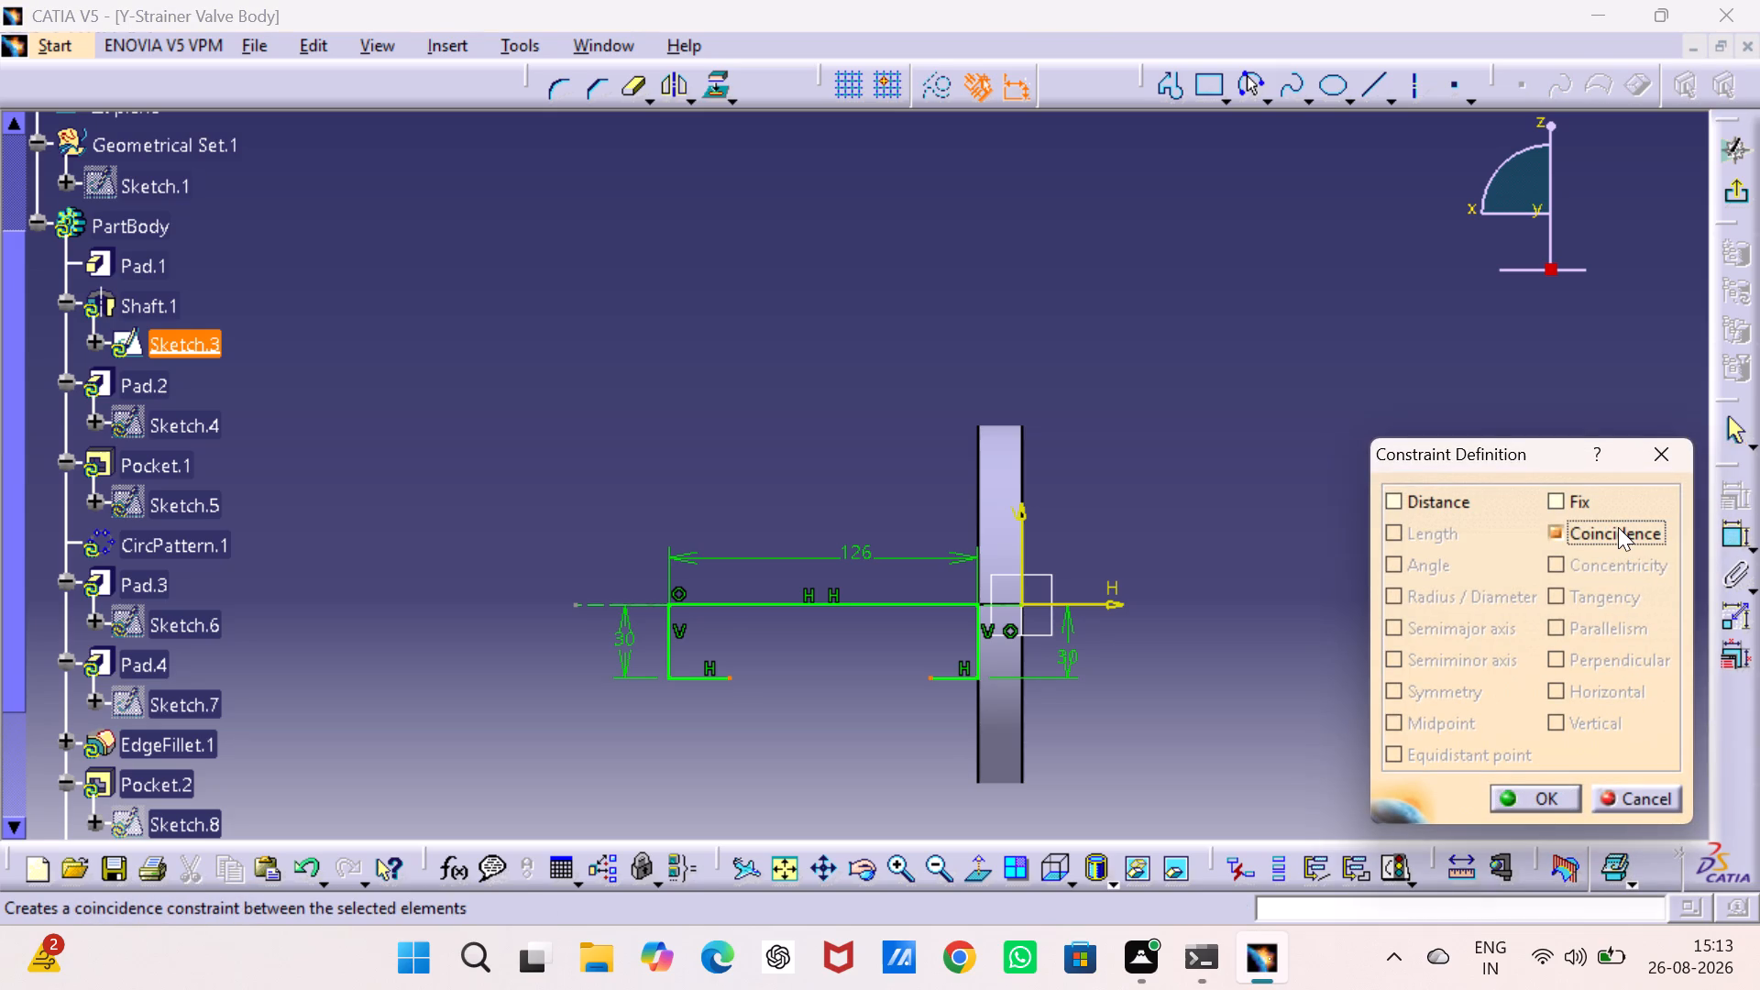
click(1530, 797)
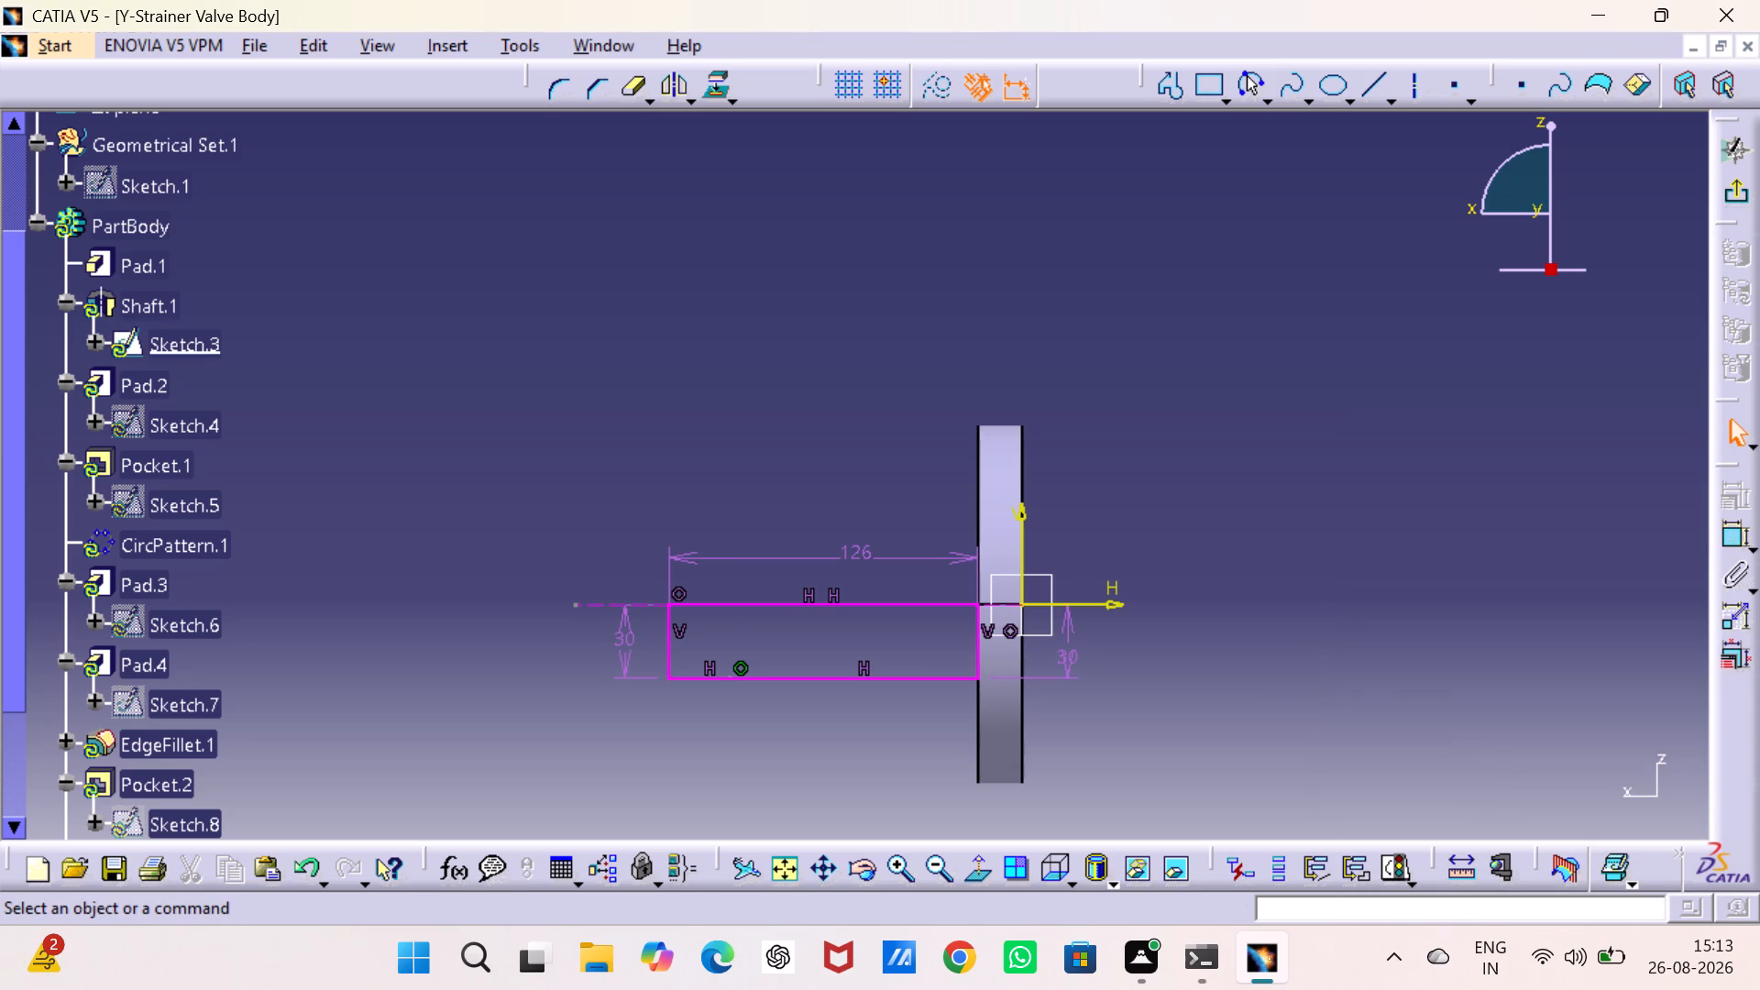
Delete the redundant 30 mm dimension at the flange end of the profile and exit the sketch.
click(1067, 635)
key(Delete)
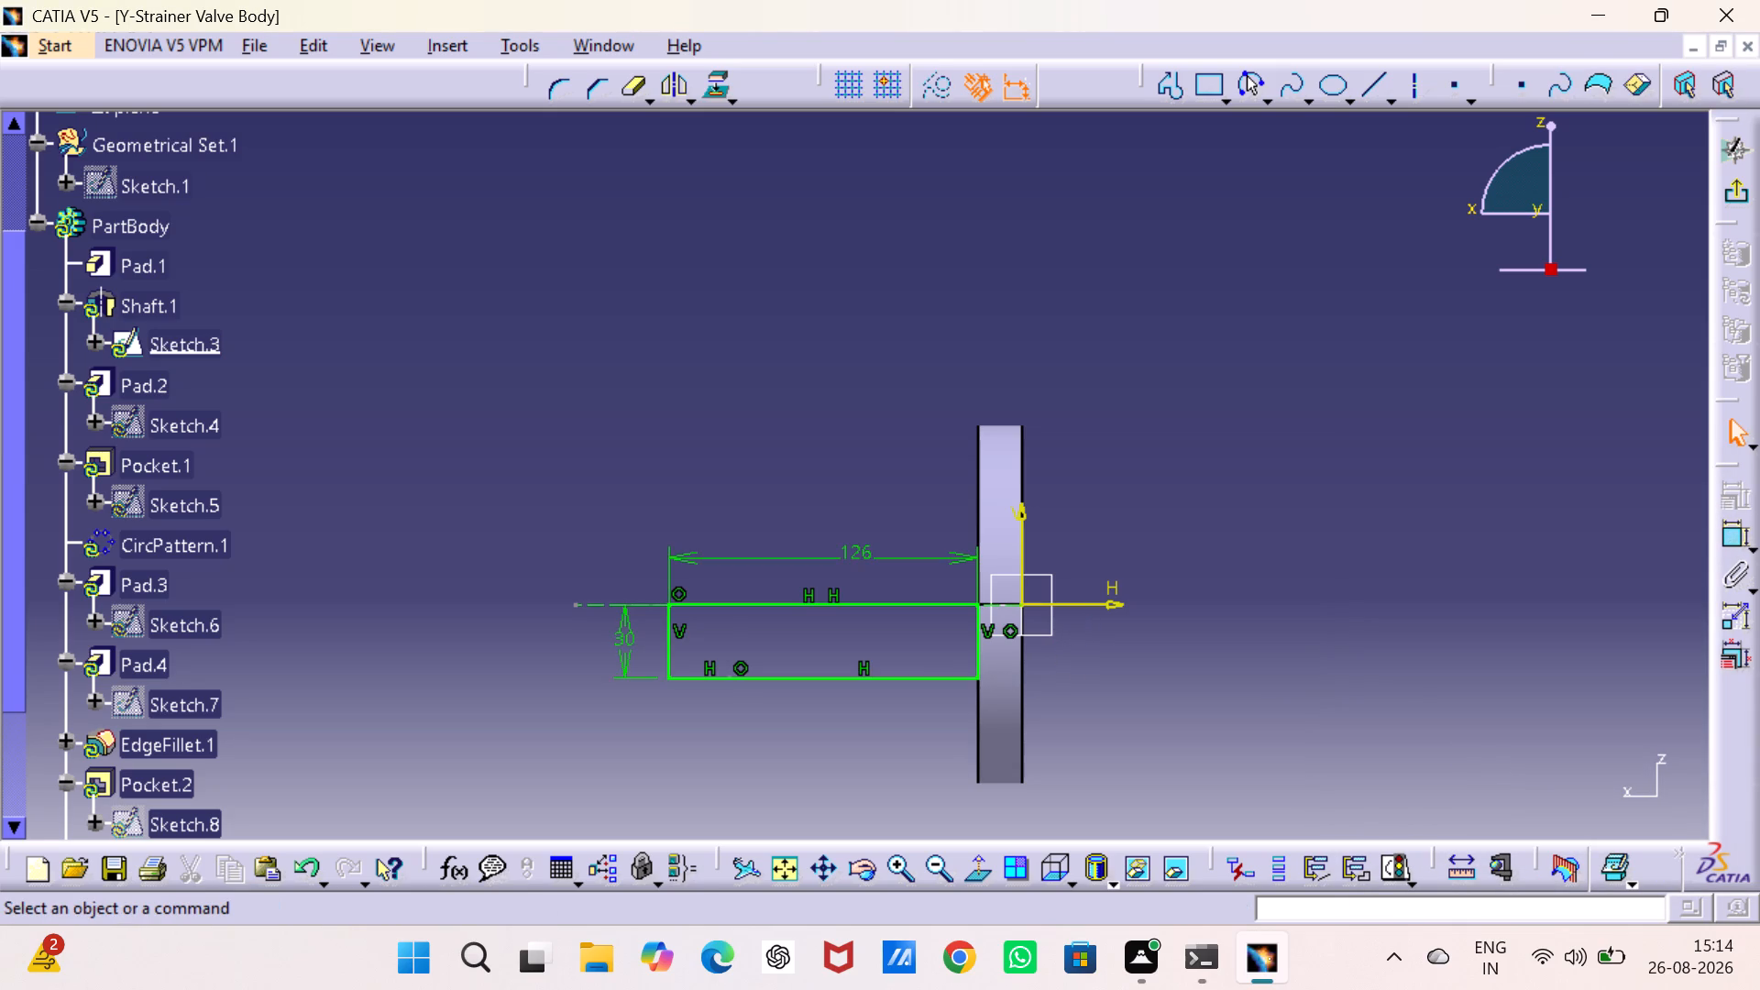
click(1740, 181)
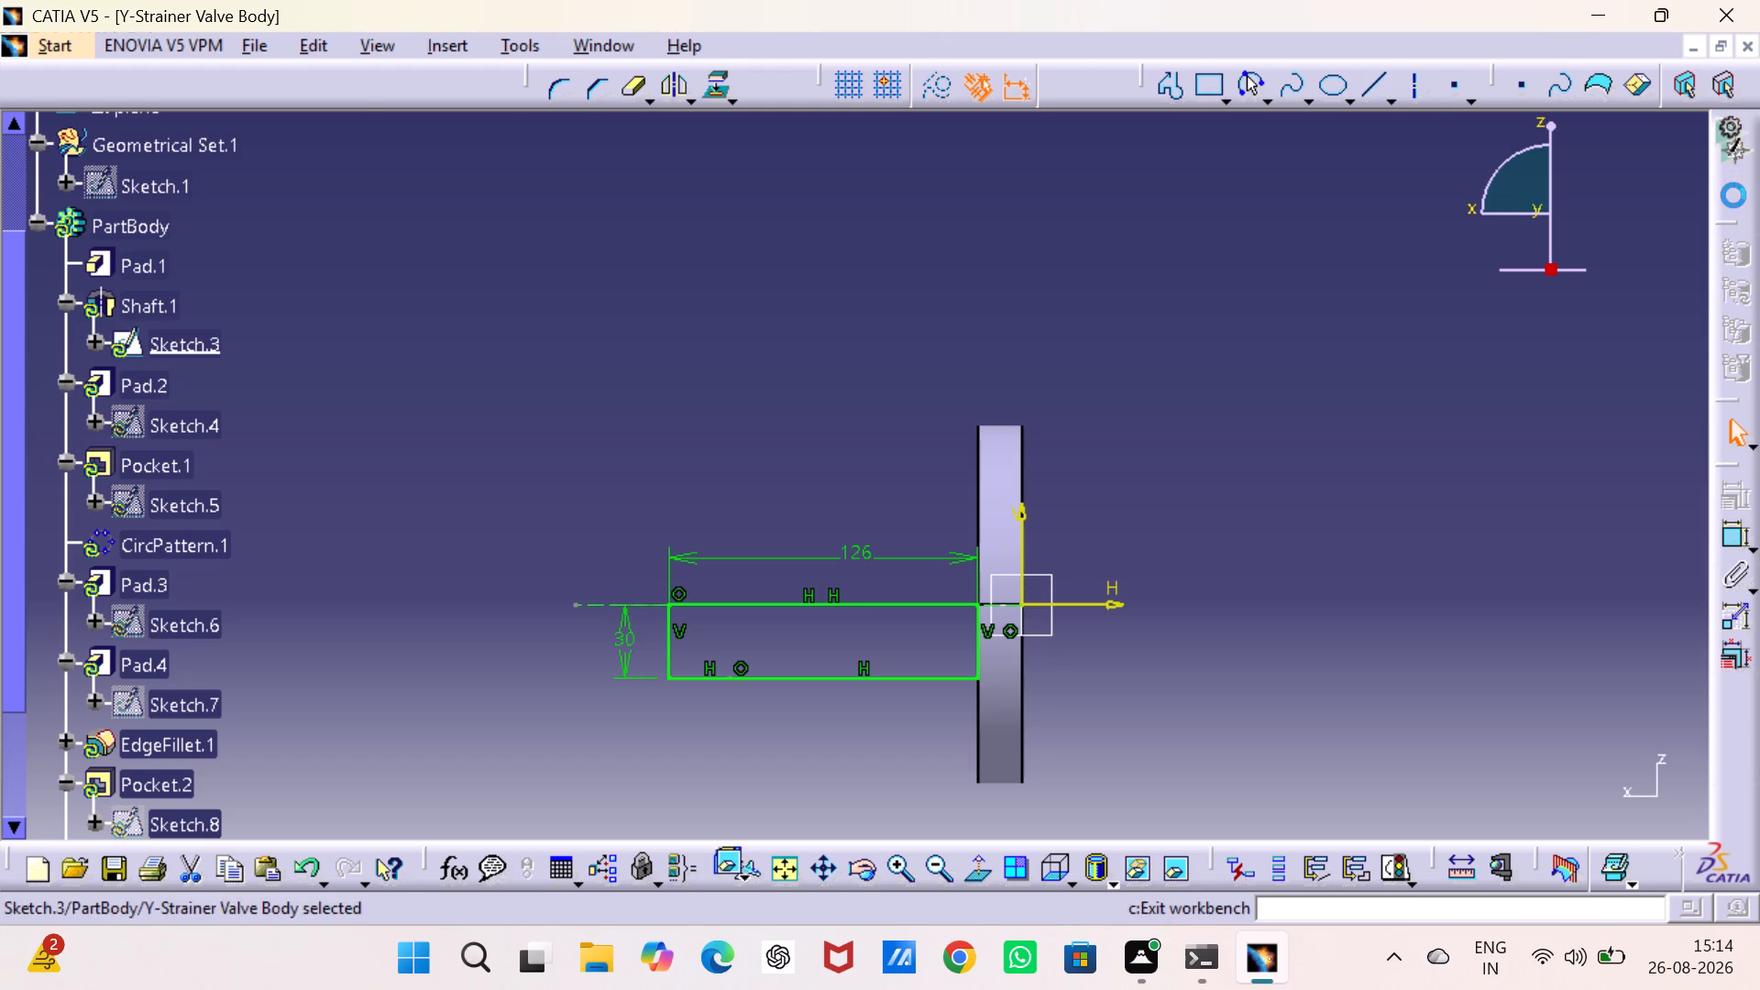
click(1539, 471)
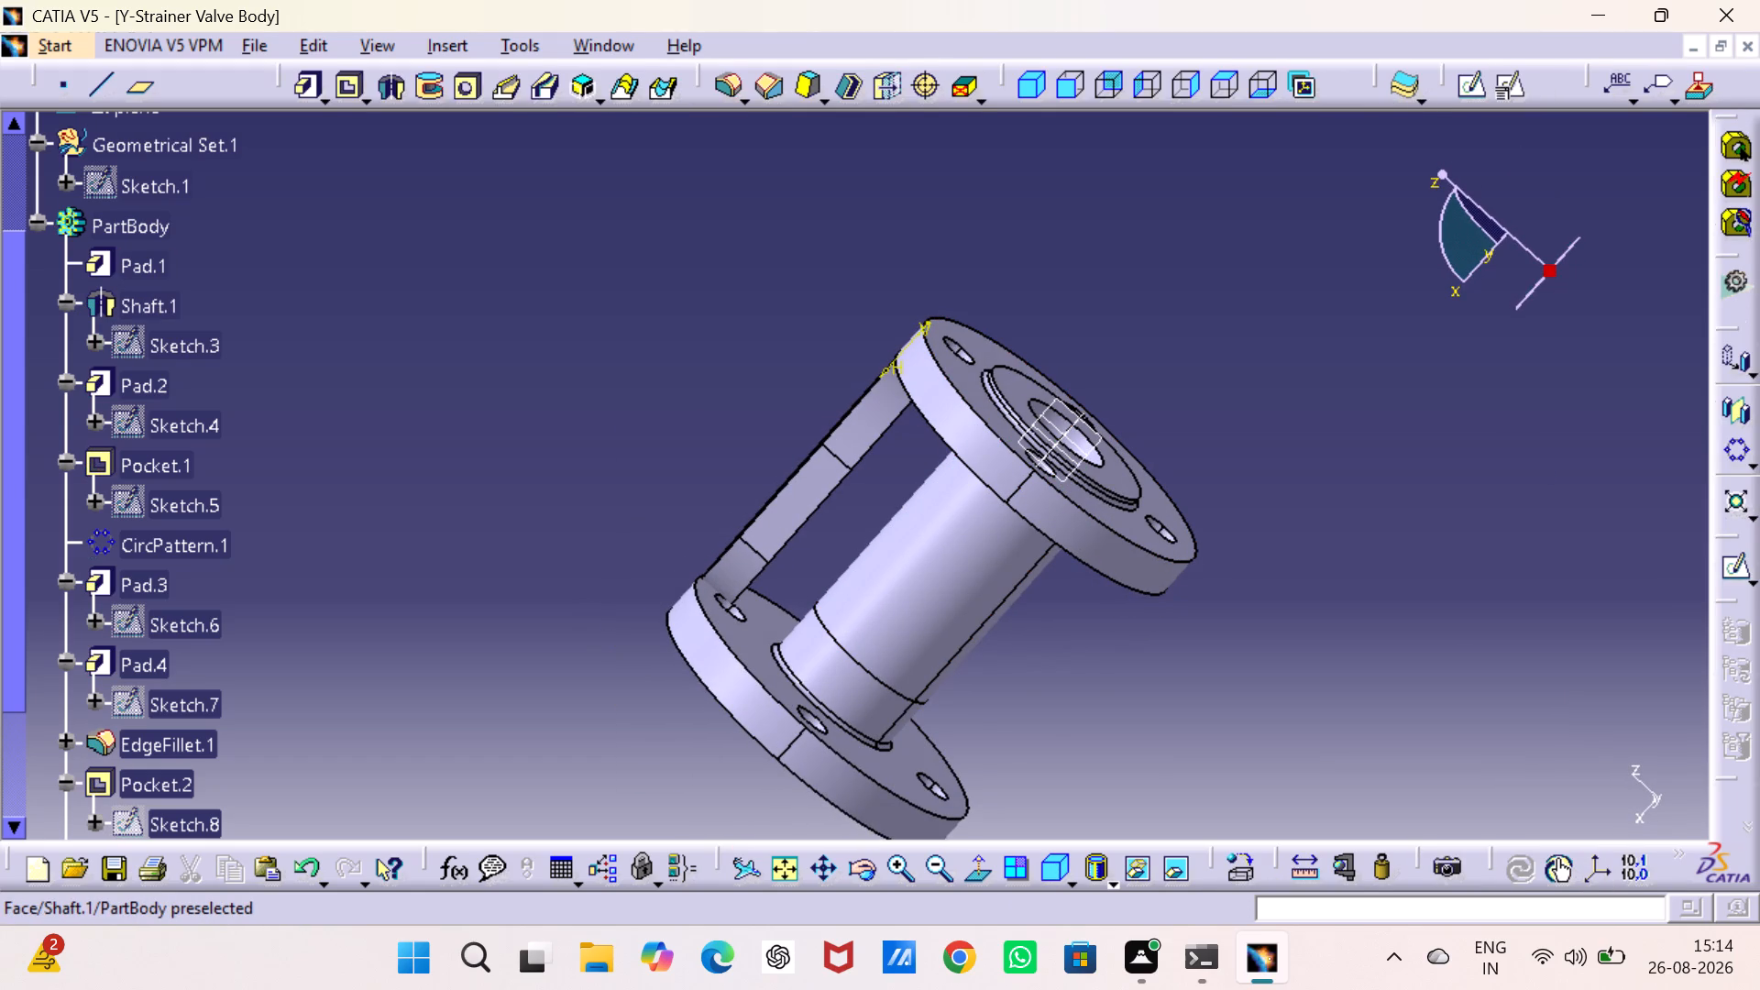
Reopen Sketch.3 and delete the short lower line at the end farthest from the existing flange.
middle_drag(1016, 696, 856, 688)
right_drag(1016, 696, 856, 688)
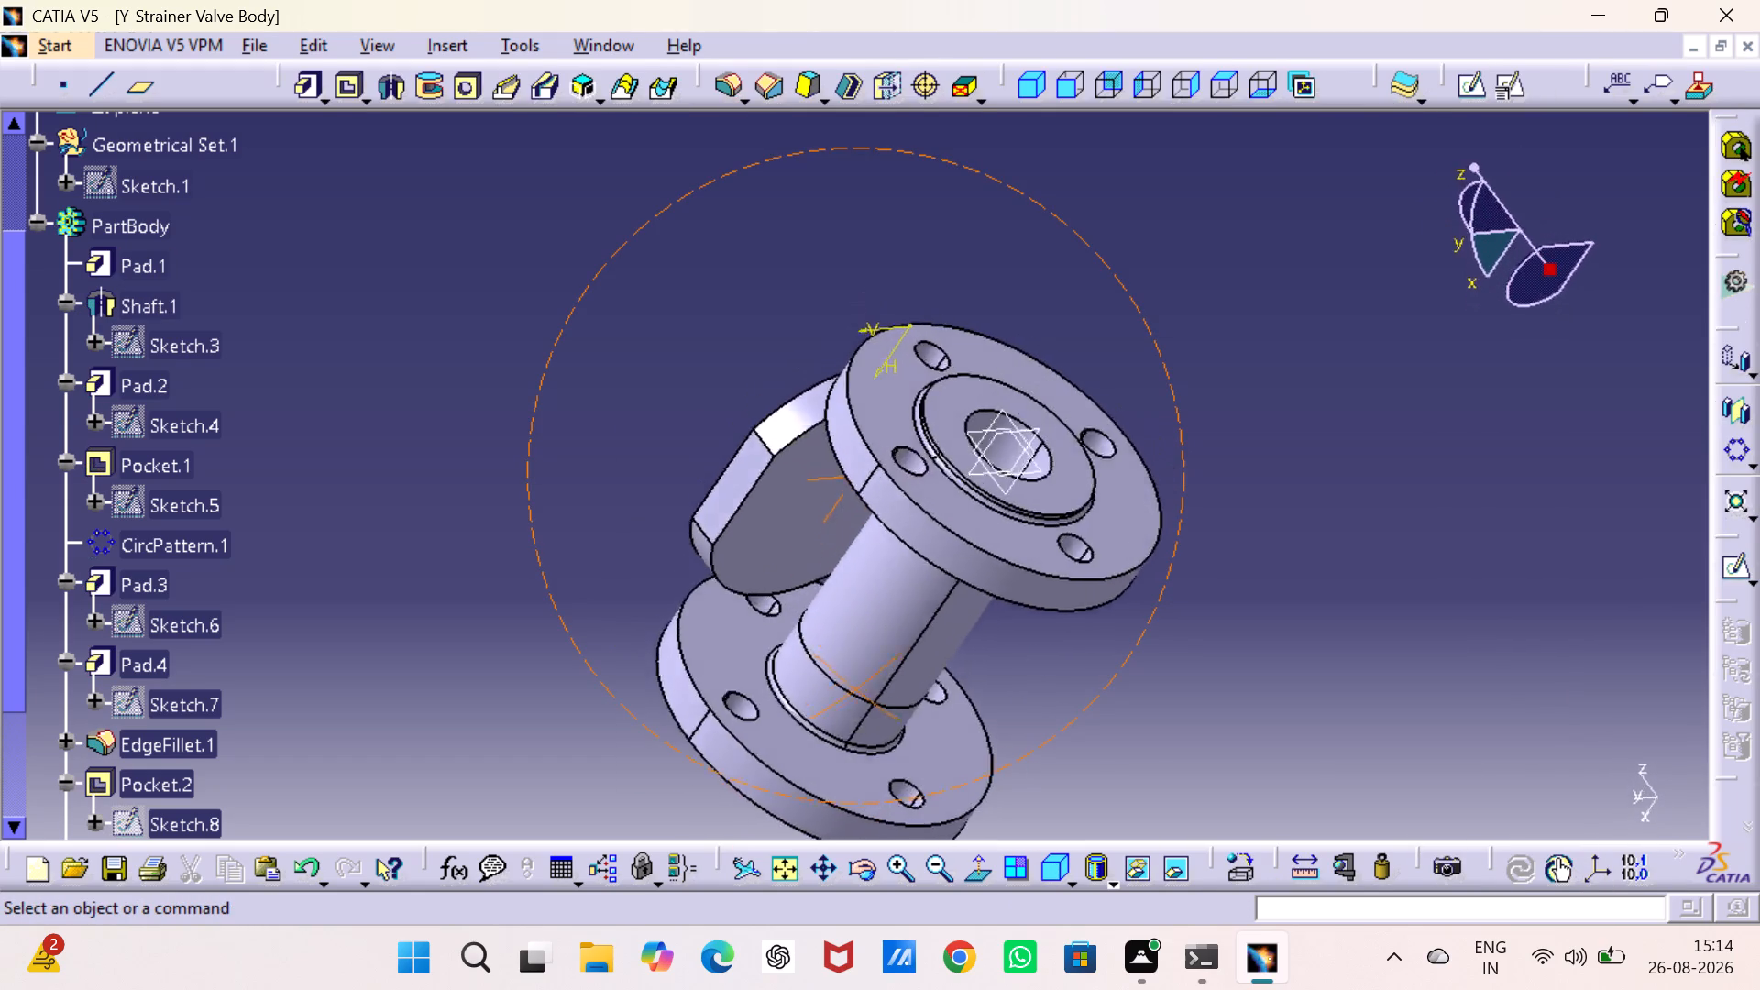
middle_drag(856, 688, 982, 675)
right_drag(856, 688, 981, 675)
scroll(975, 676, down, 2)
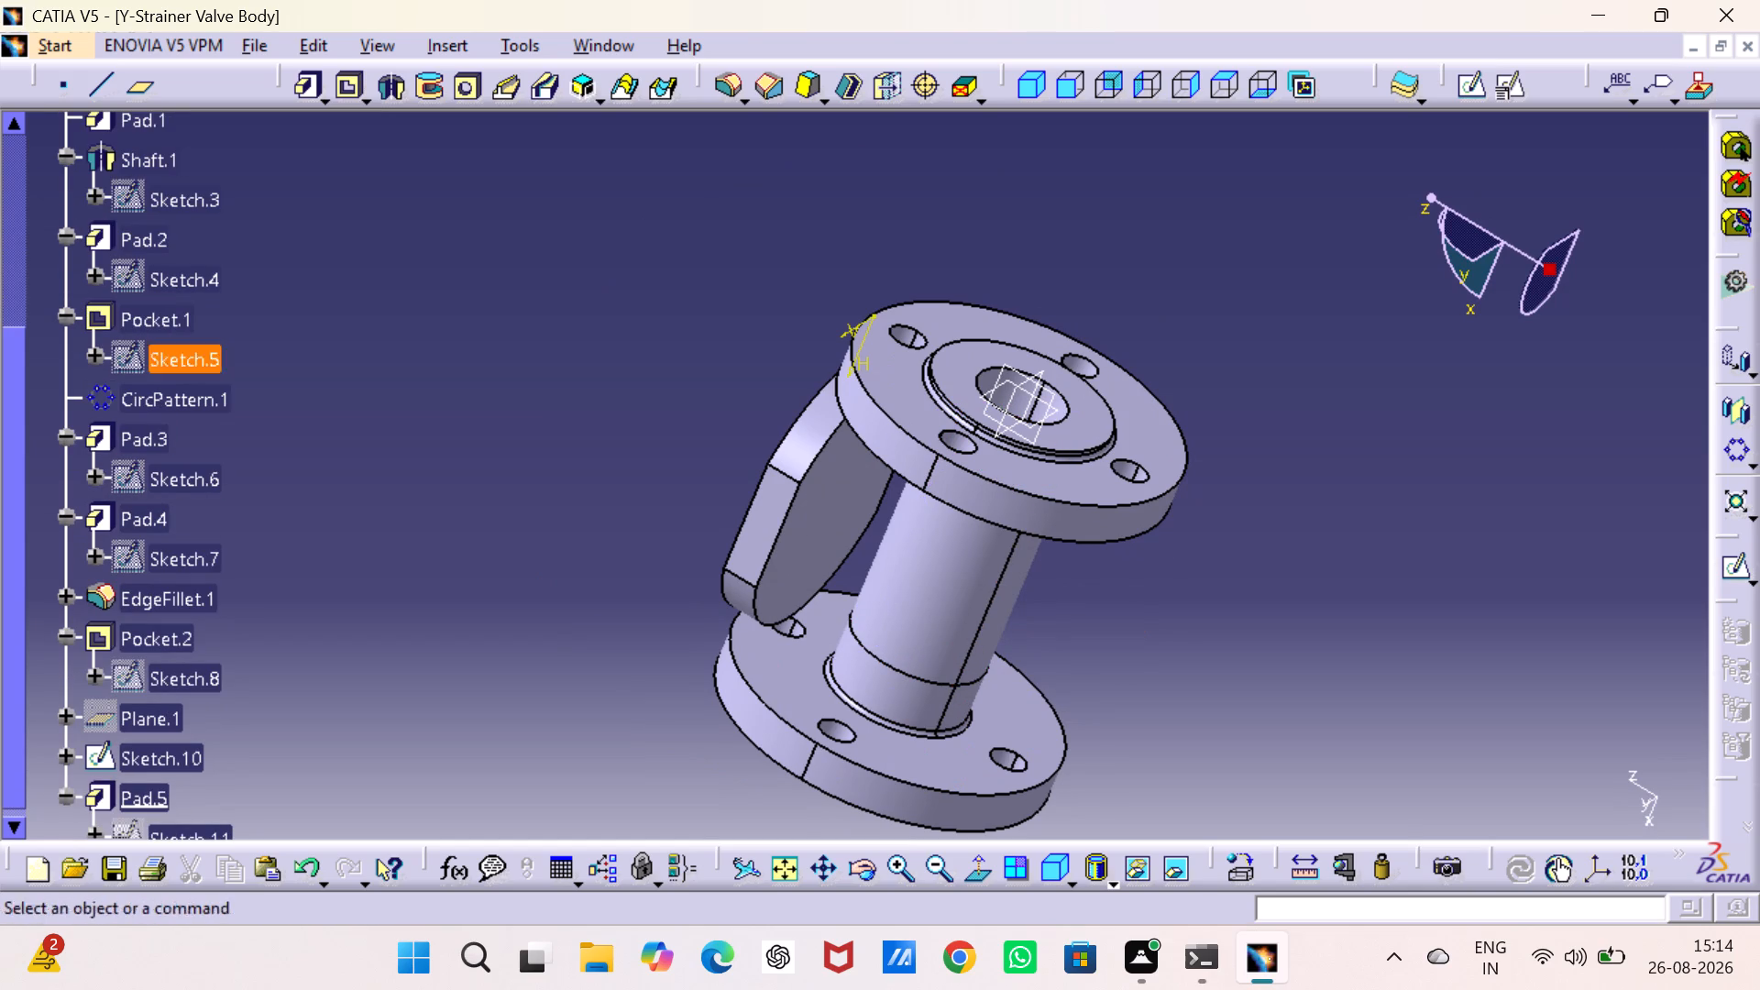
click(149, 310)
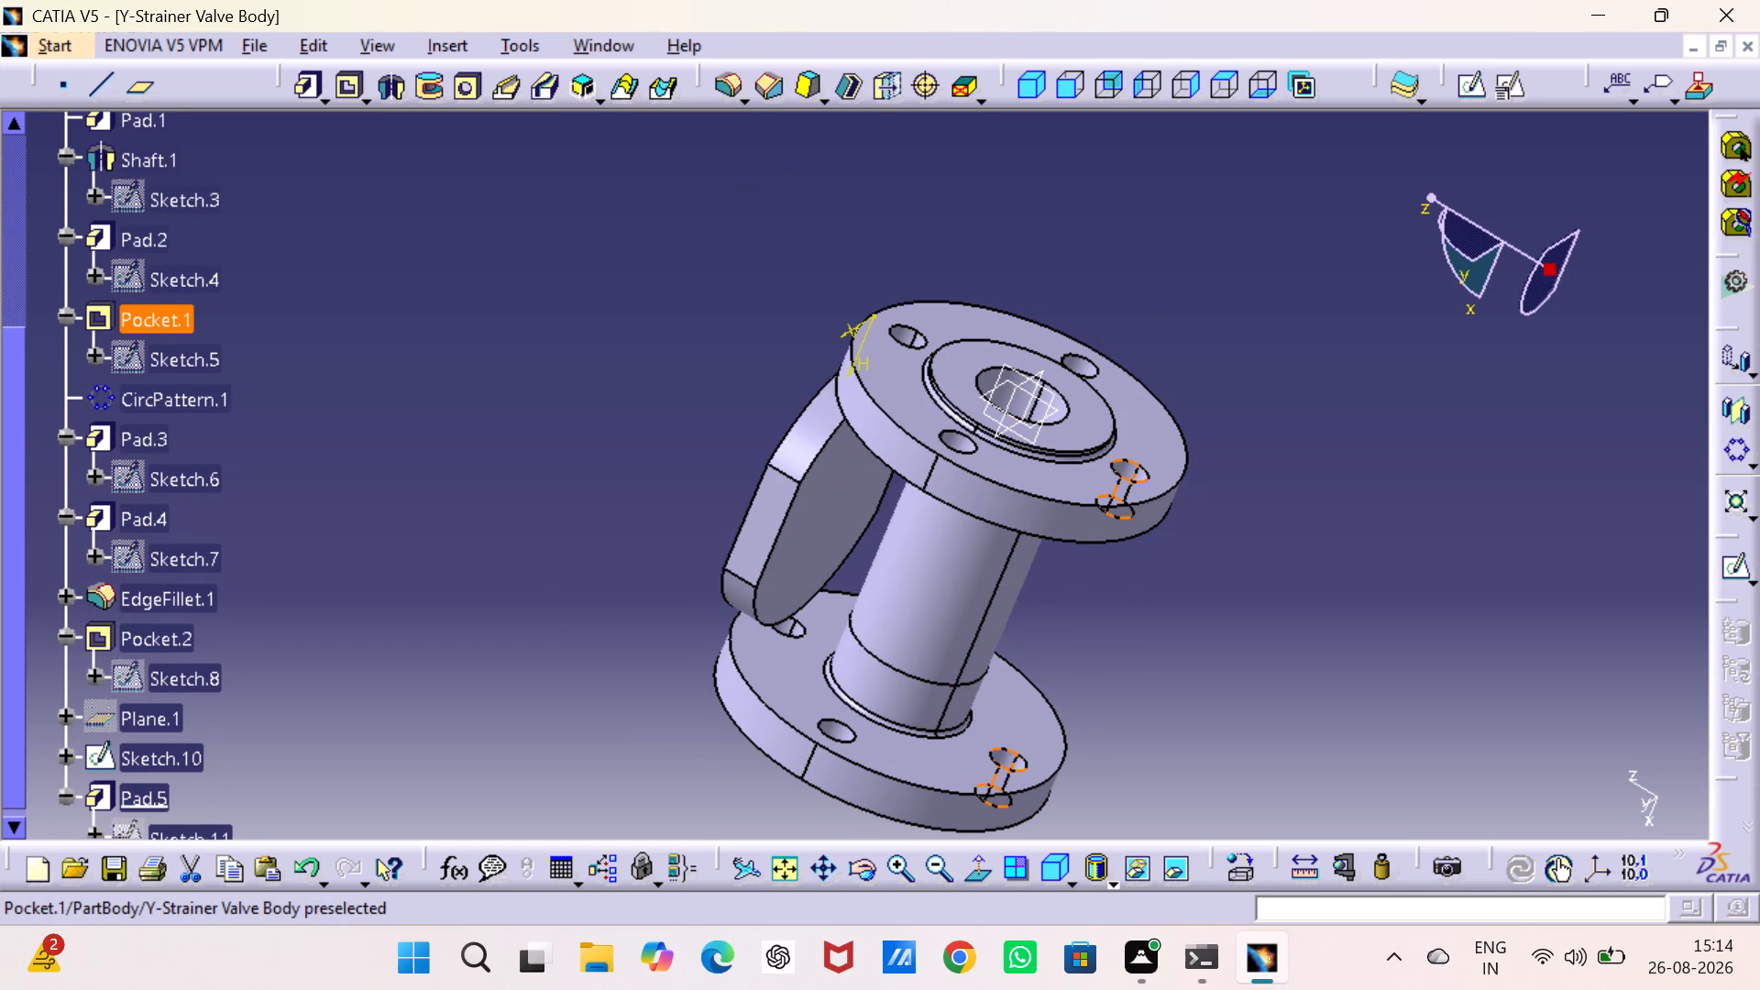
double_click(170, 211)
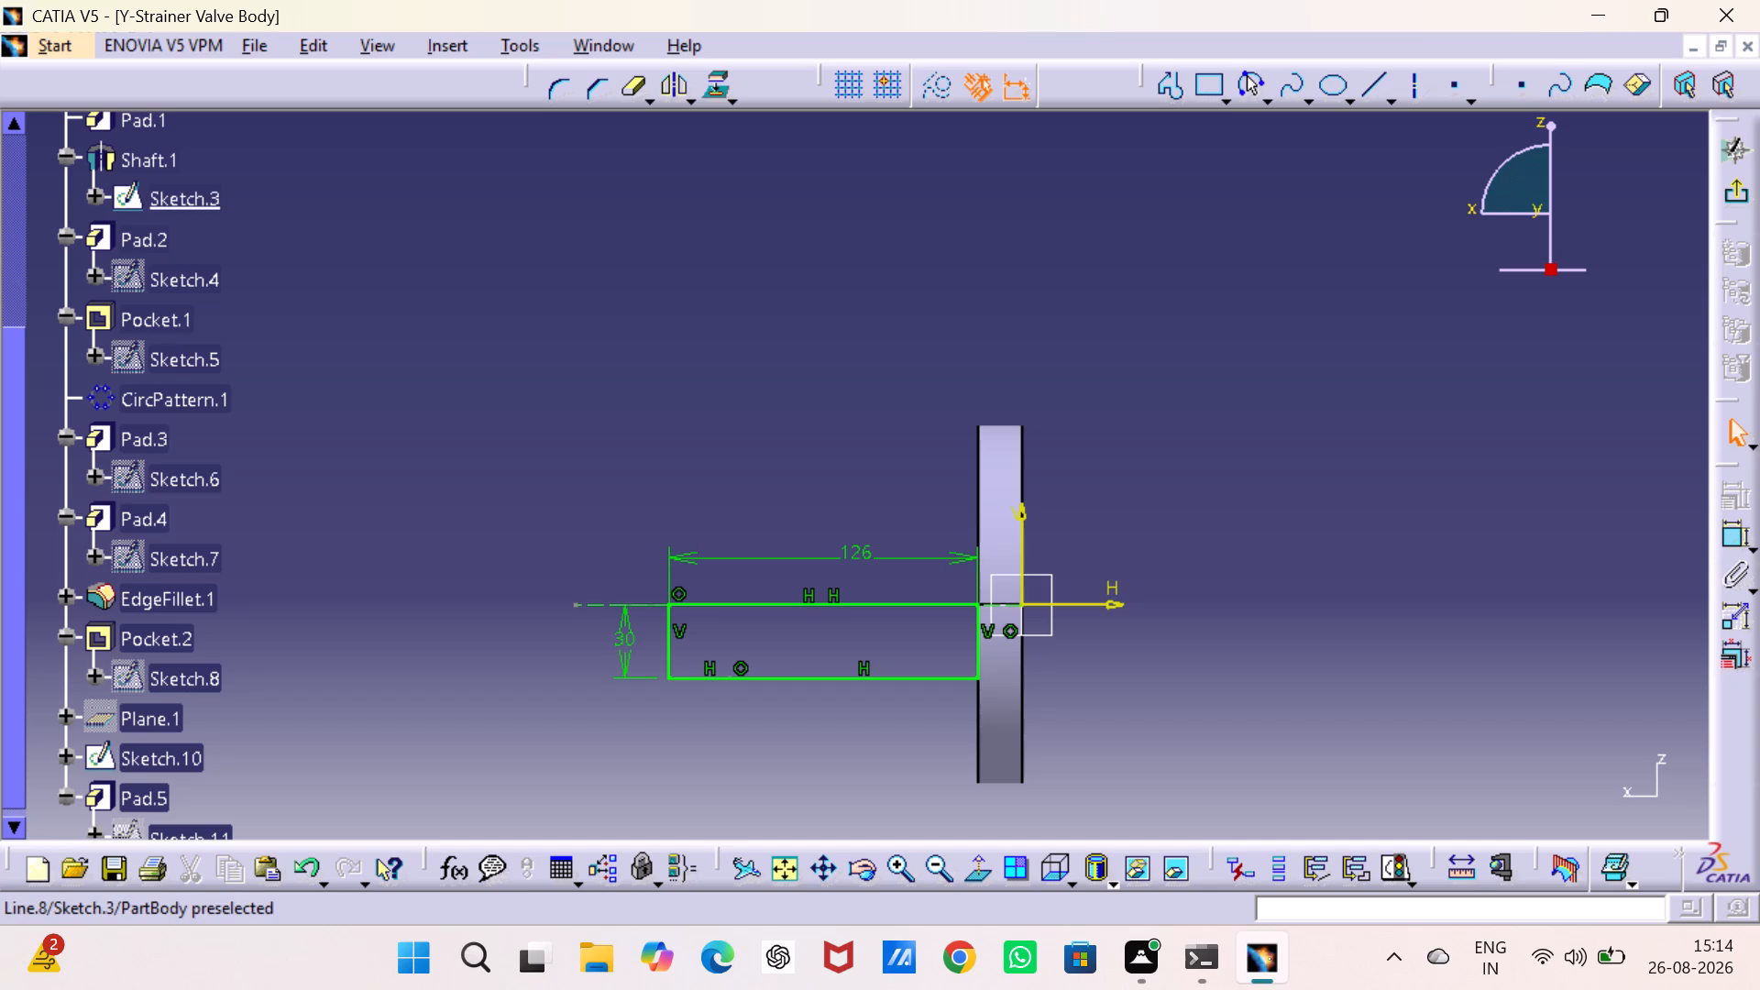
click(697, 677)
key(Delete)
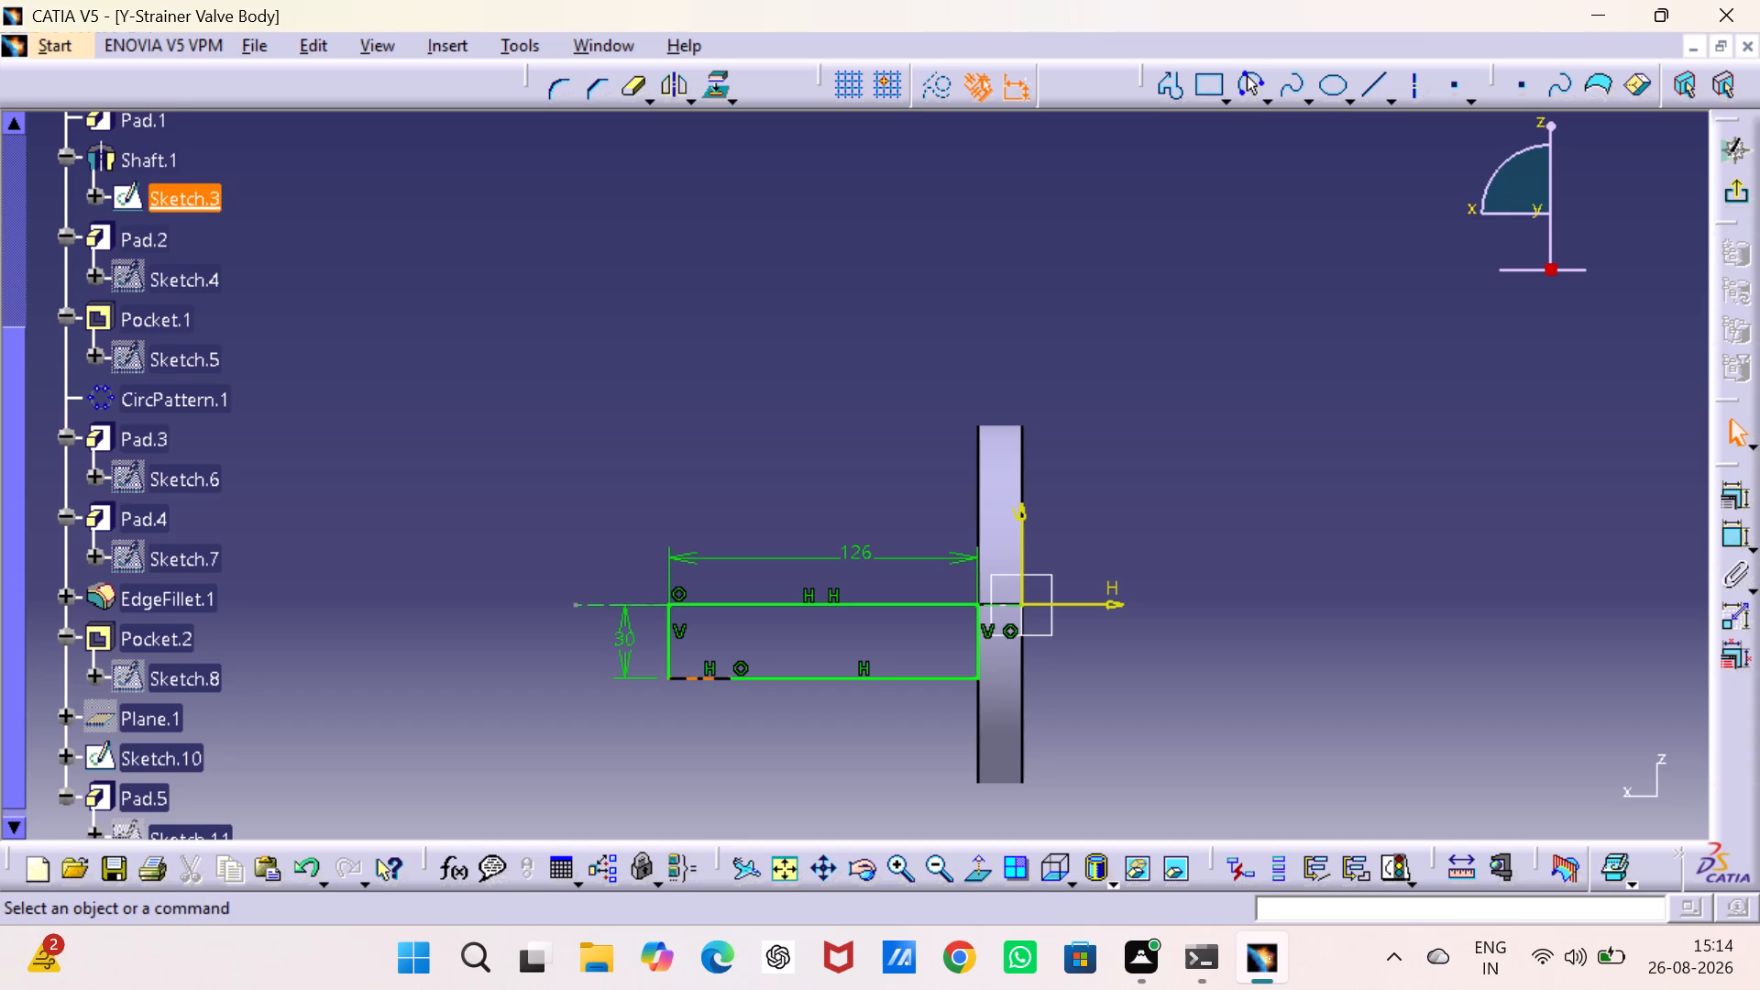
drag(1568, 695, 1540, 696)
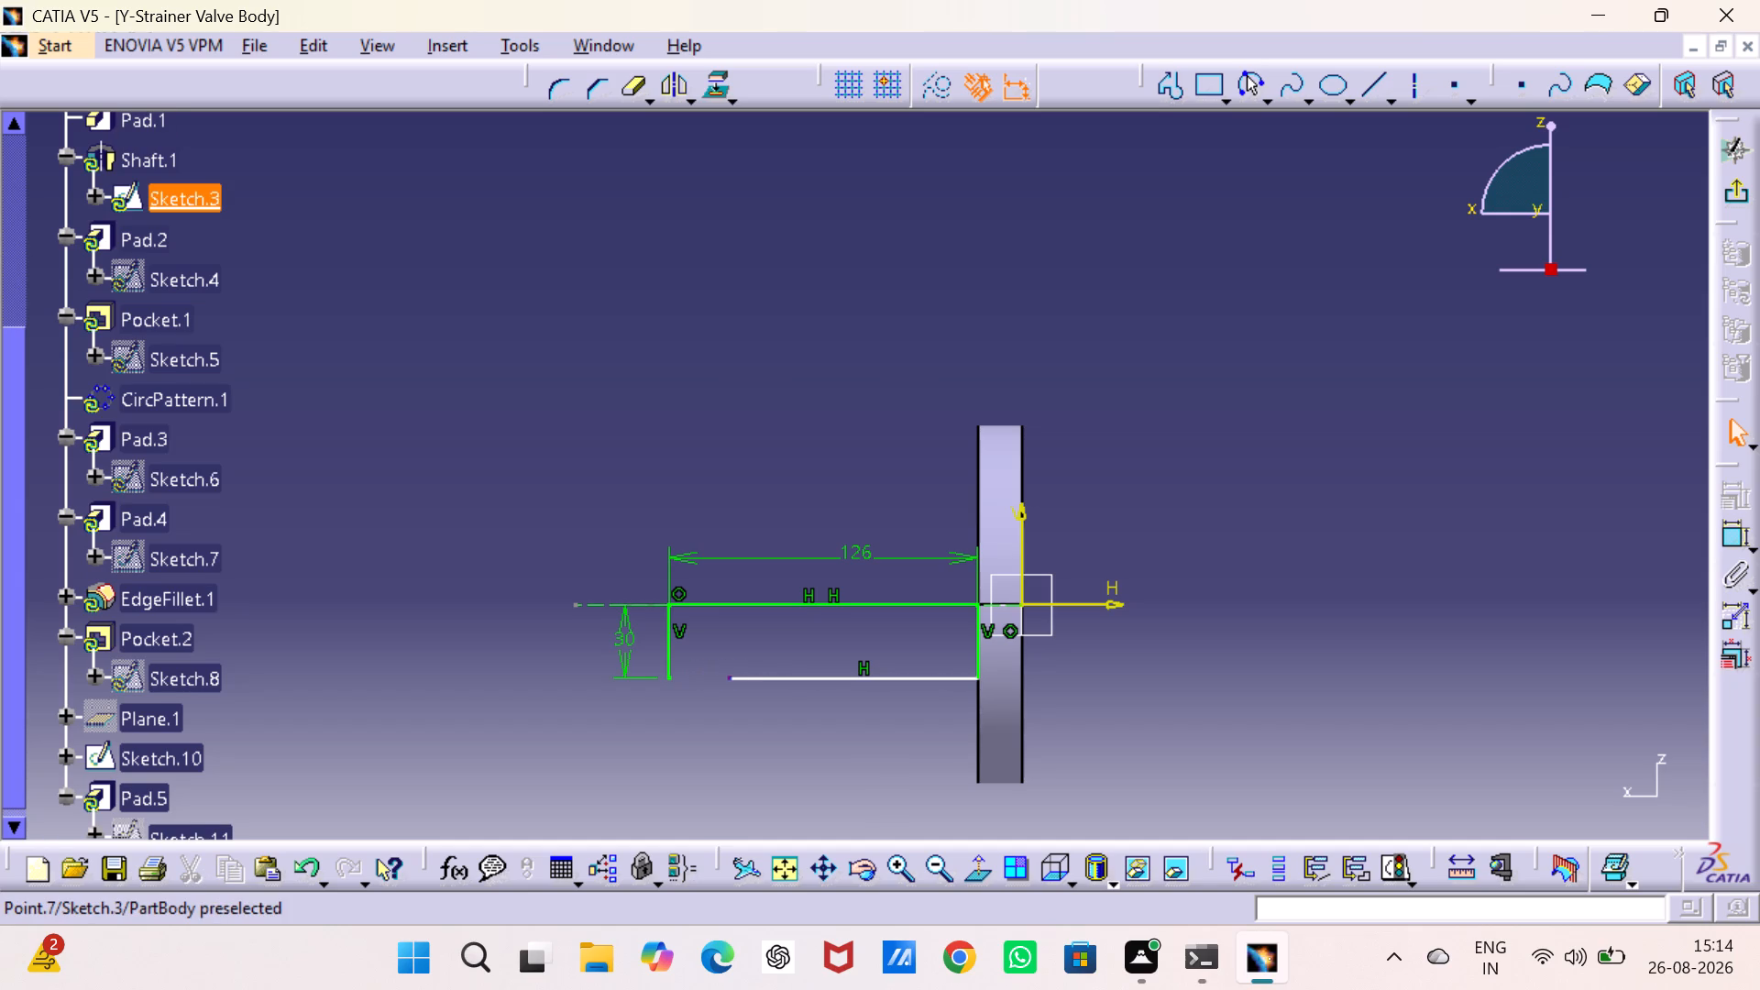
Make the long lower line's free endpoint coincident with the end vertical line's lower endpoint, and exit the sketch.
click(728, 675)
ctrl+click(665, 677)
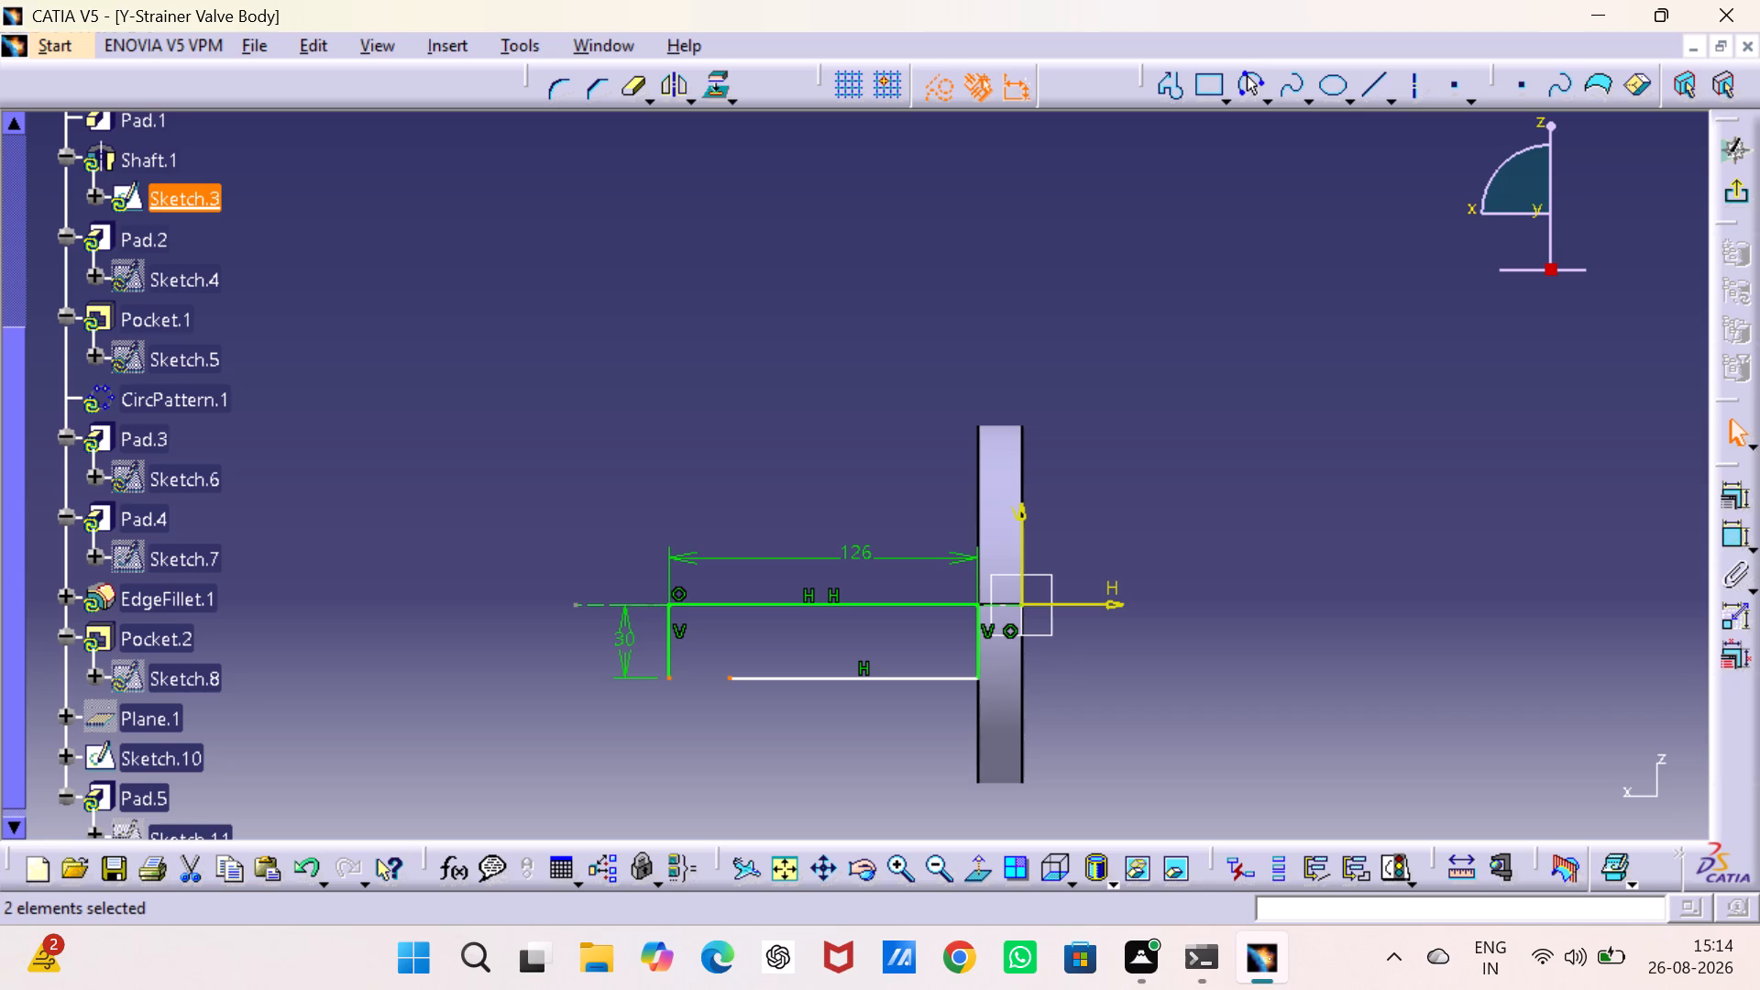
click(1724, 492)
click(1578, 529)
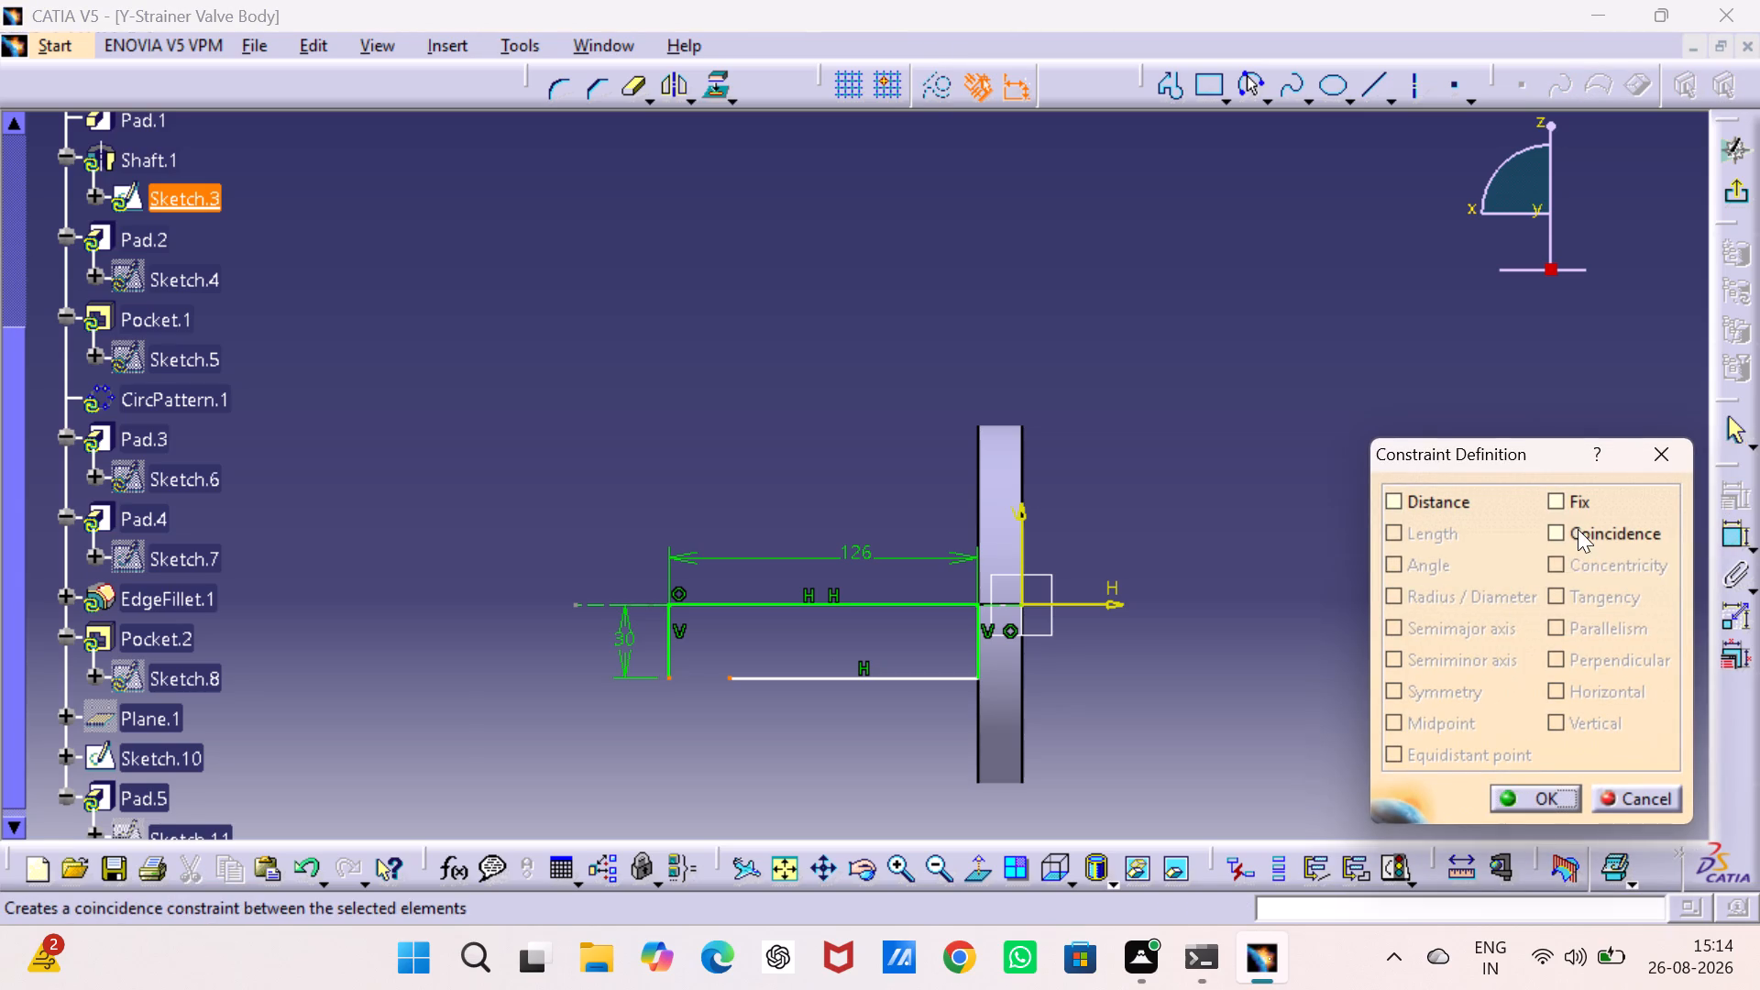
click(1523, 795)
drag(1404, 603, 1447, 577)
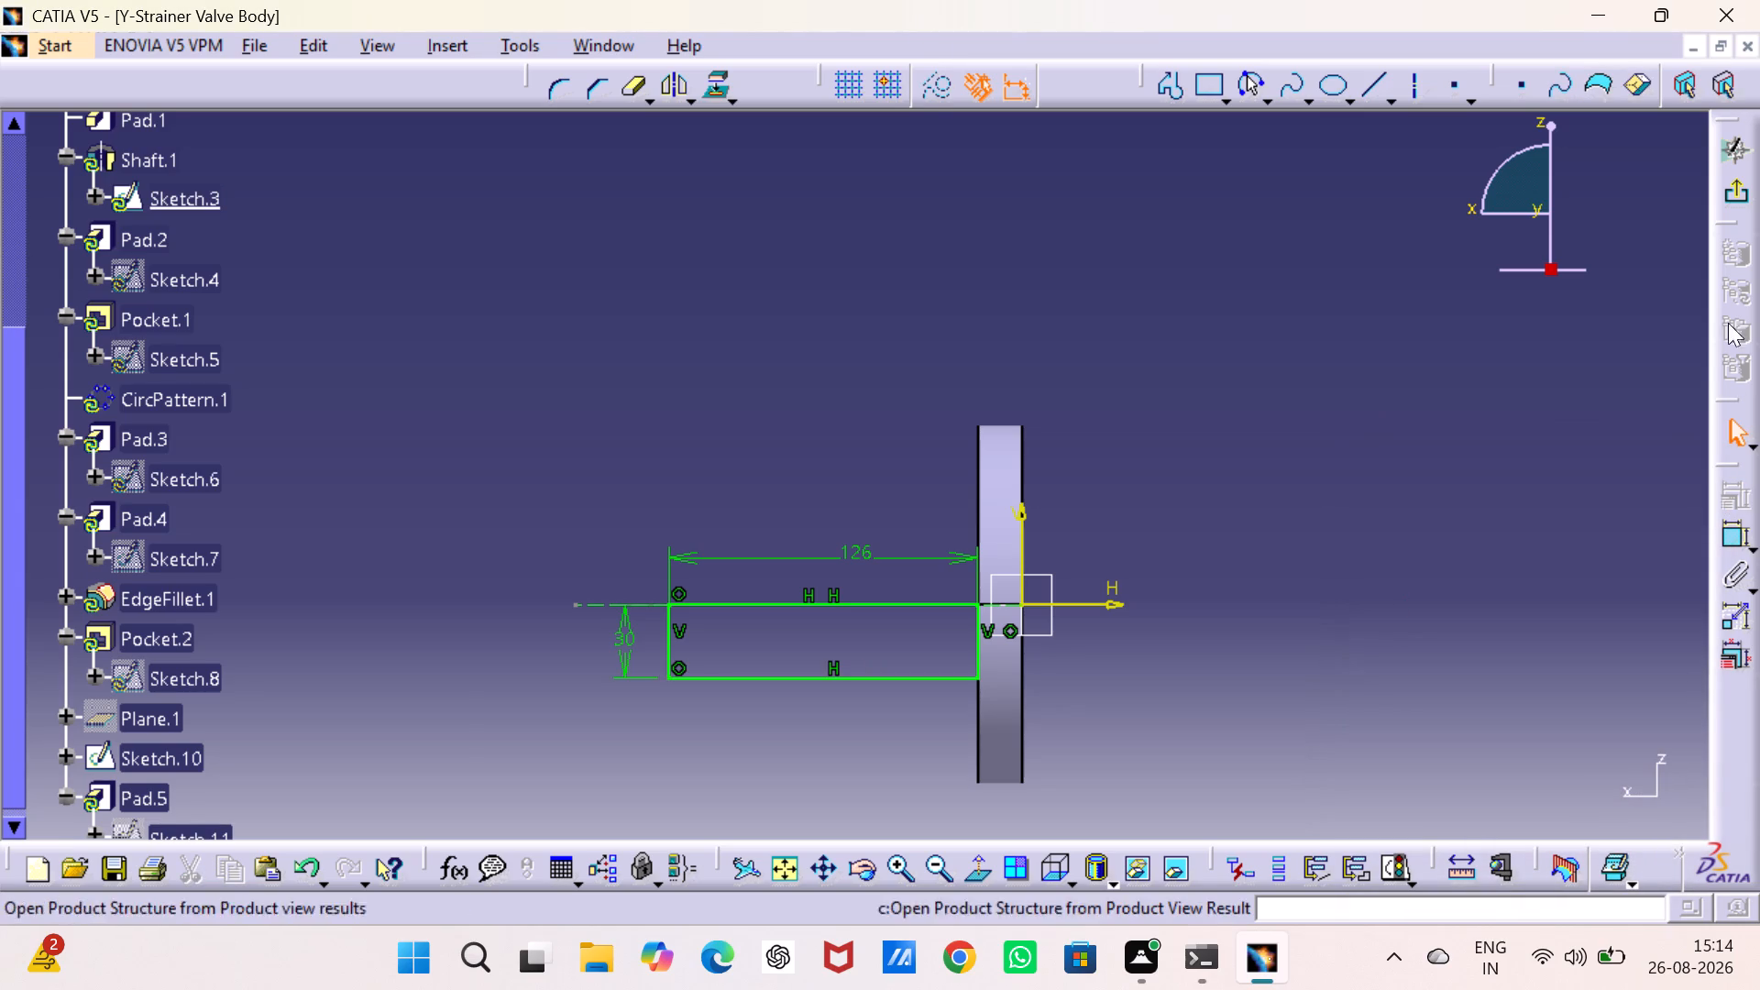
click(1743, 194)
click(1452, 532)
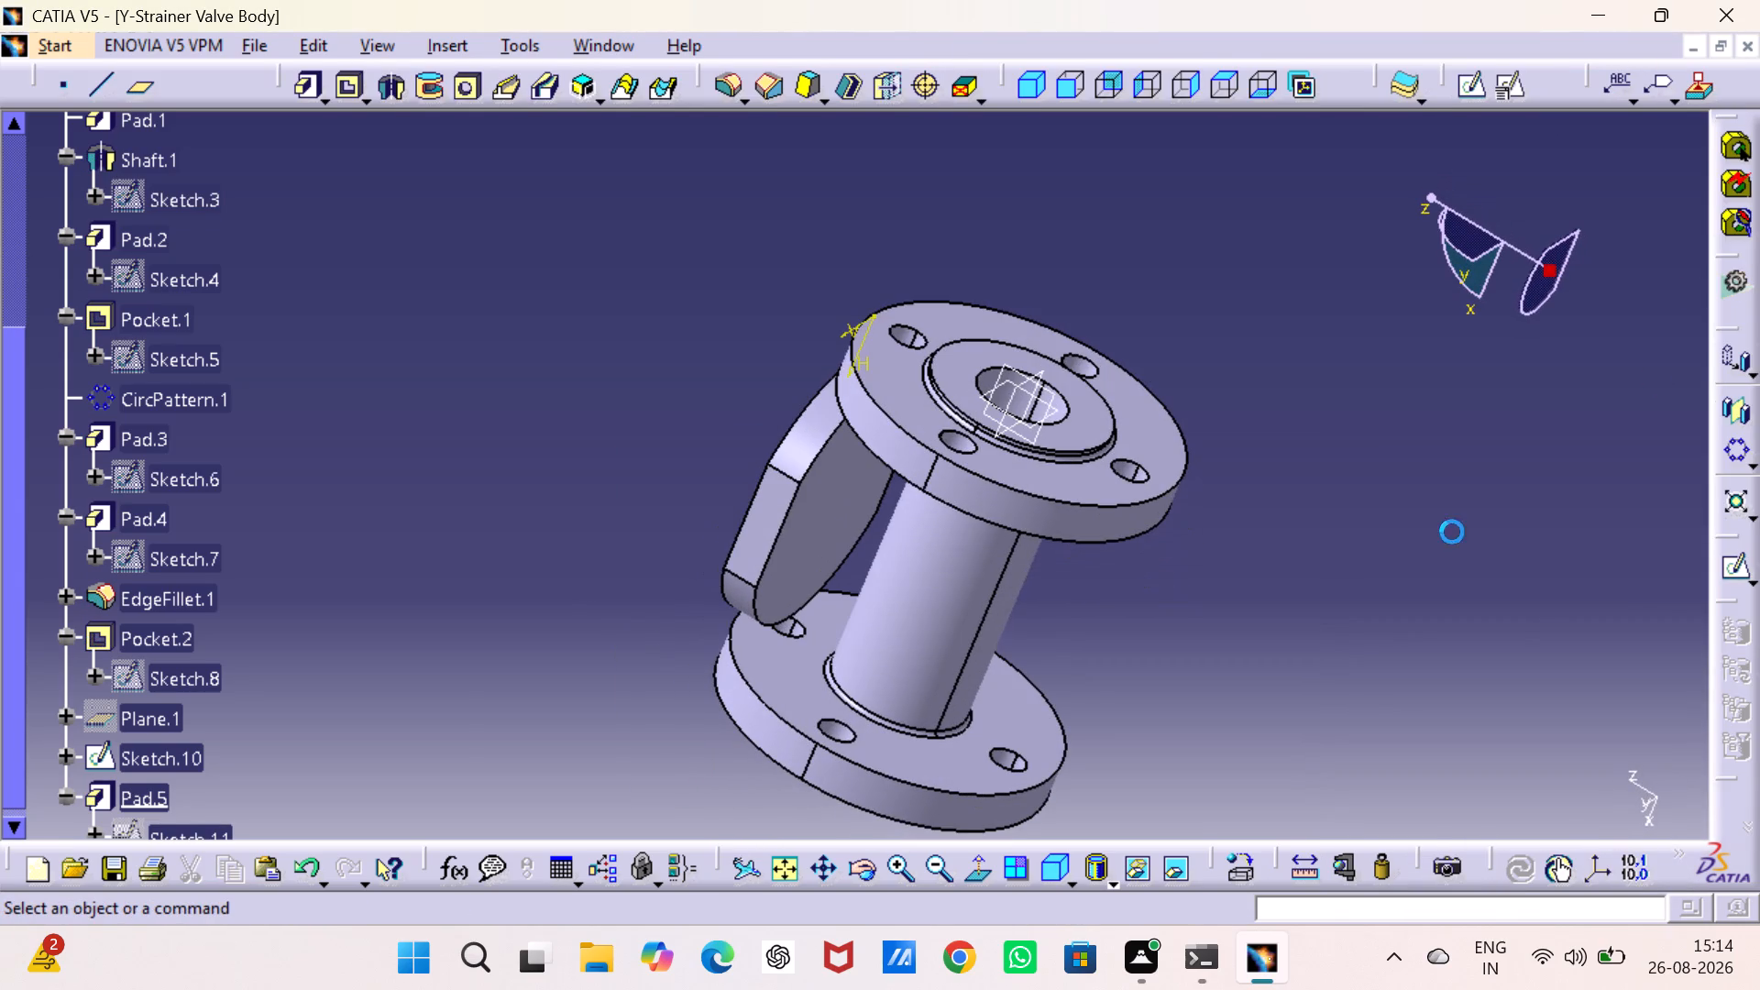
Examine the central tube, both flanges and the side pad from several angles.
middle_drag(1075, 656, 1082, 744)
right_drag(1075, 656, 1079, 742)
middle_drag(627, 601, 649, 450)
right_drag(627, 601, 649, 450)
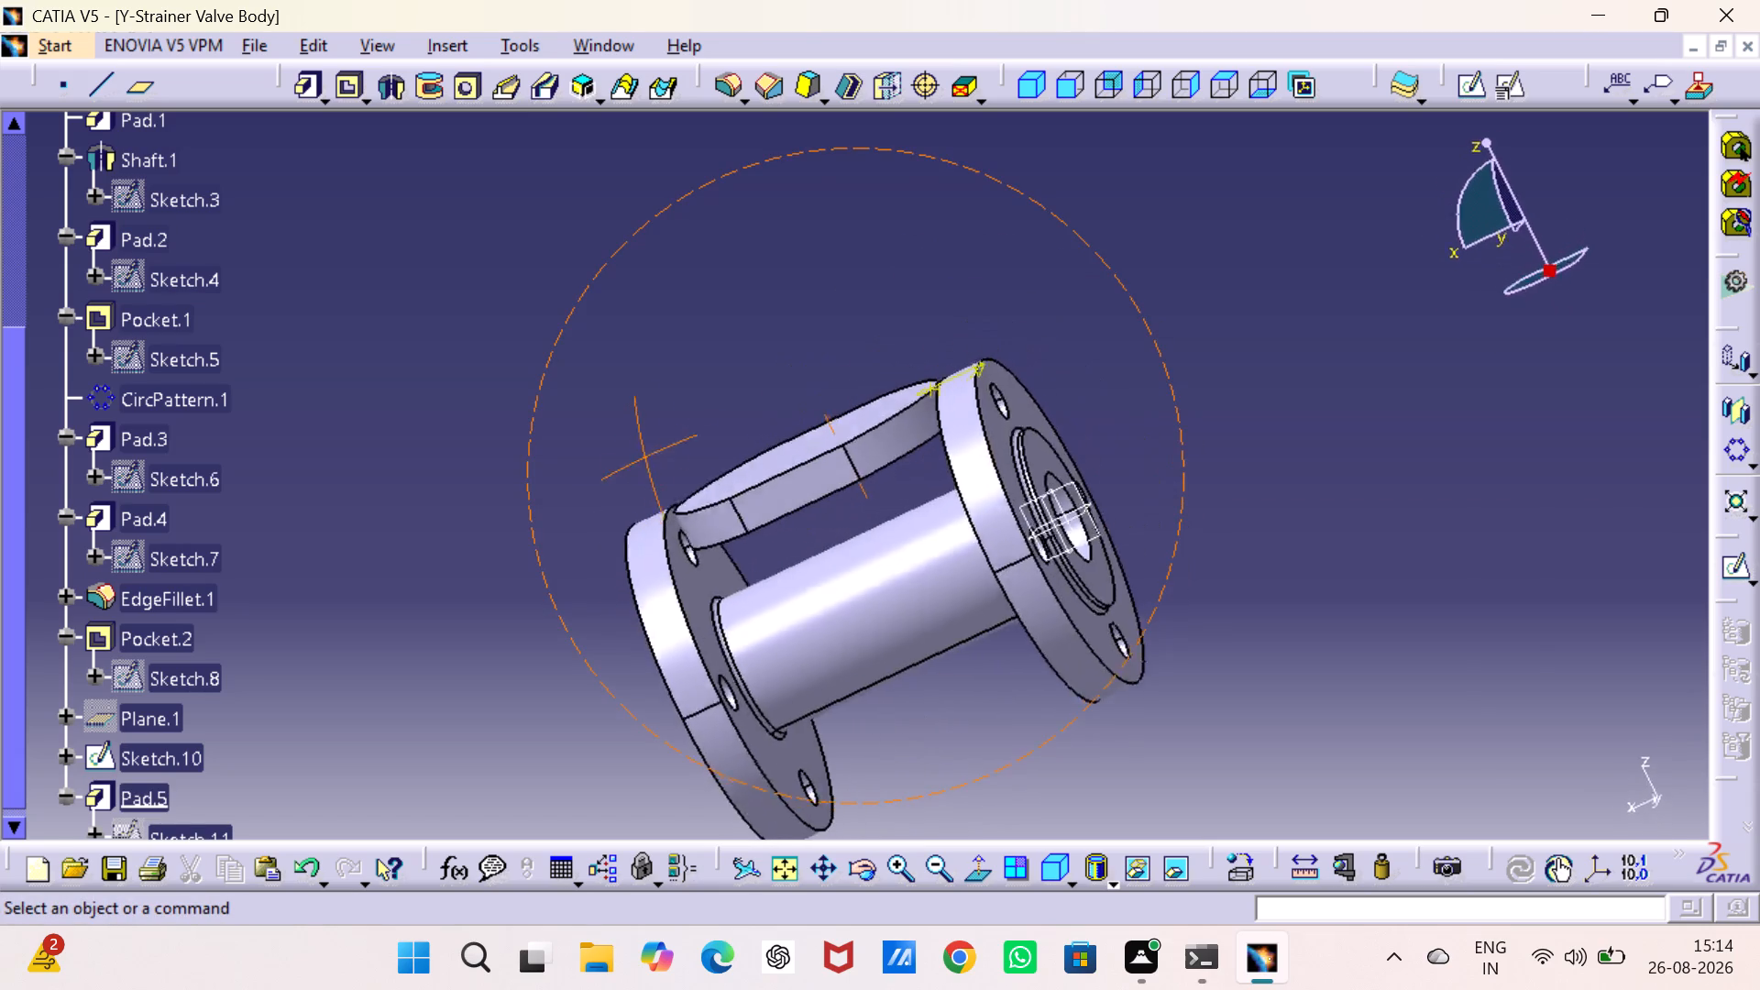
middle_drag(649, 450, 812, 430)
right_drag(649, 450, 812, 430)
click(1254, 576)
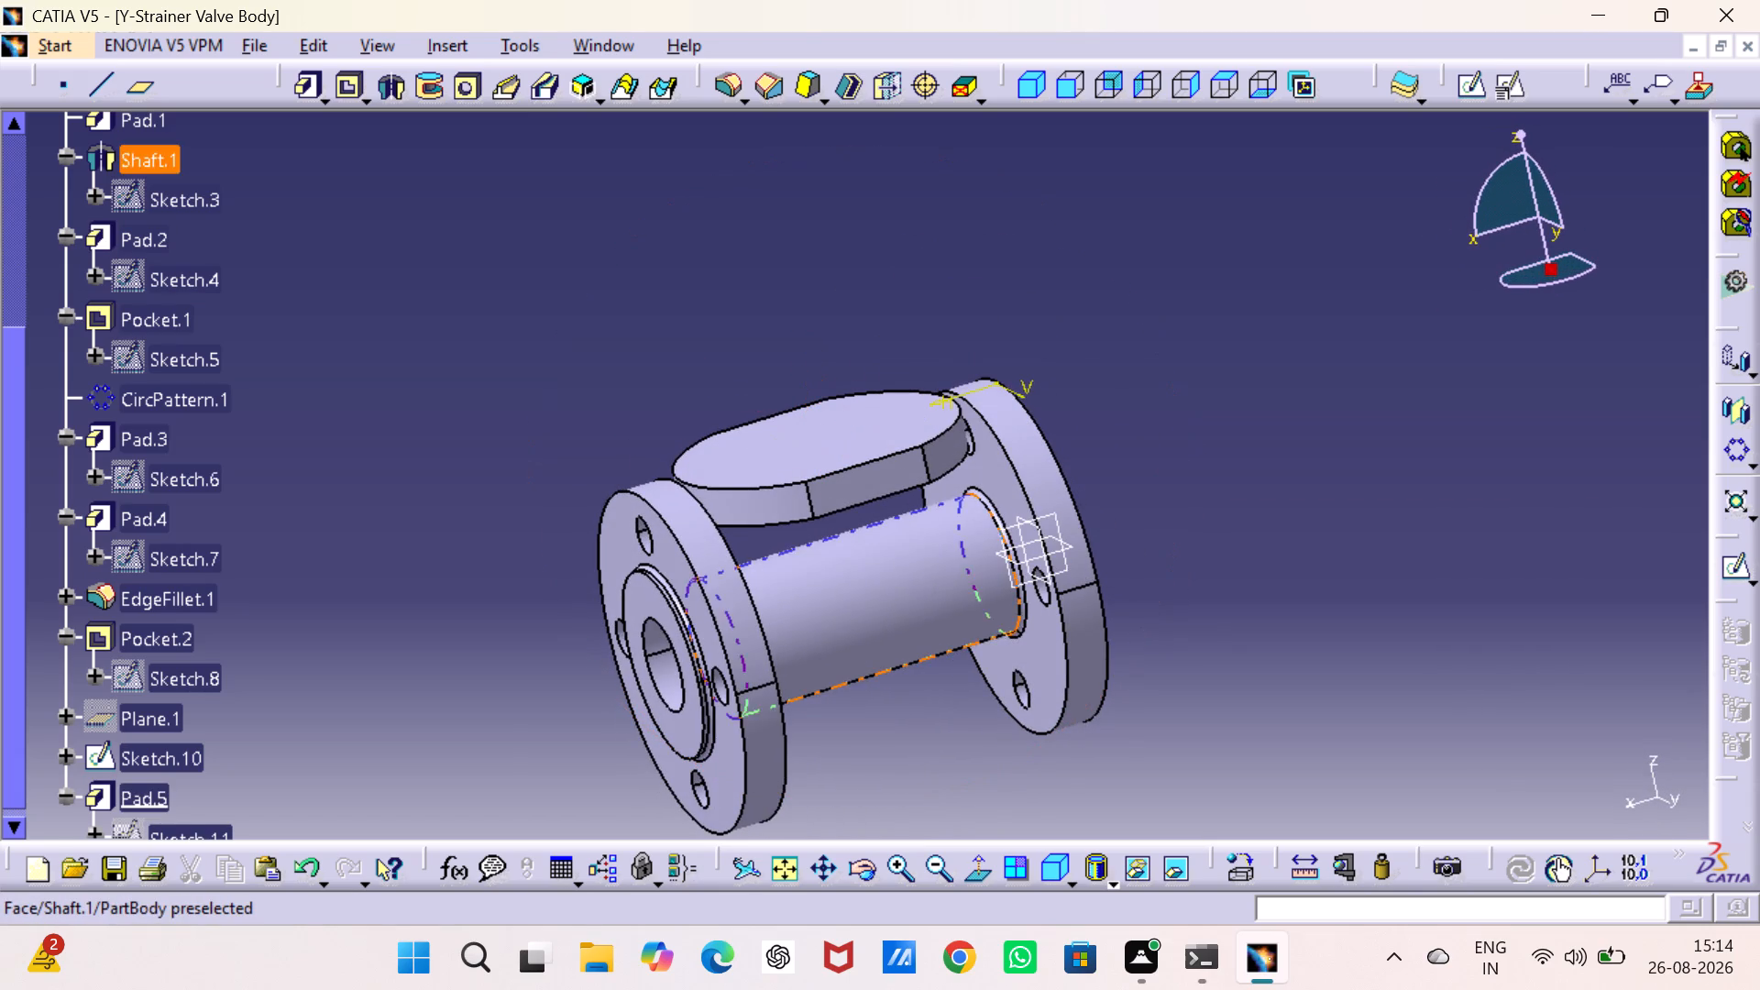
Start a new sketch on the vertical reference plane running lengthwise through the tube.
click(1011, 528)
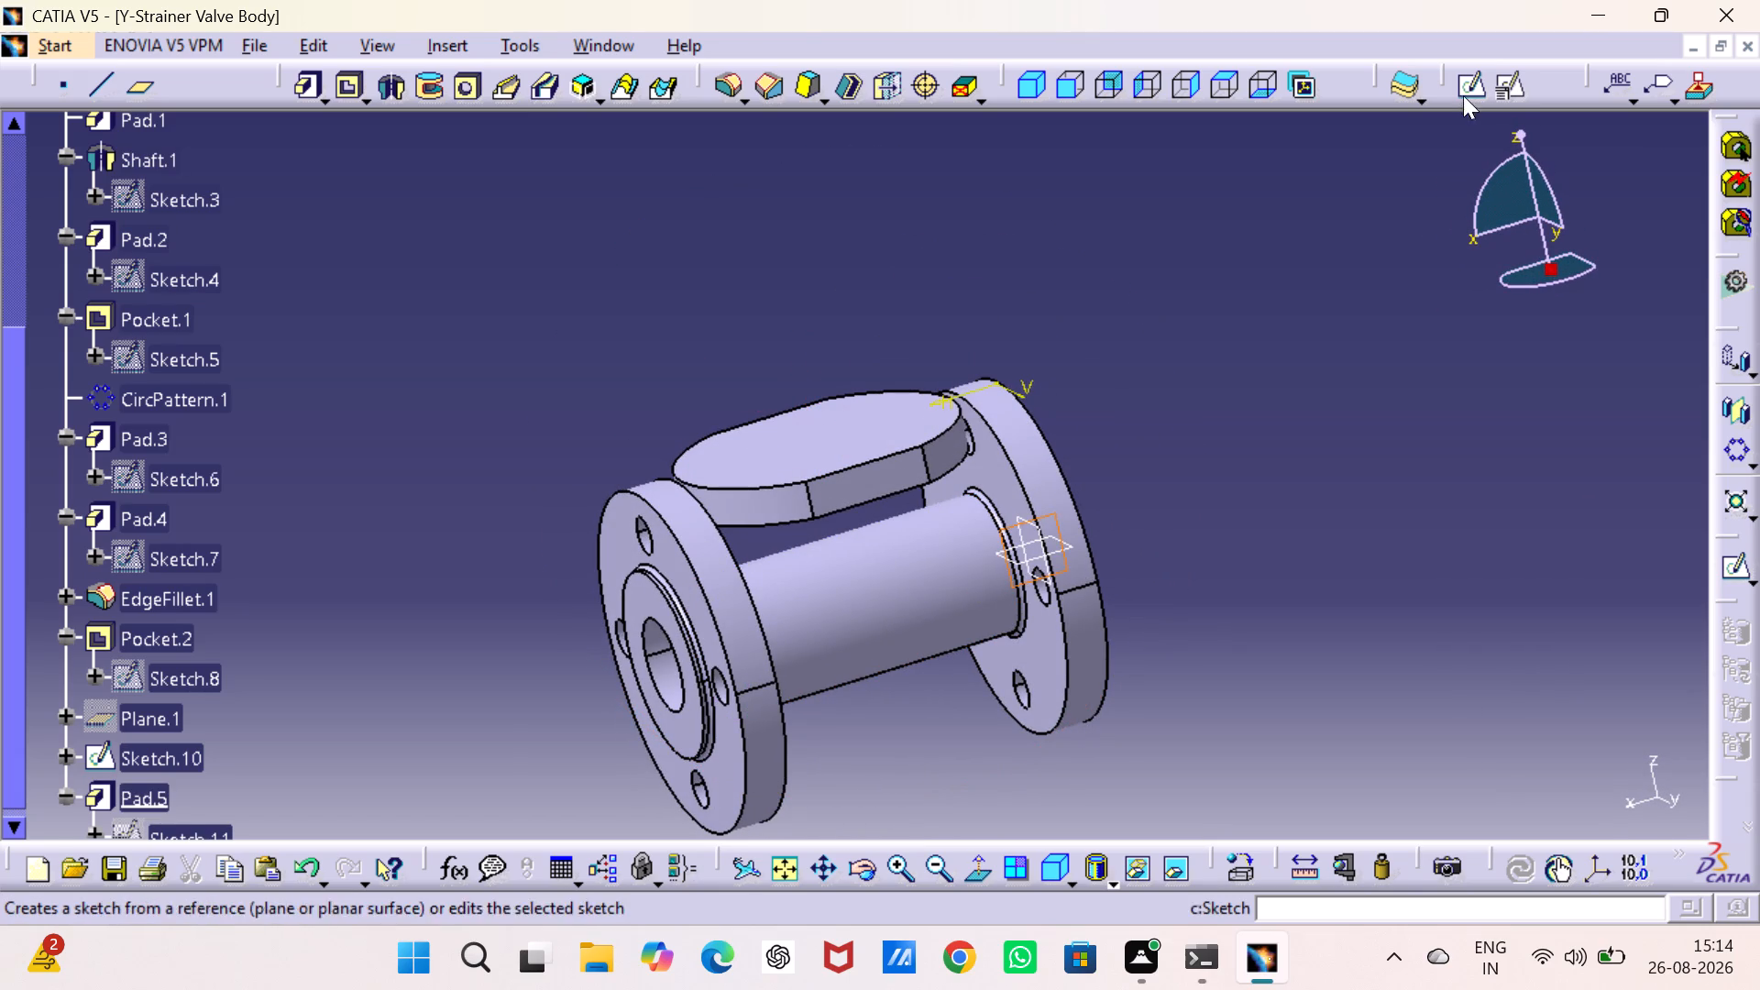
click(1477, 83)
click(1394, 439)
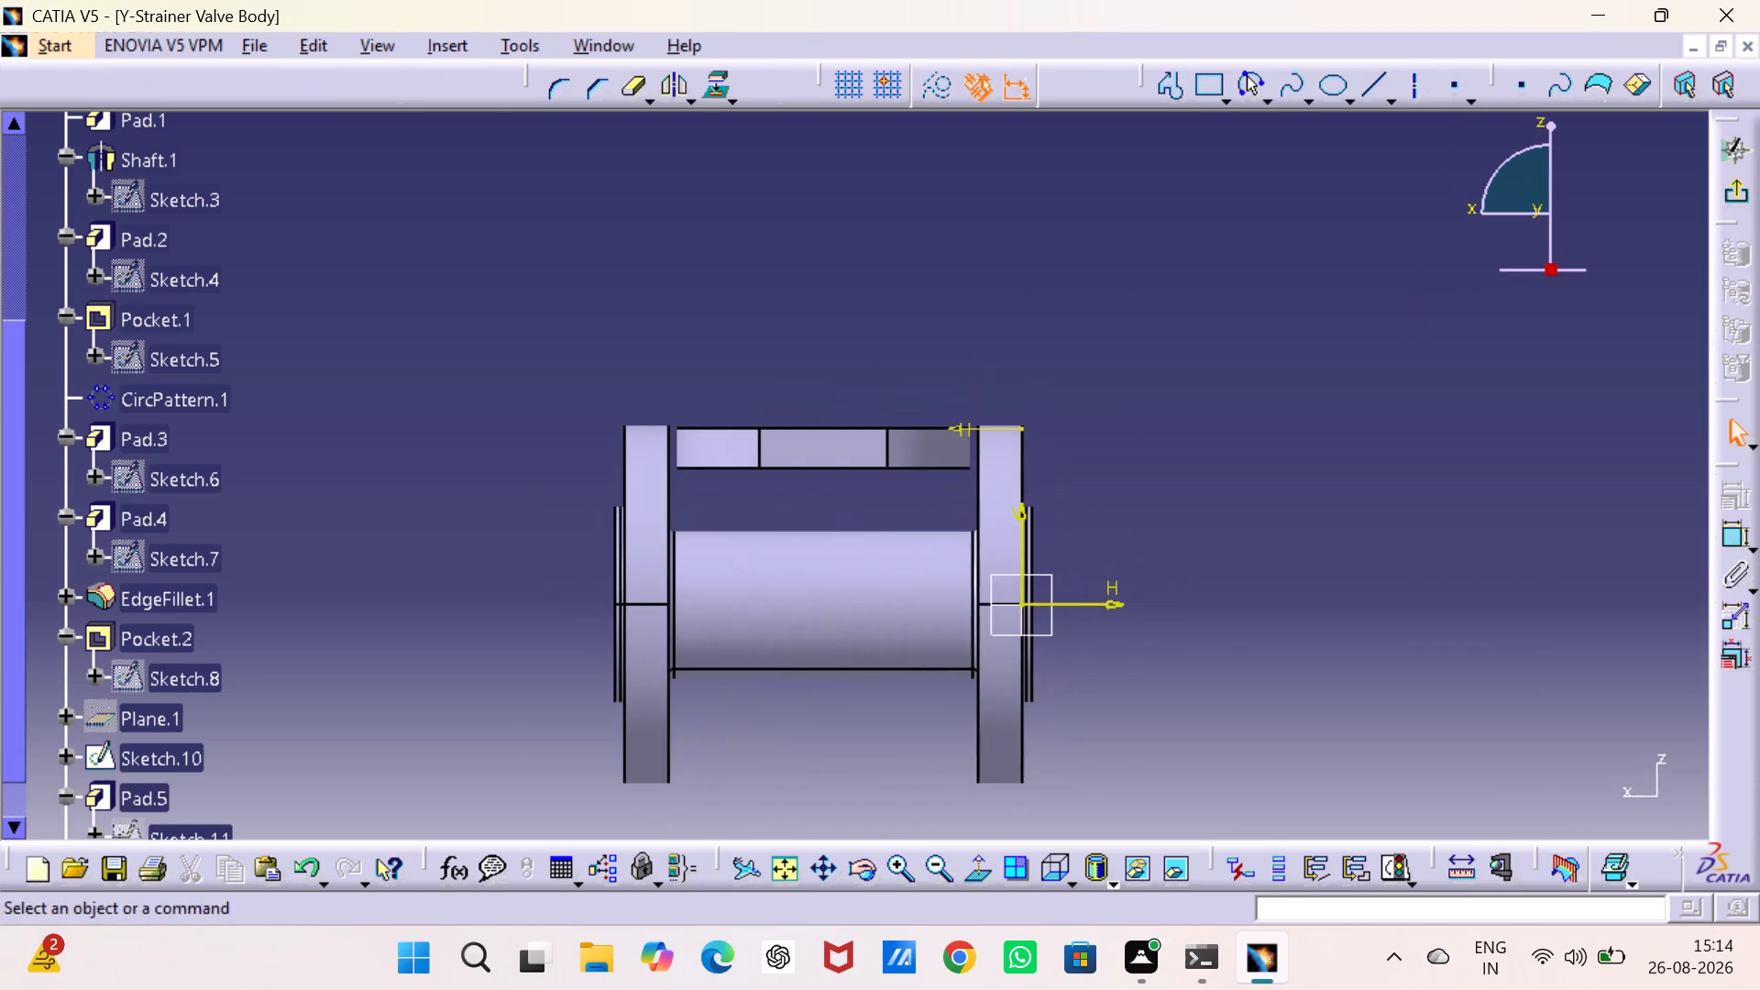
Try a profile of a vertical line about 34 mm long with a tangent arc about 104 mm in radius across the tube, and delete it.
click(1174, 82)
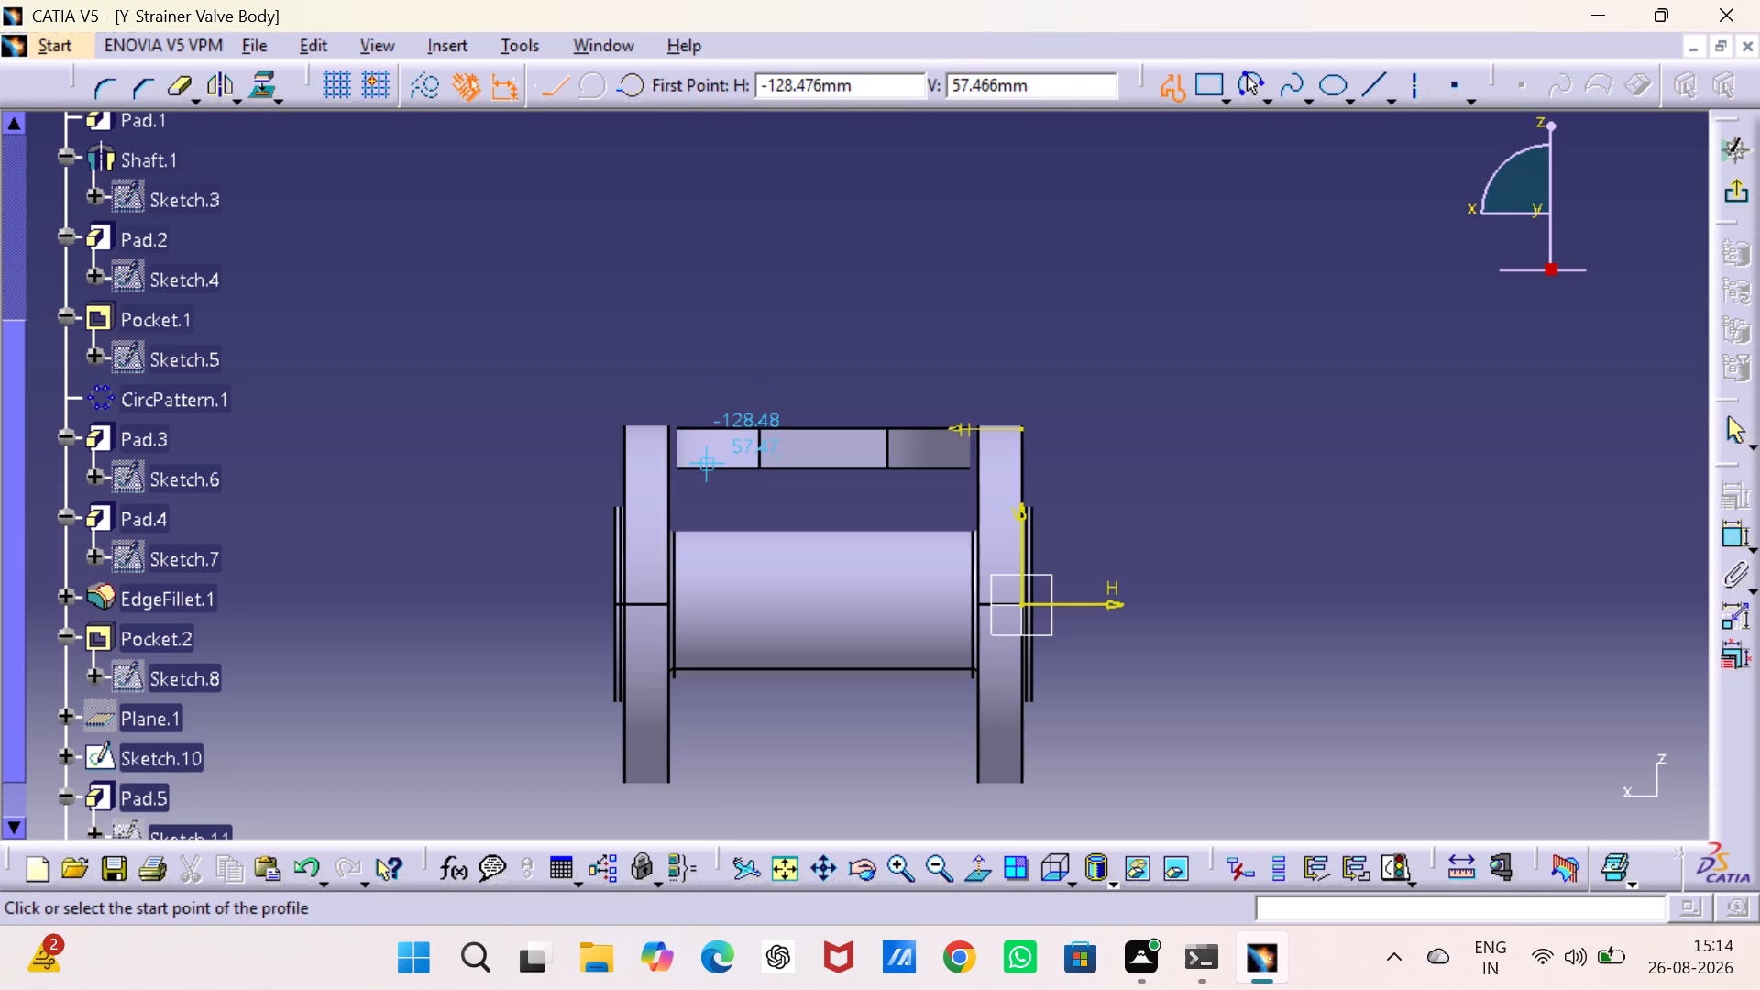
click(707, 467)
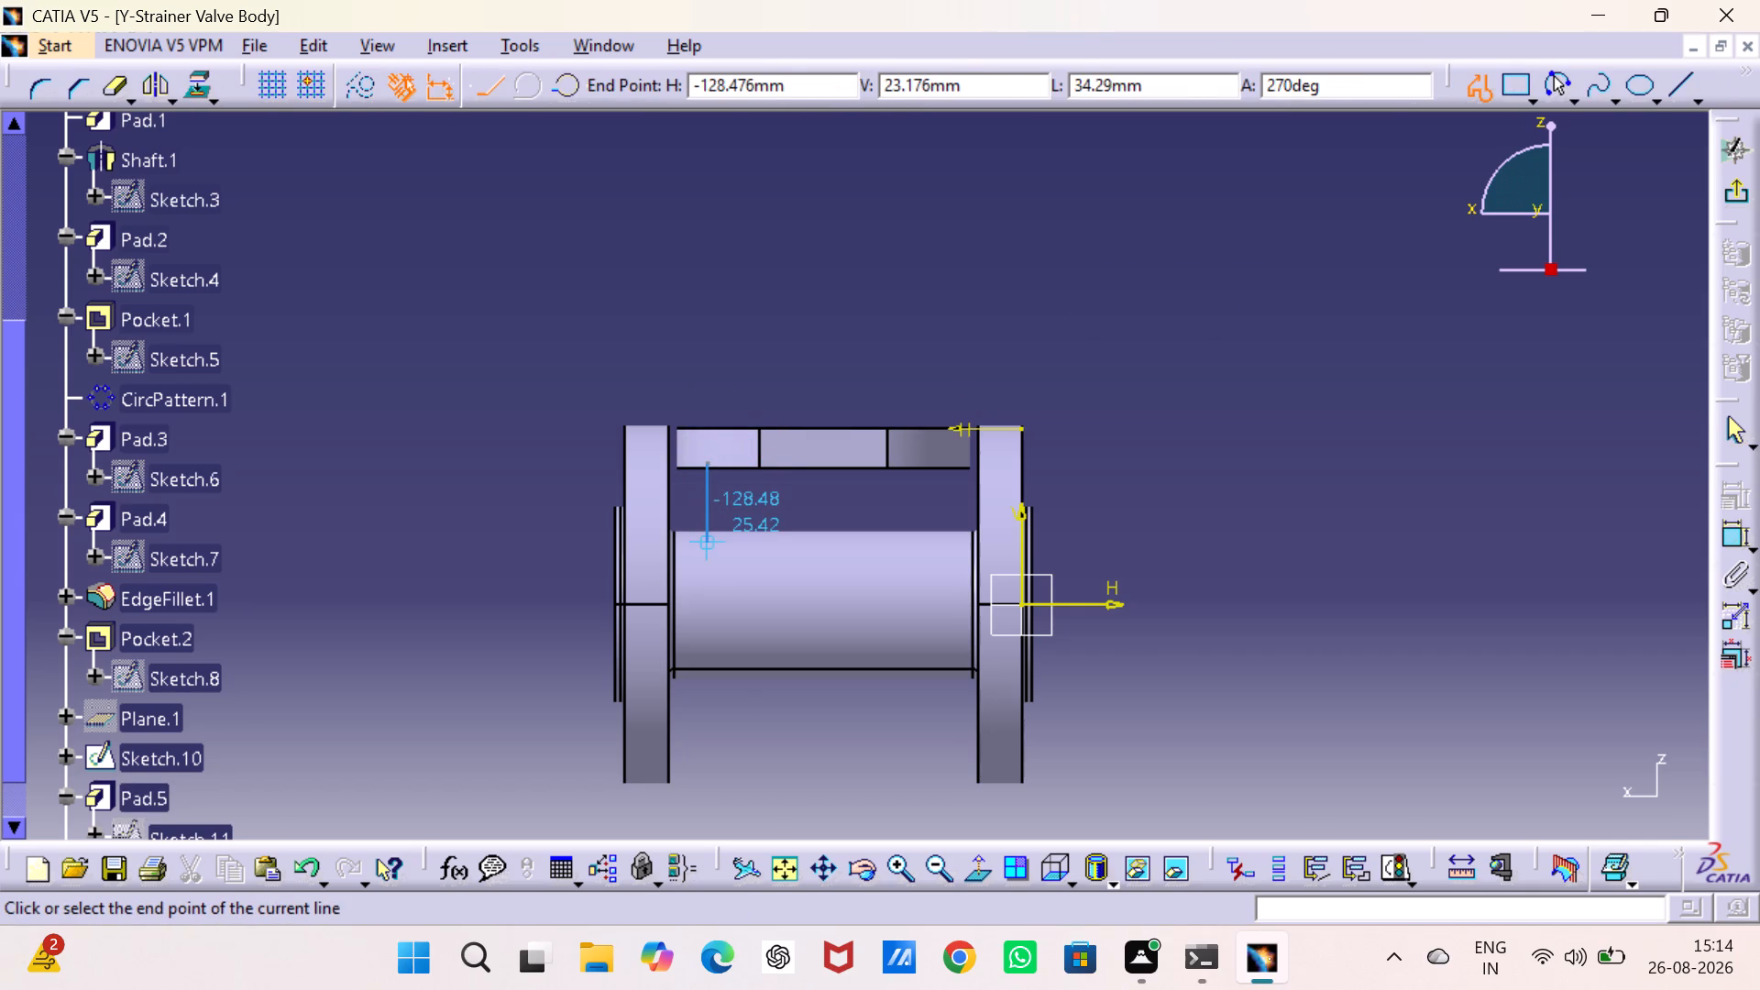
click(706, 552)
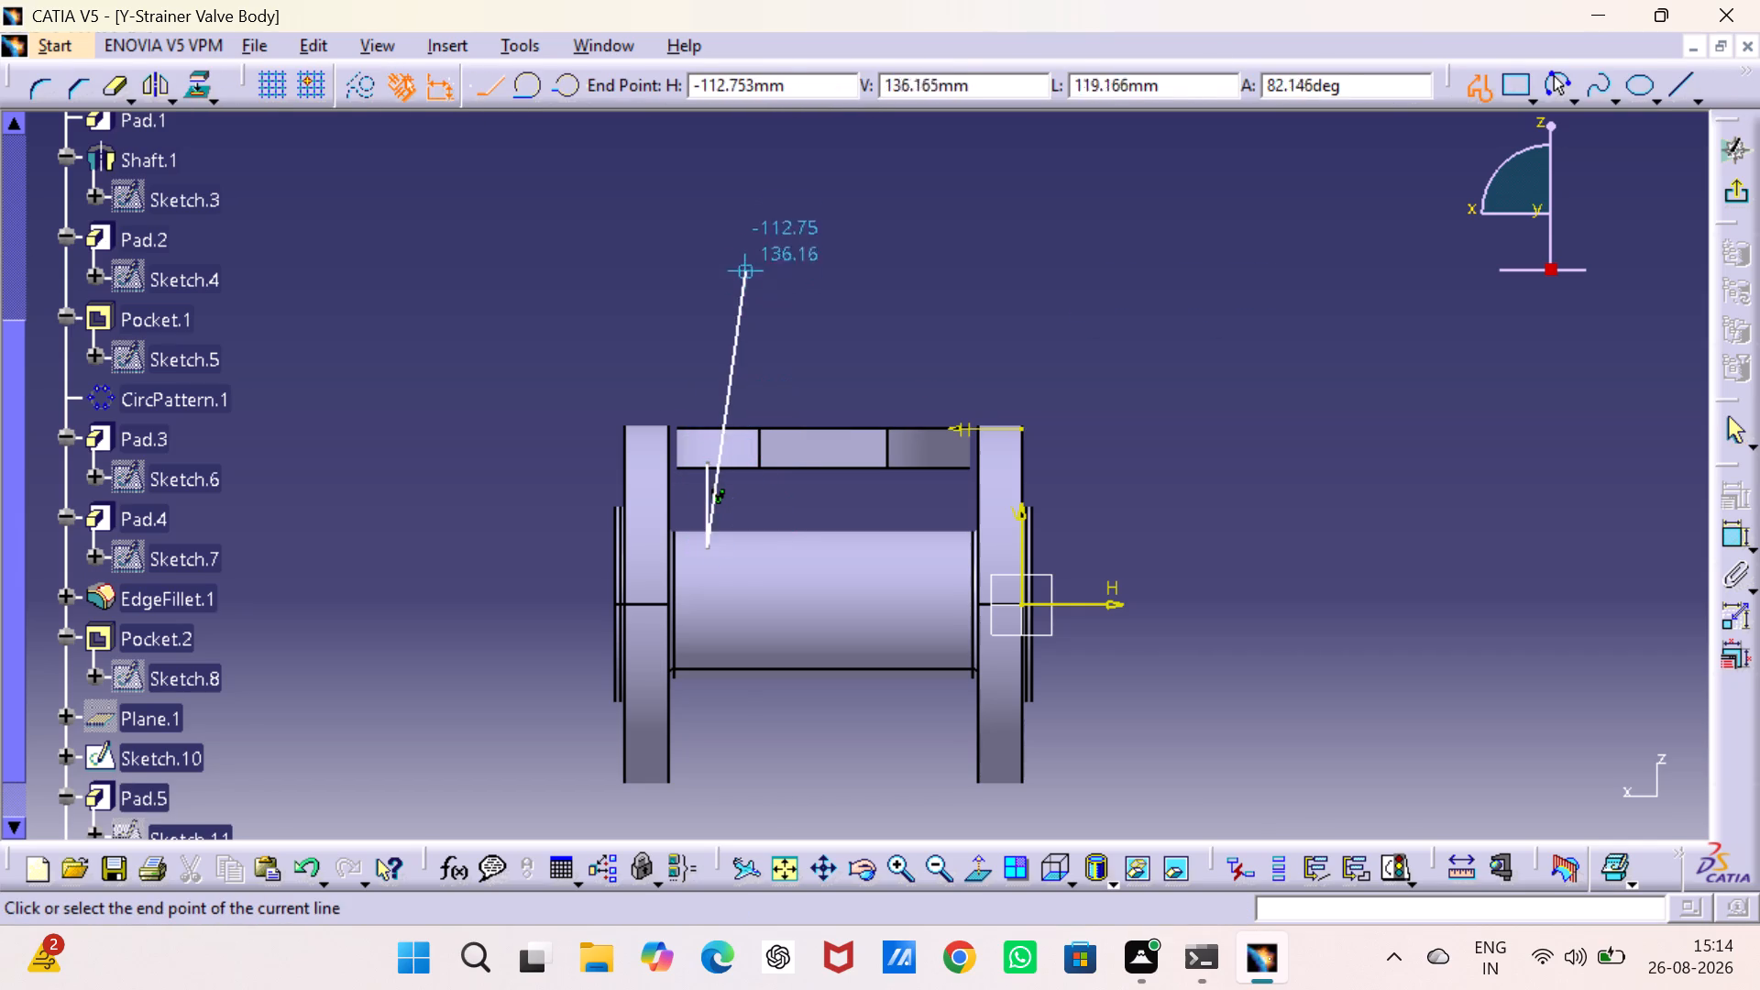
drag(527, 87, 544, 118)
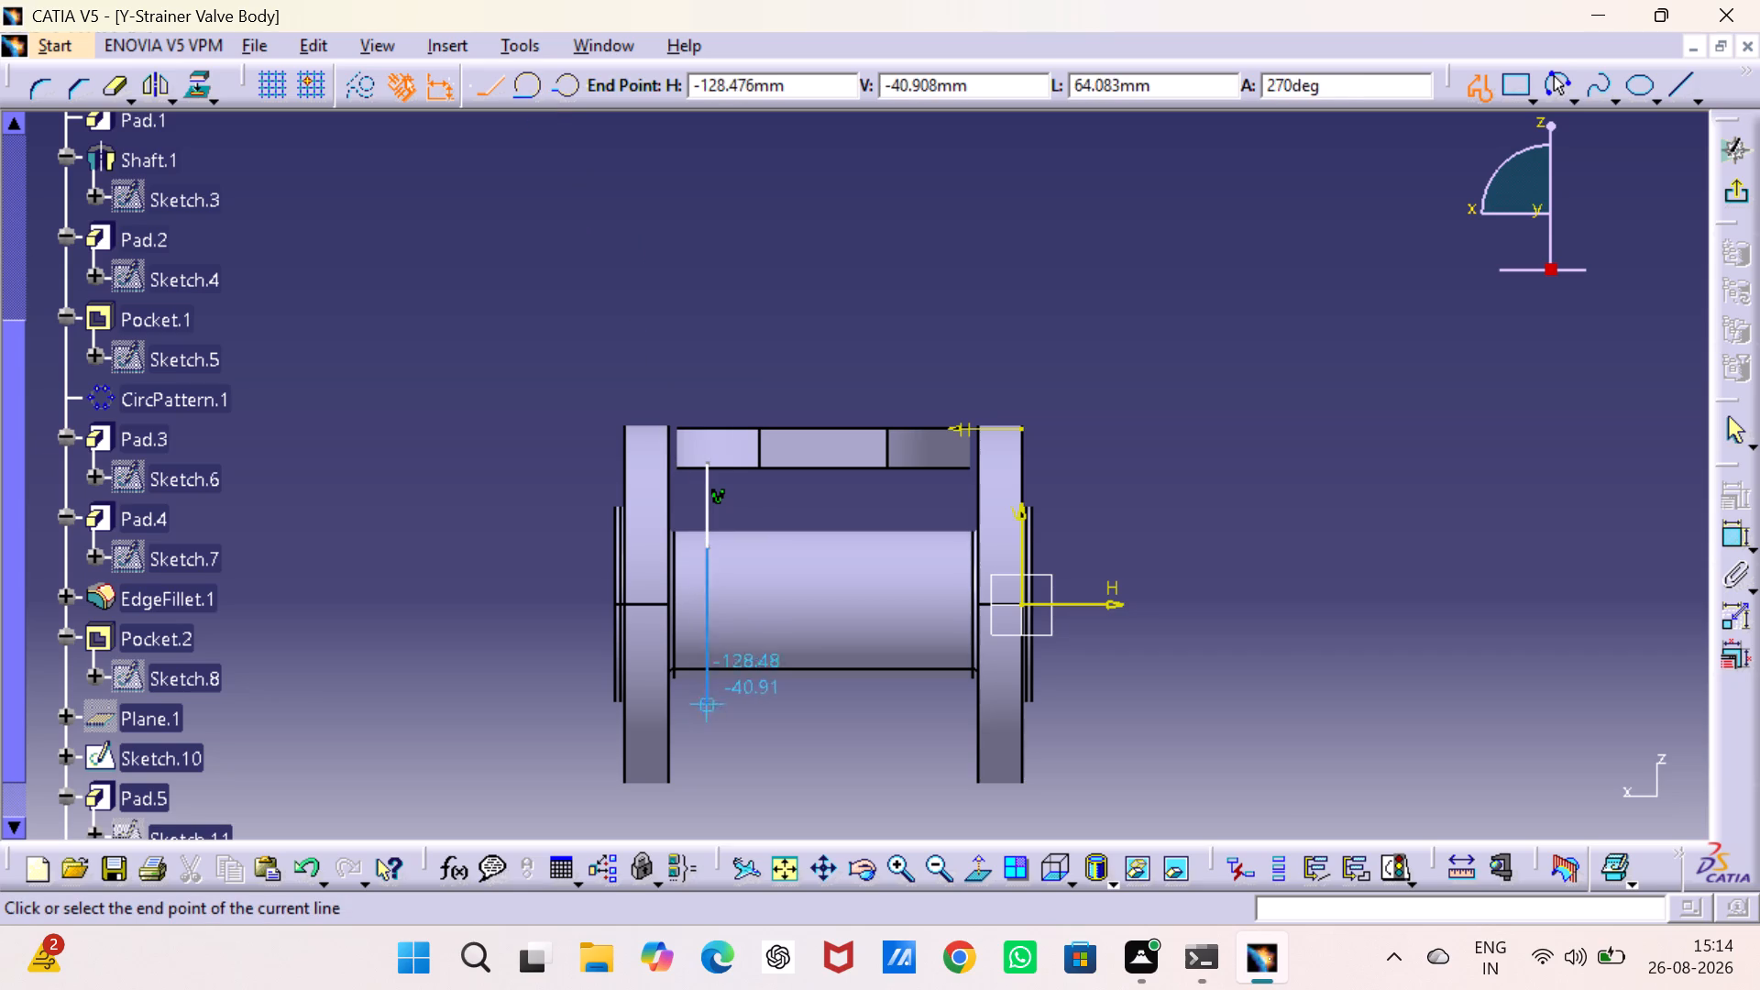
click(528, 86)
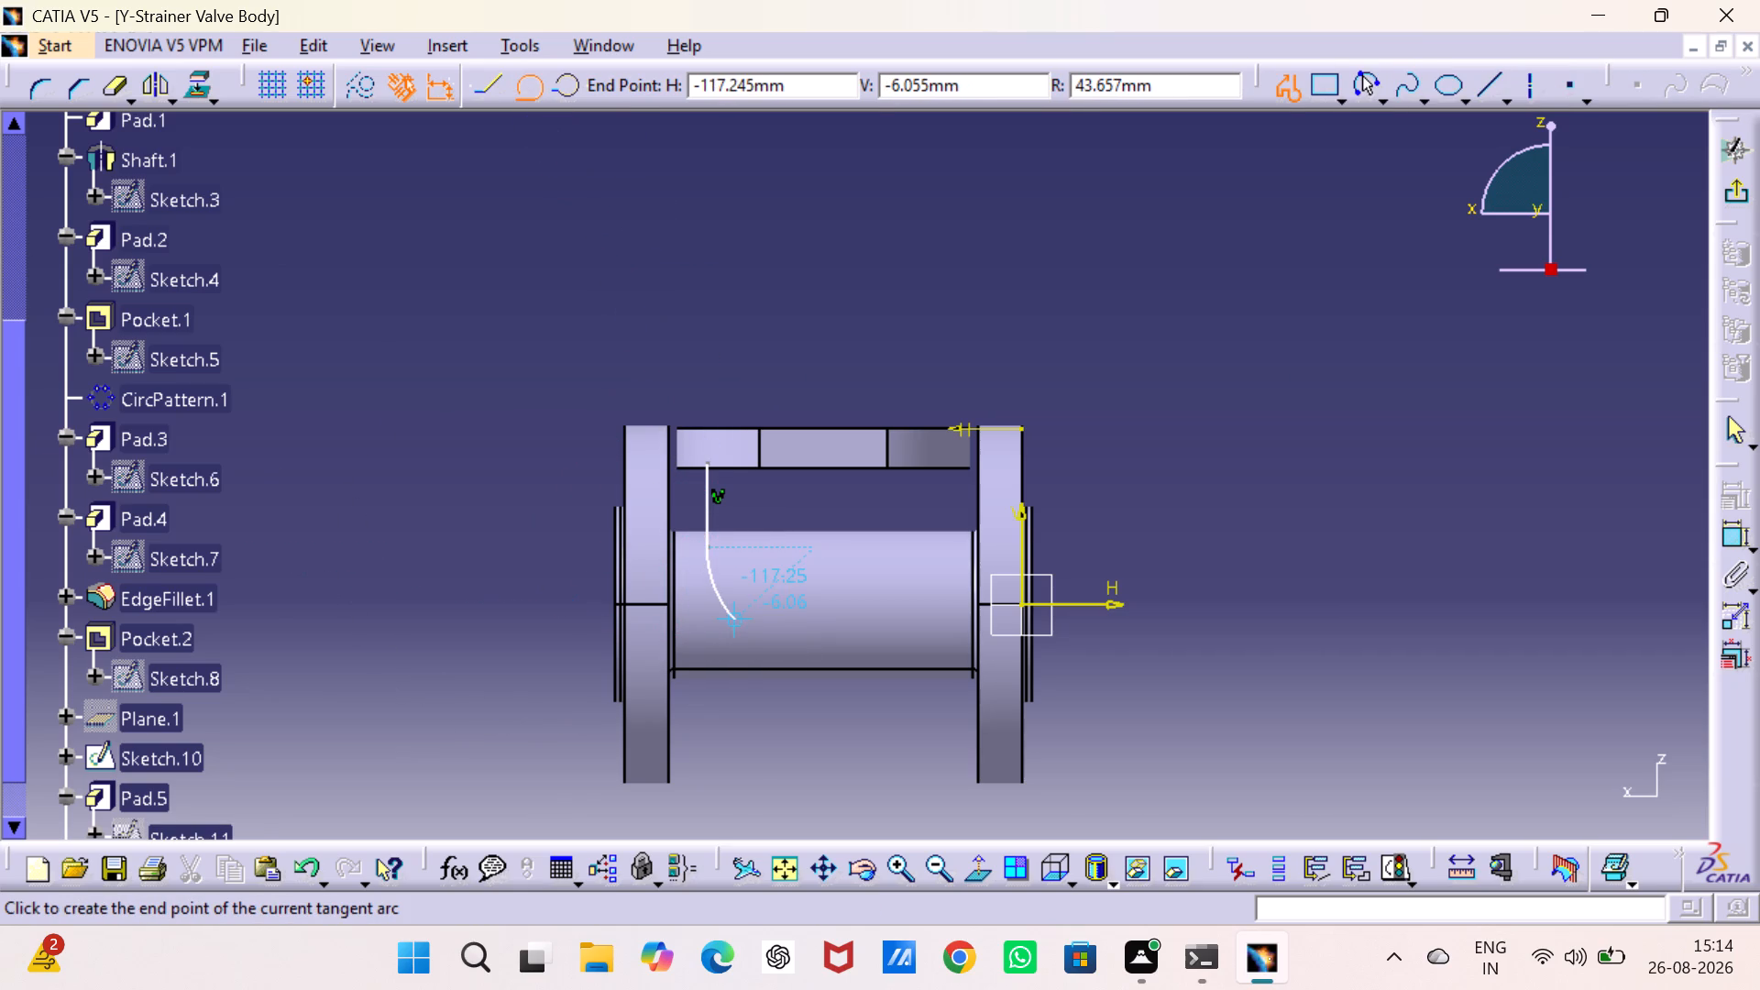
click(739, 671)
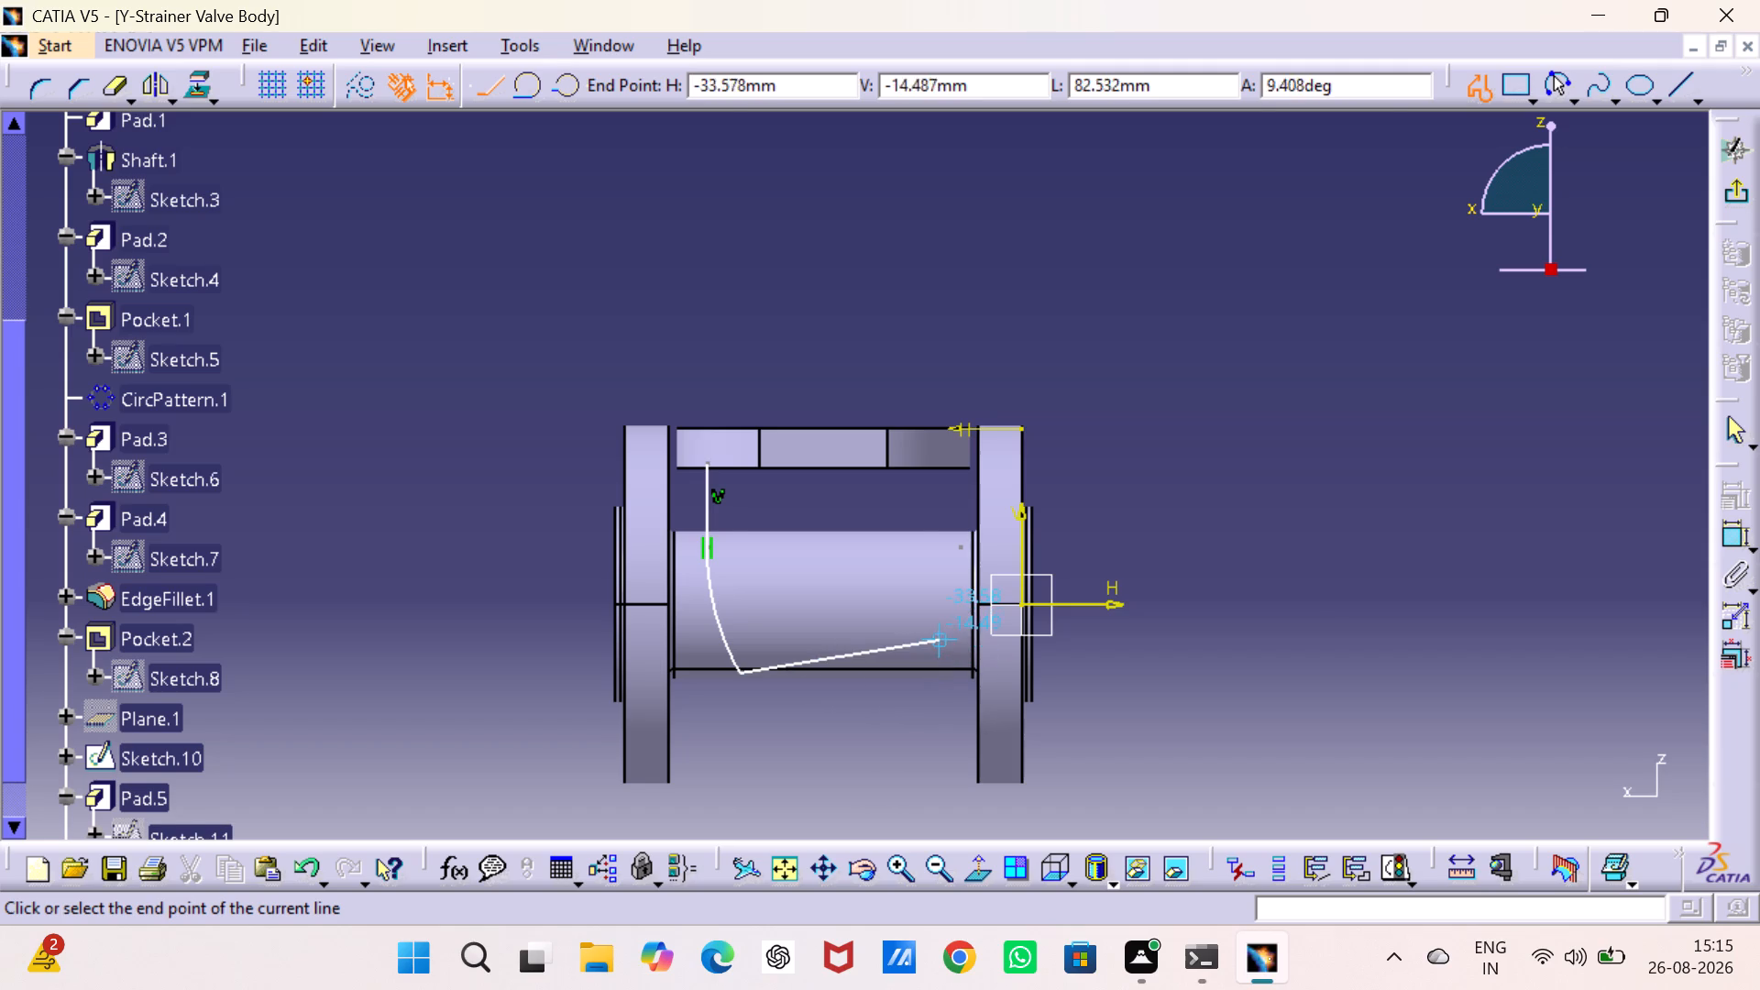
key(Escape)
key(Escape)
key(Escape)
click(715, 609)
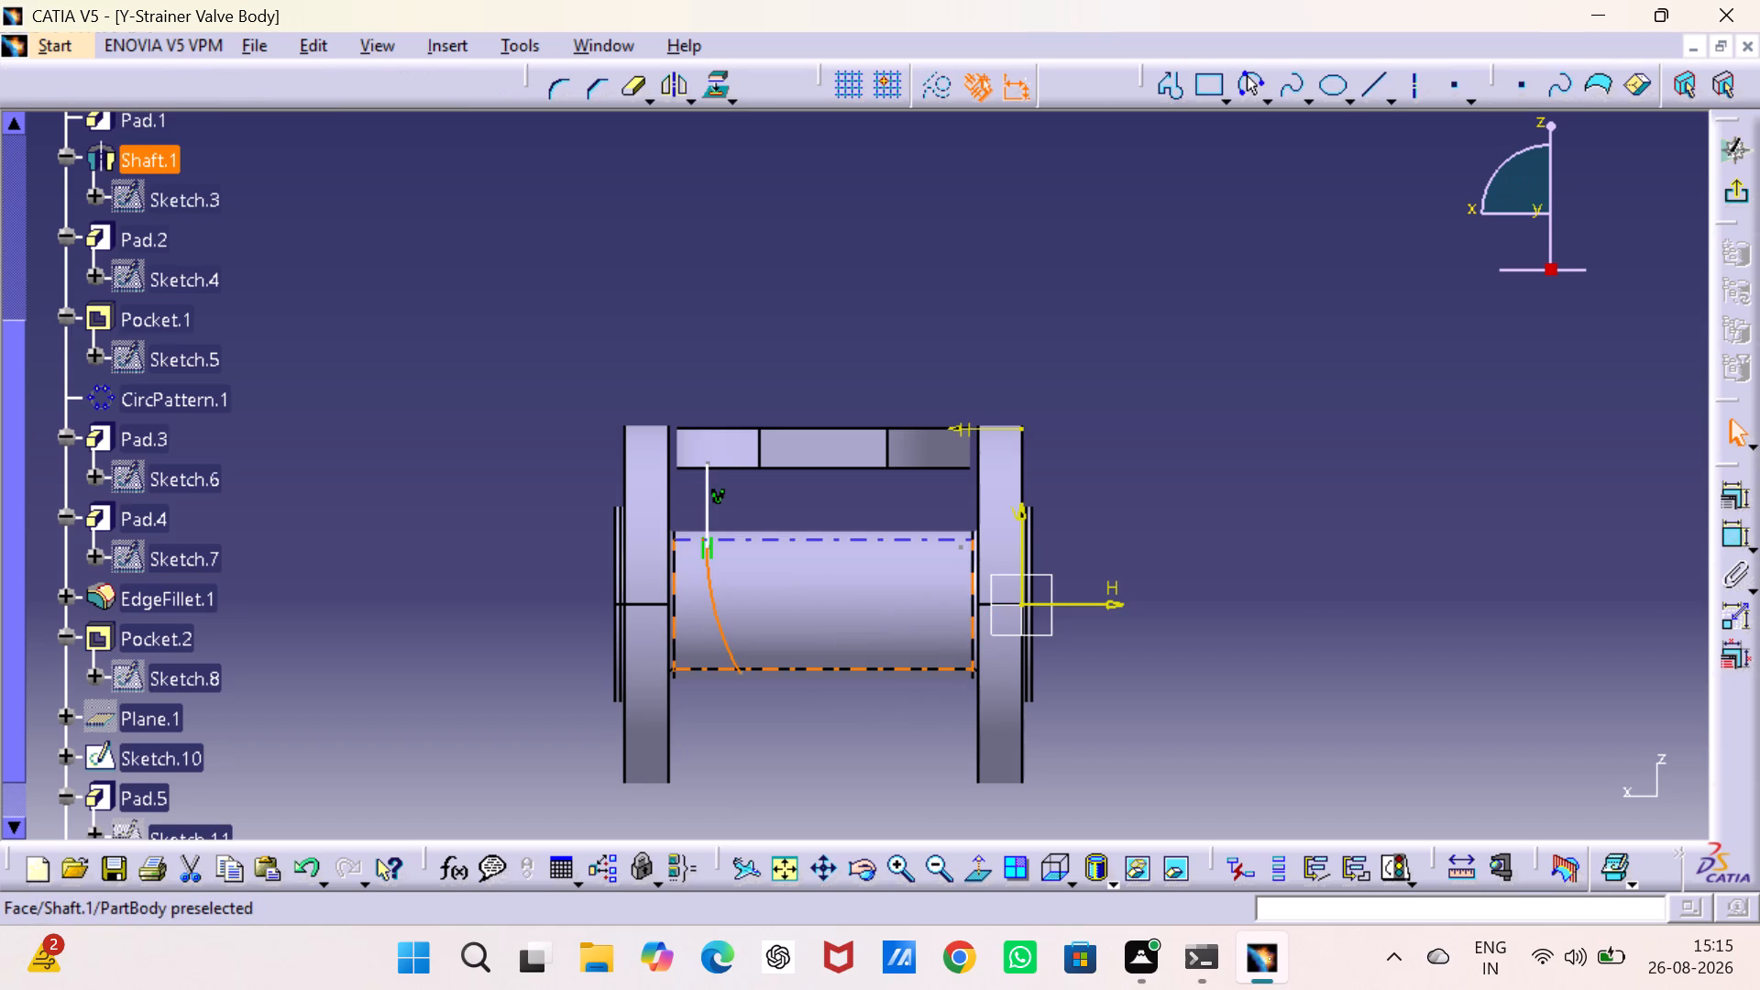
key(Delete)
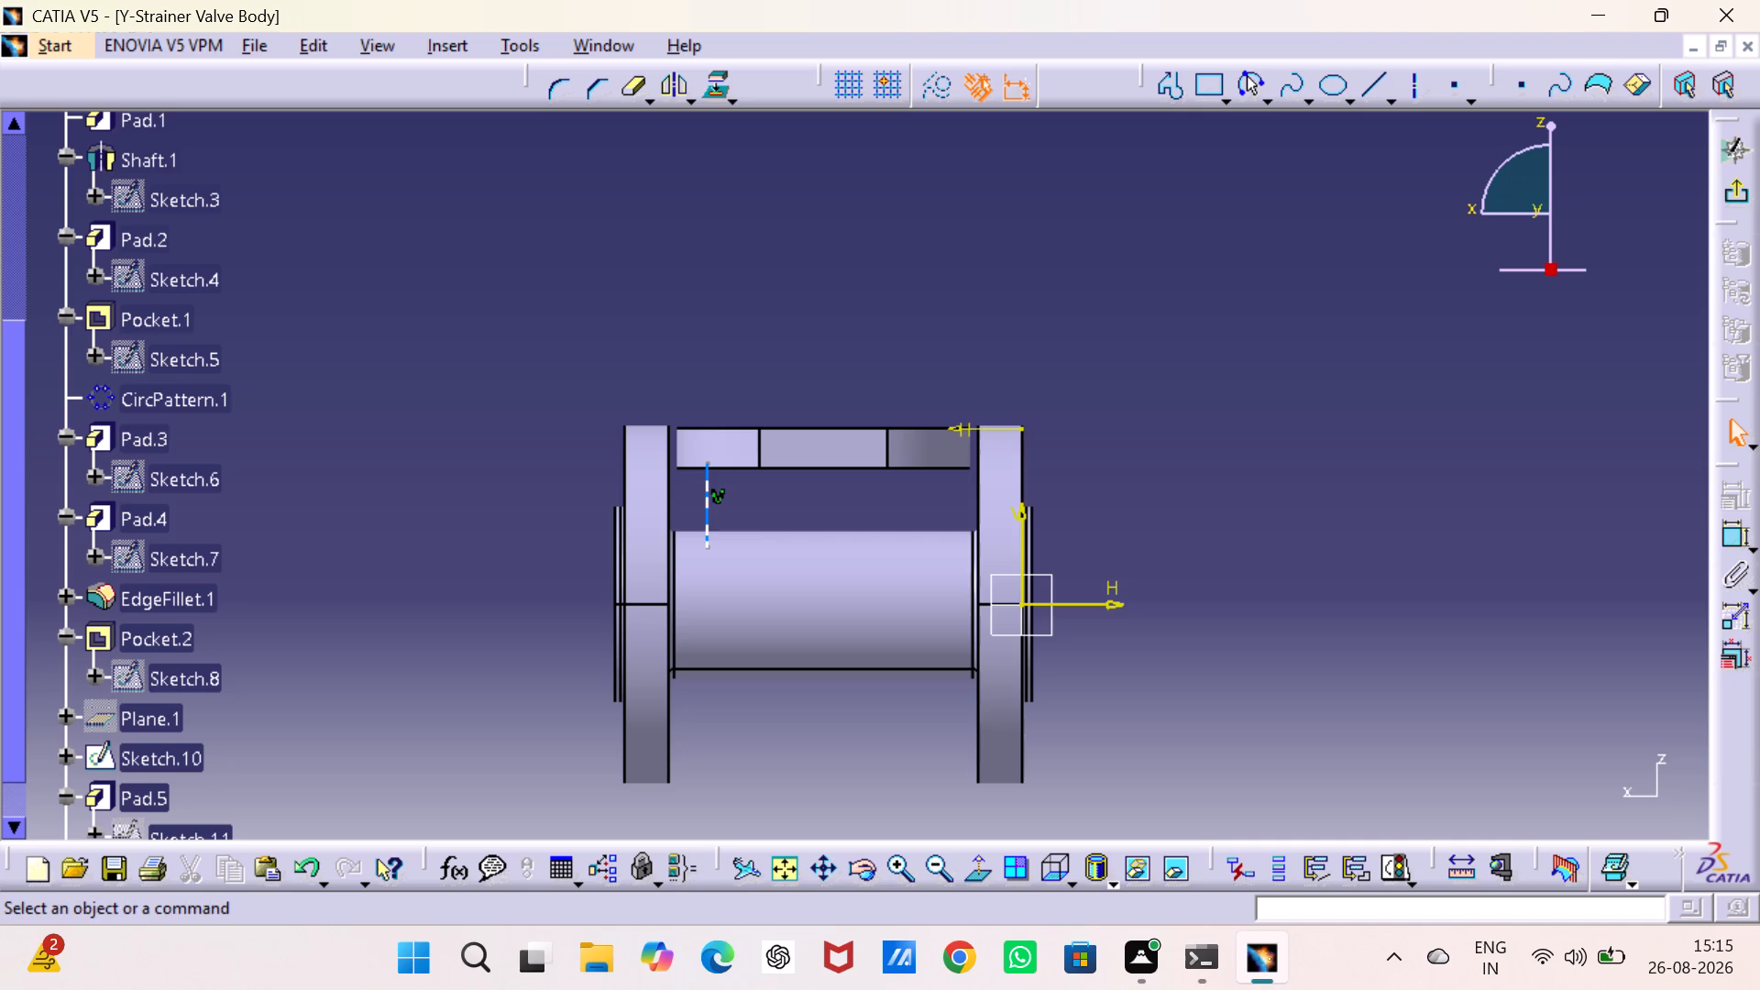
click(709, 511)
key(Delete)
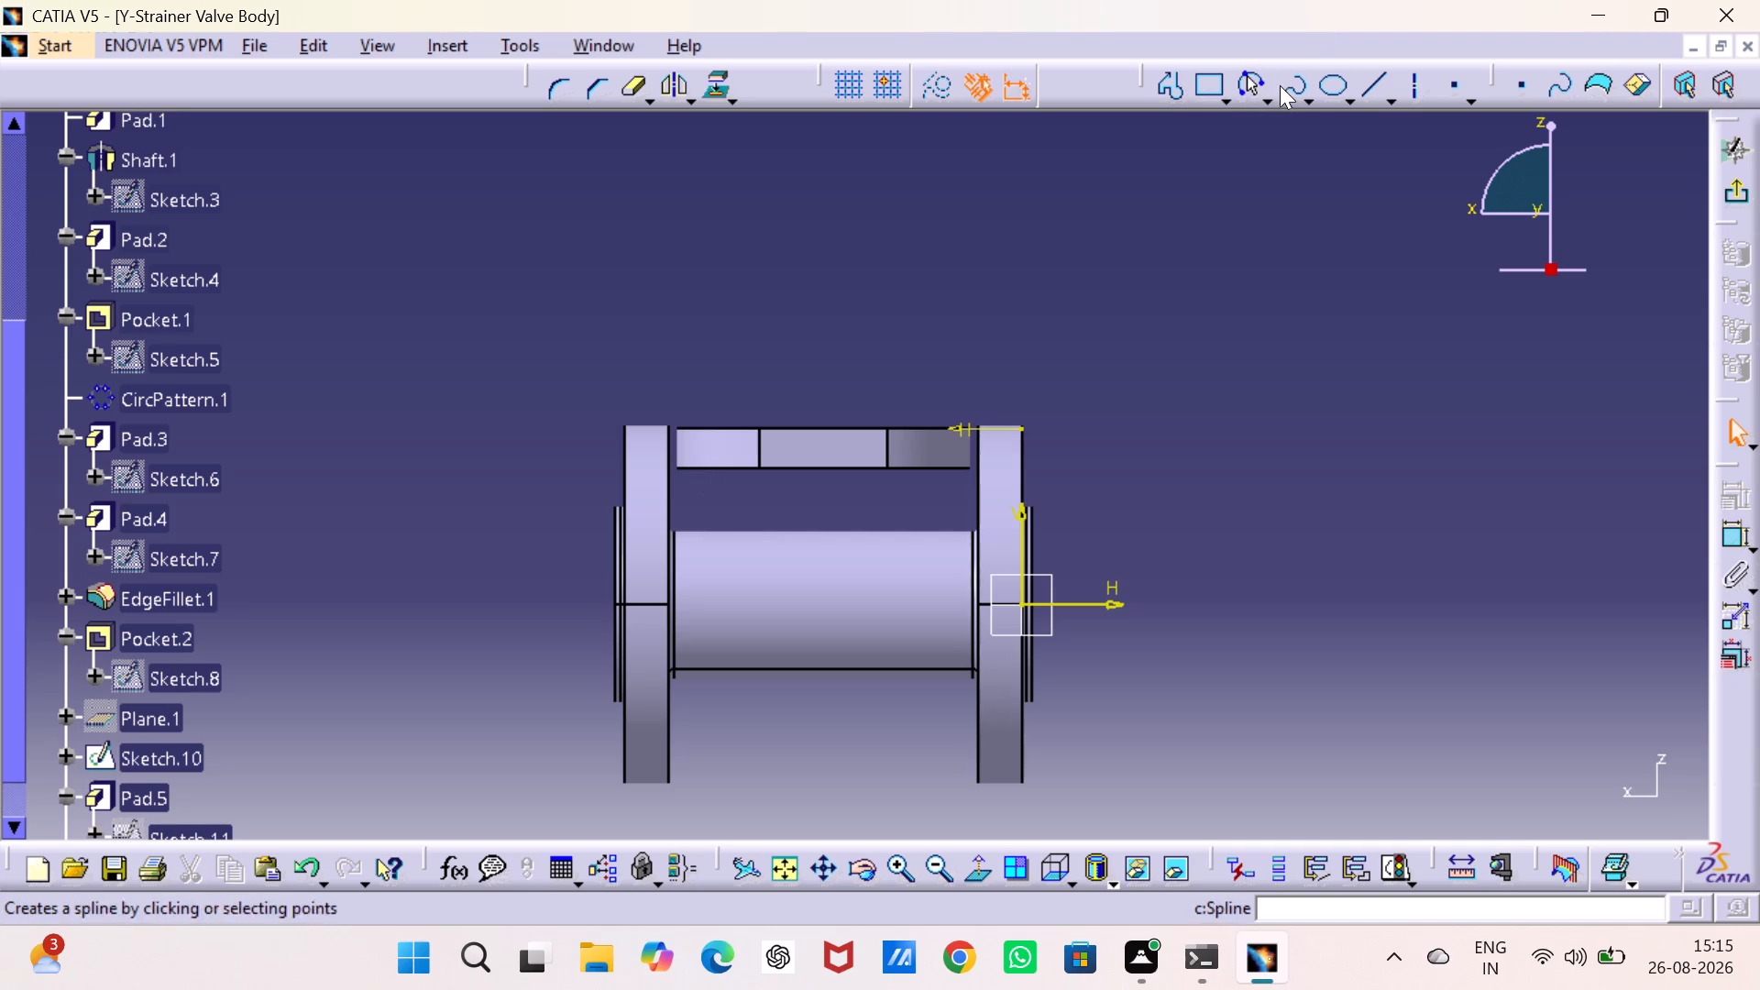
Sketch a circle about 49 mm in radius, centred on the horizontal axis near the middle of the tube.
click(1273, 96)
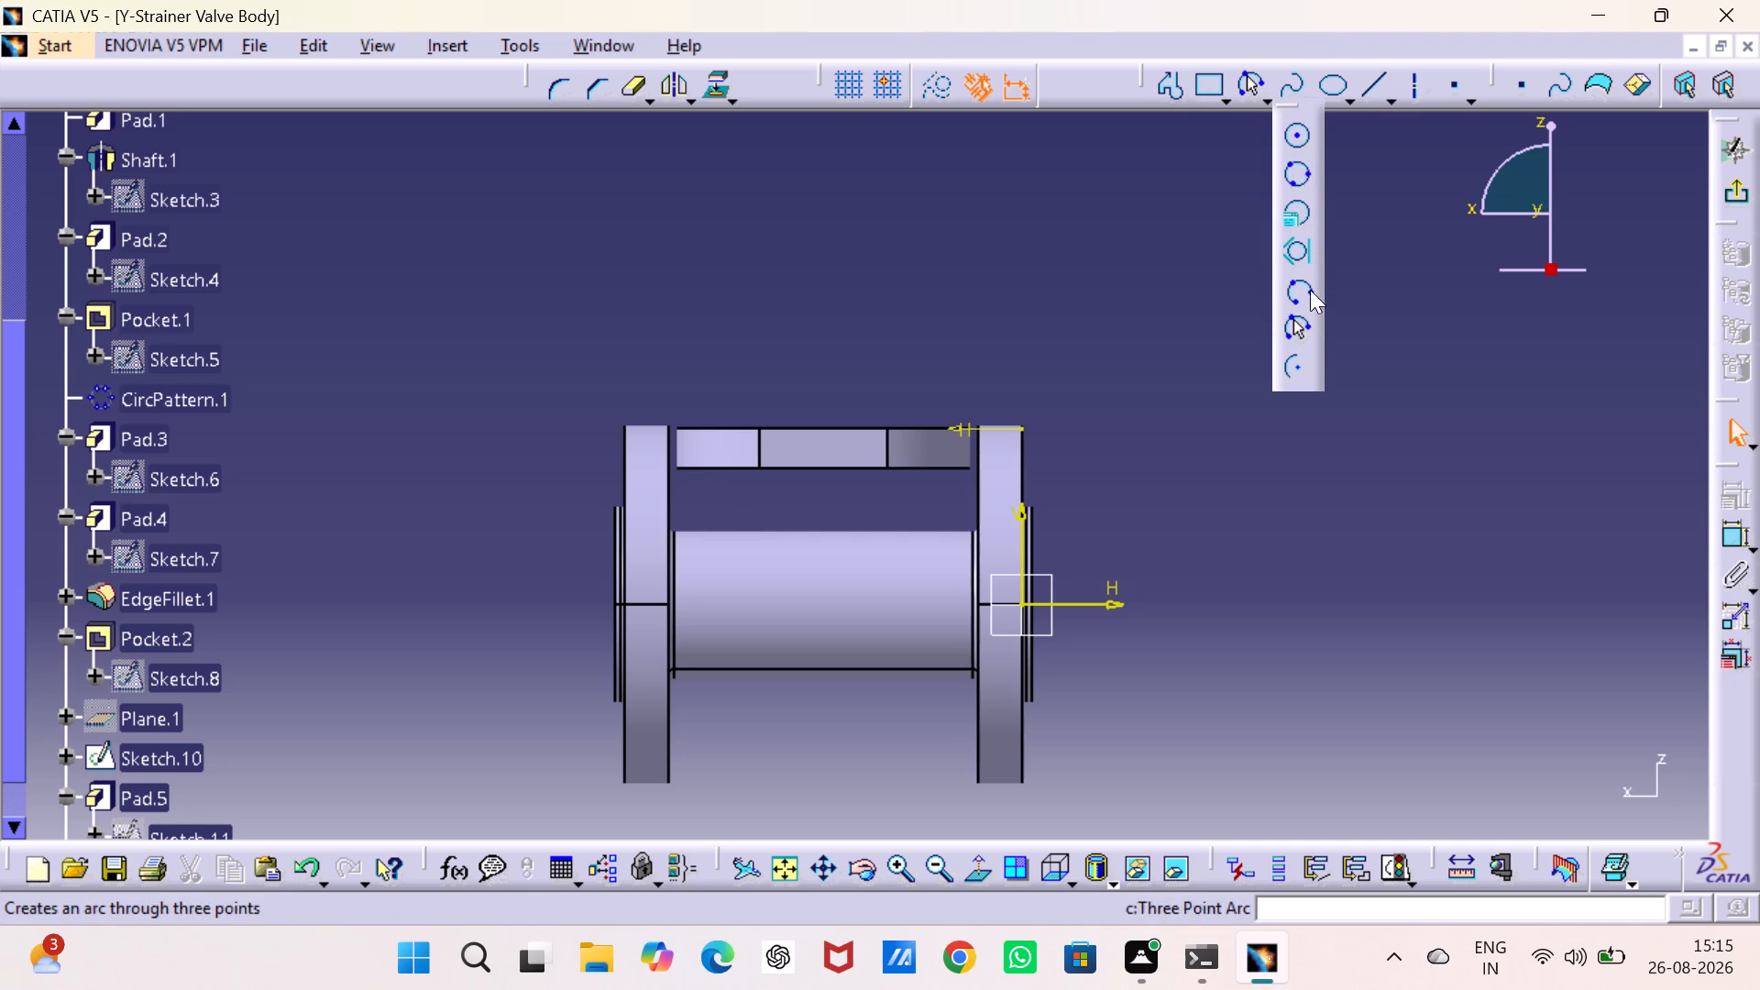
click(1299, 138)
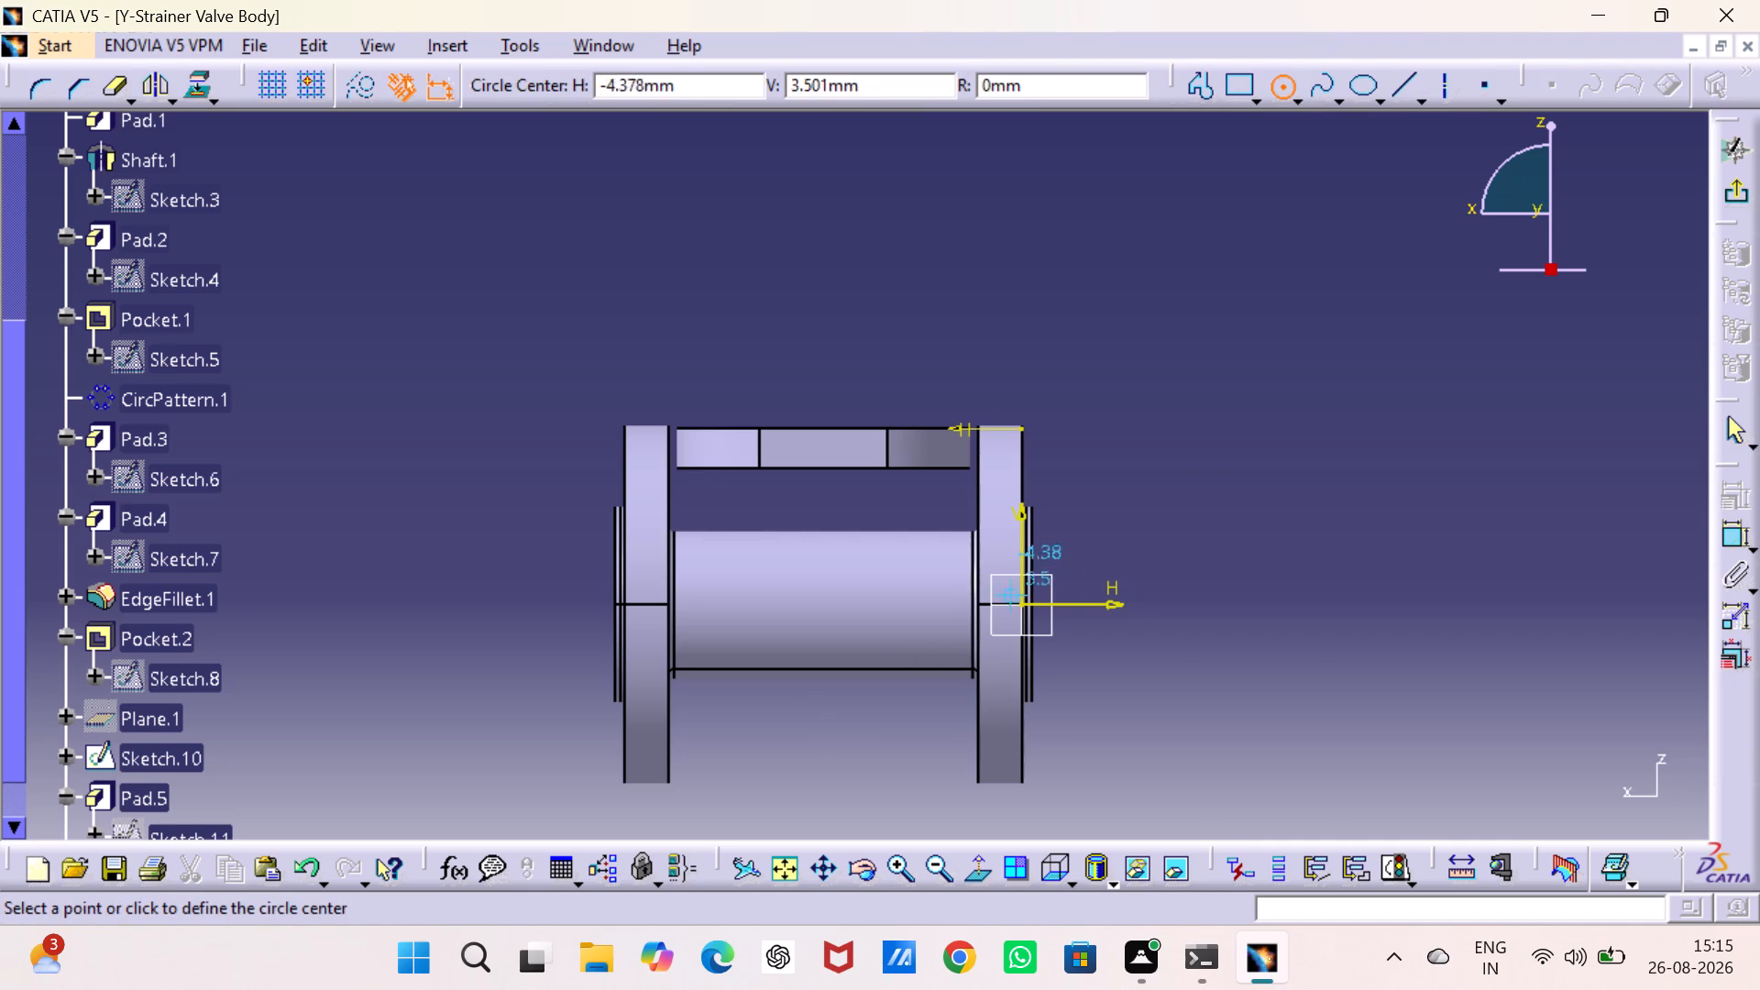
click(830, 605)
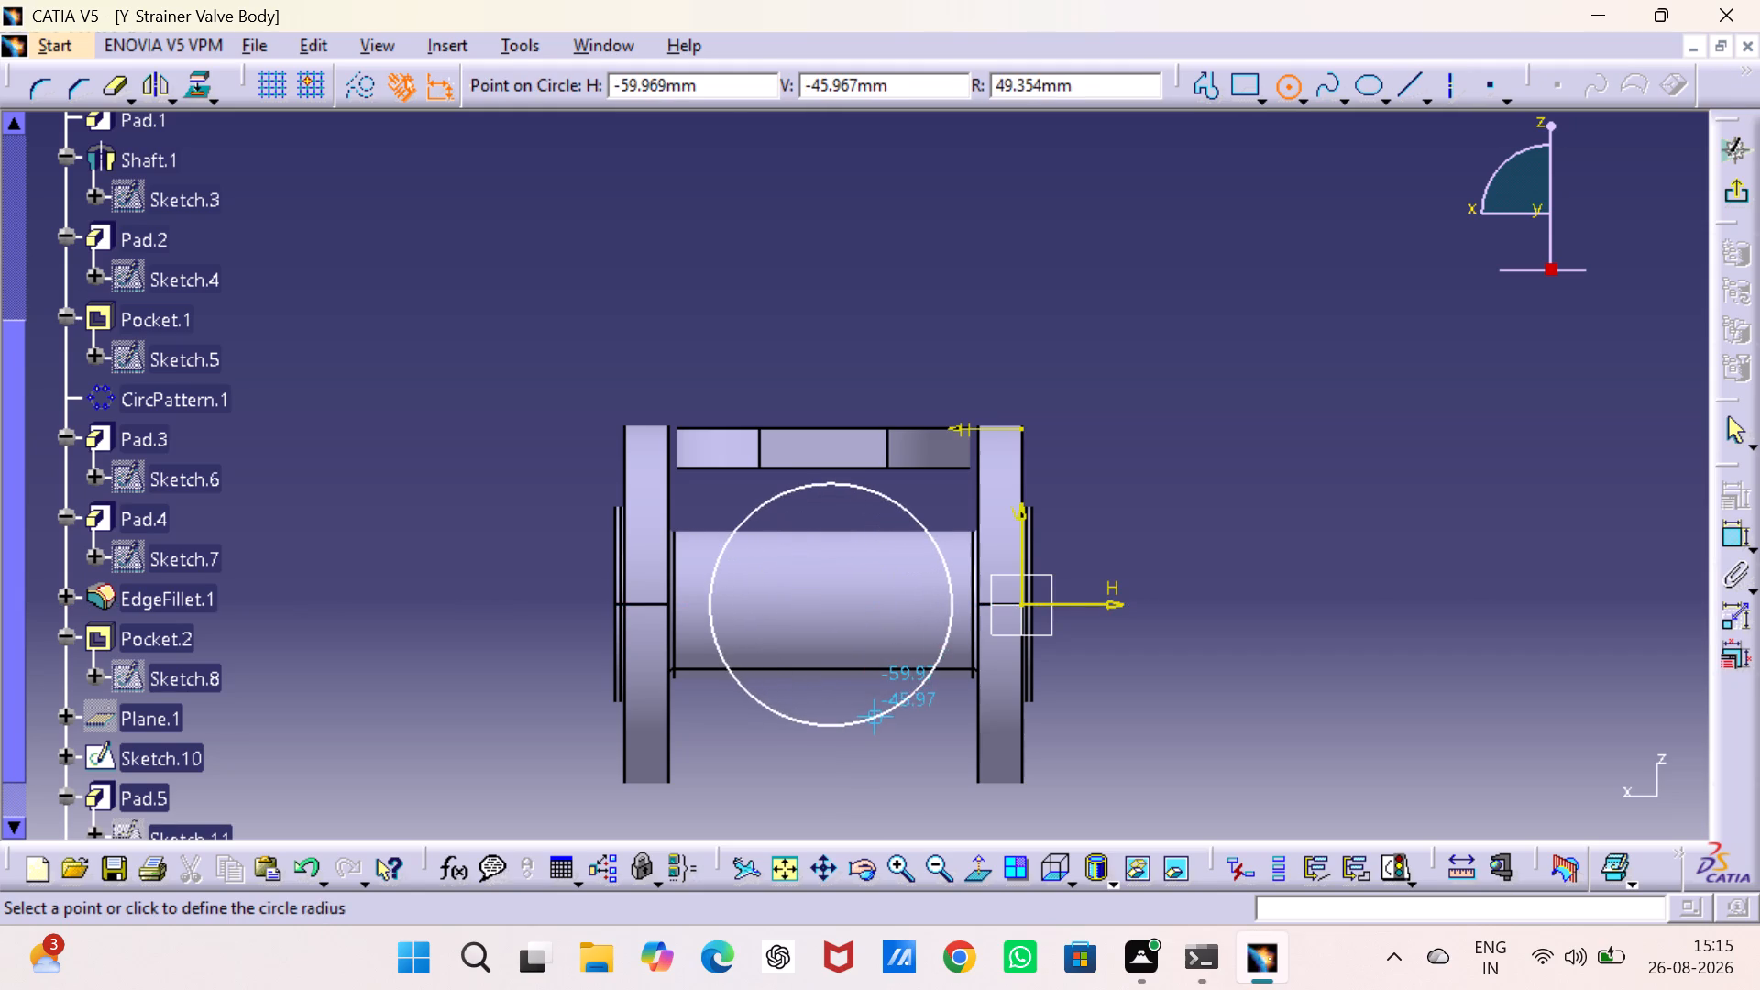
click(874, 717)
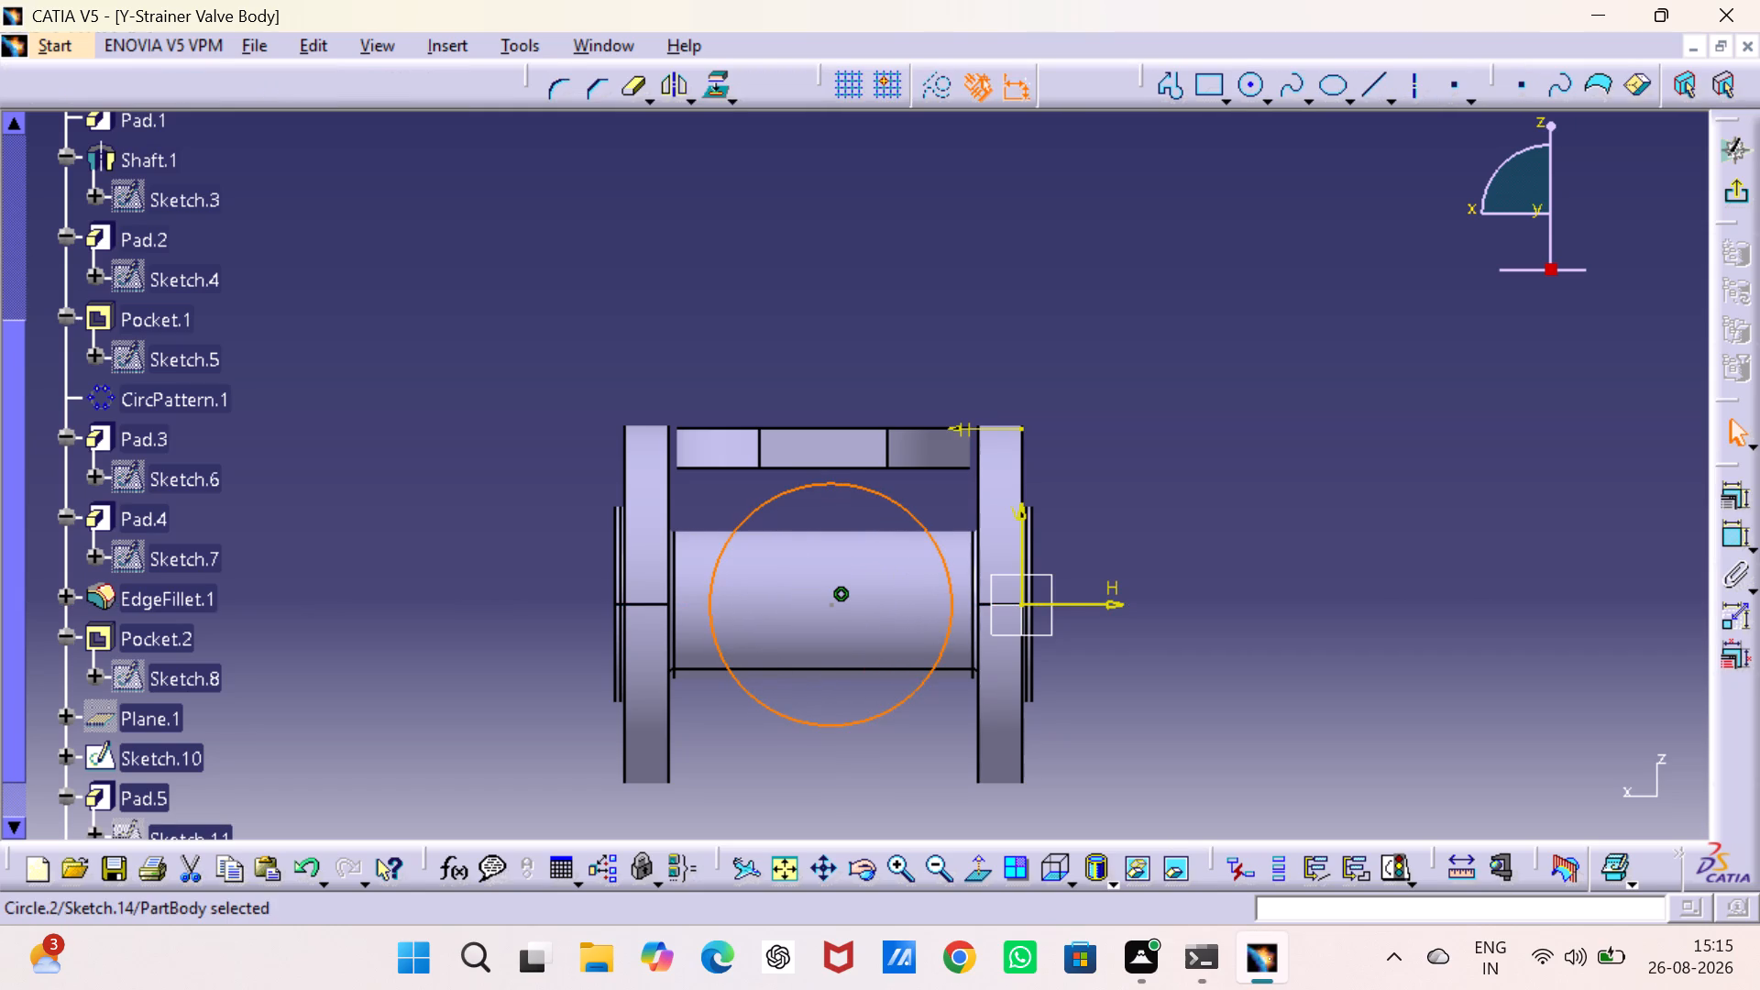
Dimension the circle as a radius instead of a diameter and set it to 46 mm.
click(1722, 543)
click(1423, 486)
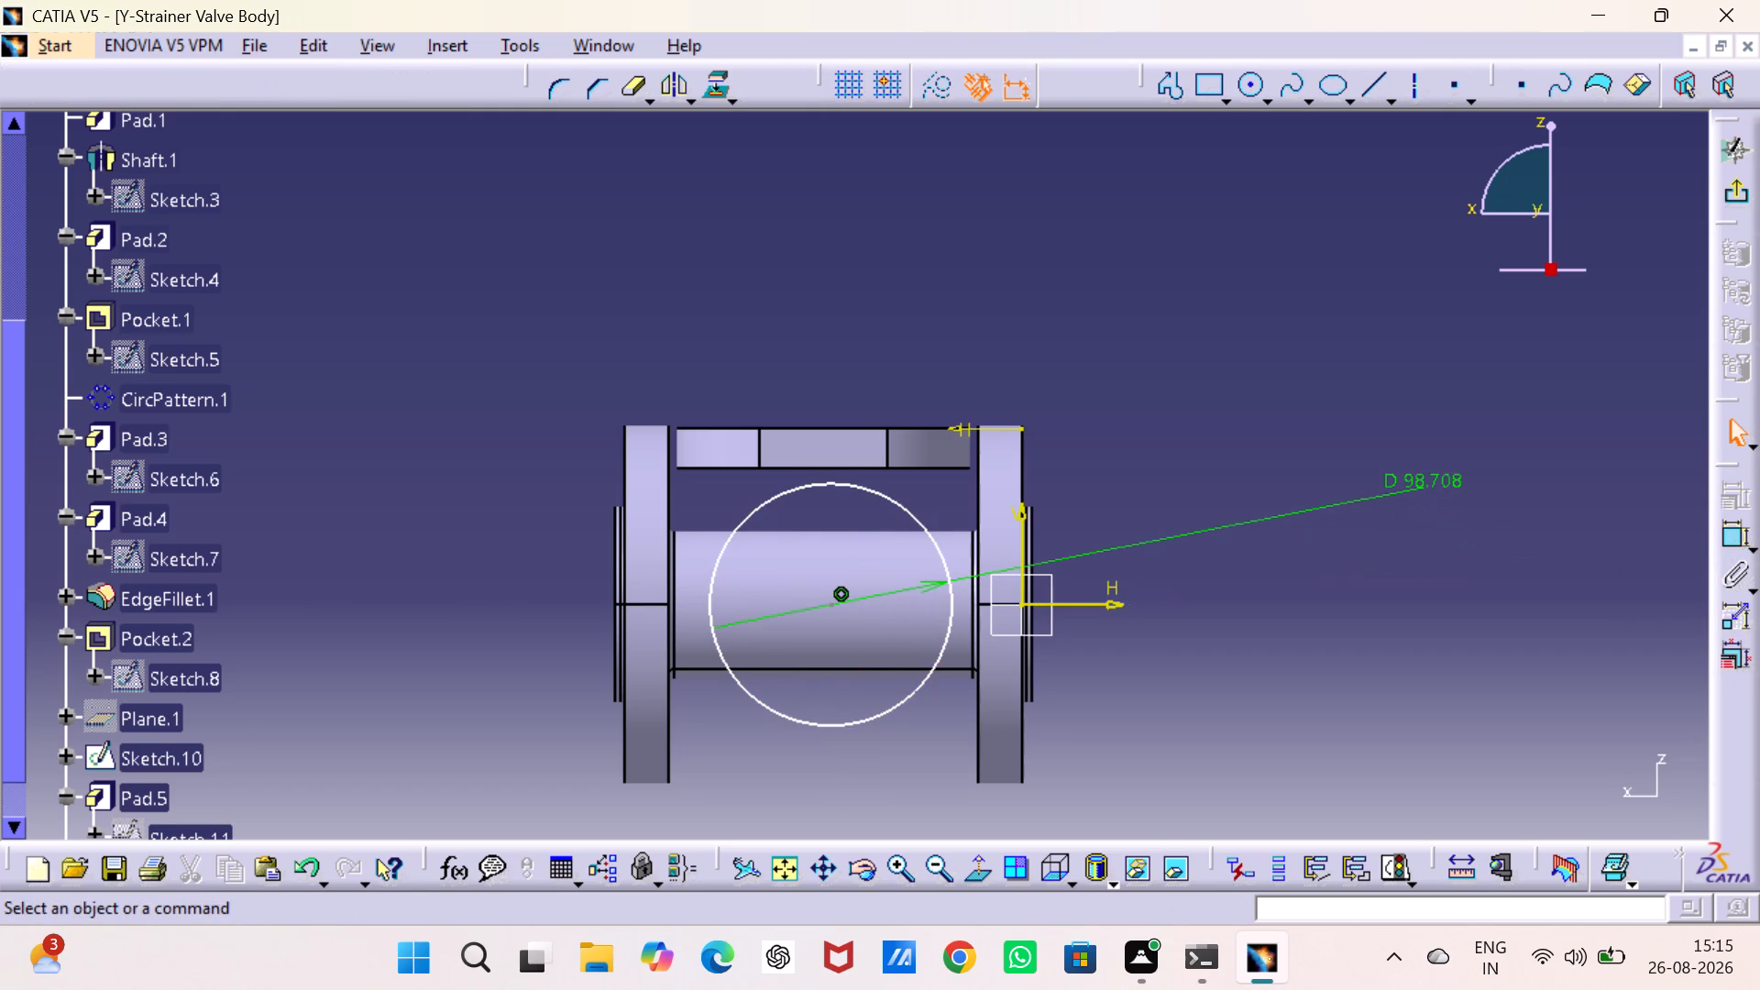
double_click(1424, 484)
double_click(1424, 484)
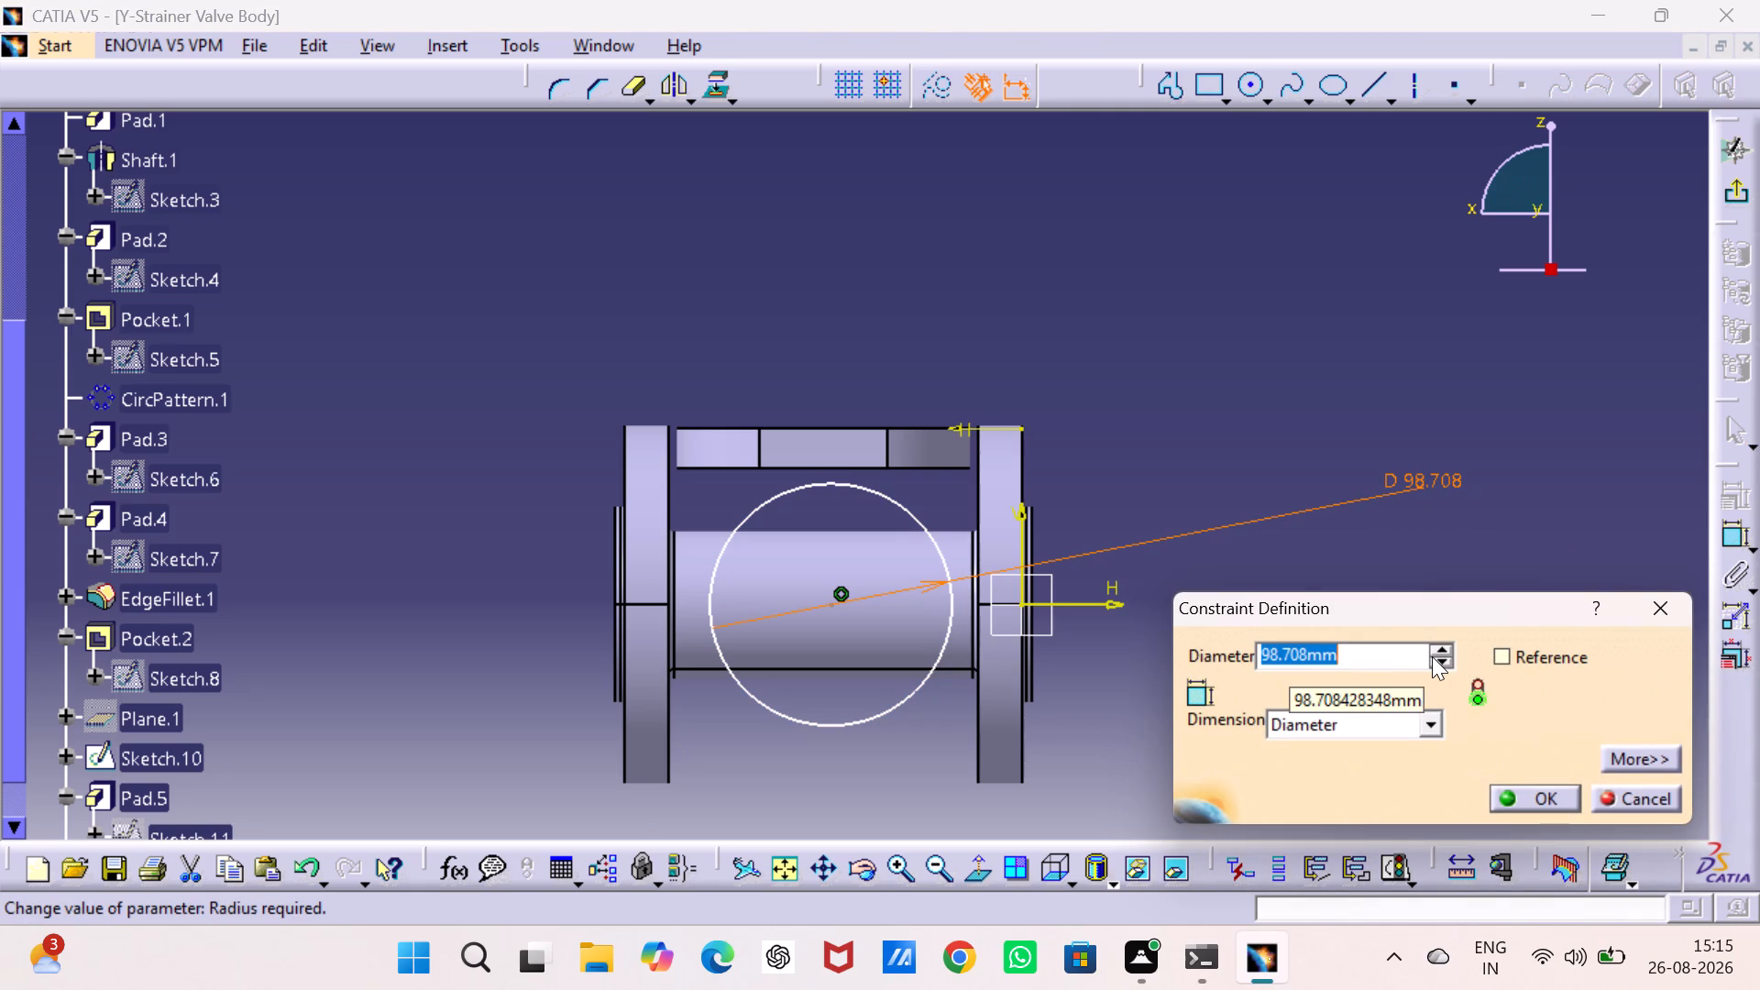
click(1438, 718)
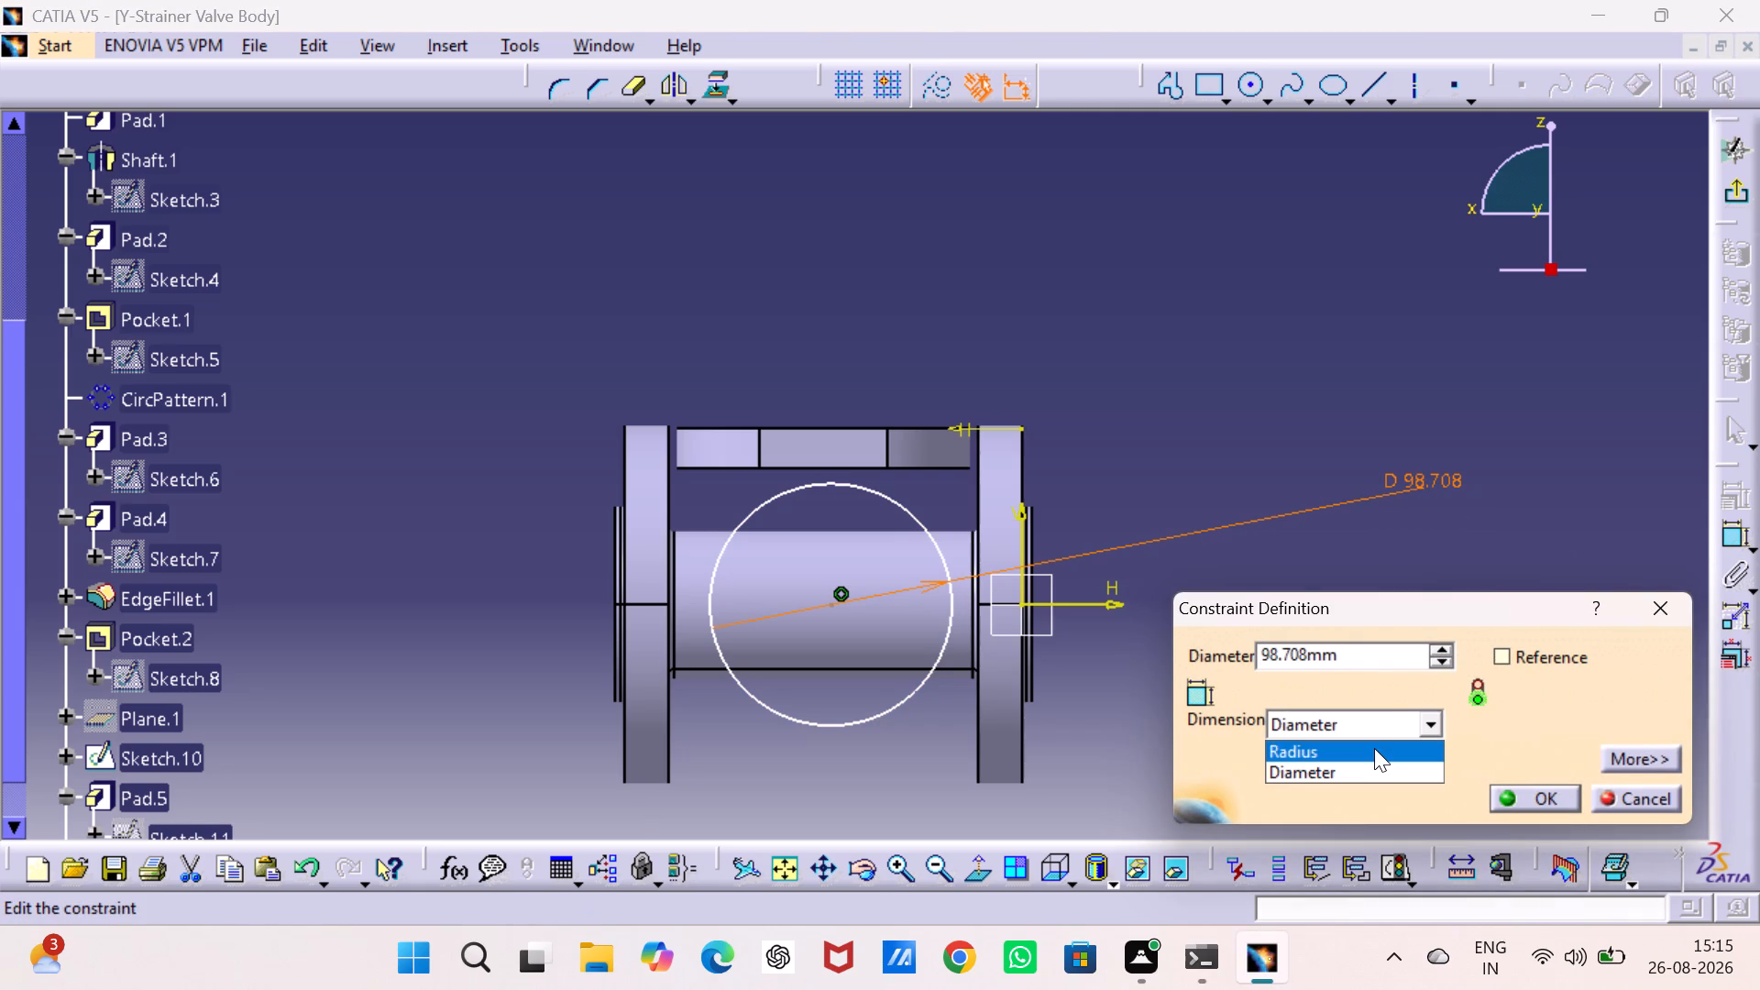
click(1374, 748)
double_click(1339, 652)
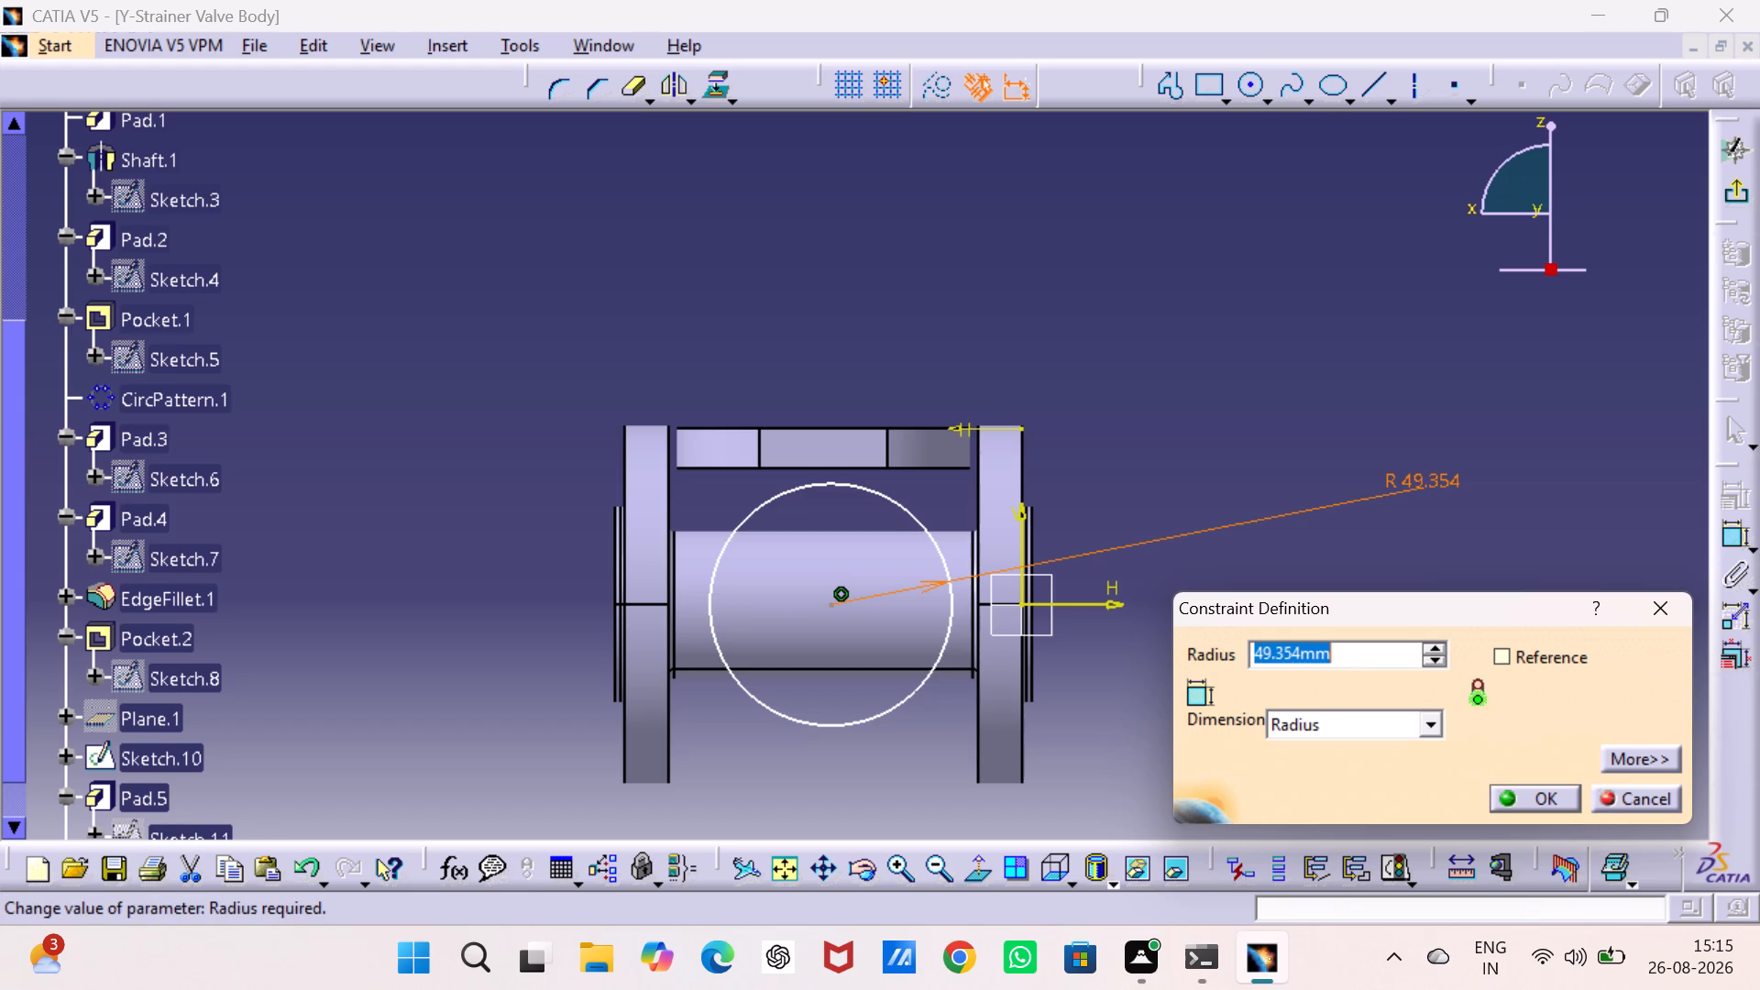
text(46)
key(Return)
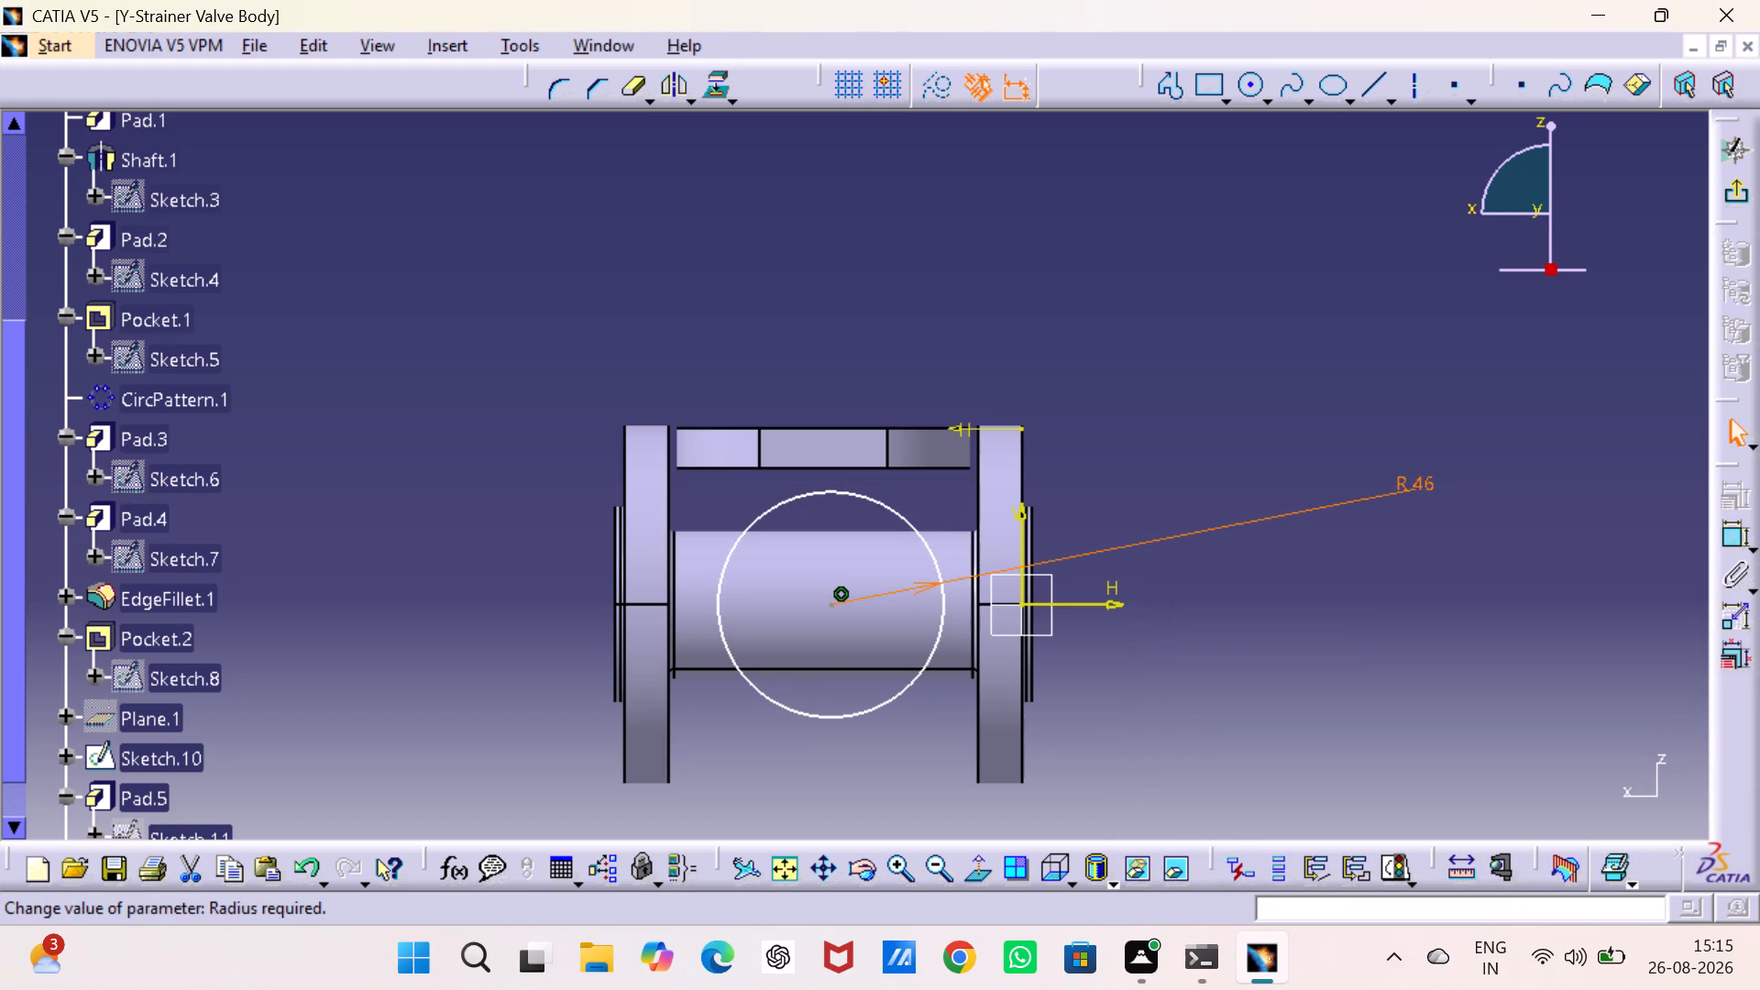
click(1399, 577)
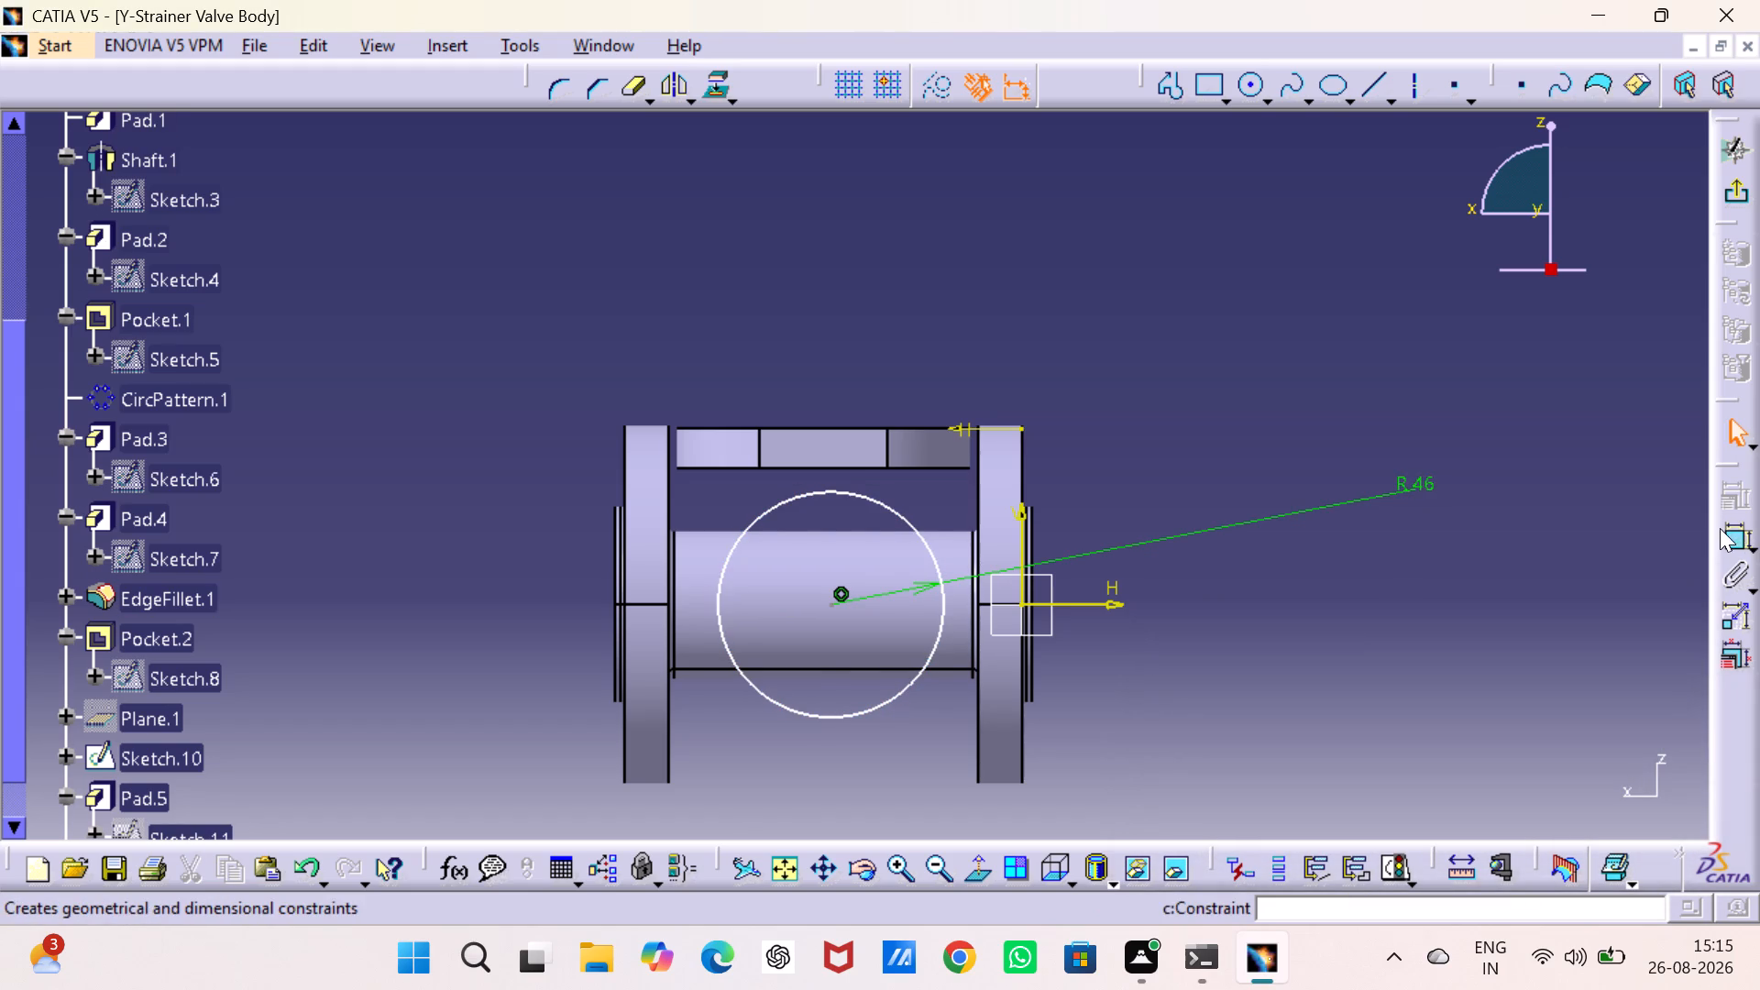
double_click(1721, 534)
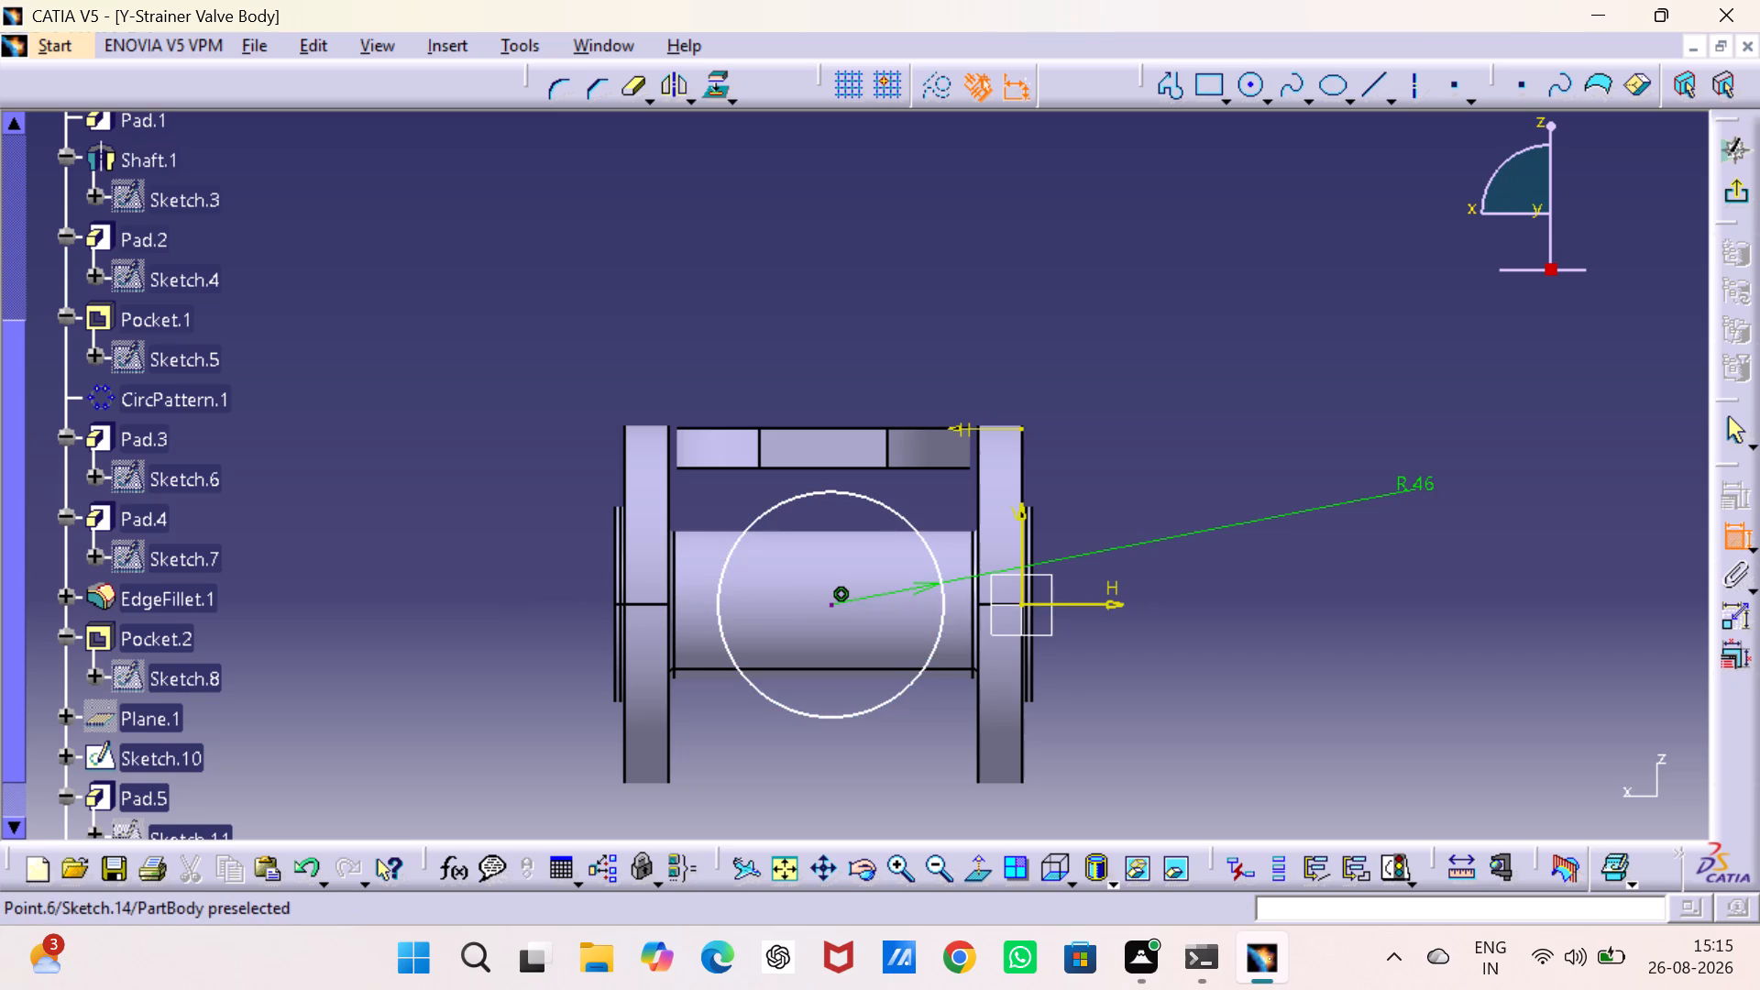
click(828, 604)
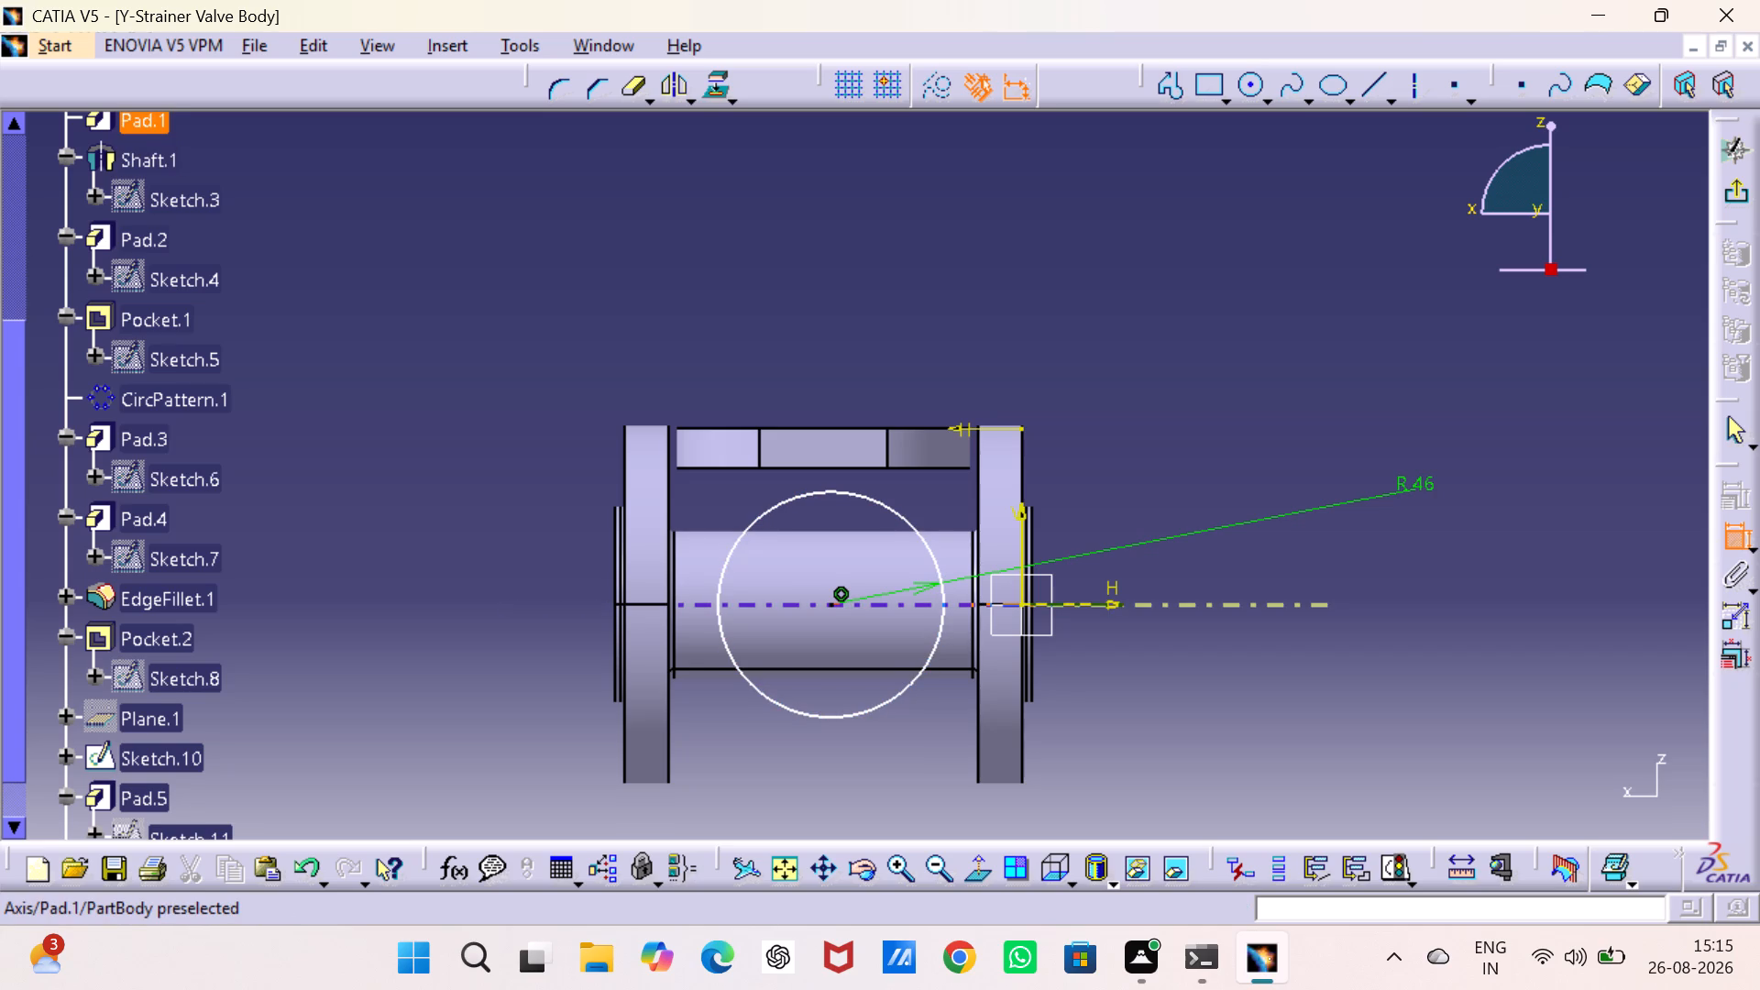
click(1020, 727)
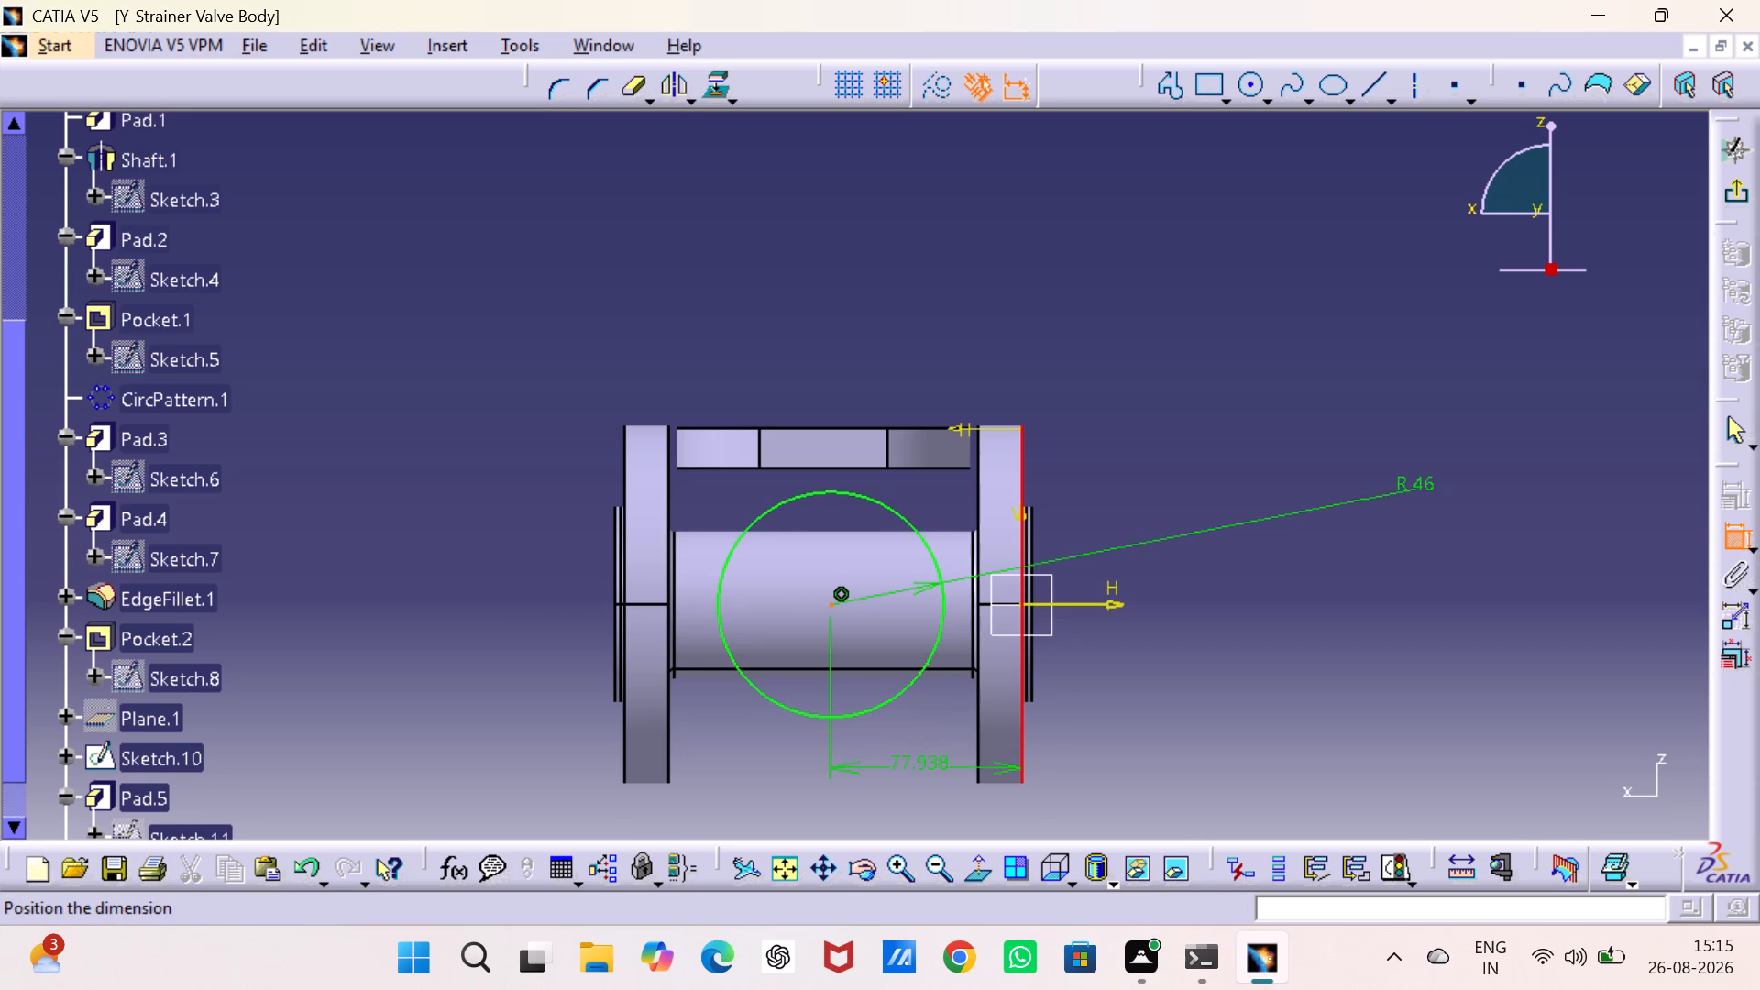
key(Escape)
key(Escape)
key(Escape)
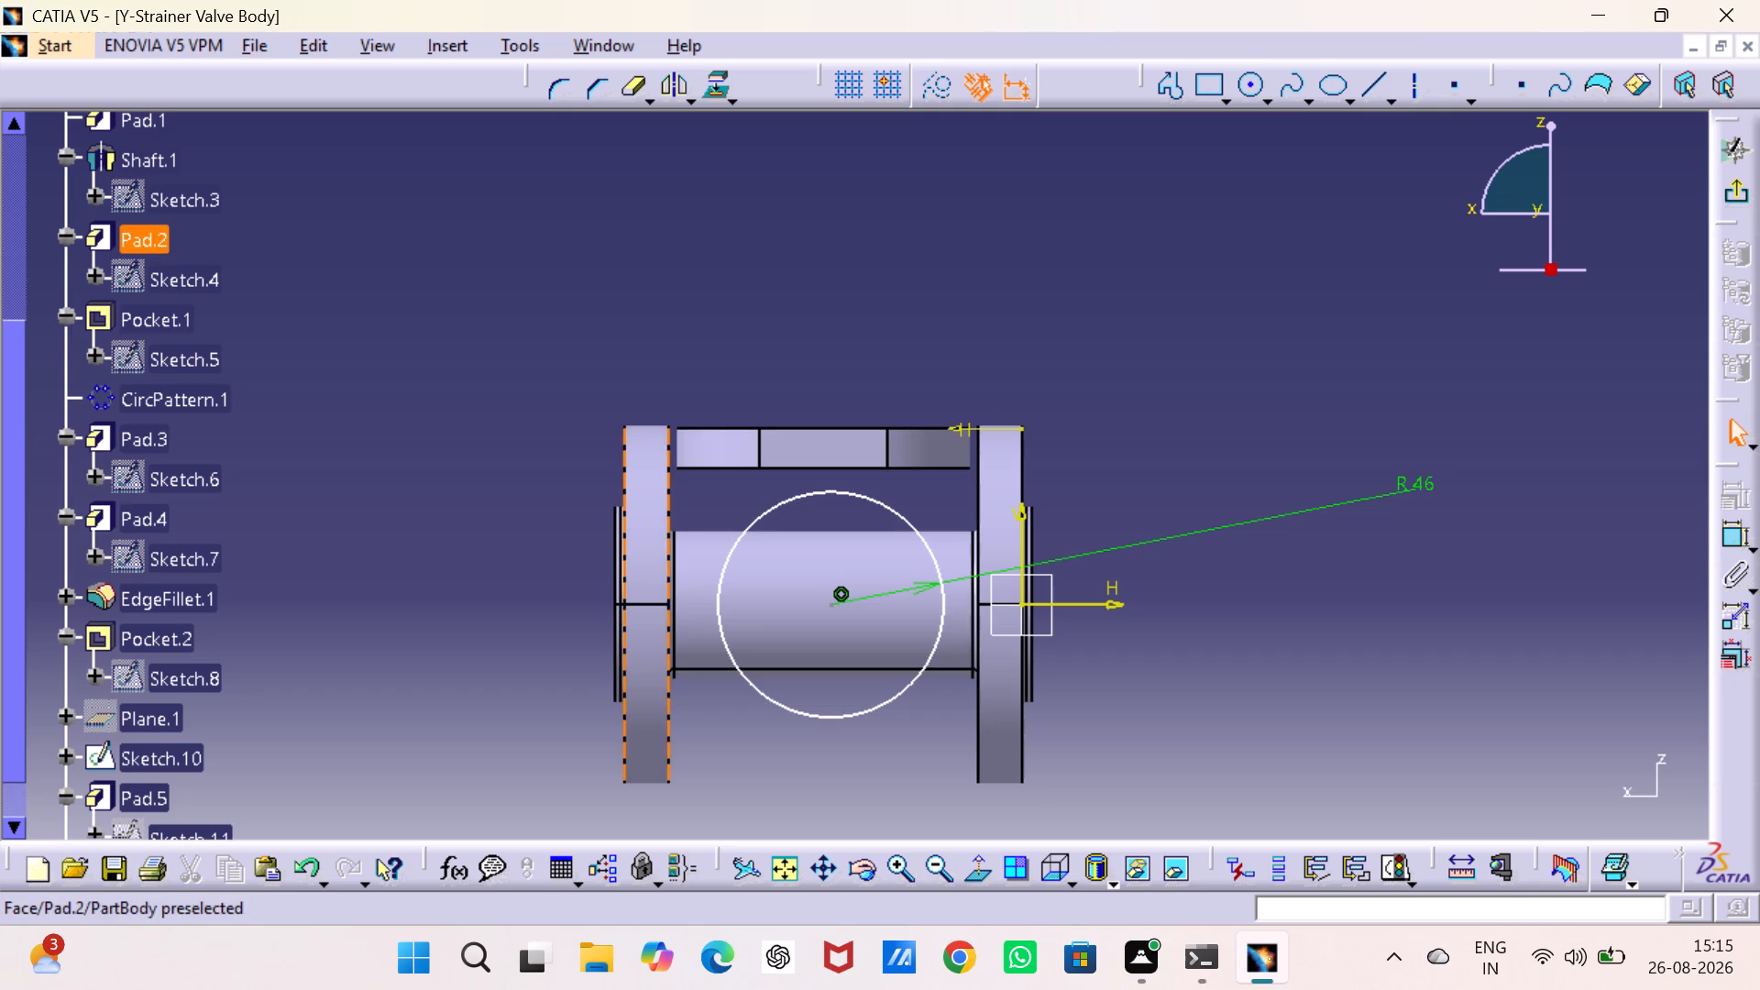
Measure the distance between the outer face edges of the two end flanges.
click(1453, 861)
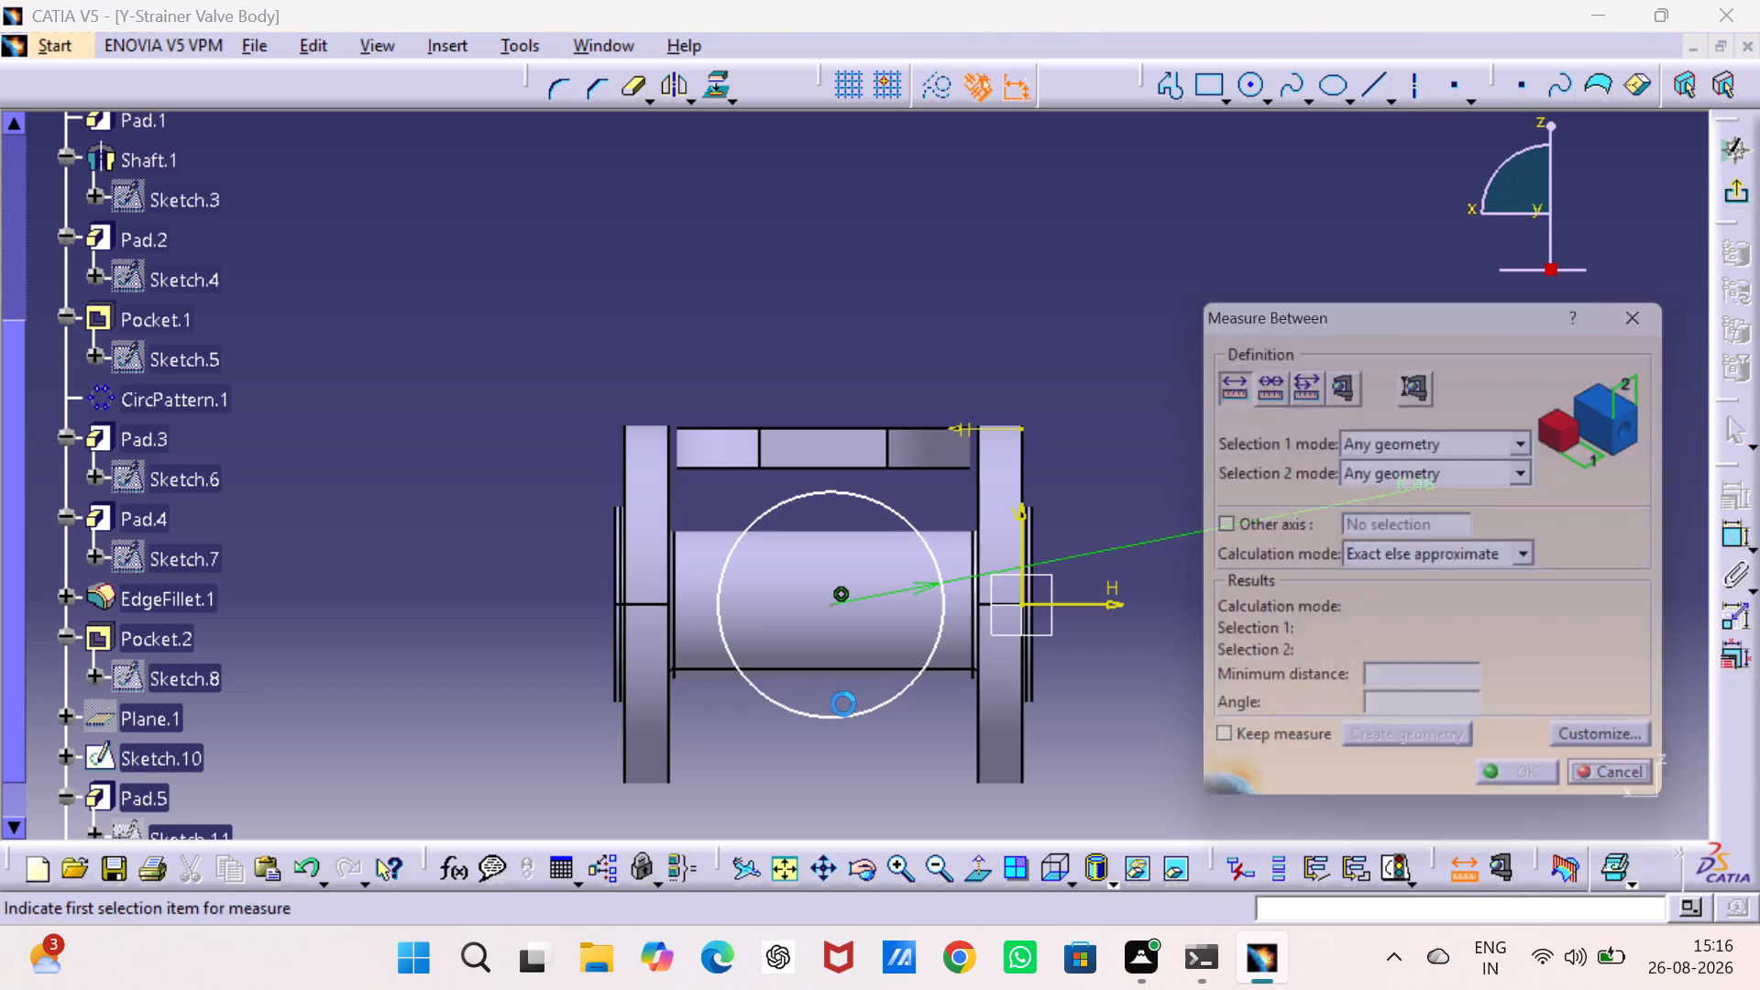
click(1020, 732)
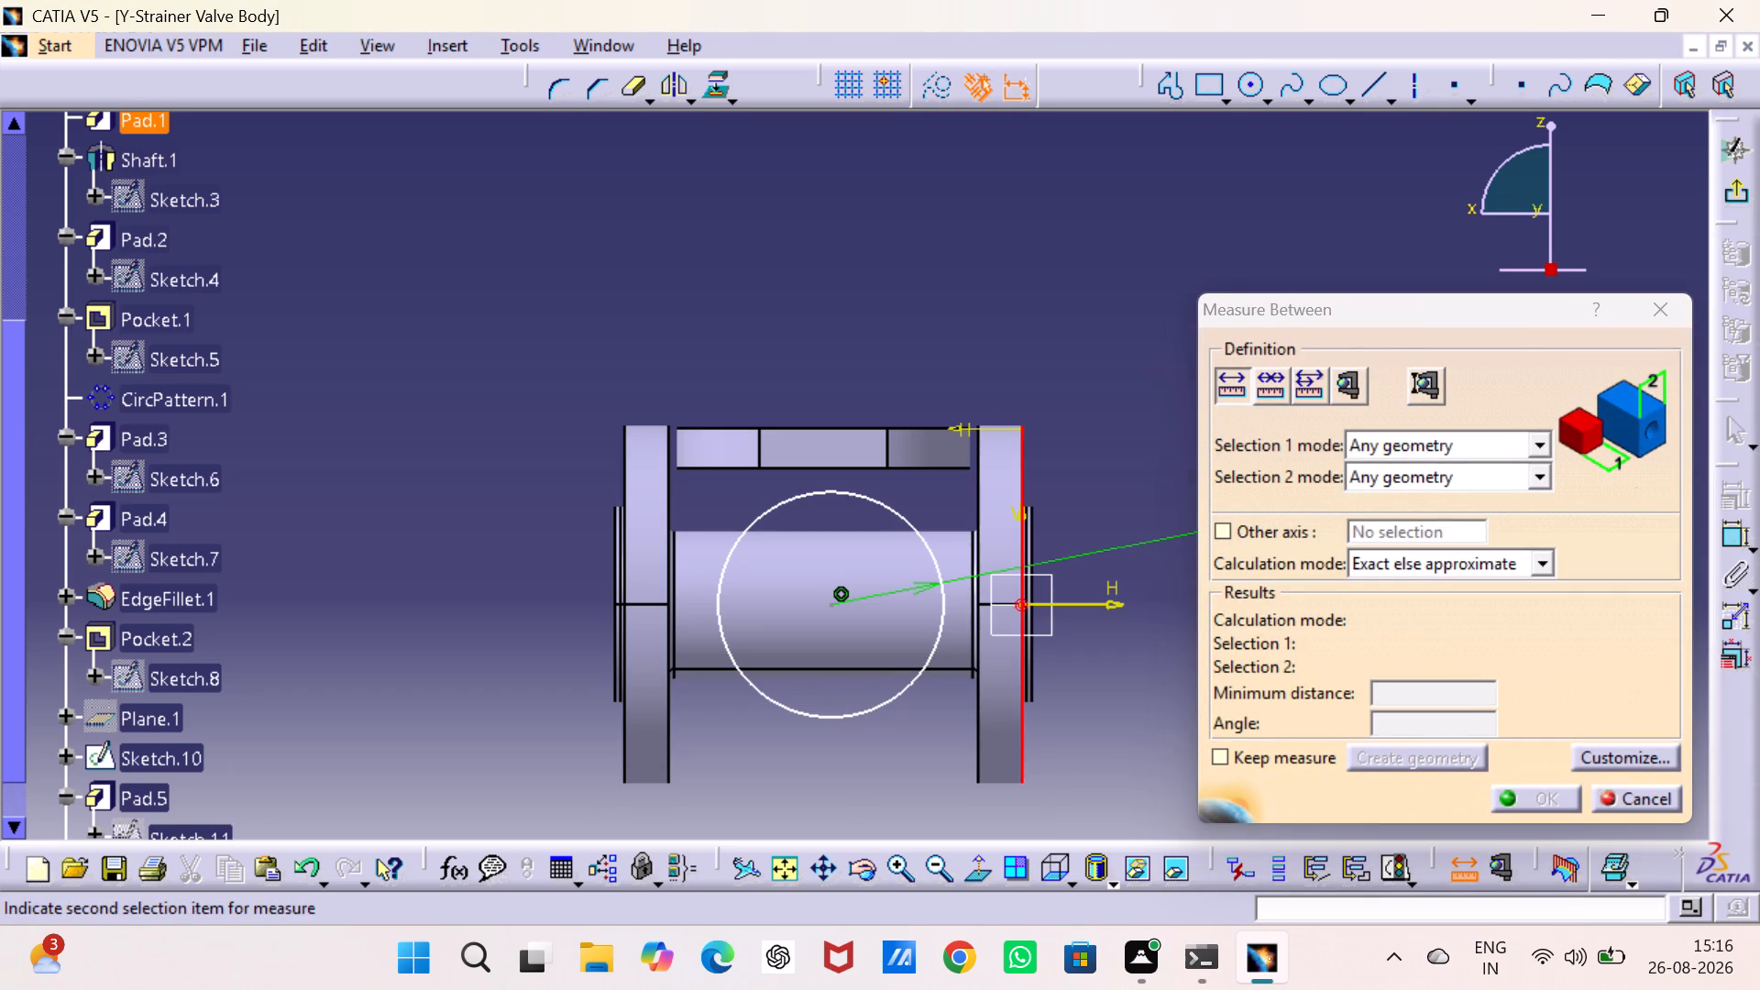
click(621, 700)
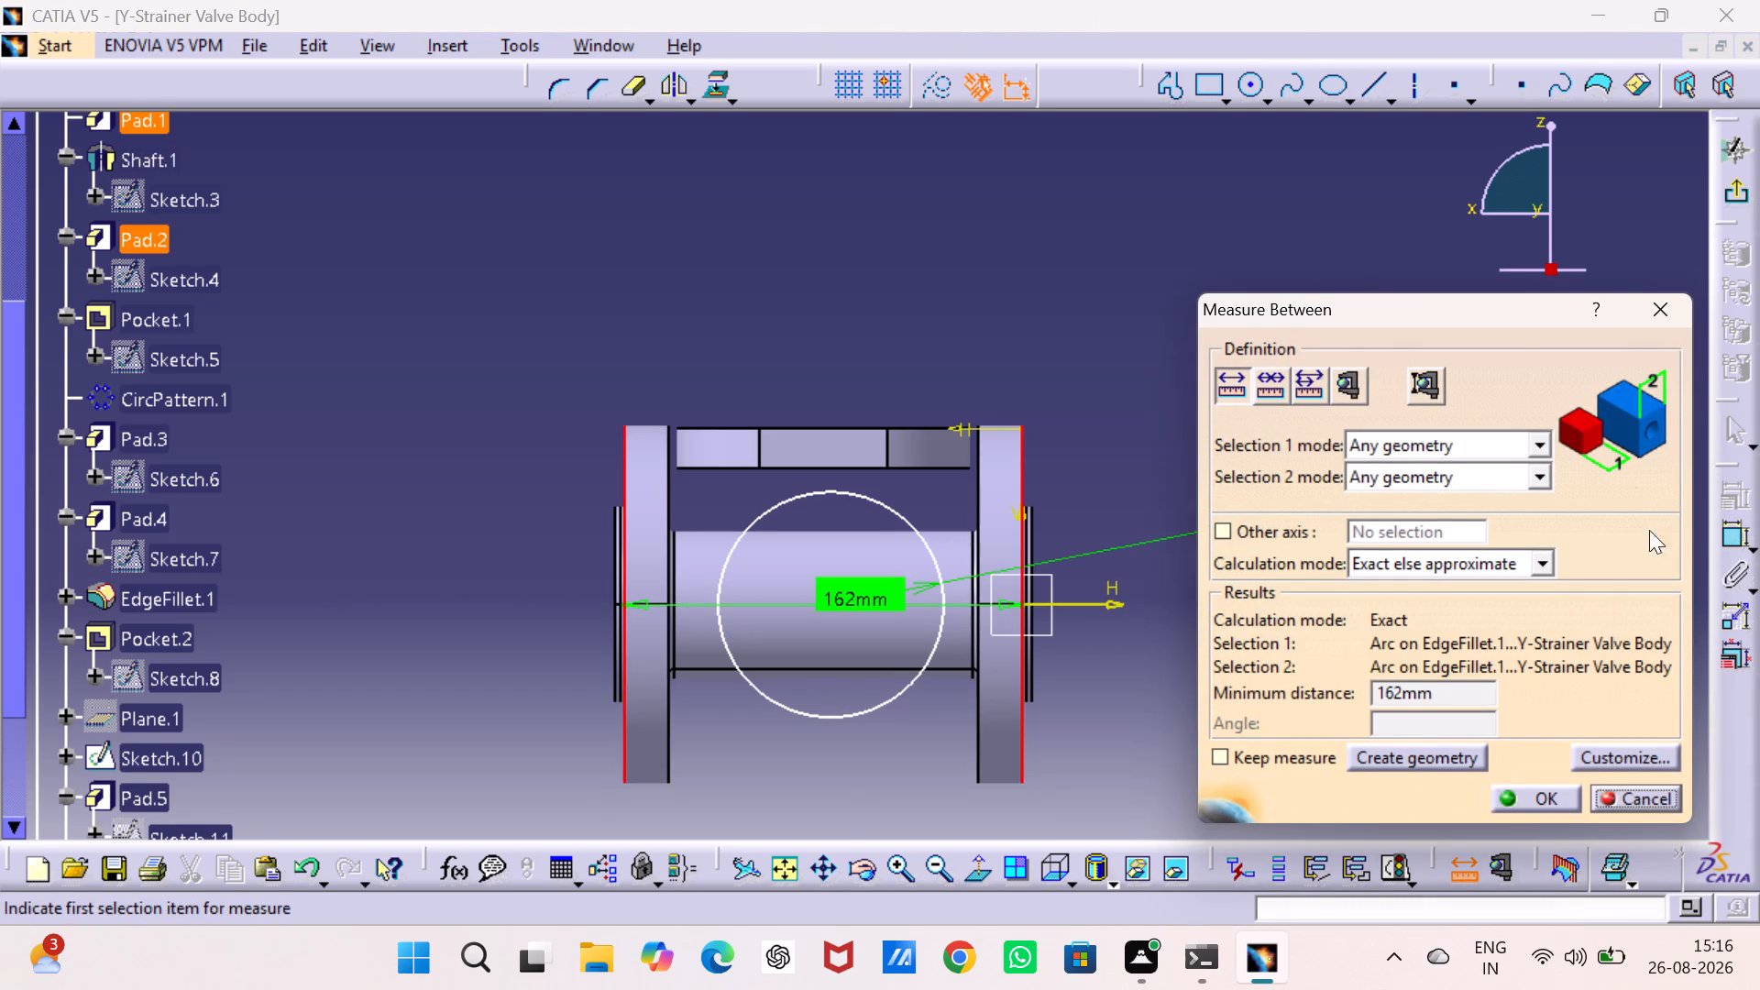
click(1655, 303)
click(1578, 452)
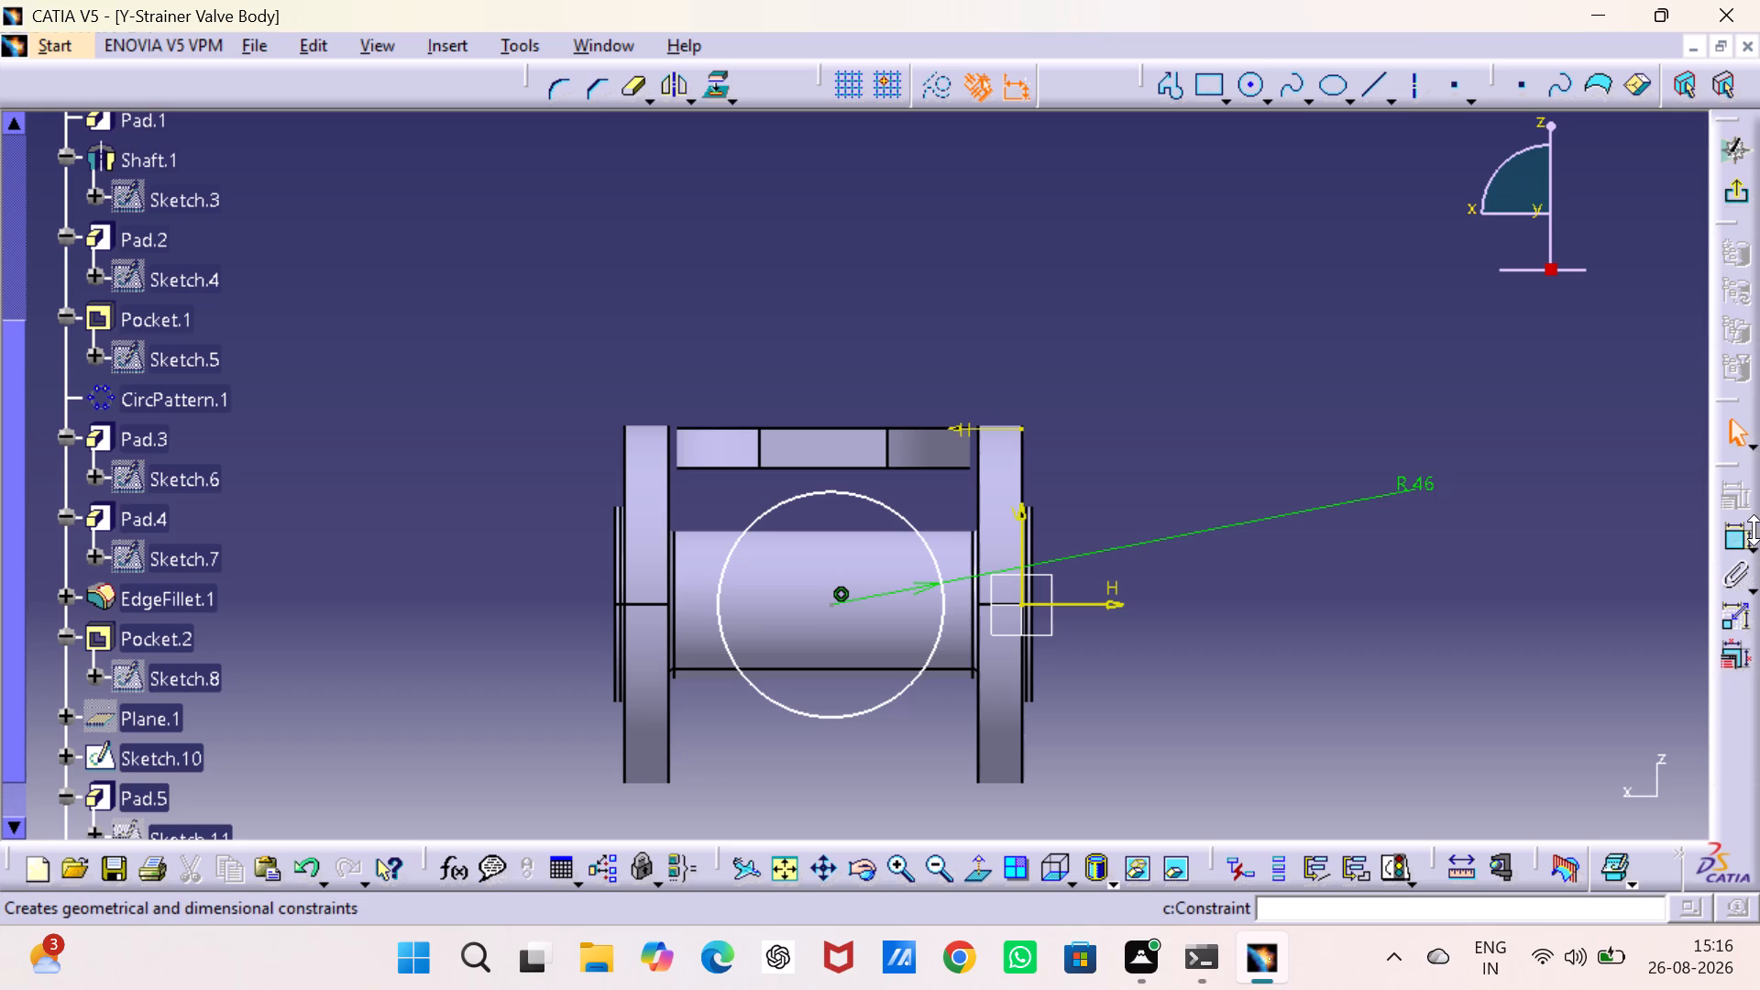
Constrain the circle's centre 81 mm from the outer face edge of the flange at the sketch origin.
double_click(1733, 536)
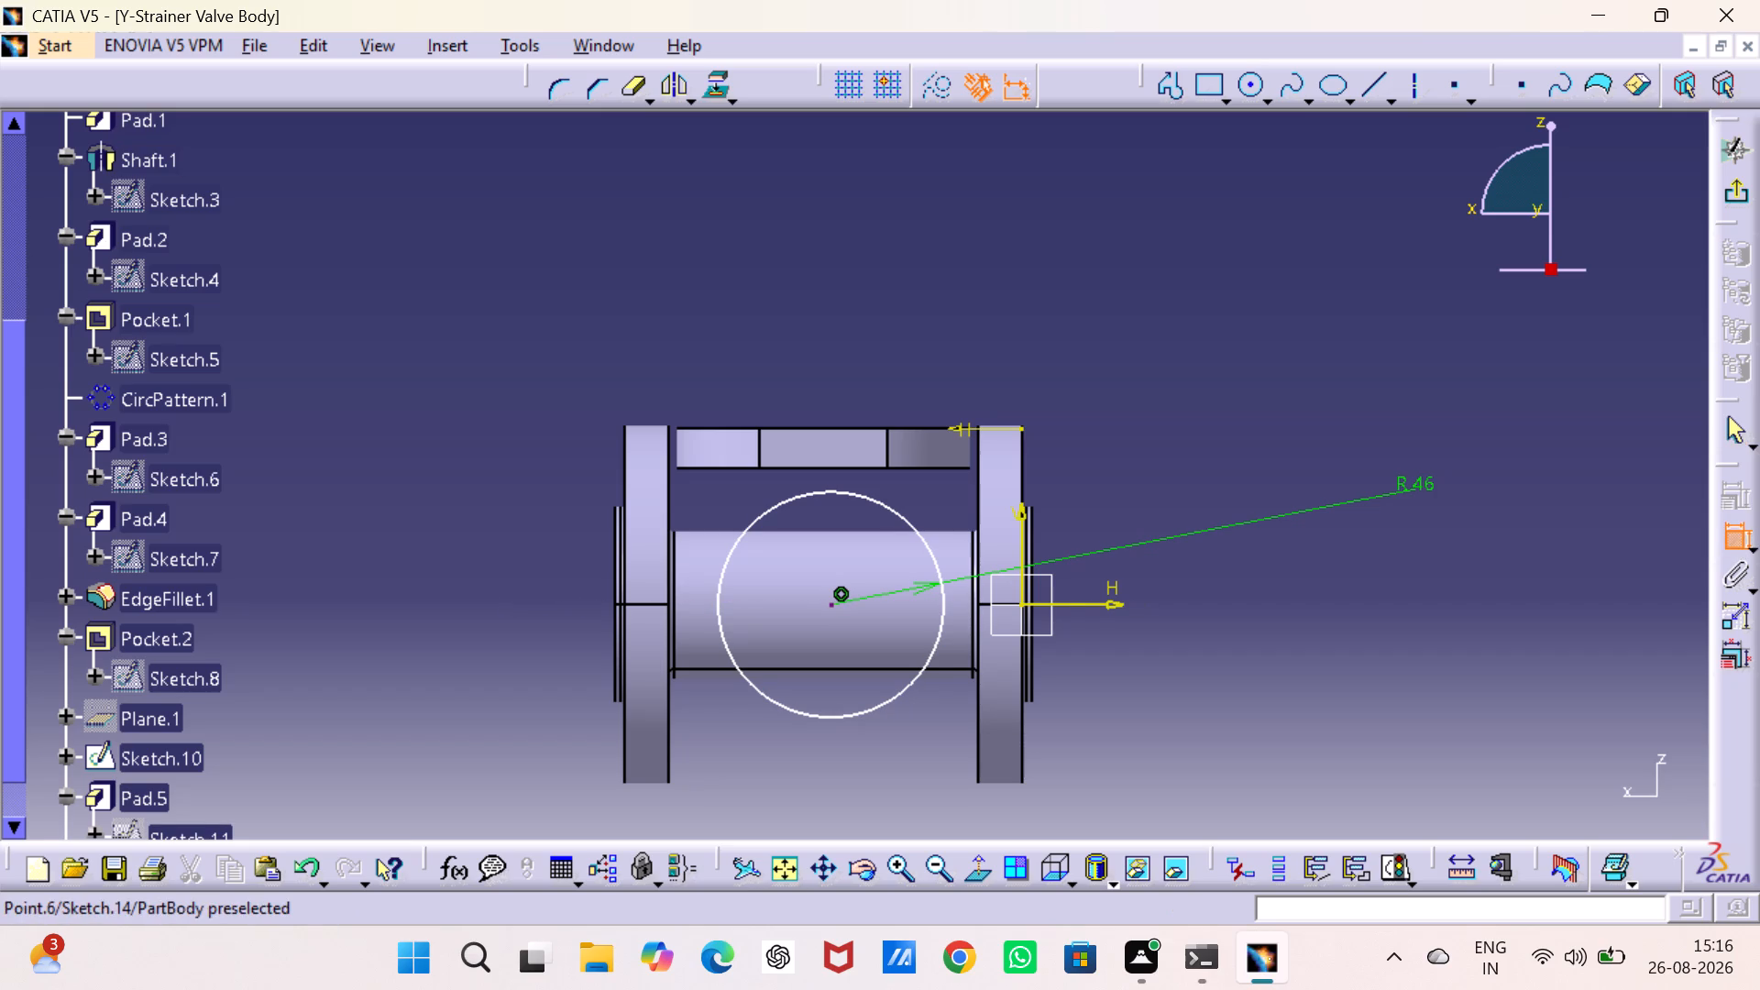
drag(830, 604, 840, 618)
click(1020, 715)
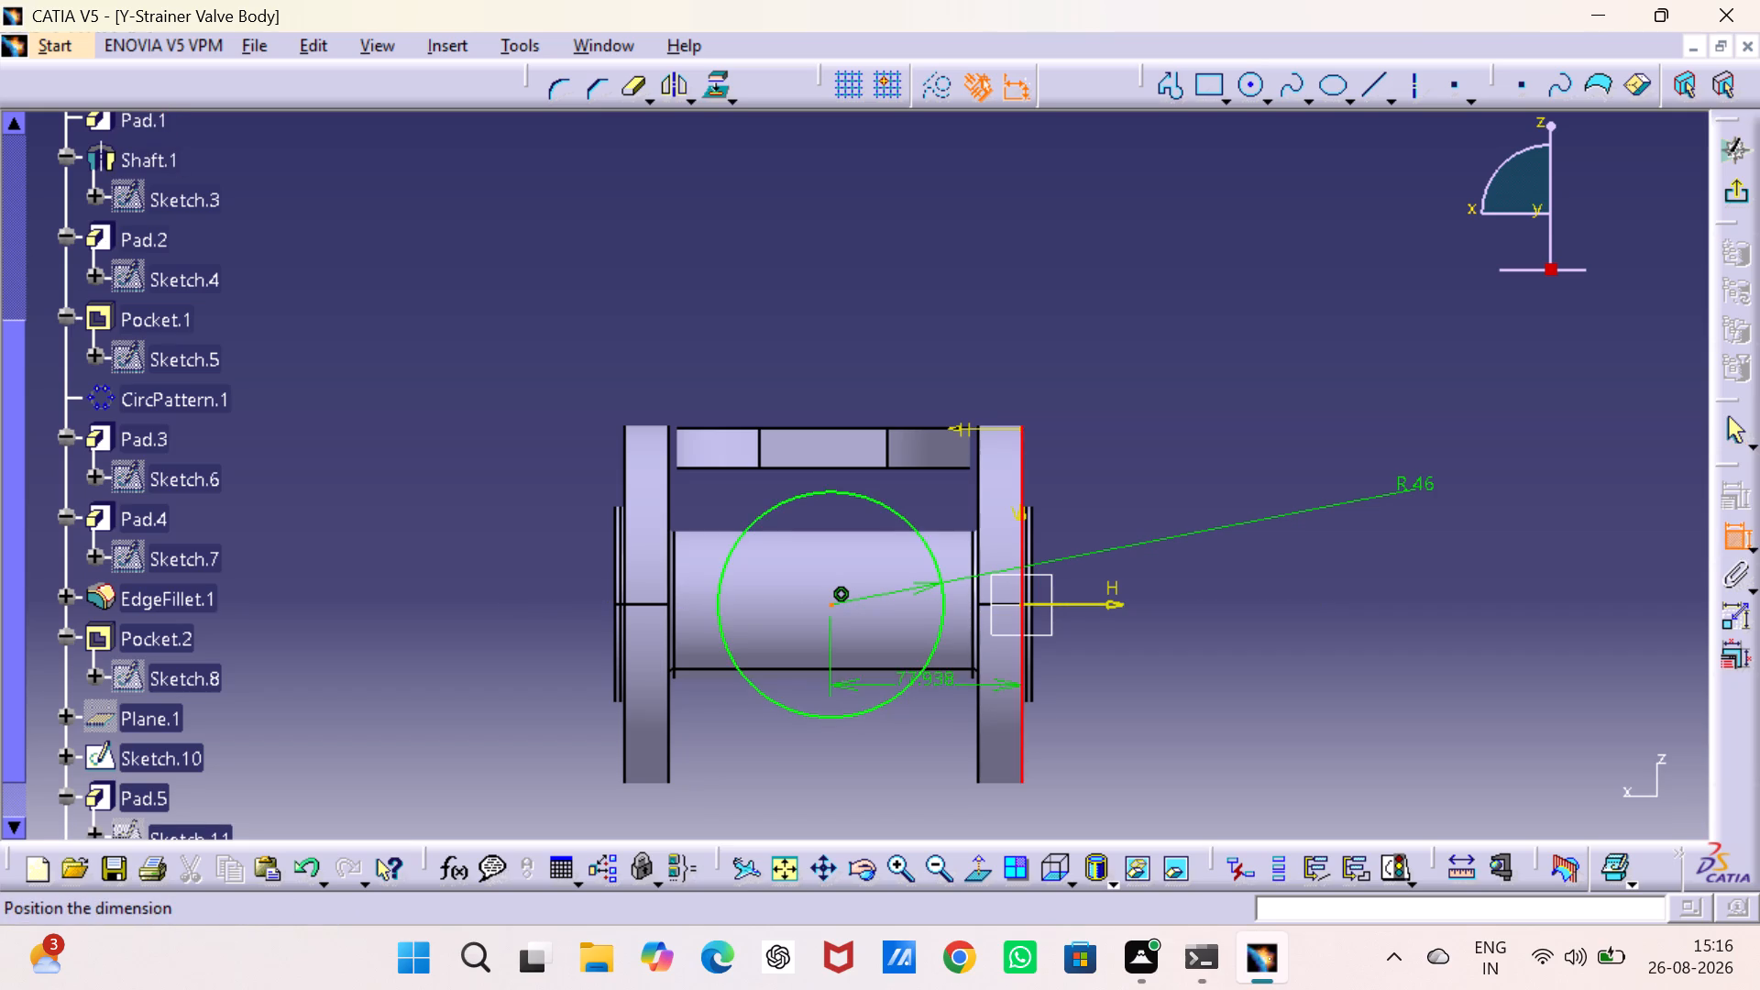
click(918, 744)
double_click(918, 741)
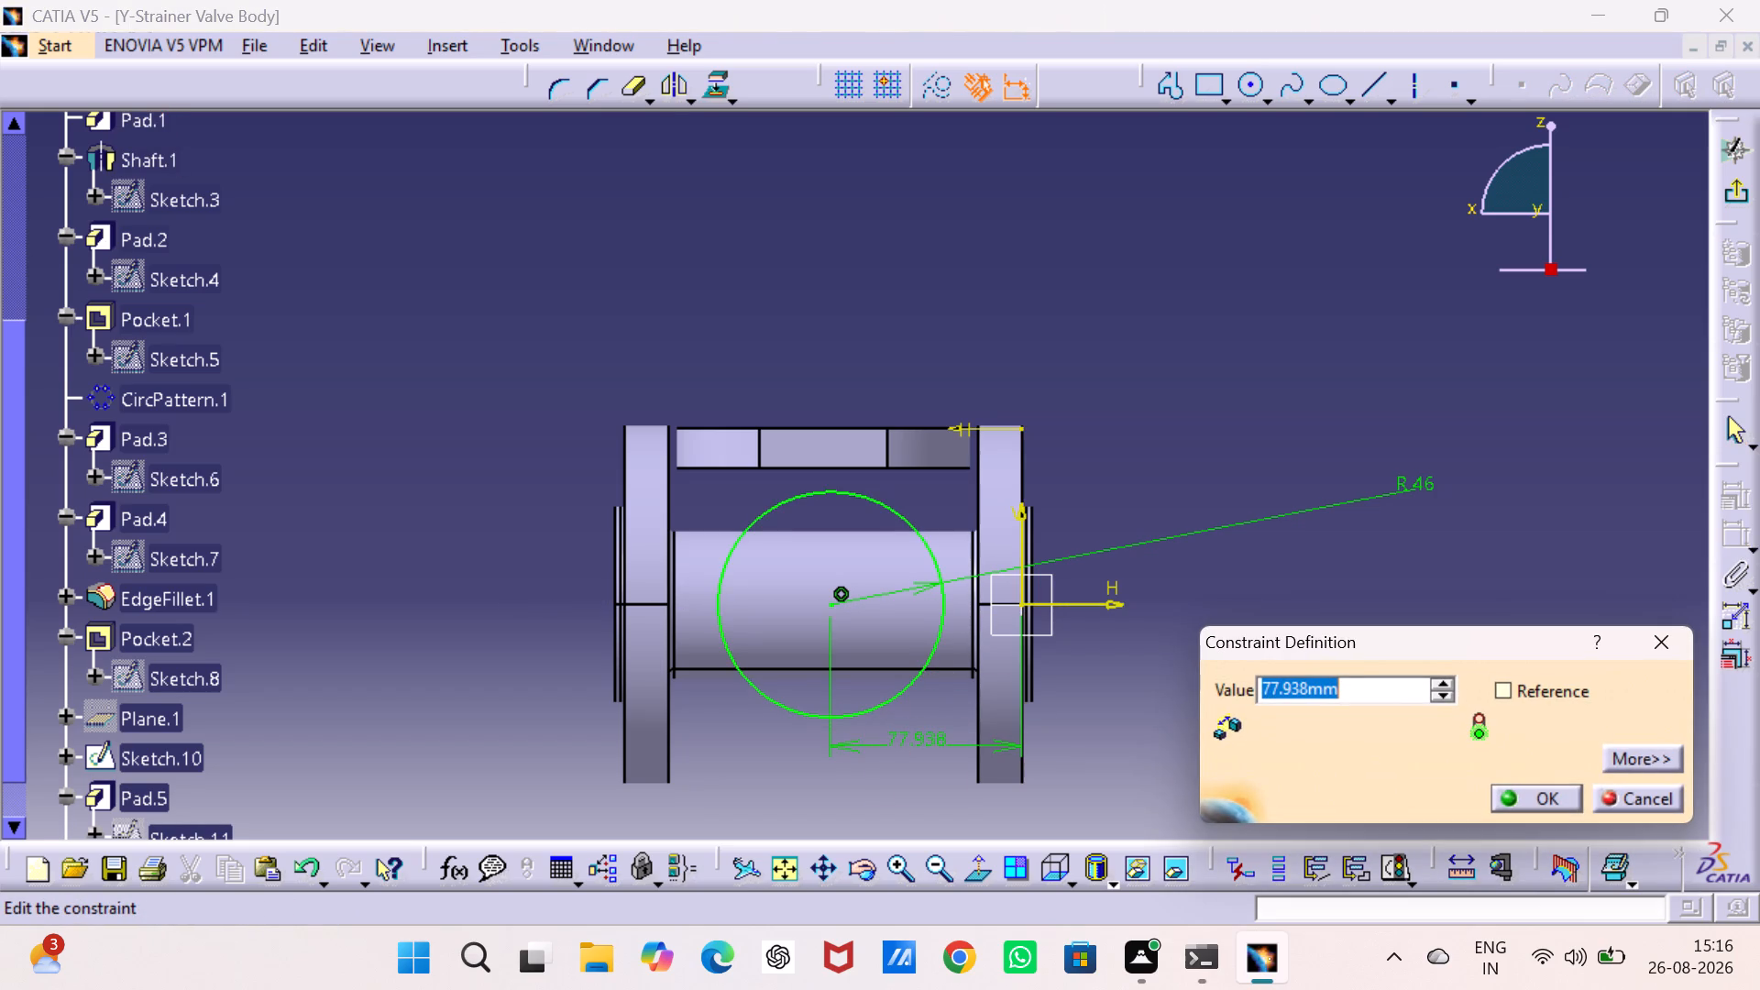
key(8)
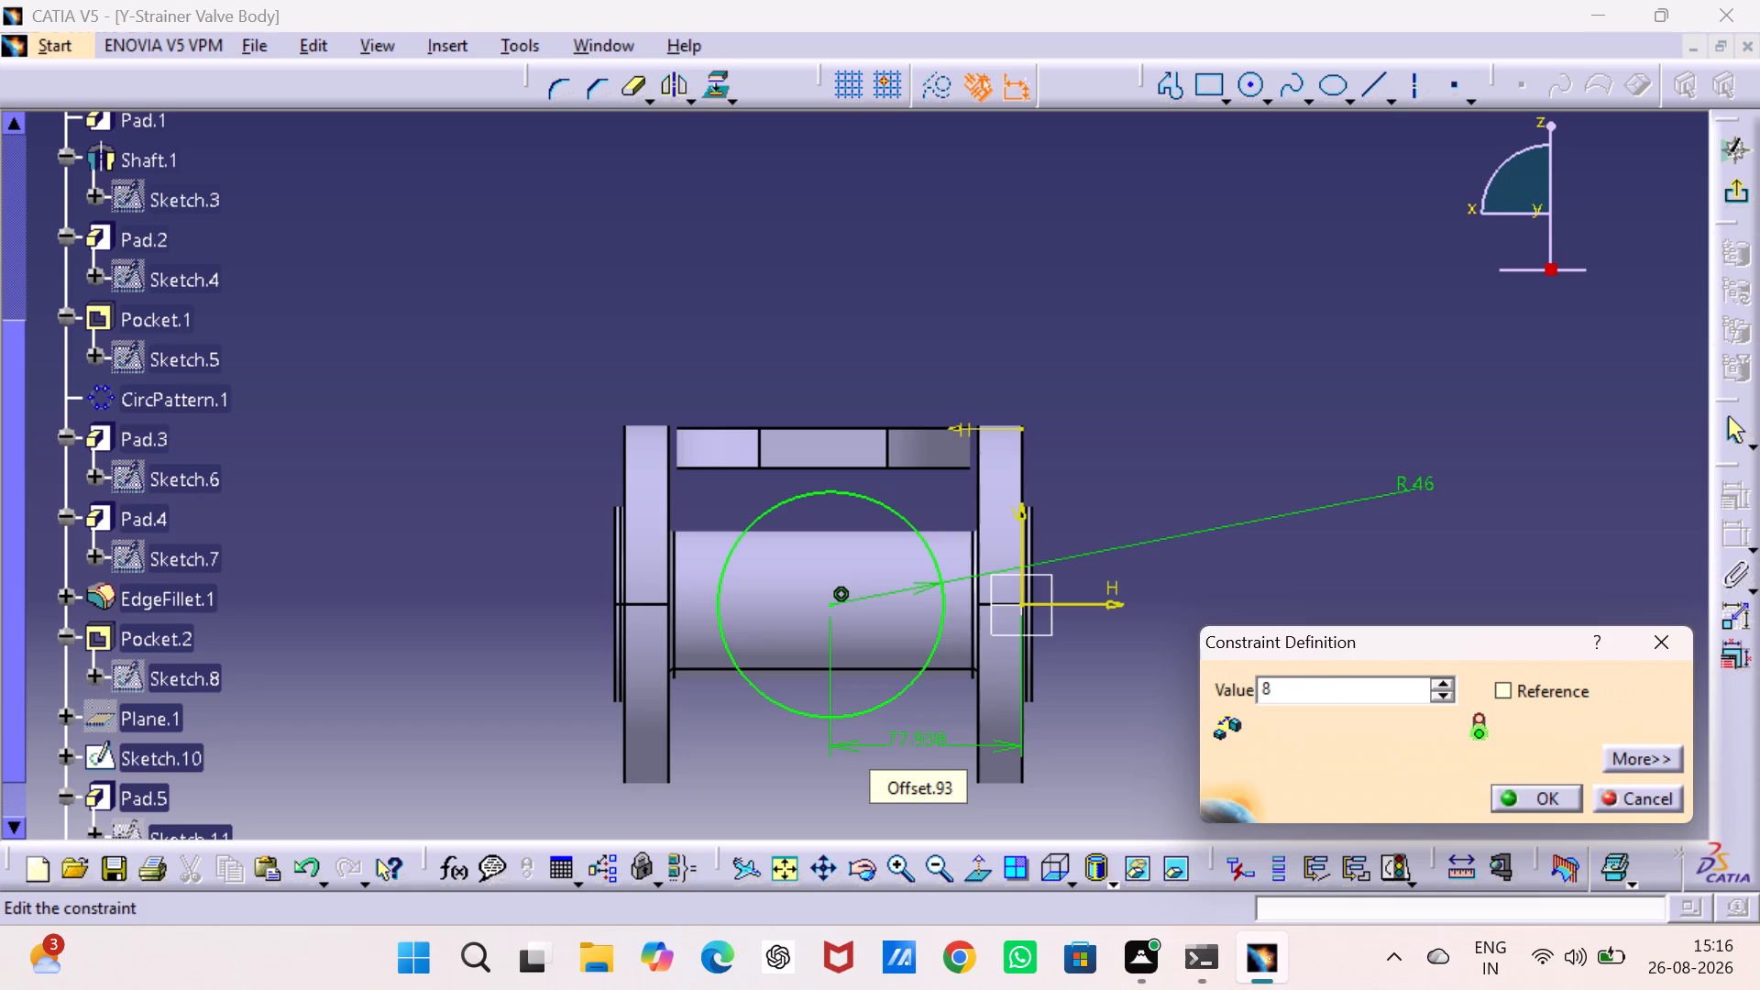
key(1)
key(Return)
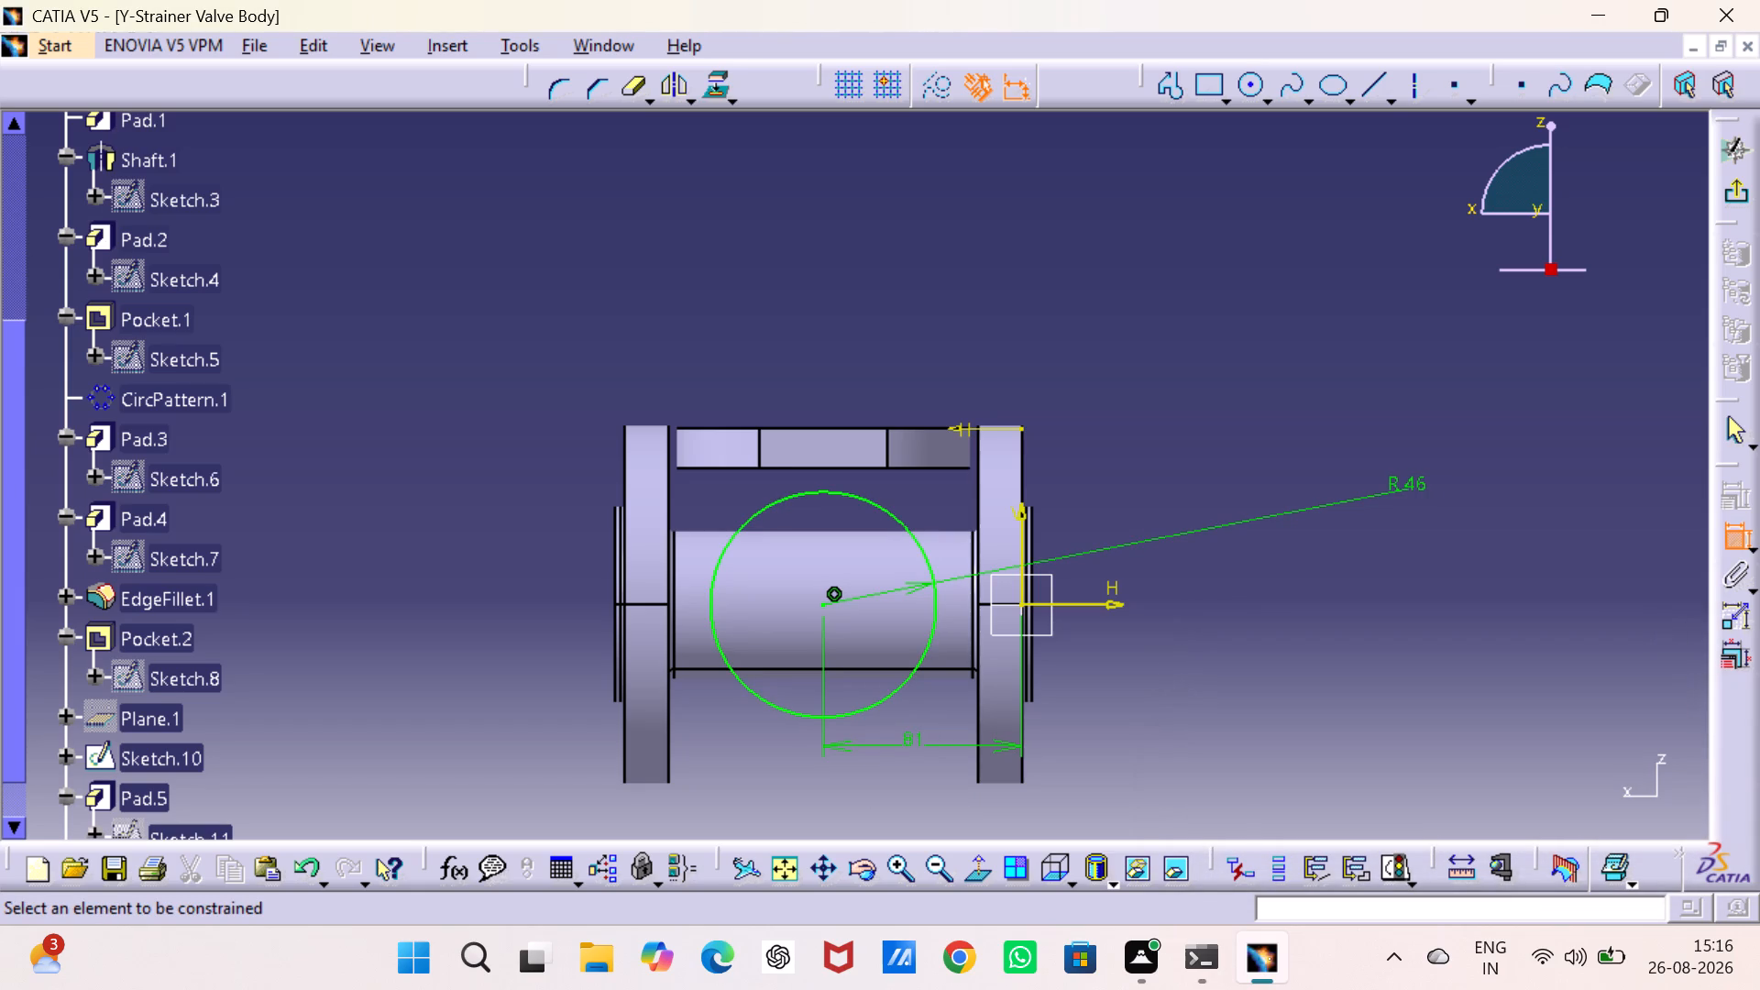
click(1358, 612)
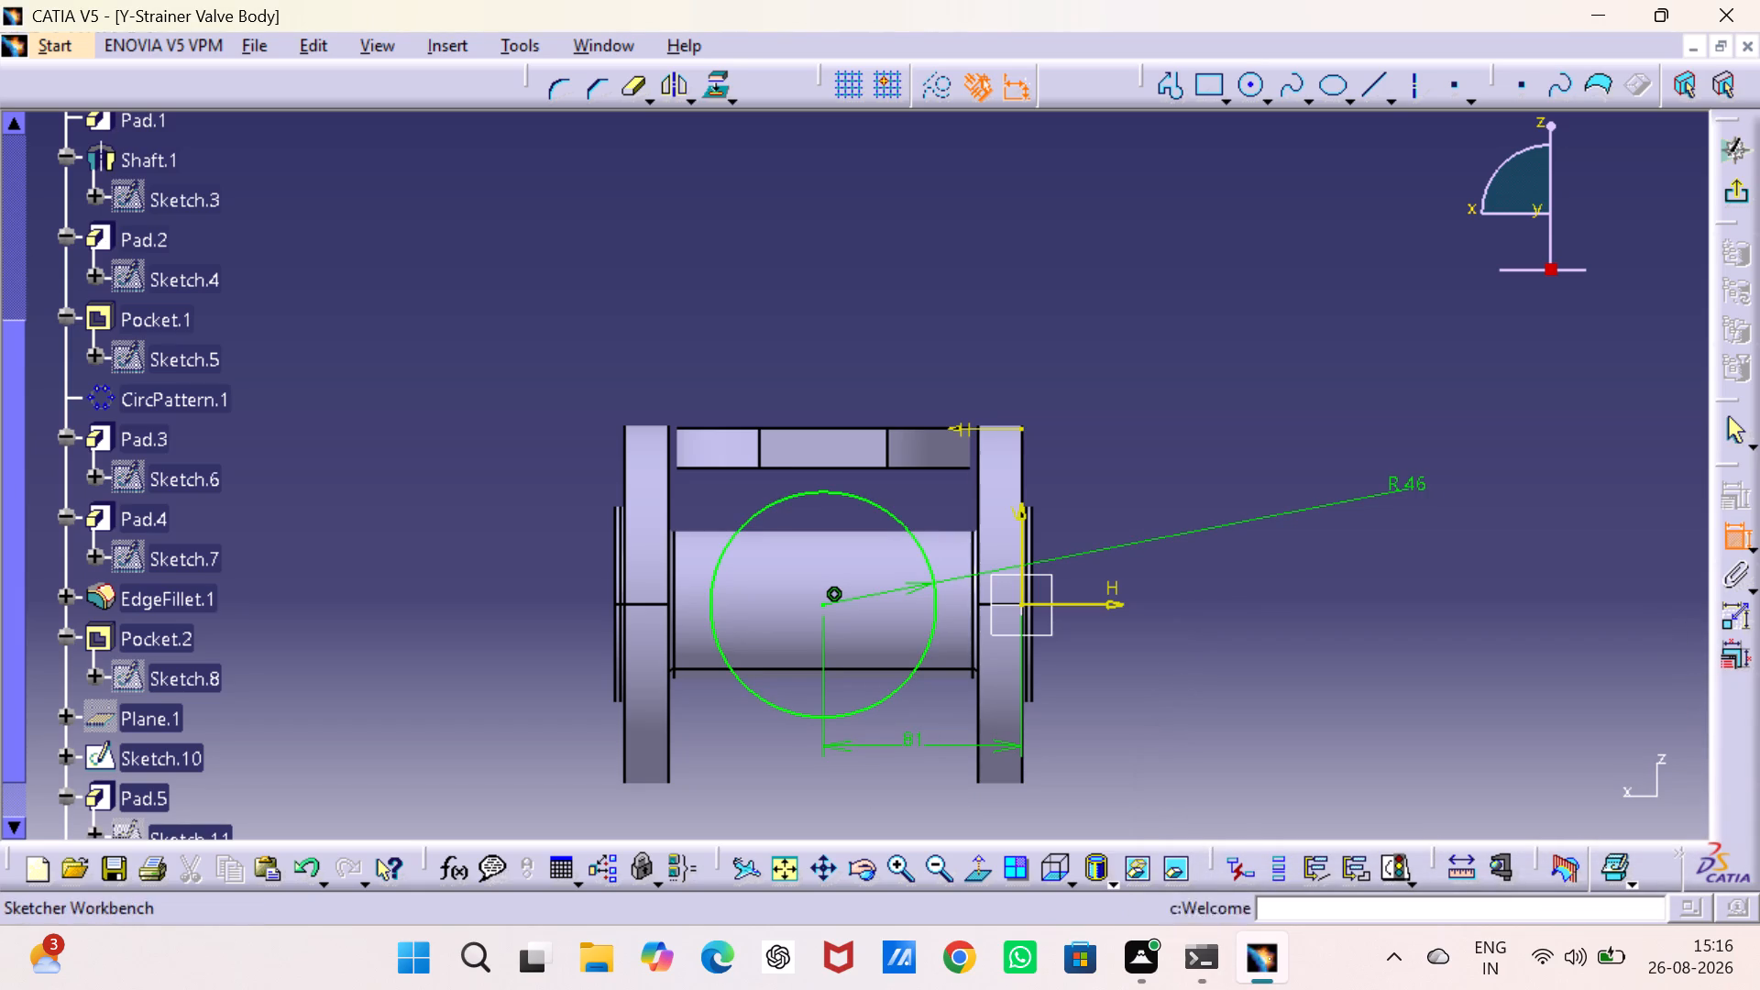
Sketch a profile with vertical sides about 56 mm tall from the circle's horizontal extremes, a diagonal between them and a 92 mm top line.
click(1427, 348)
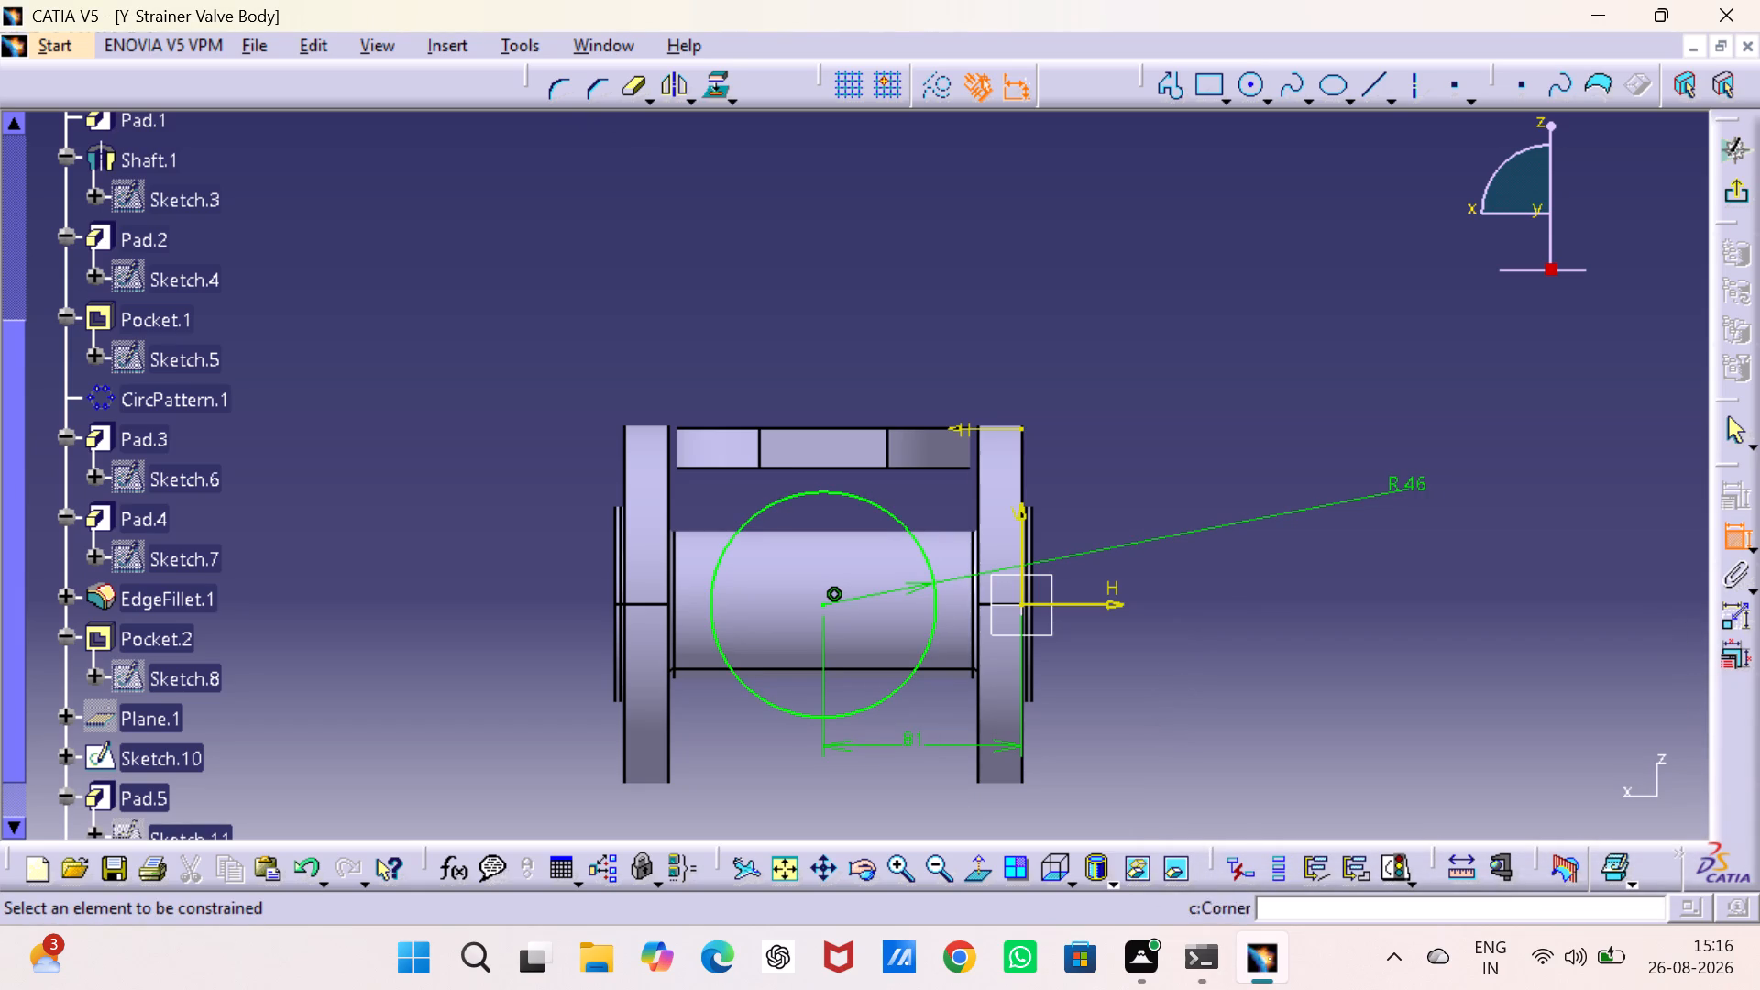
click(1162, 82)
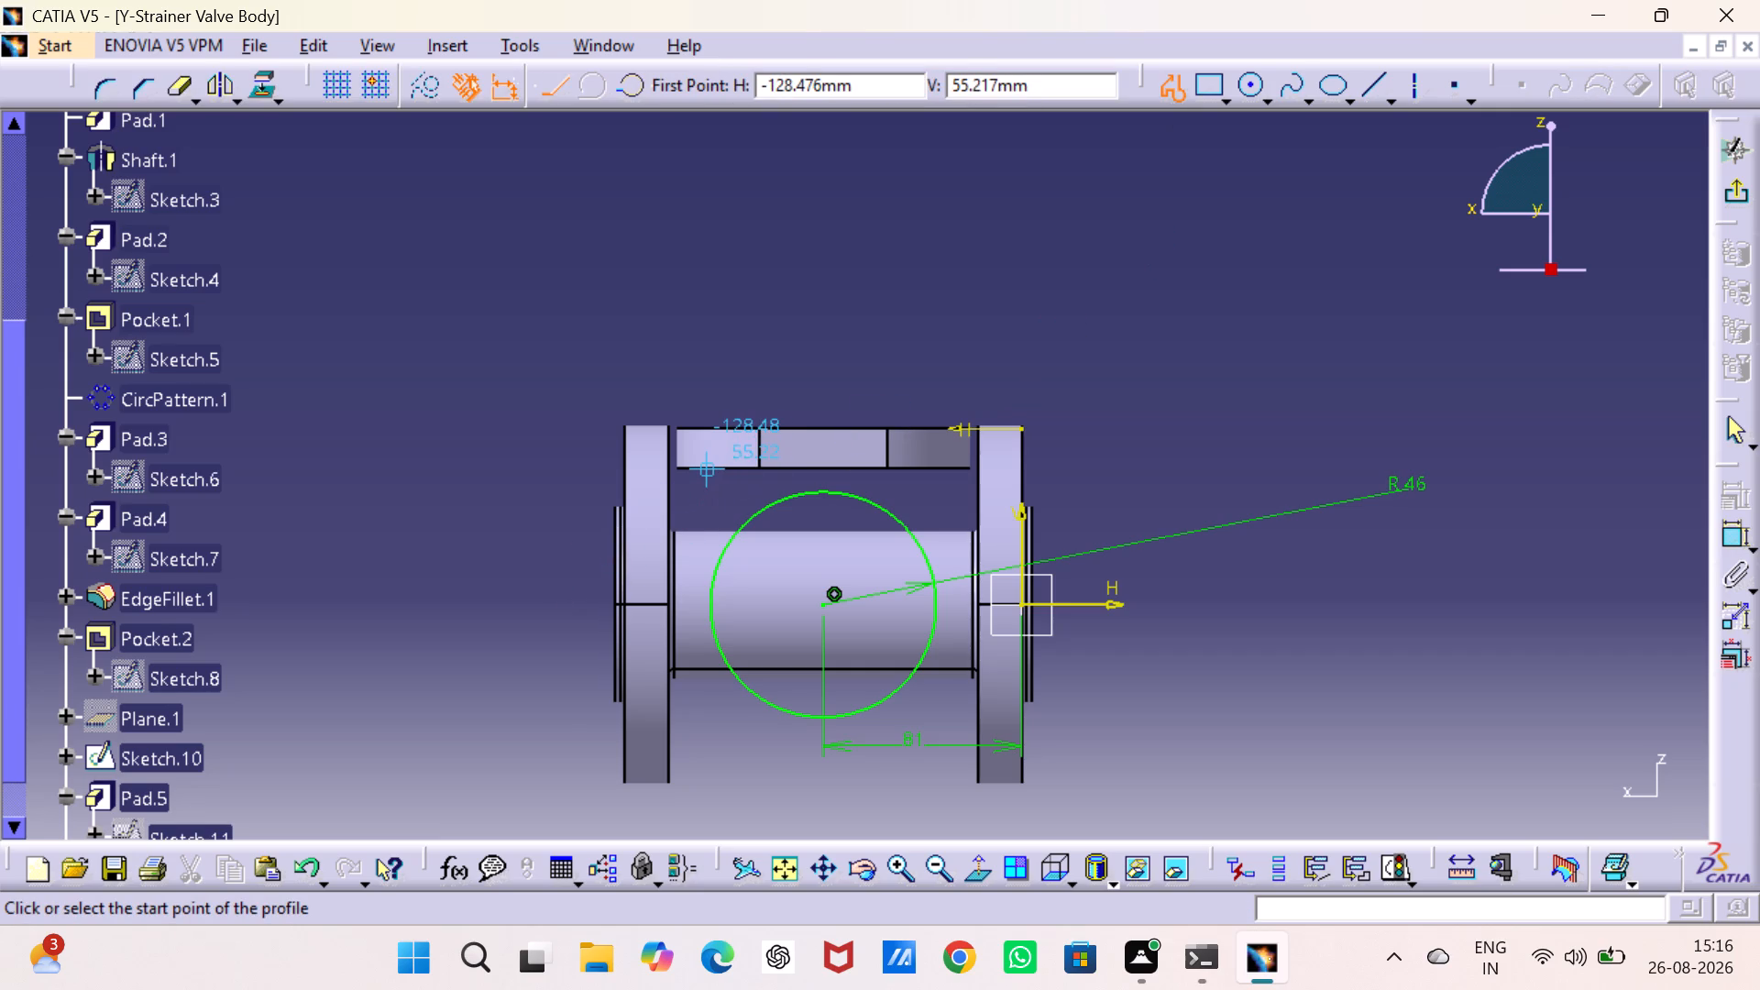
click(709, 599)
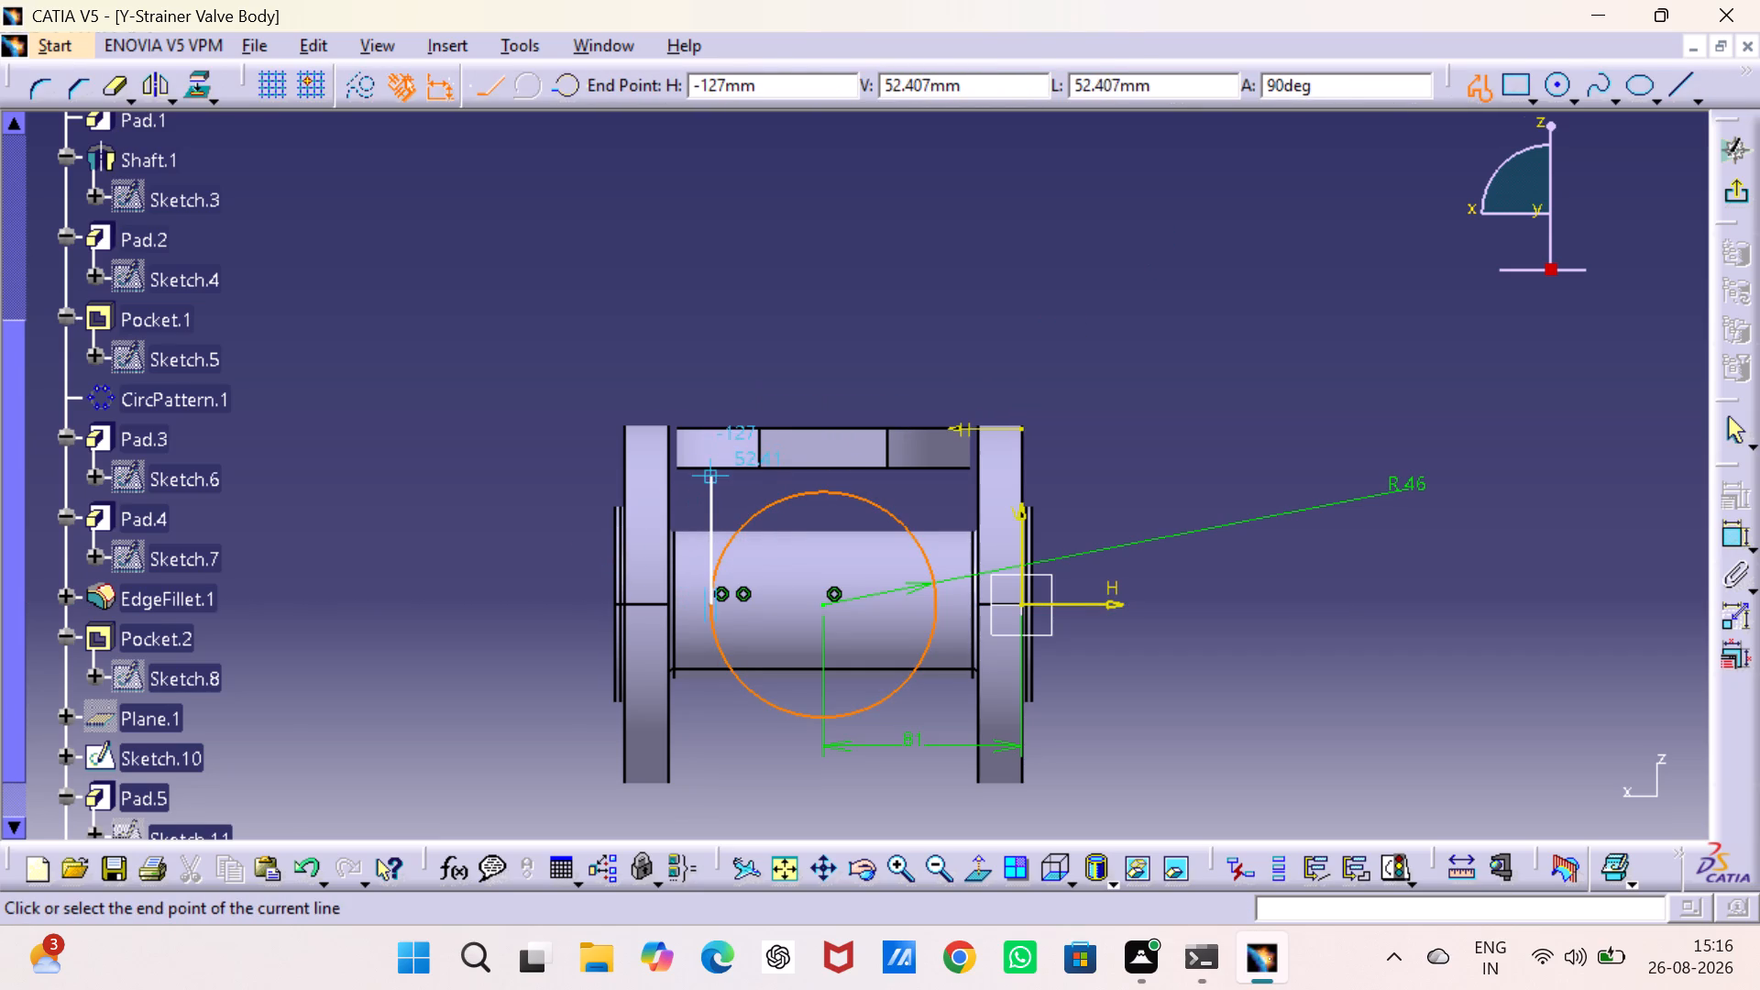
click(709, 466)
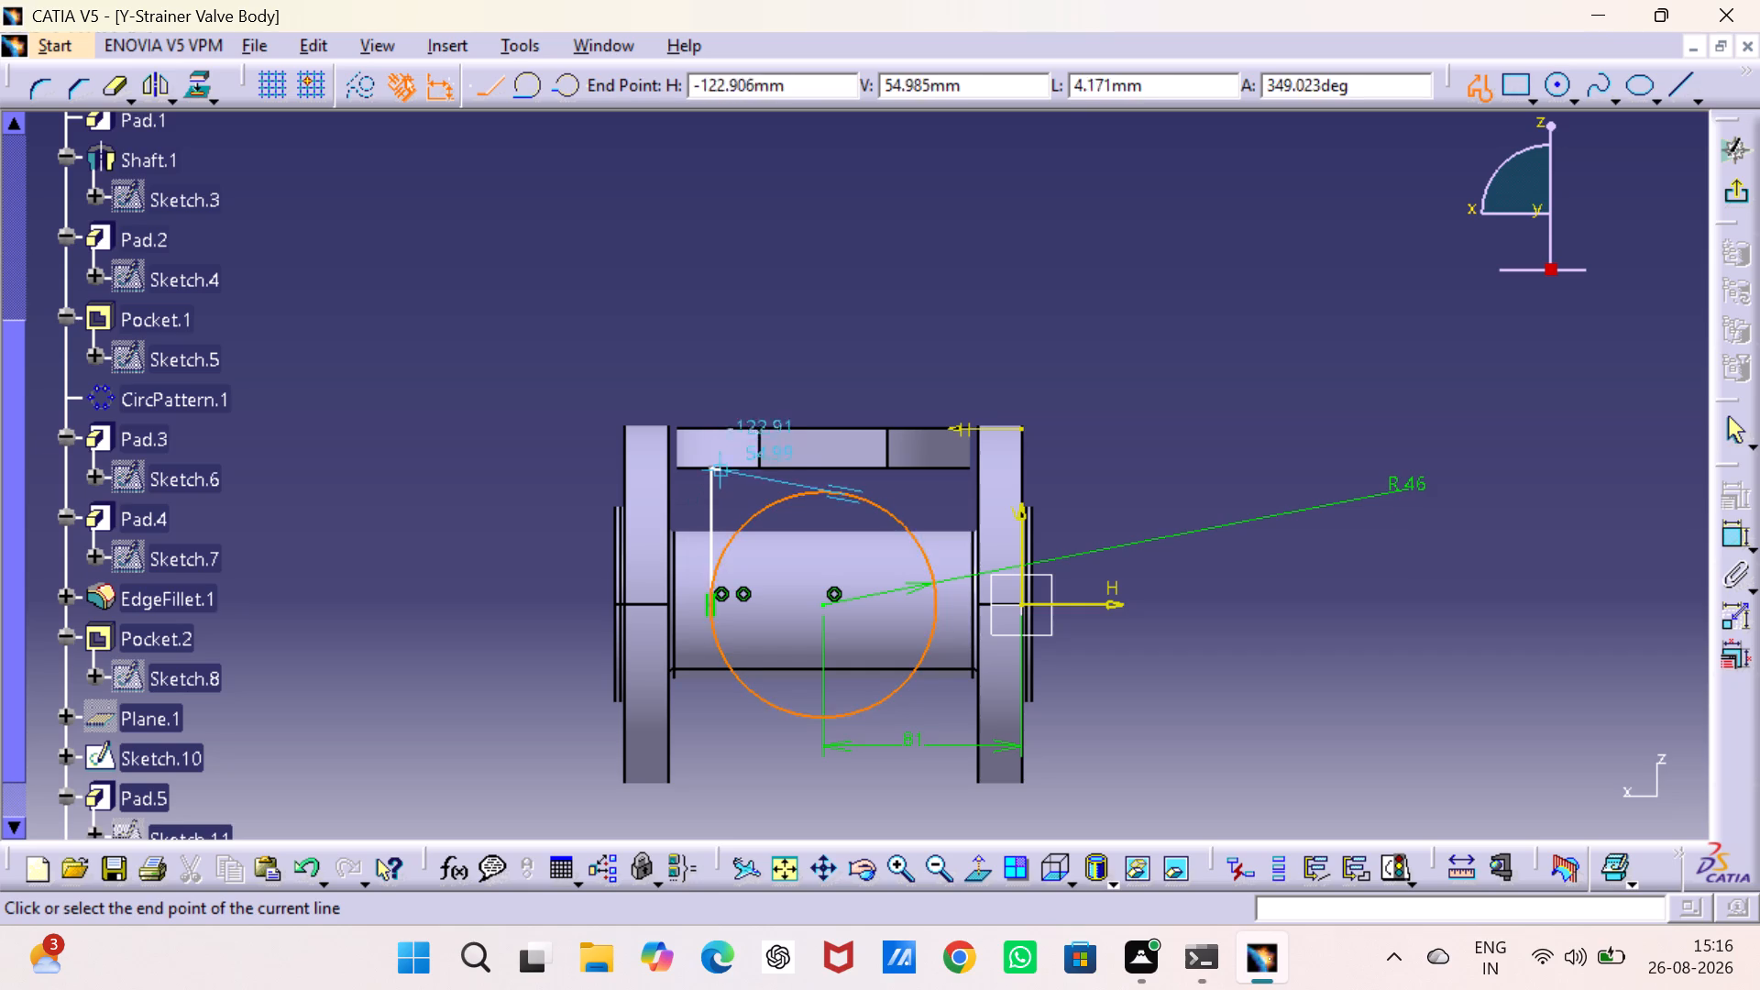
click(934, 606)
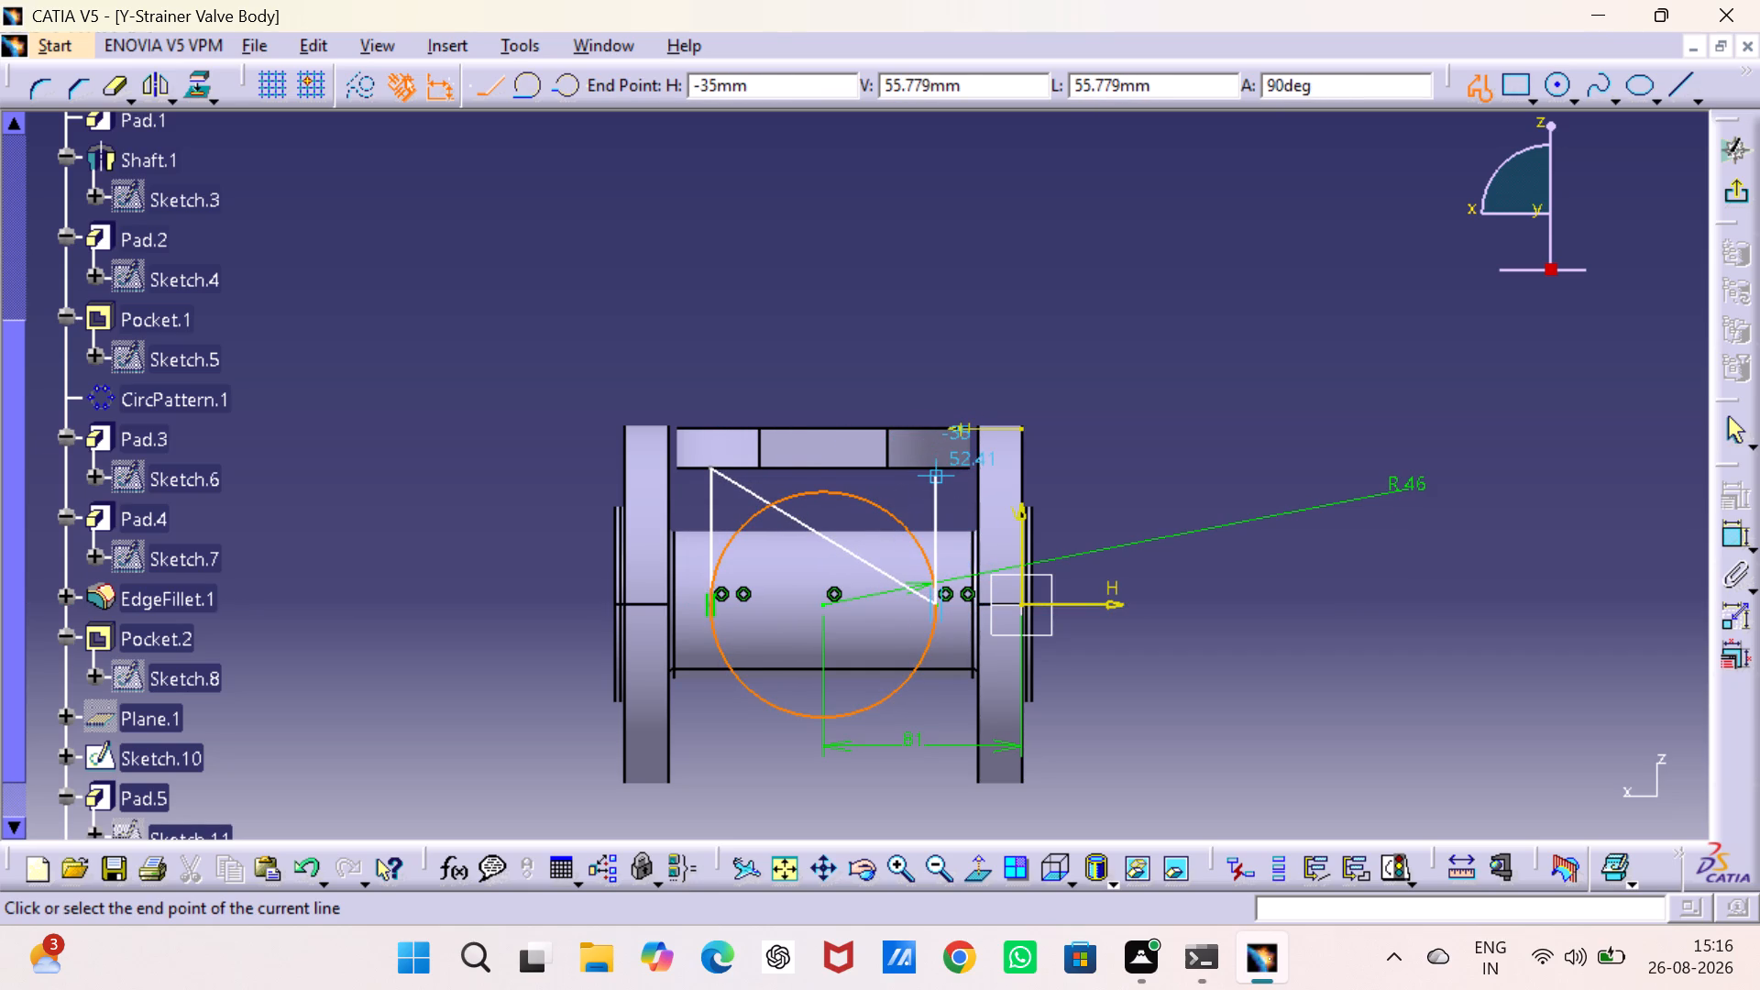
click(936, 468)
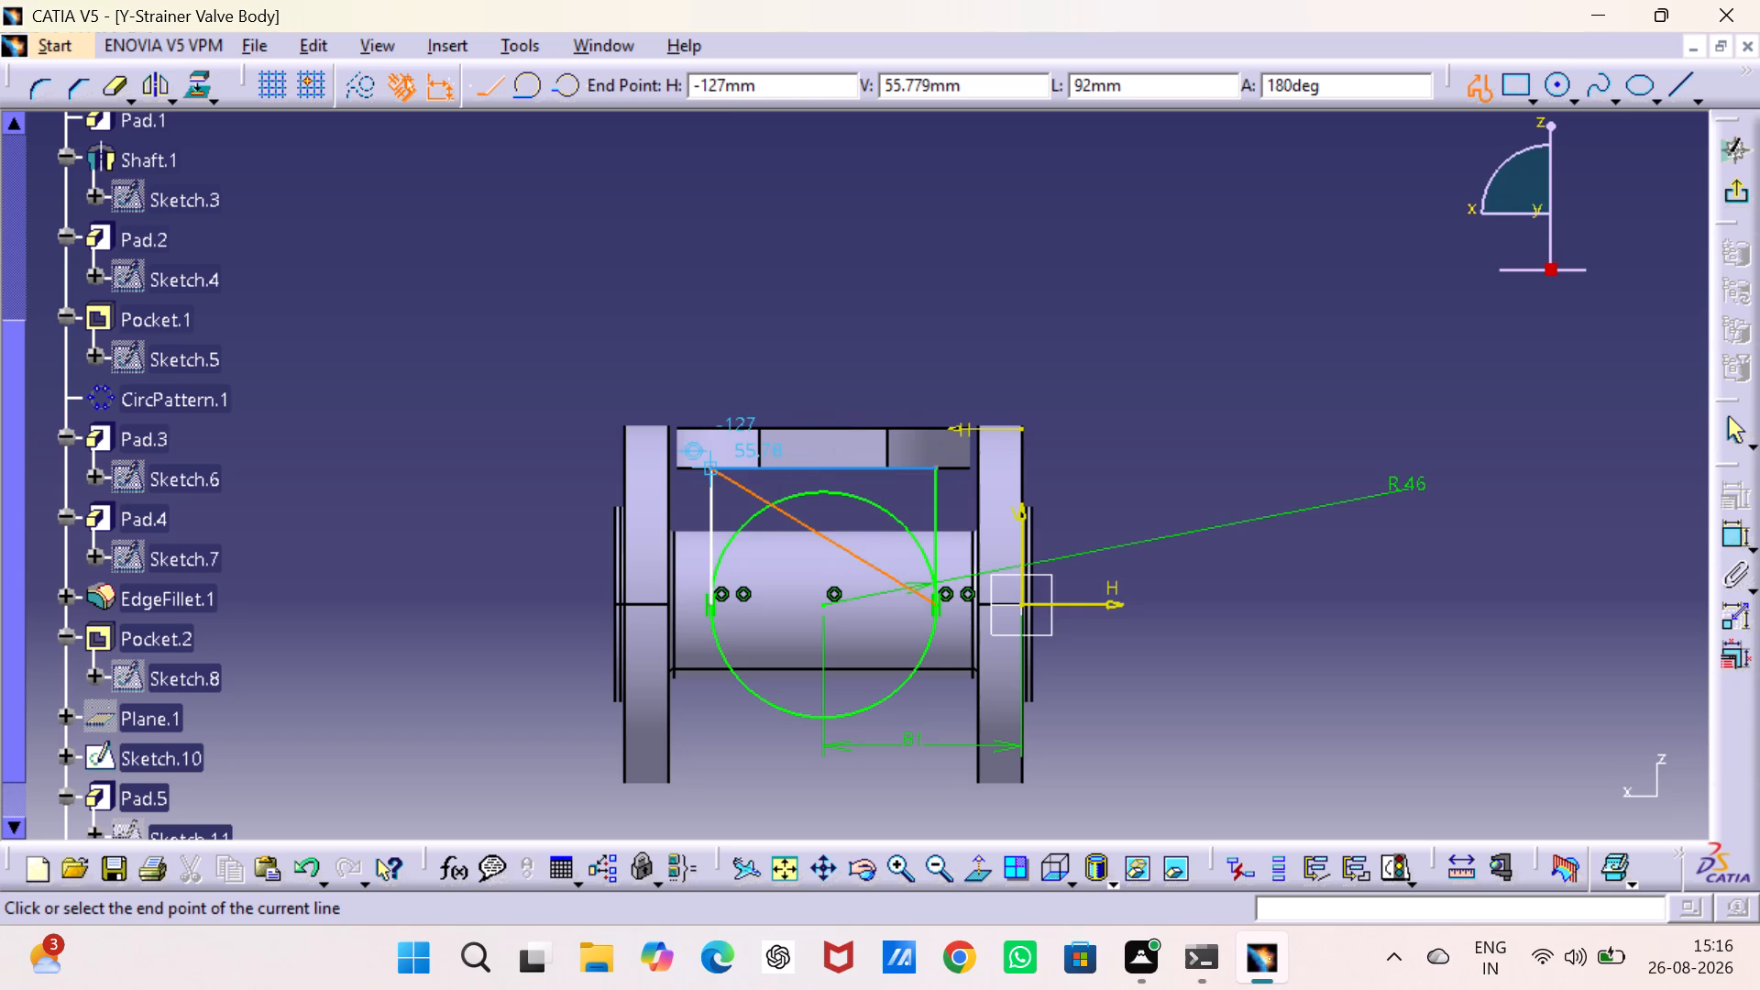
click(712, 467)
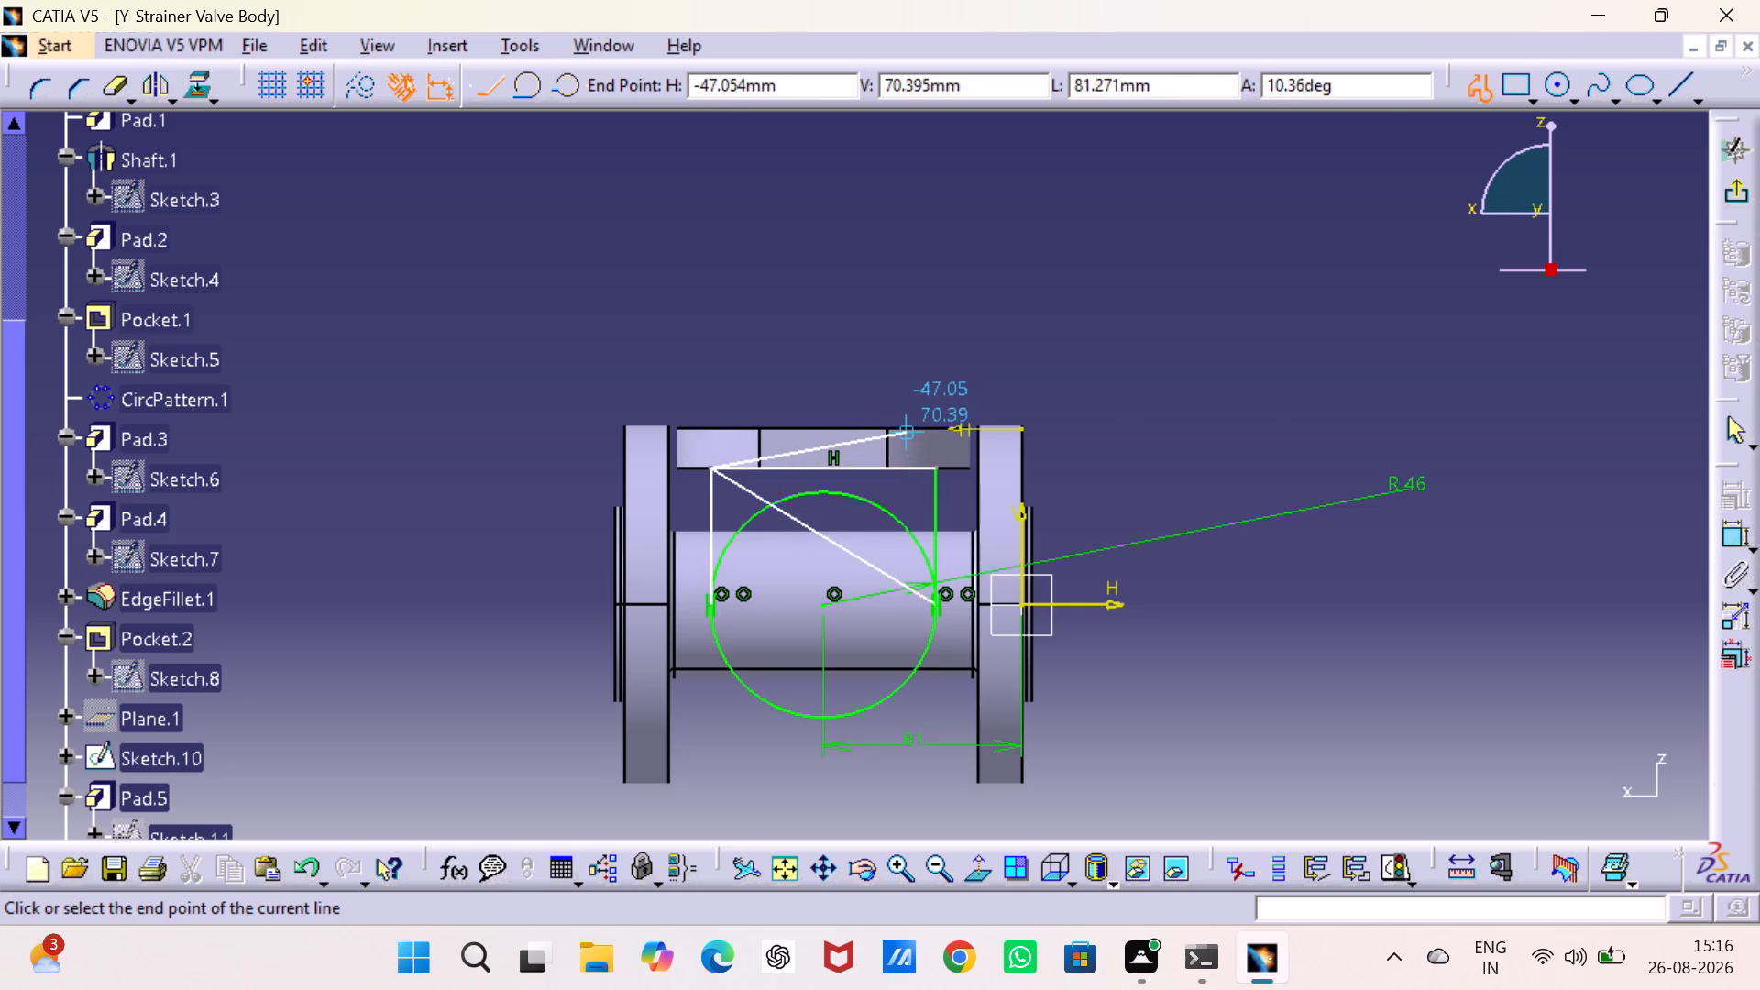
key(Escape)
key(Escape)
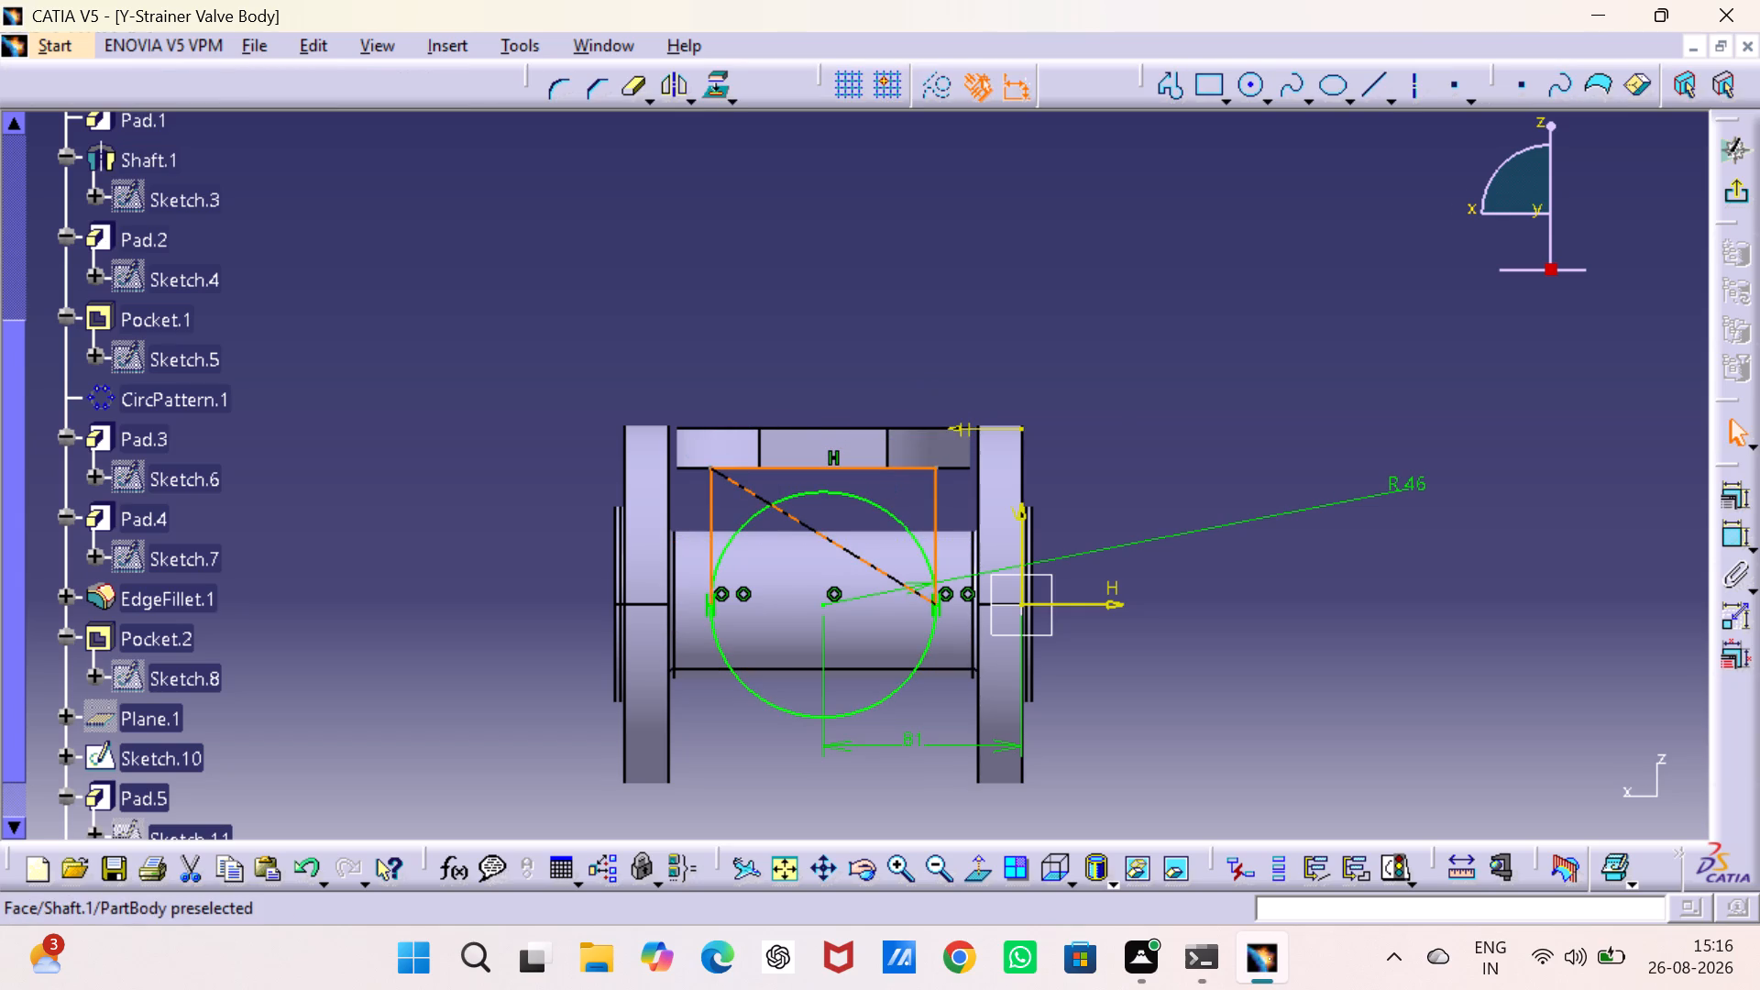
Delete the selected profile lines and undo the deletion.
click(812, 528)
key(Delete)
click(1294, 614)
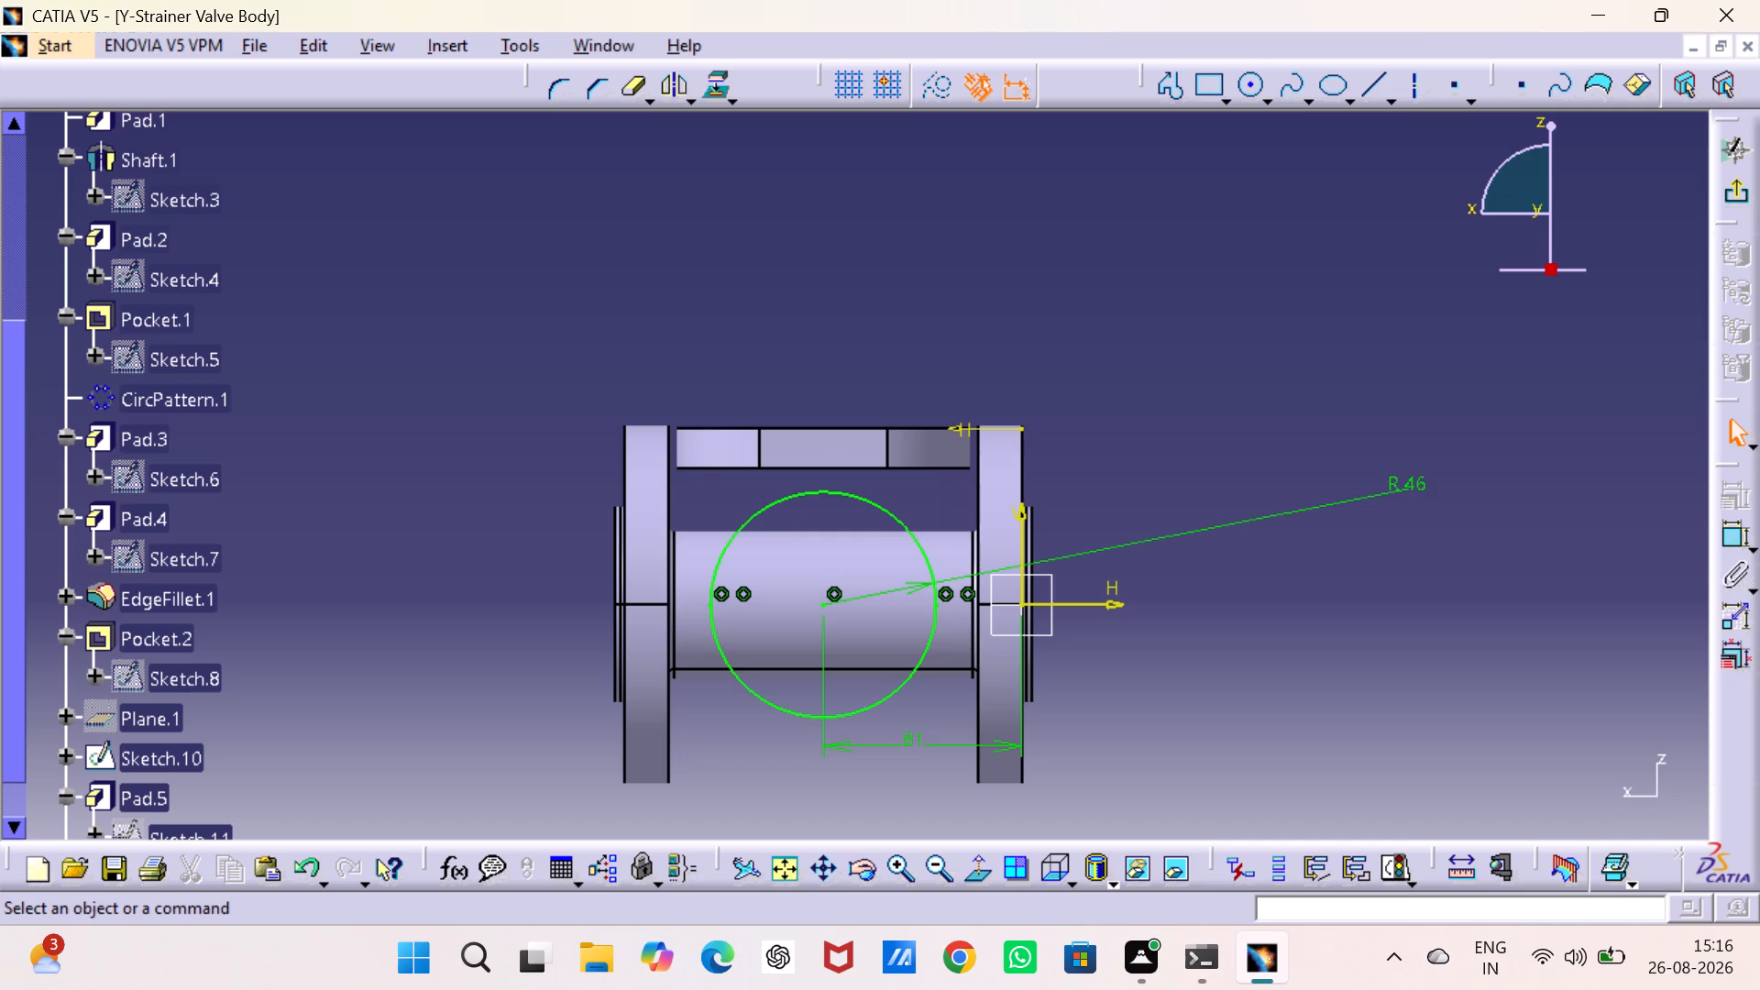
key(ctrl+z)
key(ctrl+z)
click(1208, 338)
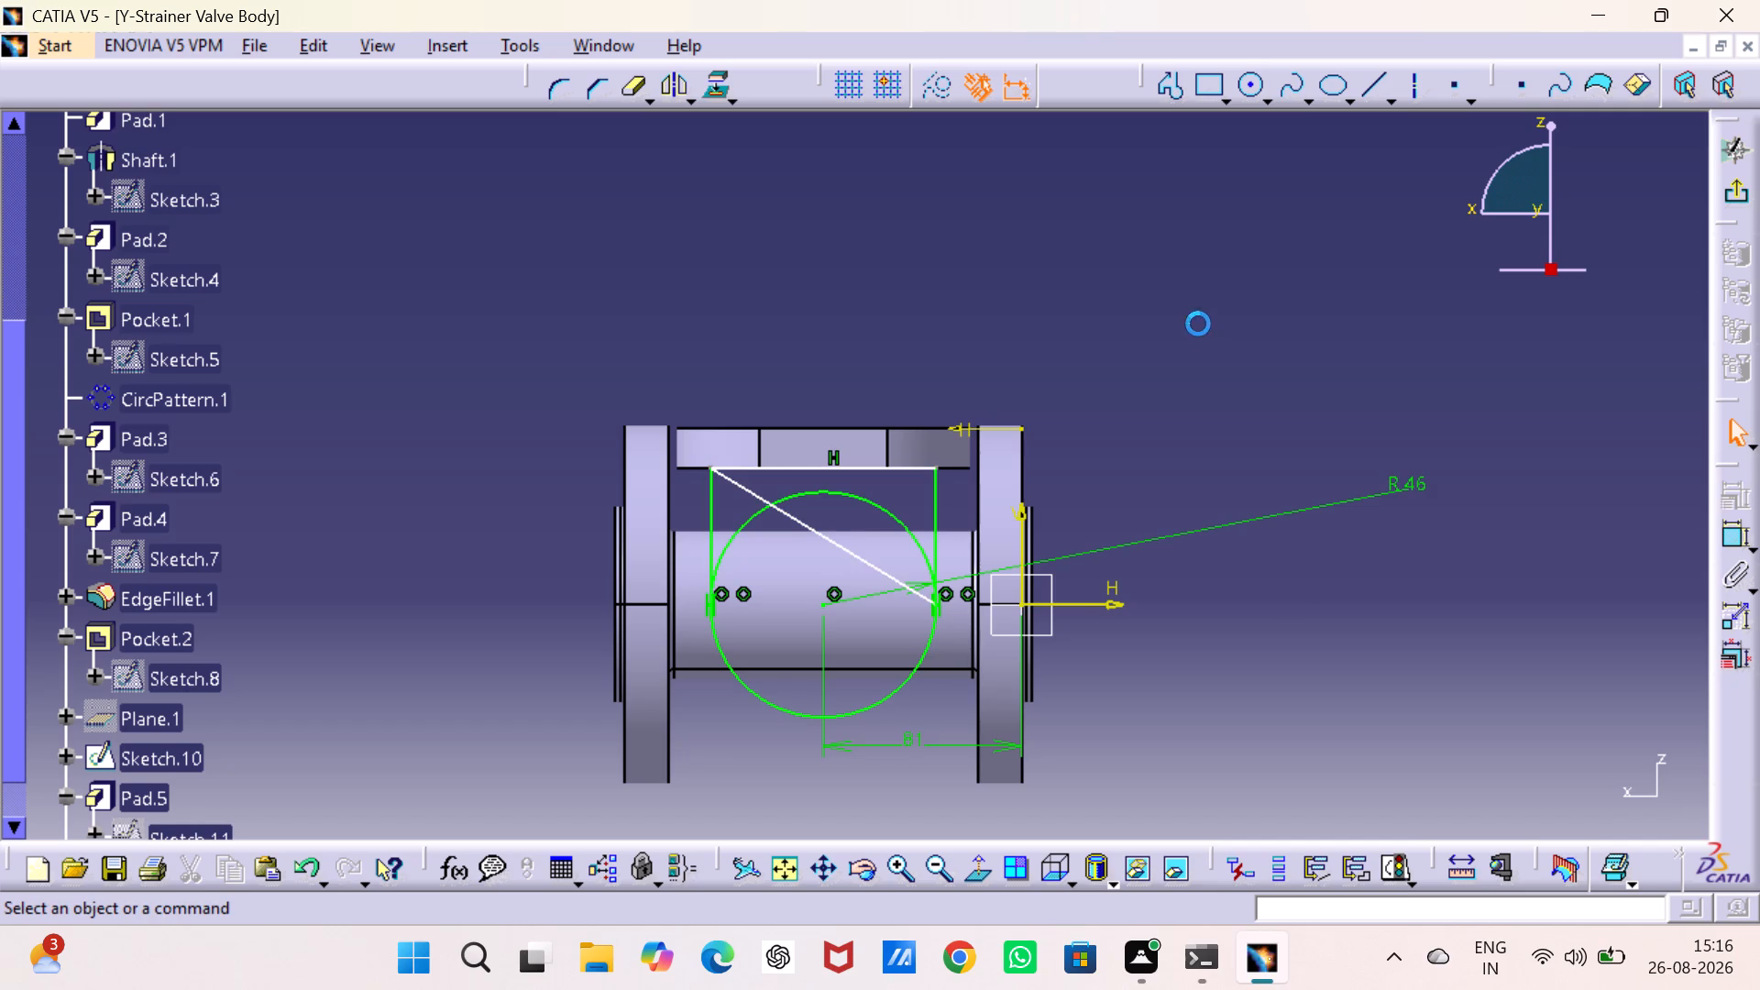
Remove both portions of the diagonal line crossing the circle with Quick Trim.
click(631, 75)
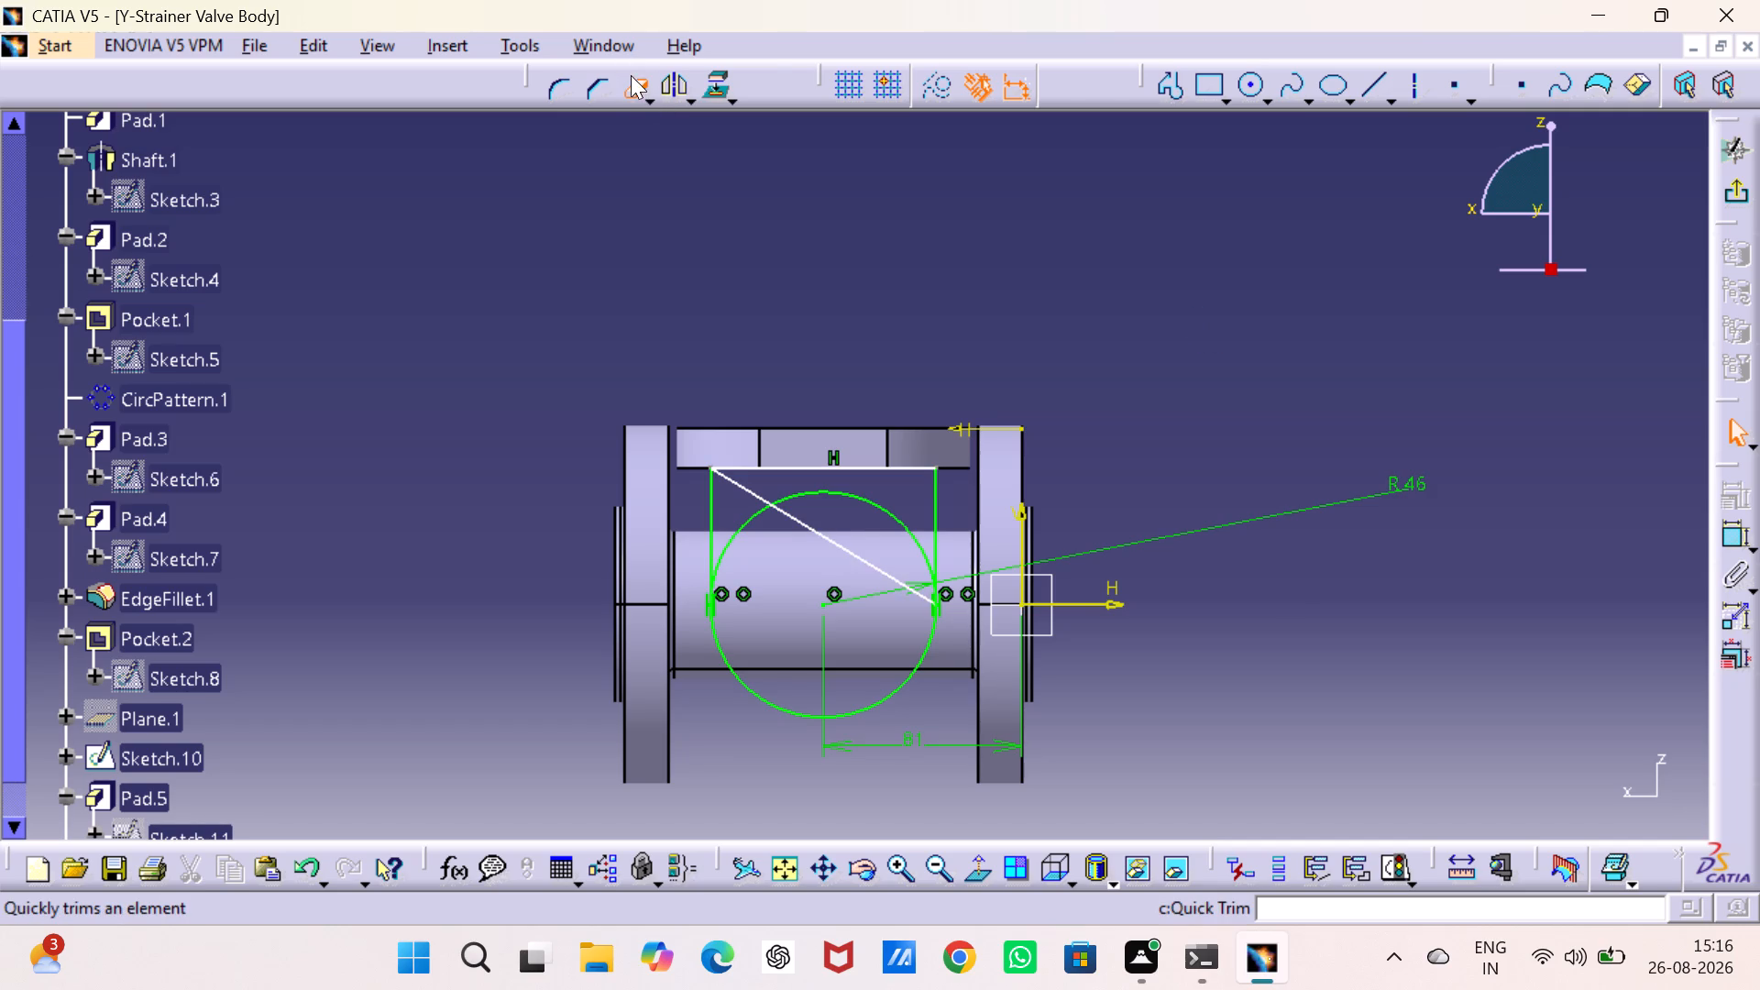
click(738, 481)
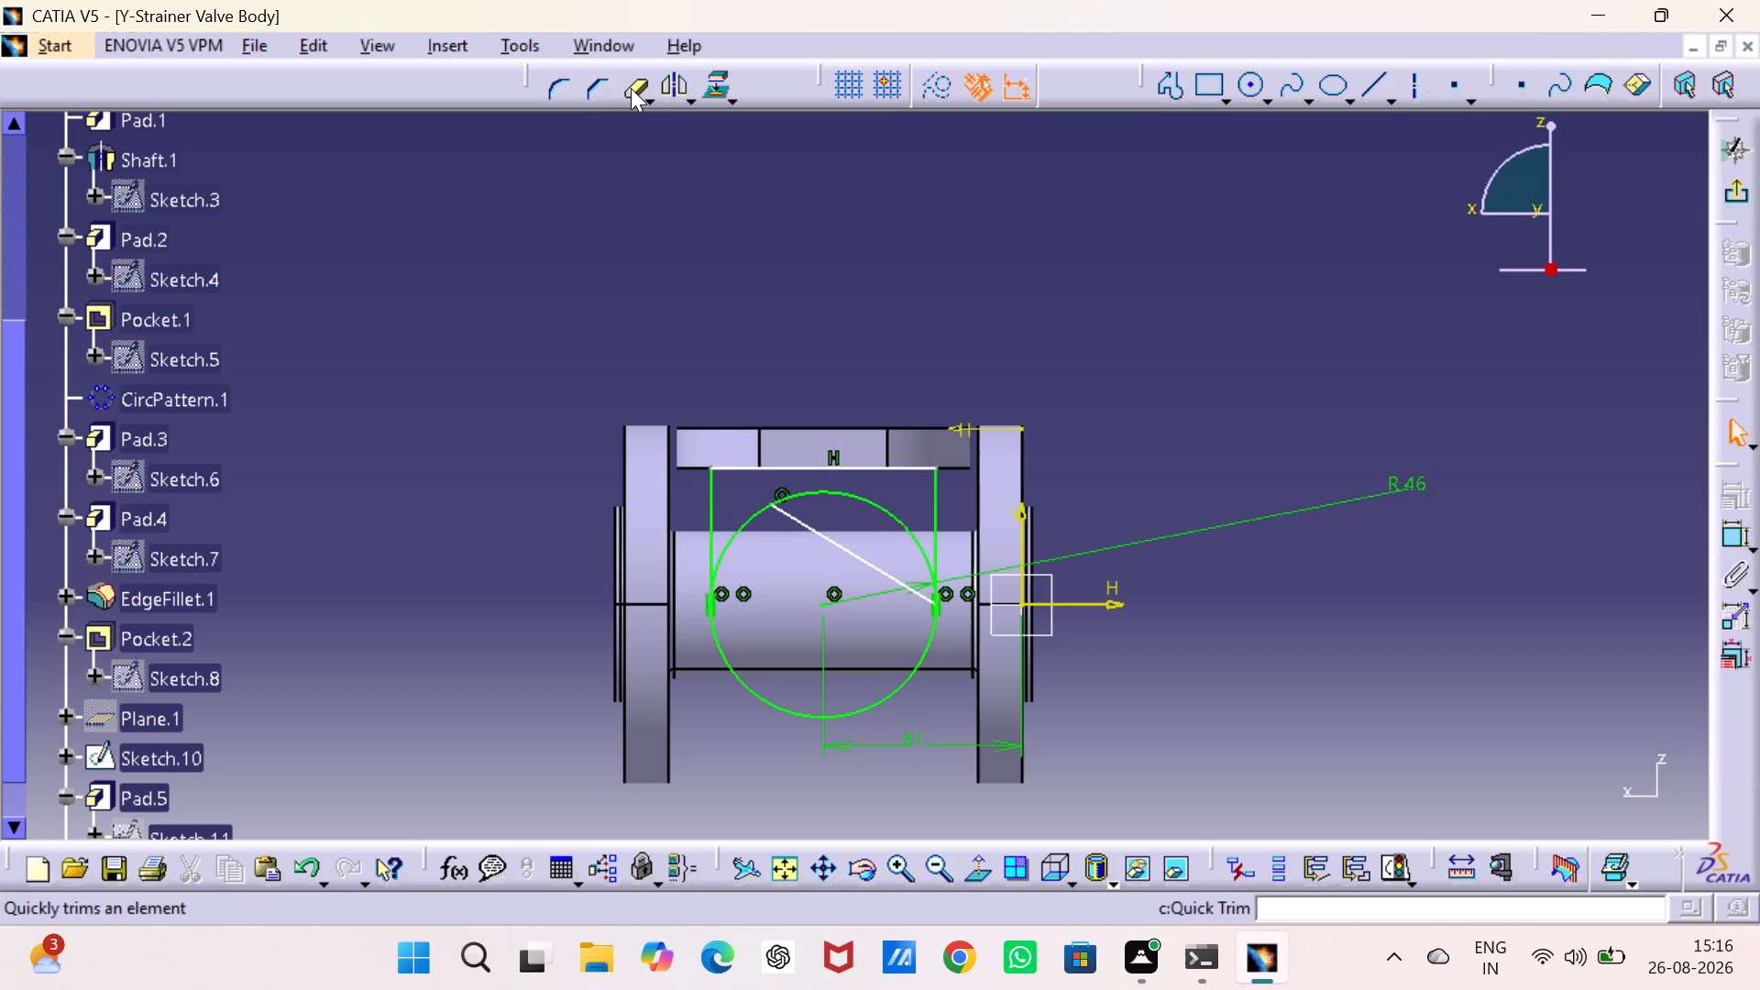
click(626, 91)
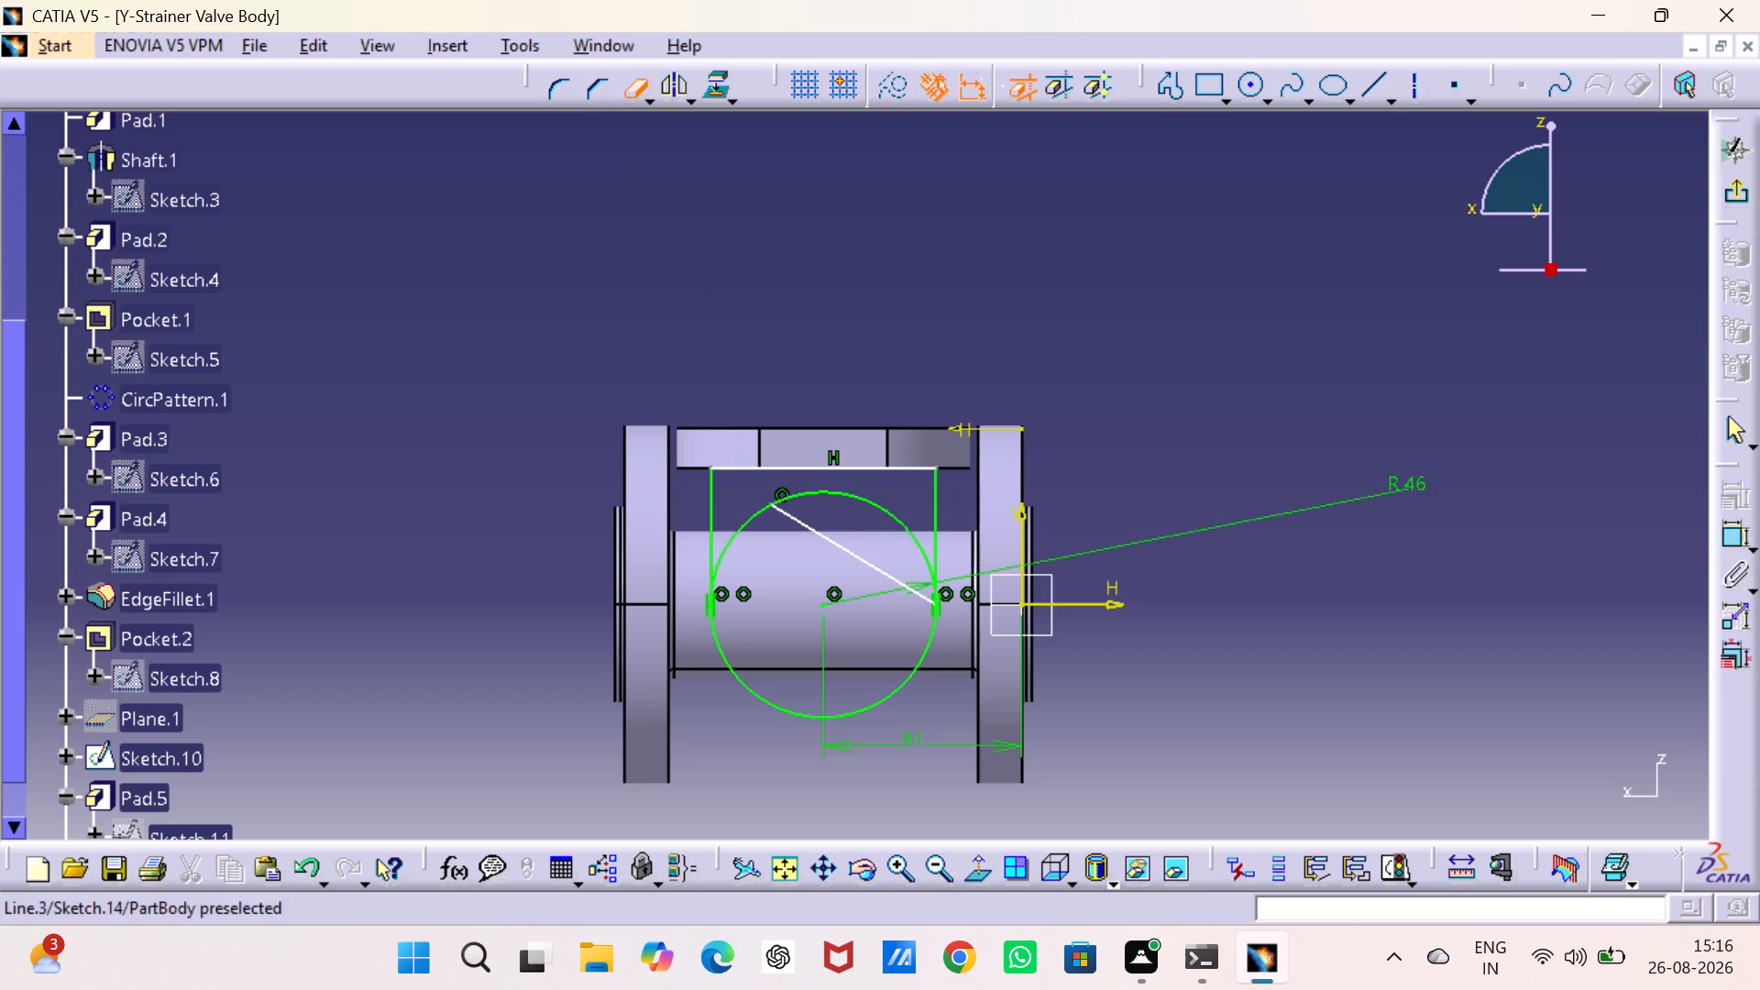
click(840, 542)
click(1183, 369)
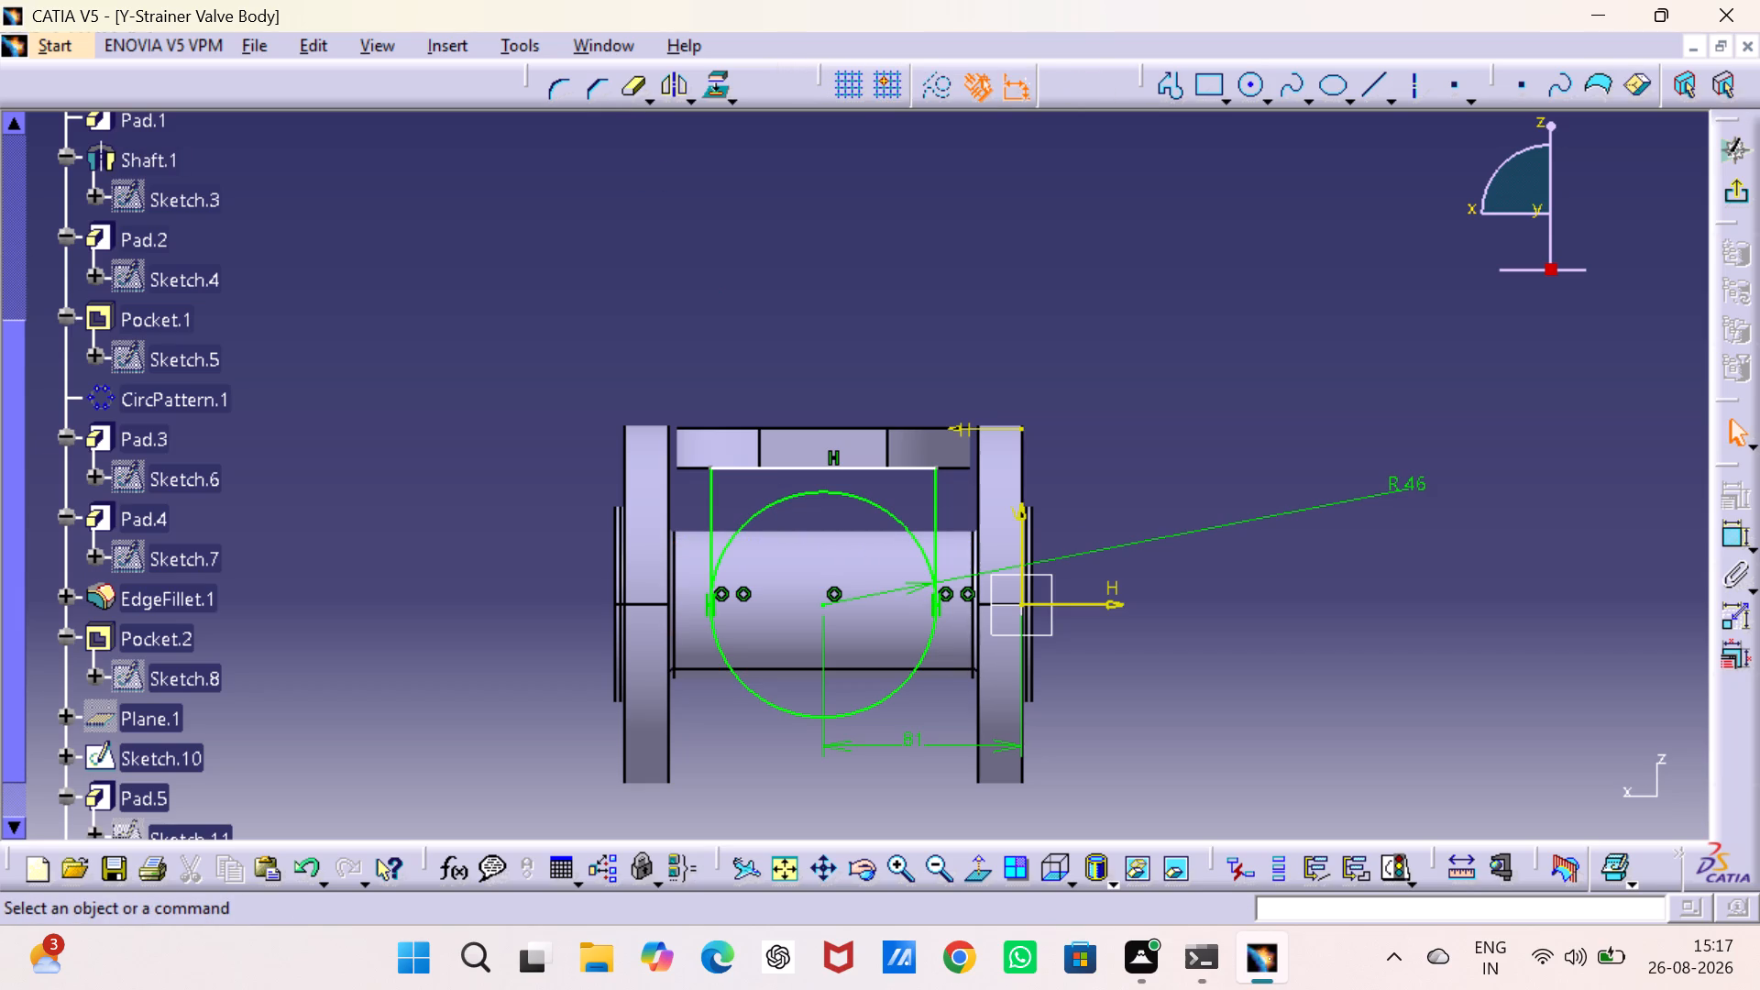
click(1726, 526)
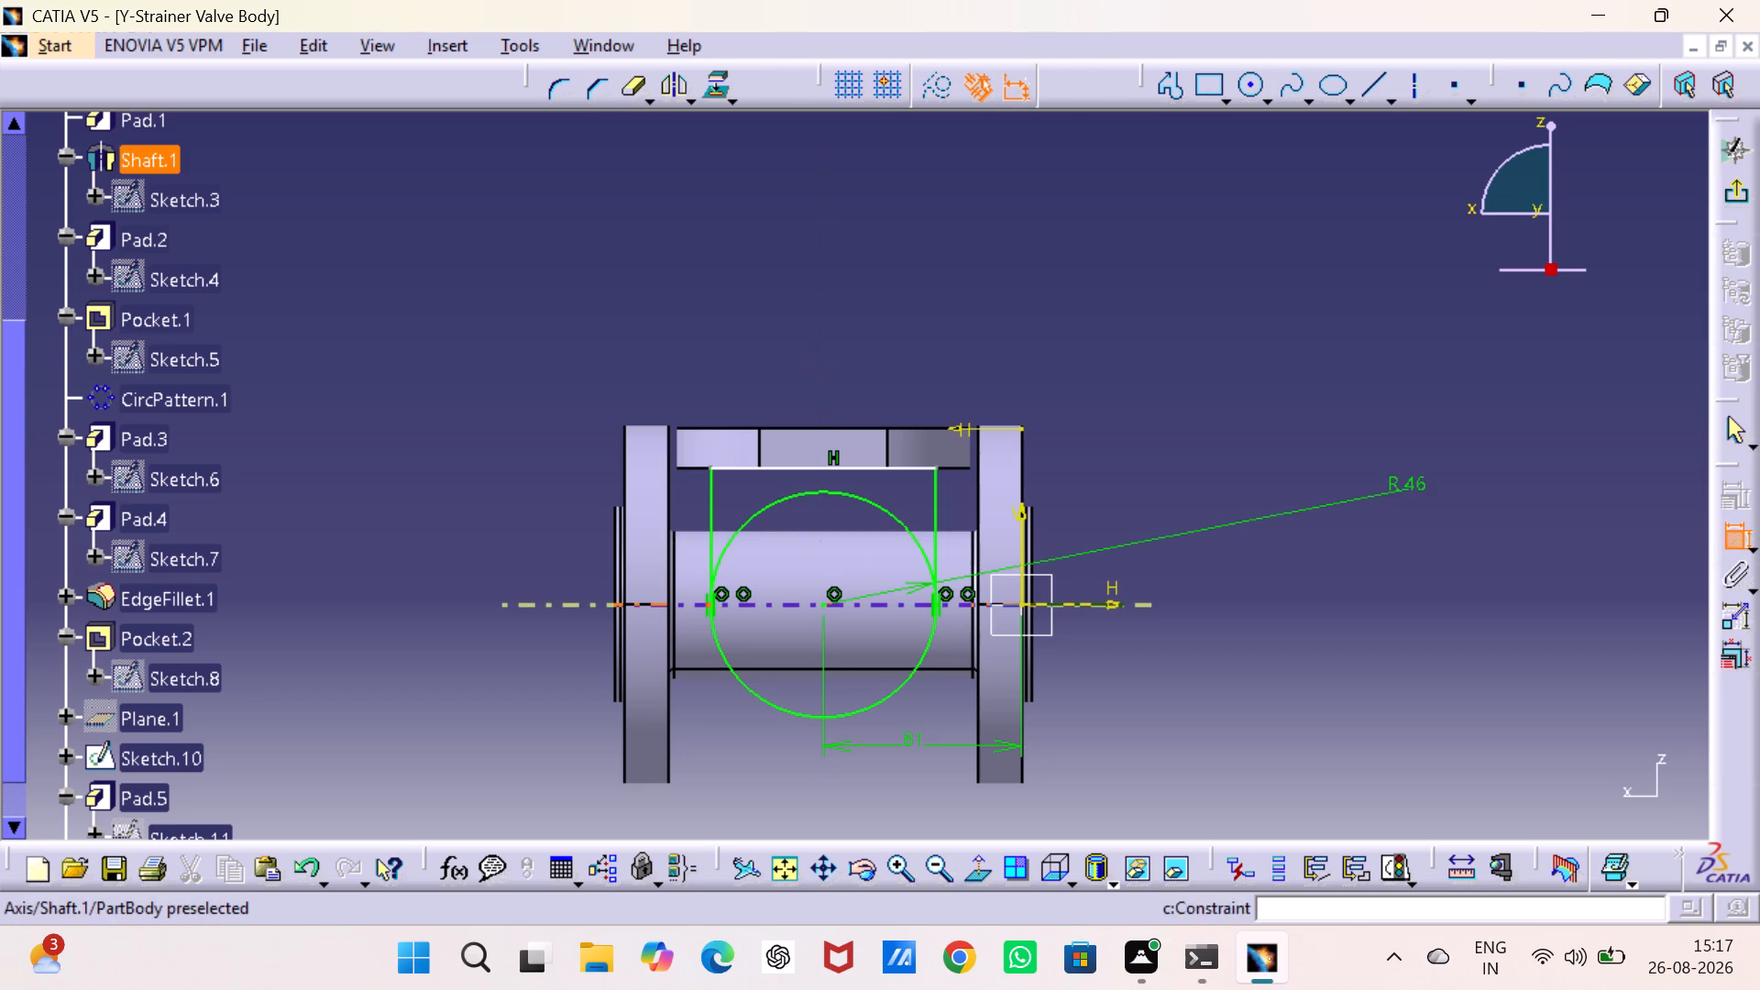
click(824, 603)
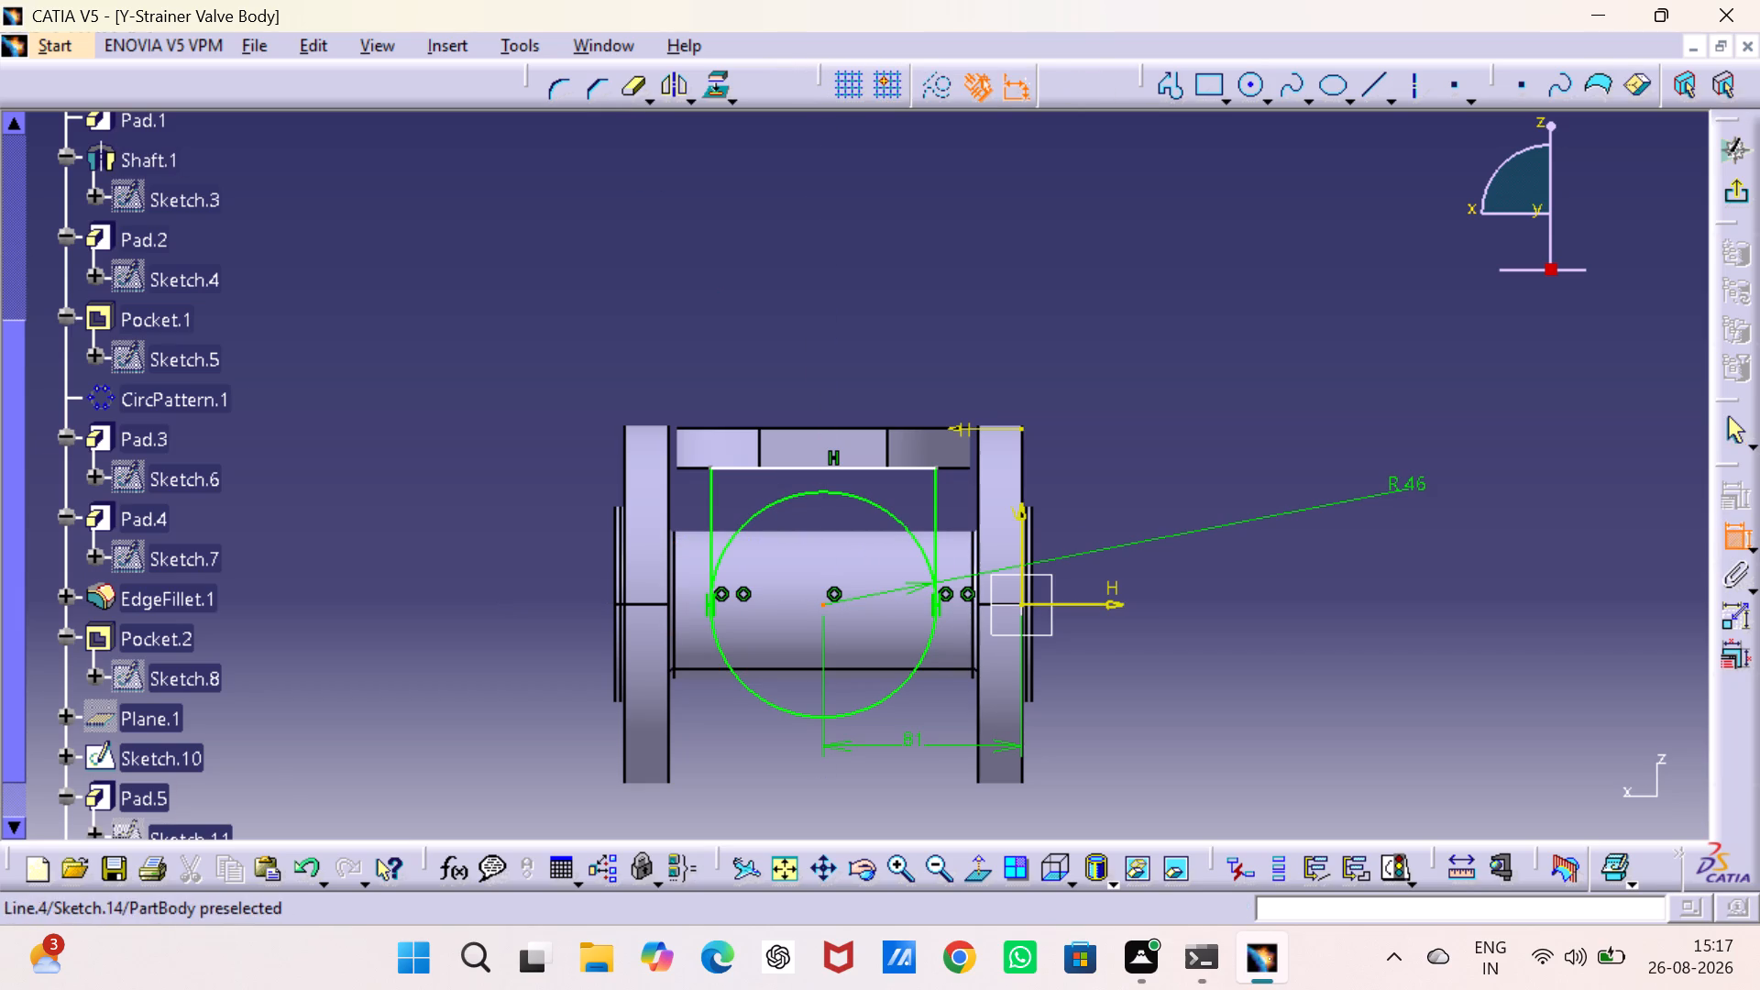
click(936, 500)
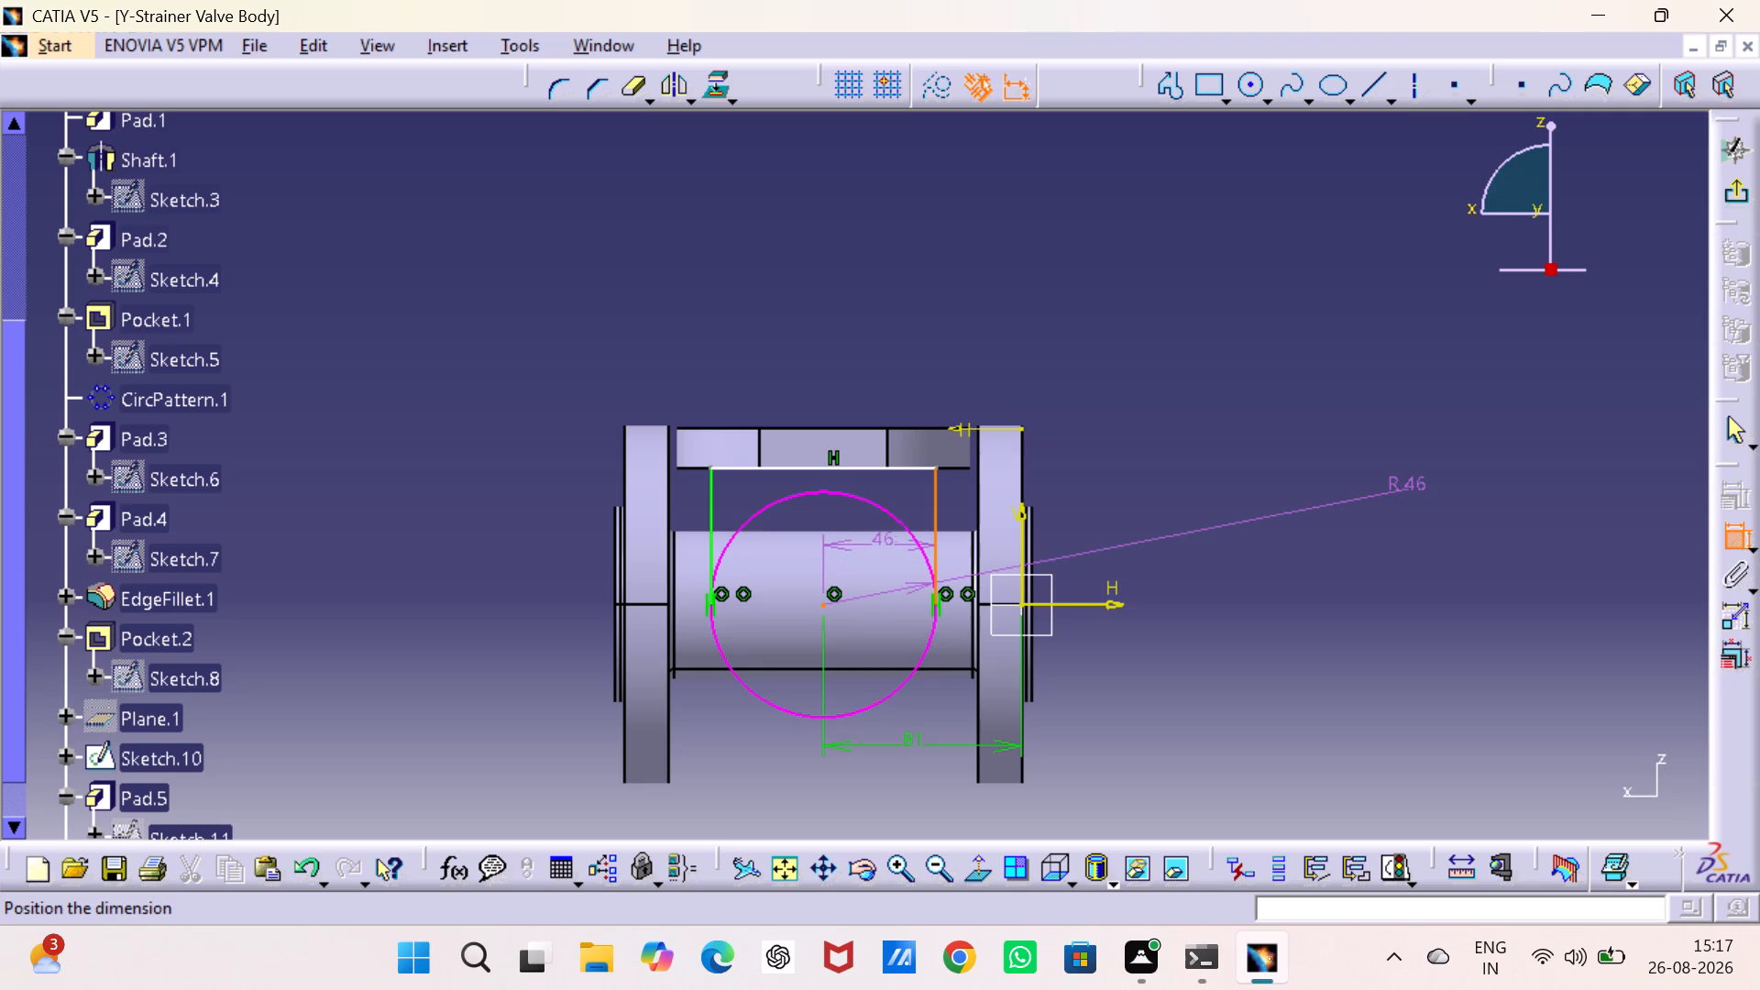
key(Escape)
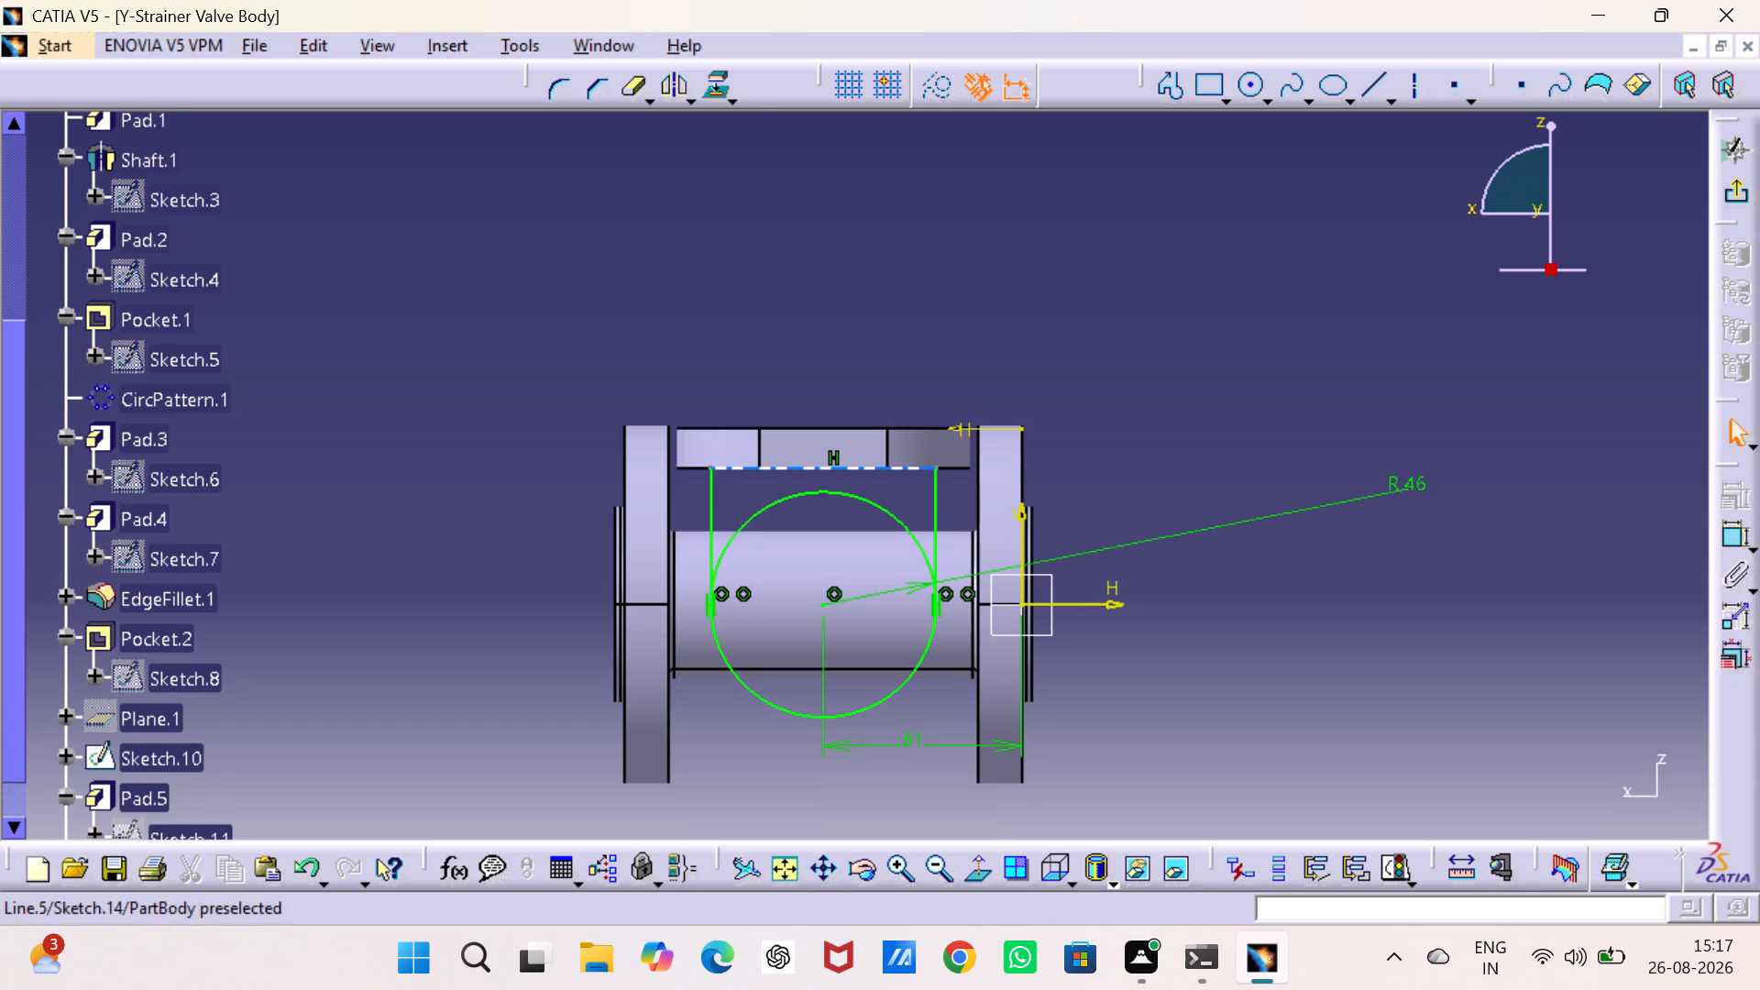
Quick Trim the upper half of the circle, leaving a closed U-shaped profile.
click(628, 91)
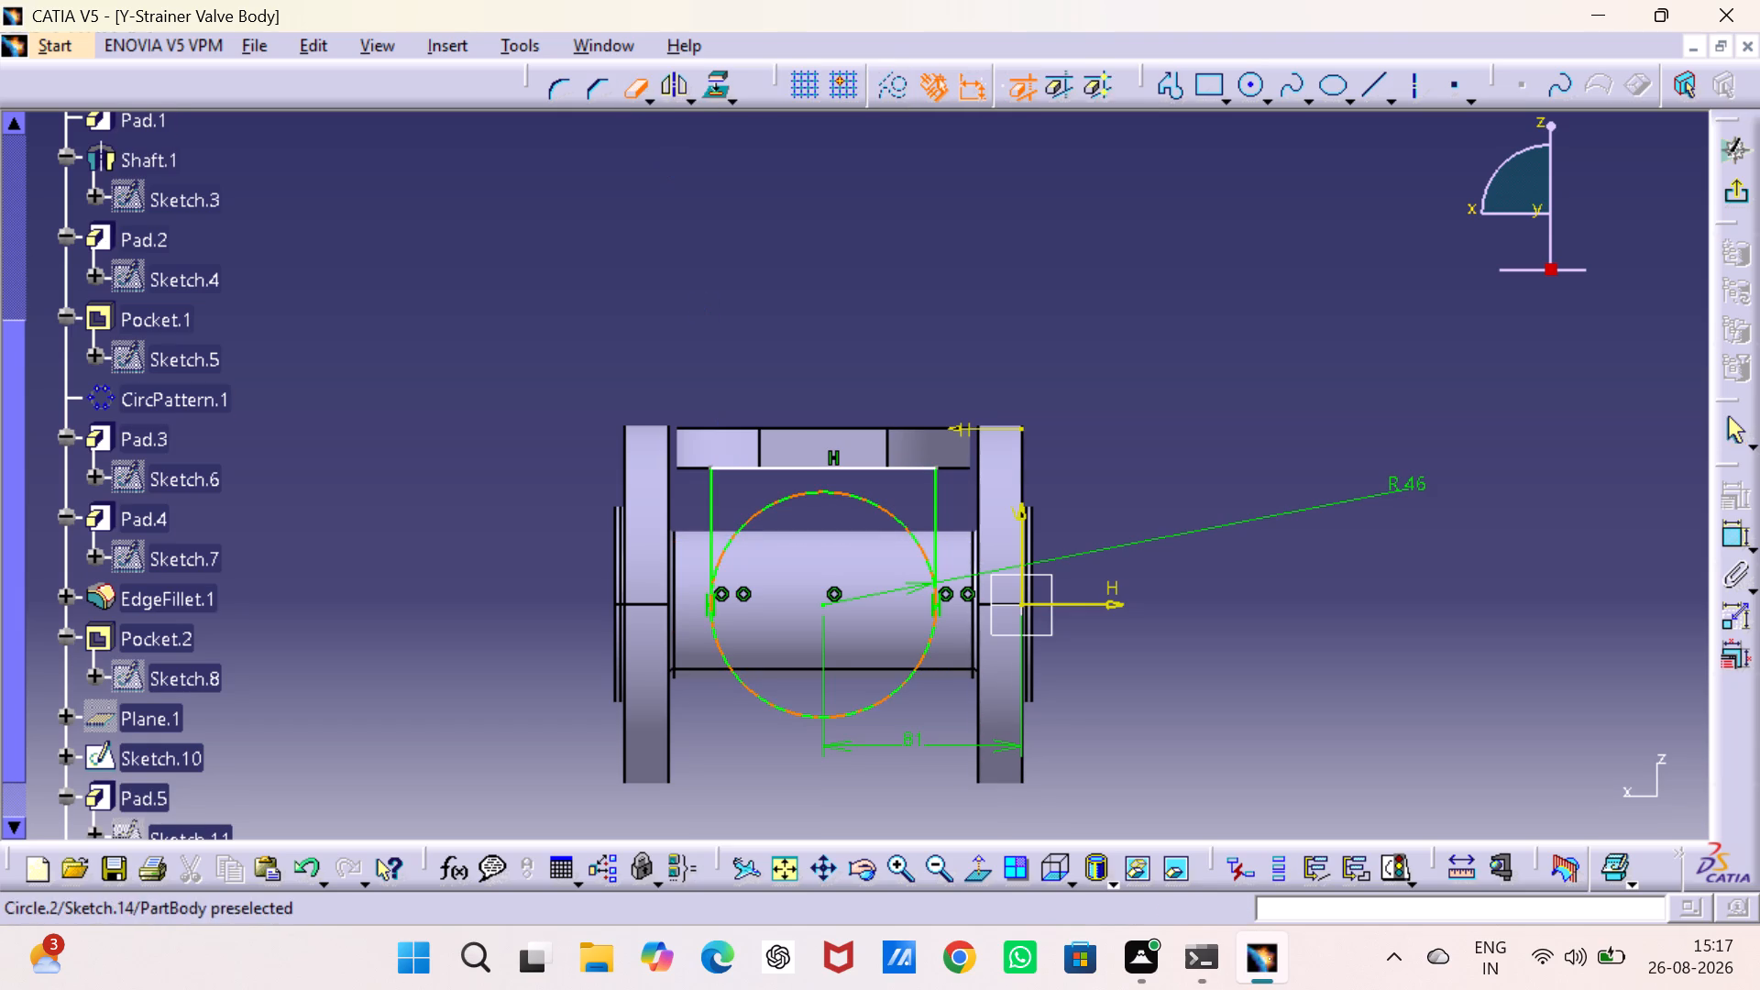
click(776, 499)
click(1352, 409)
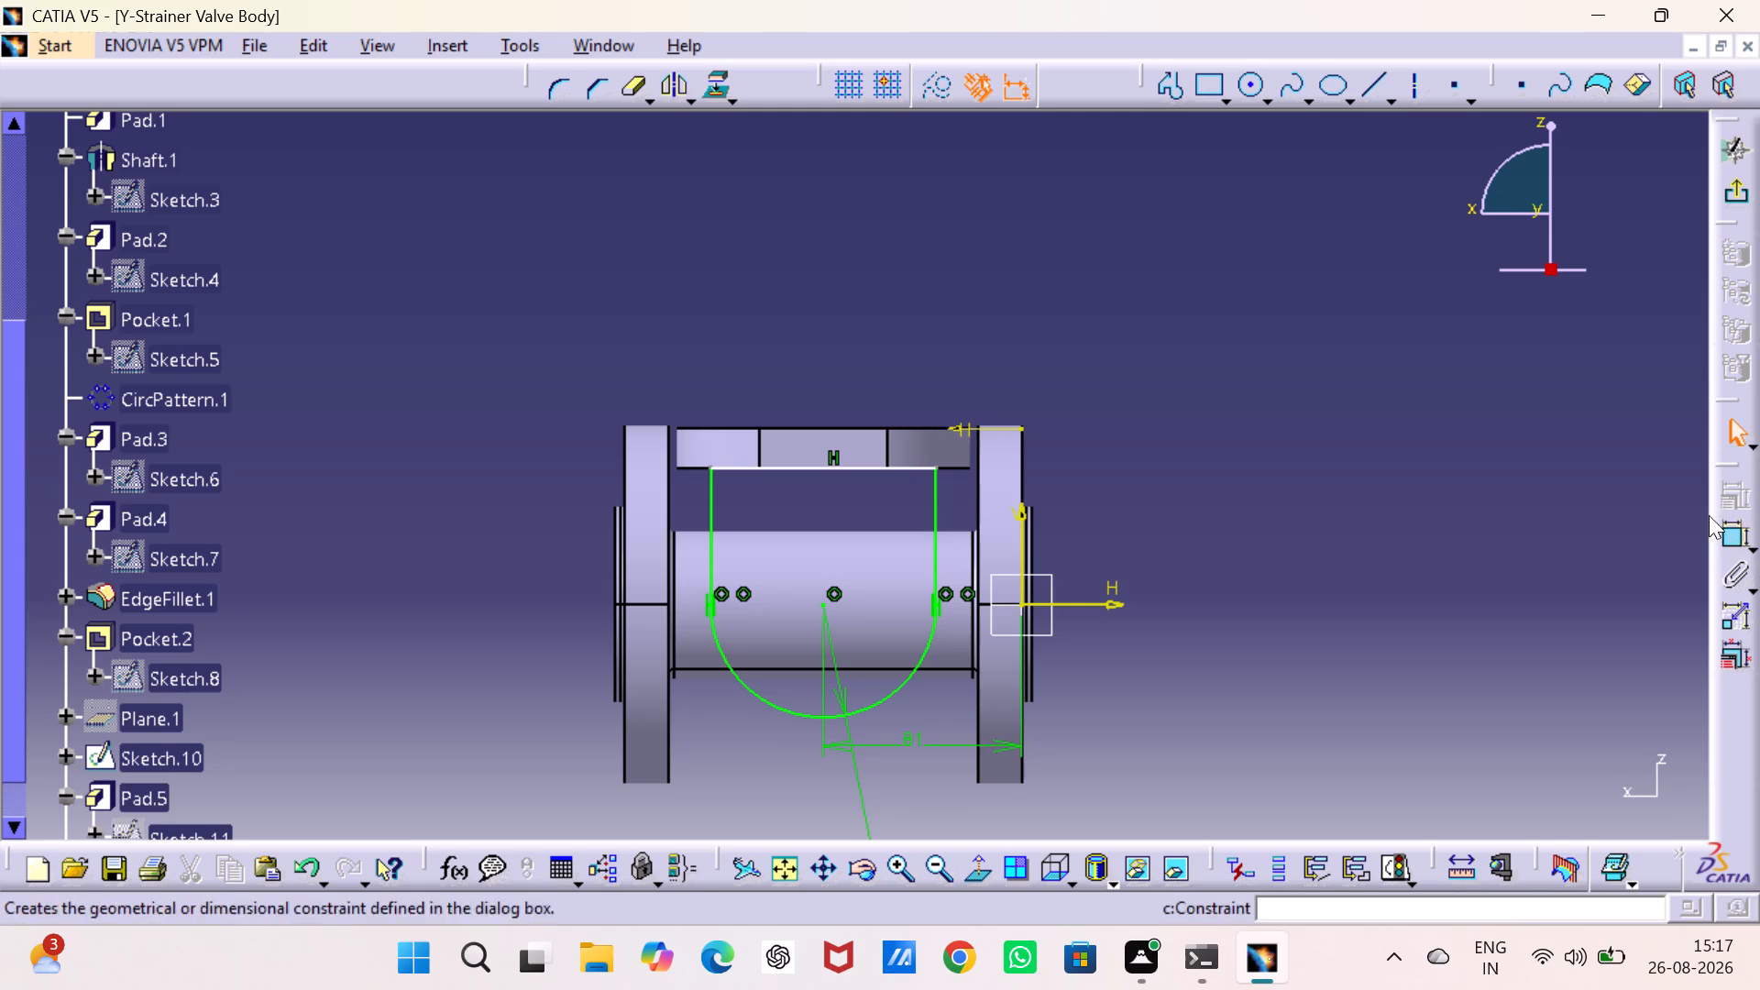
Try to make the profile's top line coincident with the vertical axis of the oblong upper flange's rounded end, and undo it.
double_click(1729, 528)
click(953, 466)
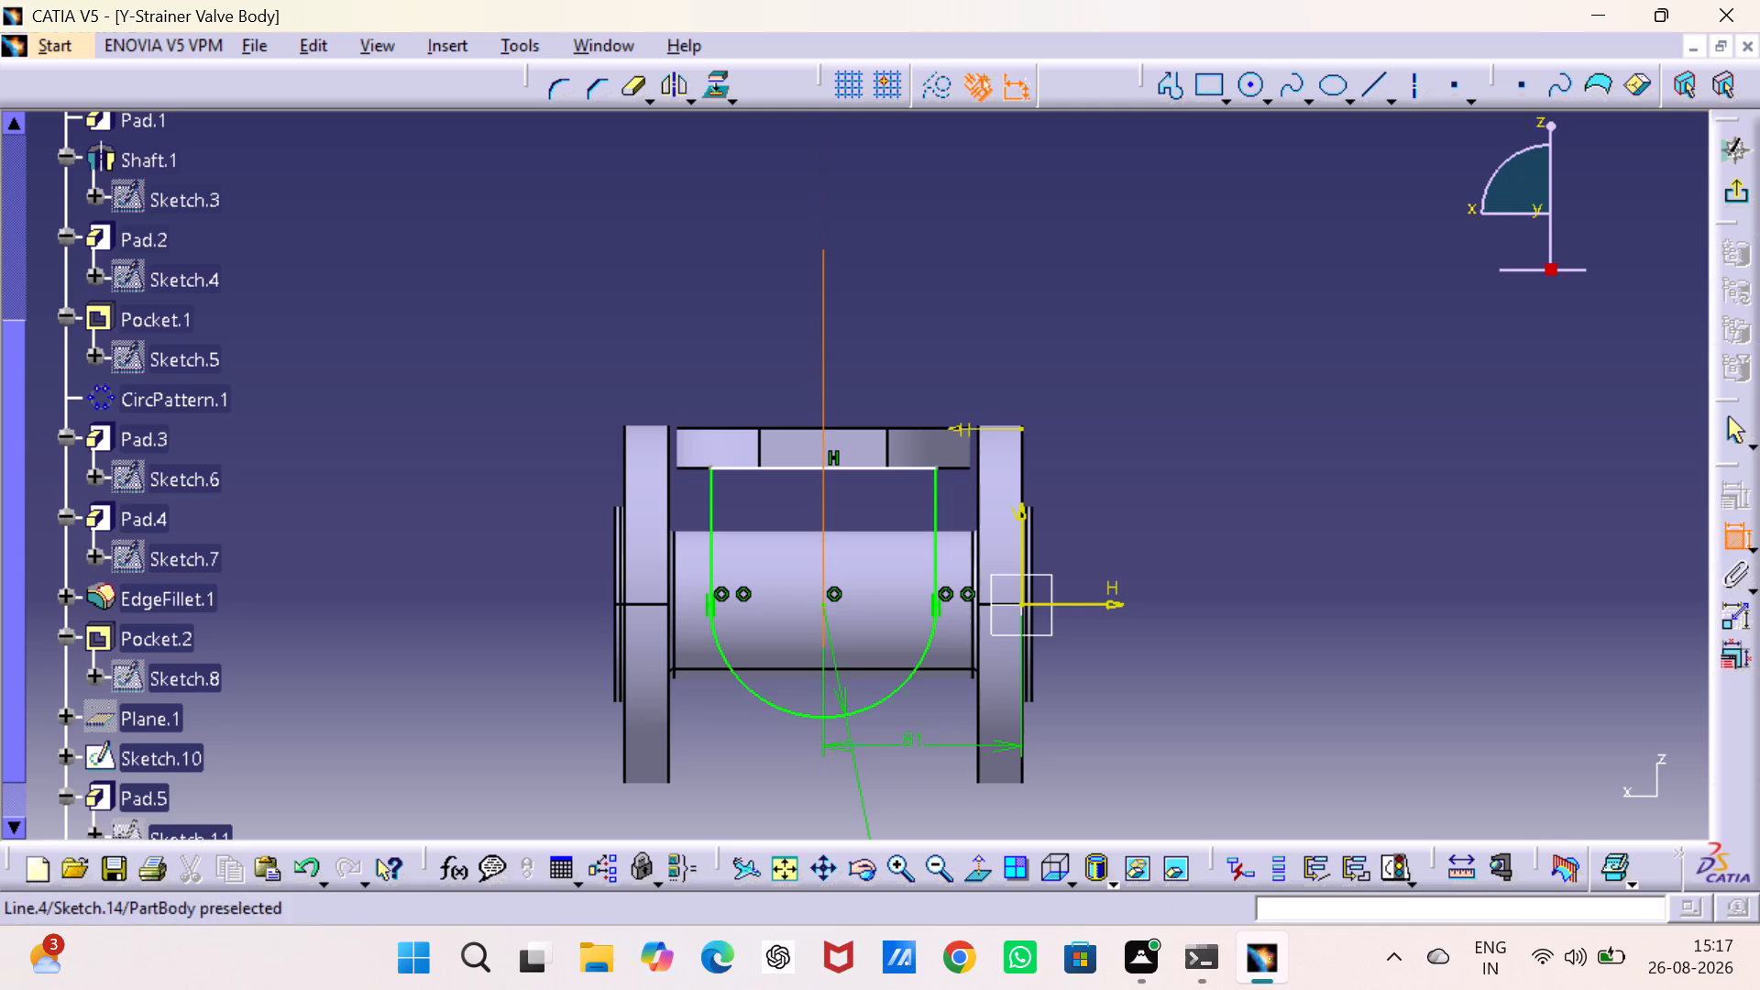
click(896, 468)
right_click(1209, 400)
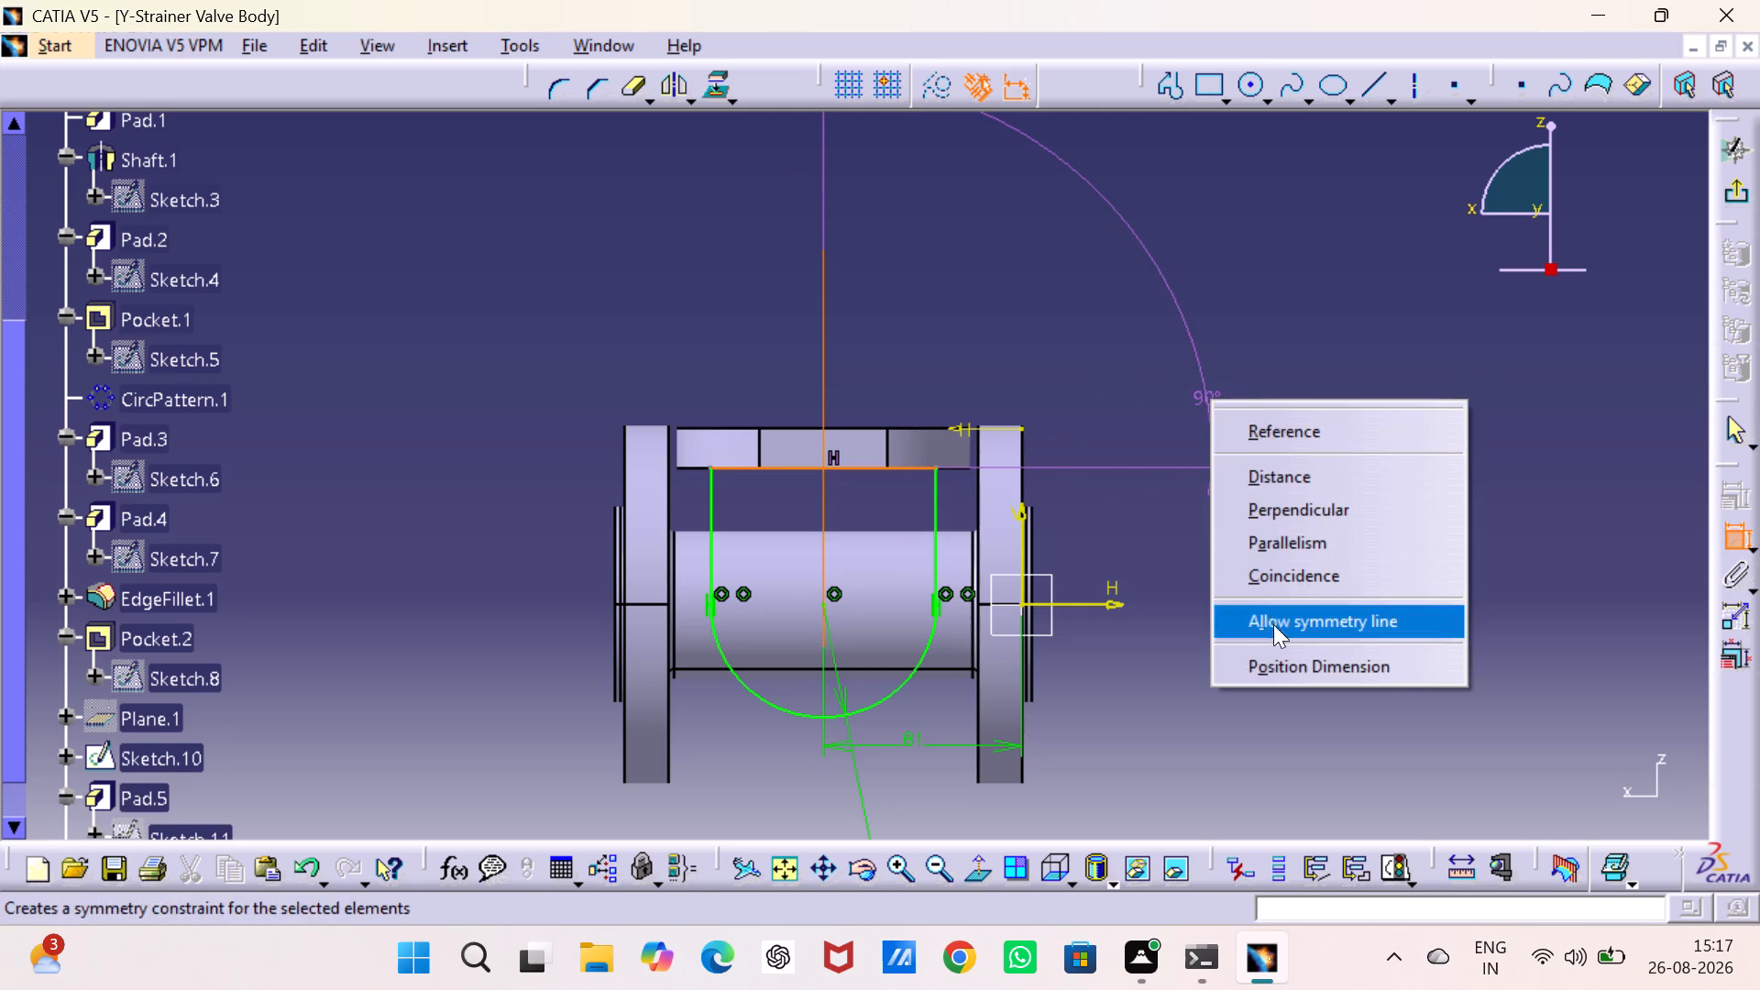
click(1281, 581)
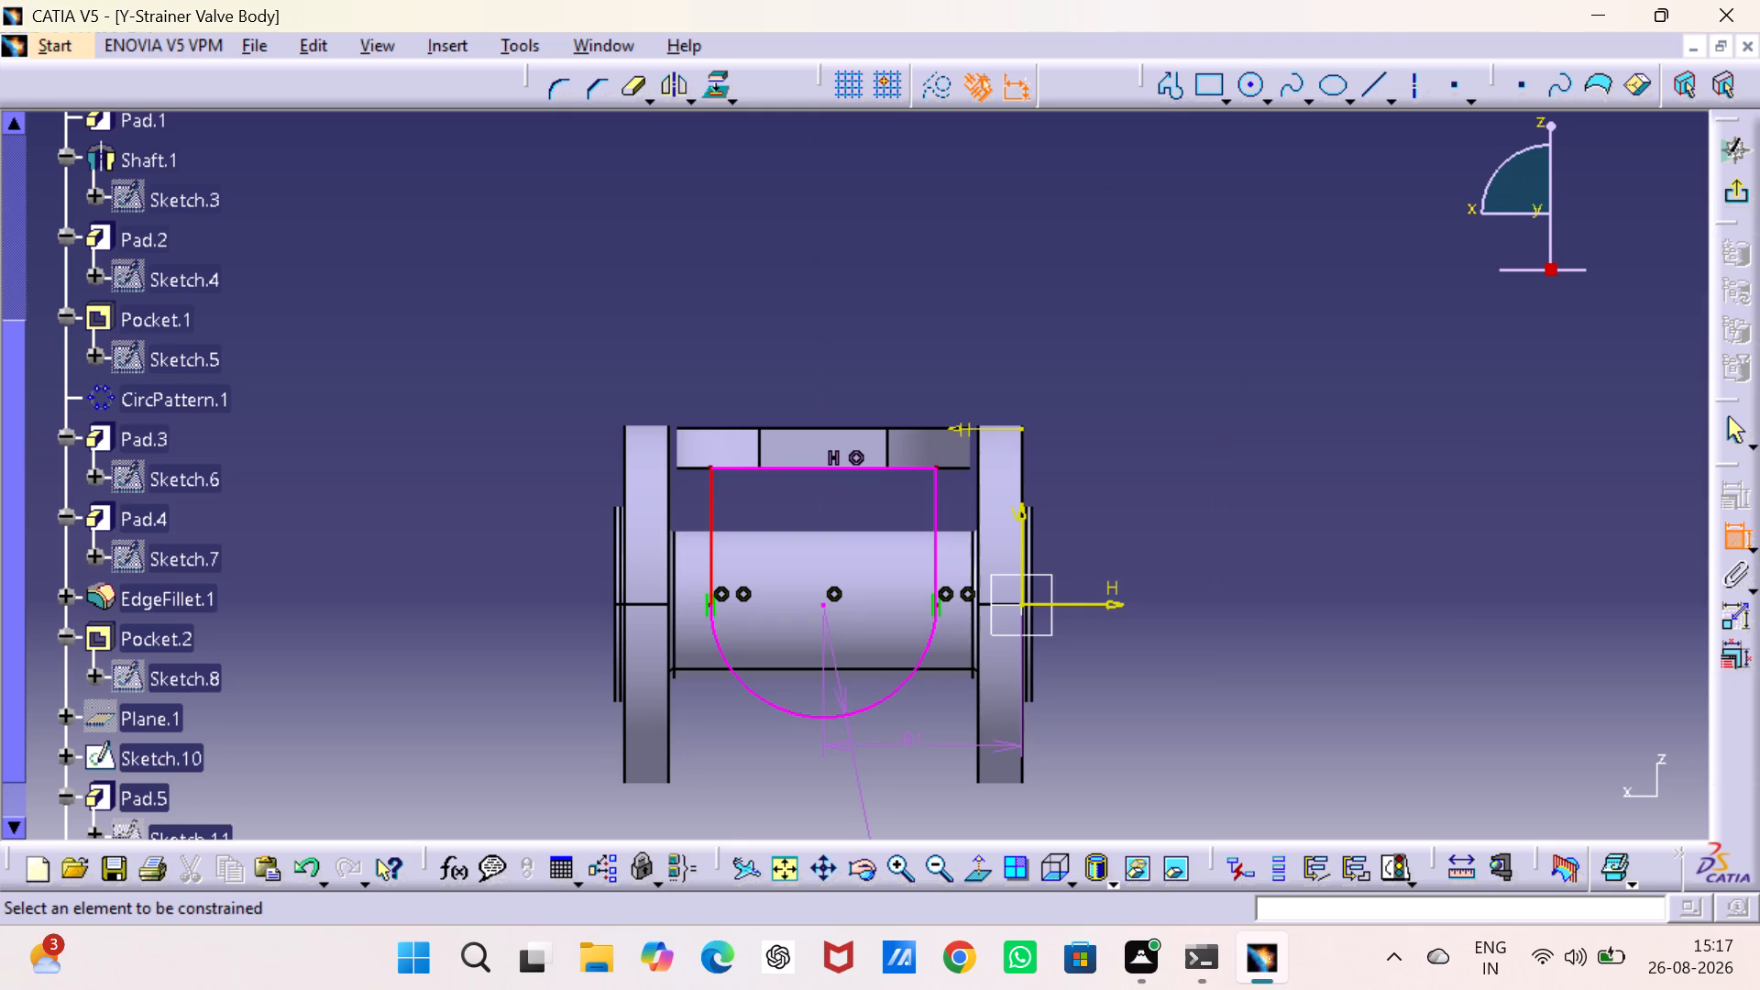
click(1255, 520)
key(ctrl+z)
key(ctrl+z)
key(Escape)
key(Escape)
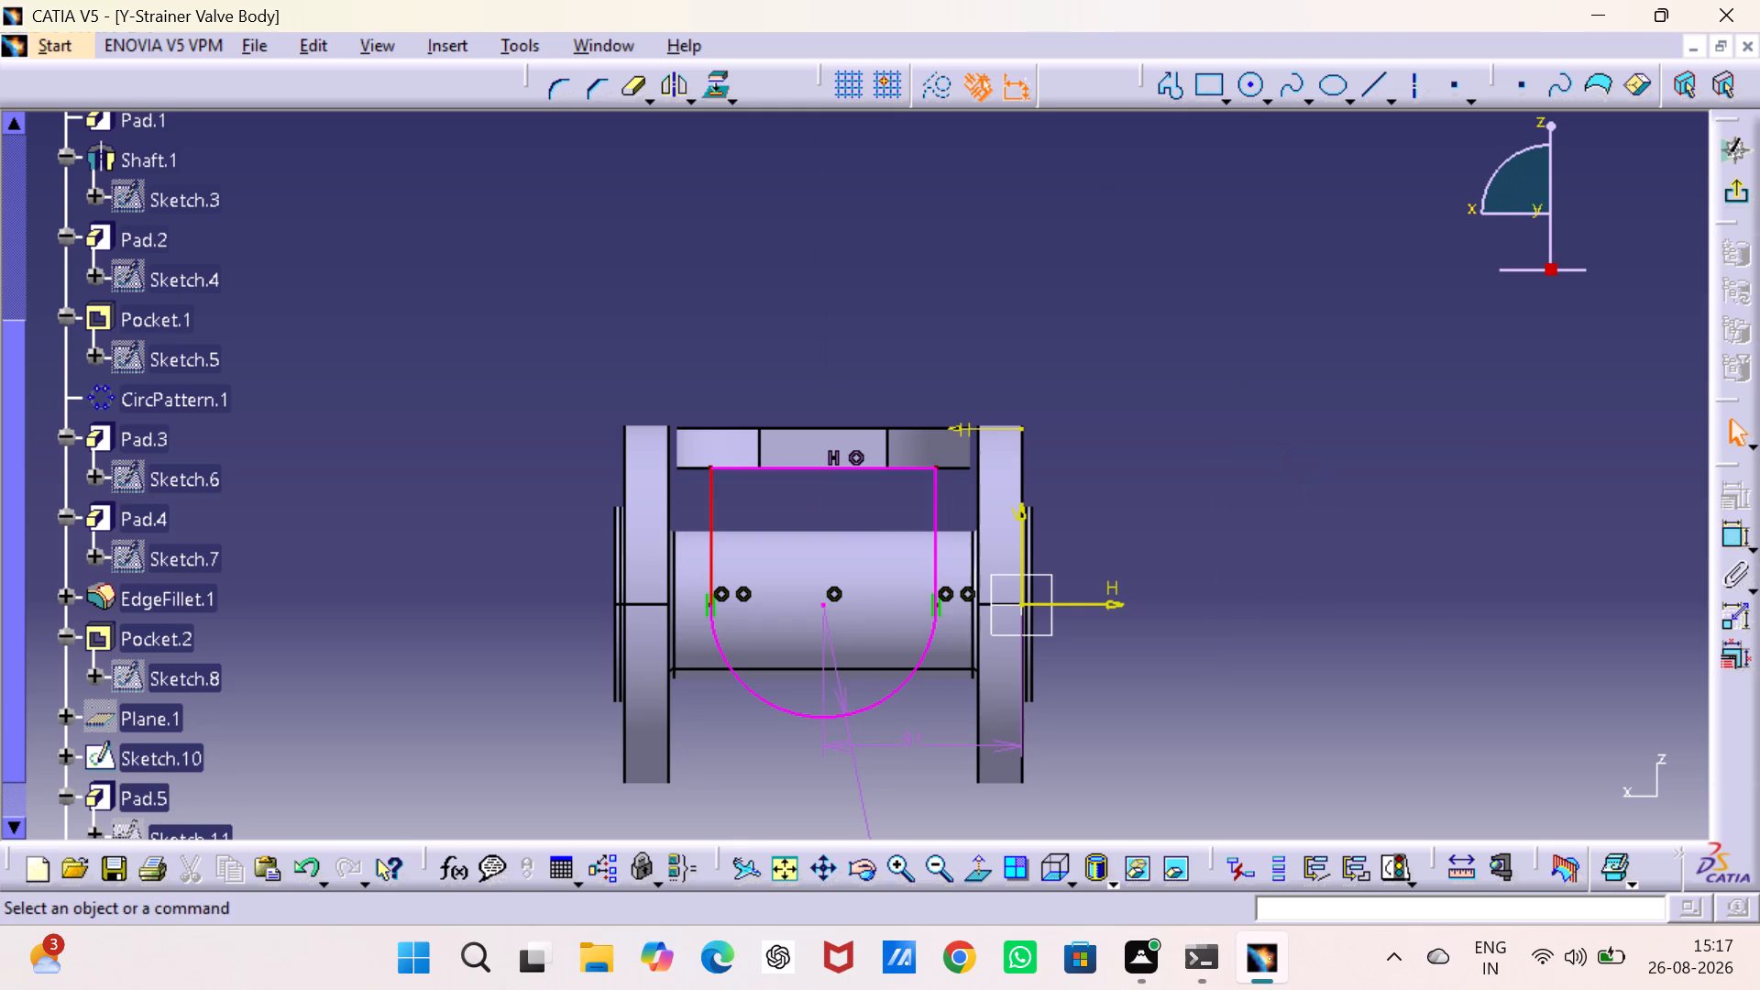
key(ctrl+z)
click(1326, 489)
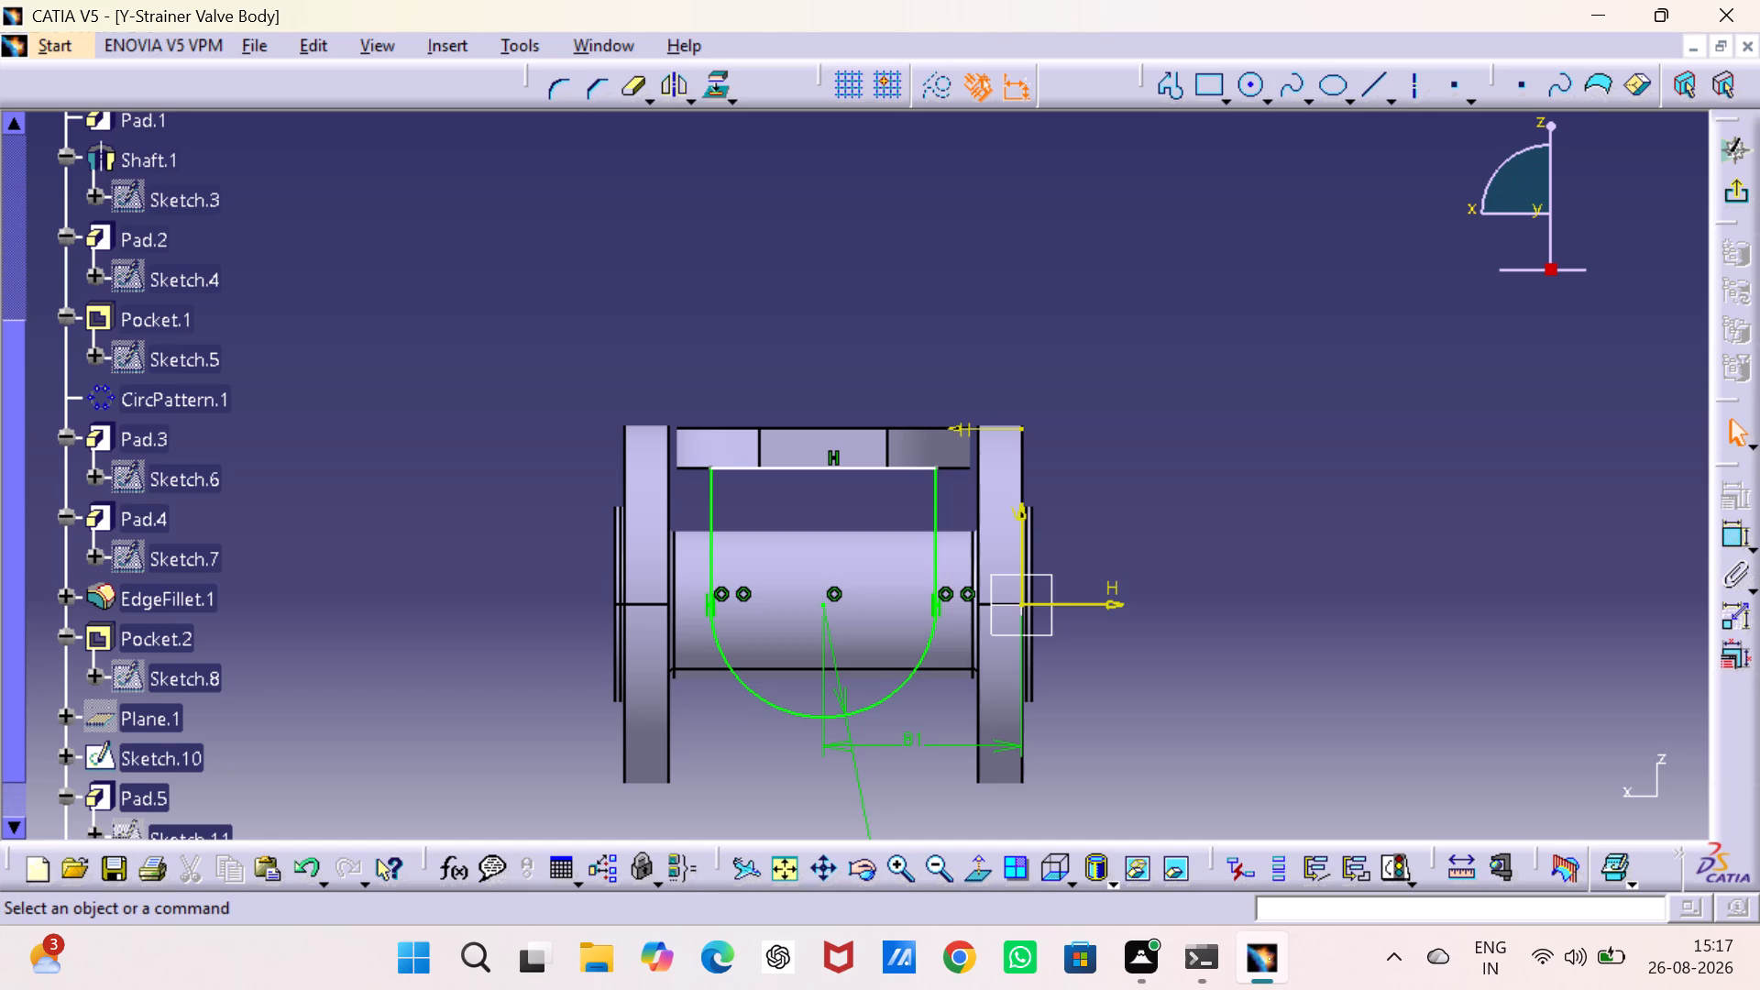
Constrain the profile's top corner nearest the sketch origin as coincident with the underside edge of the oblong upper flange.
click(933, 467)
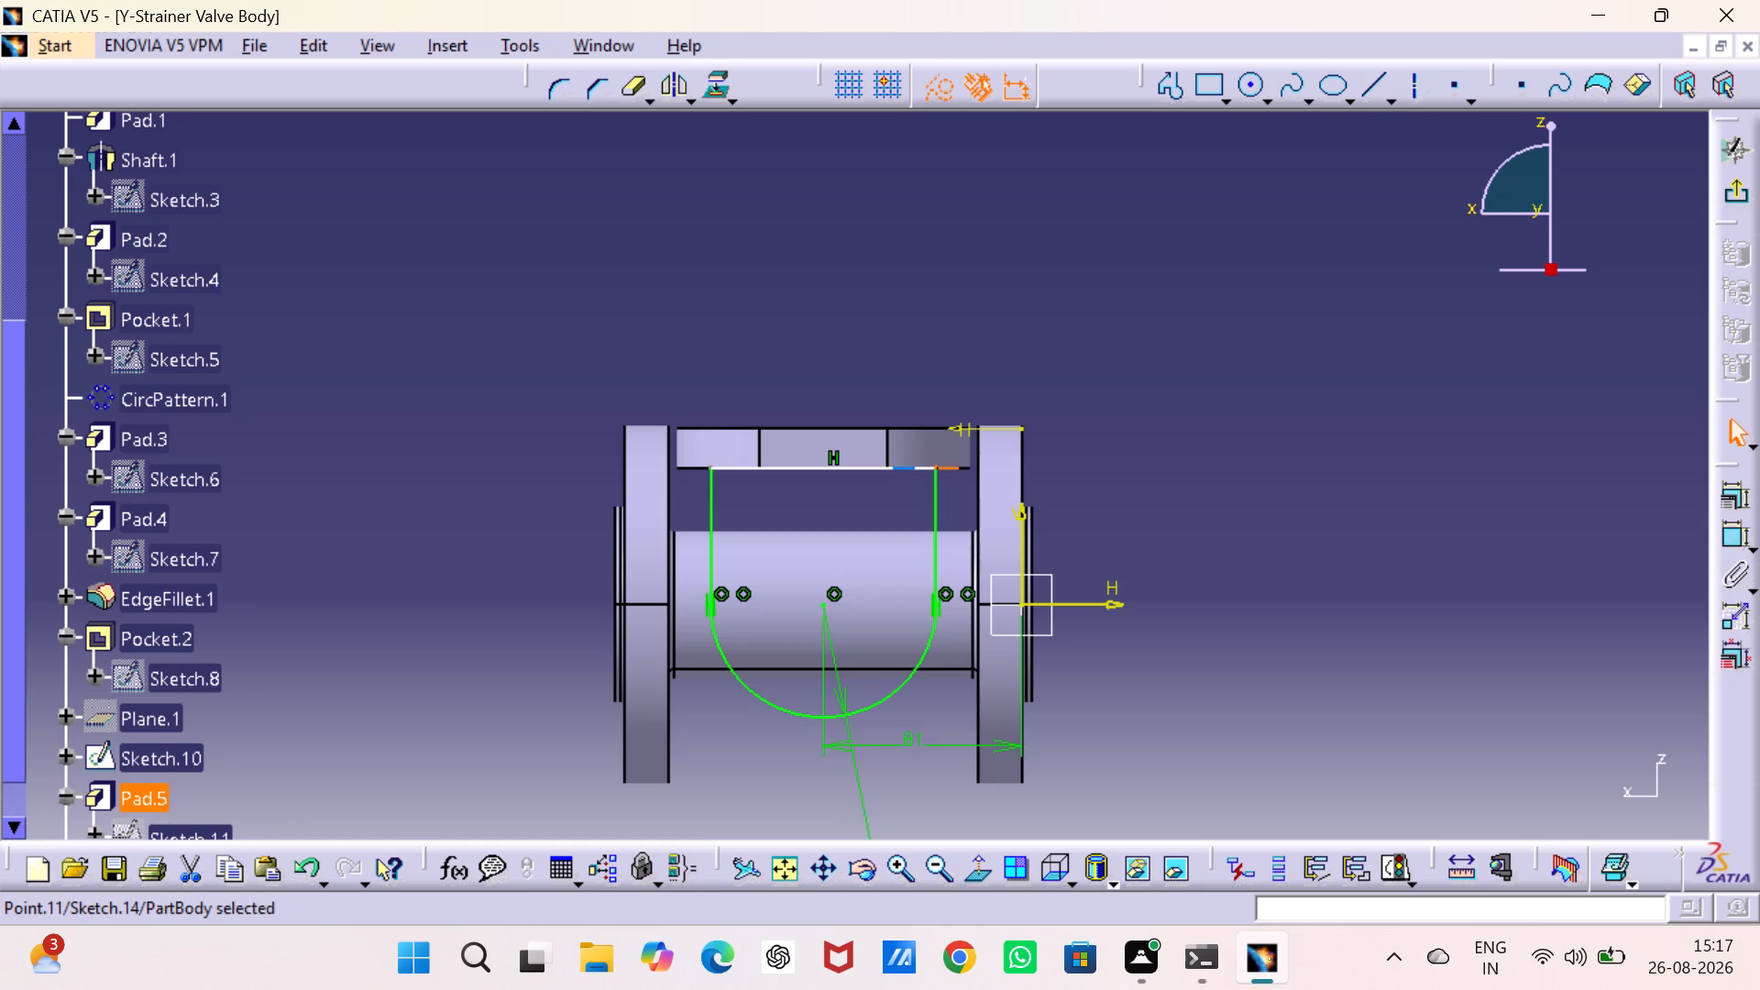
ctrl+click(951, 467)
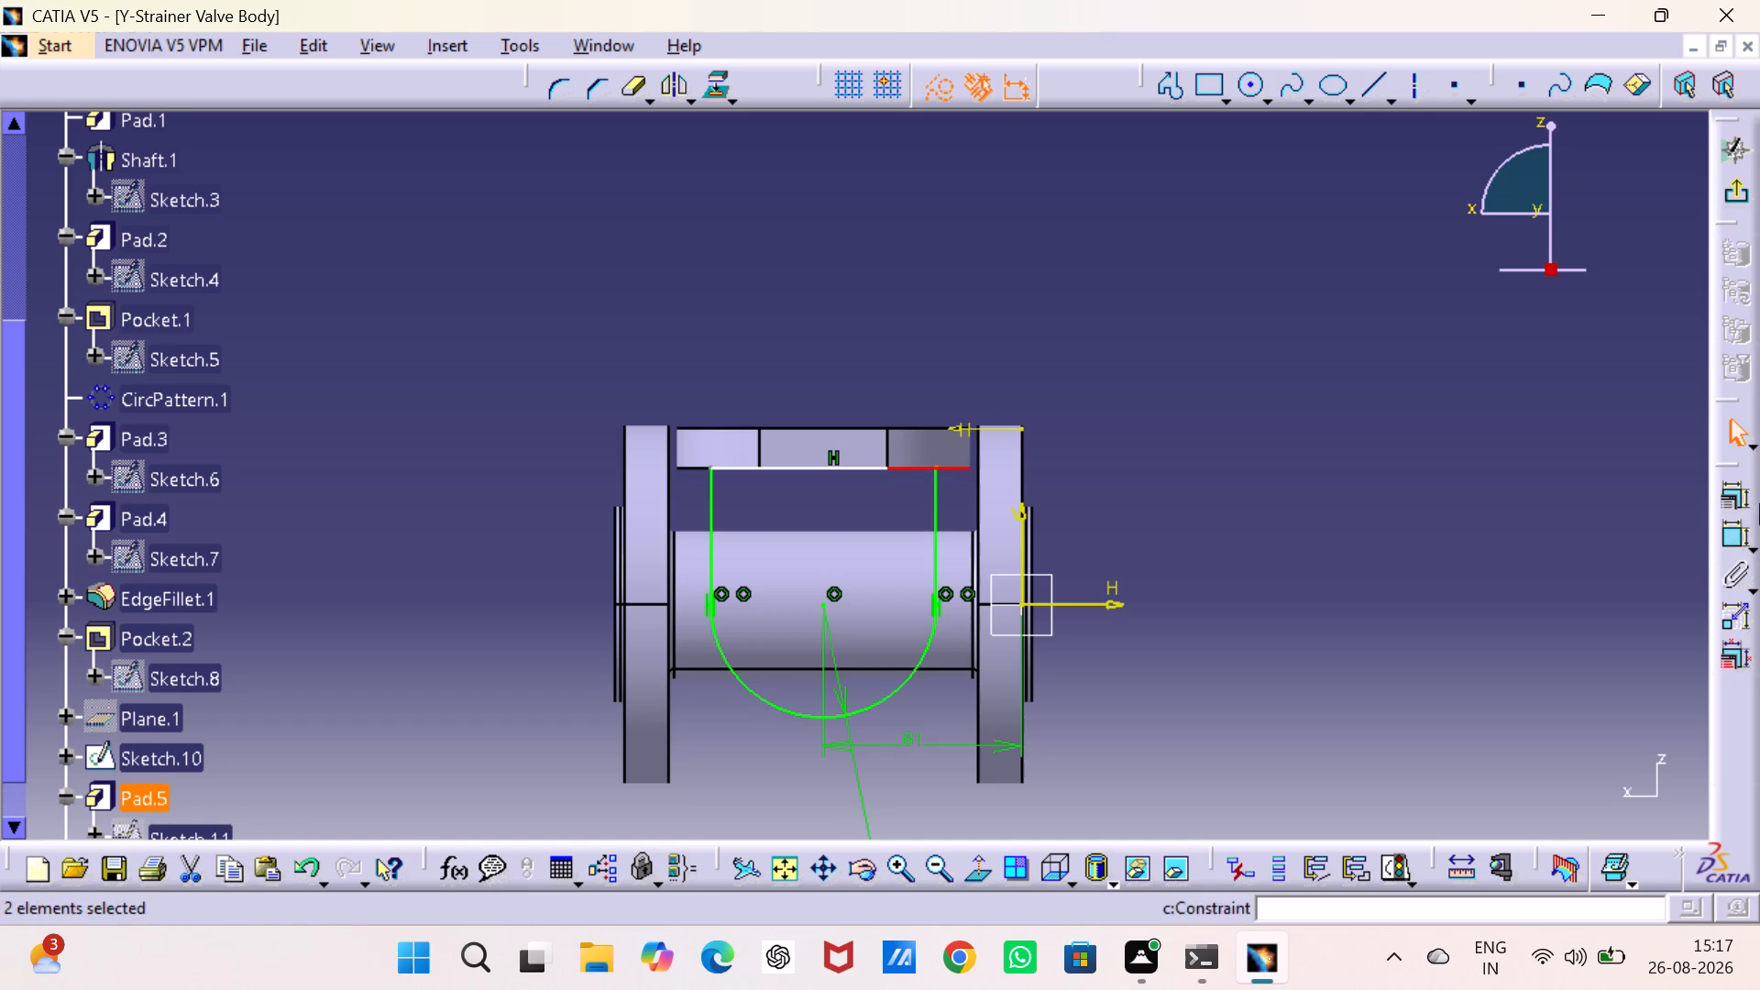
click(1733, 492)
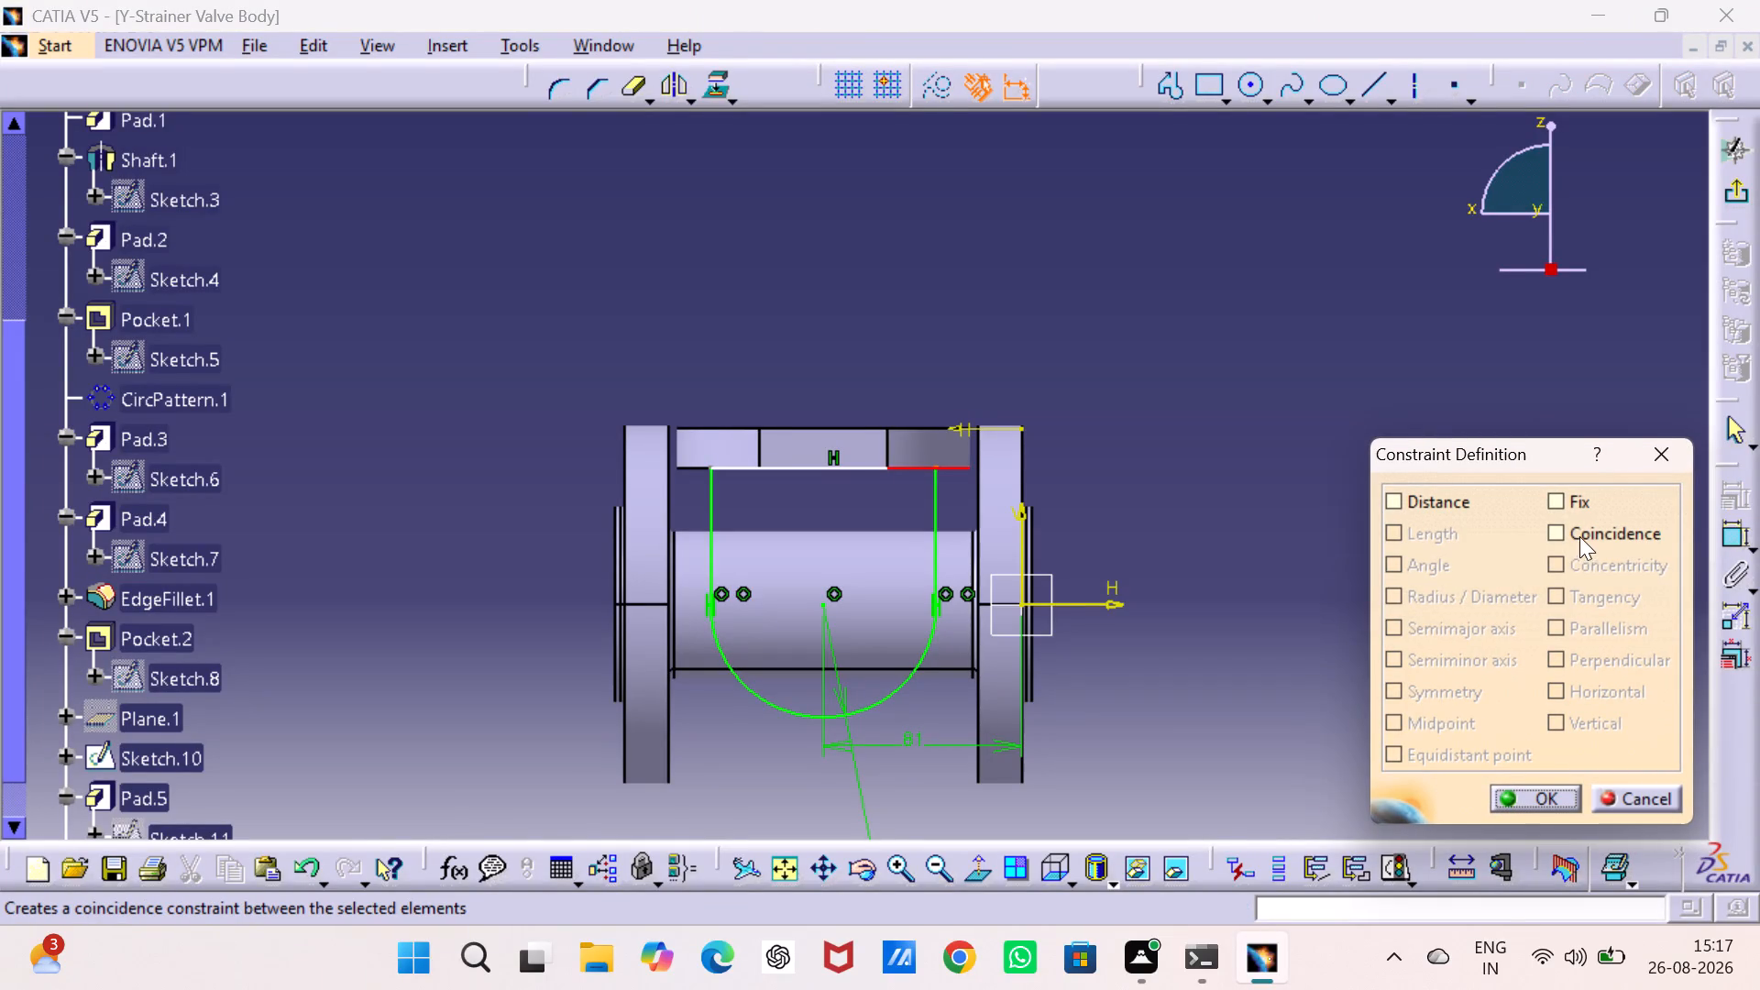
click(1579, 529)
click(1507, 789)
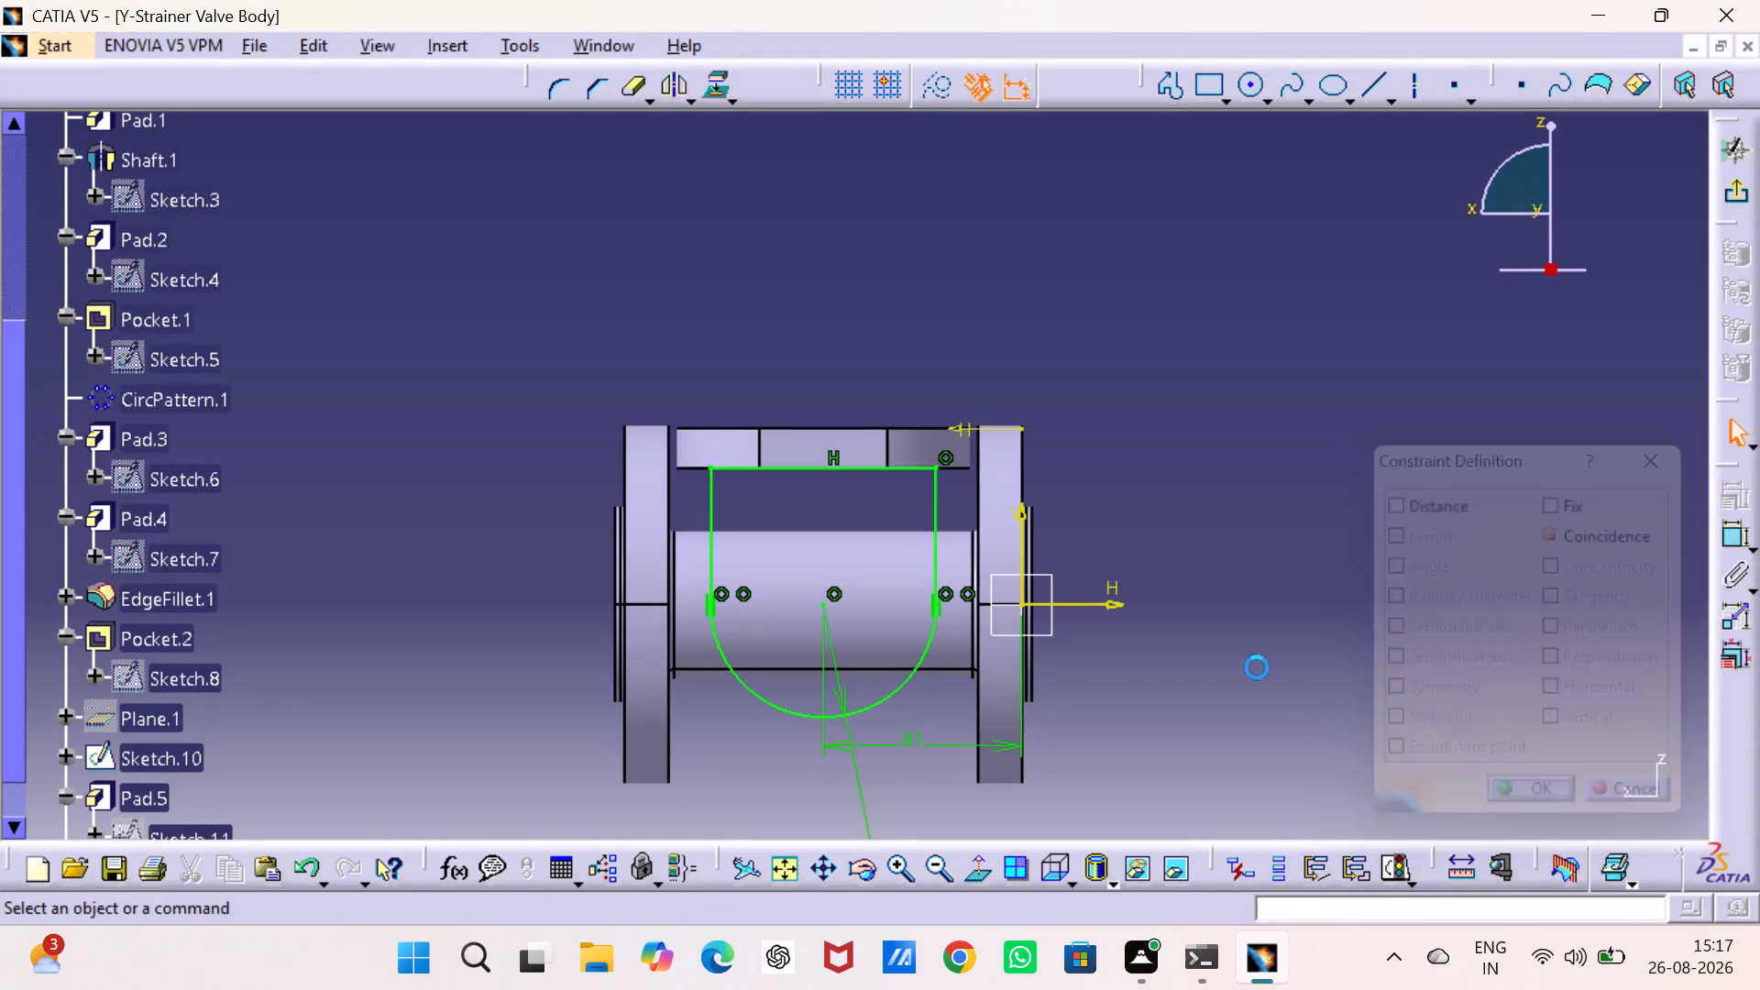
click(1244, 621)
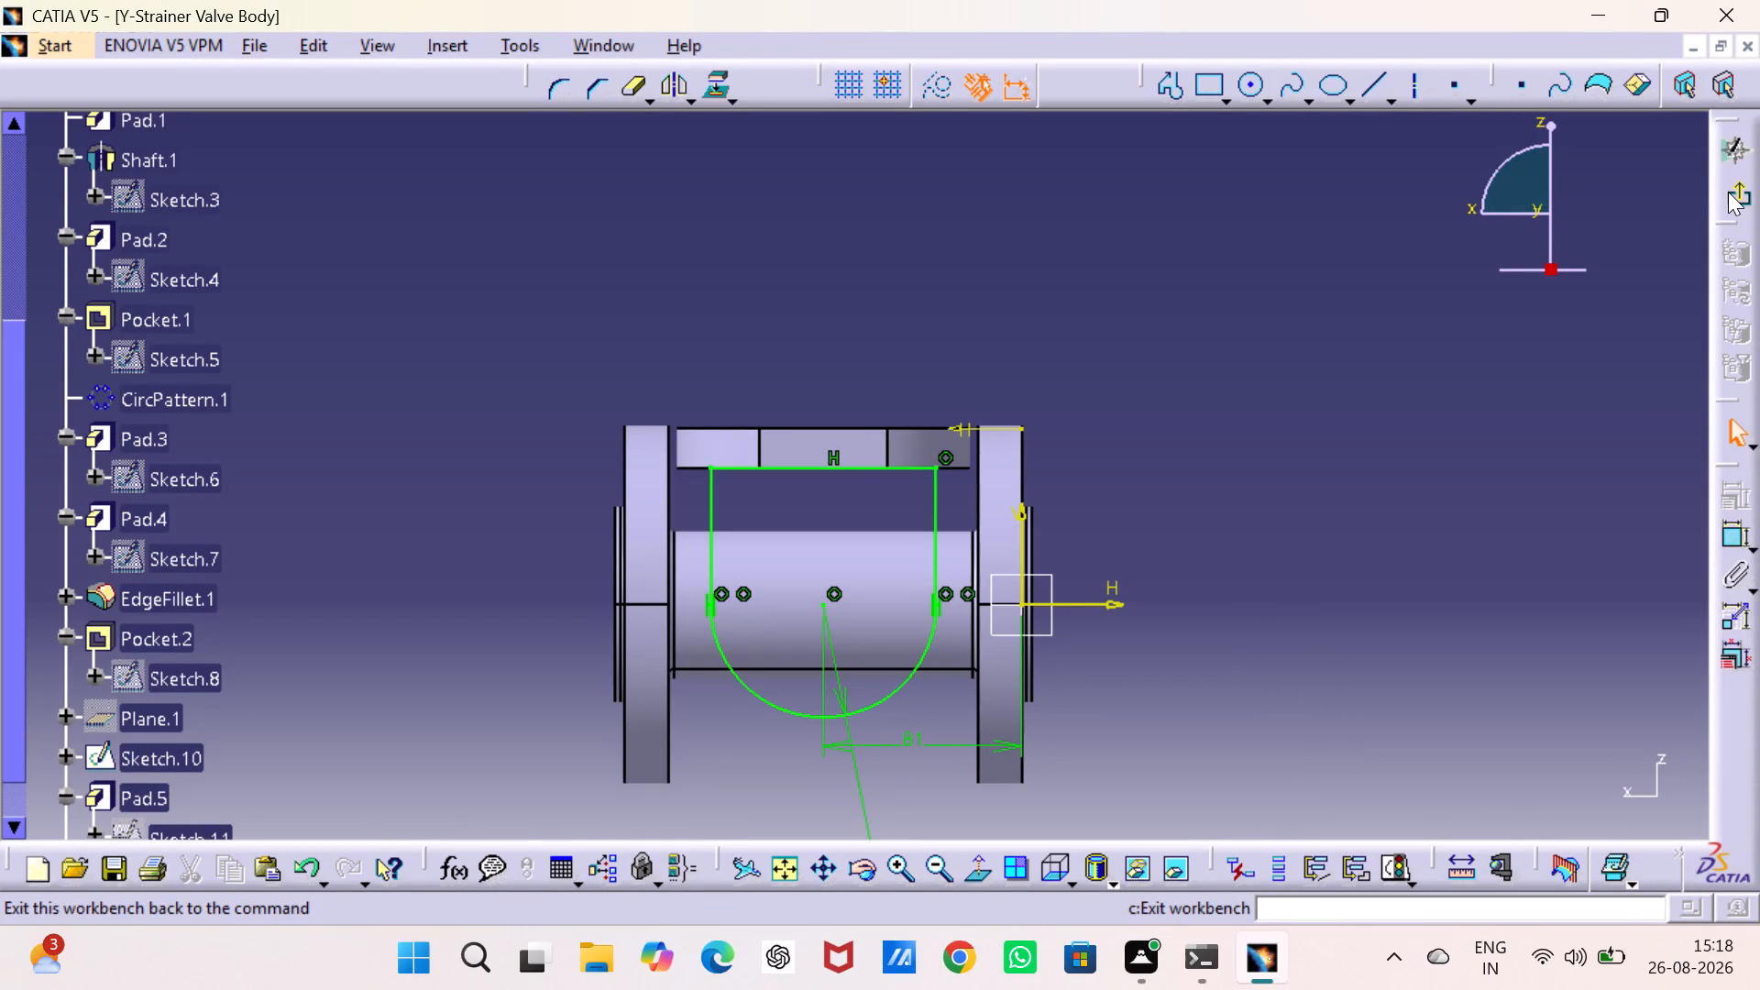
Exit the sketch of the closed U-shaped profile.
click(1728, 192)
click(1392, 445)
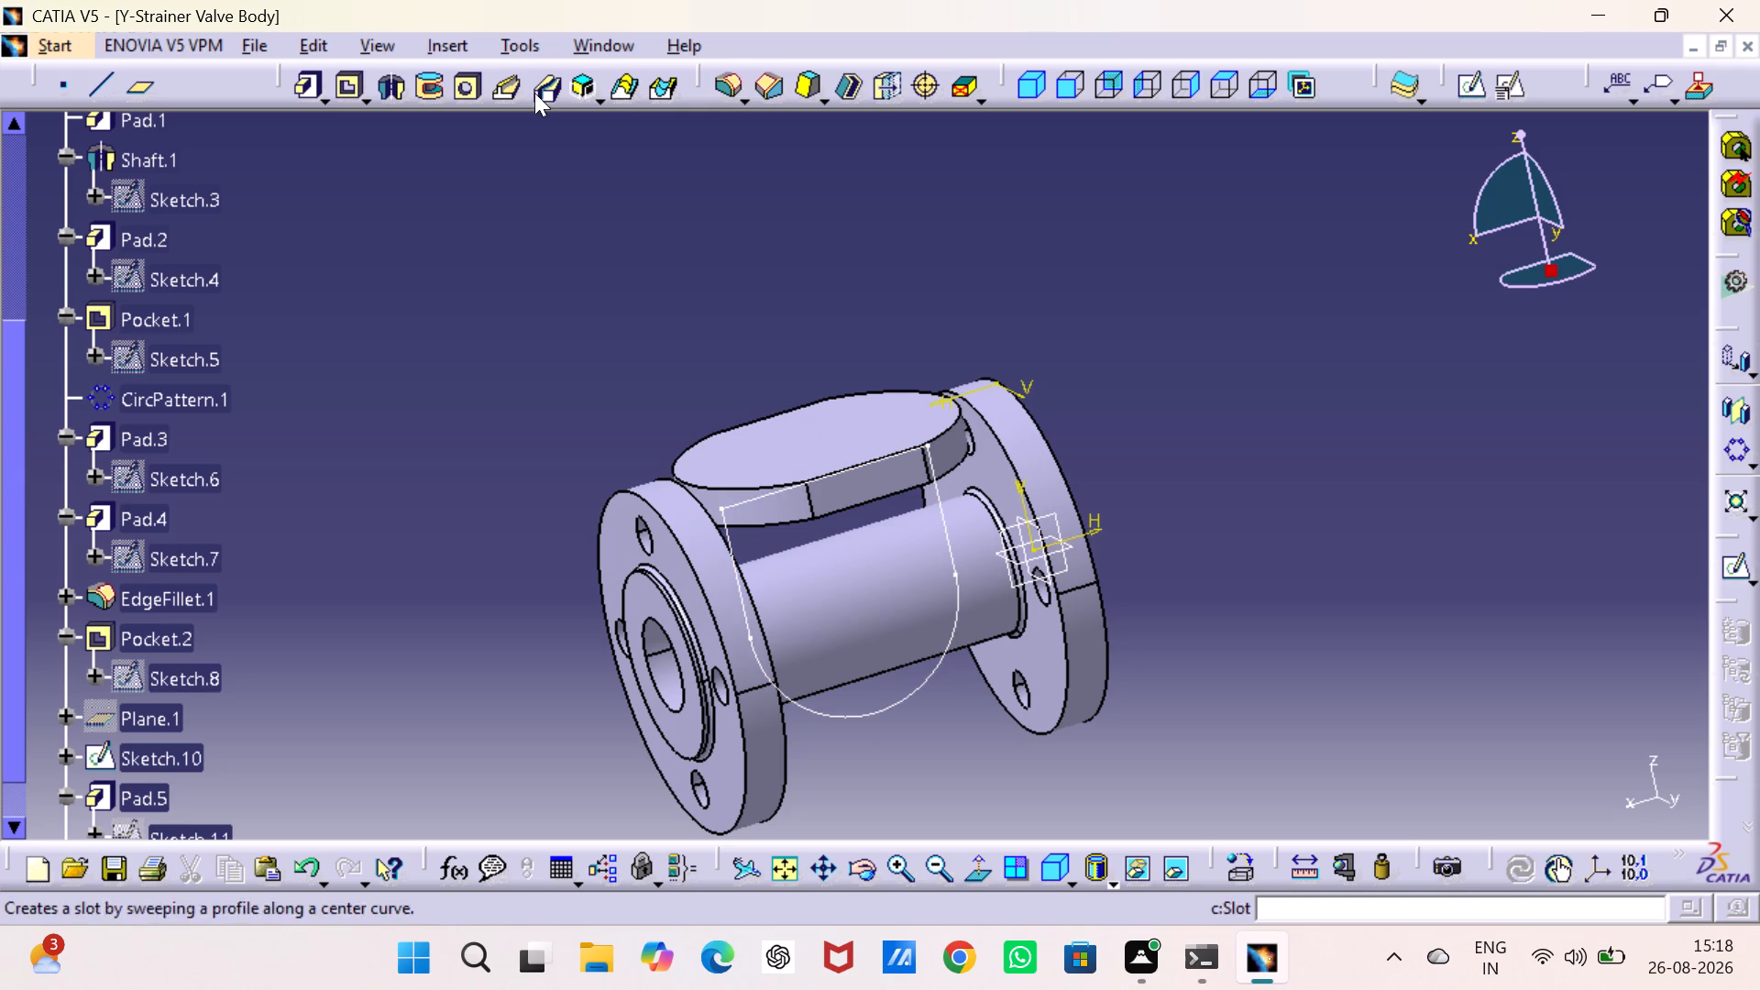
Pad the U-shaped profile with mirrored extent and a length of 46/2 mm to form the central body.
click(304, 82)
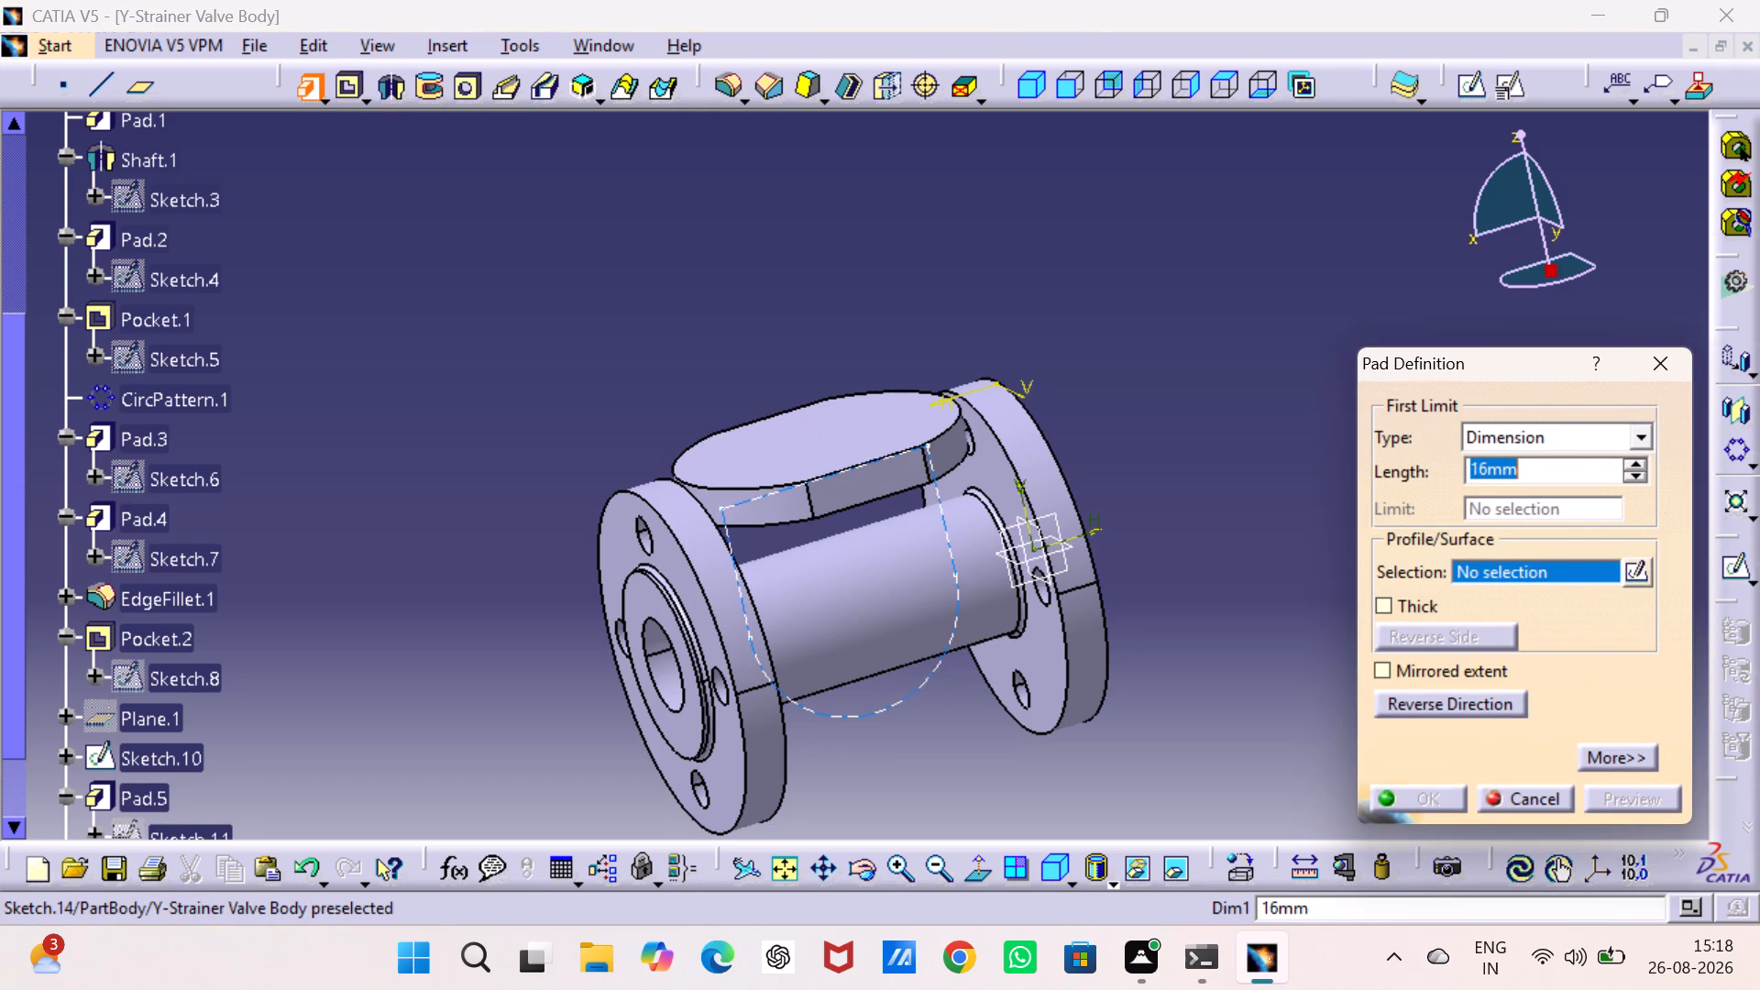
click(936, 489)
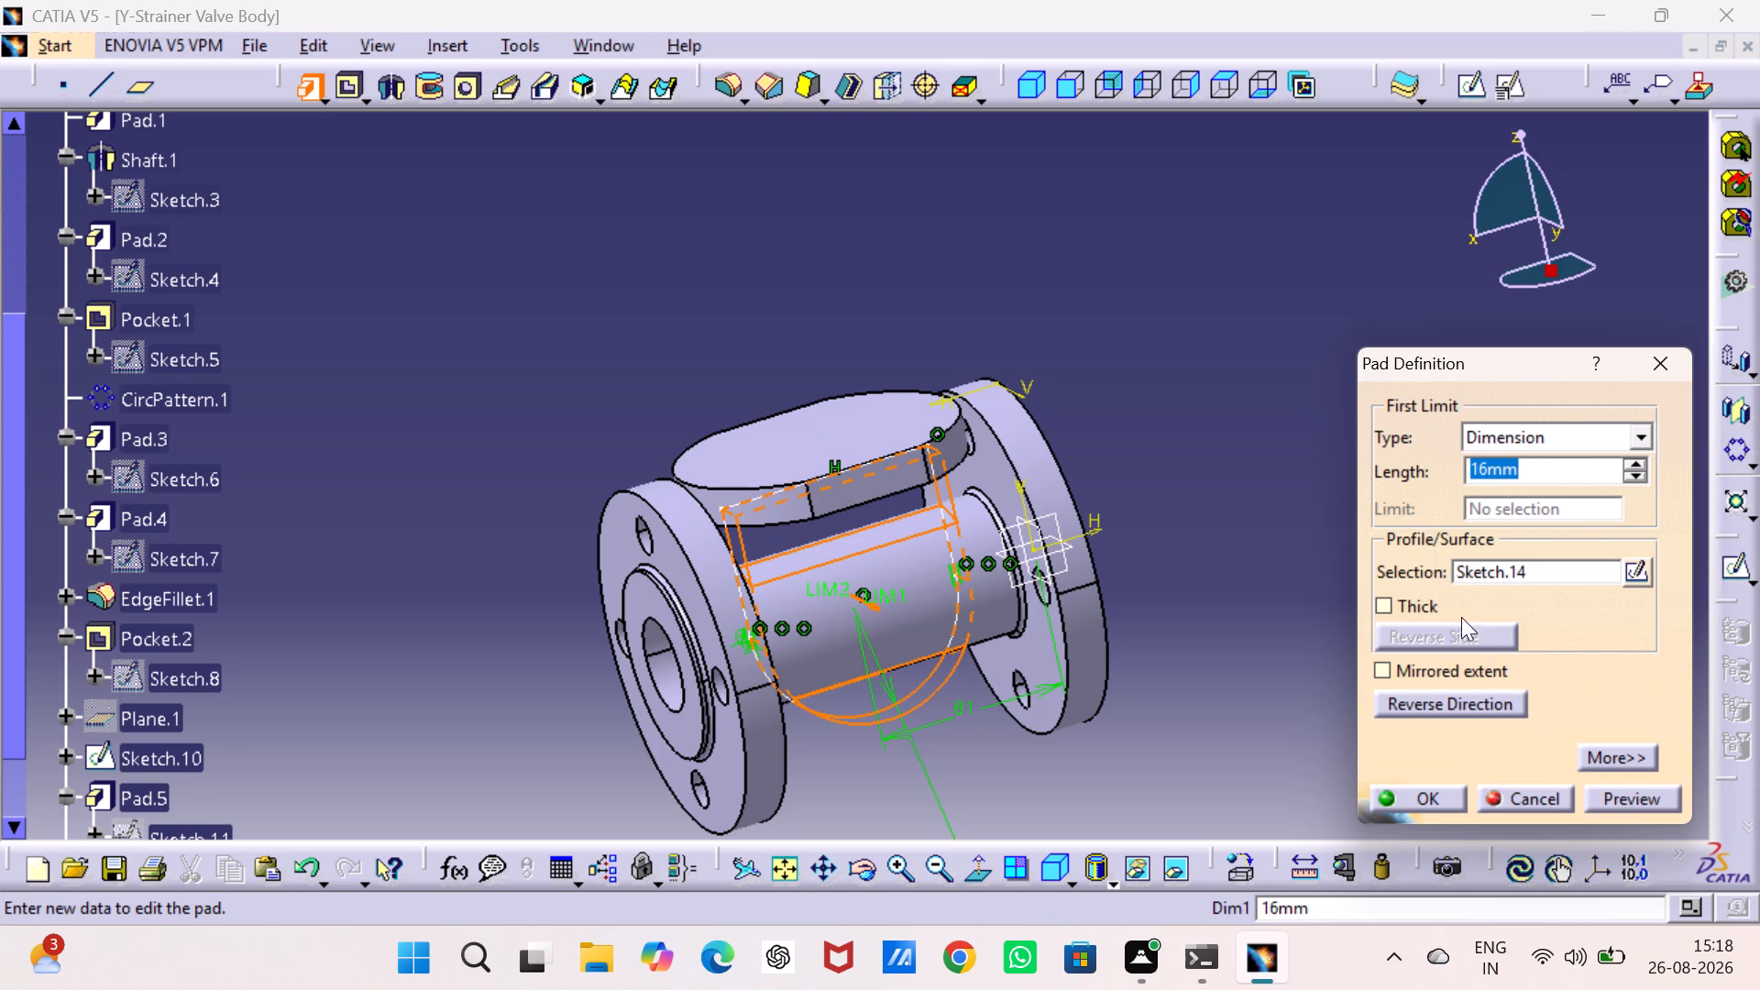
triple_click(1634, 463)
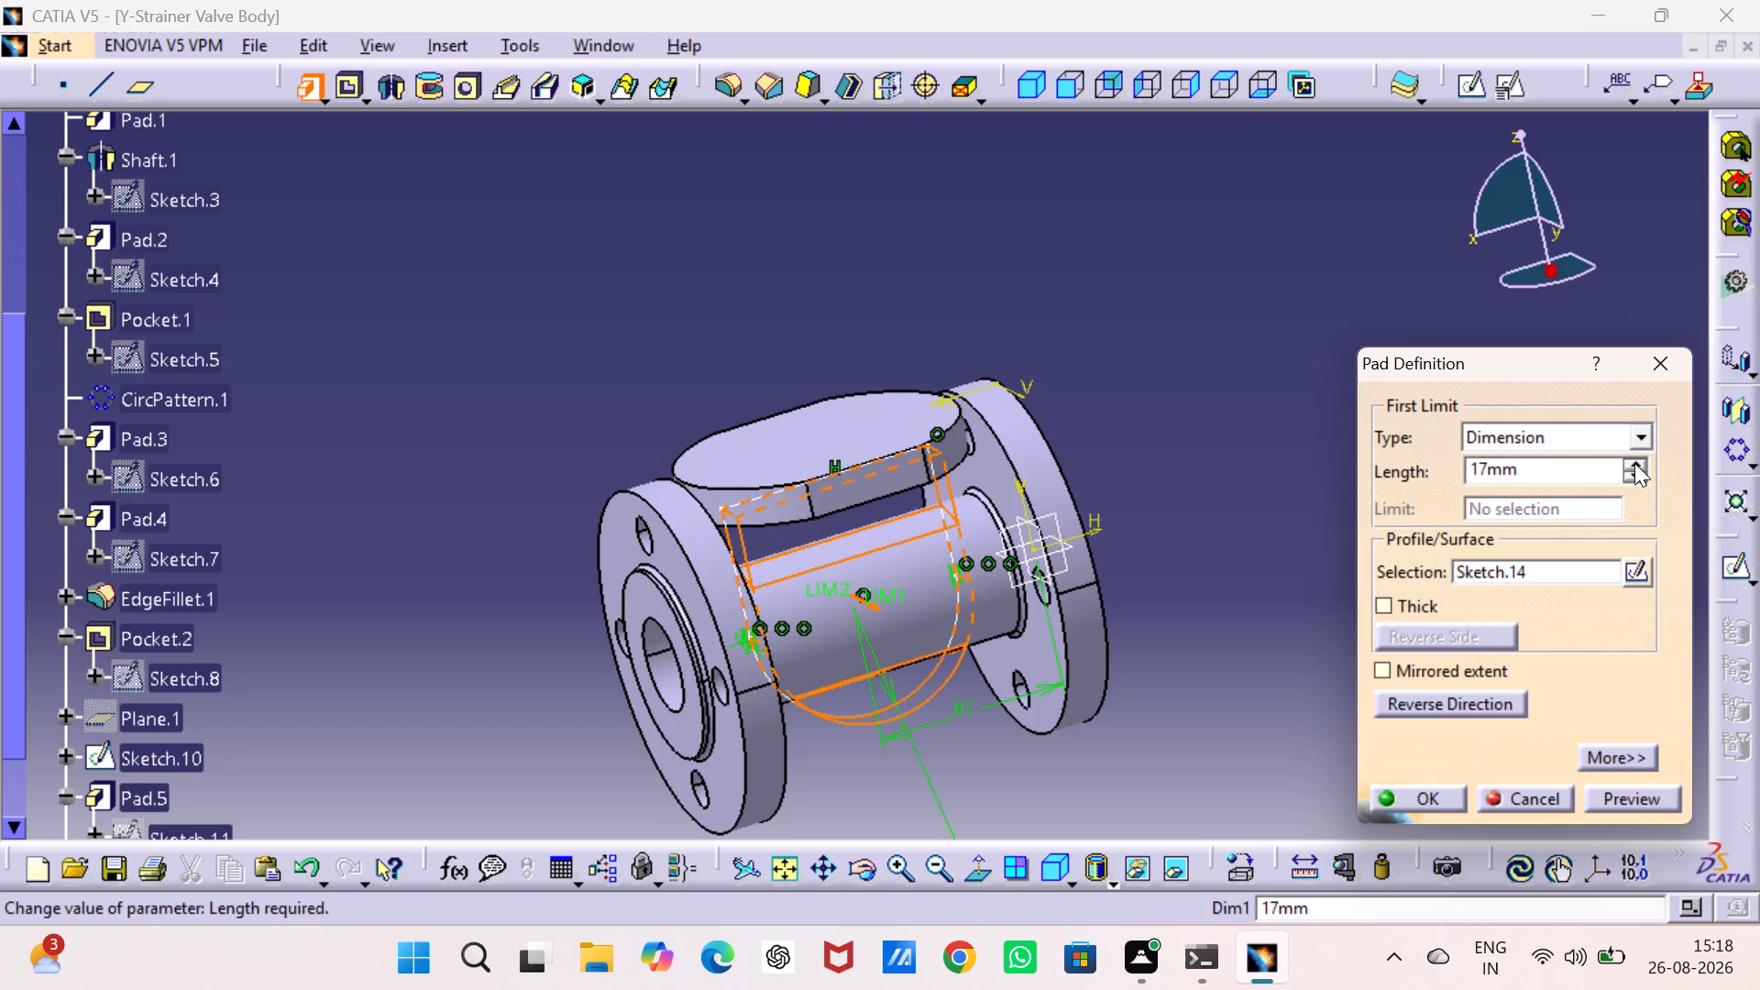
triple_click(1634, 463)
triple_click(1634, 463)
triple_click(1634, 463)
triple_click(1634, 463)
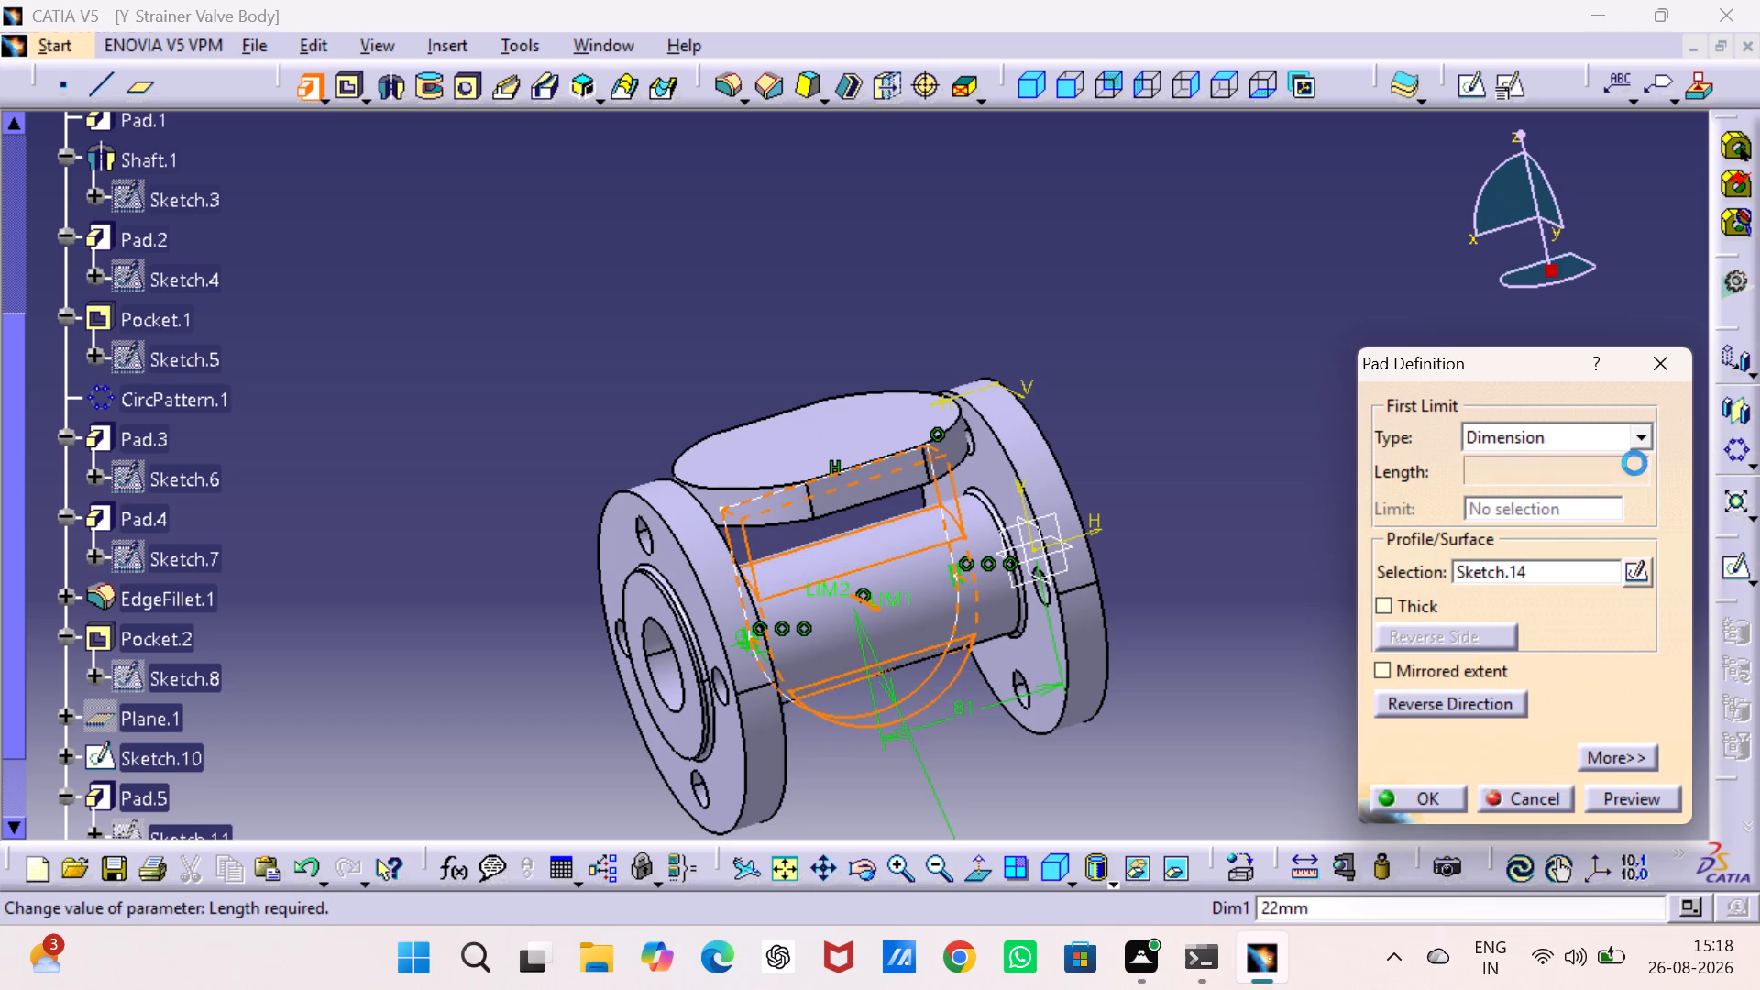
triple_click(1634, 463)
triple_click(1634, 463)
triple_click(1634, 463)
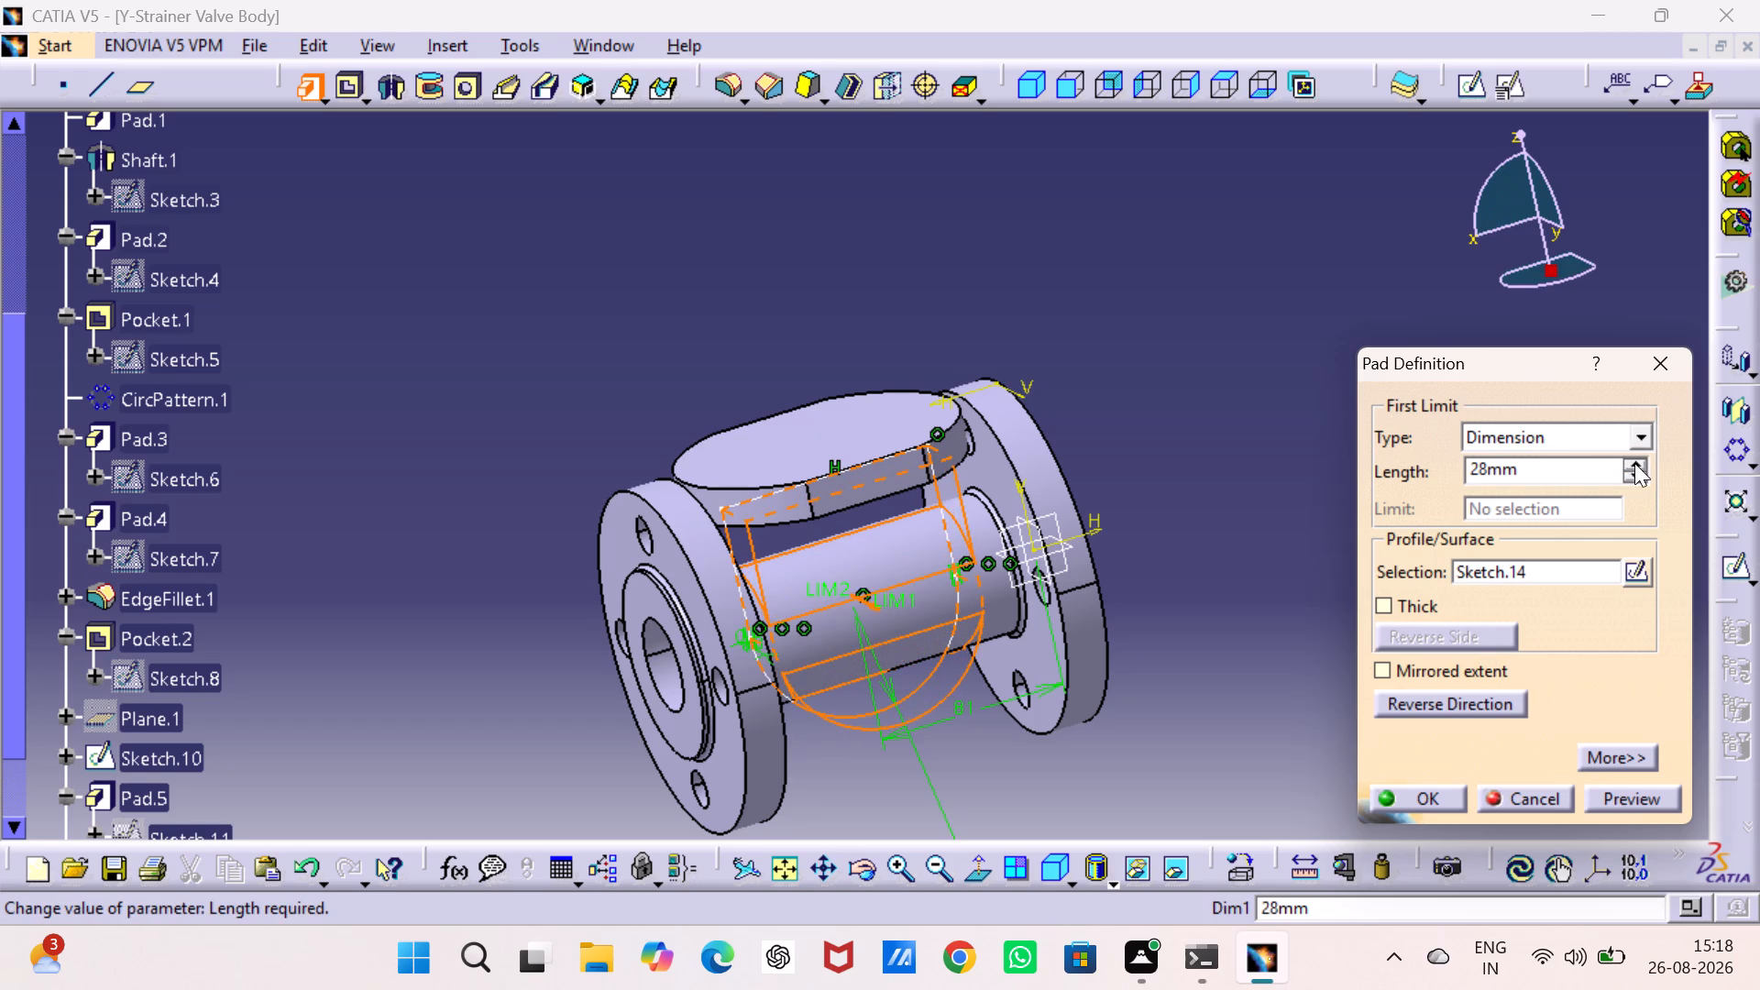
double_click(1634, 463)
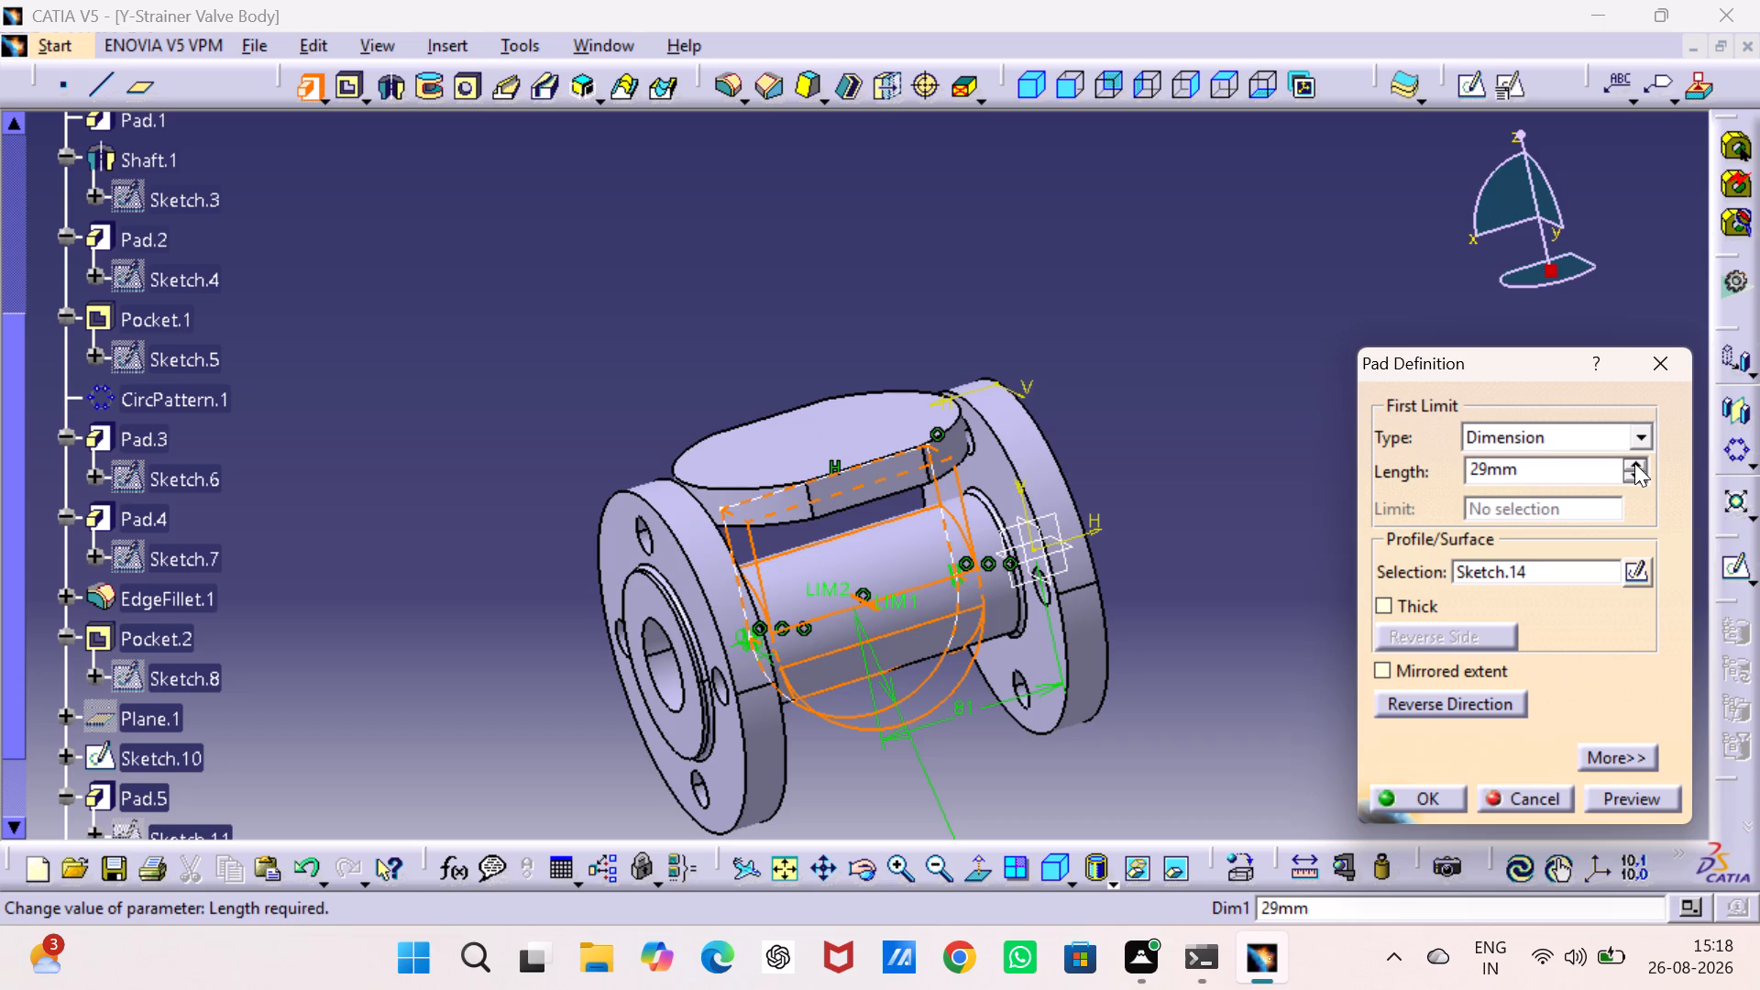
triple_click(1634, 463)
triple_click(1634, 463)
double_click(1634, 463)
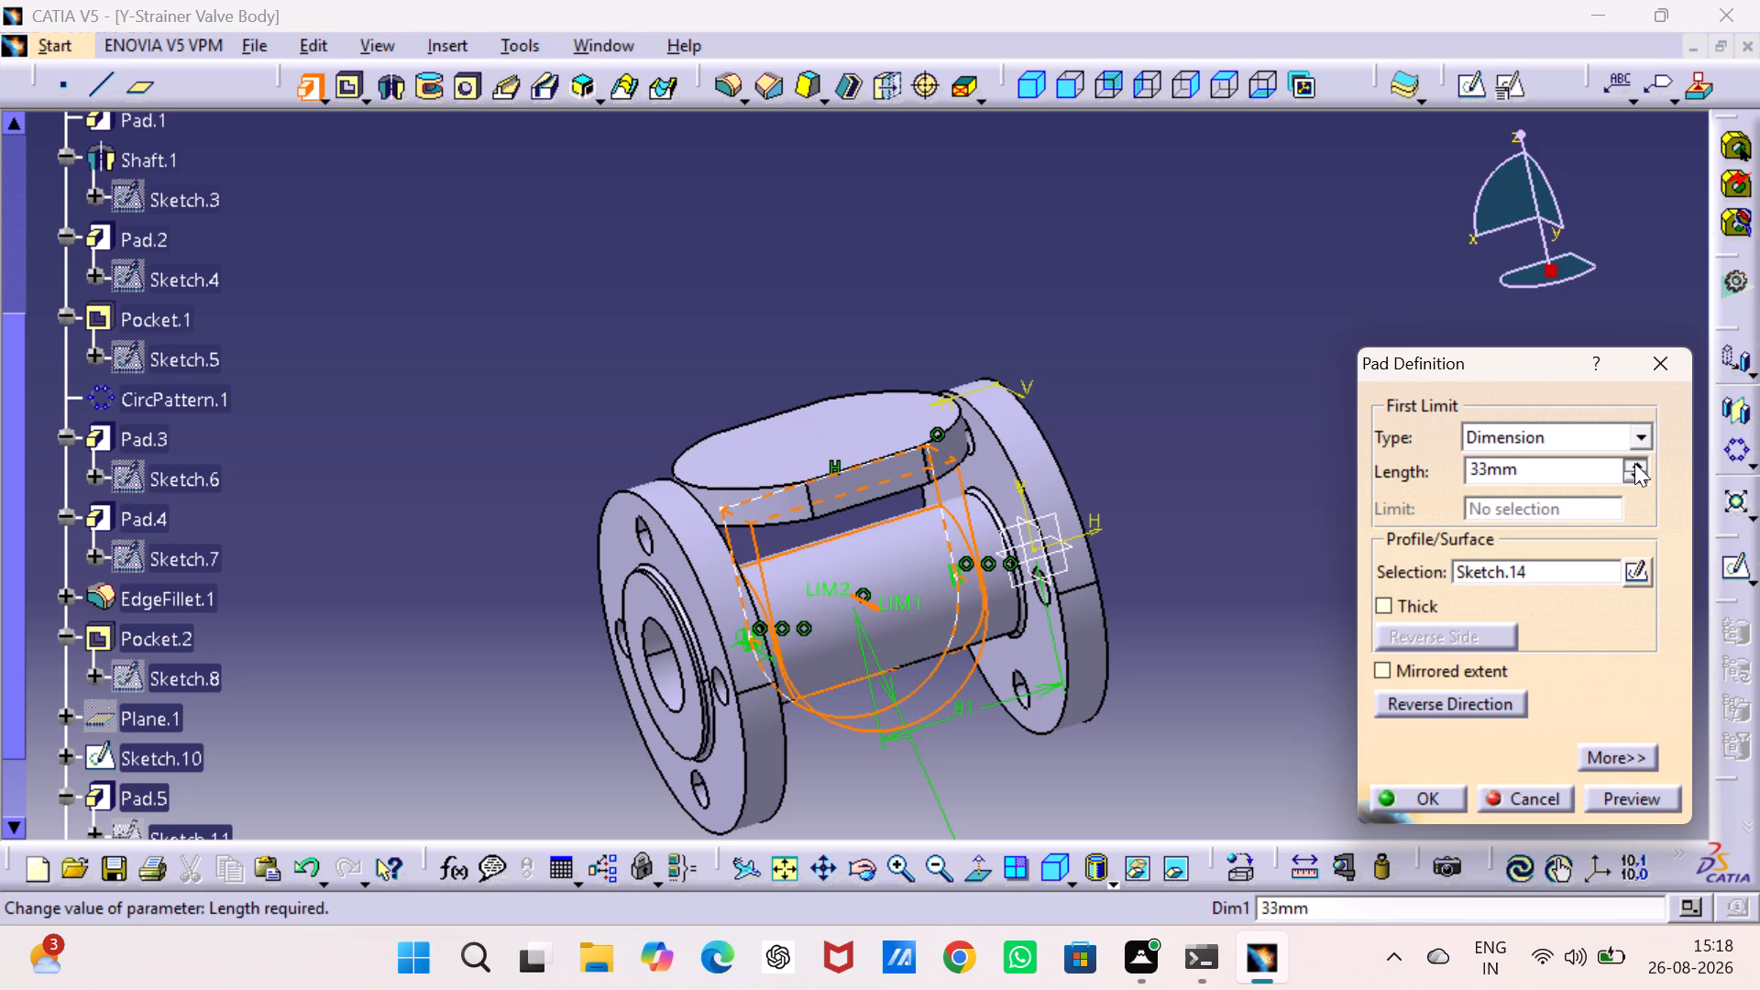
click(1376, 667)
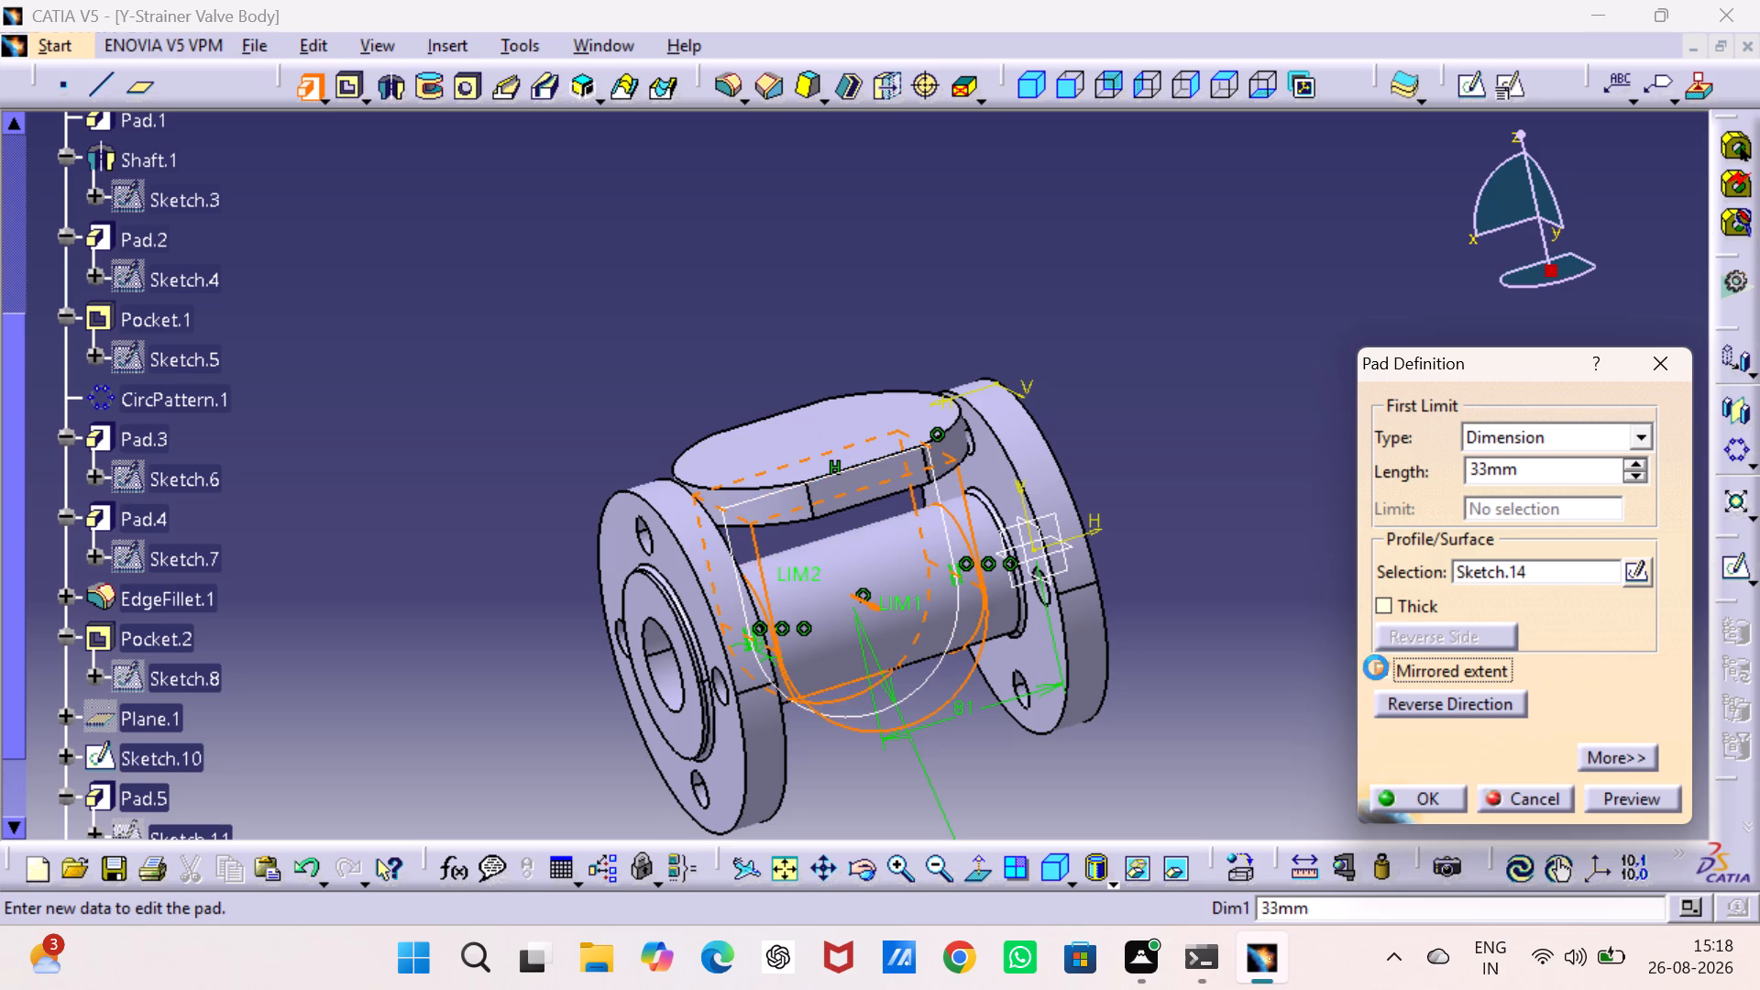
double_click(1527, 468)
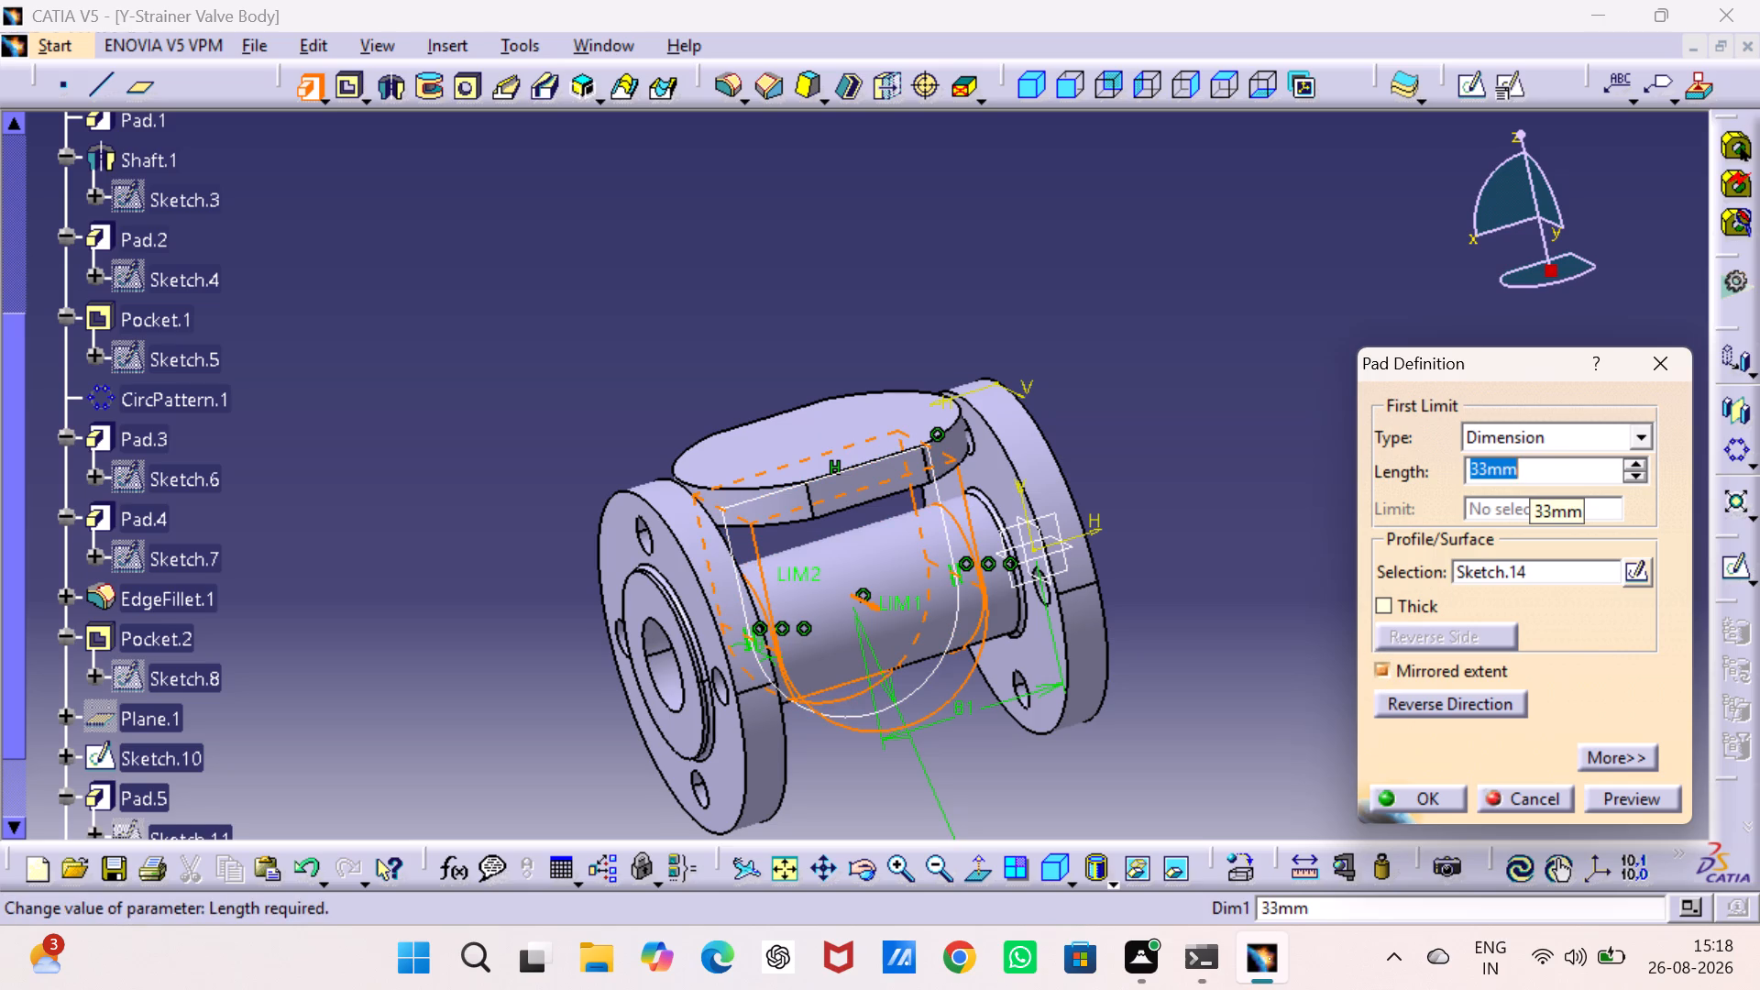
text(46)
text(/3)
key(BackSpace)
key(2)
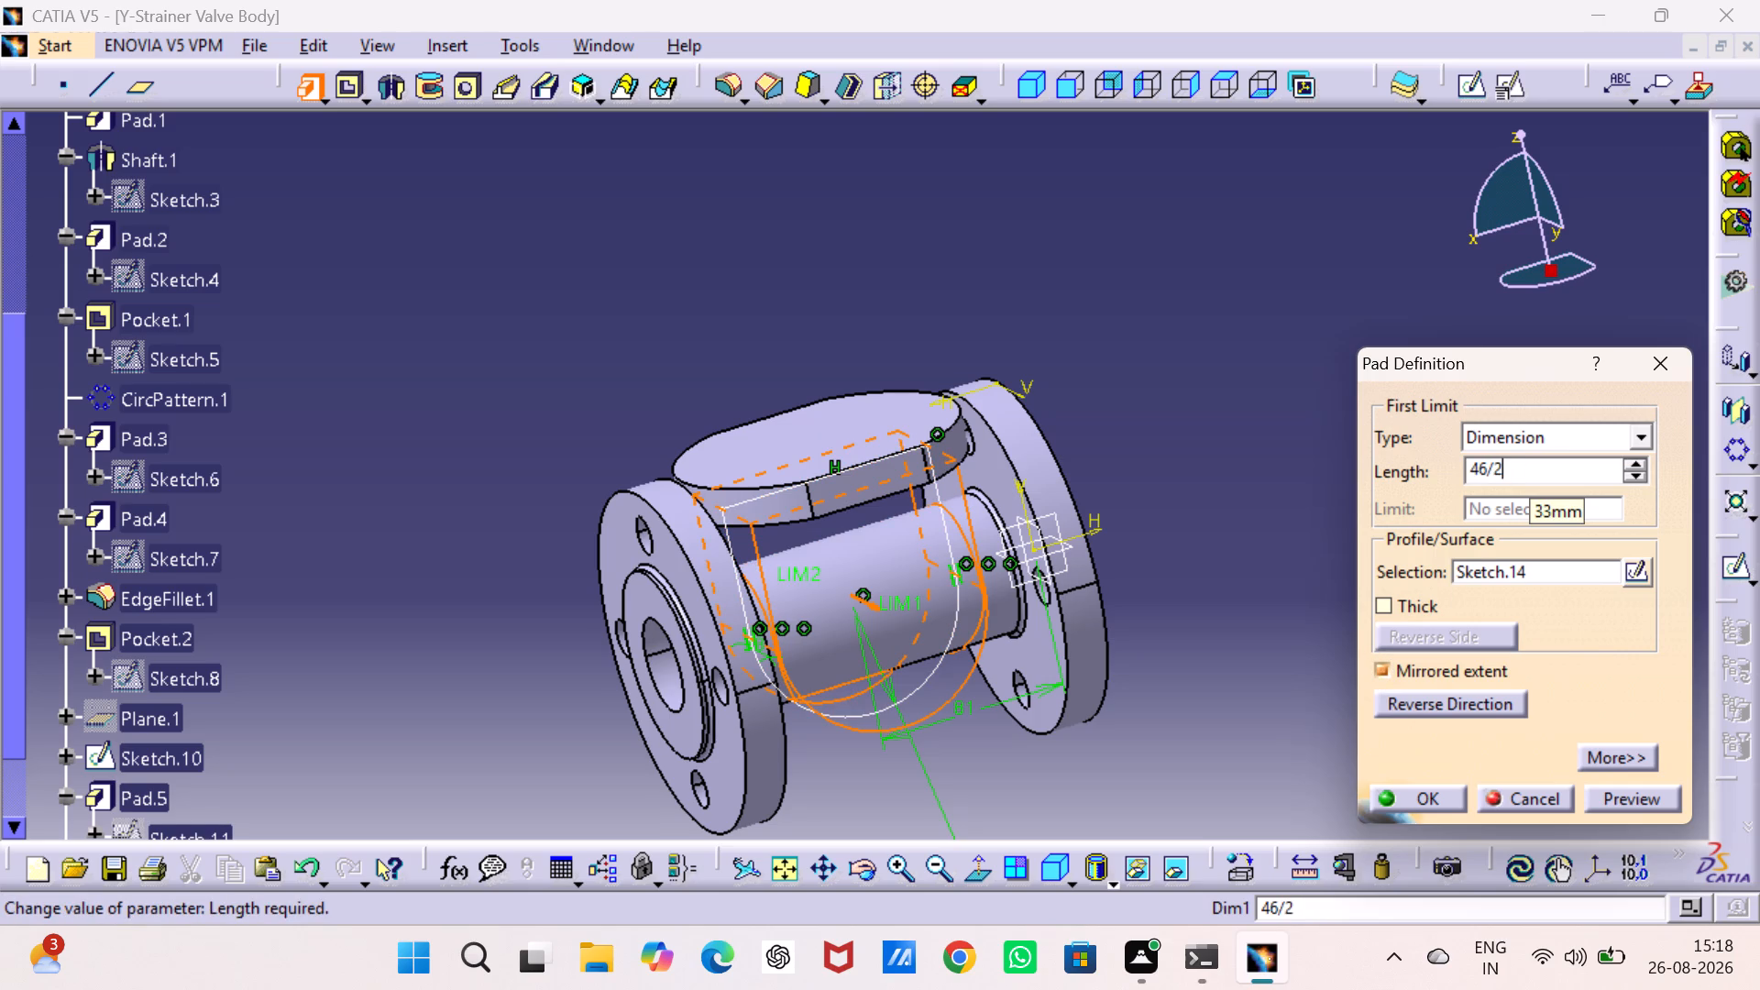
key(Return)
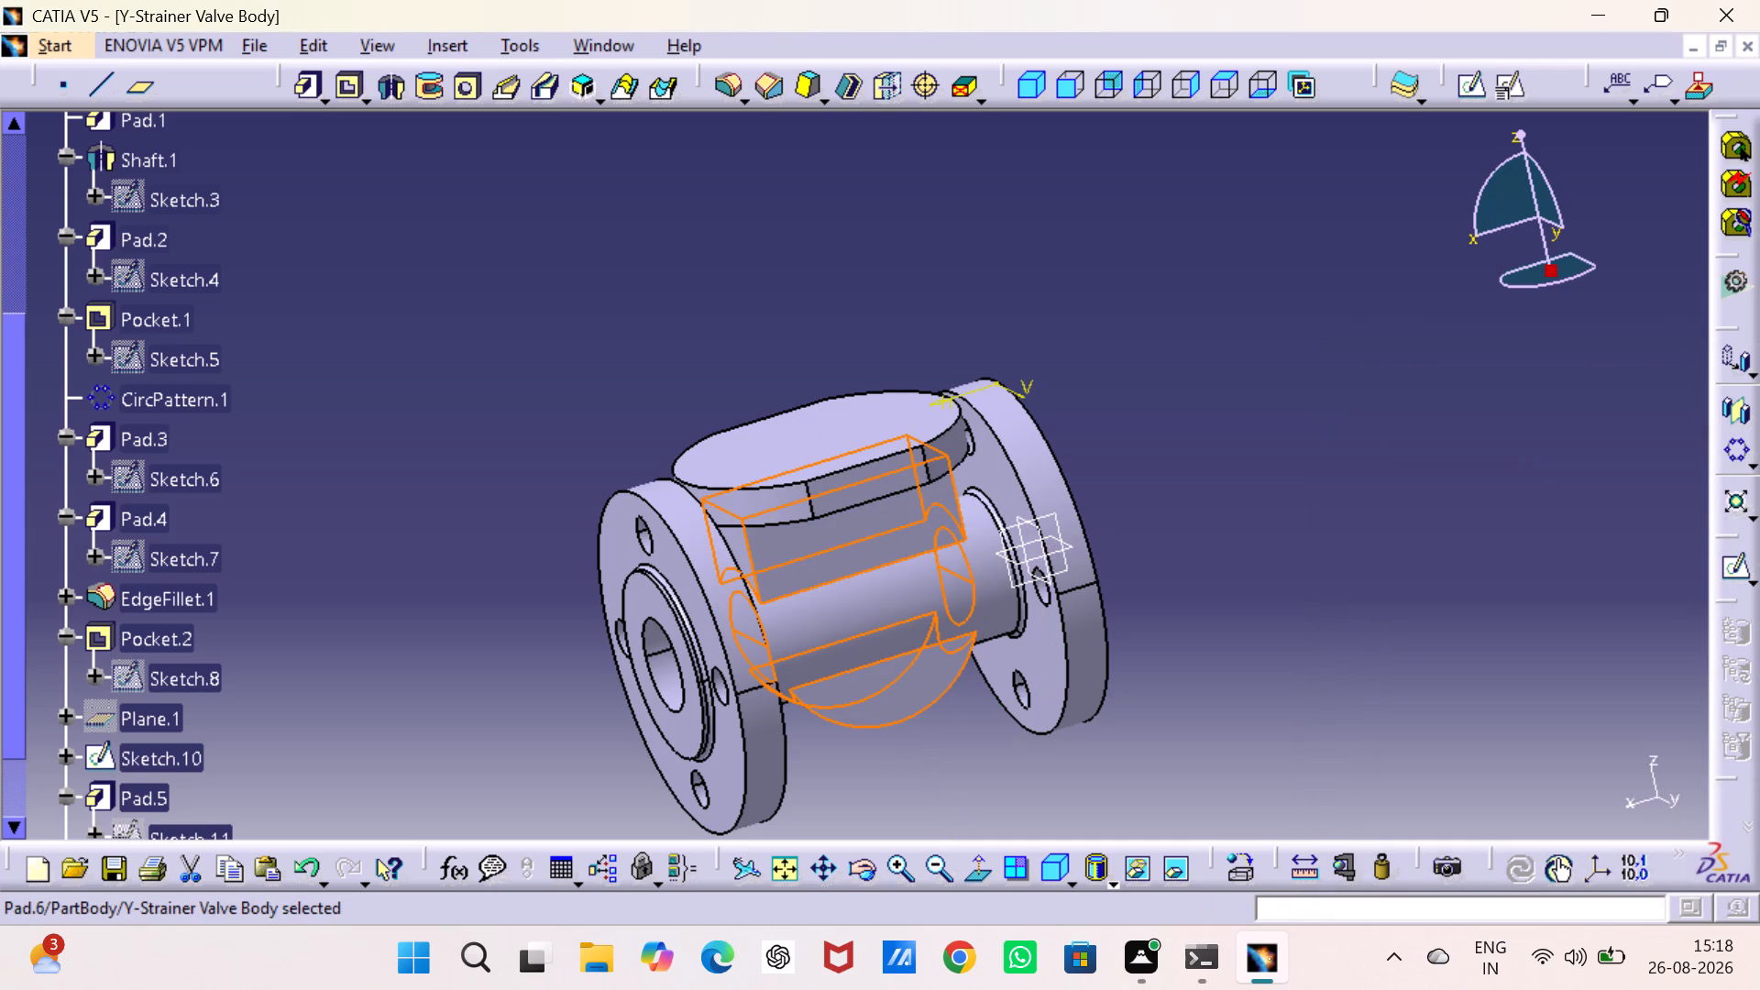
click(1445, 489)
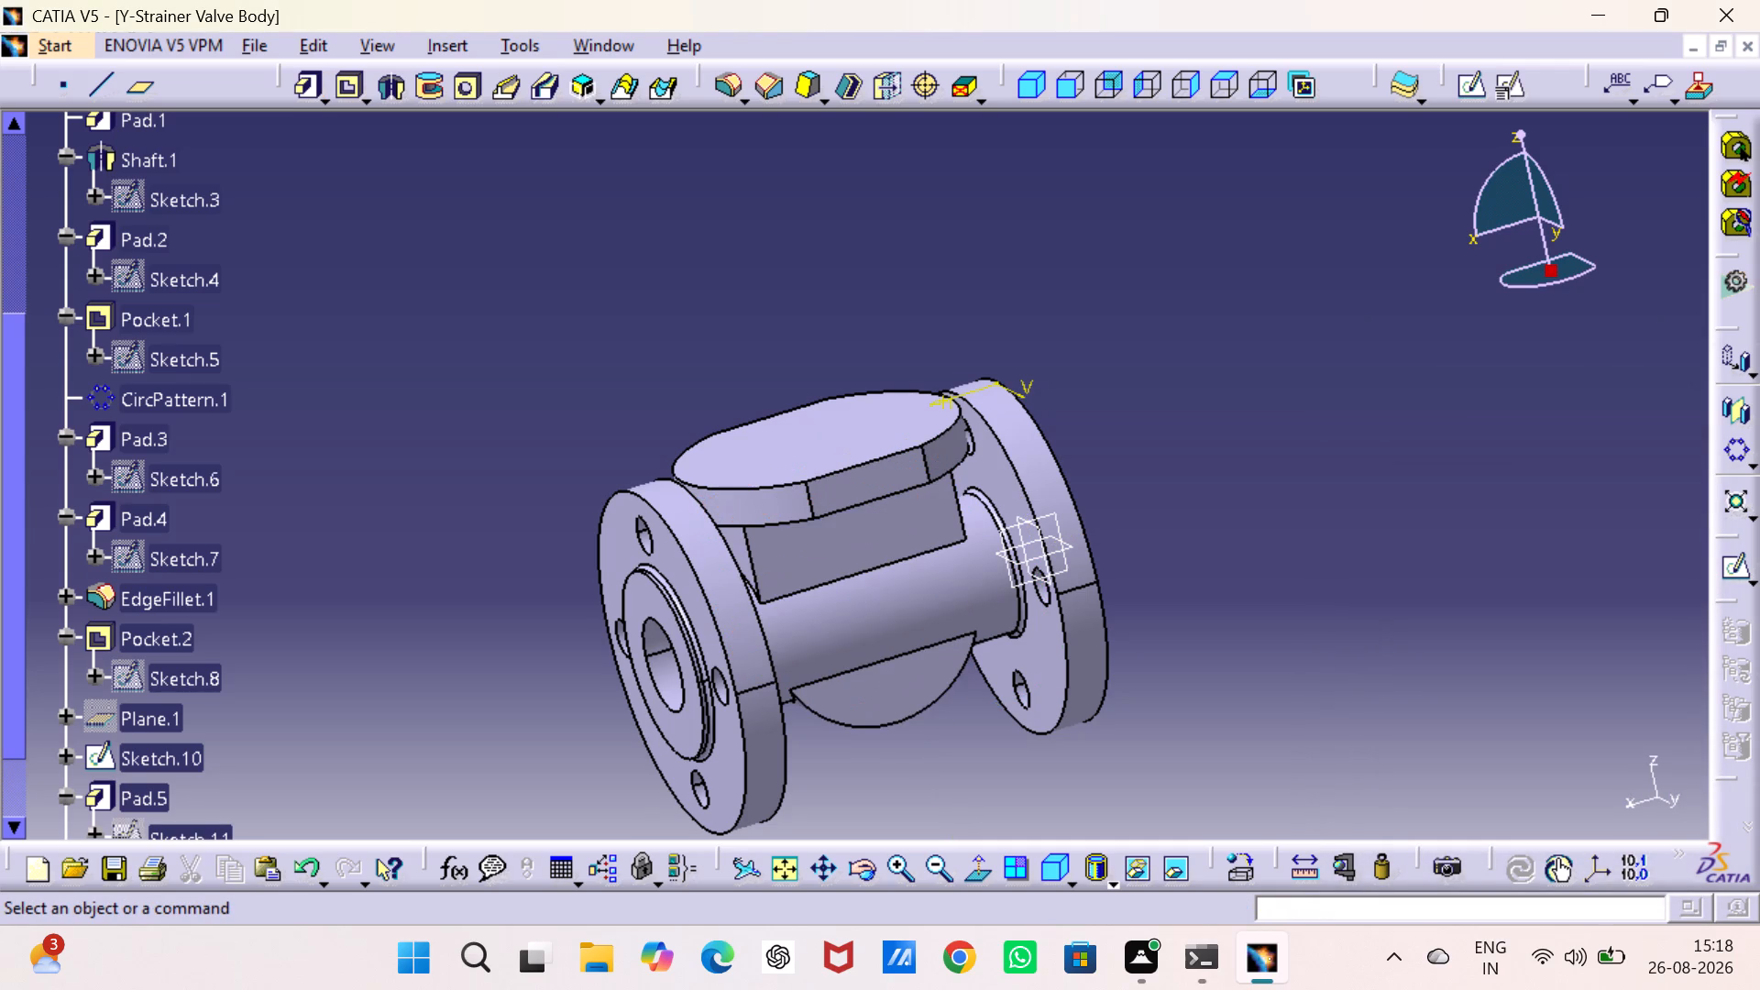
Set the length of the central body's mirrored pad to 46 mm.
middle_drag(968, 742, 881, 388)
right_drag(968, 742, 881, 388)
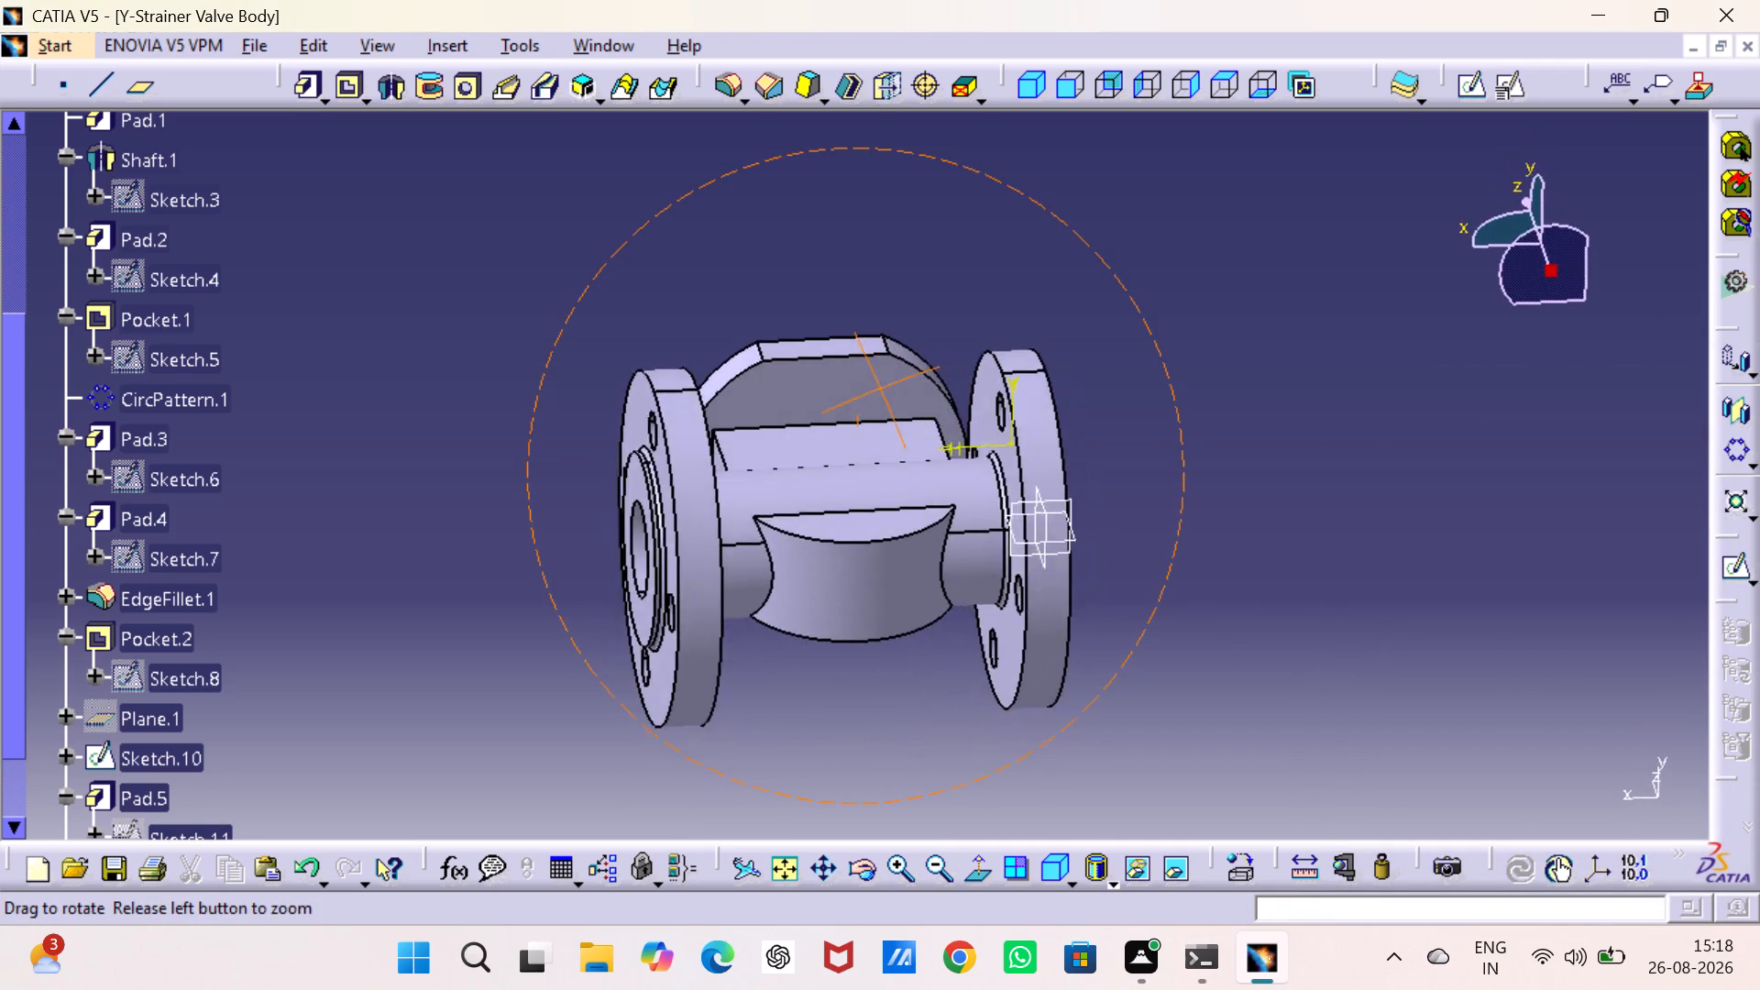
middle_drag(881, 388, 1004, 709)
right_drag(881, 388, 1004, 709)
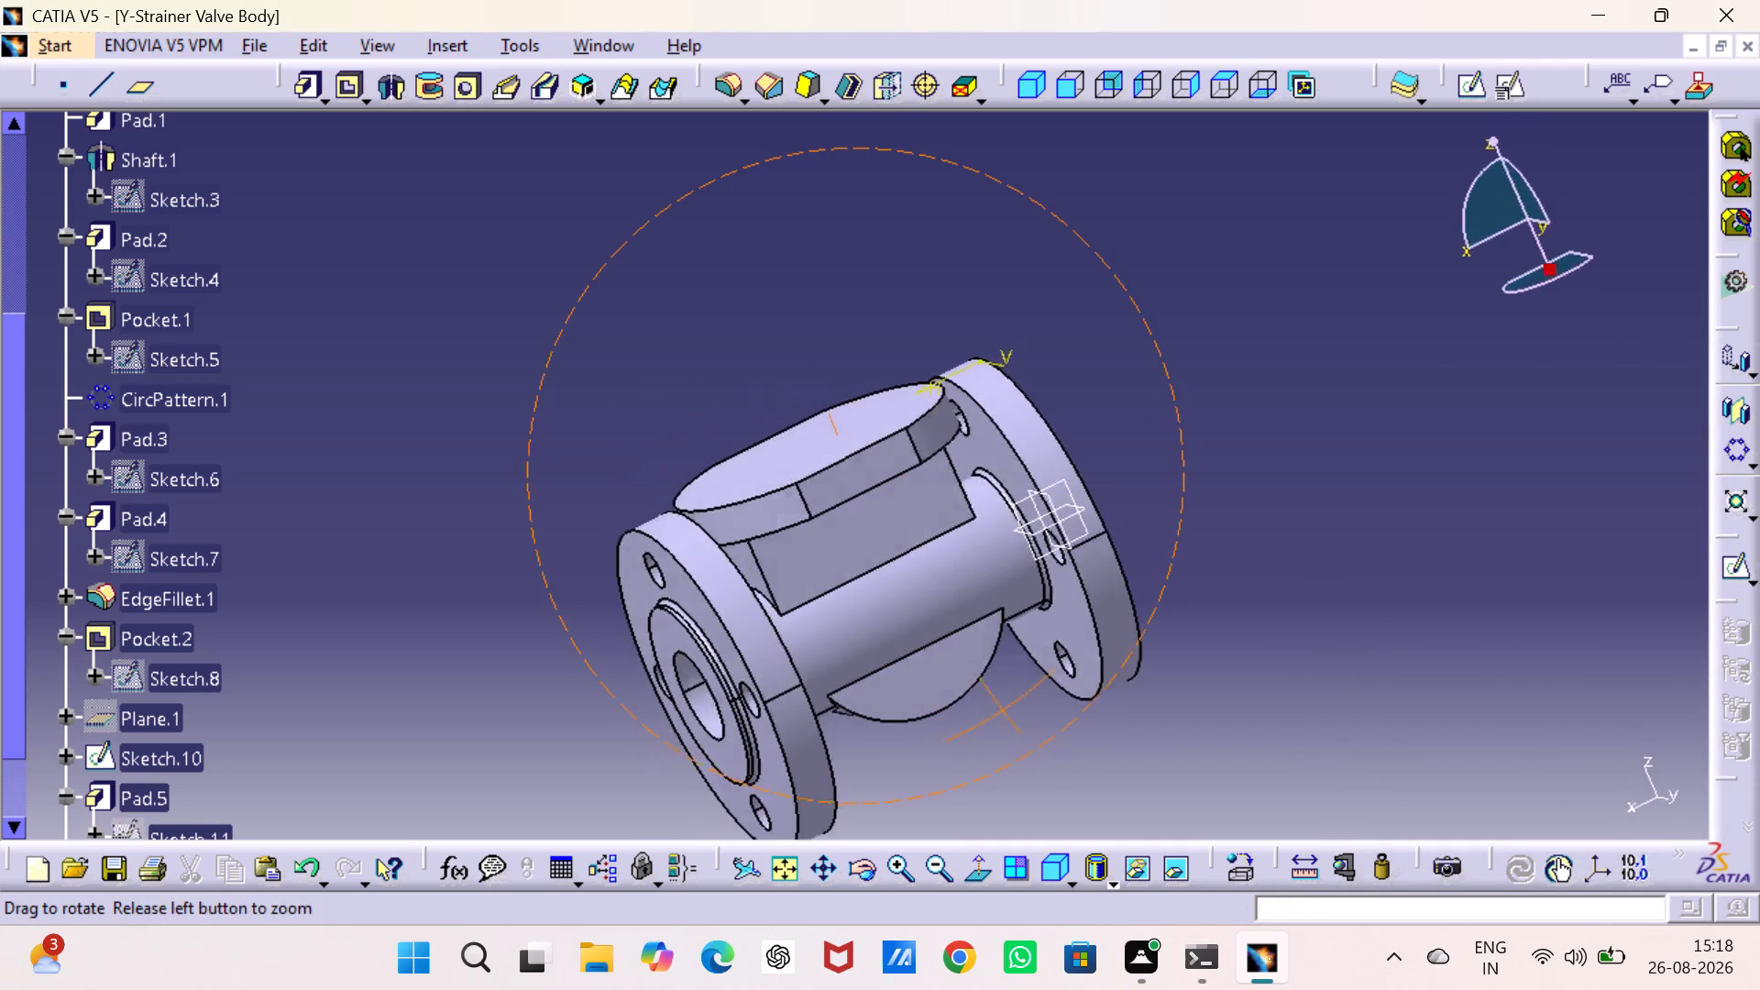
right_drag(1004, 709, 1016, 687)
middle_drag(1004, 709, 1016, 687)
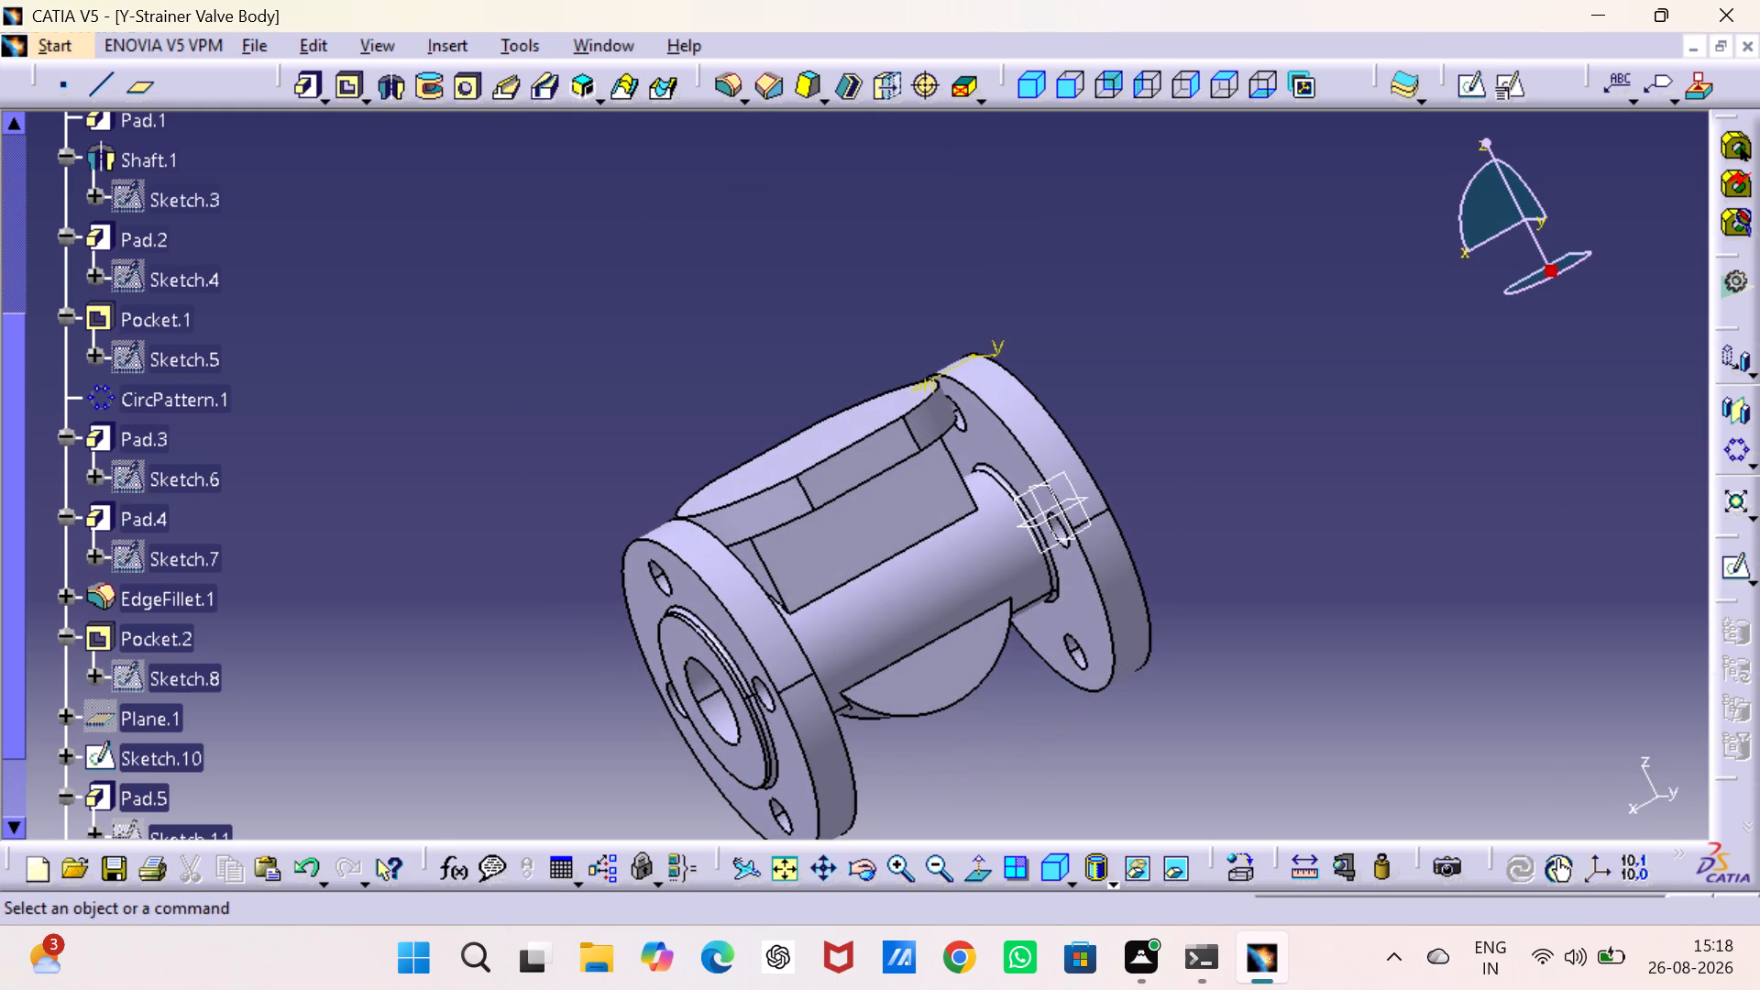
middle_drag(555, 675, 854, 567)
right_drag(555, 675, 854, 567)
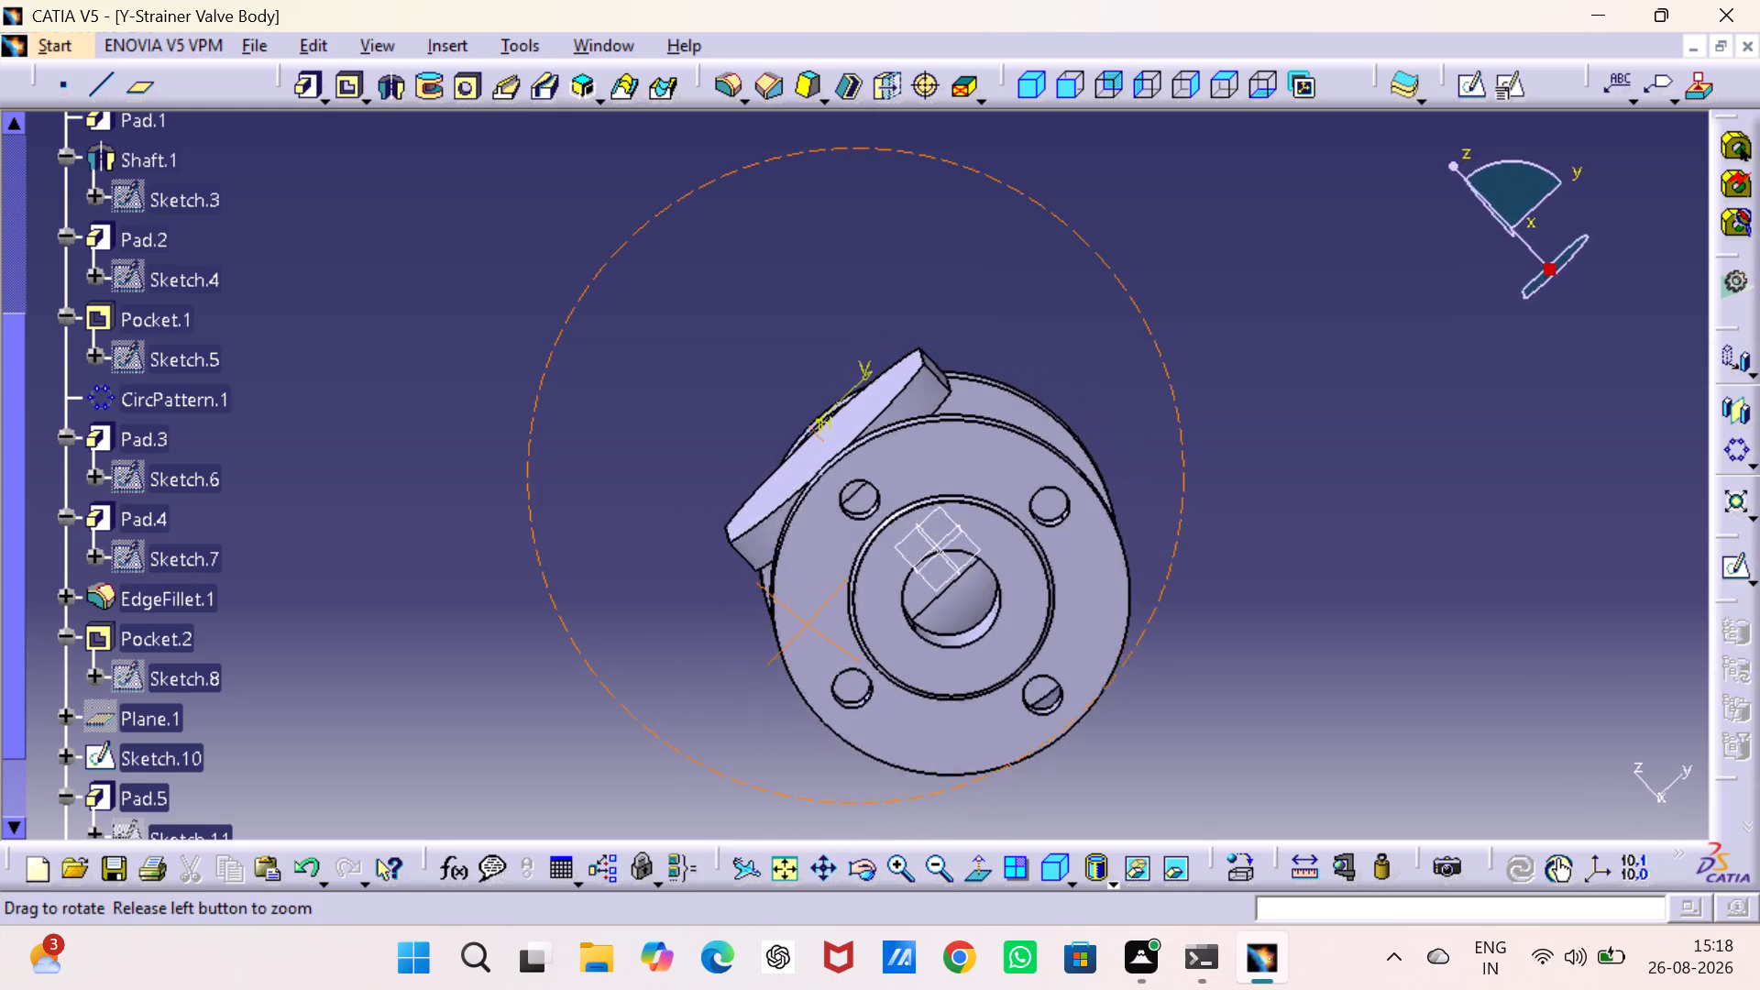
middle_drag(854, 567, 484, 659)
right_drag(854, 567, 484, 659)
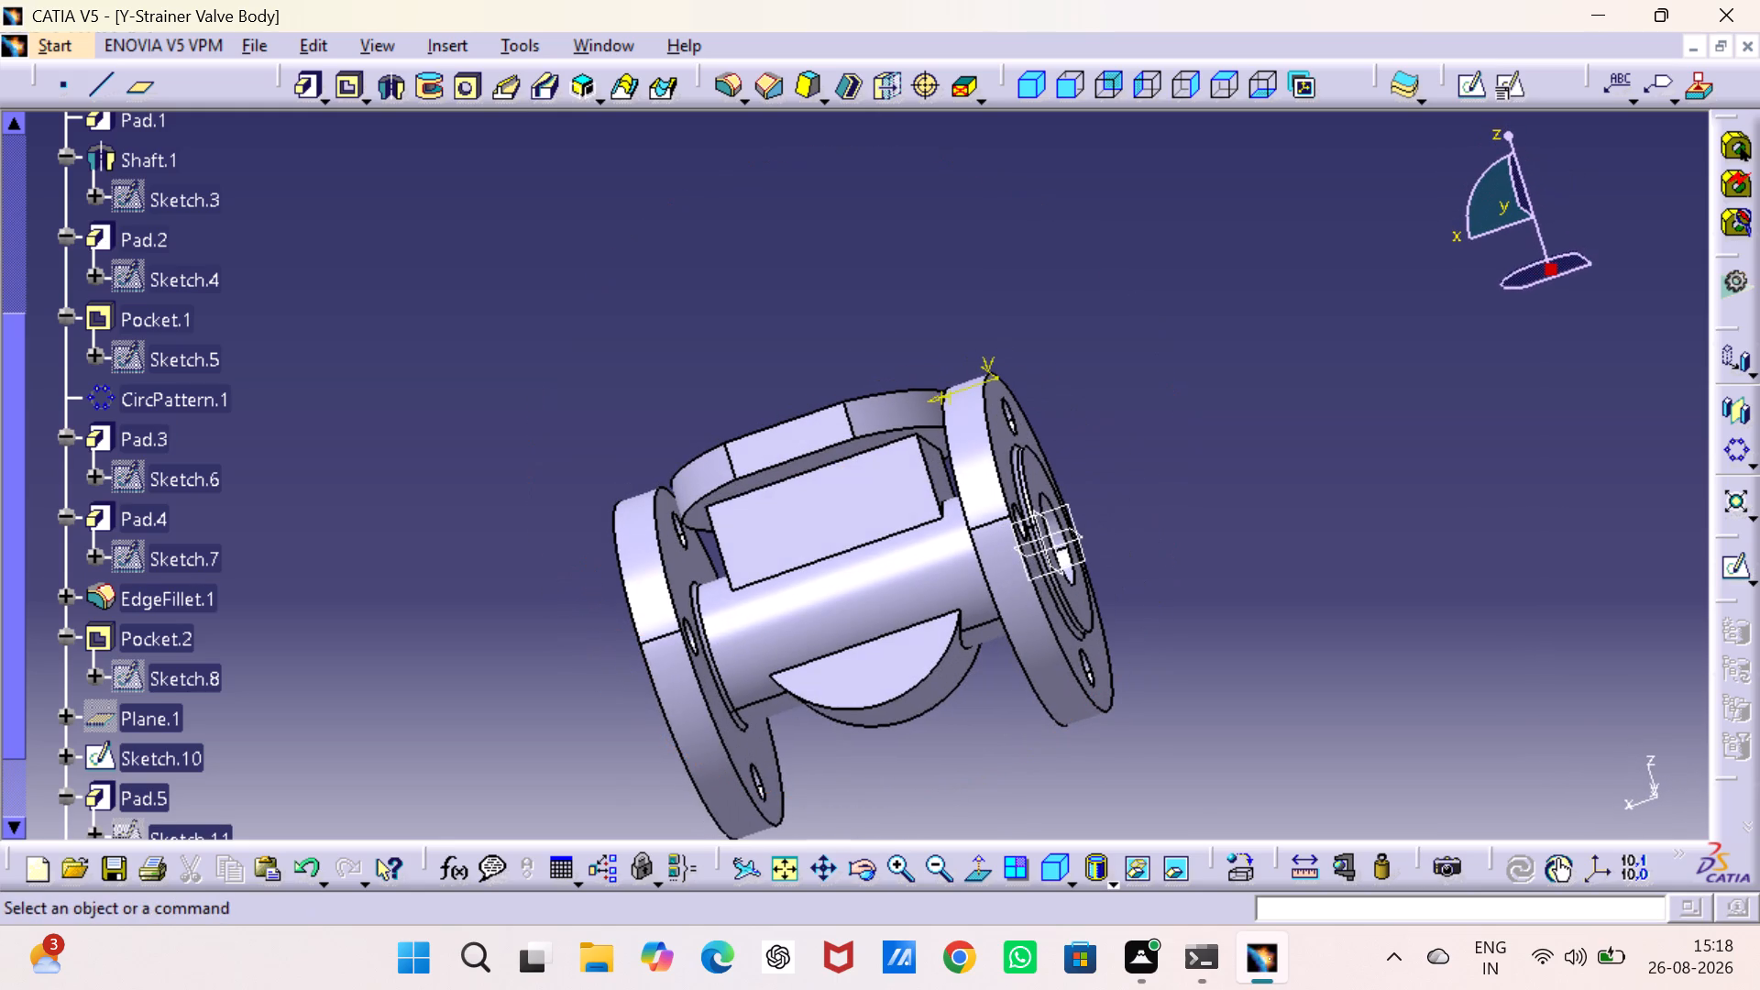
click(896, 657)
scroll(197, 620, down, 7)
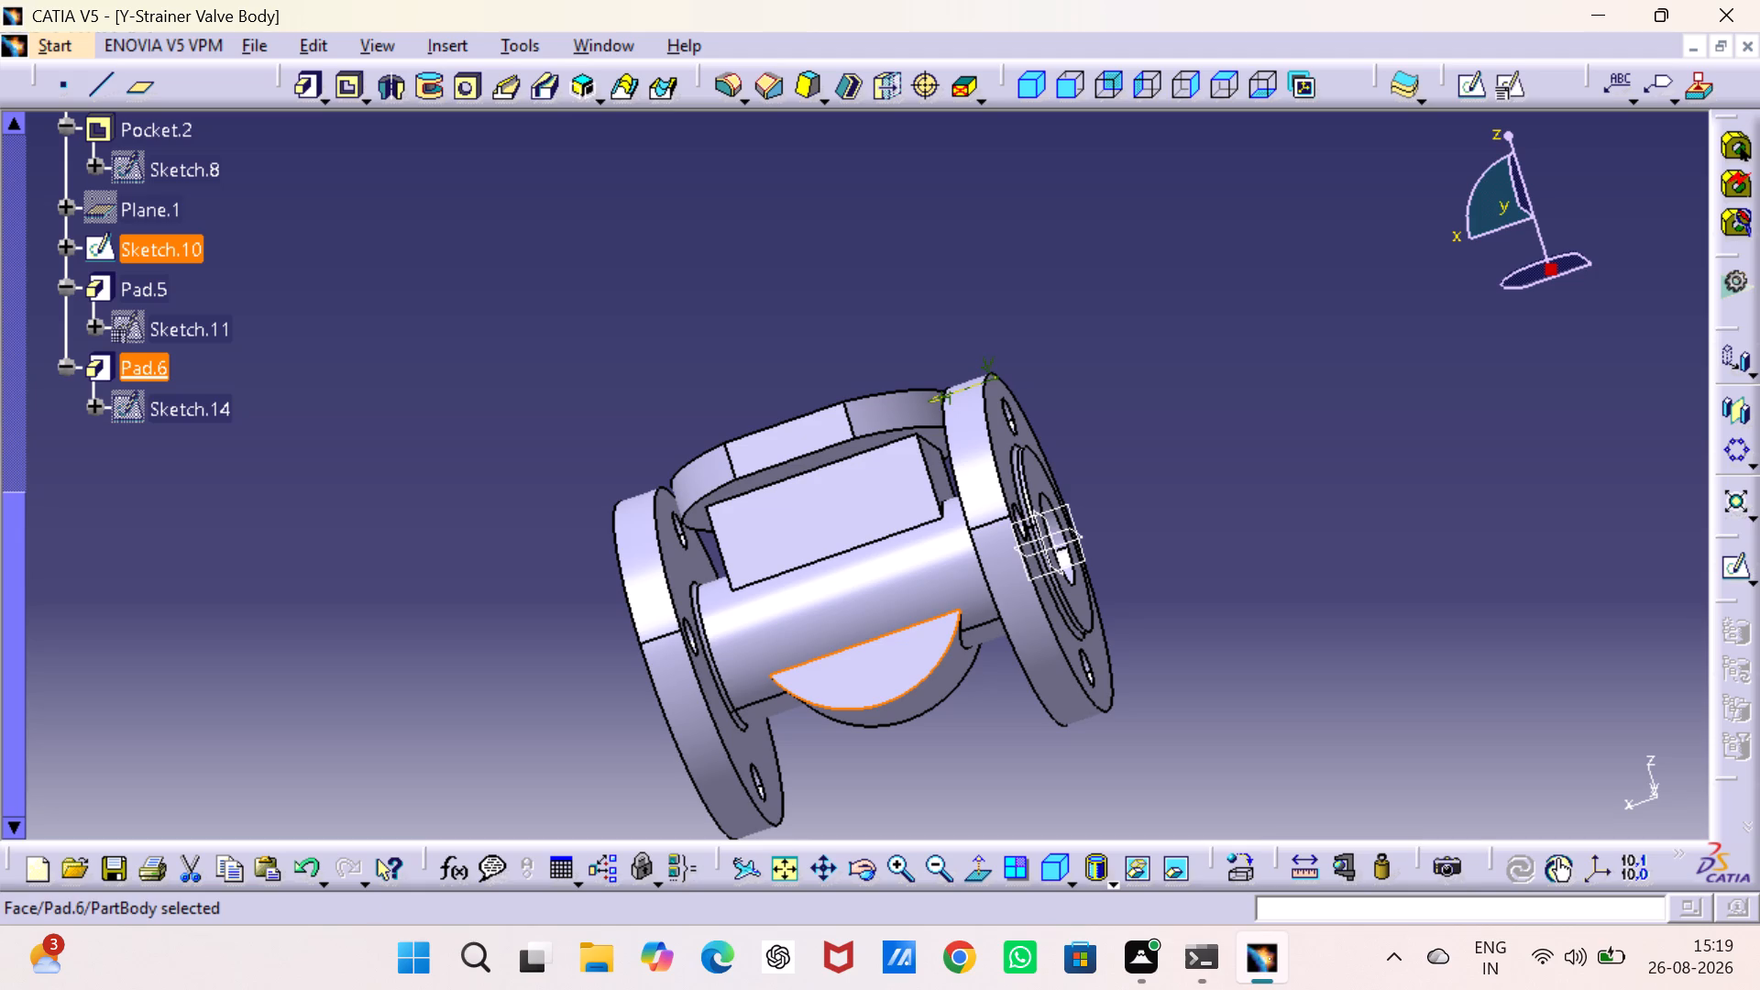
double_click(157, 358)
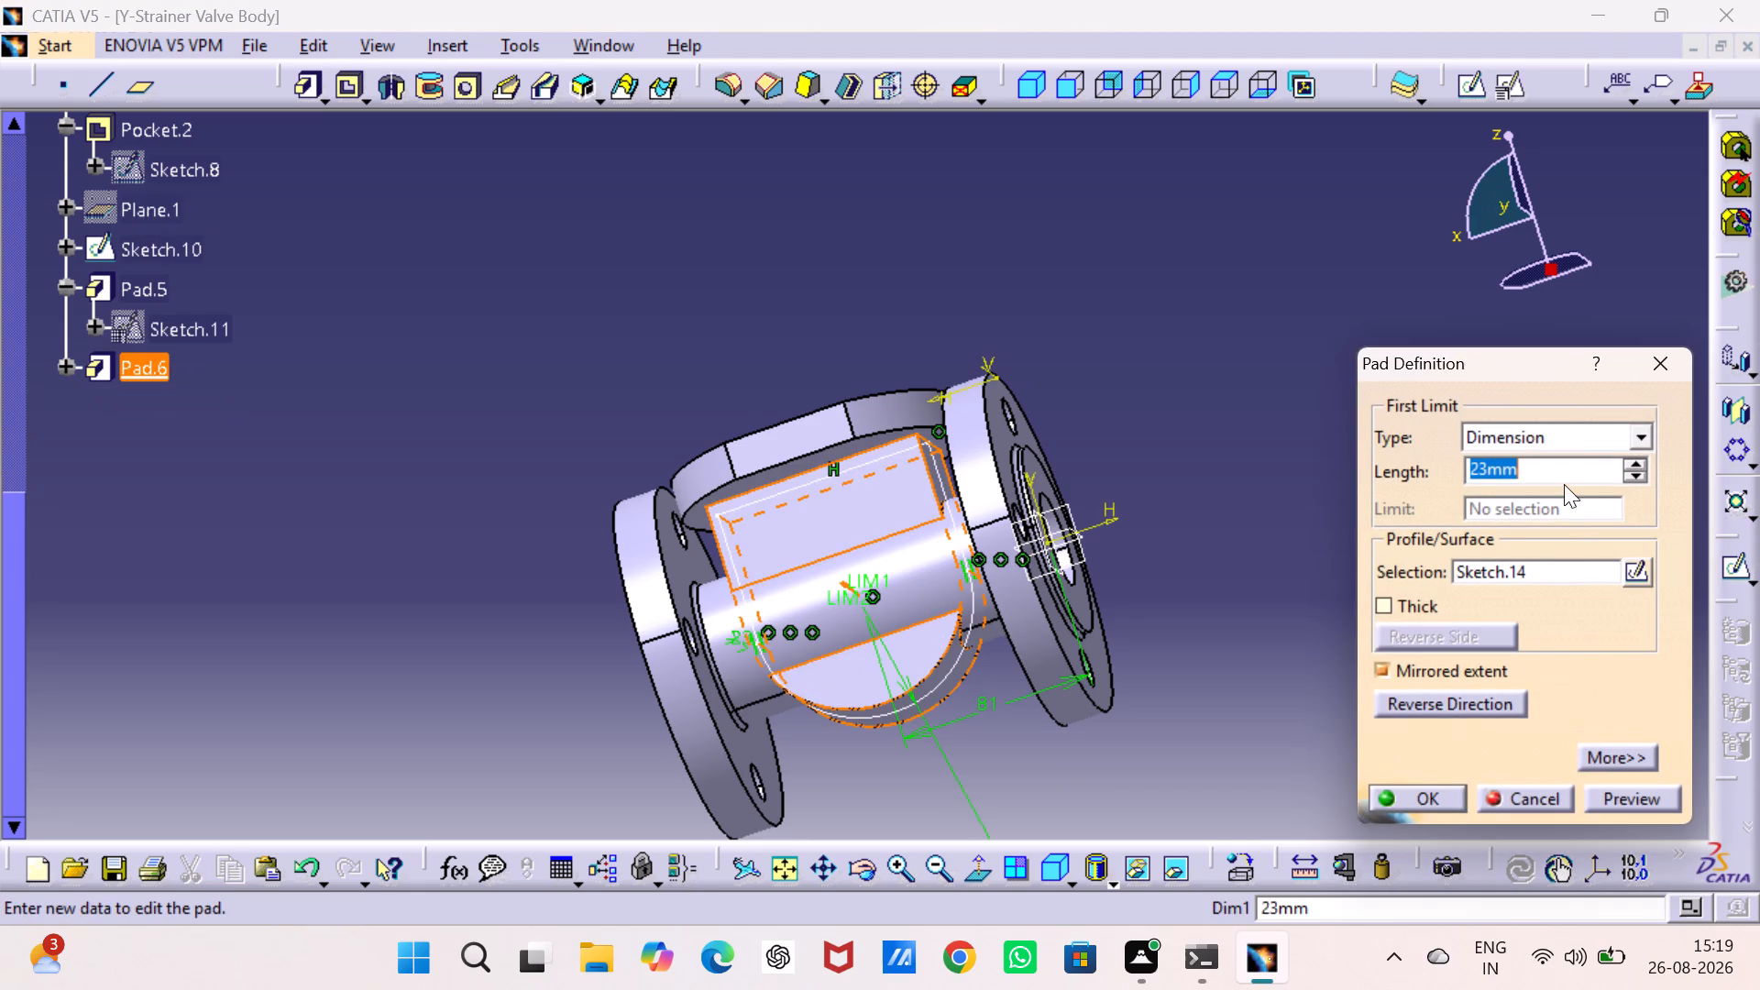
text(46)
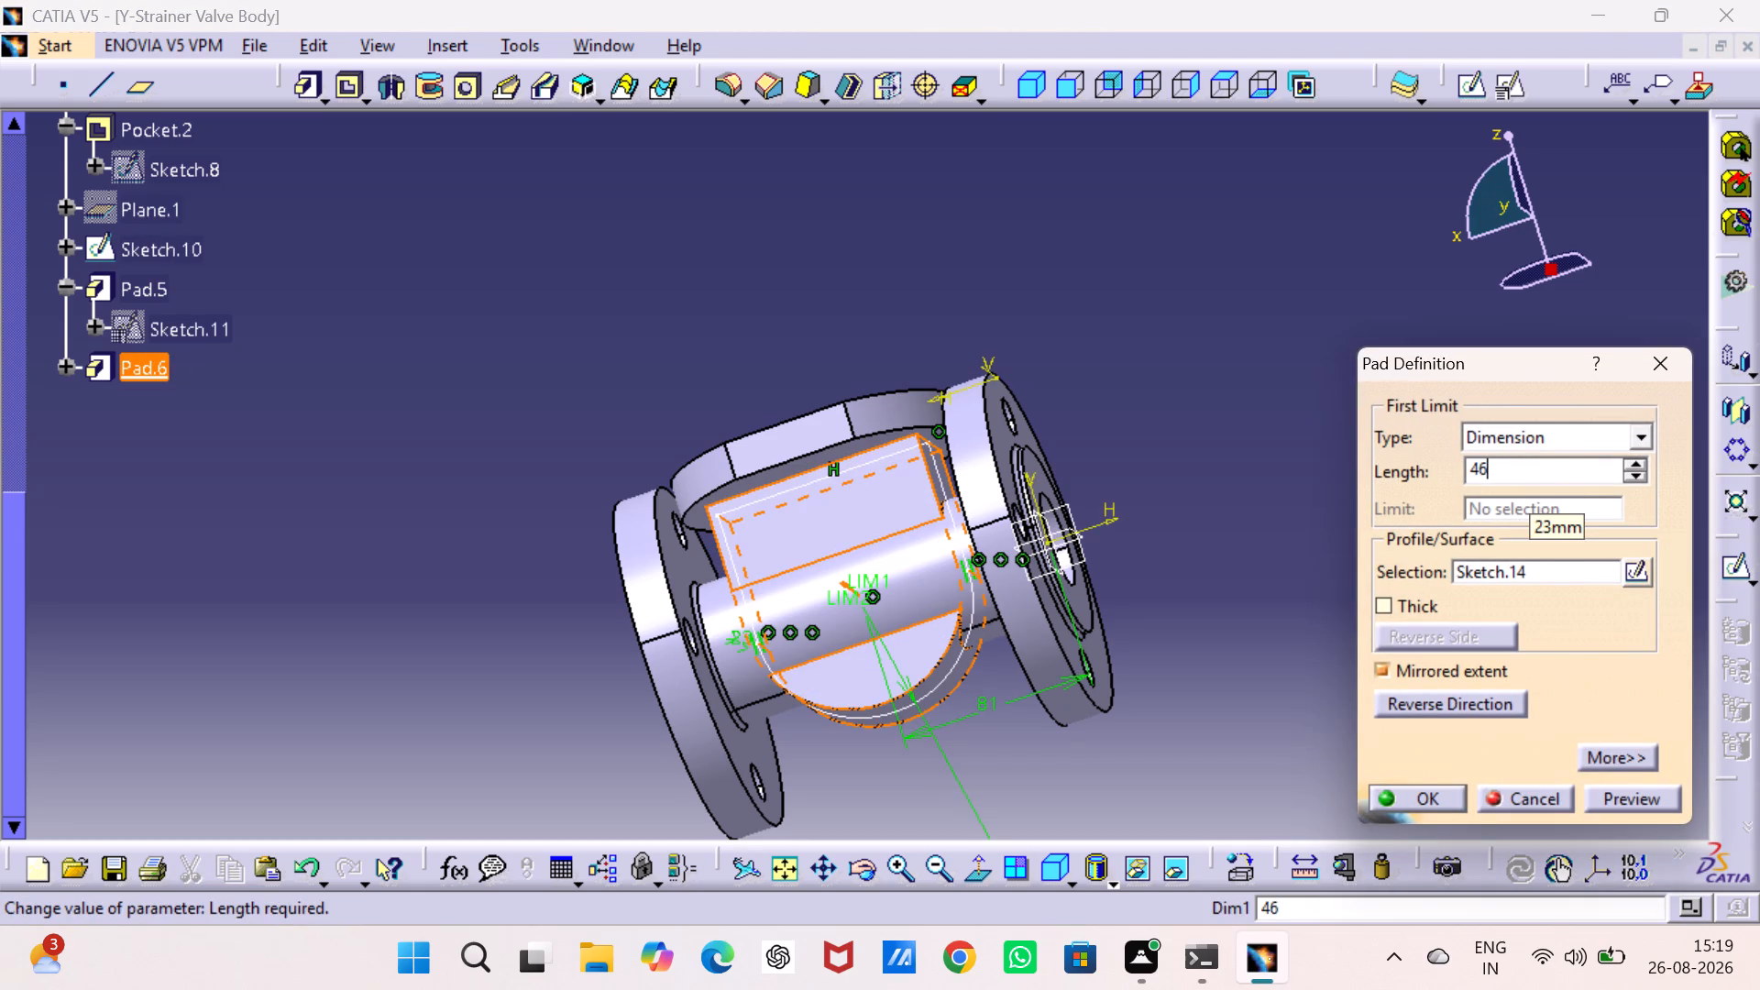
key(Return)
click(1469, 458)
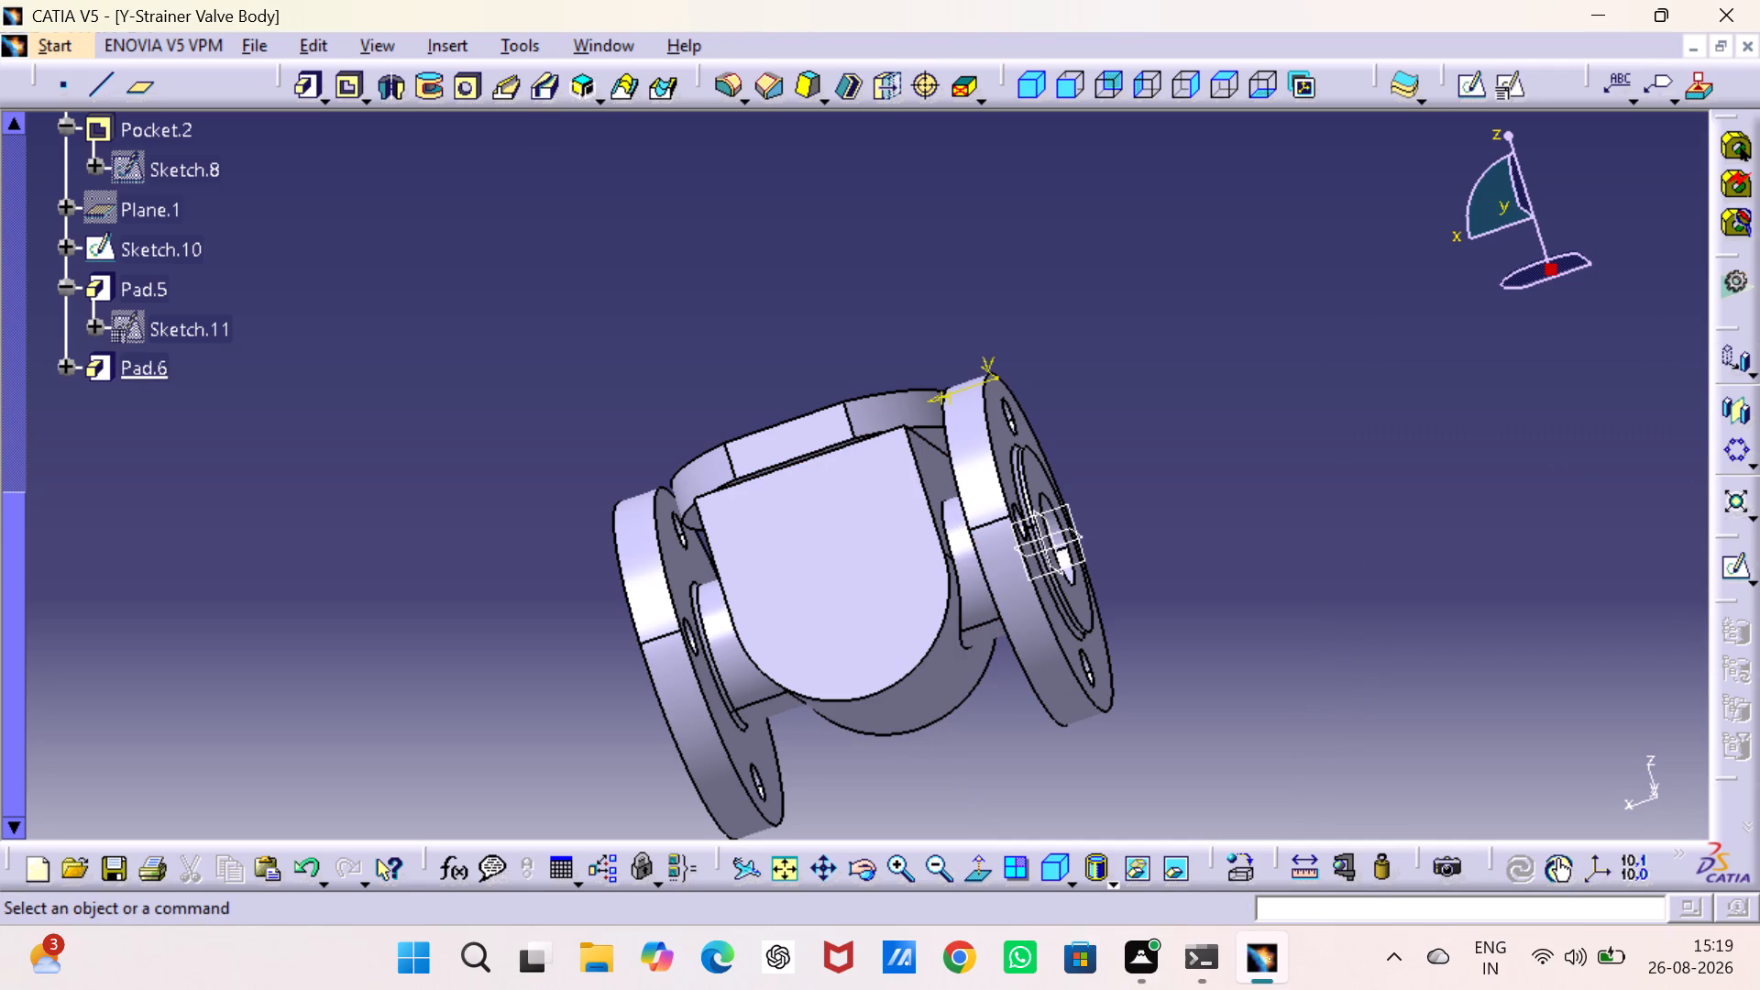
Apply an 18 mm edge fillet to the U-shaped edge of the central body's flat side face, starting from its straight portion.
middle_drag(1107, 368, 1155, 508)
right_drag(1107, 368, 1155, 508)
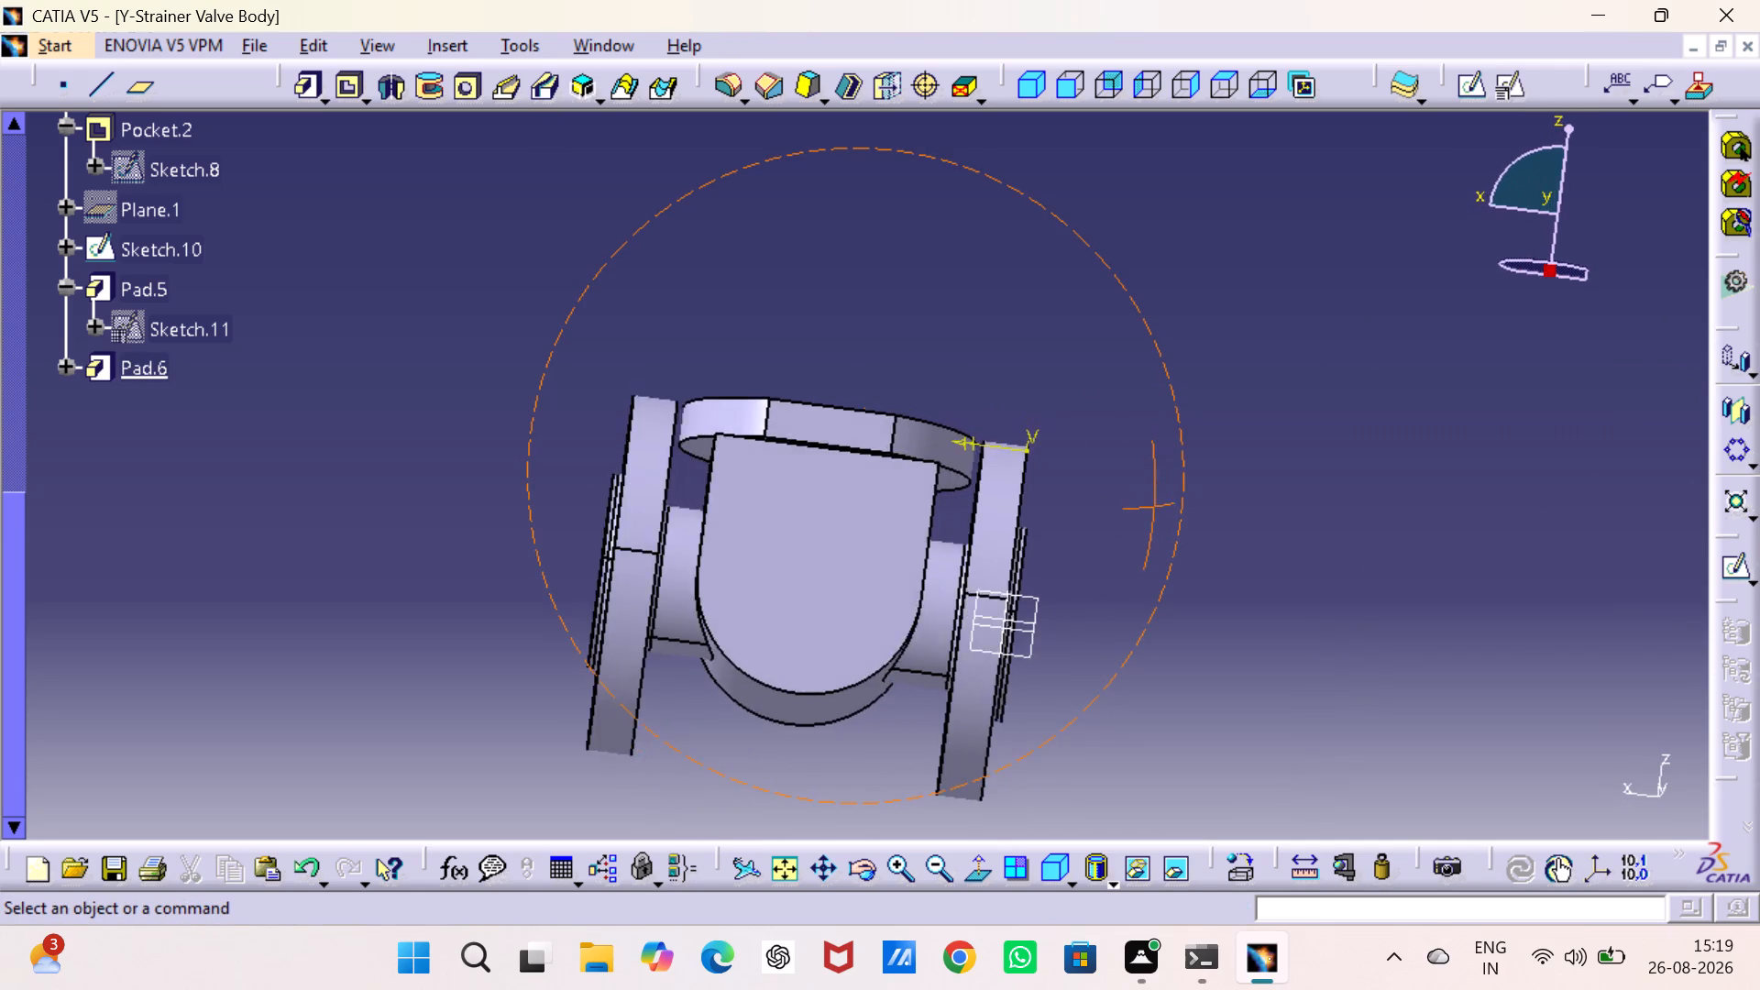
middle_drag(1155, 508, 1187, 635)
right_drag(1155, 508, 1183, 633)
middle_drag(885, 429, 847, 497)
right_drag(885, 429, 847, 497)
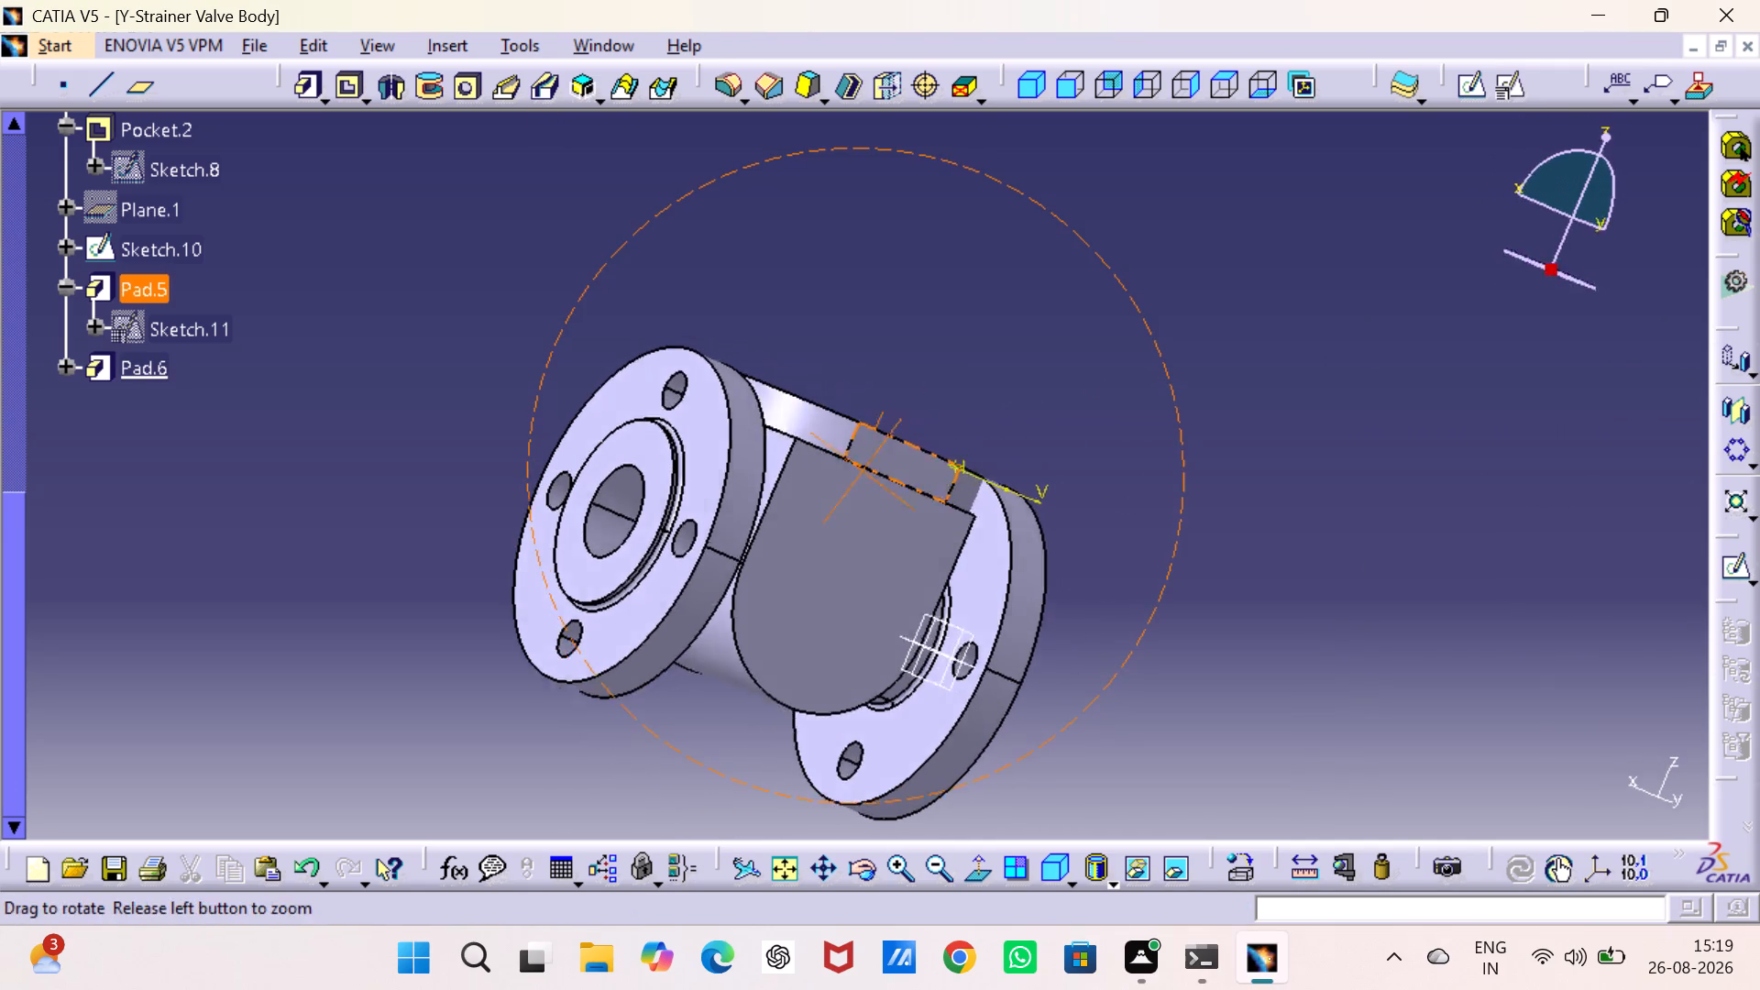
middle_drag(847, 497, 733, 694)
right_drag(847, 497, 733, 694)
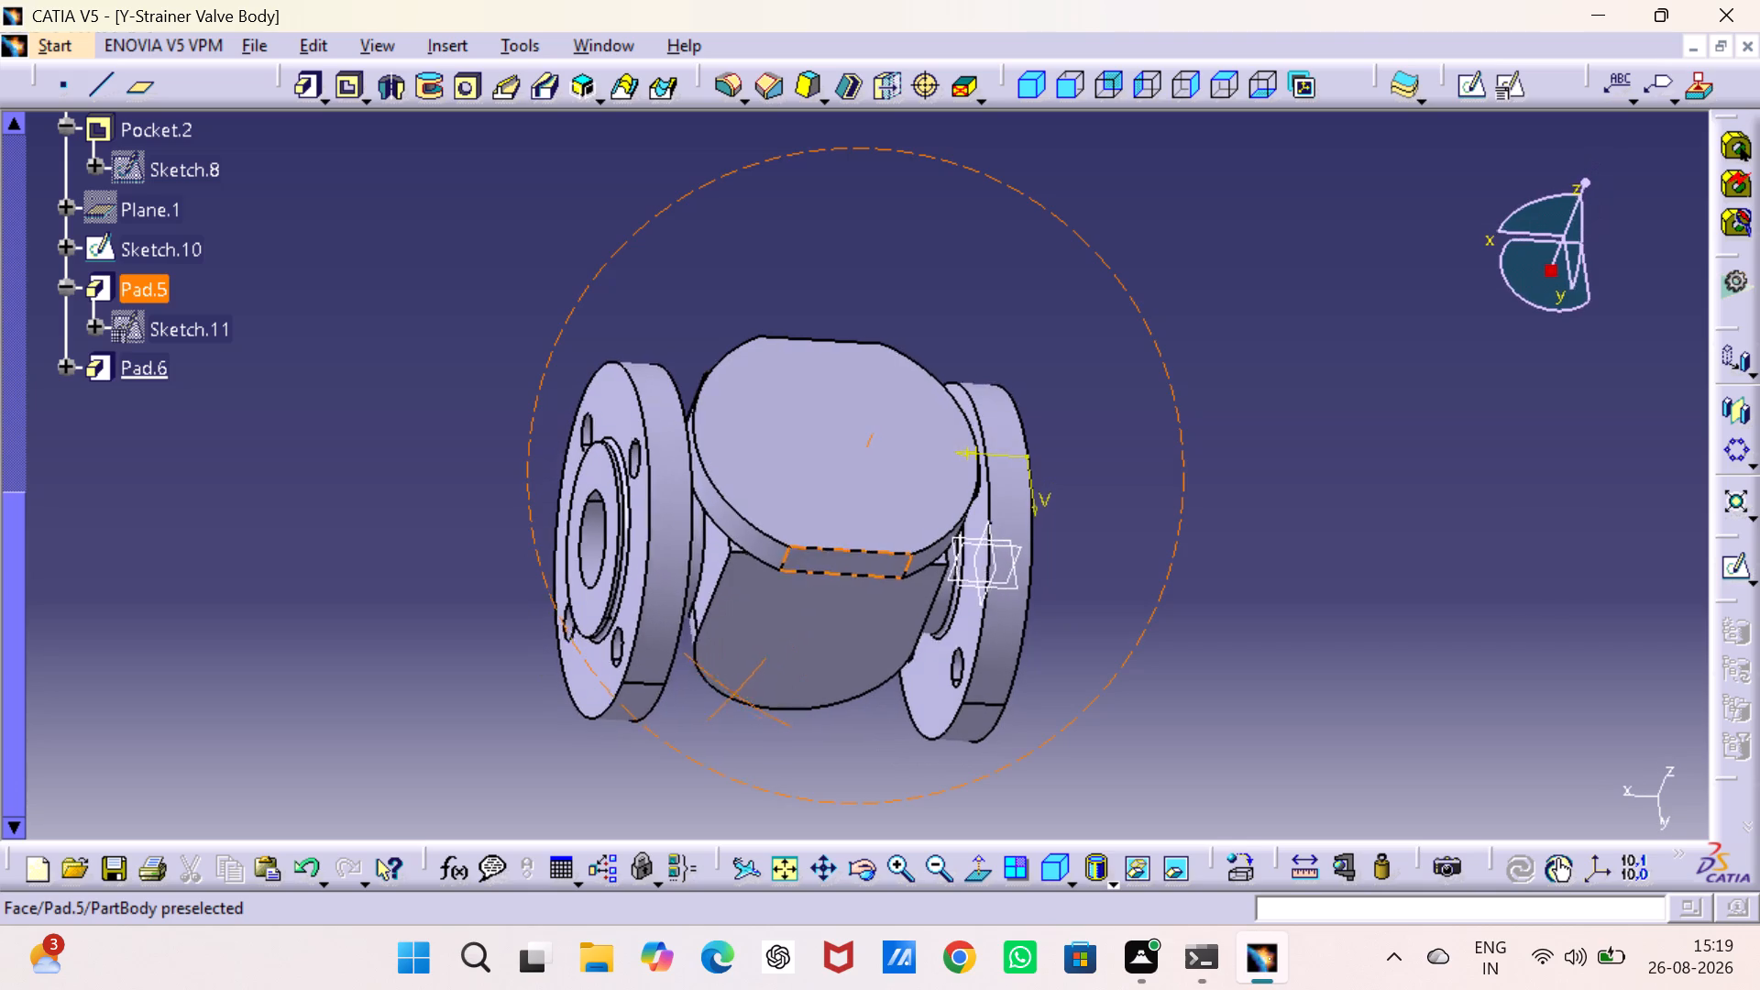
right_drag(733, 694, 747, 687)
middle_drag(733, 694, 747, 687)
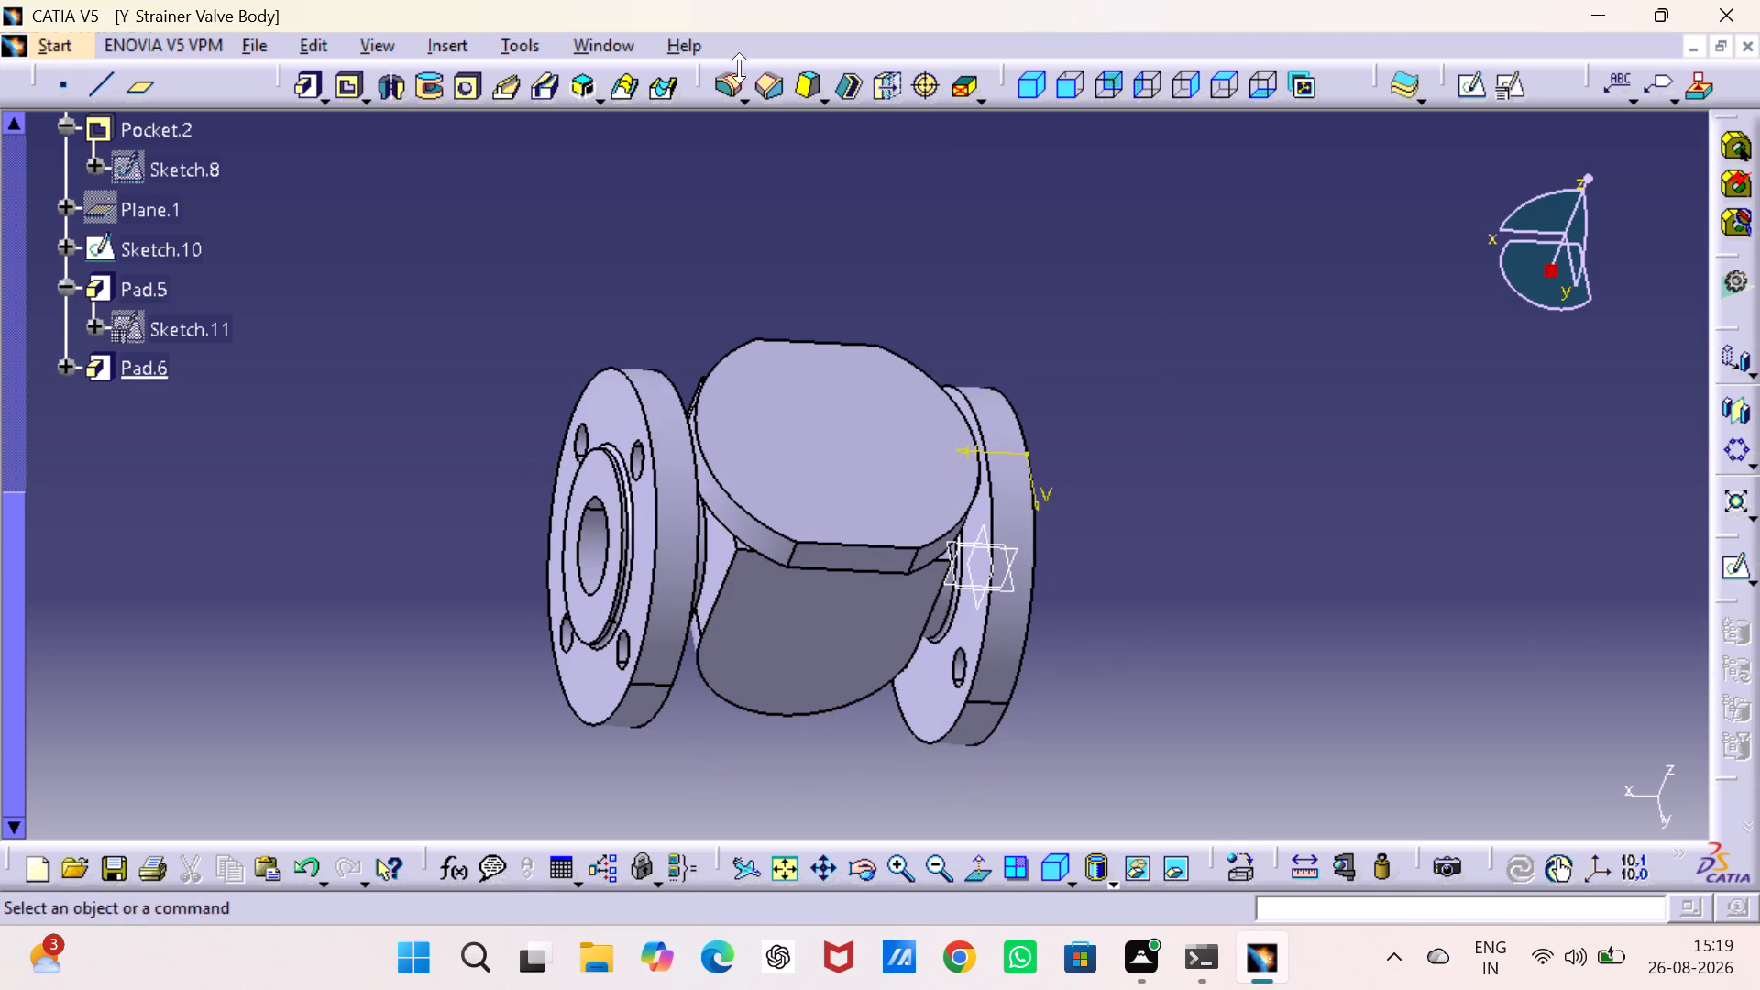
click(725, 78)
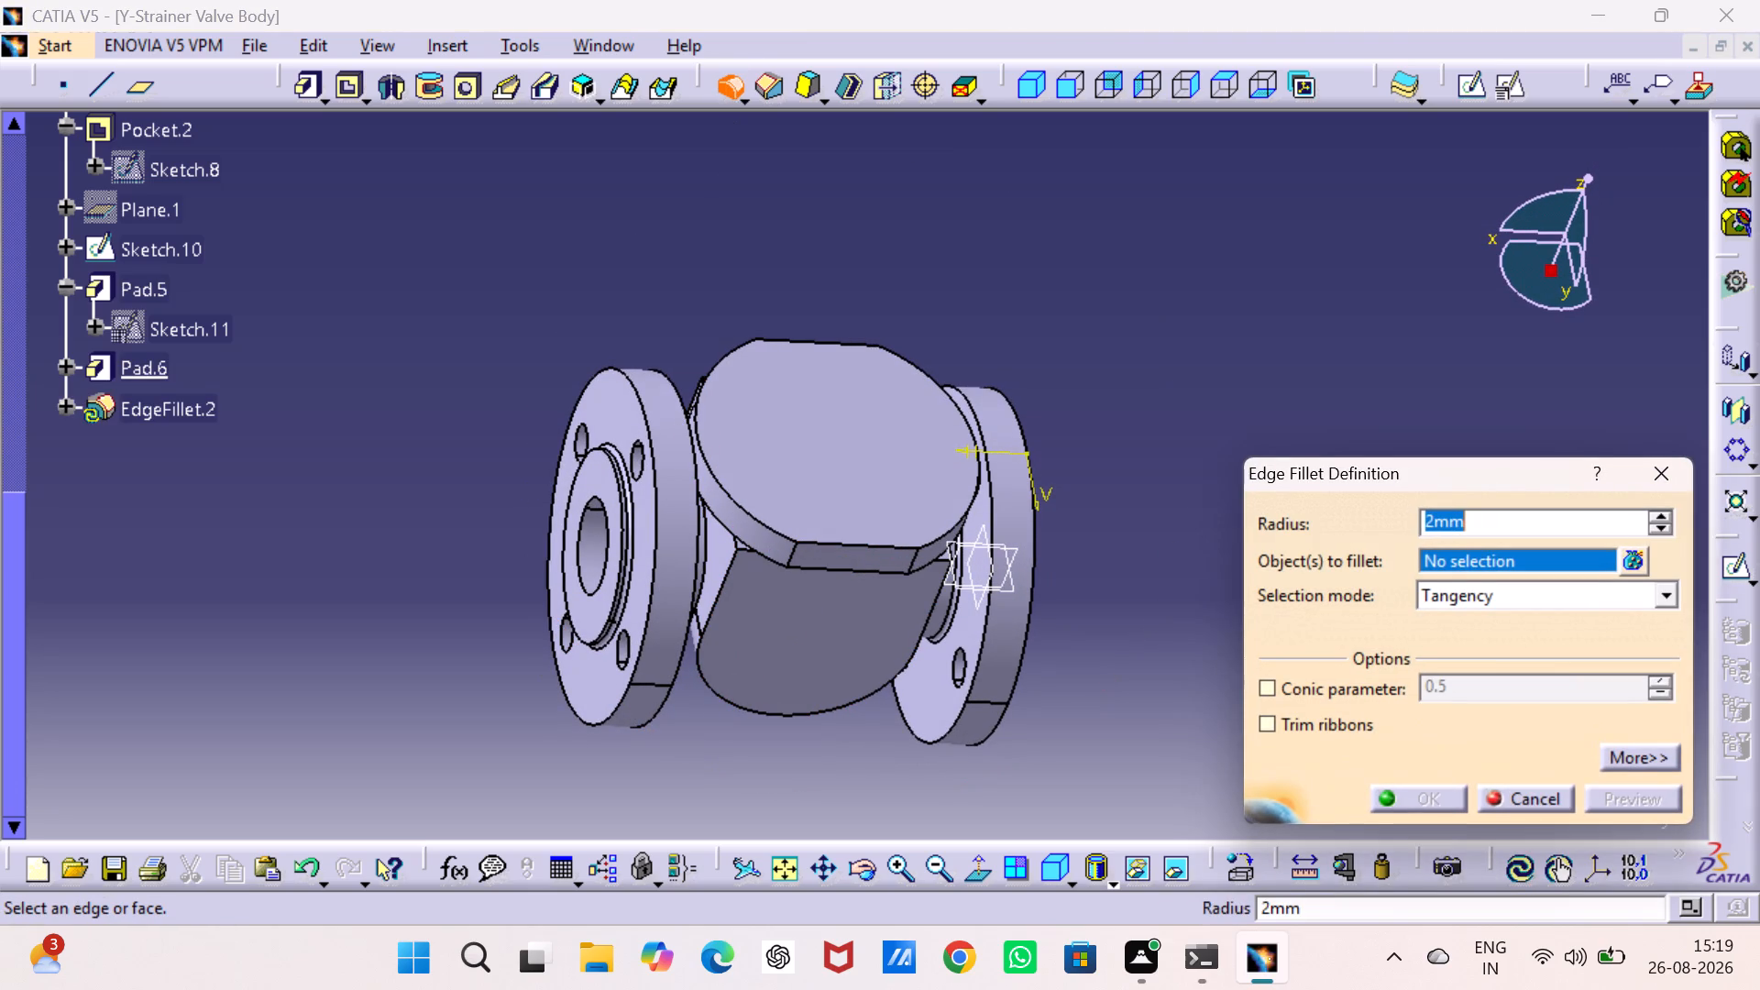
text(18)
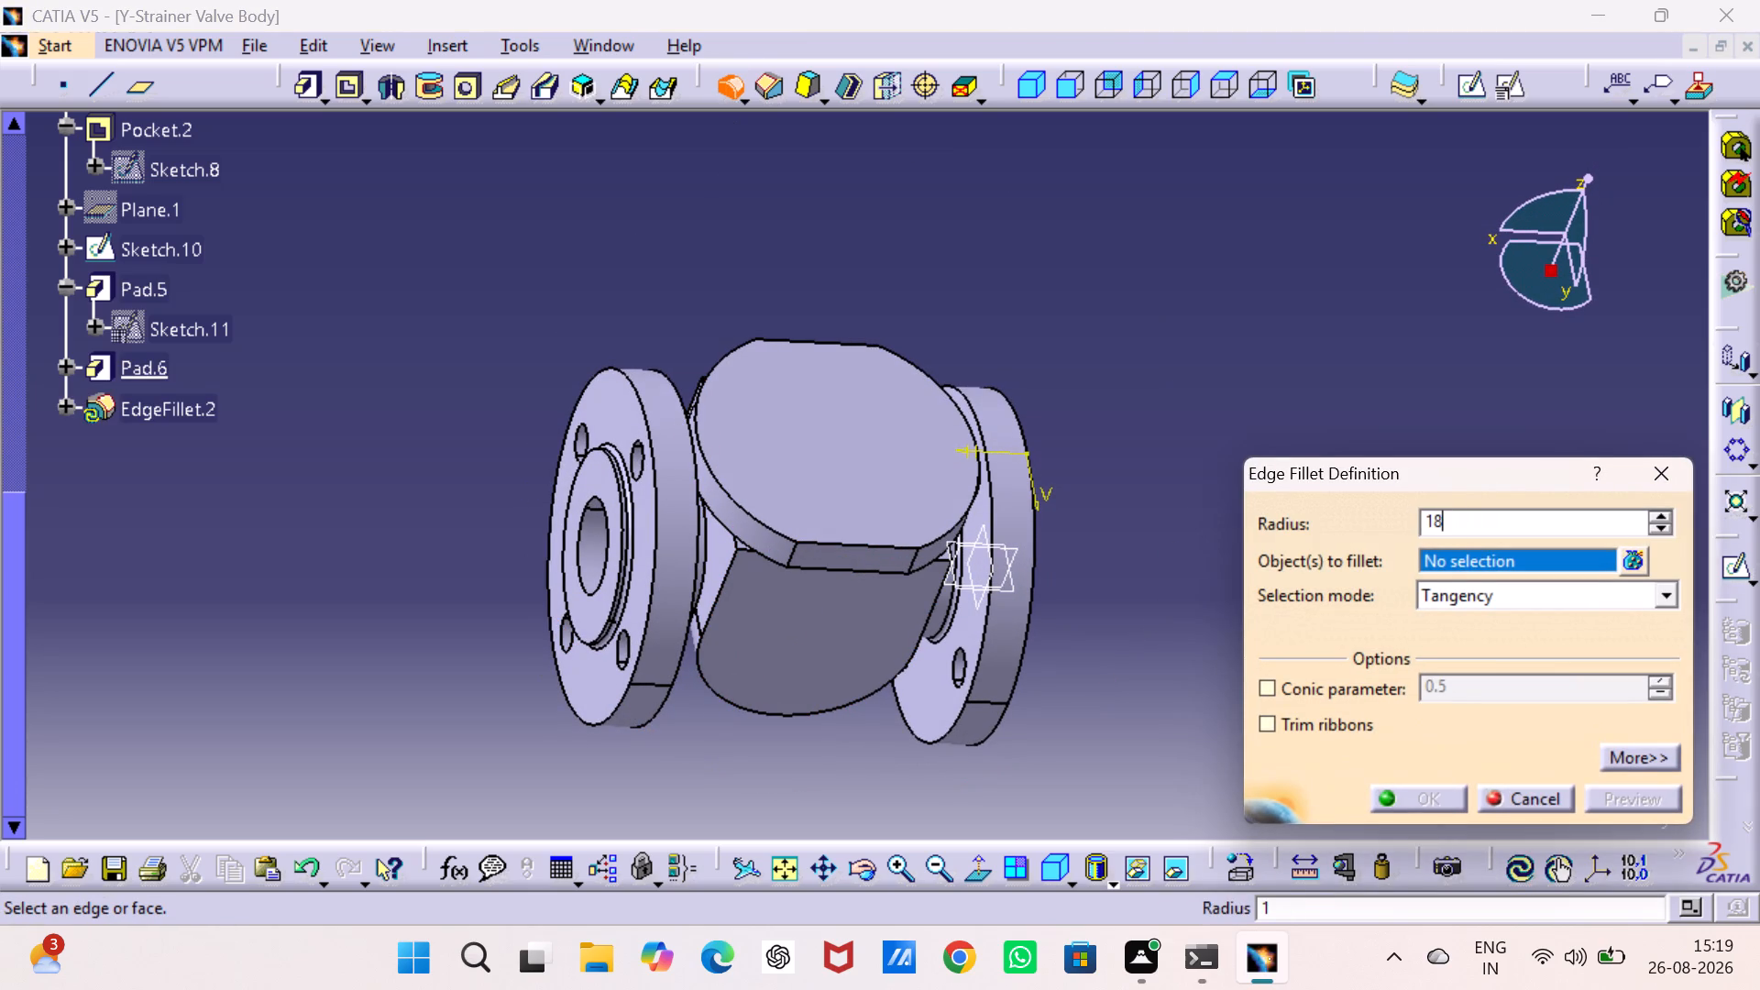
key(Return)
click(715, 593)
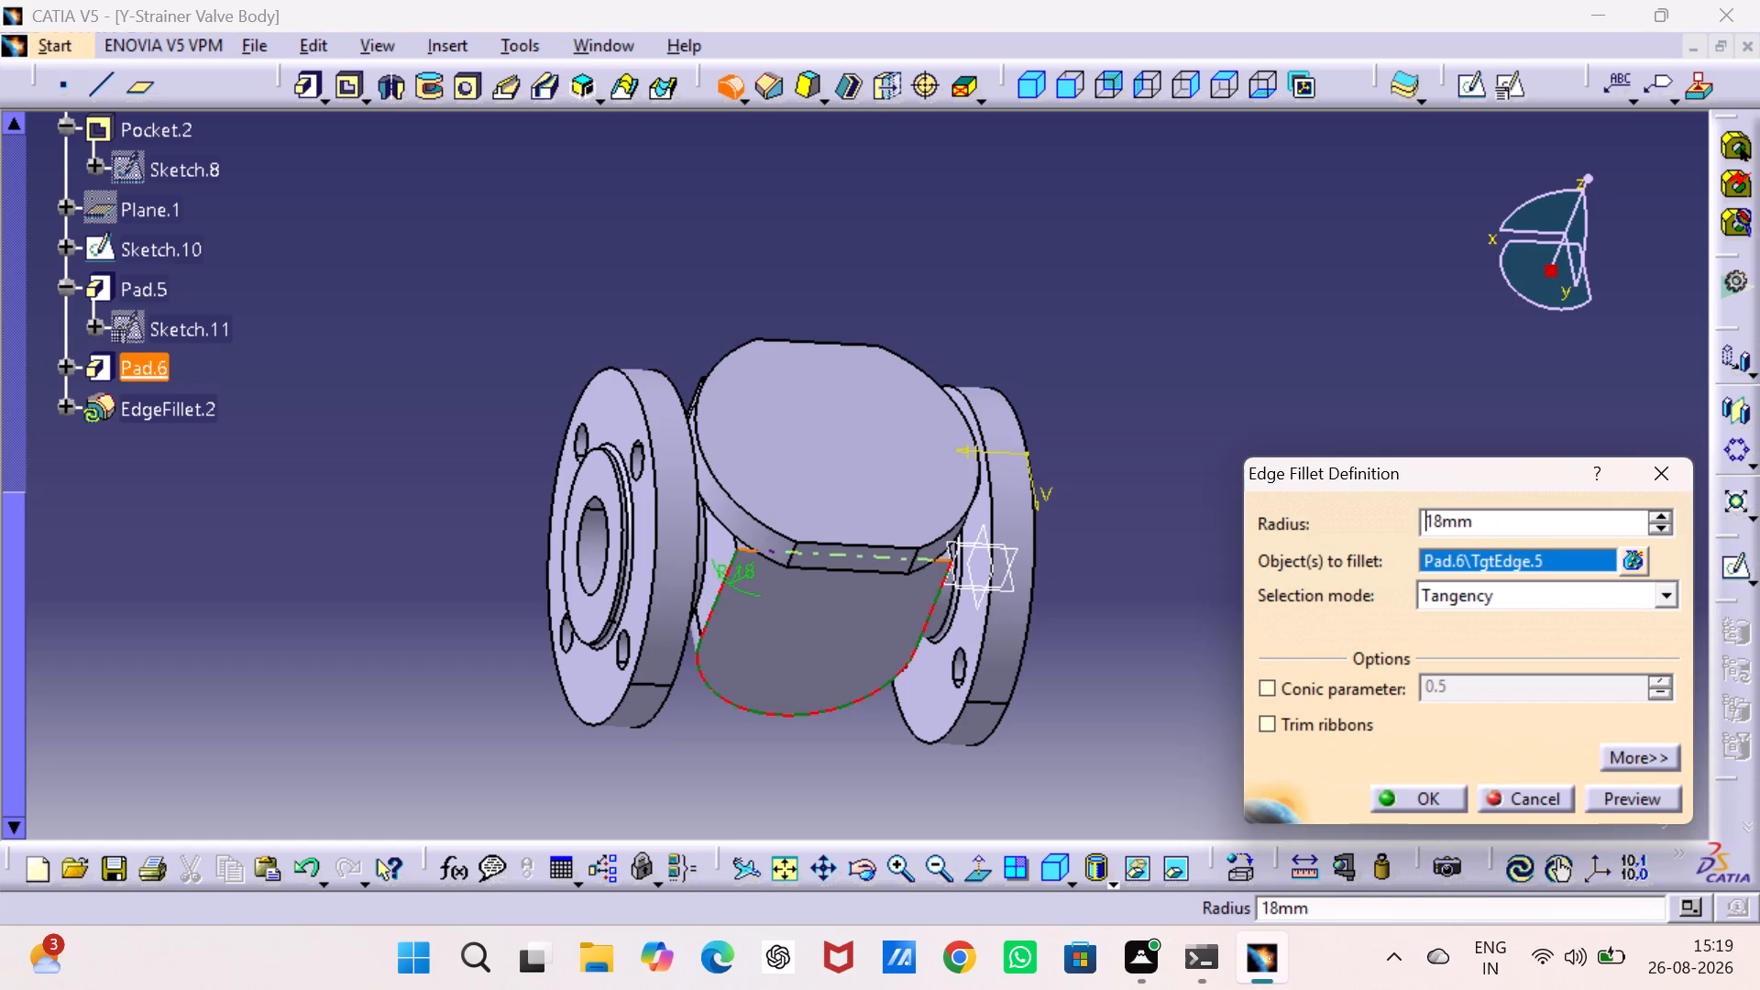
click(933, 612)
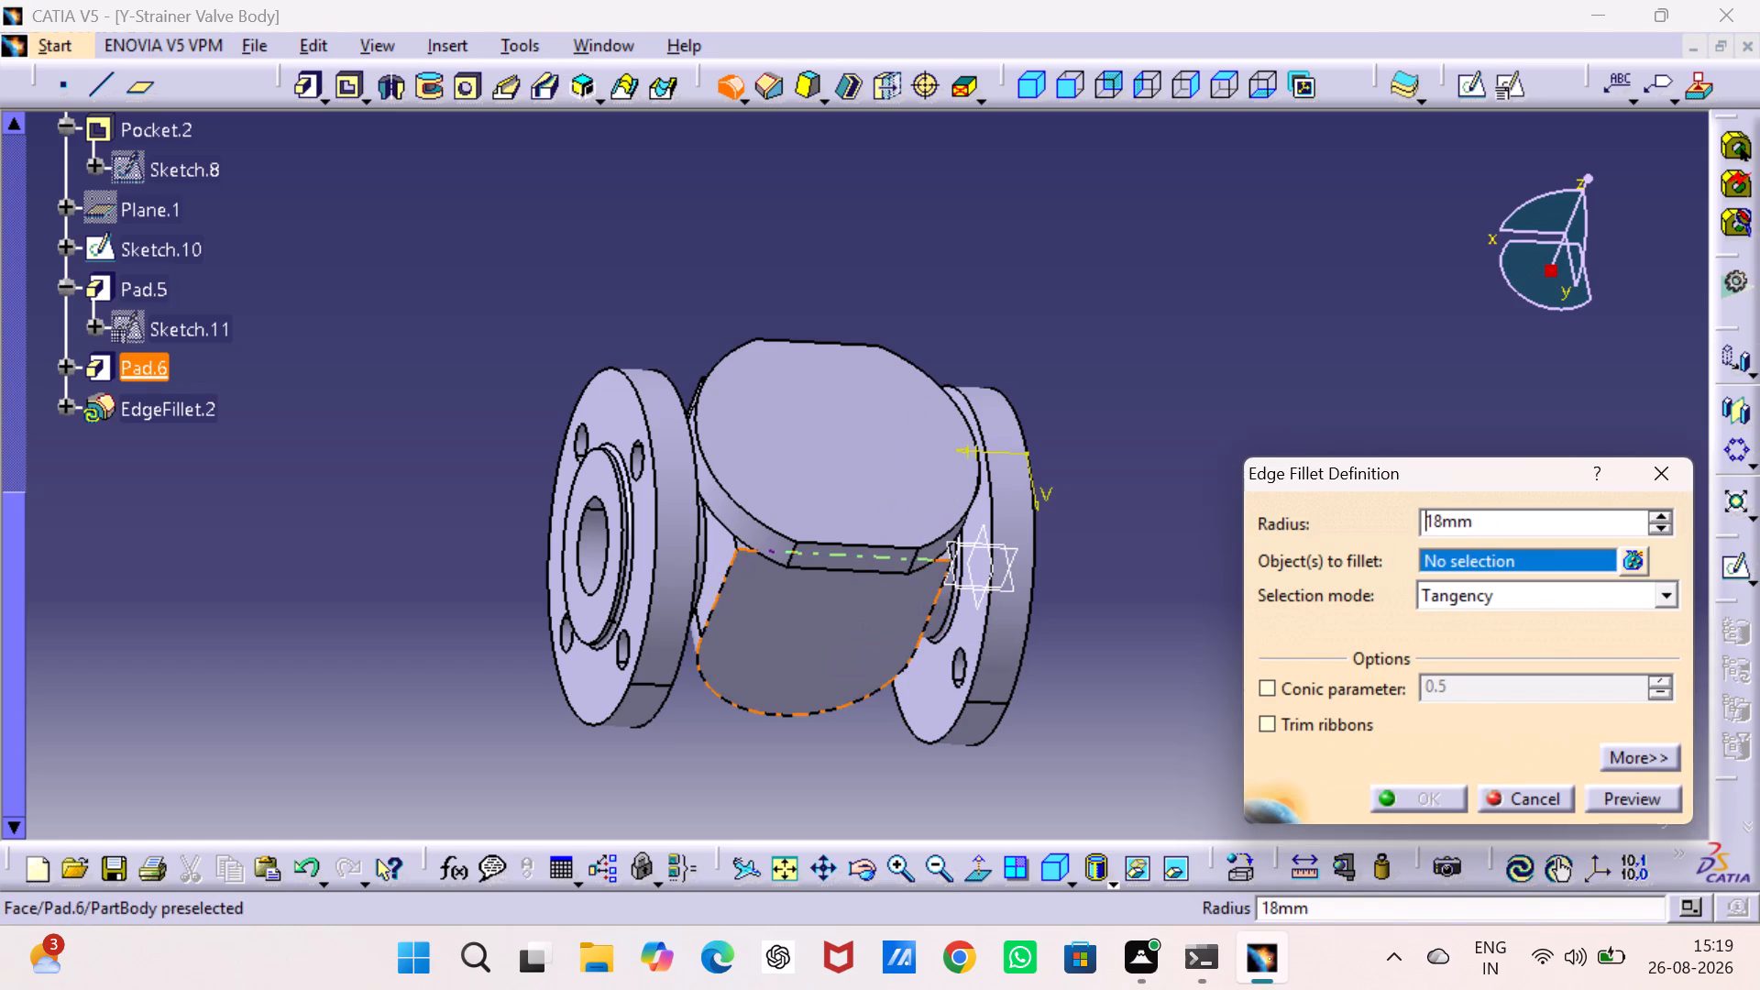
click(723, 577)
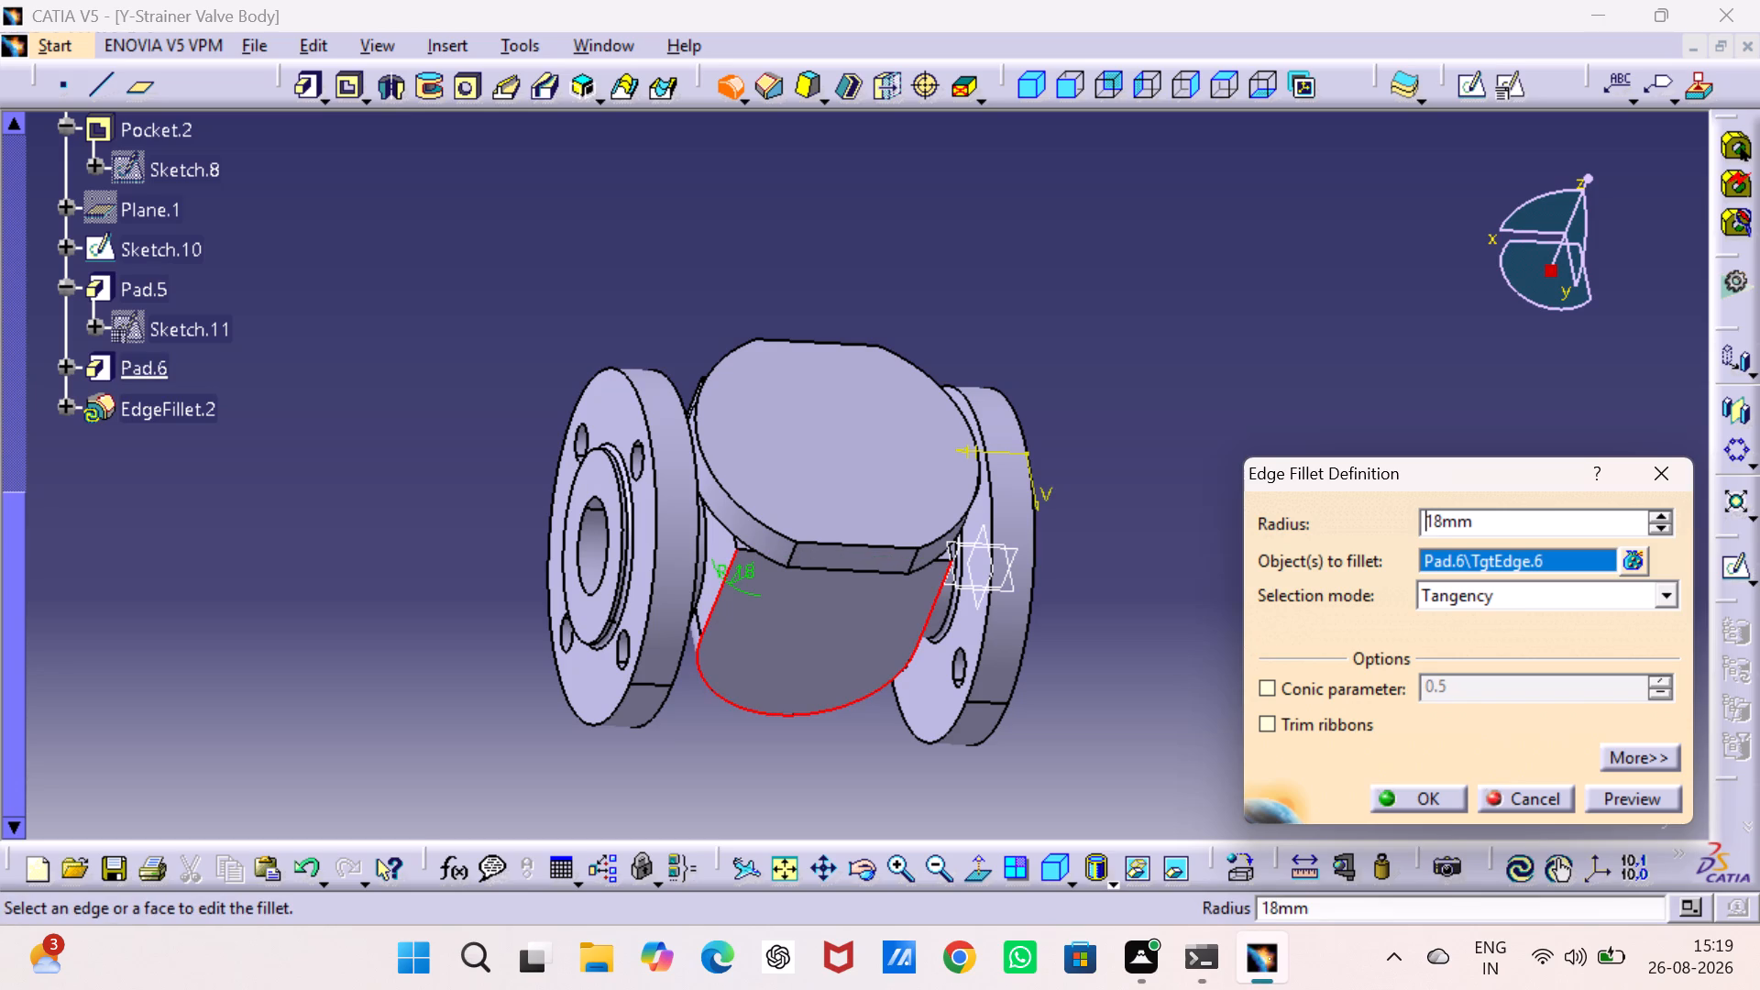
click(1634, 799)
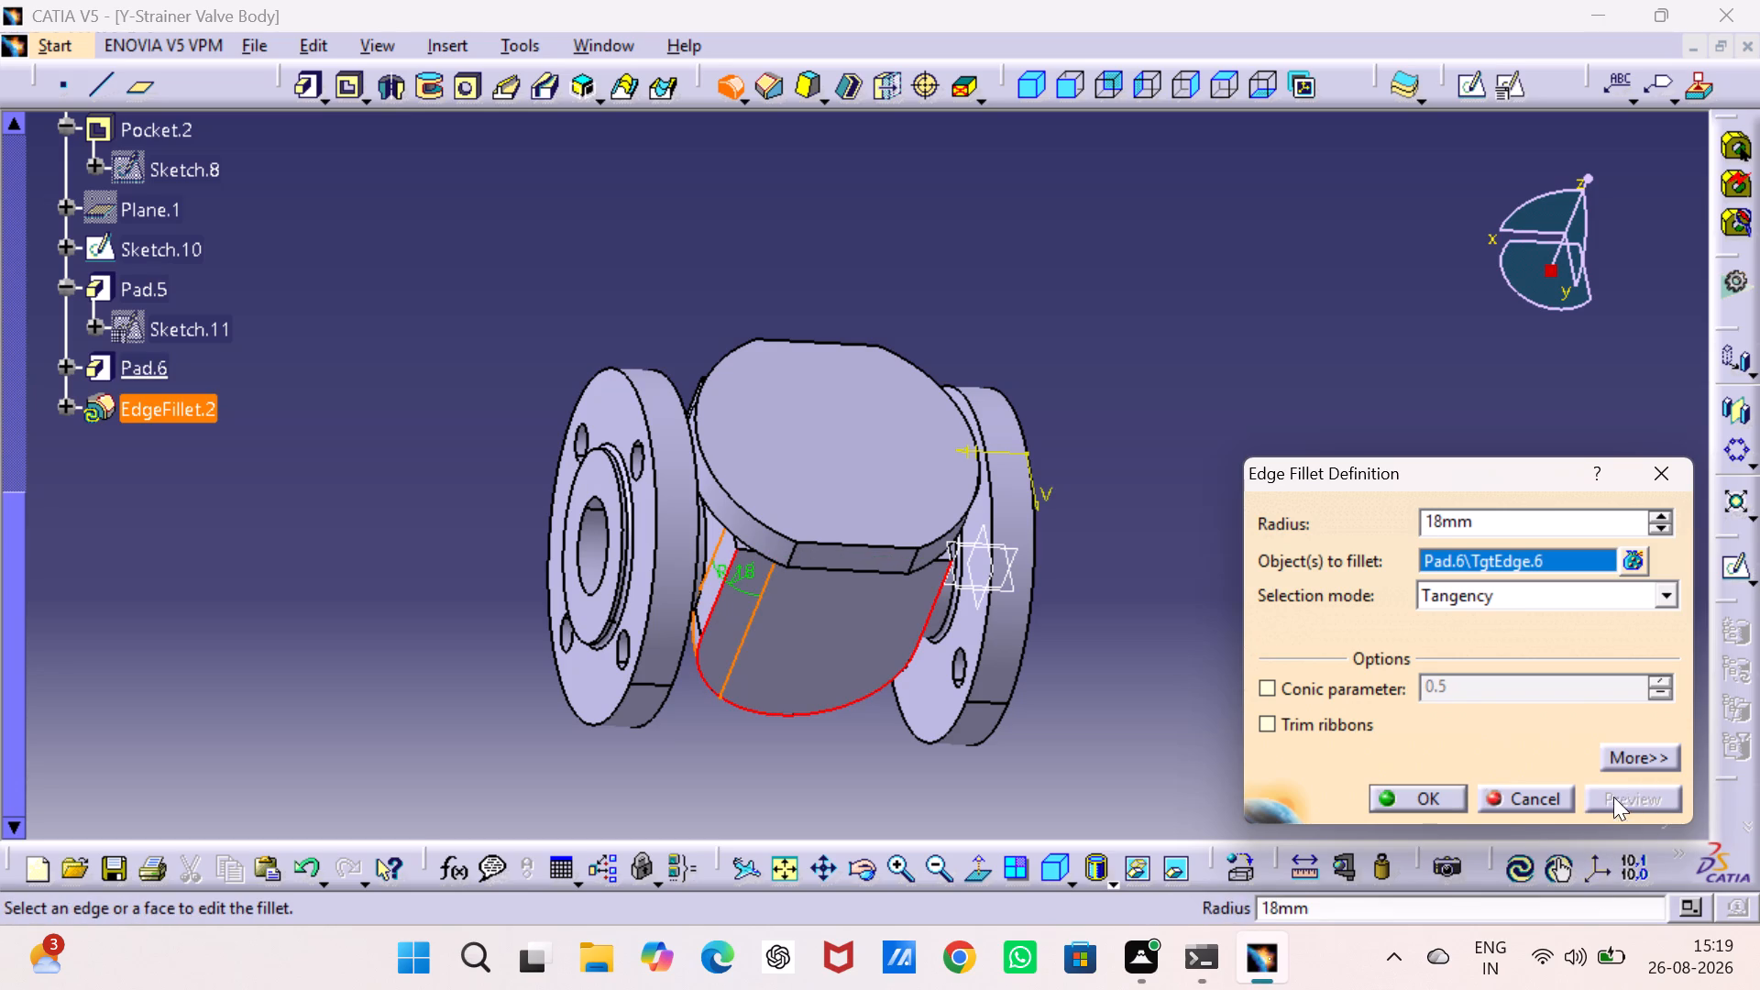
click(1444, 792)
click(1346, 732)
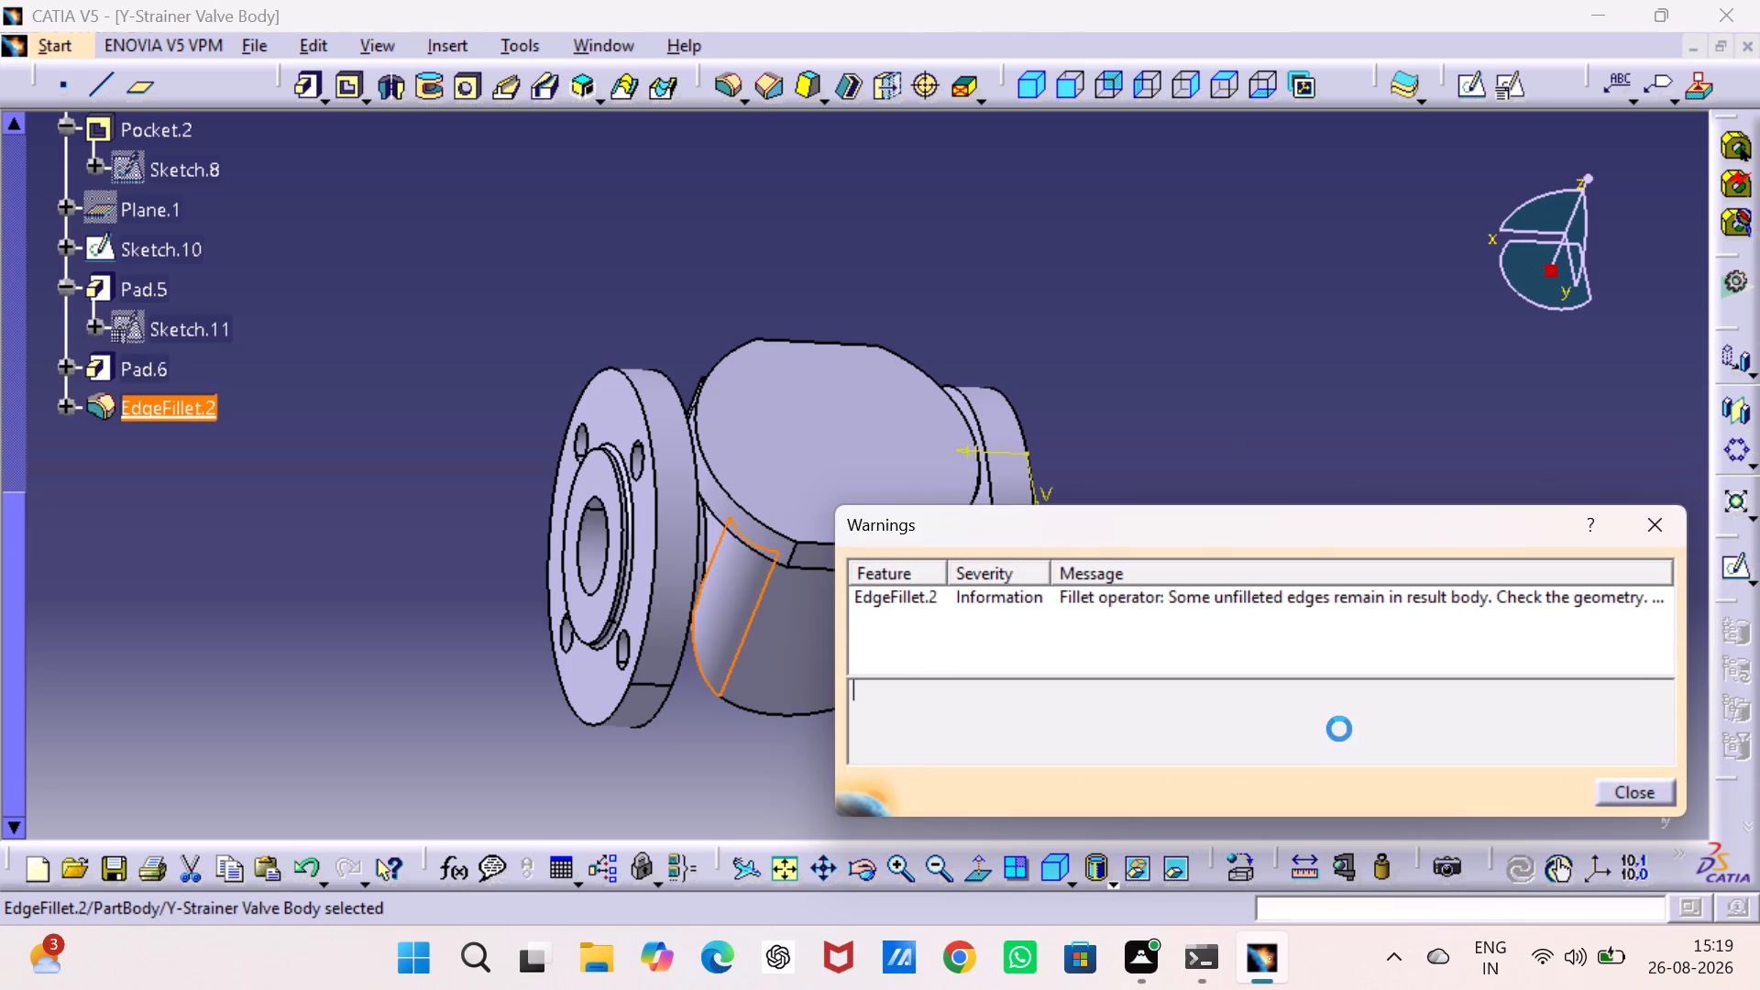
click(1619, 782)
click(1467, 661)
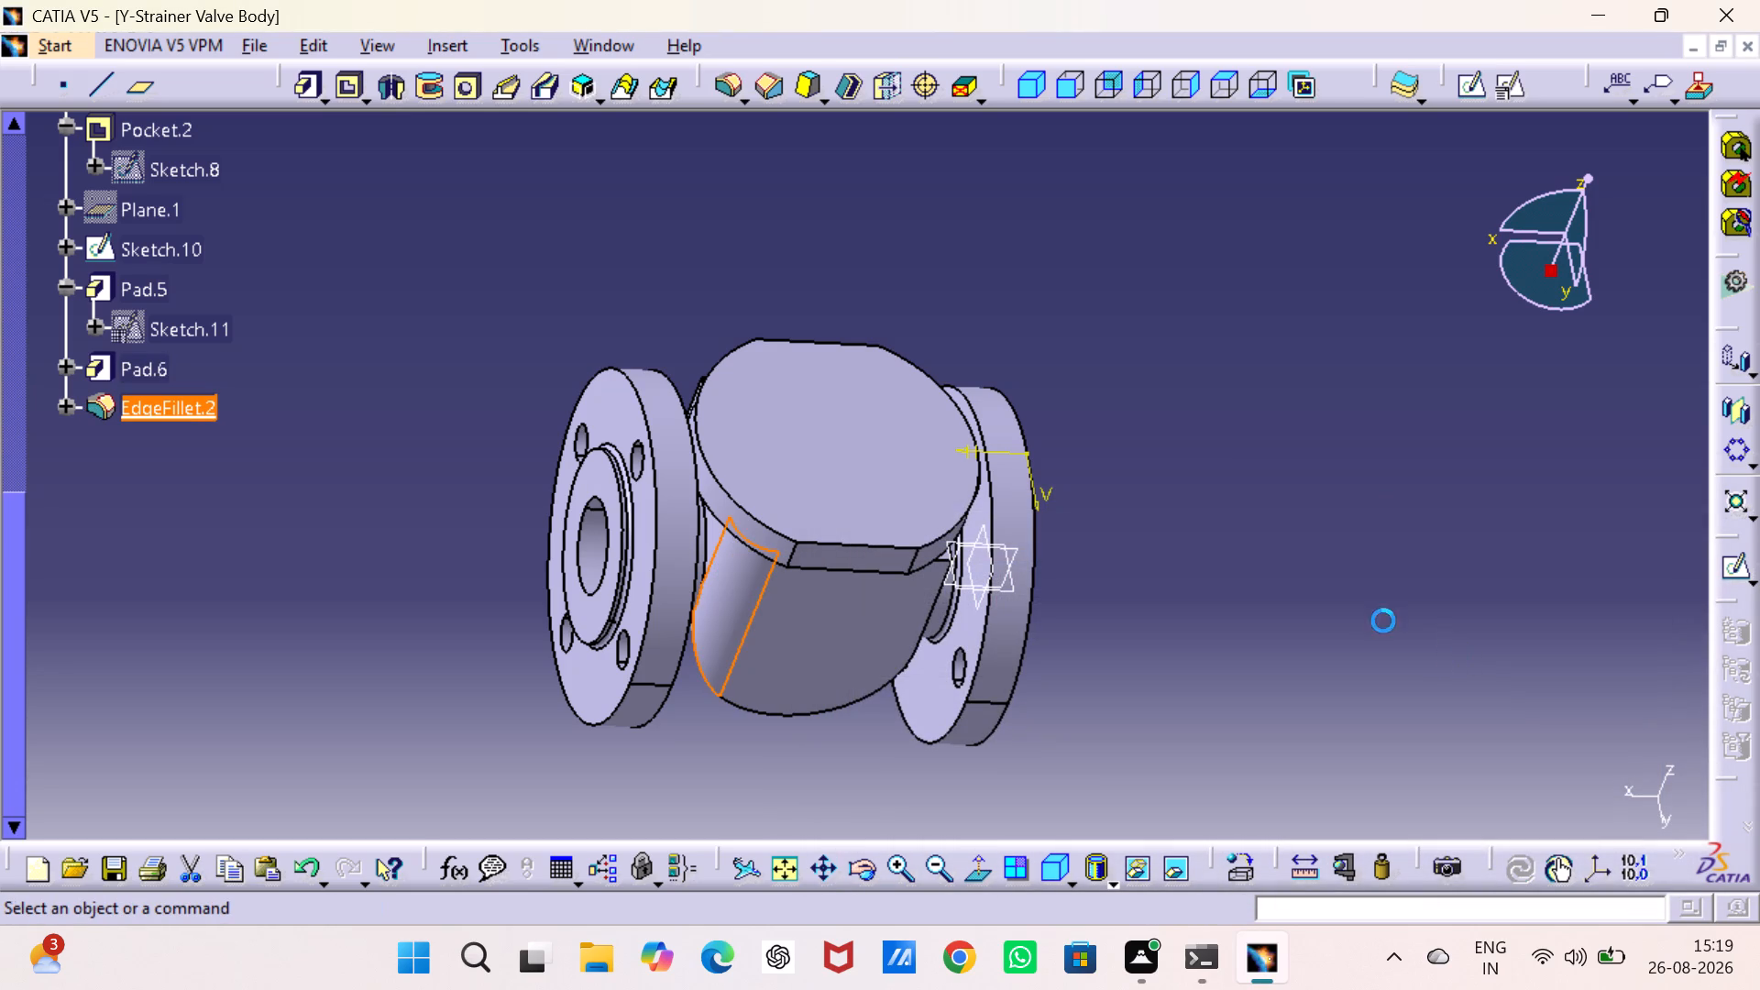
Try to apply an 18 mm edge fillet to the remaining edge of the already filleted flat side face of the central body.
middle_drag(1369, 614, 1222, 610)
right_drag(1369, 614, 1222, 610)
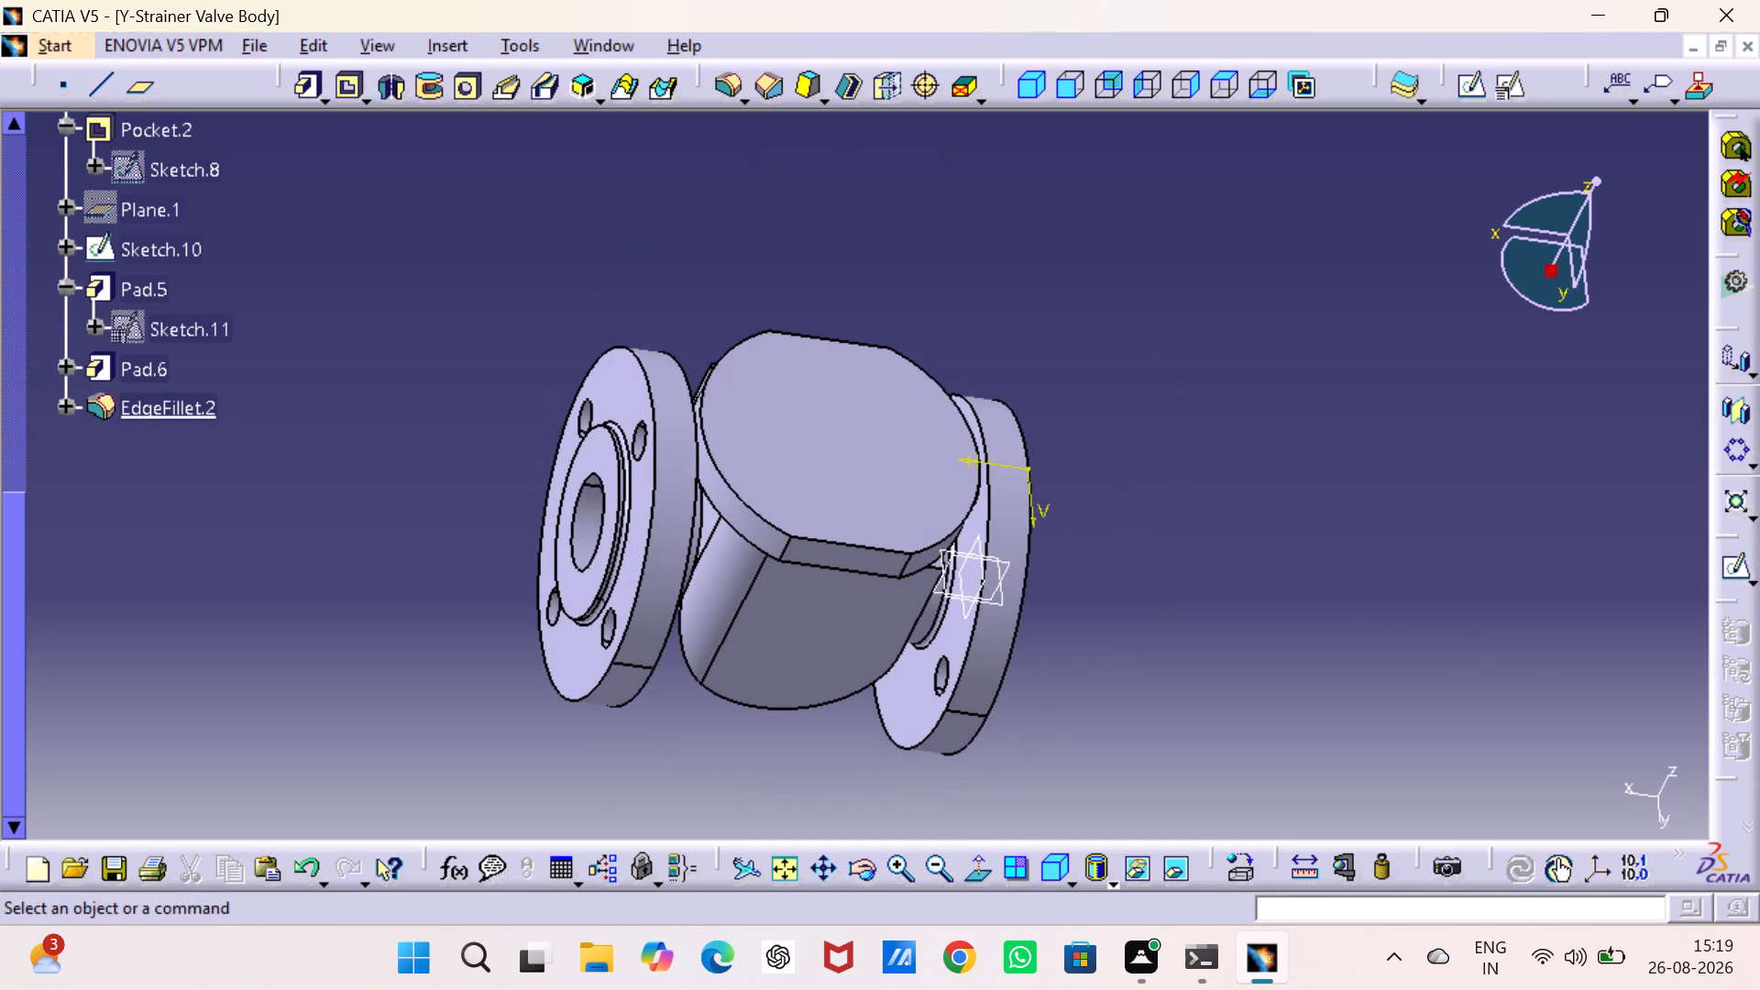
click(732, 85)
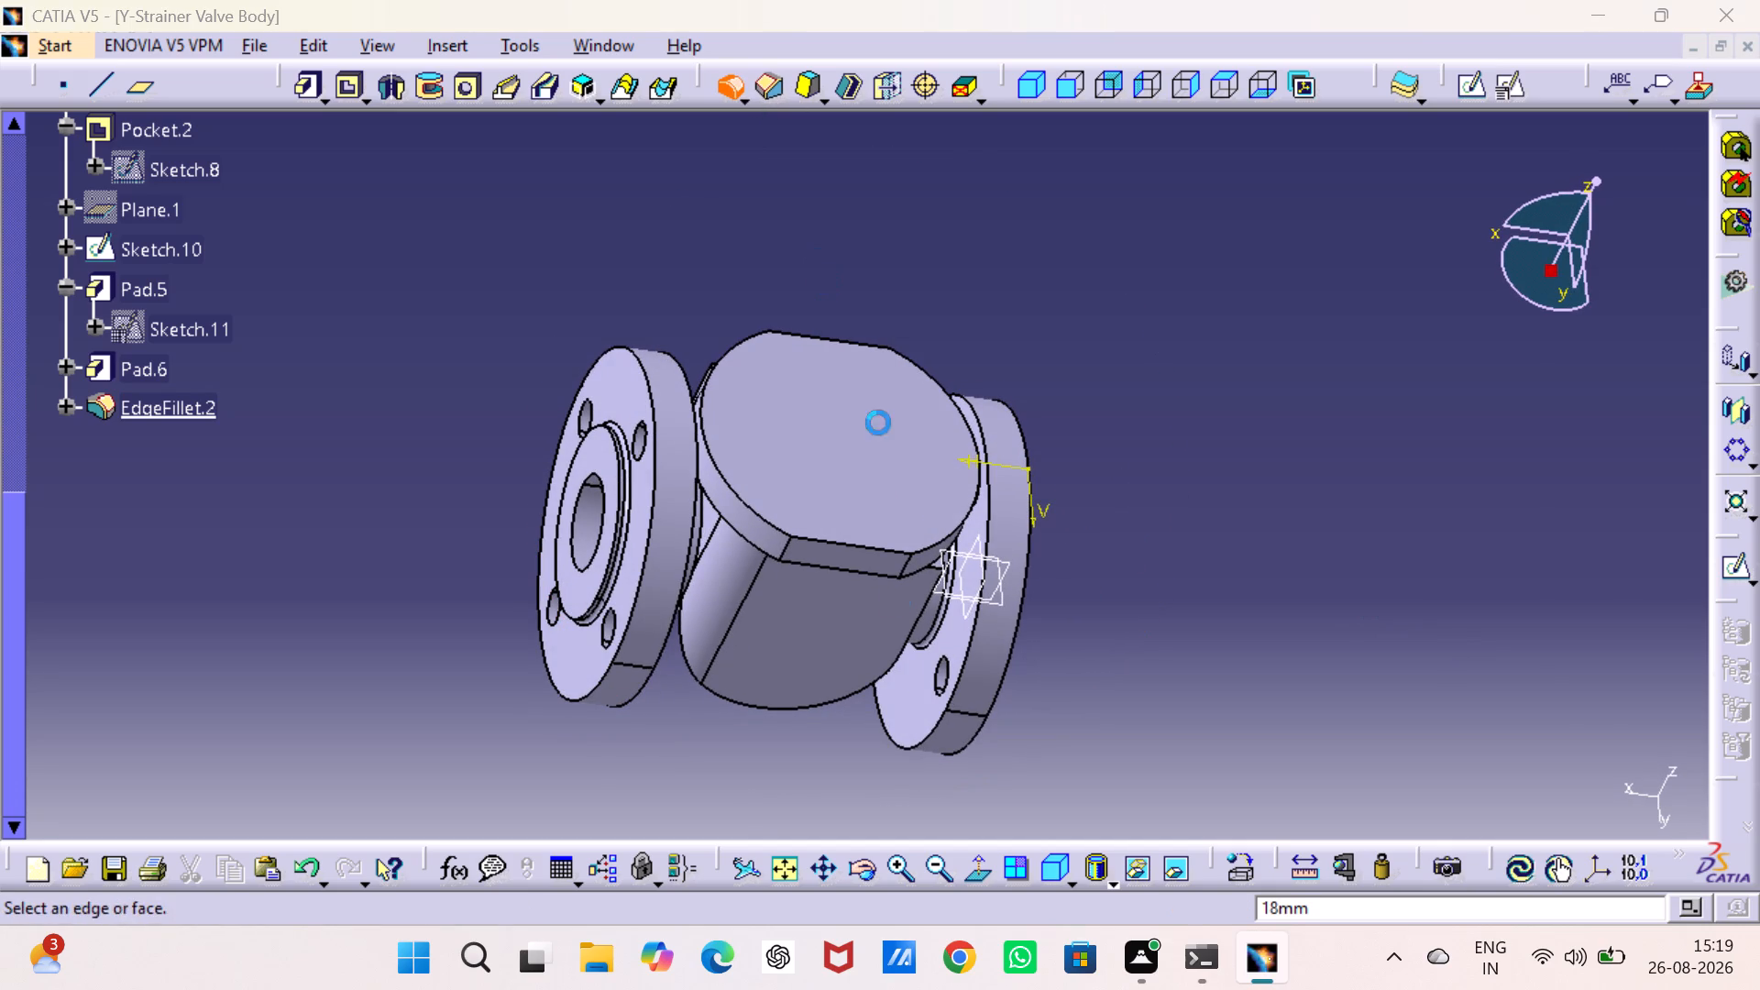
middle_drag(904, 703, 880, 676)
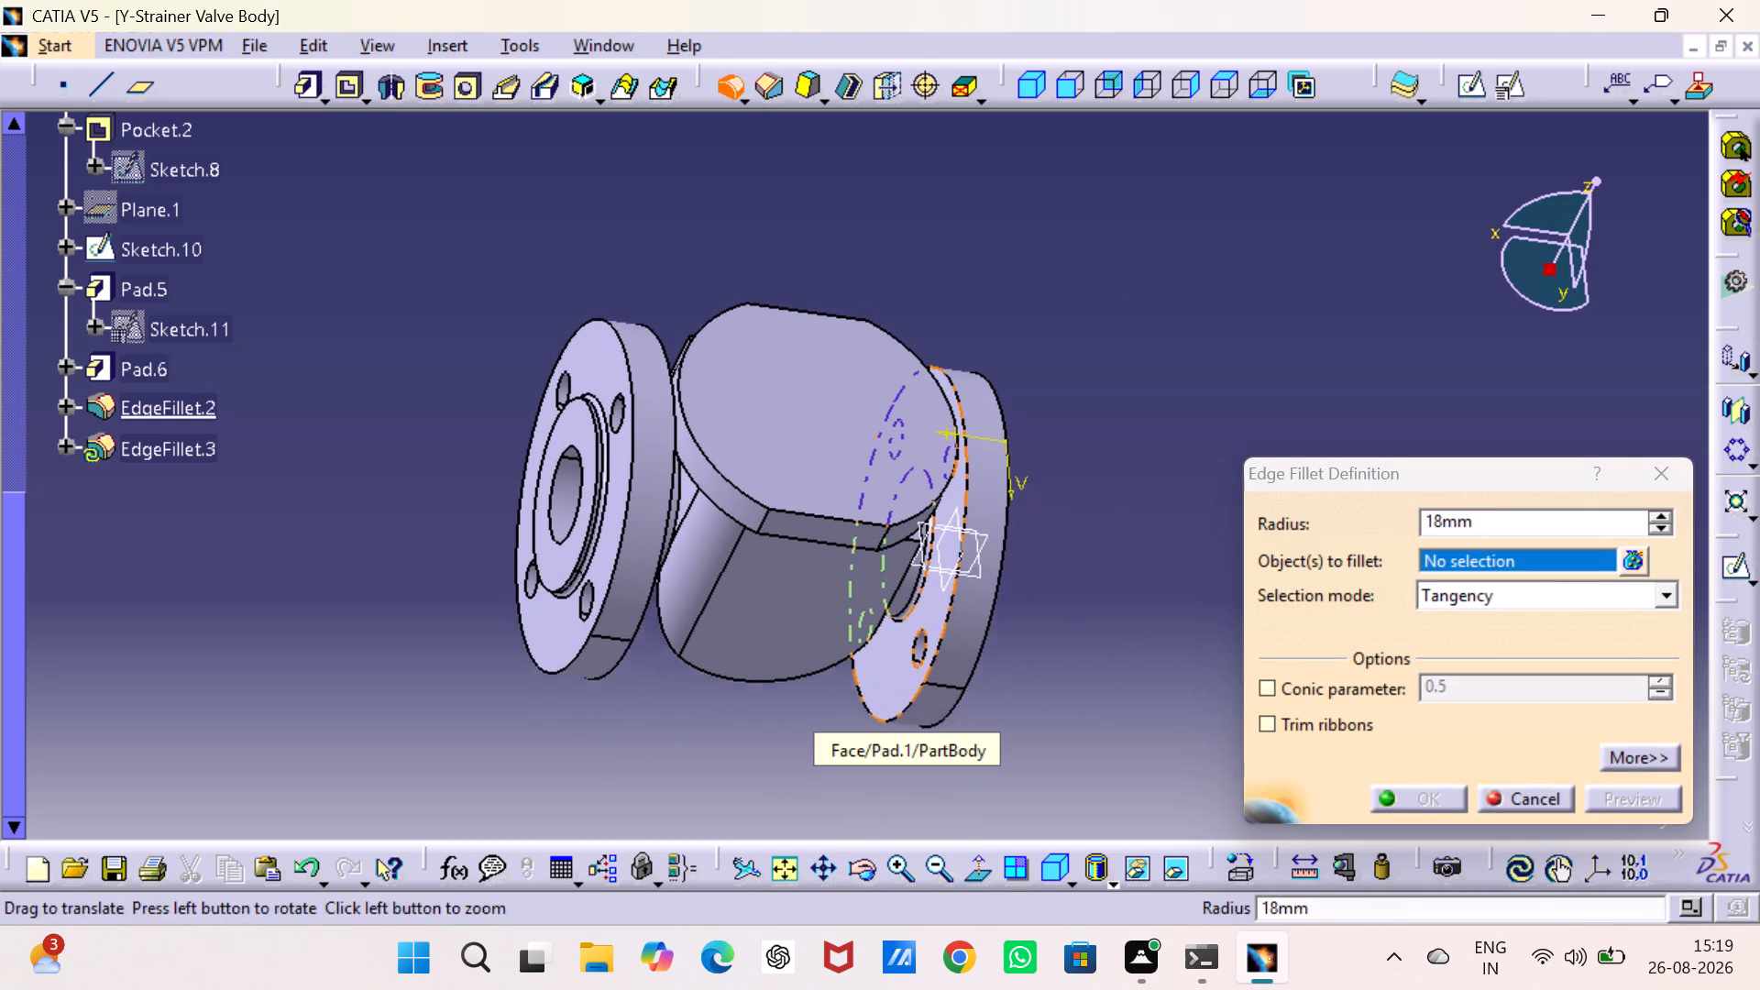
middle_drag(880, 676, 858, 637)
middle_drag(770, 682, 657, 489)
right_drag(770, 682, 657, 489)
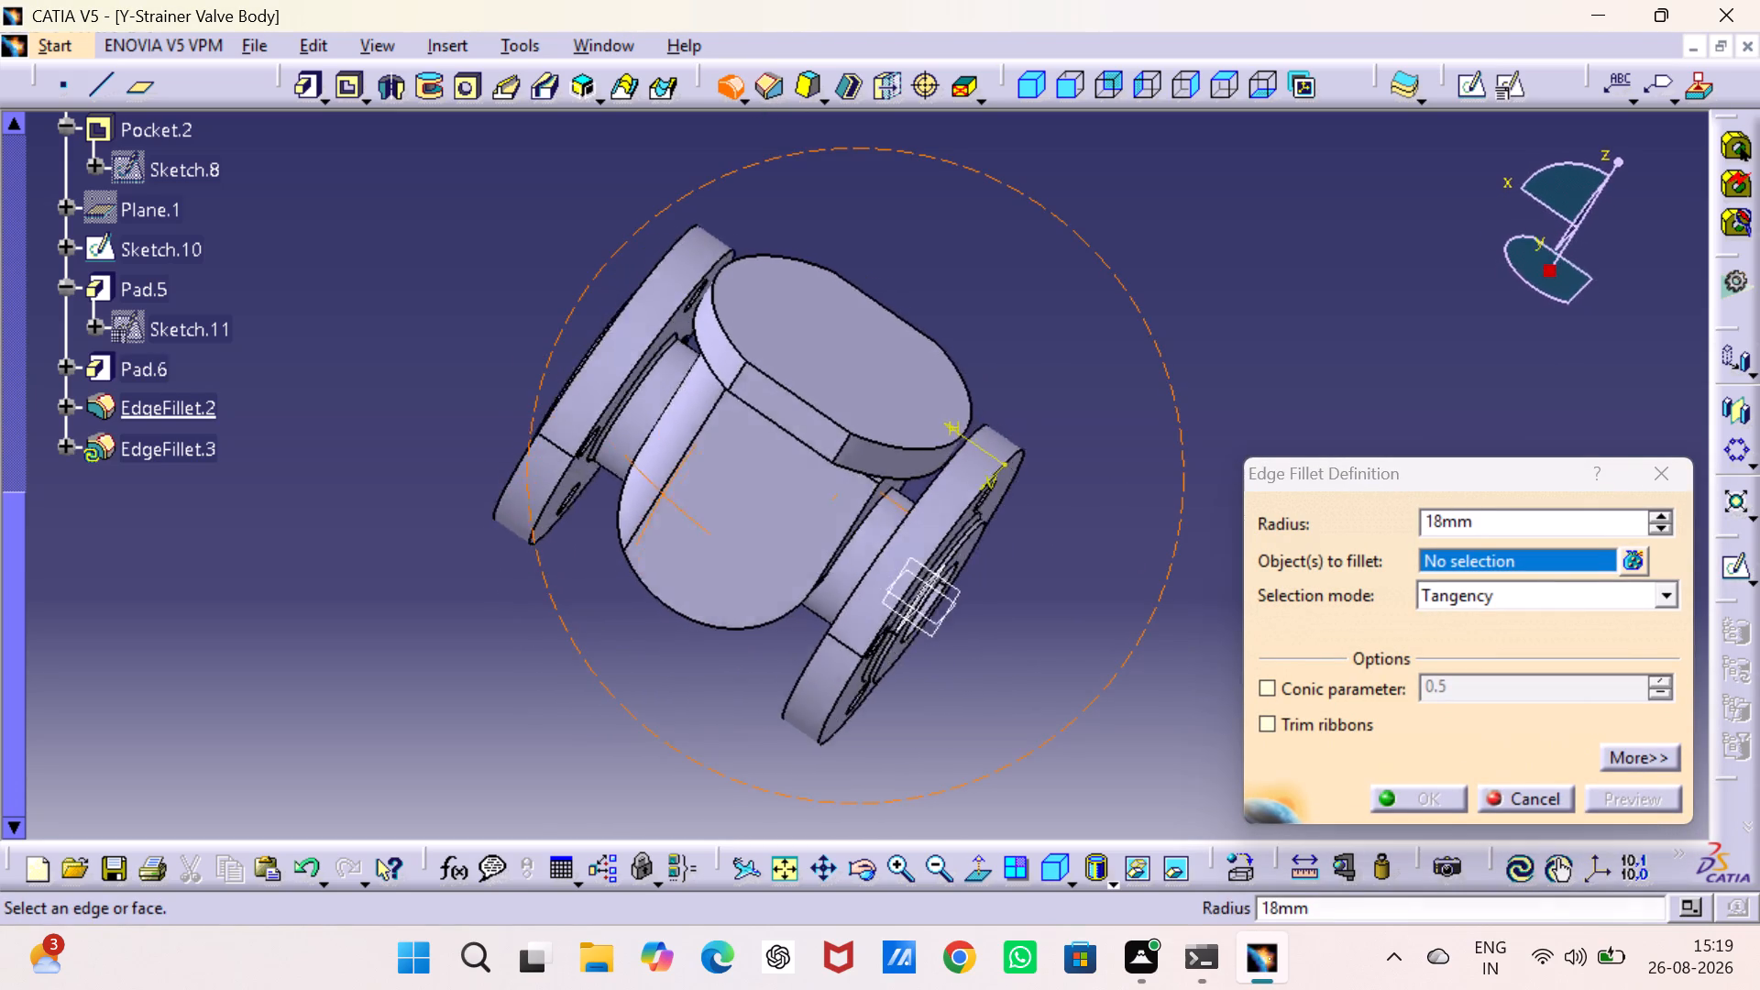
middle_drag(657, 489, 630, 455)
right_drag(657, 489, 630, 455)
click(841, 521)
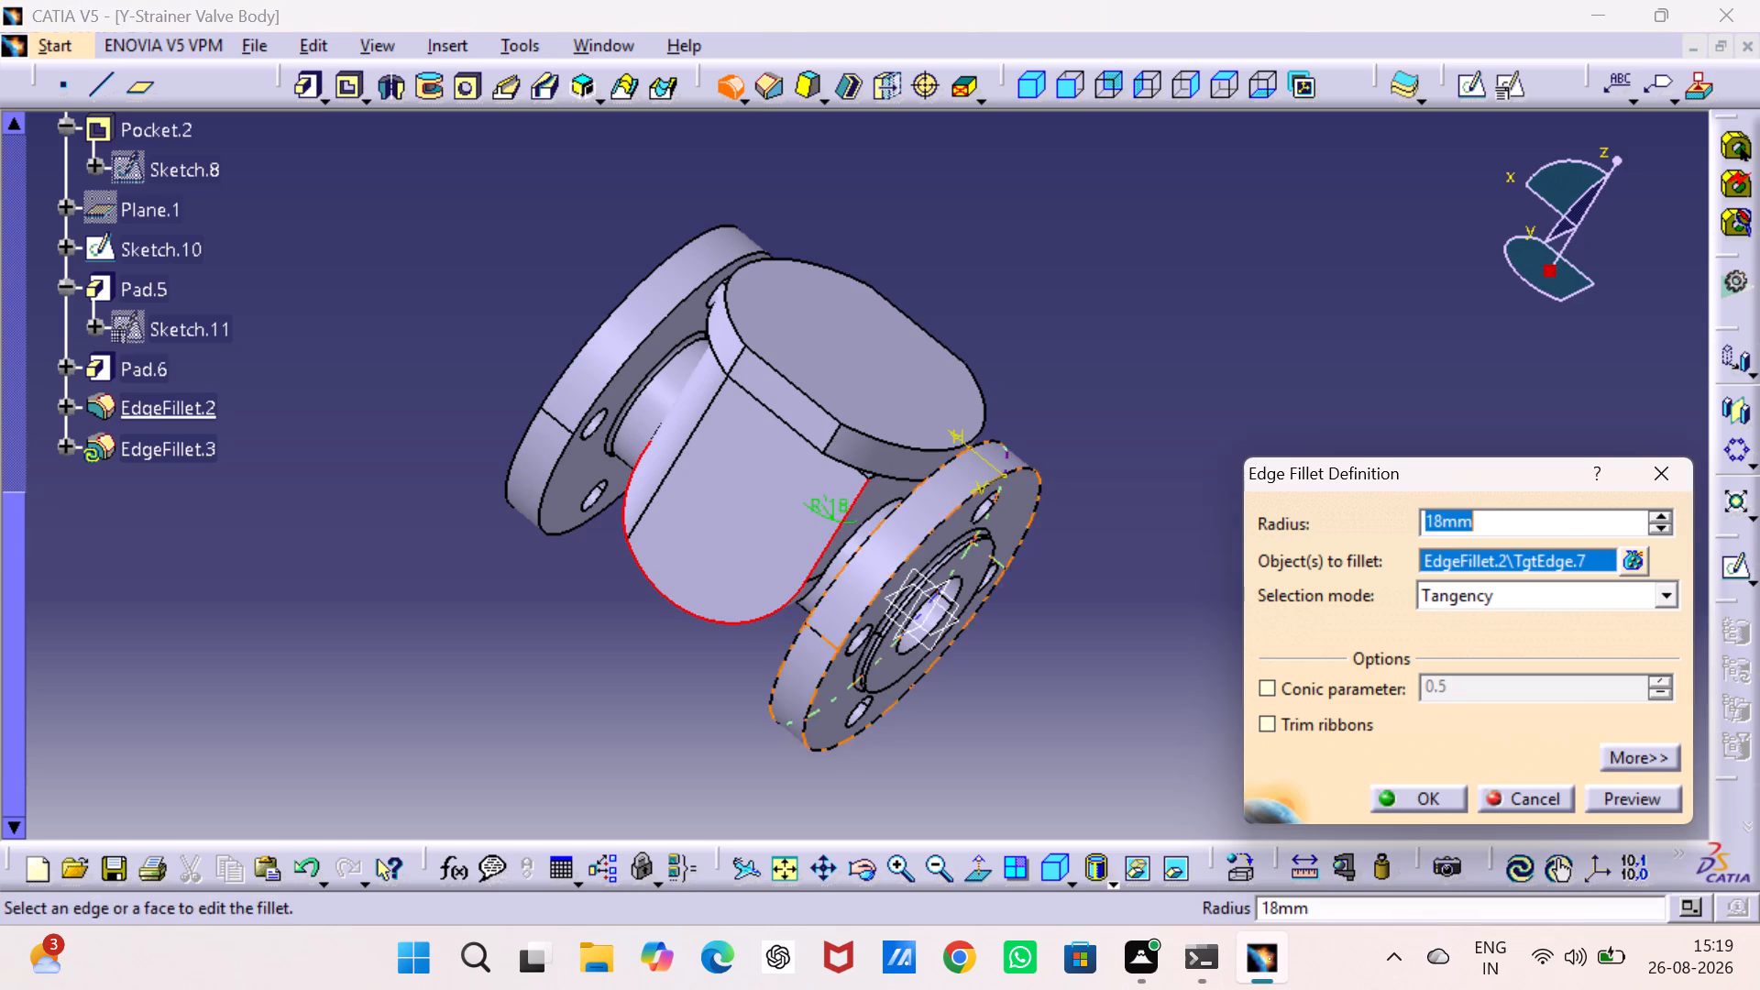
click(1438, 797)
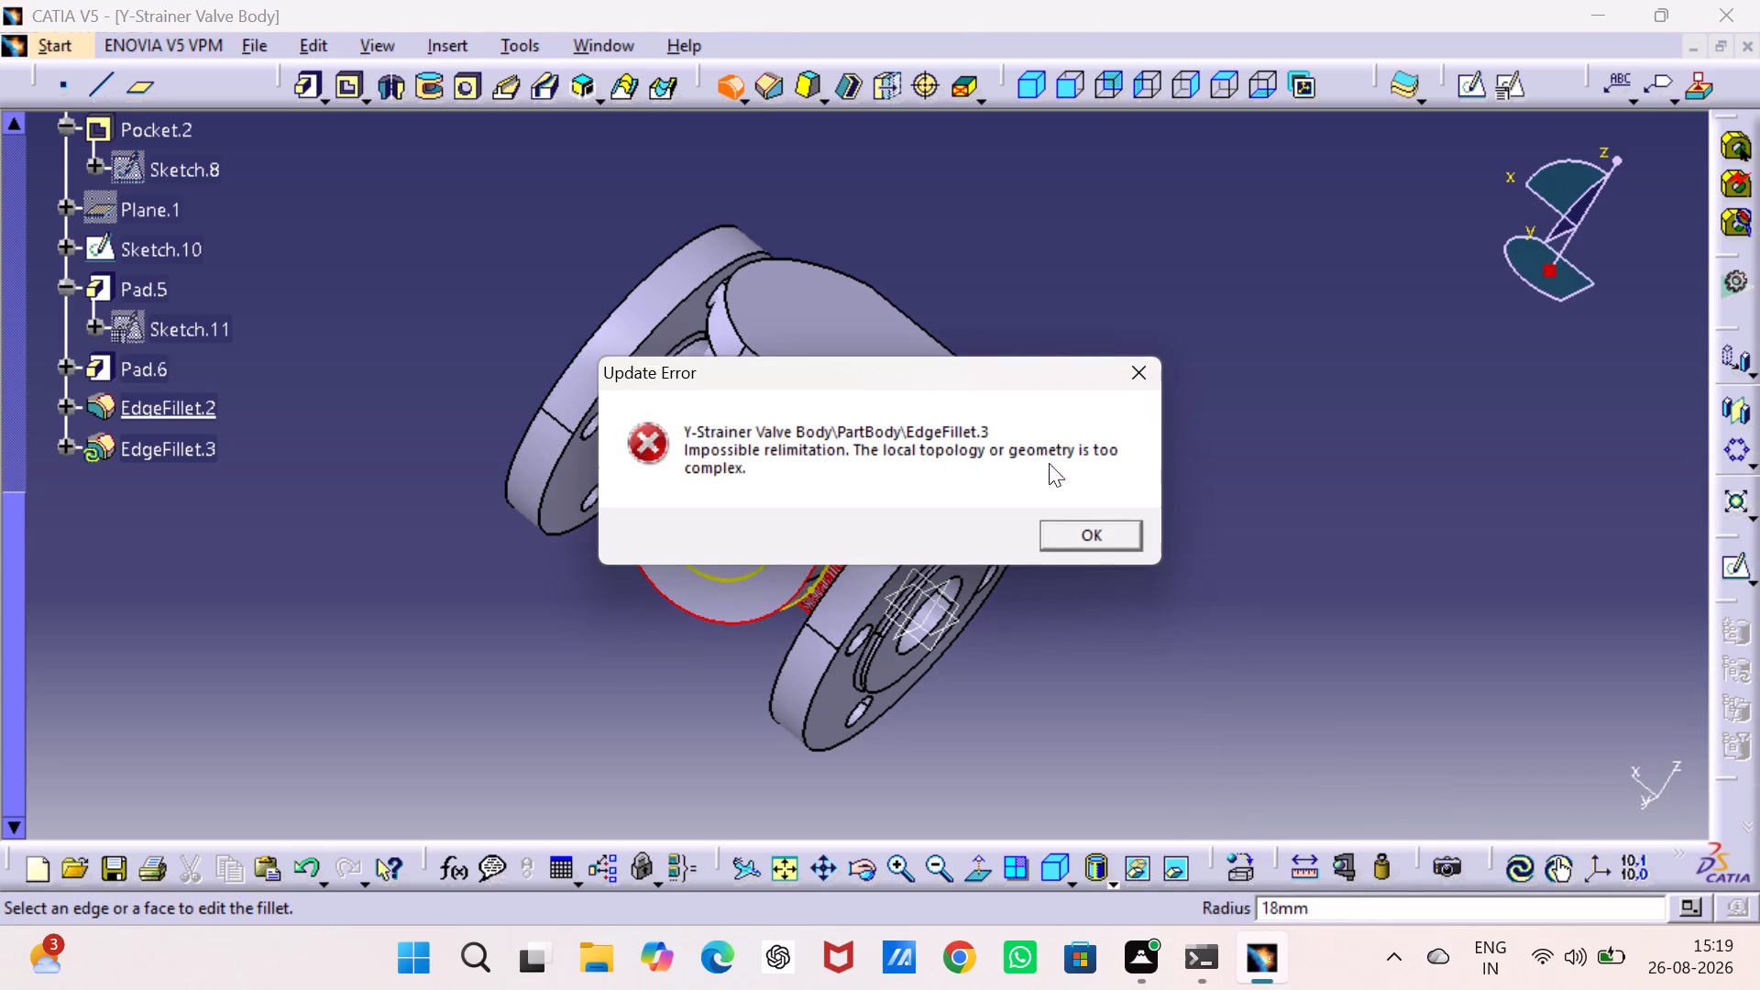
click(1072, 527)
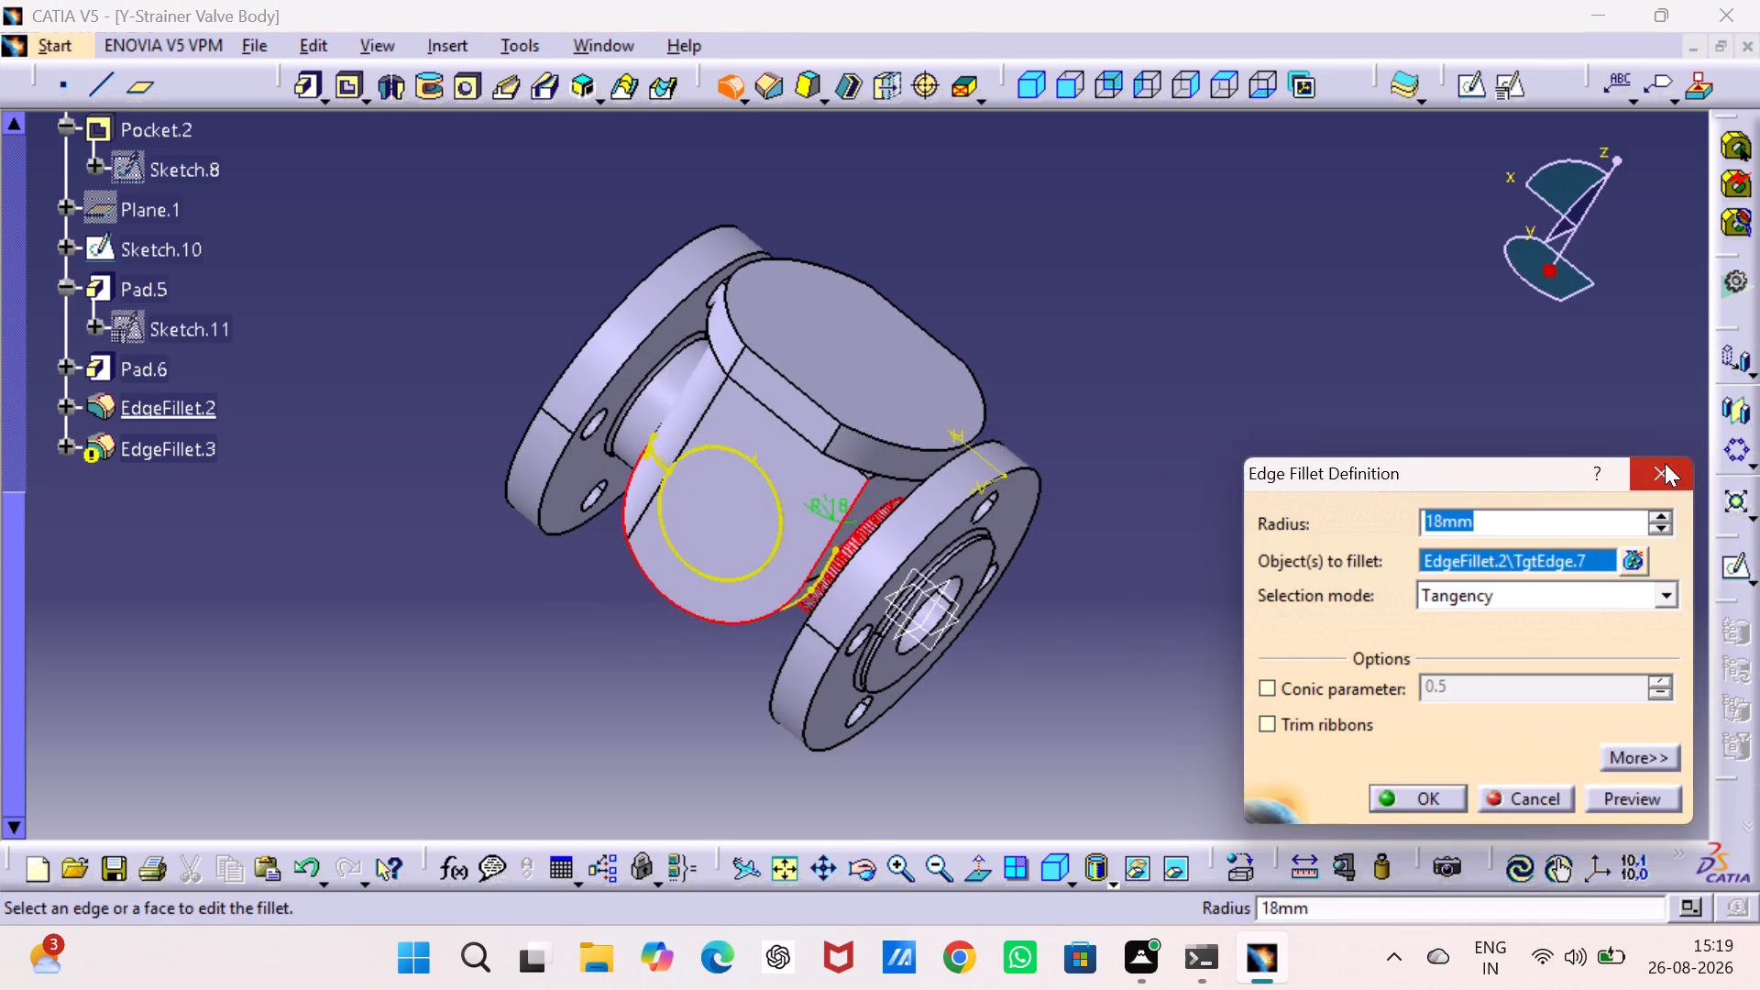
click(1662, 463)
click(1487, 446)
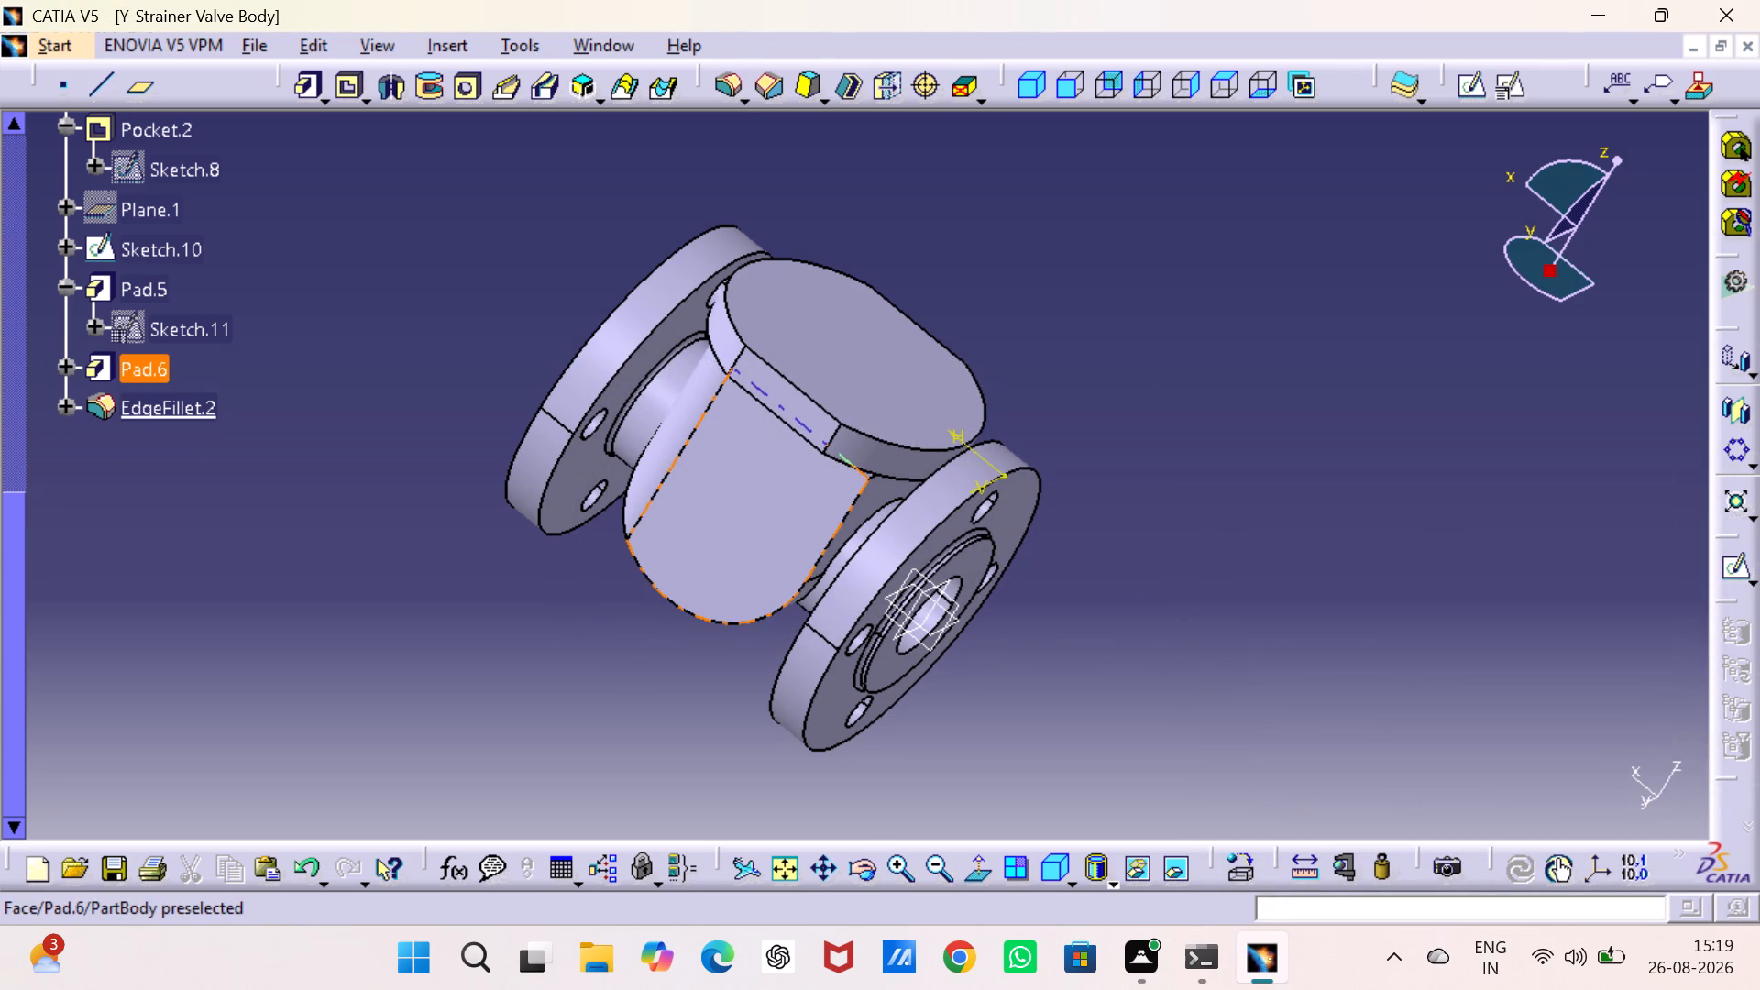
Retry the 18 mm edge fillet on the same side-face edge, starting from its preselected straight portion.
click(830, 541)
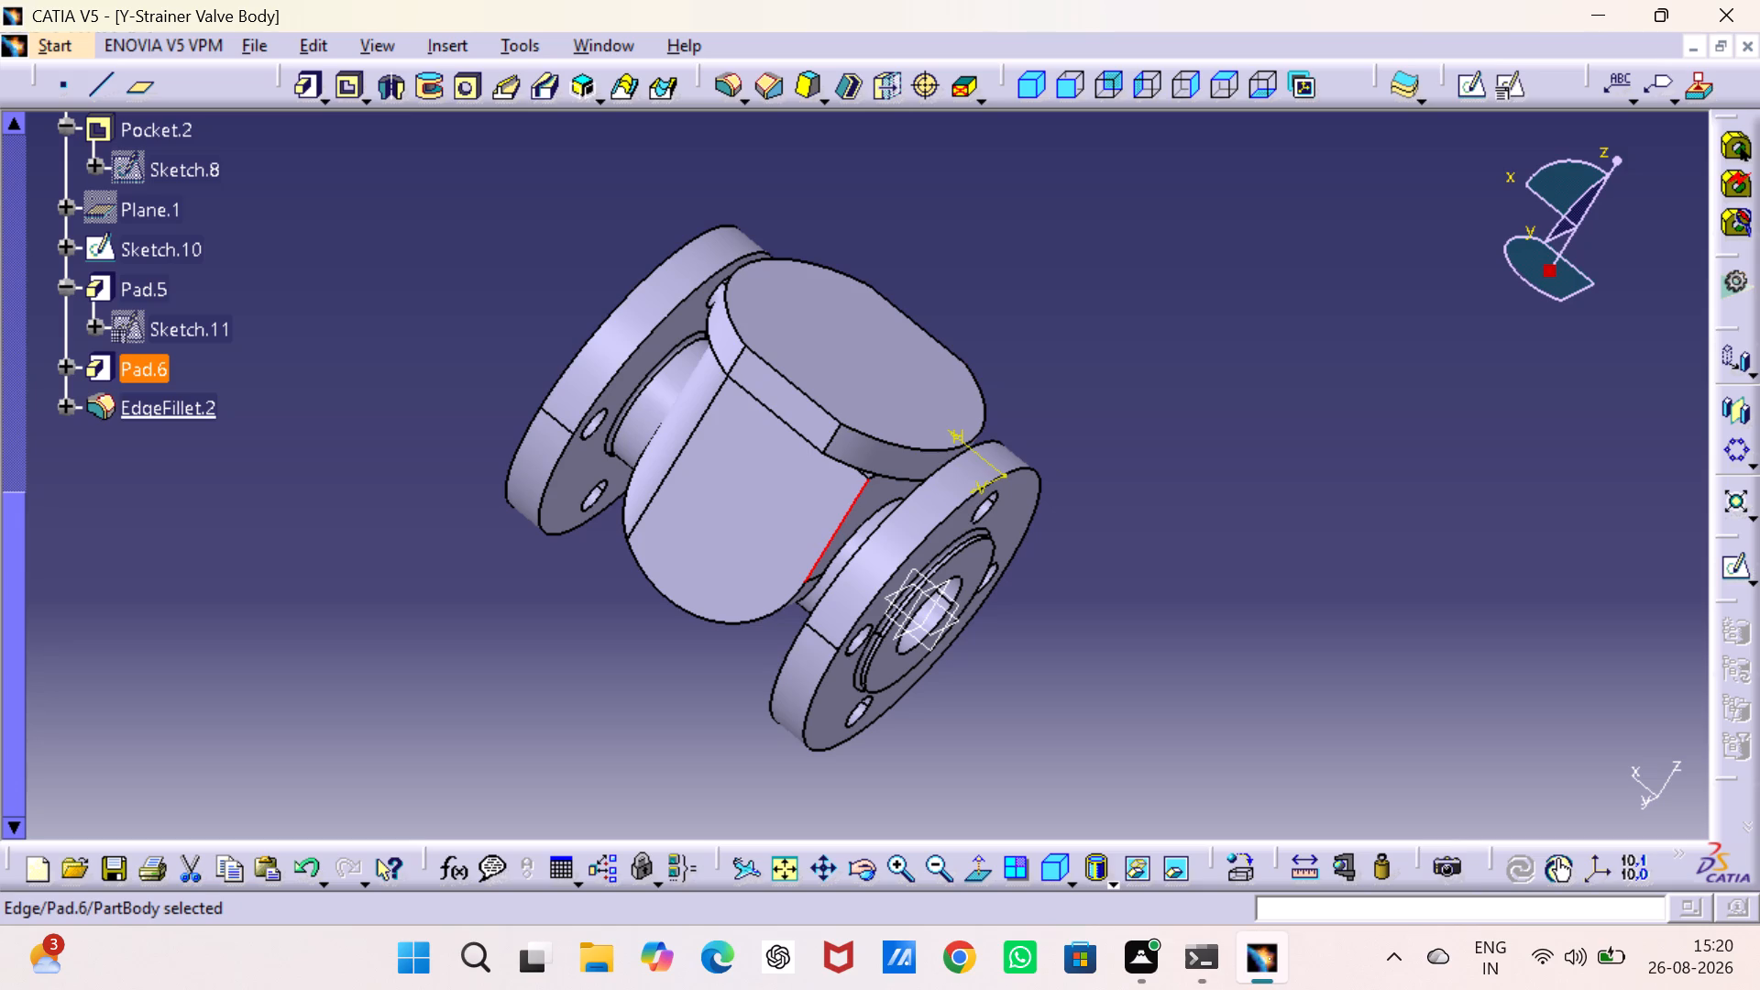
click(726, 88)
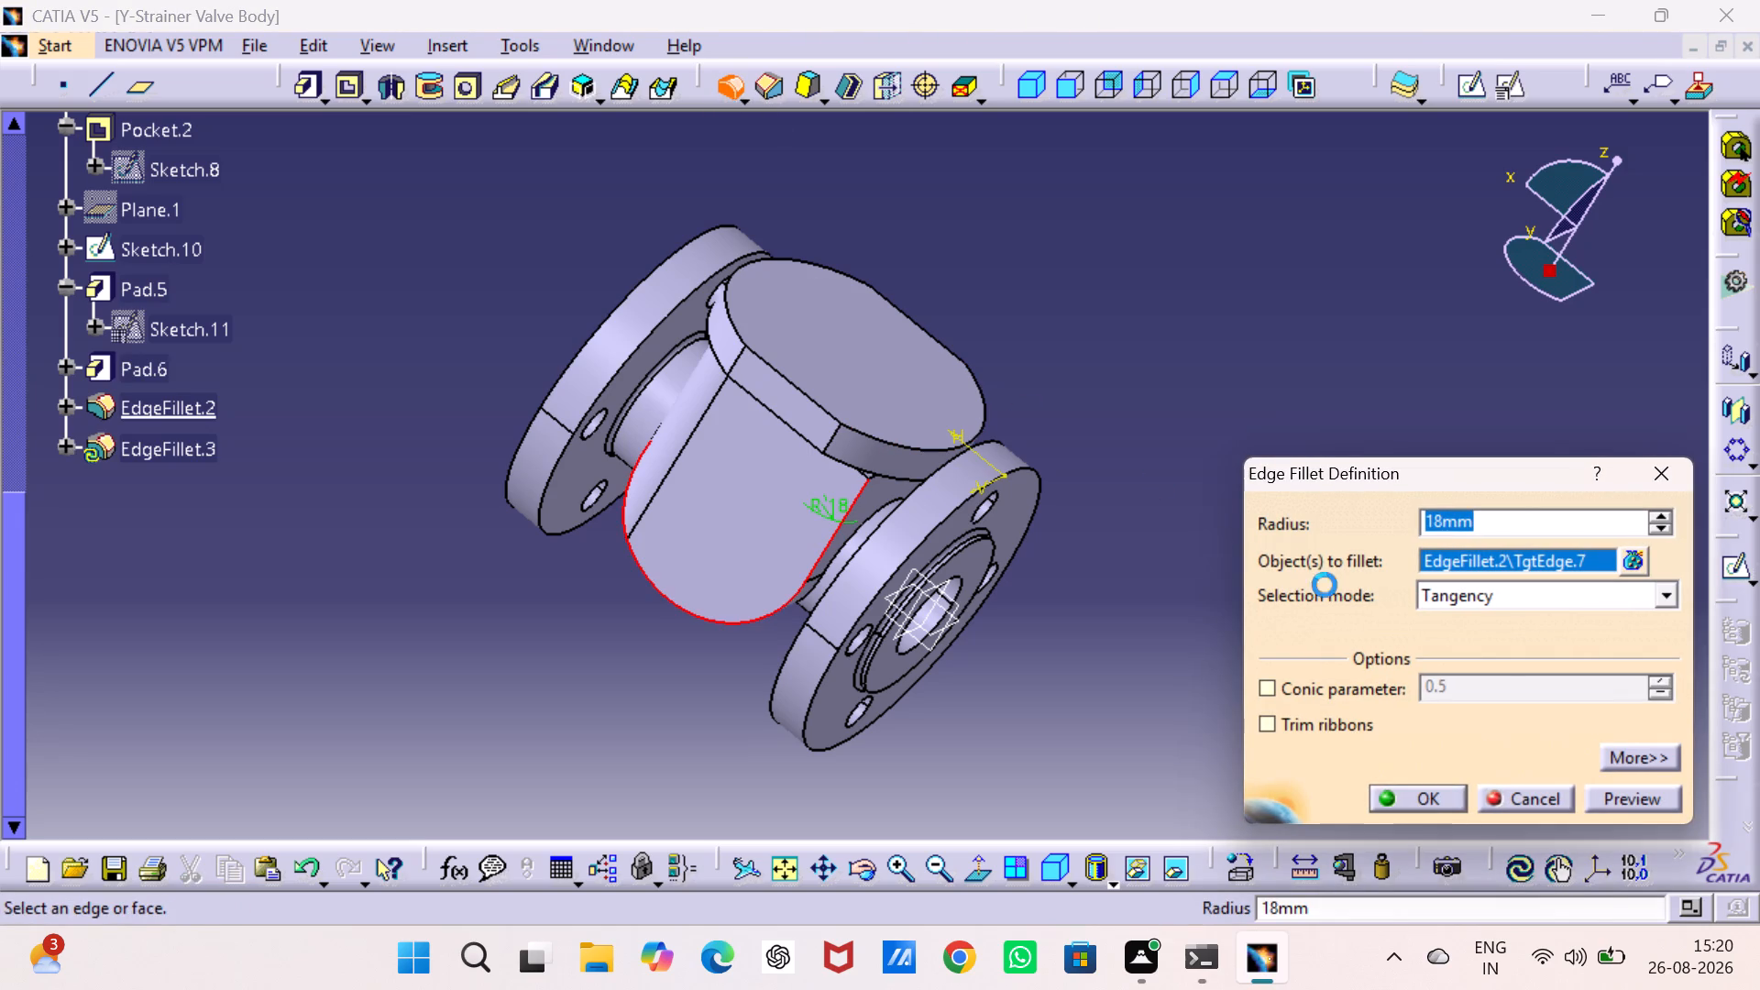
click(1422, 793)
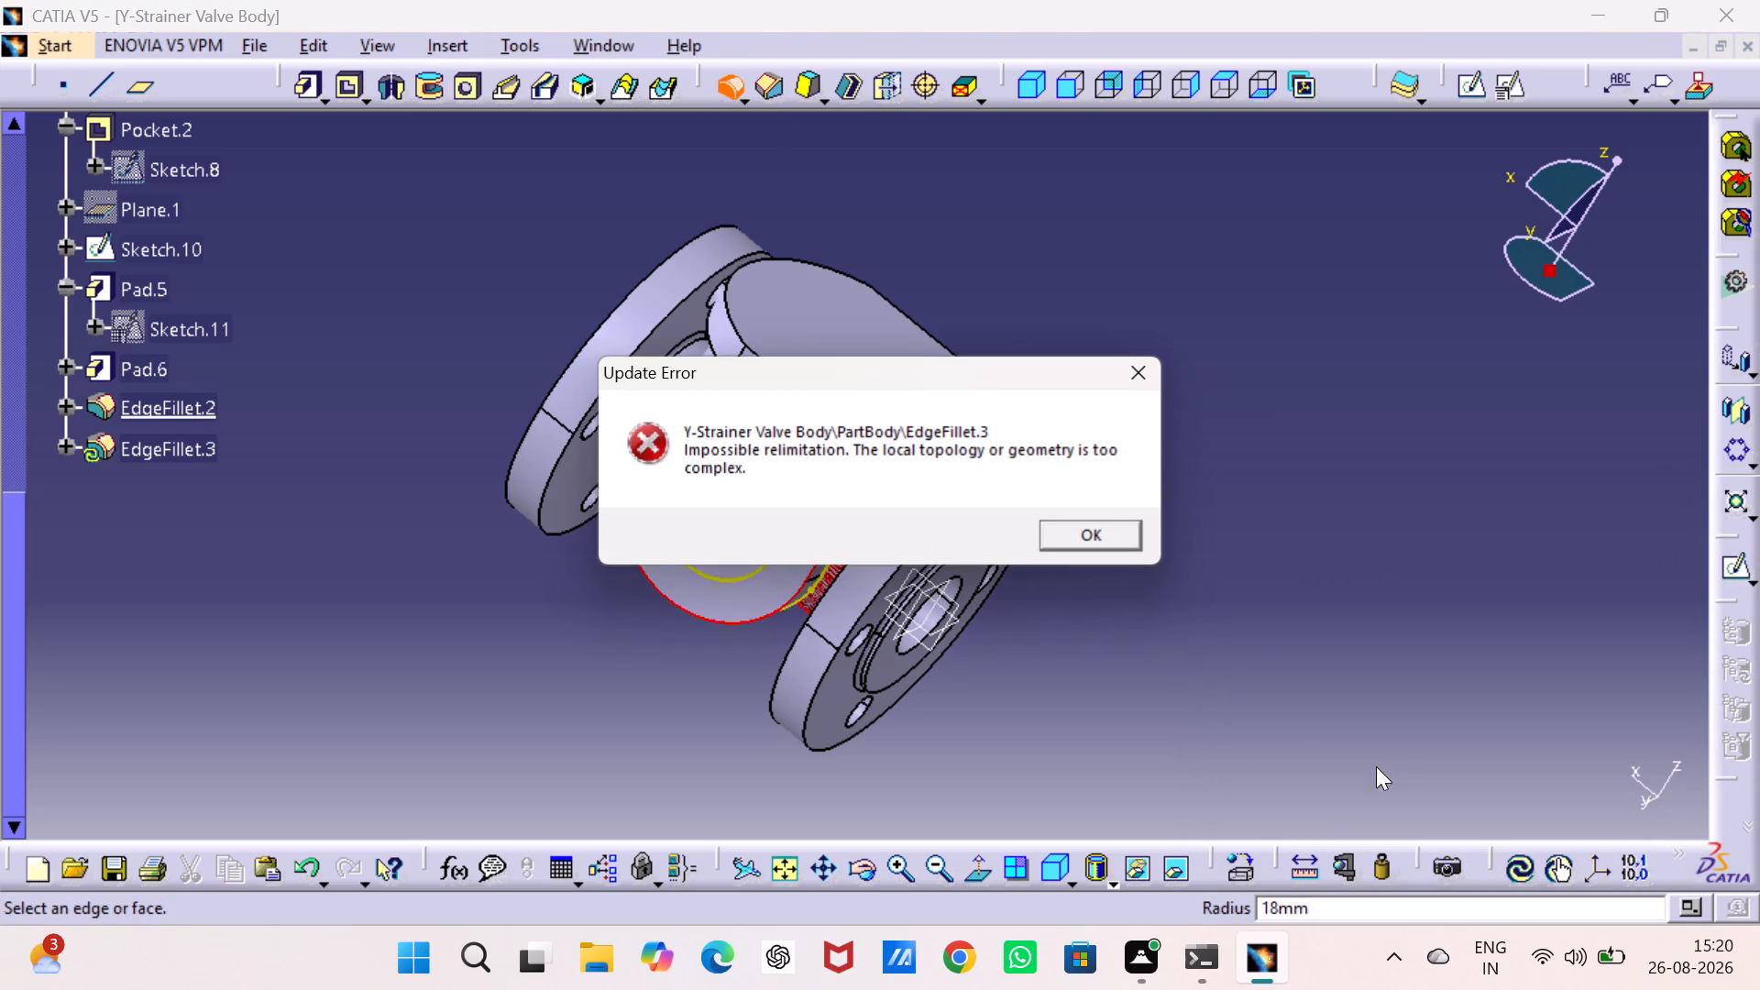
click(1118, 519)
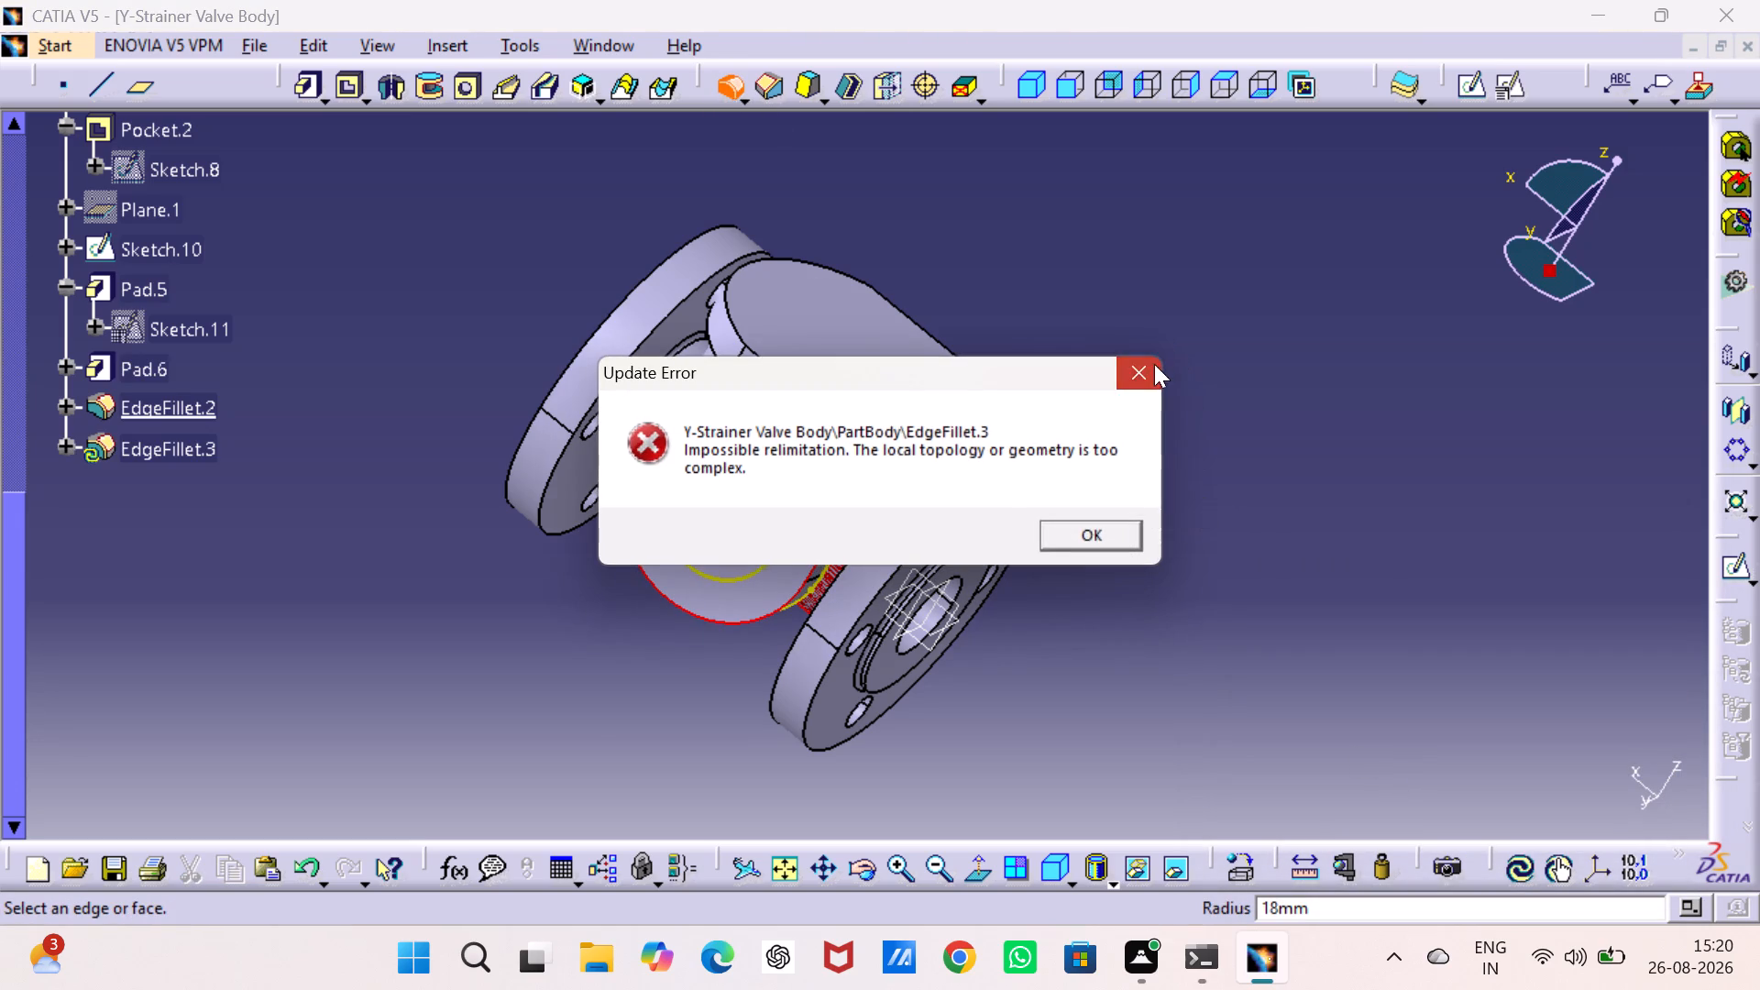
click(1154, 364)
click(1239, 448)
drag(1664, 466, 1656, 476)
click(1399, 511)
Apply an 18 mm edge fillet to the U-shaped edge of the central body's opposite flat side face, starting from its straight portion.
middle_drag(1358, 546, 1174, 584)
right_drag(1174, 584, 735, 557)
middle_drag(1174, 584, 742, 584)
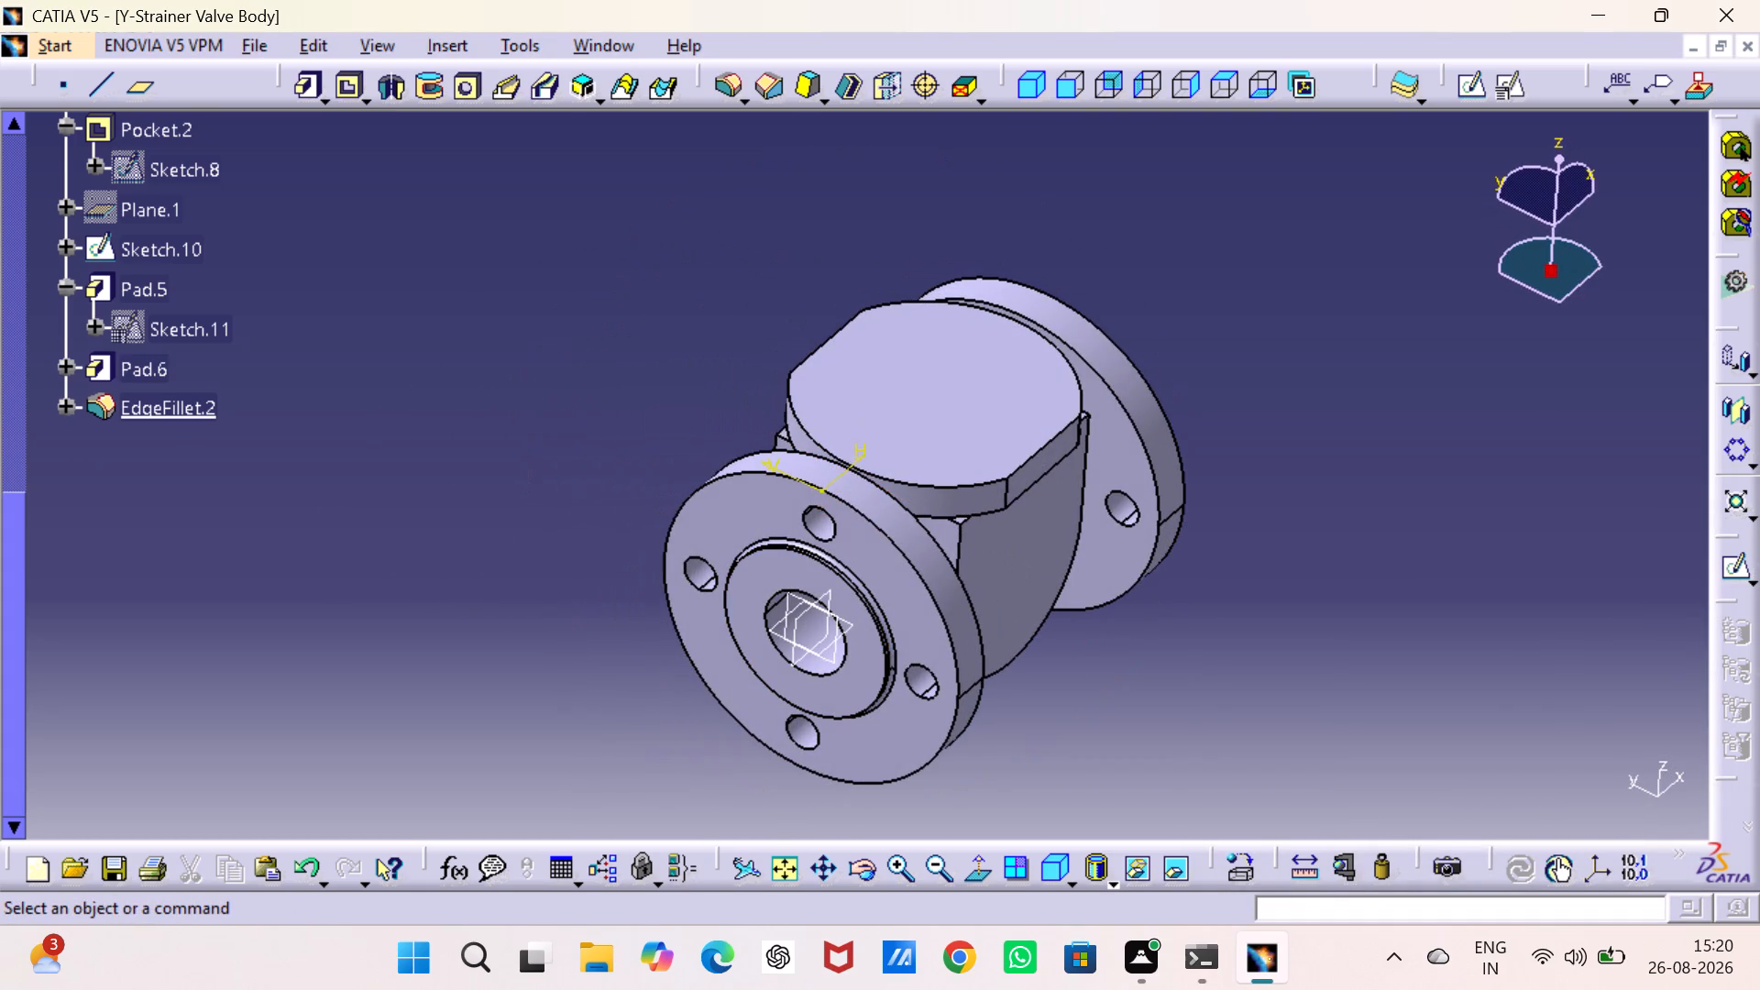
middle_drag(1138, 729, 1013, 696)
right_drag(1138, 729, 1013, 696)
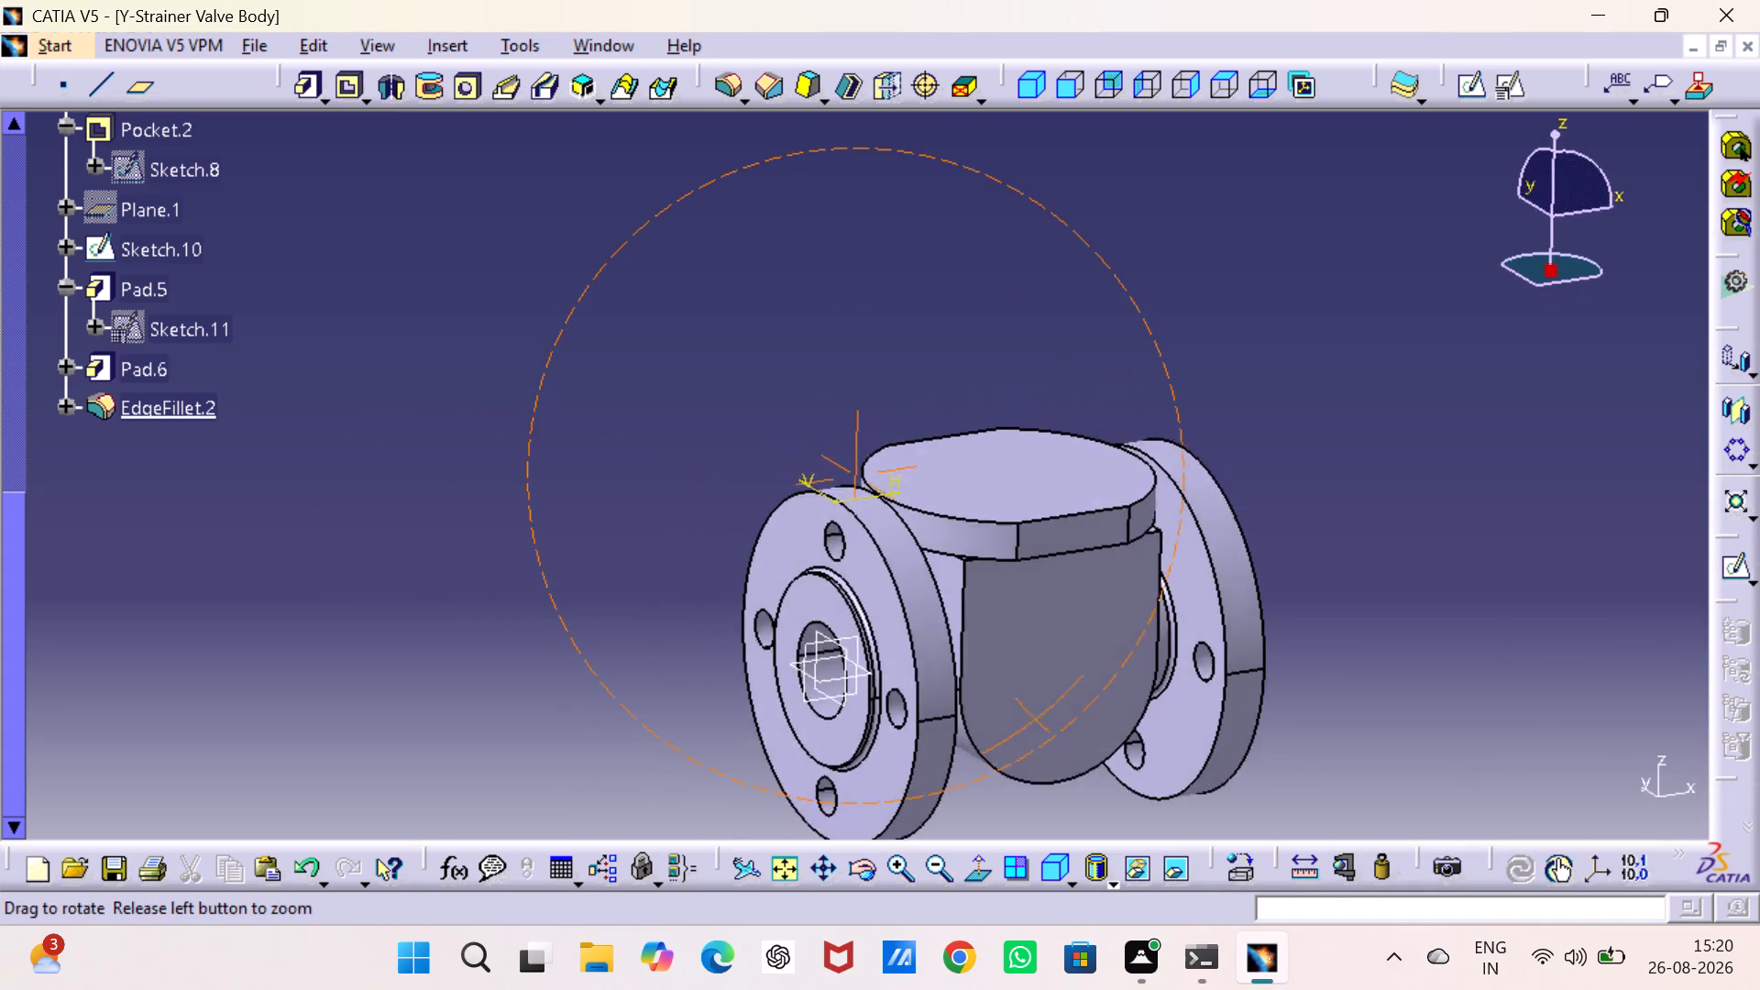
middle_drag(1013, 696, 974, 692)
right_drag(1013, 696, 974, 692)
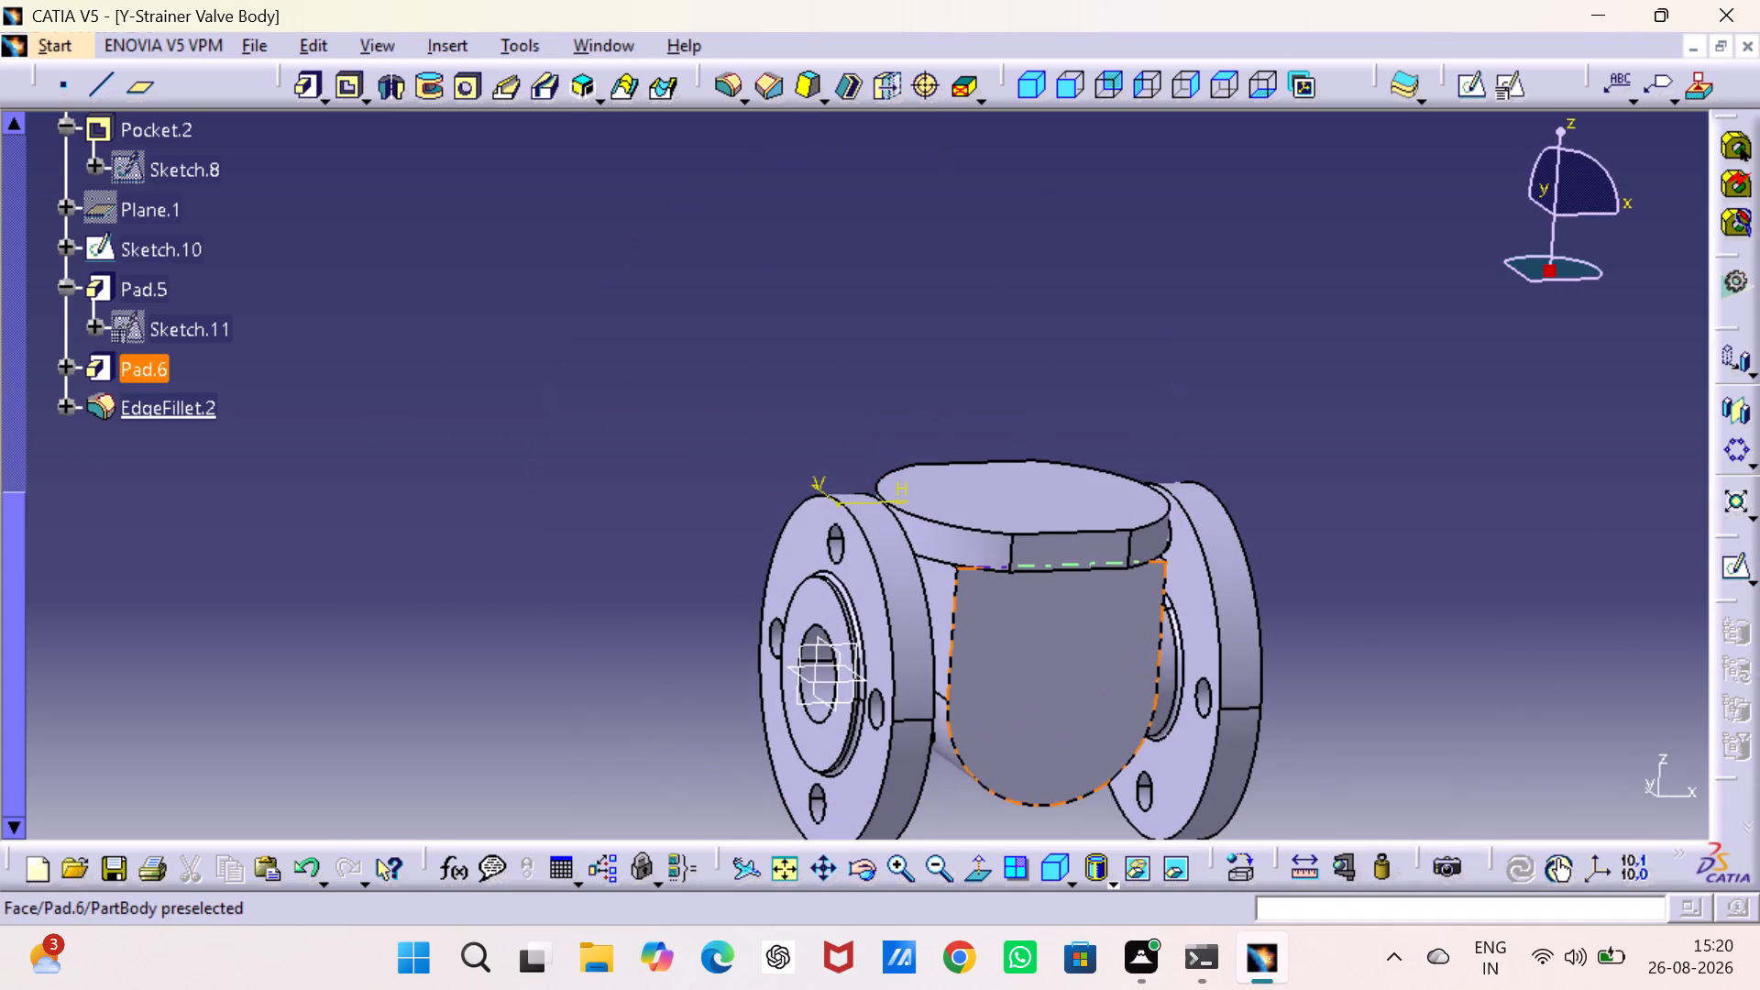
click(990, 649)
drag(1426, 681, 1418, 684)
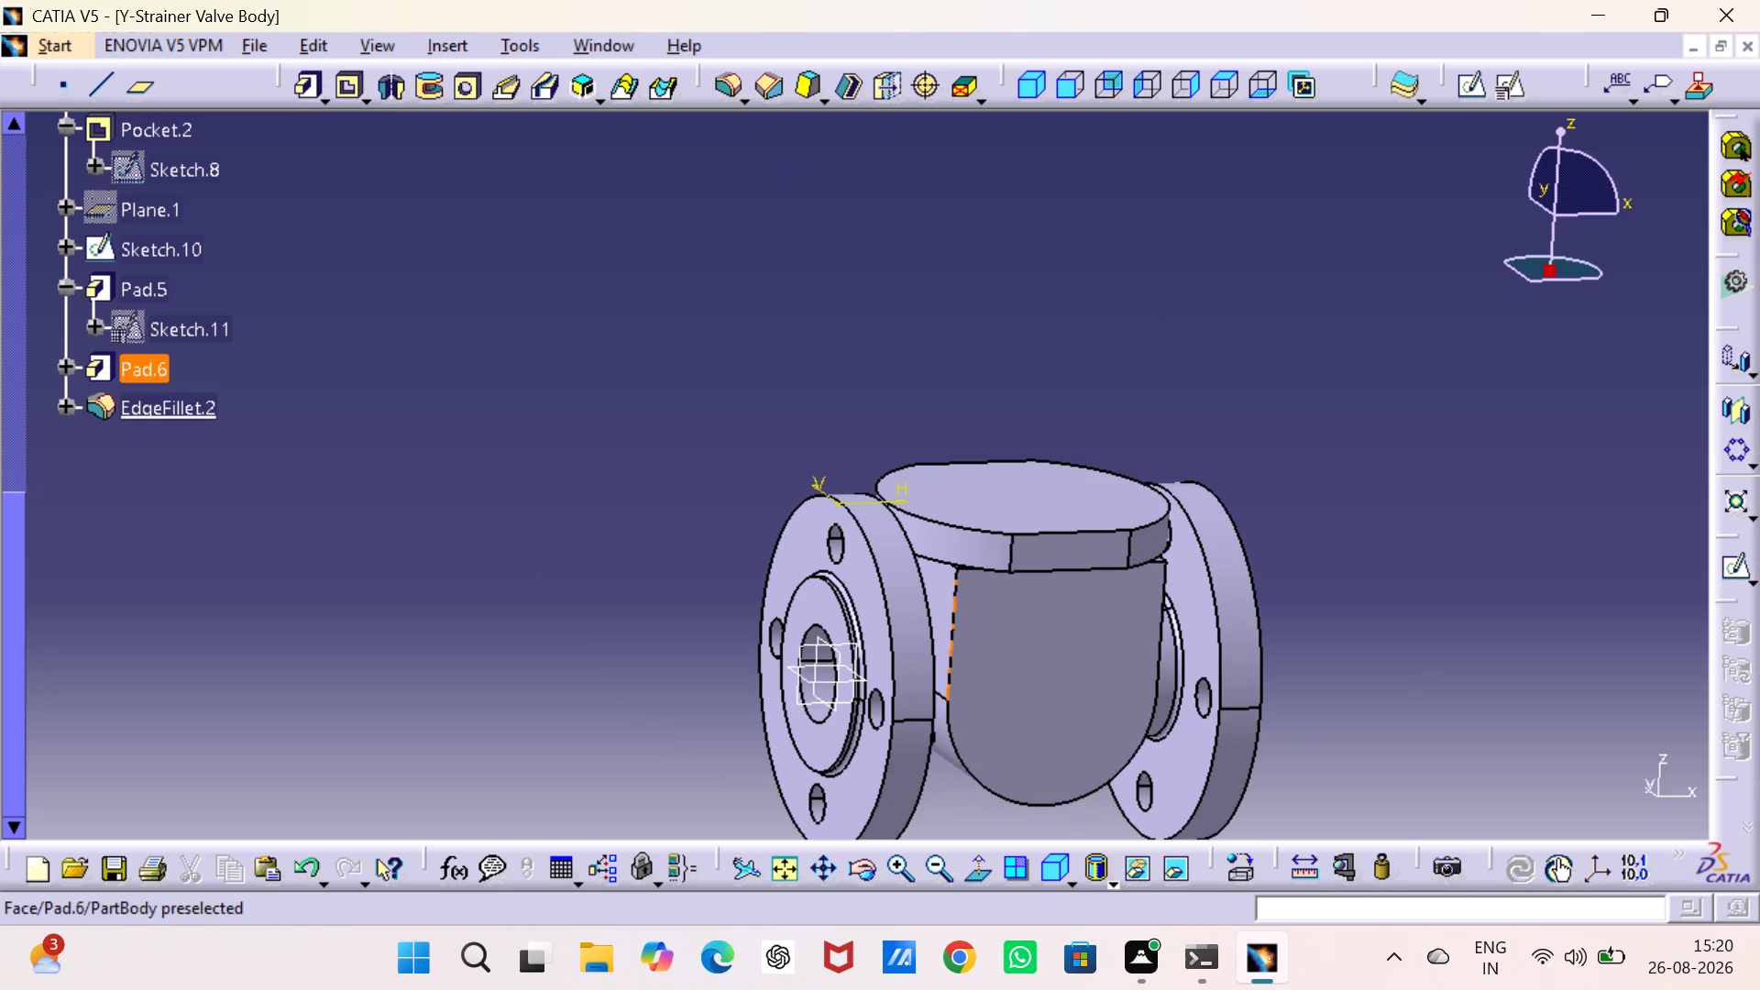
click(950, 649)
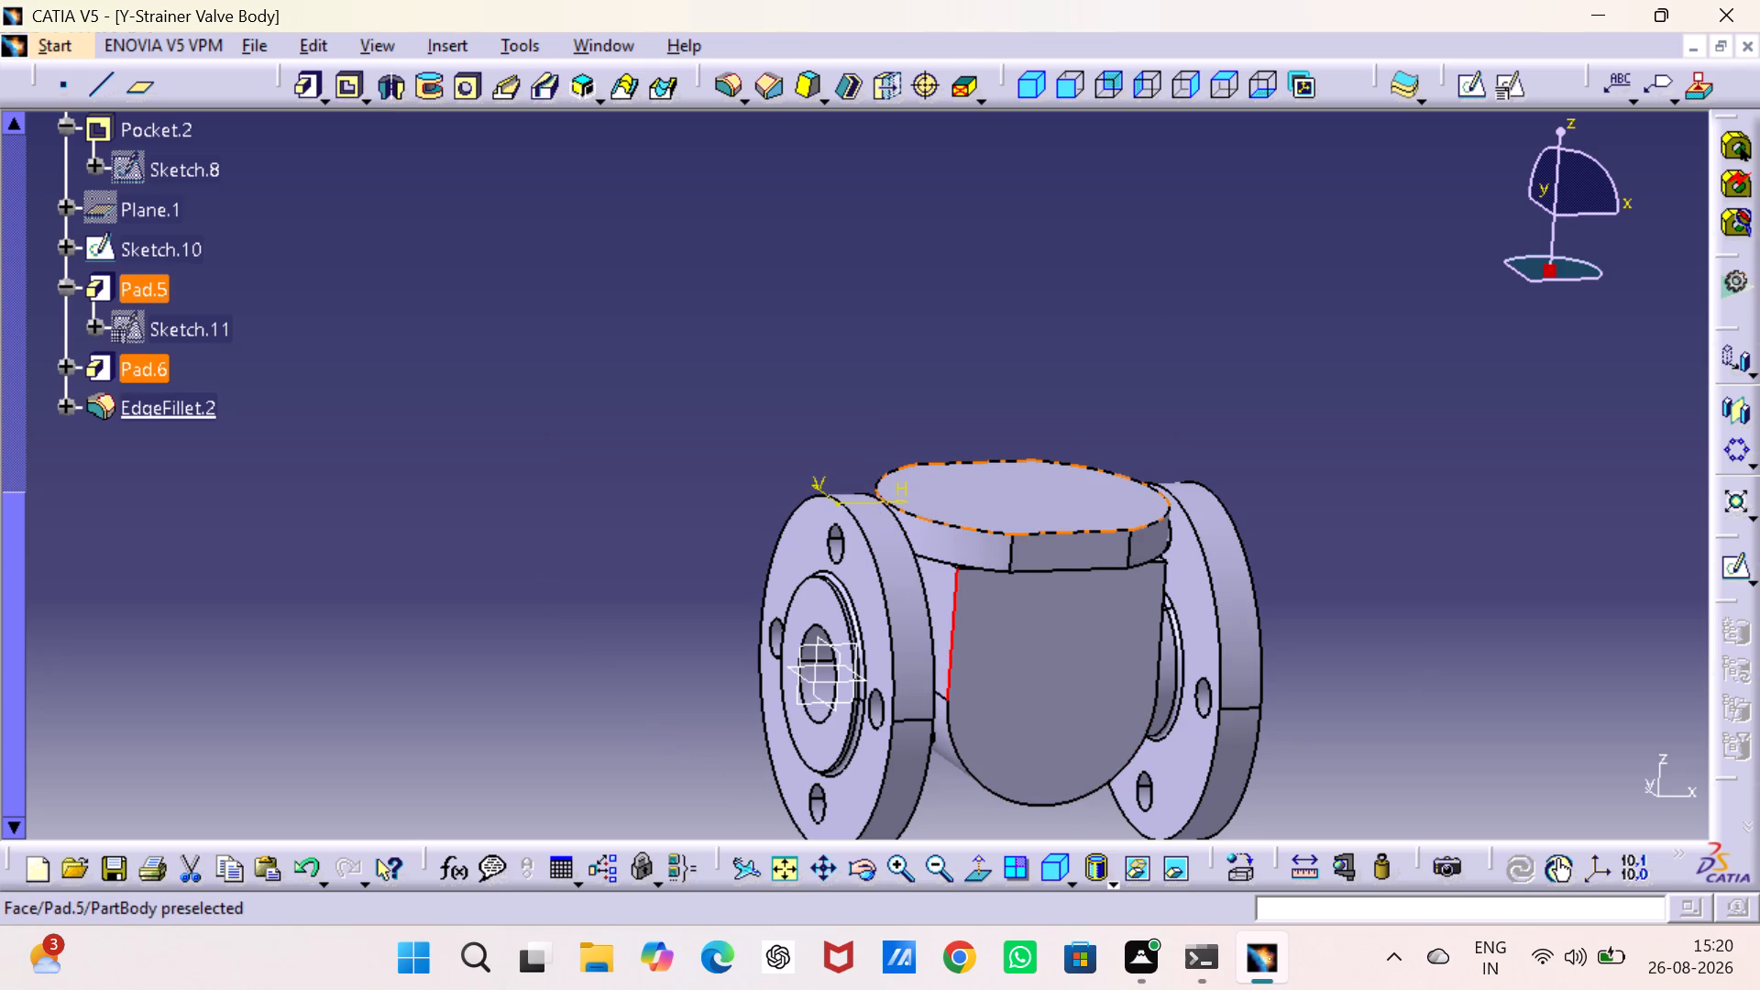
click(720, 71)
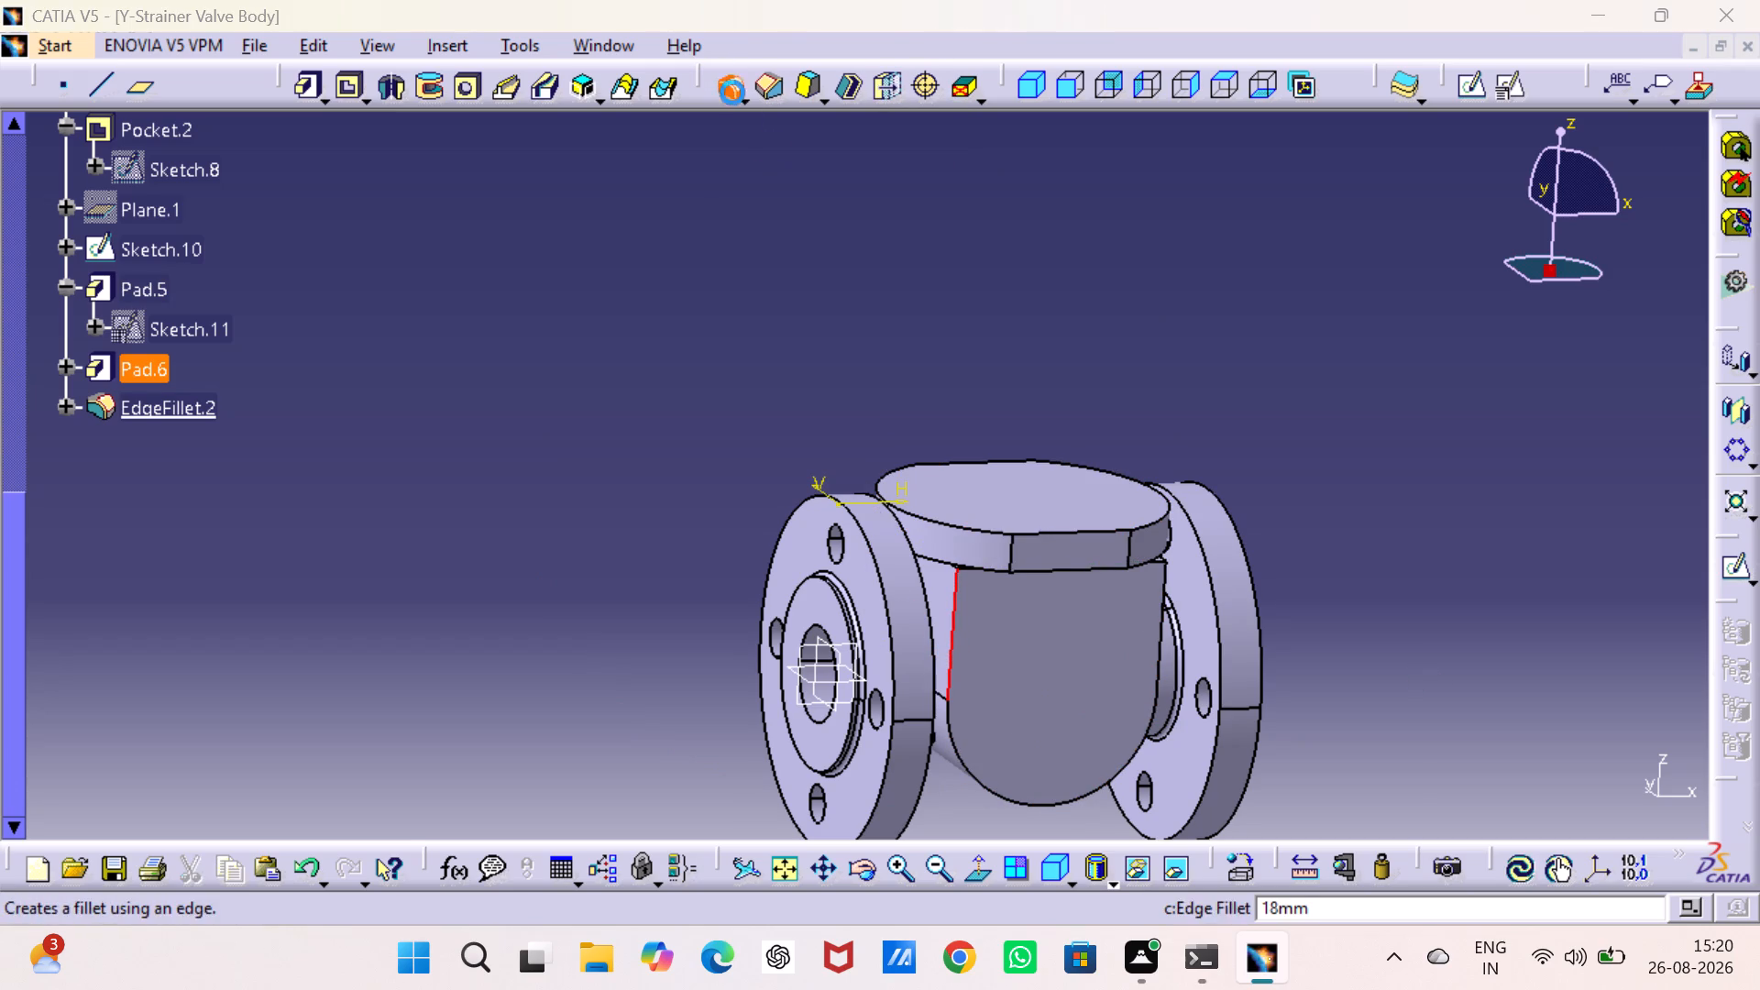
click(1434, 788)
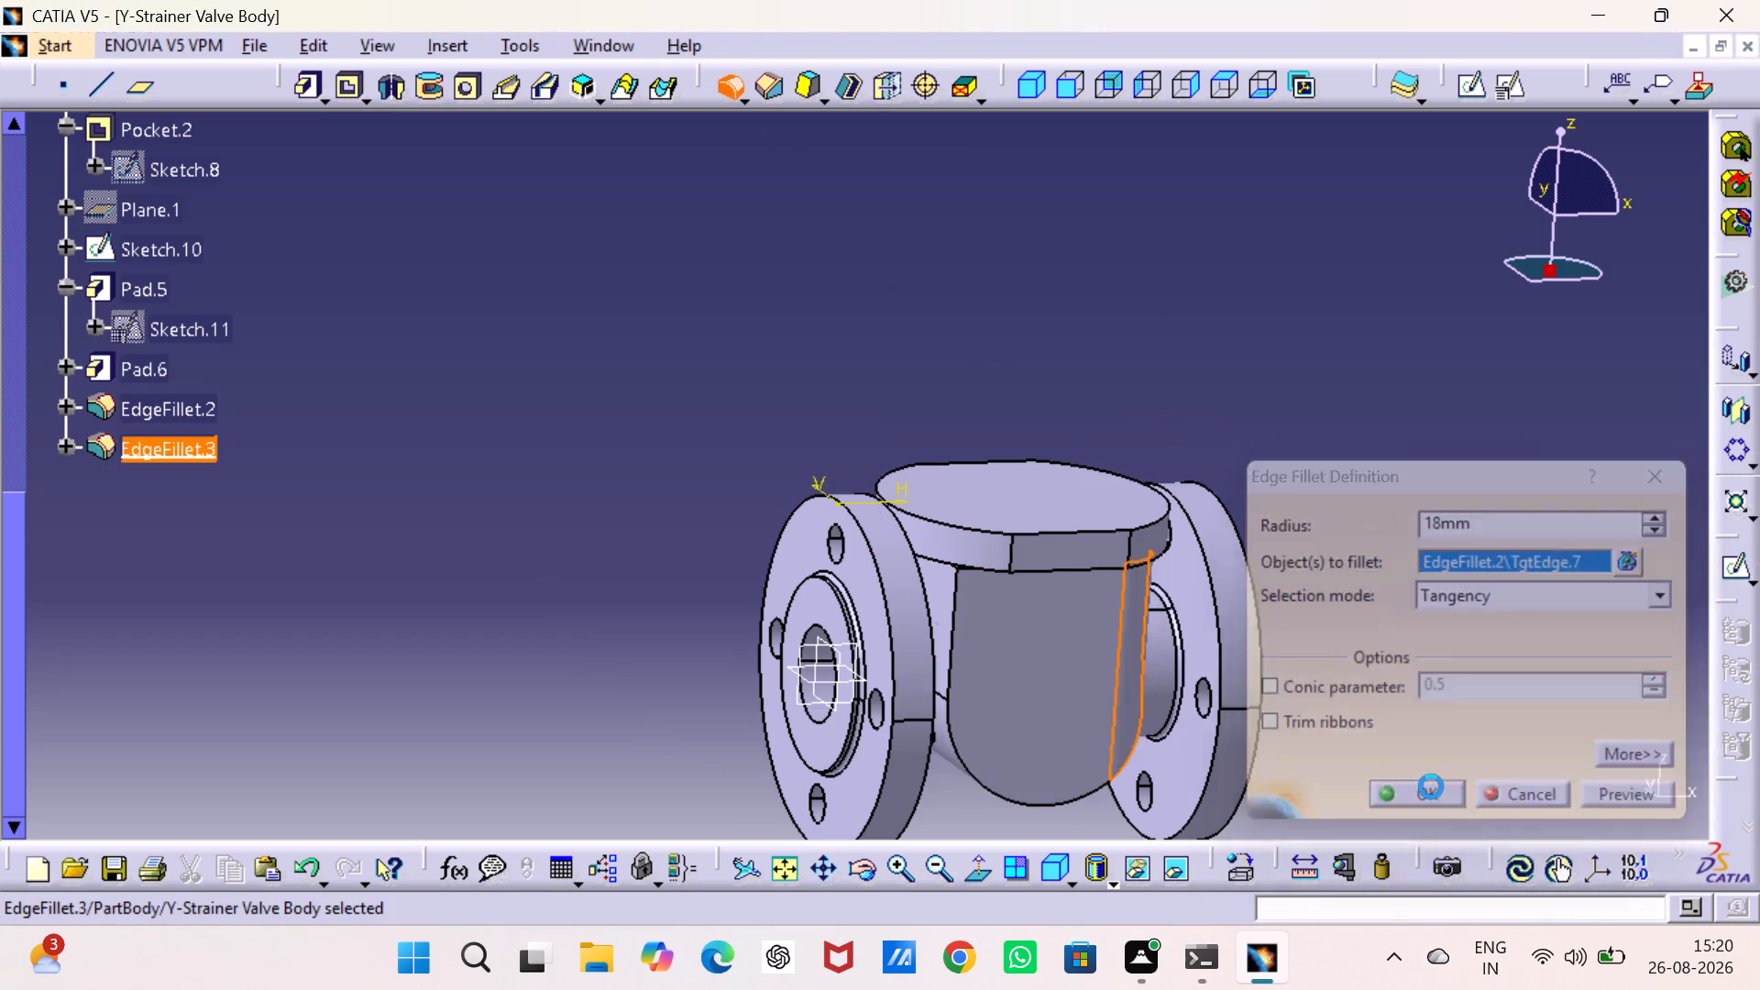
click(1640, 790)
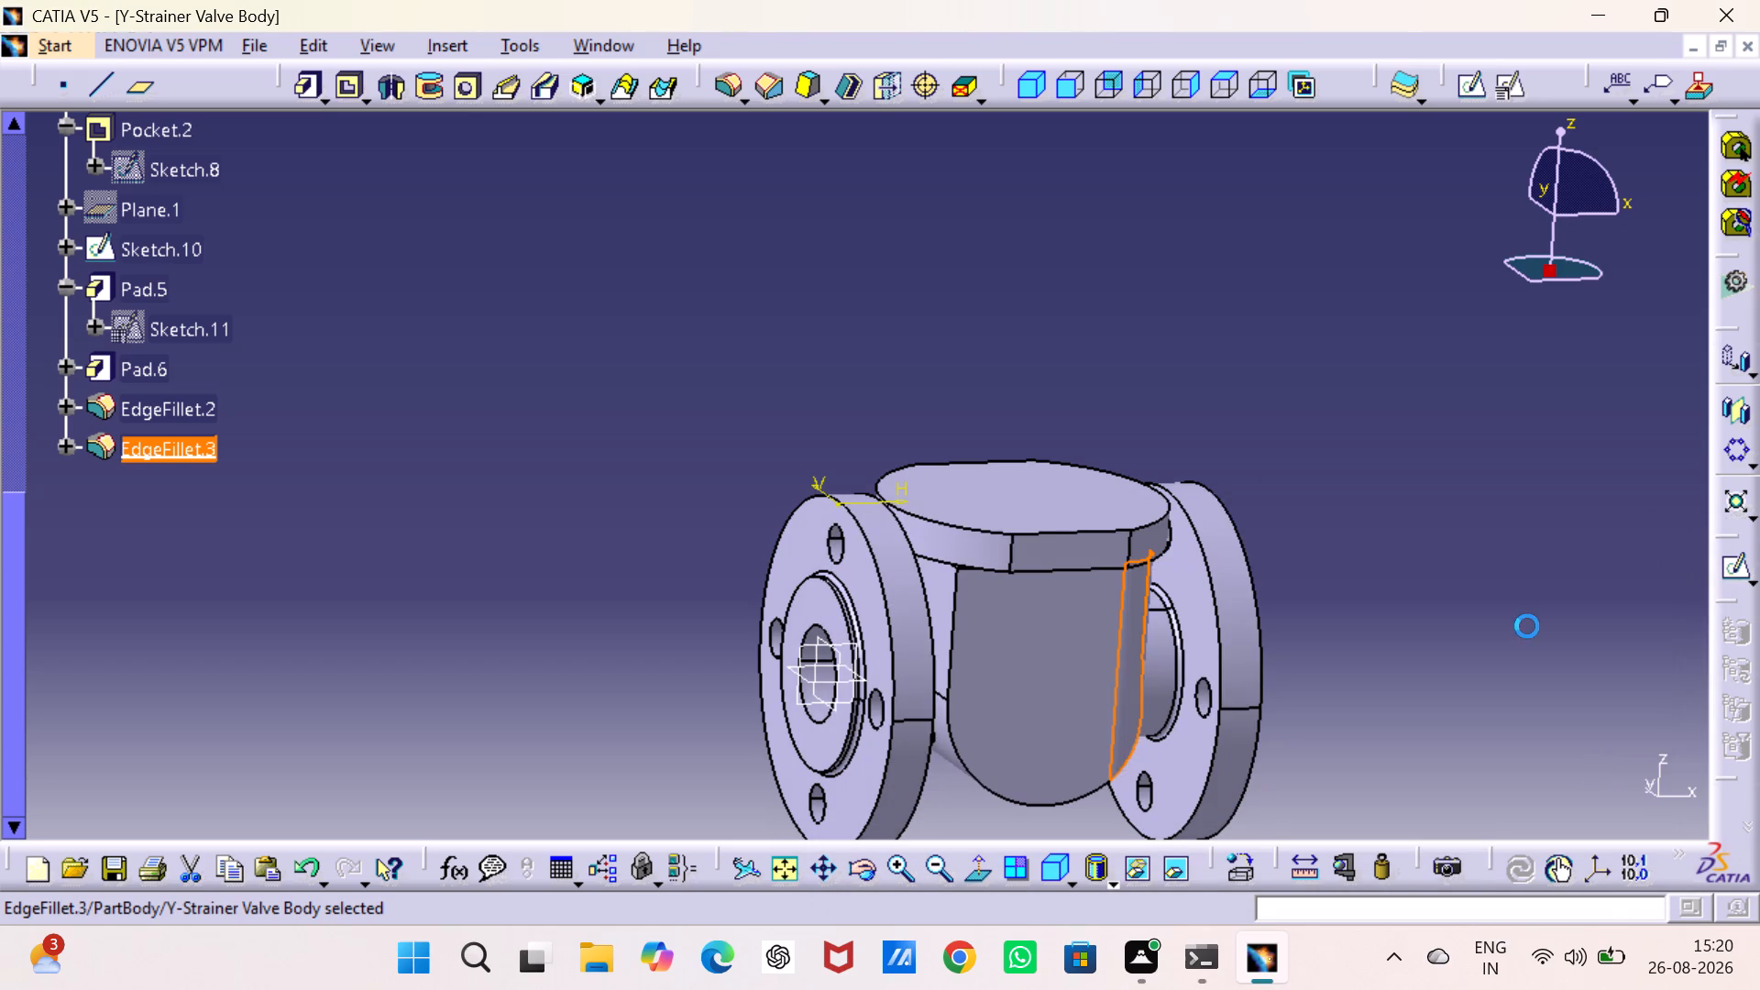
click(1527, 626)
Apply a 5 mm edge fillet where the central body meets the cylindrical neck of the flange farther from the origin planes.
middle_drag(1527, 626, 1222, 533)
right_drag(1515, 625, 1222, 533)
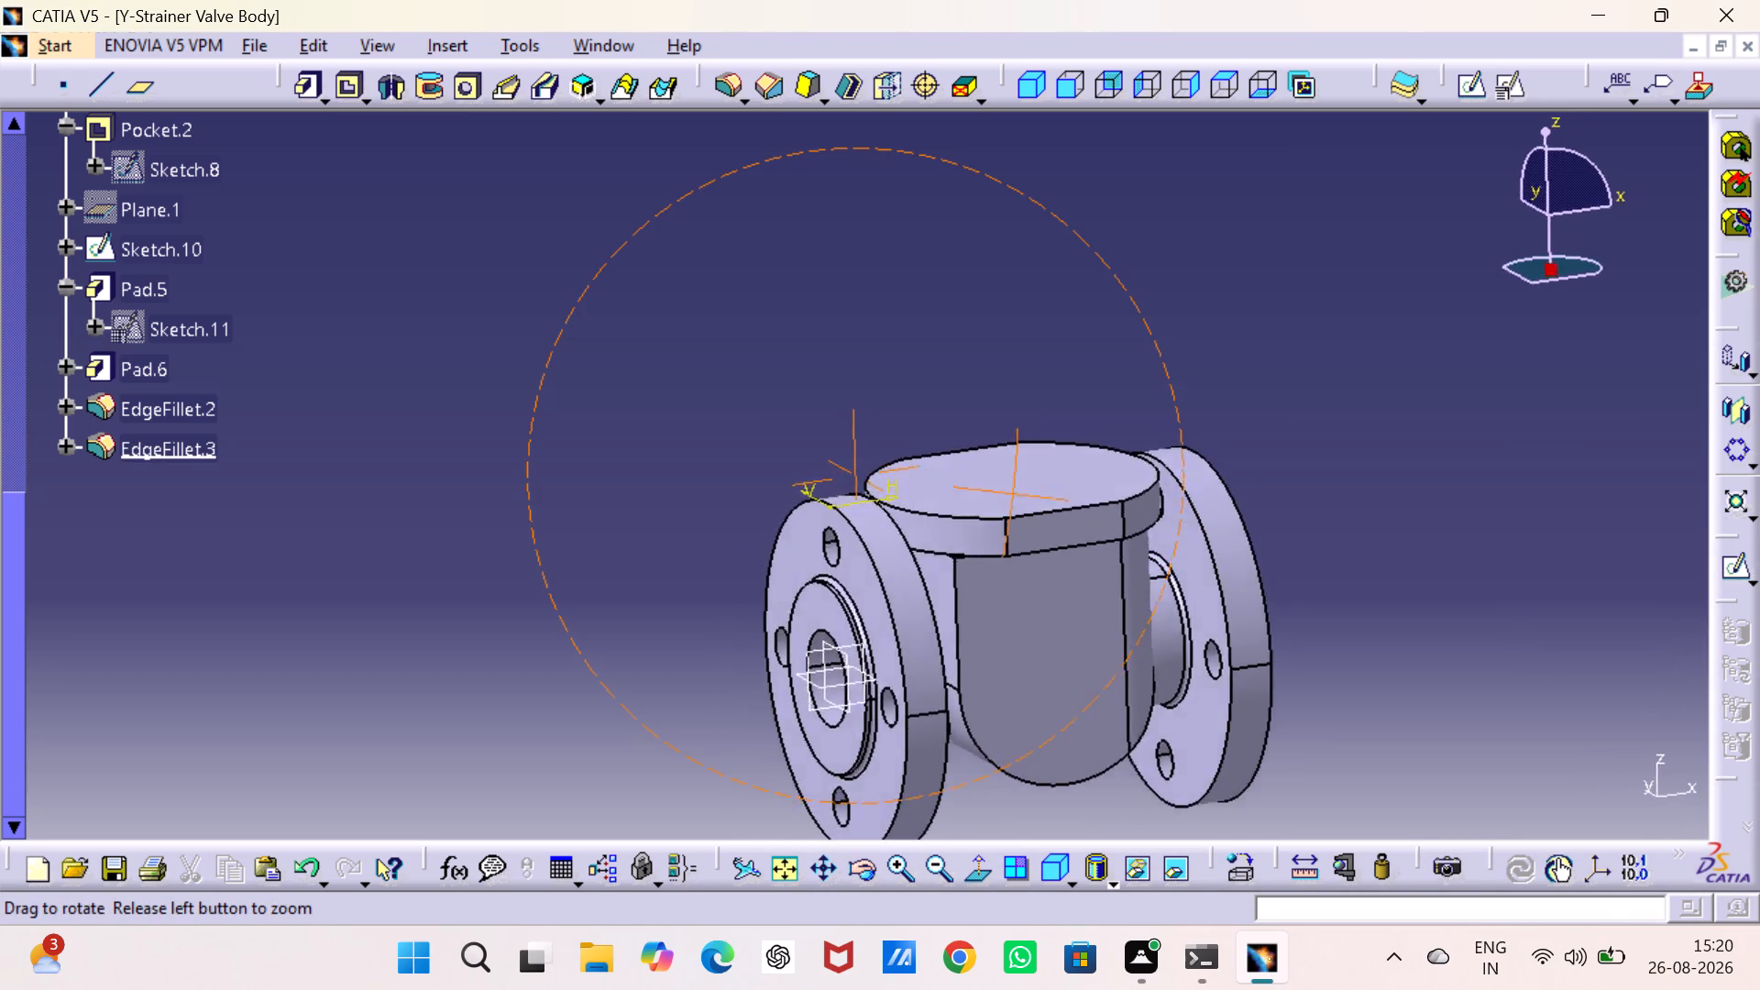
middle_drag(1222, 533, 1143, 613)
right_drag(1222, 533, 1143, 613)
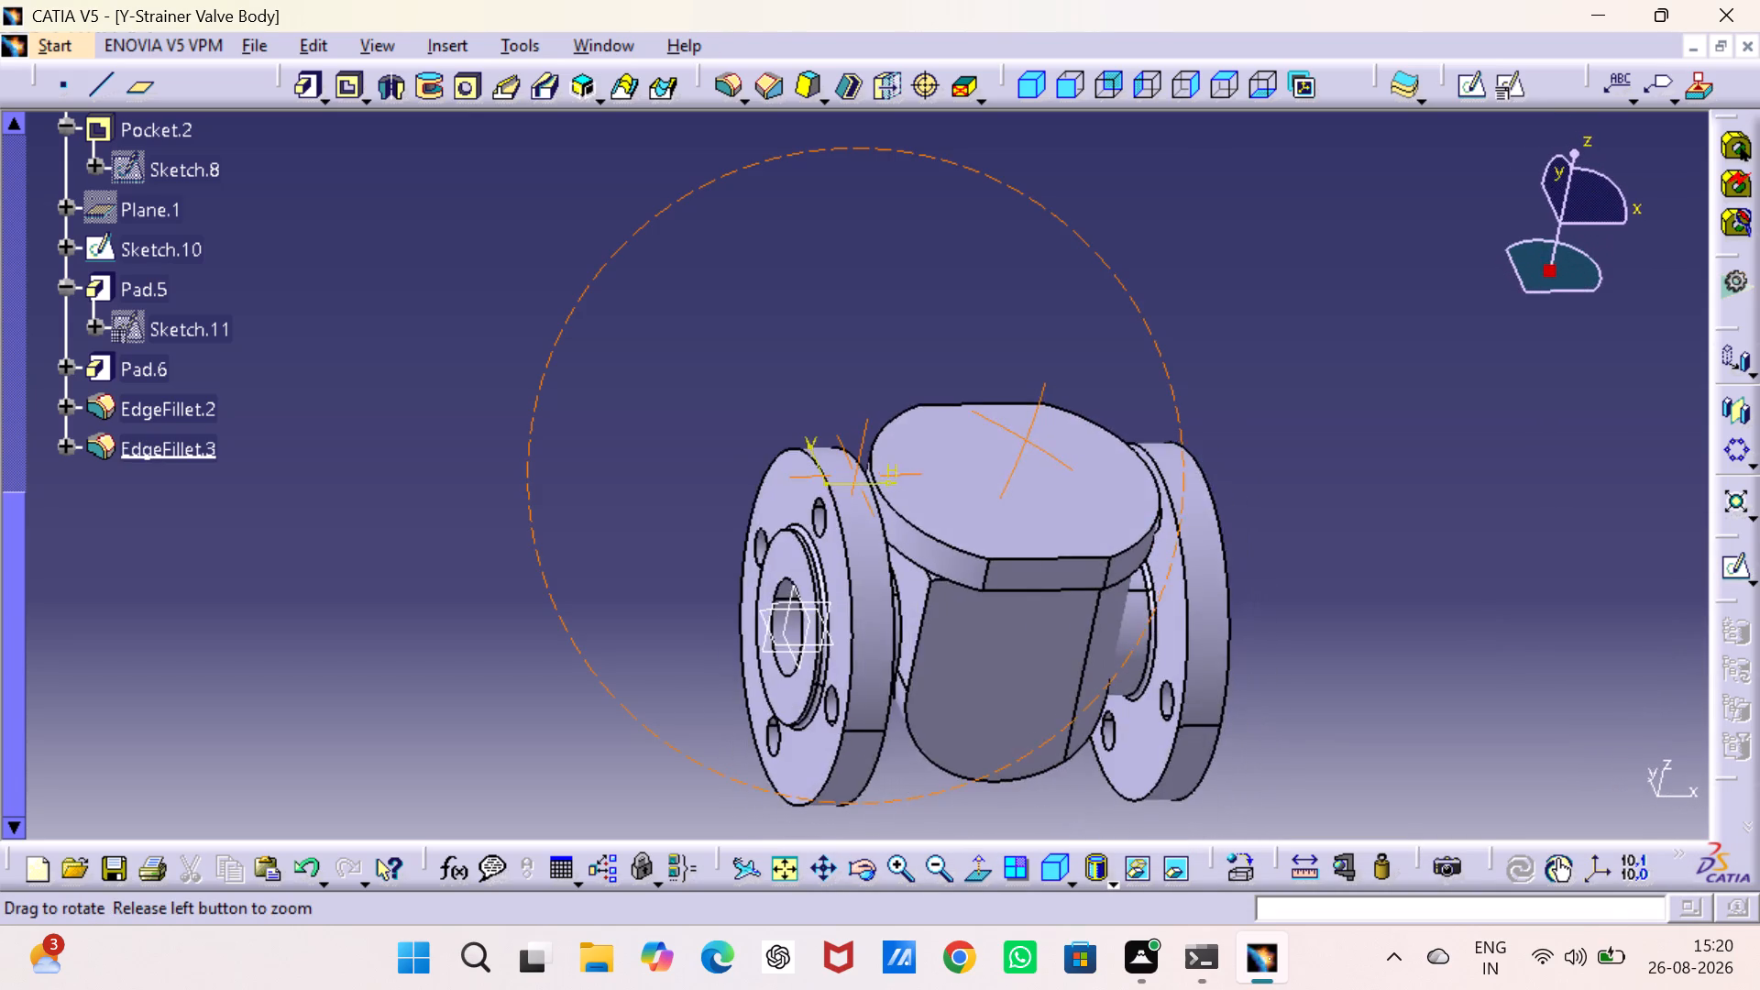
middle_drag(1143, 613, 1062, 566)
right_drag(1143, 613, 1062, 566)
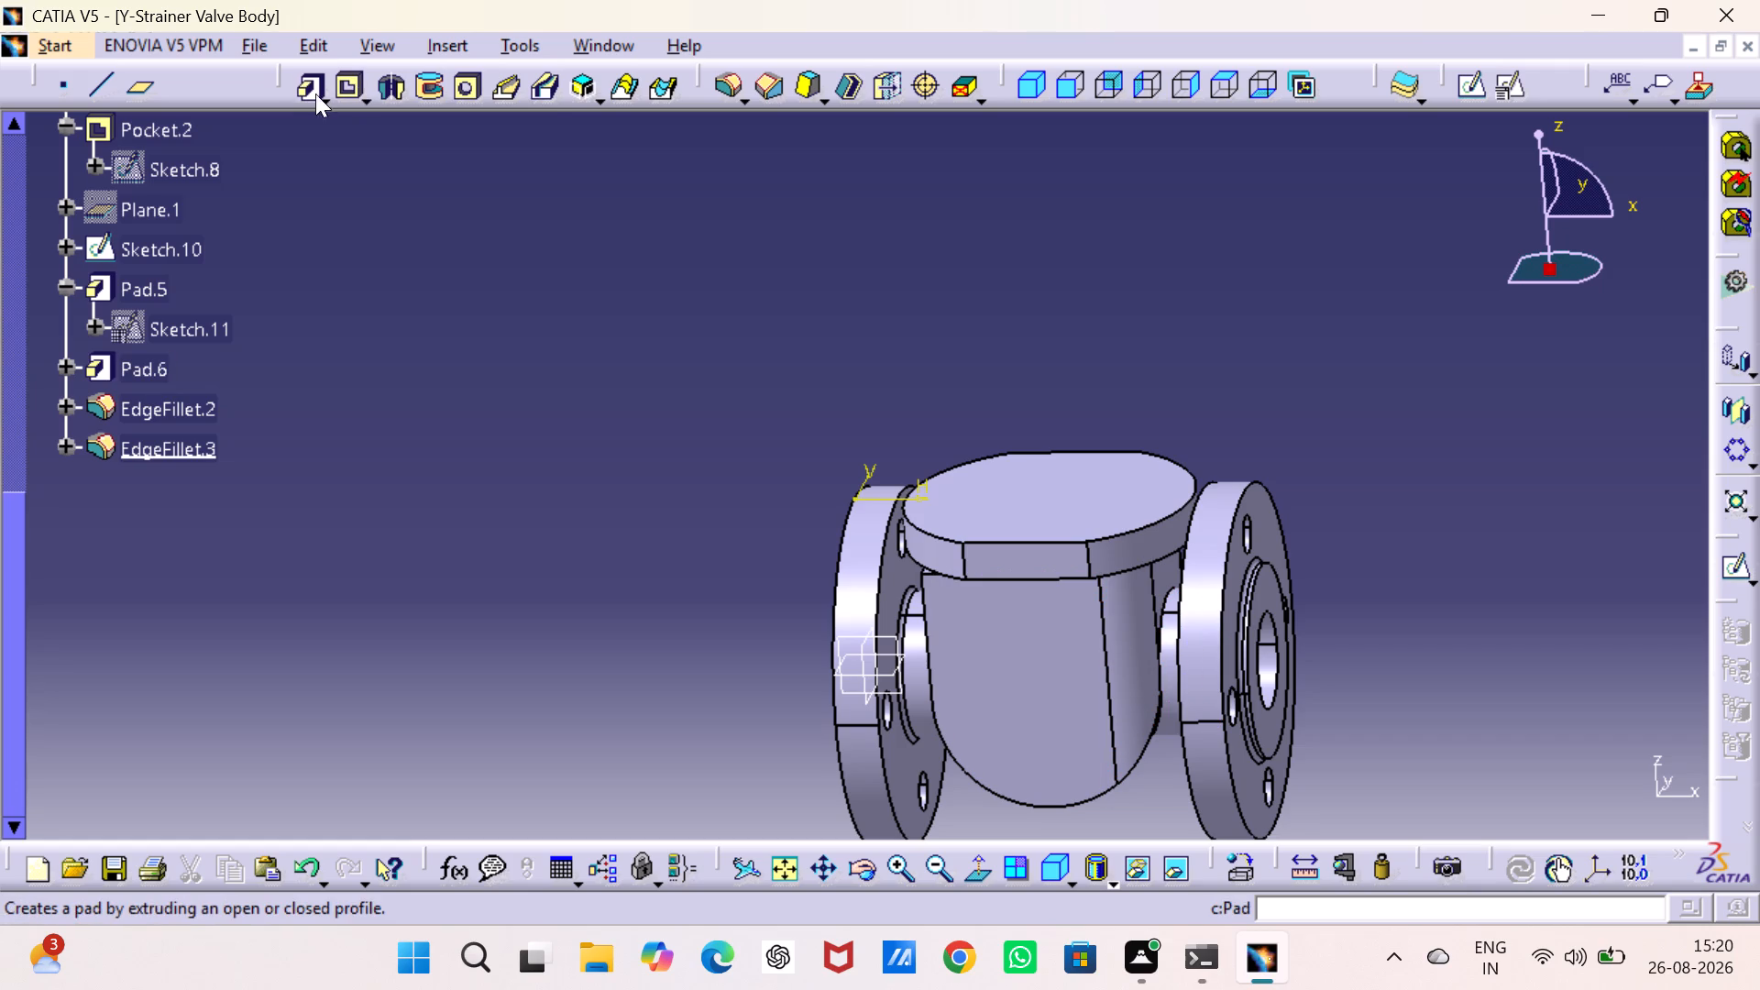
click(724, 87)
key(5)
key(Return)
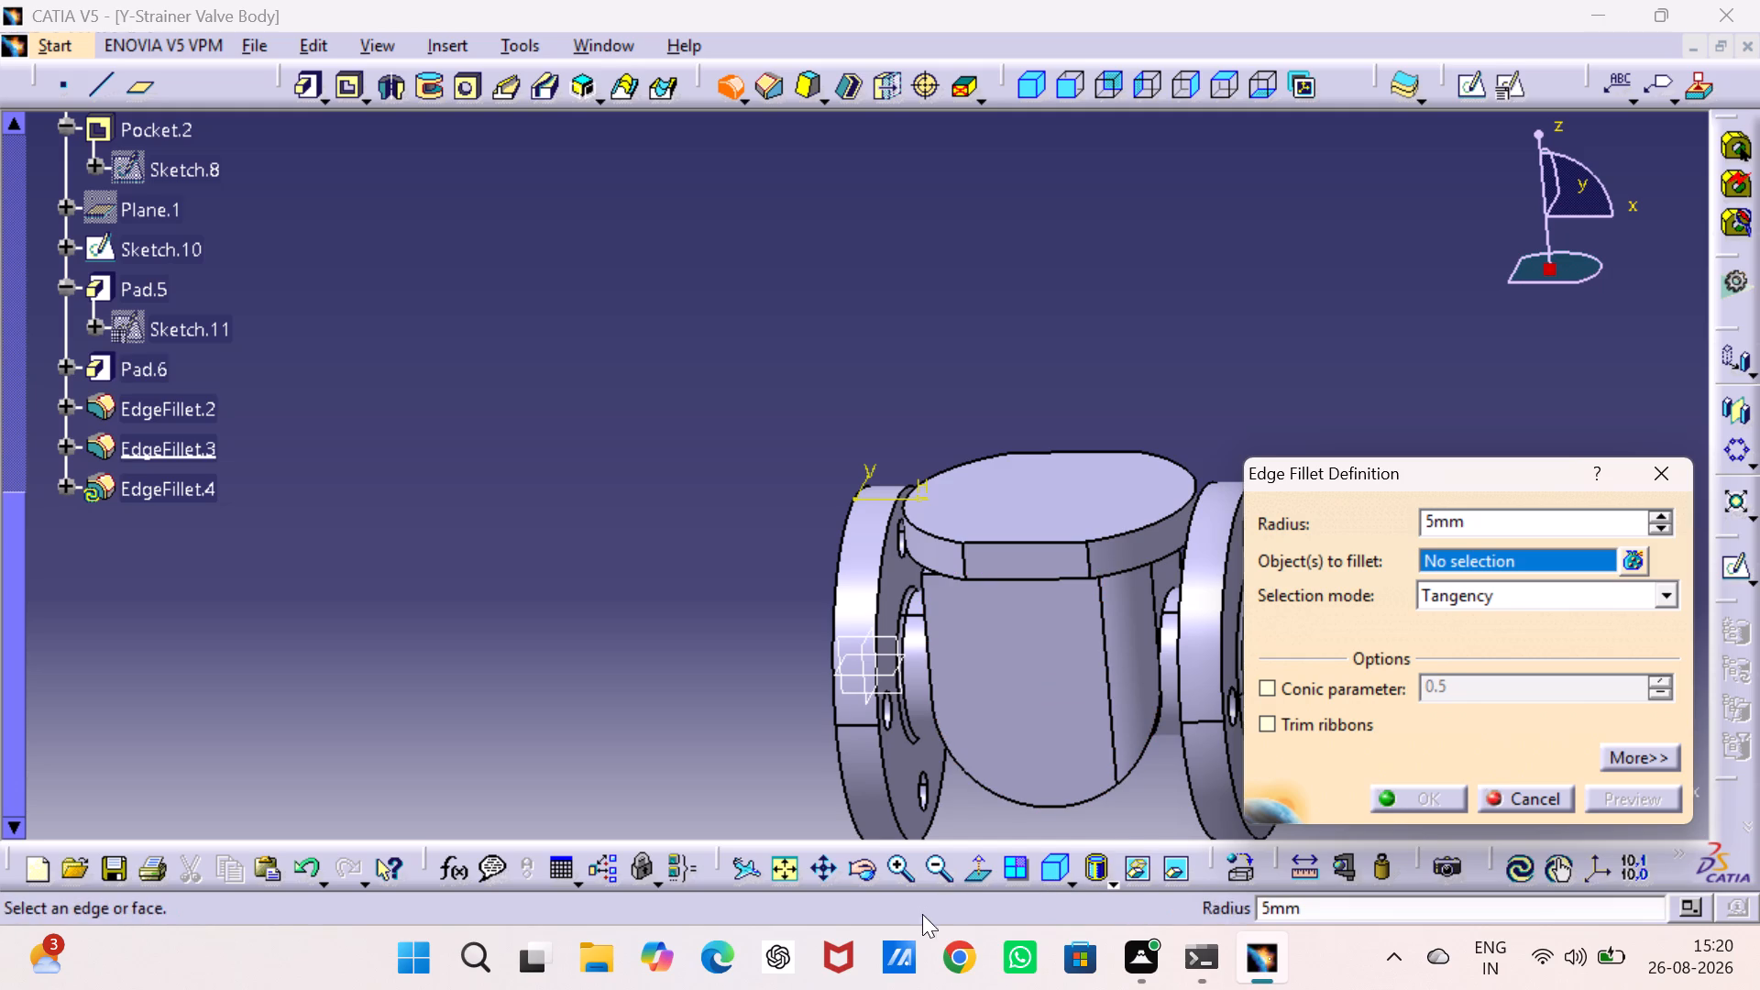
triple_click(893, 863)
triple_click(893, 863)
click(893, 863)
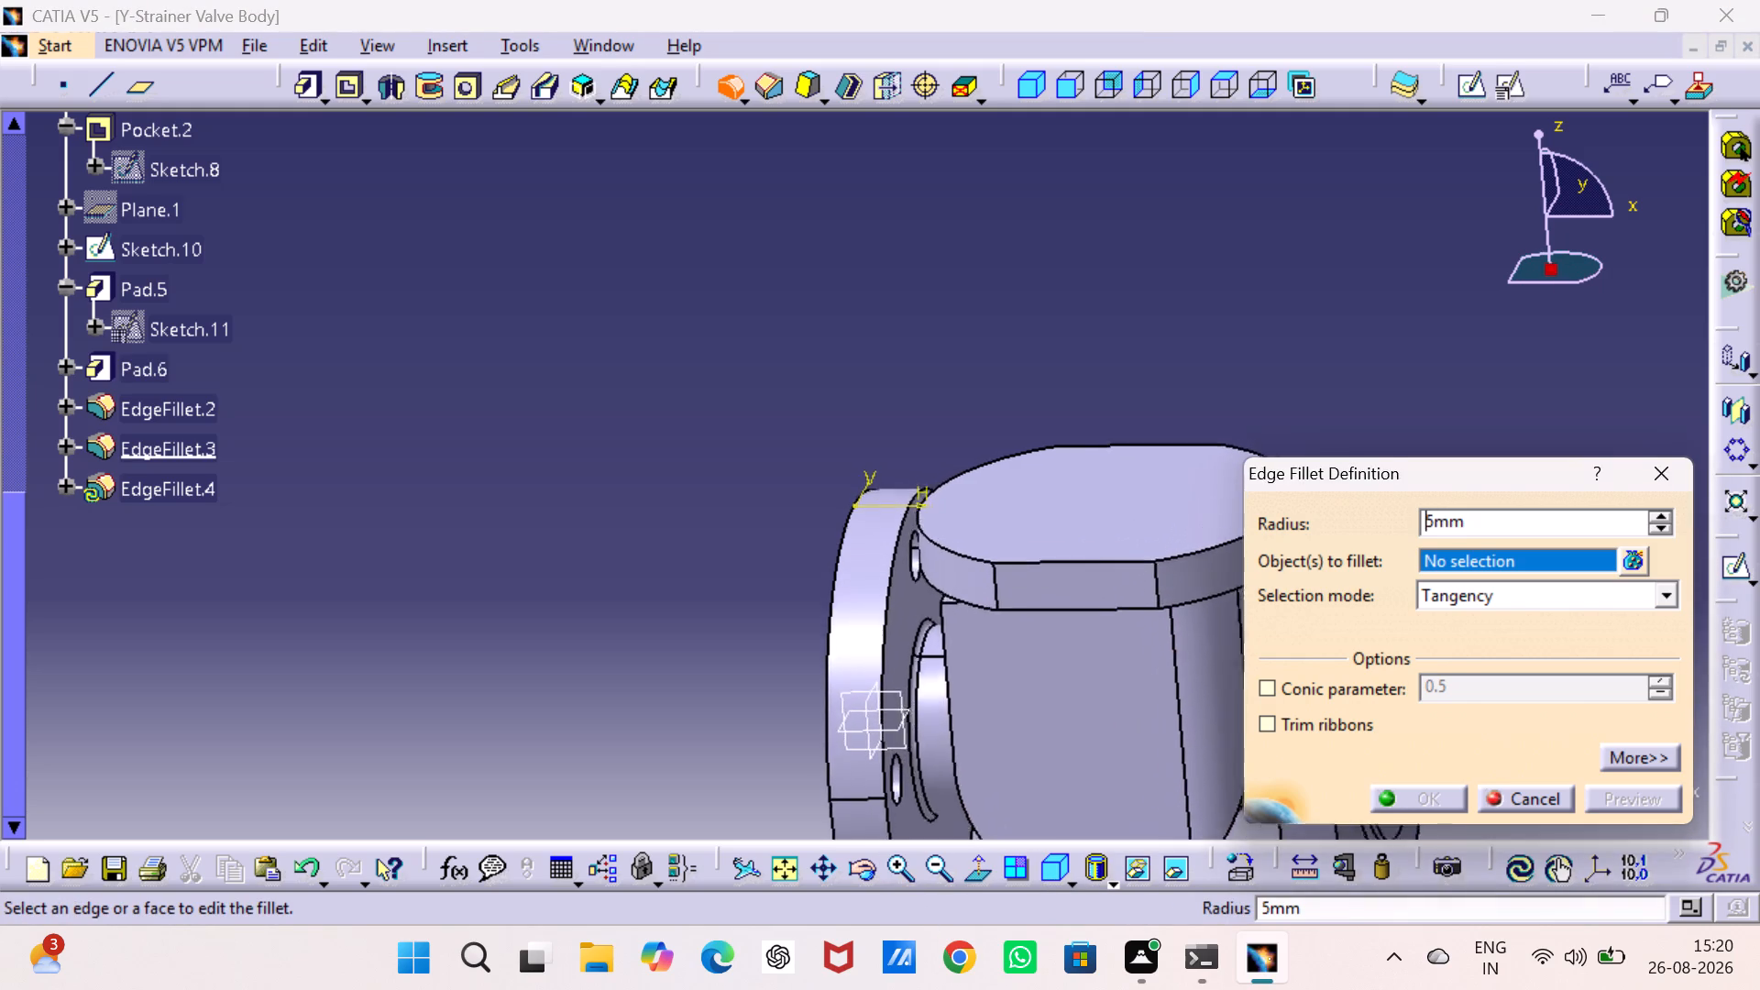
middle_drag(989, 701, 357, 497)
middle_drag(942, 709, 313, 515)
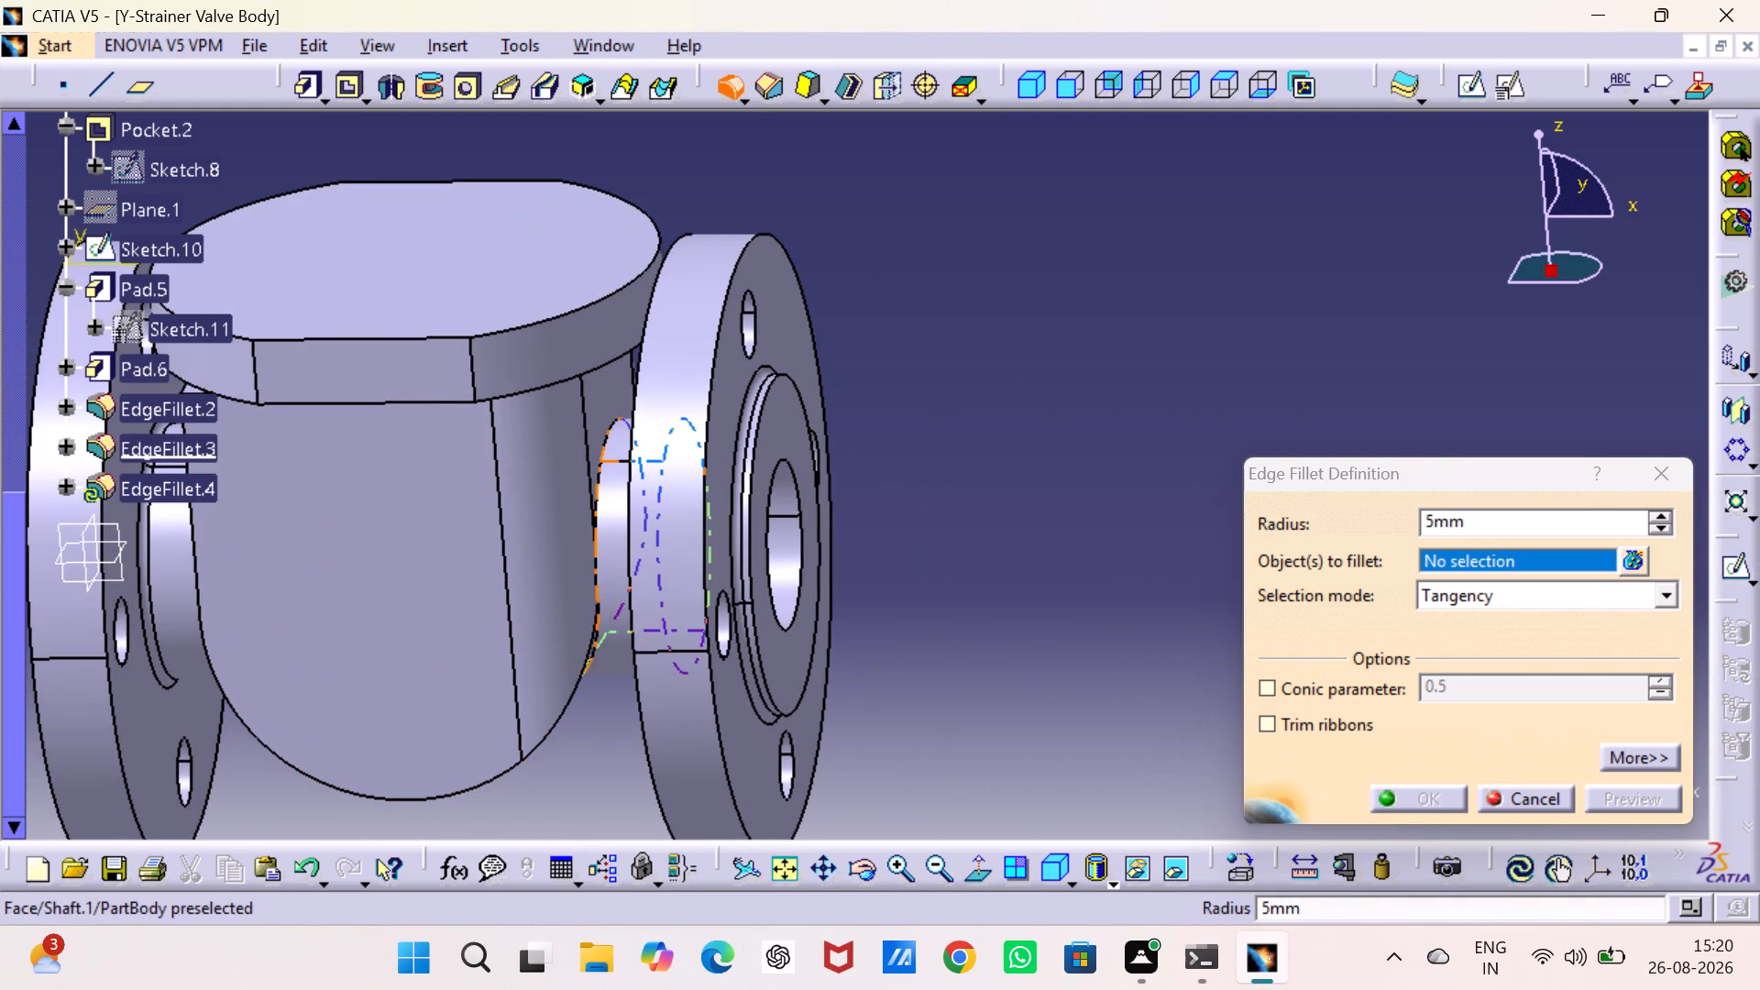
middle_drag(765, 708, 868, 714)
right_drag(765, 708, 868, 714)
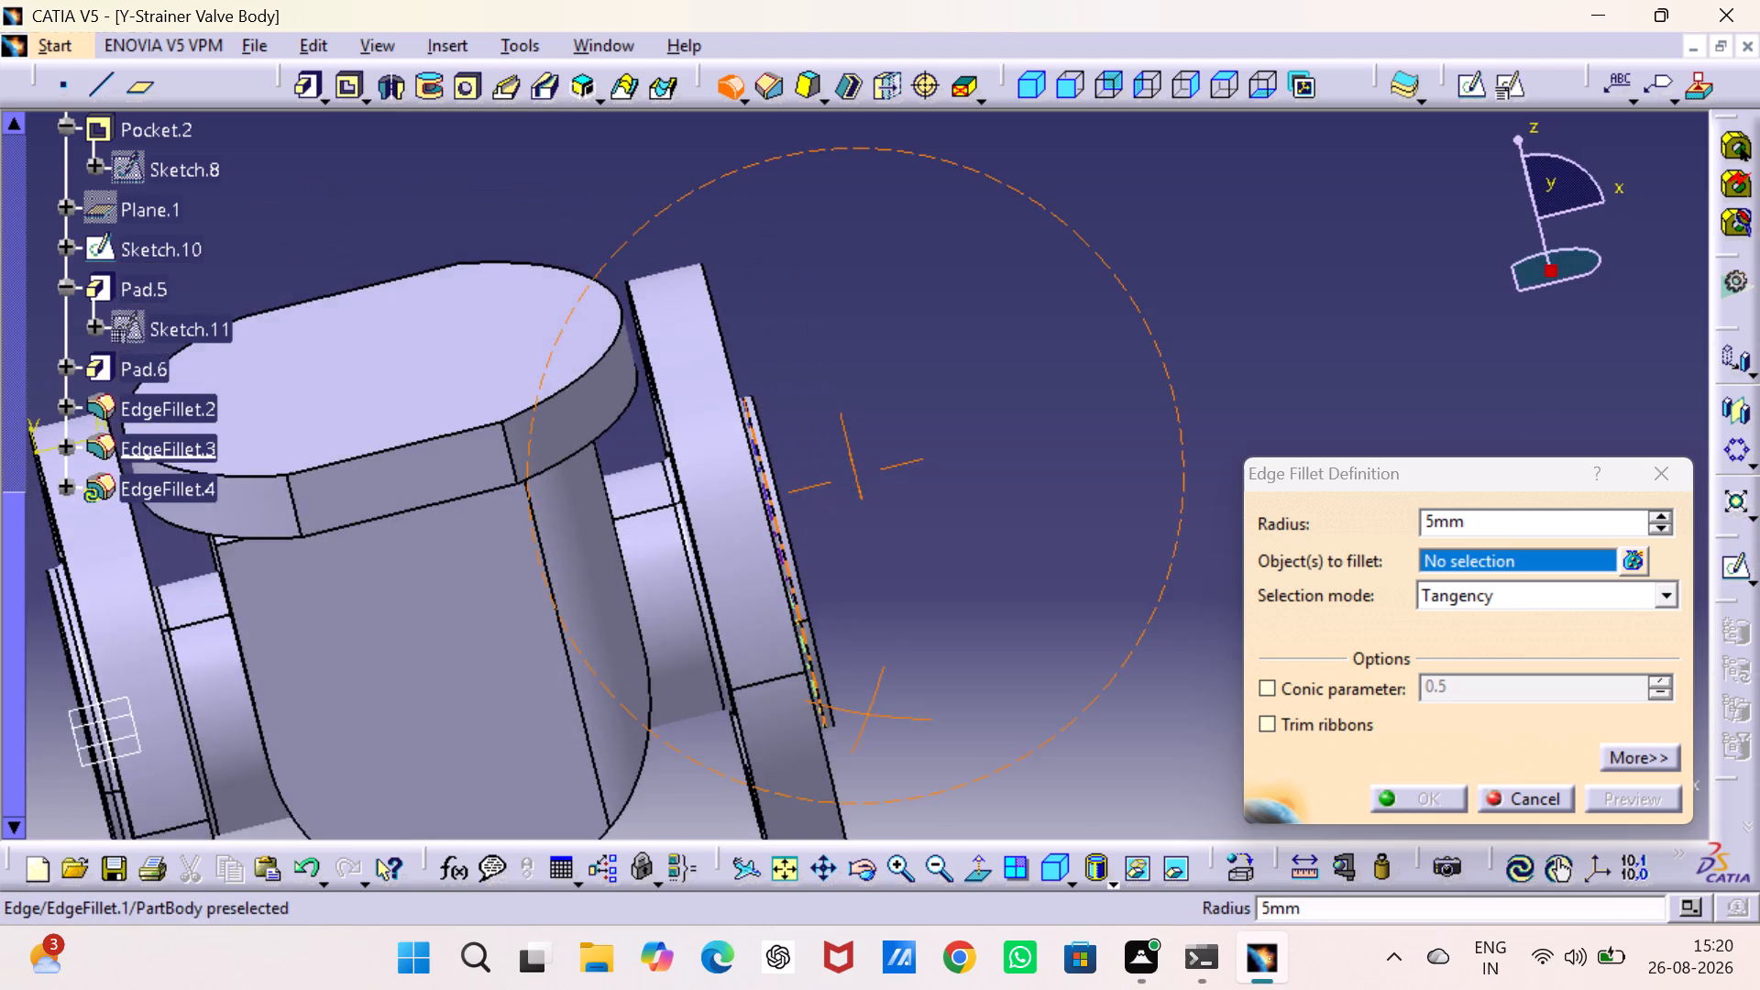
middle_drag(868, 714, 802, 434)
right_drag(868, 714, 802, 434)
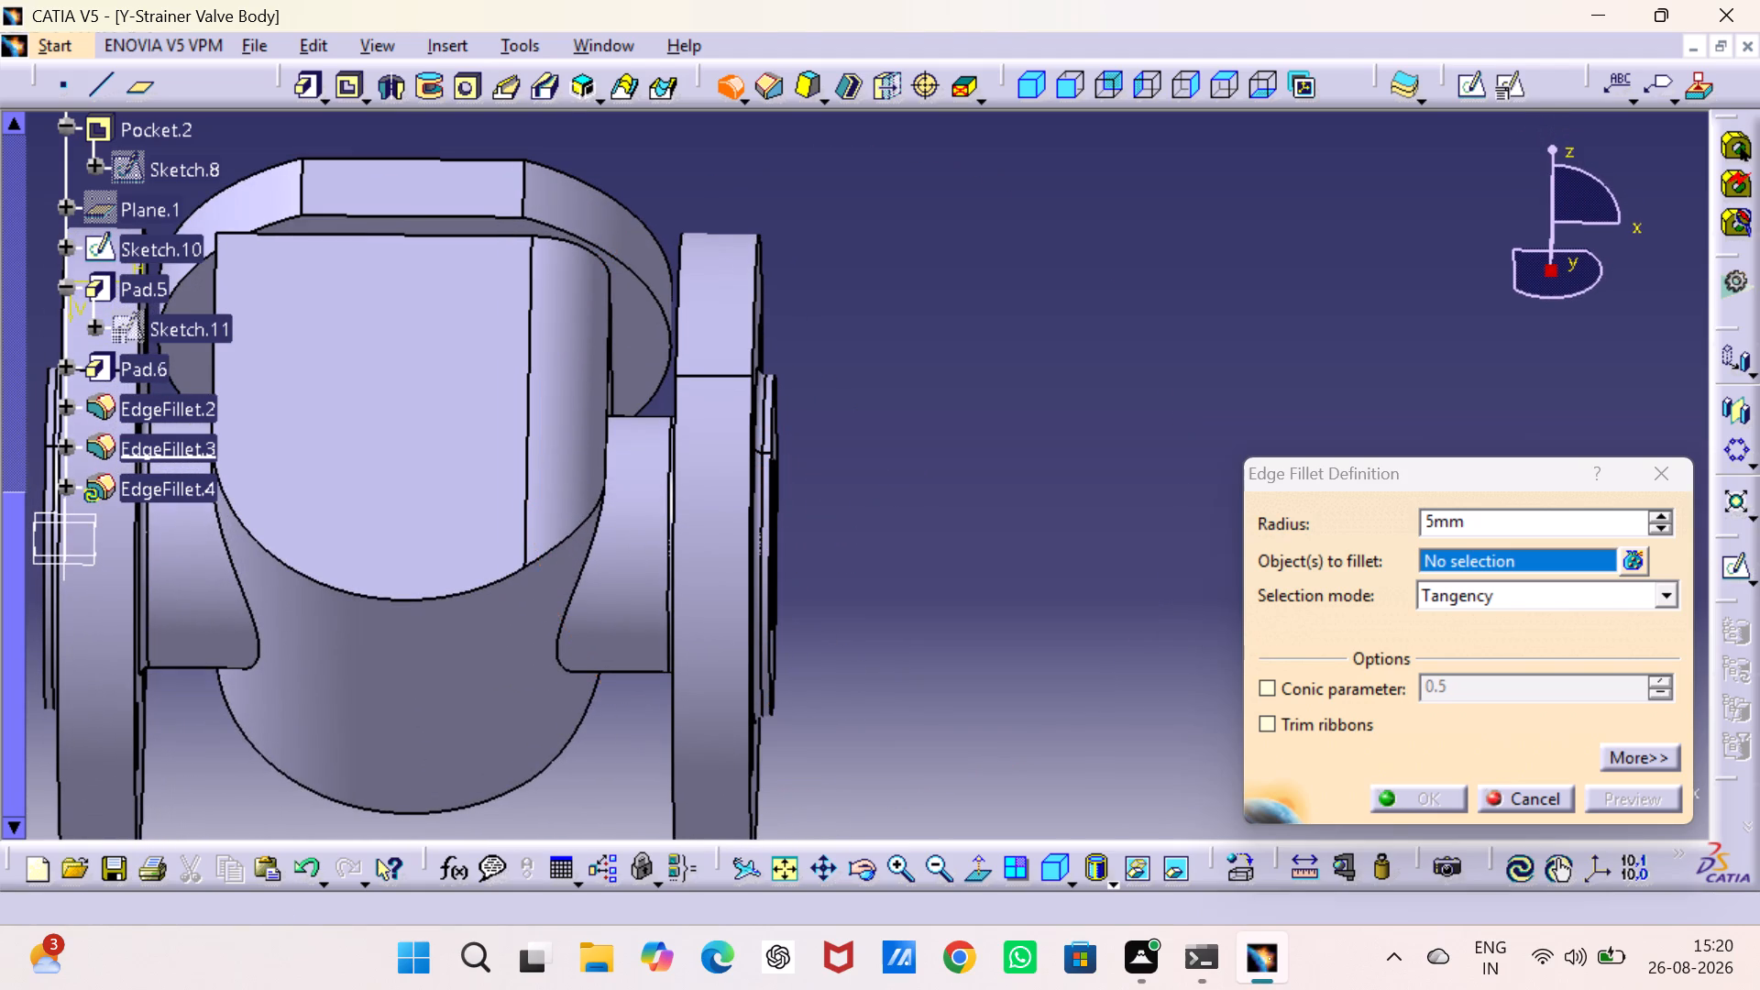
click(588, 560)
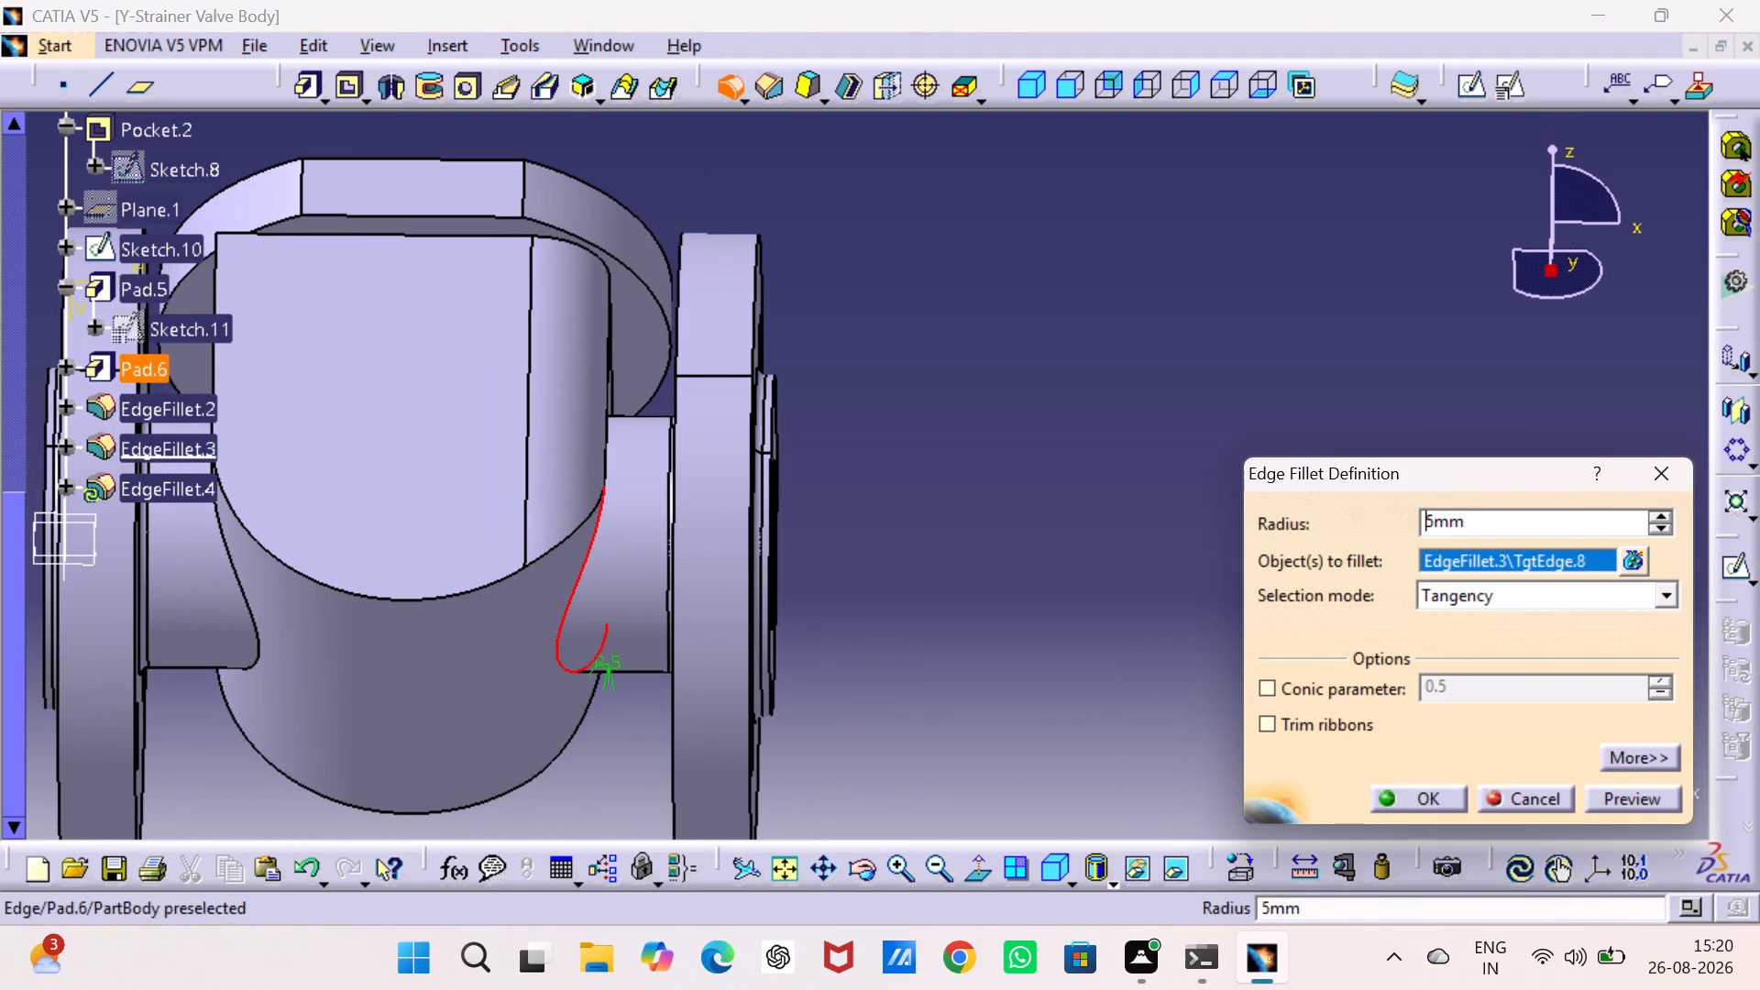
click(1422, 794)
click(1133, 687)
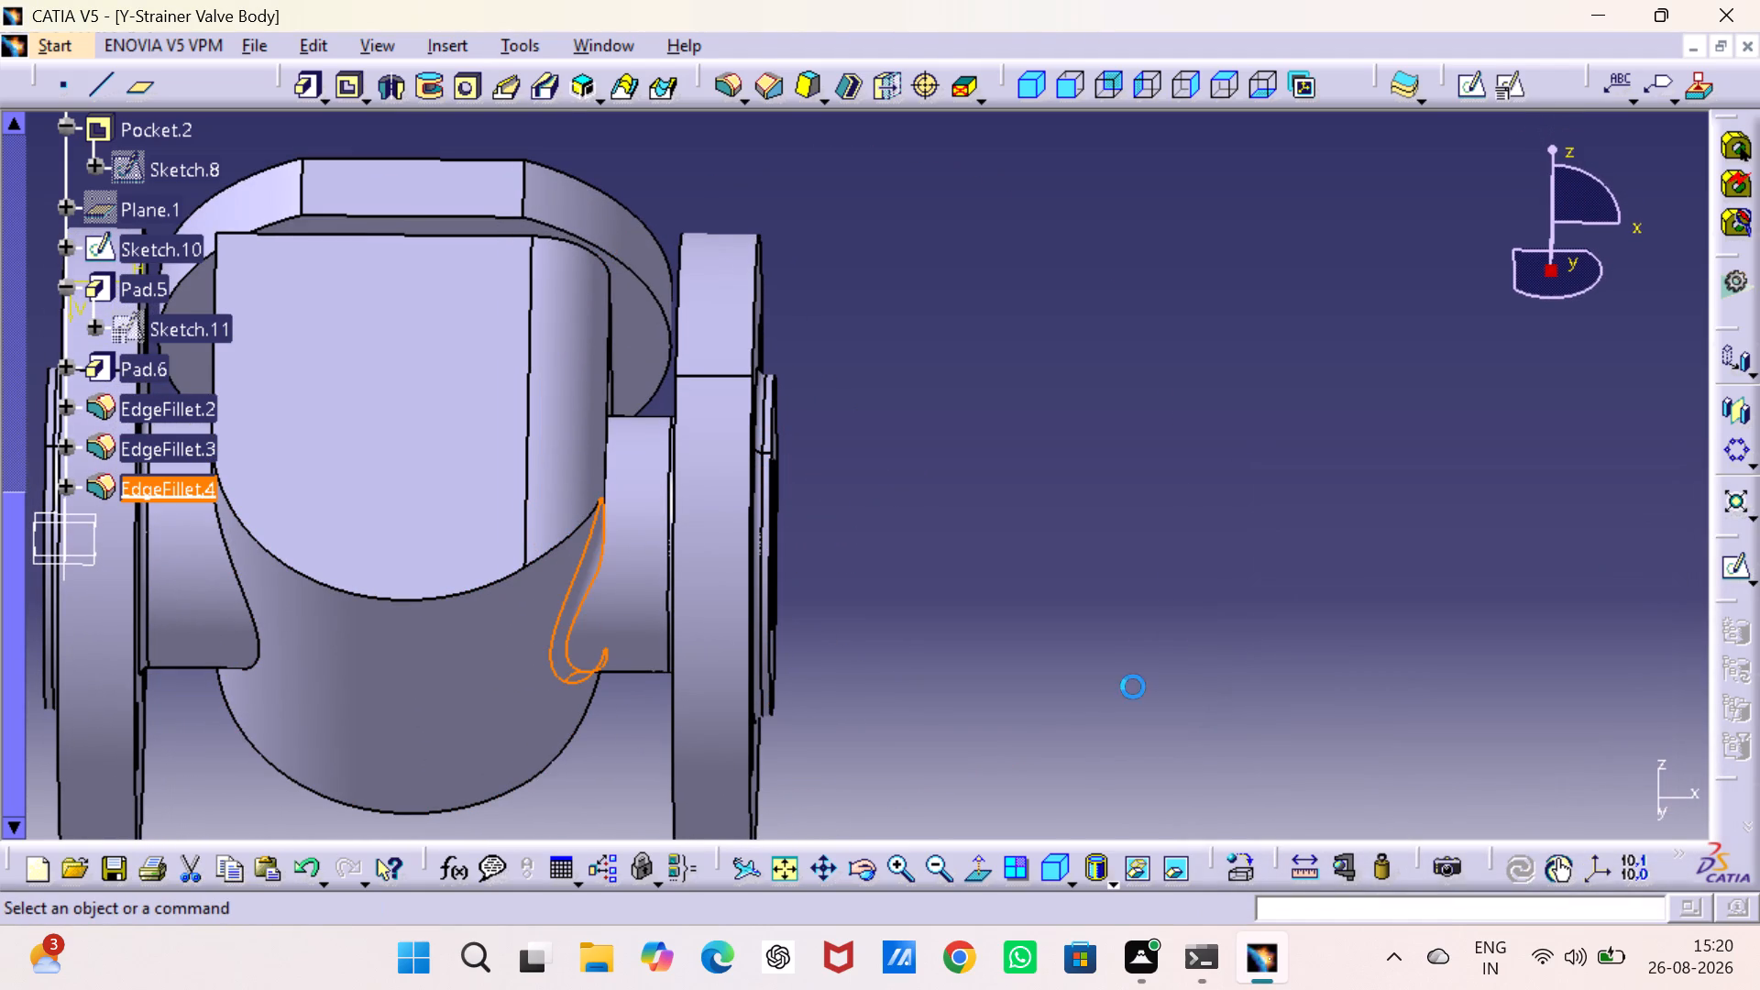
Apply a 5 mm edge fillet where the central body meets the neck of the flange at the origin planes.
middle_drag(940, 597, 1358, 593)
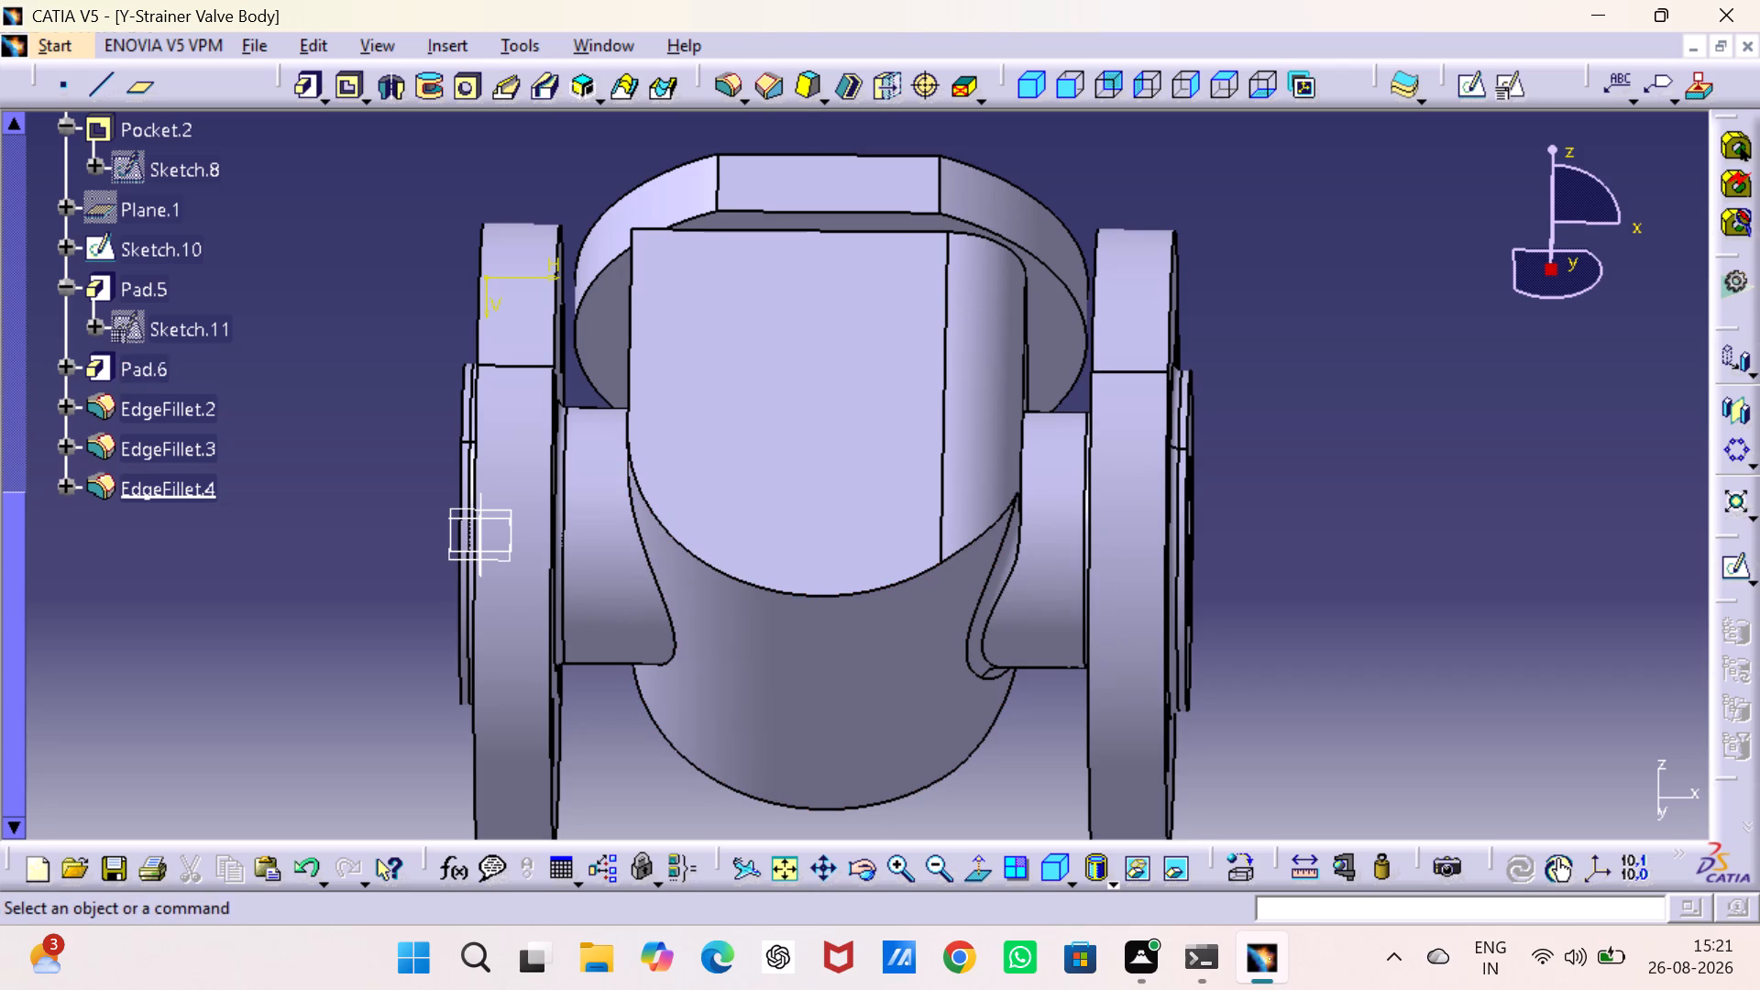
click(721, 78)
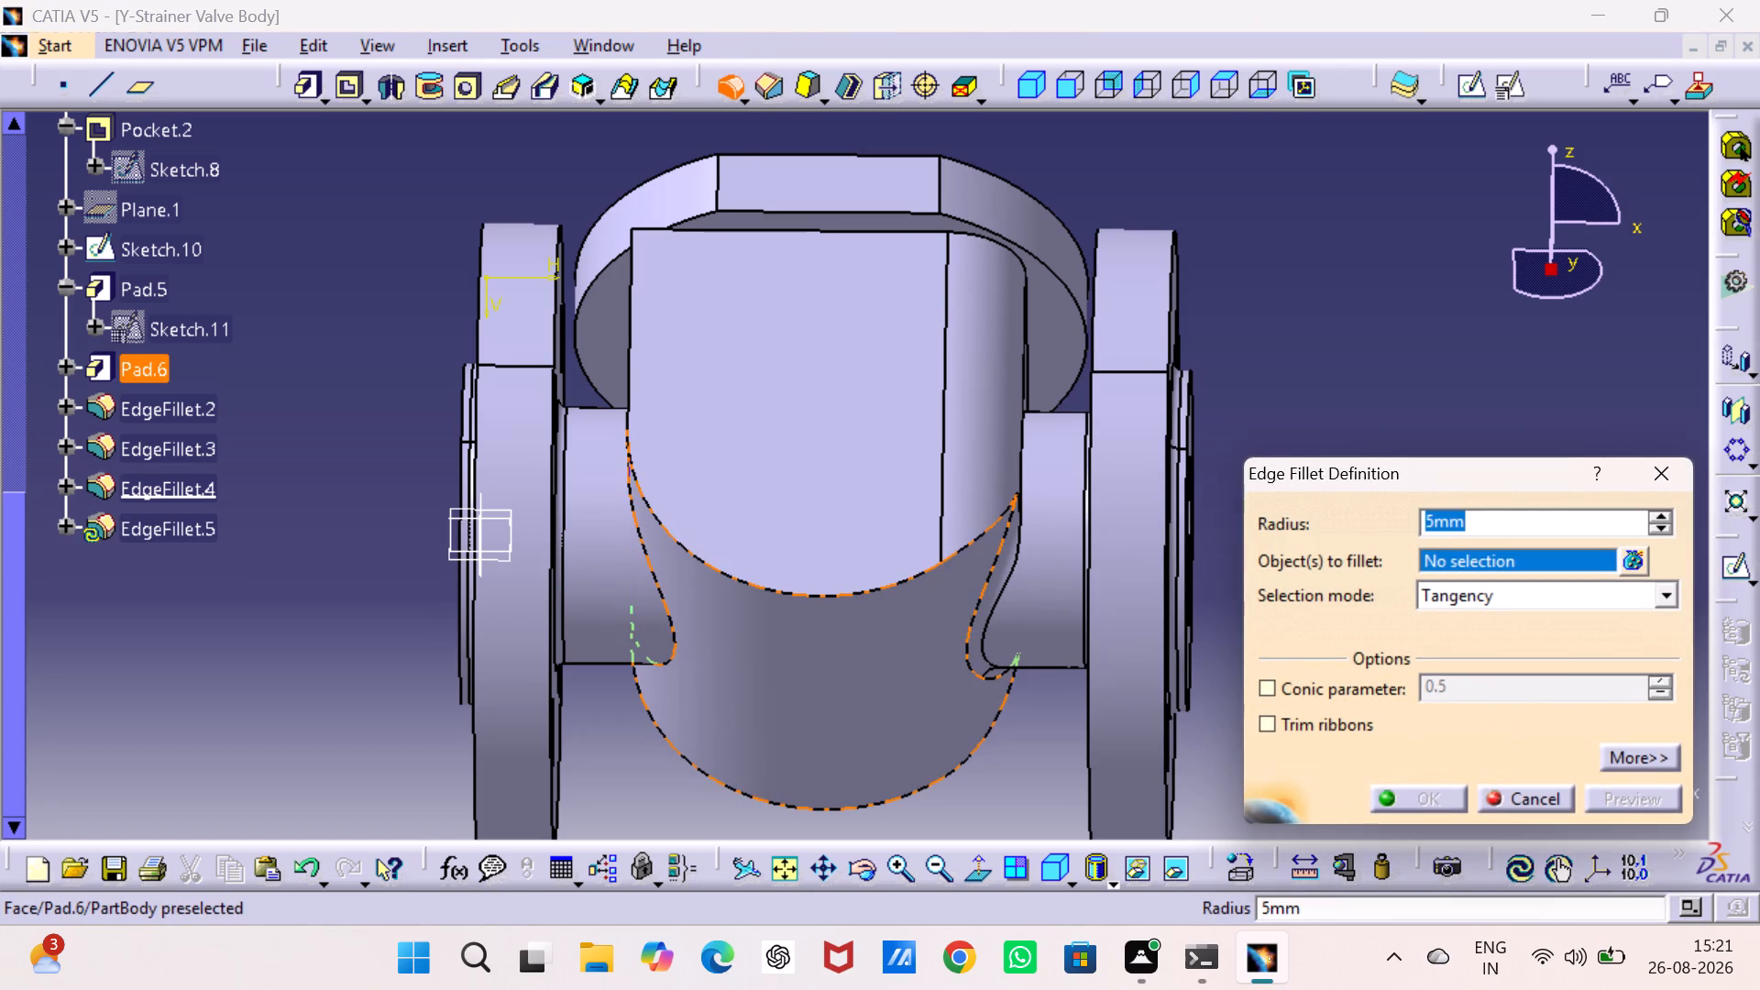
click(664, 605)
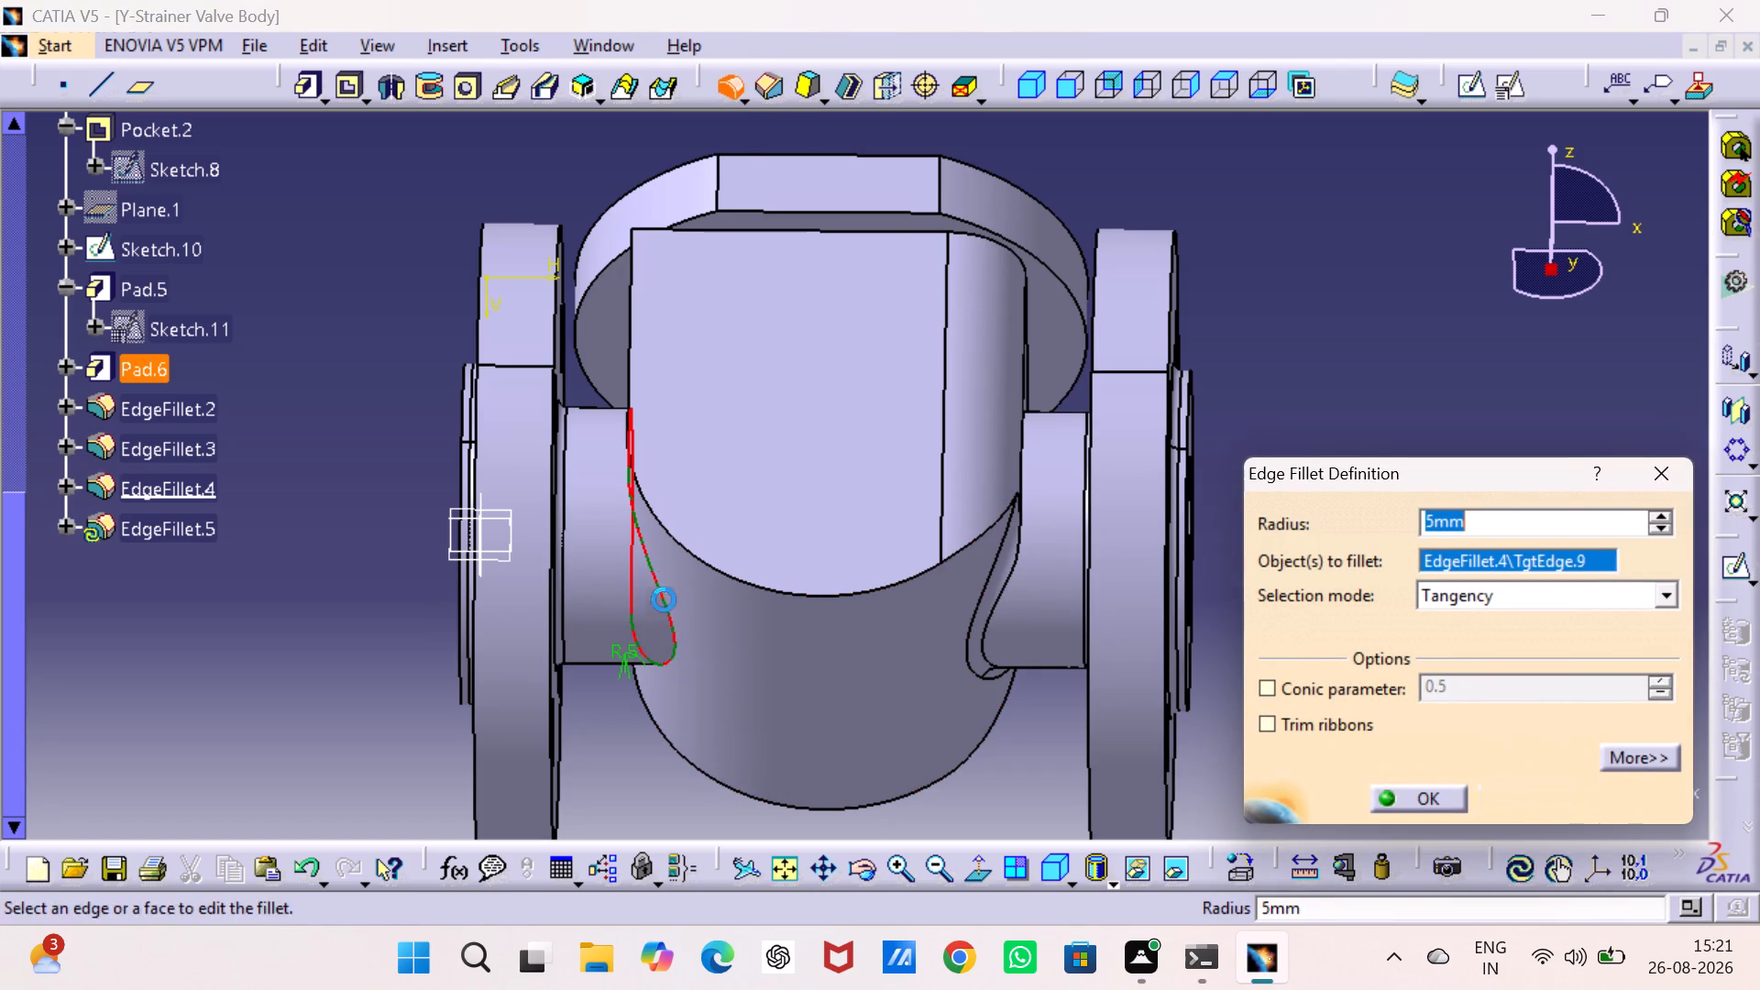
click(1427, 788)
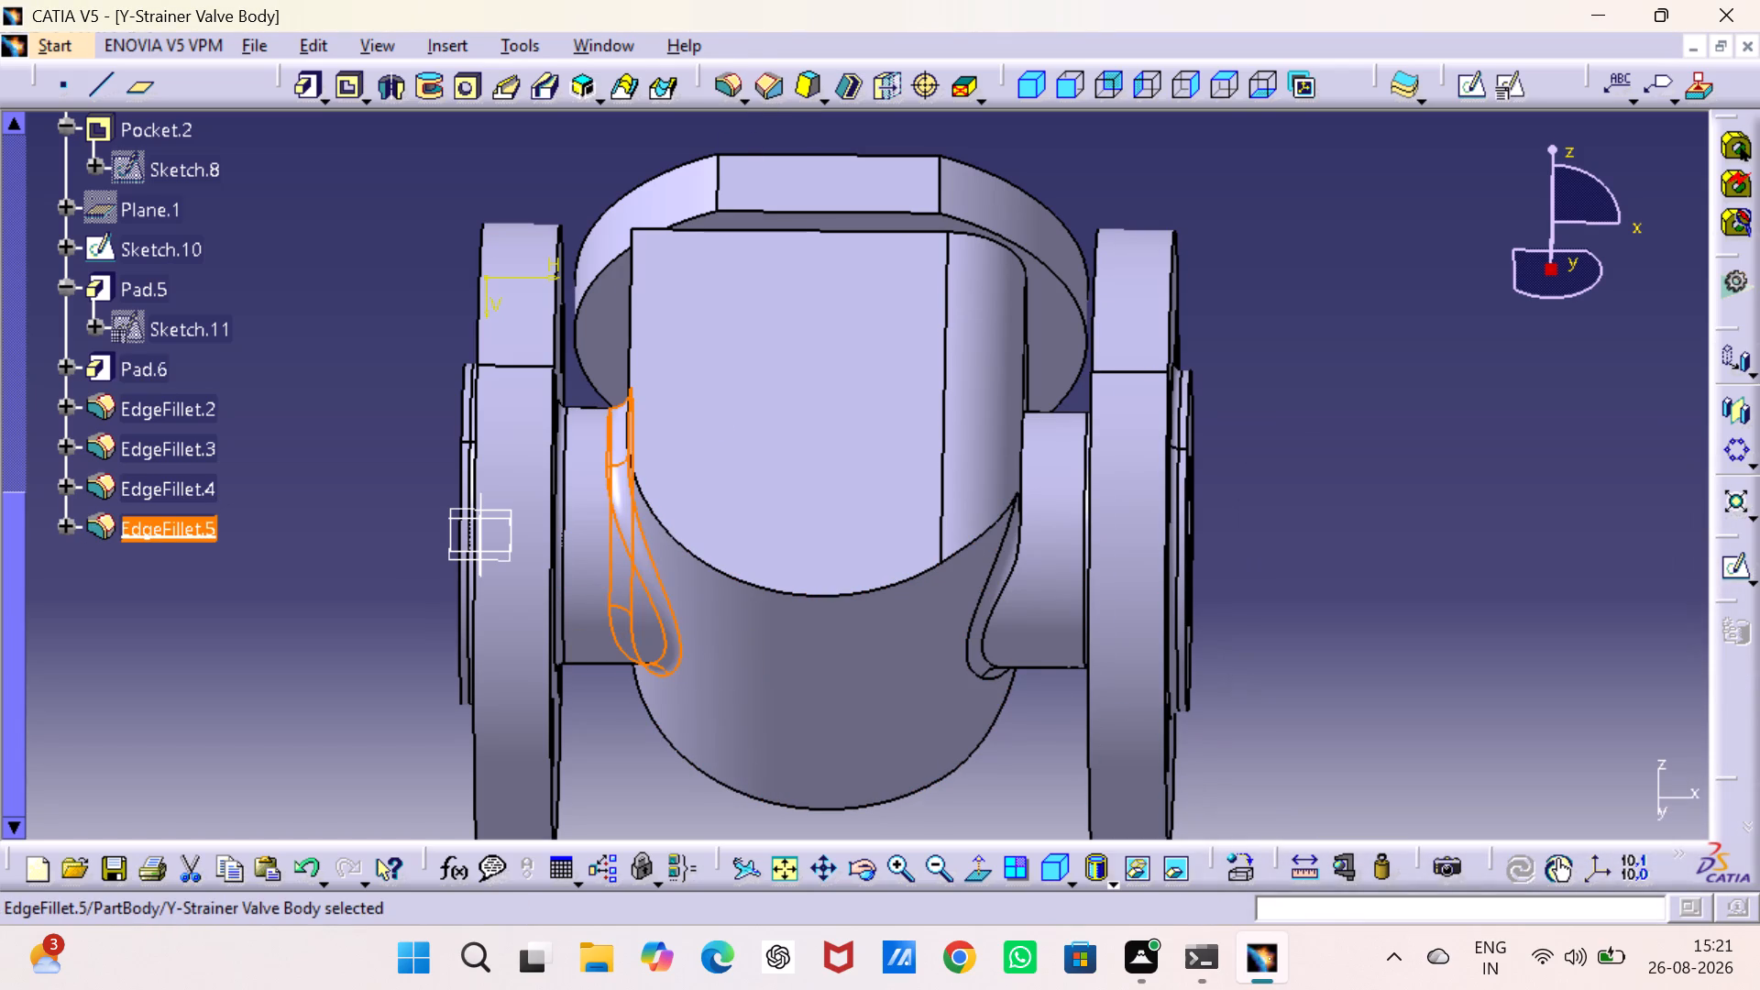
click(1329, 674)
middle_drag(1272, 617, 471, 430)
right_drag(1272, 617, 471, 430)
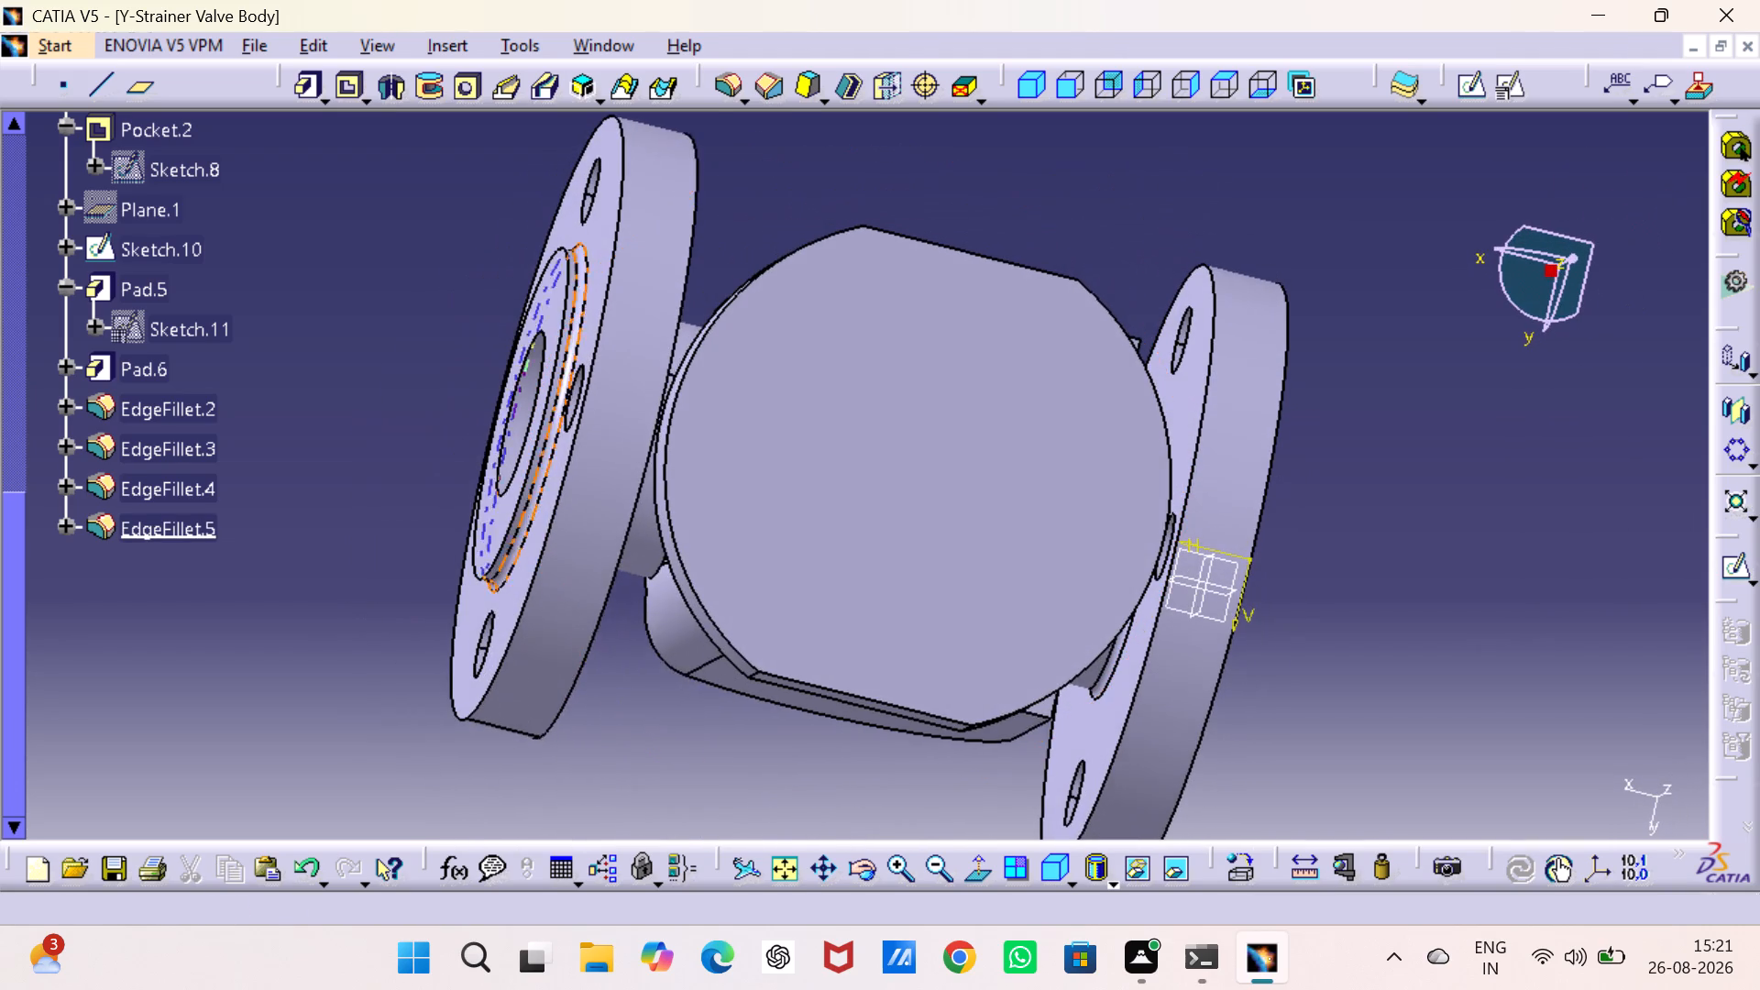
Apply a 5 mm edge fillet to the remaining junction edge between the central body and the neck of the flange farther from the origin planes.
middle_drag(737, 688, 877, 445)
right_drag(807, 595, 877, 445)
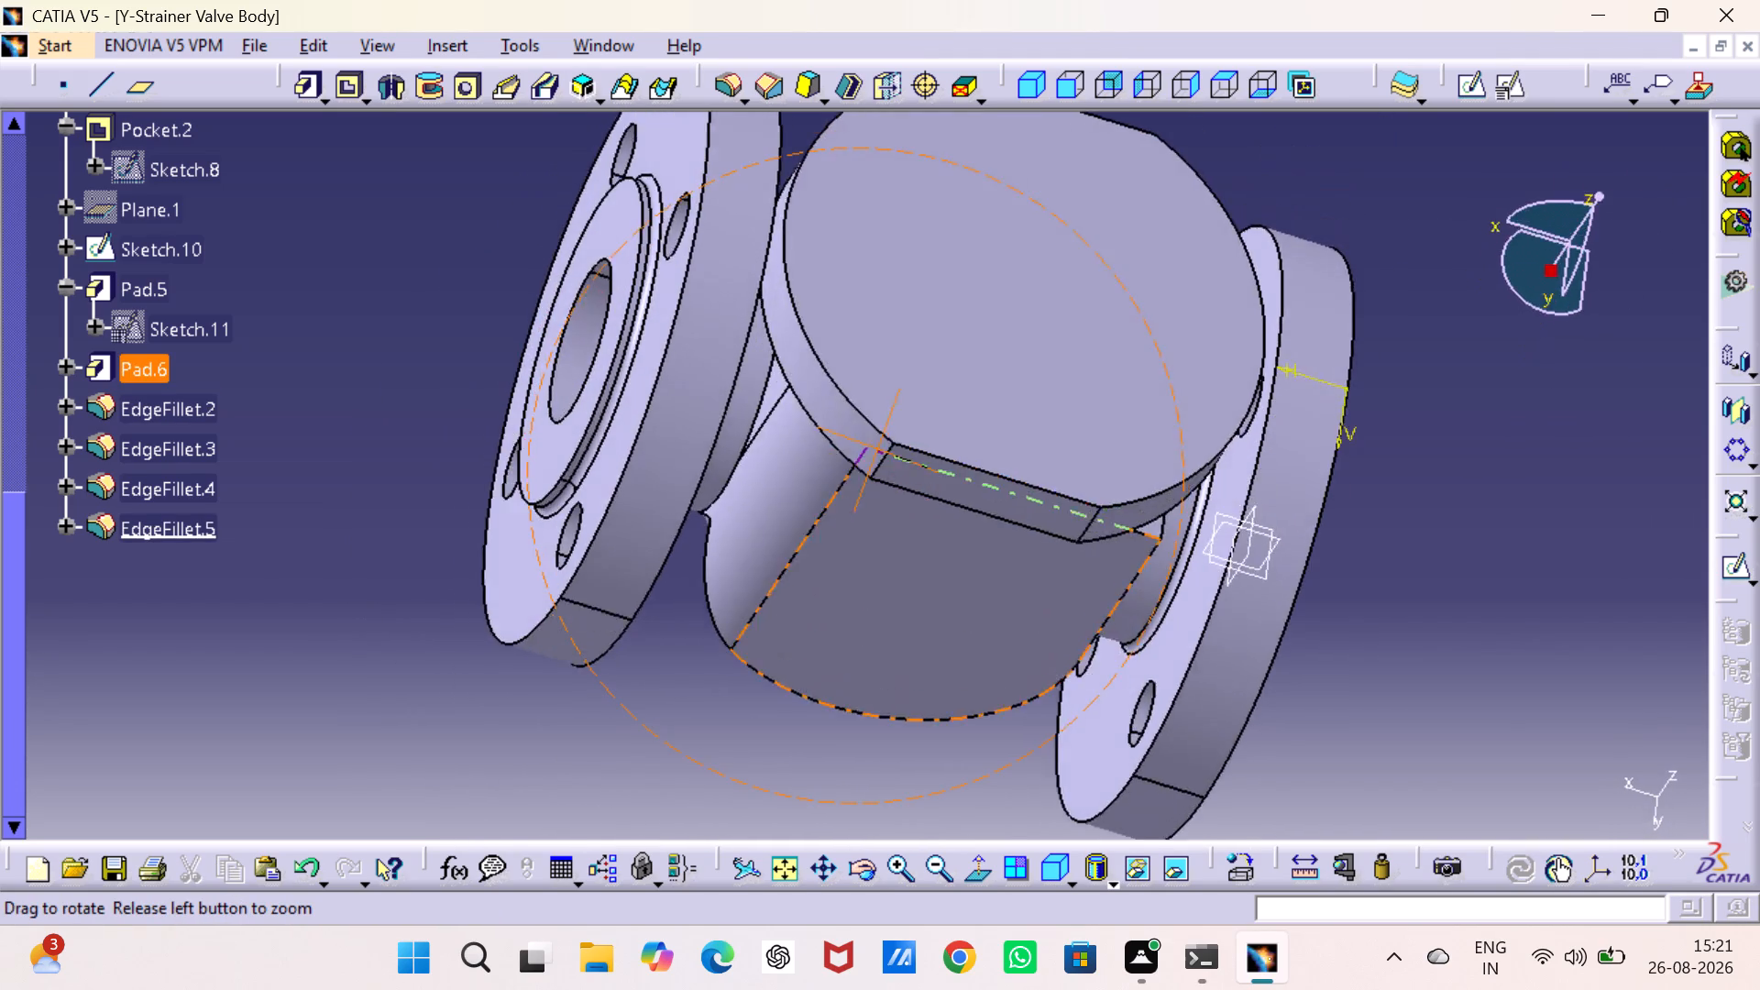
middle_drag(877, 445, 932, 285)
right_drag(877, 445, 932, 285)
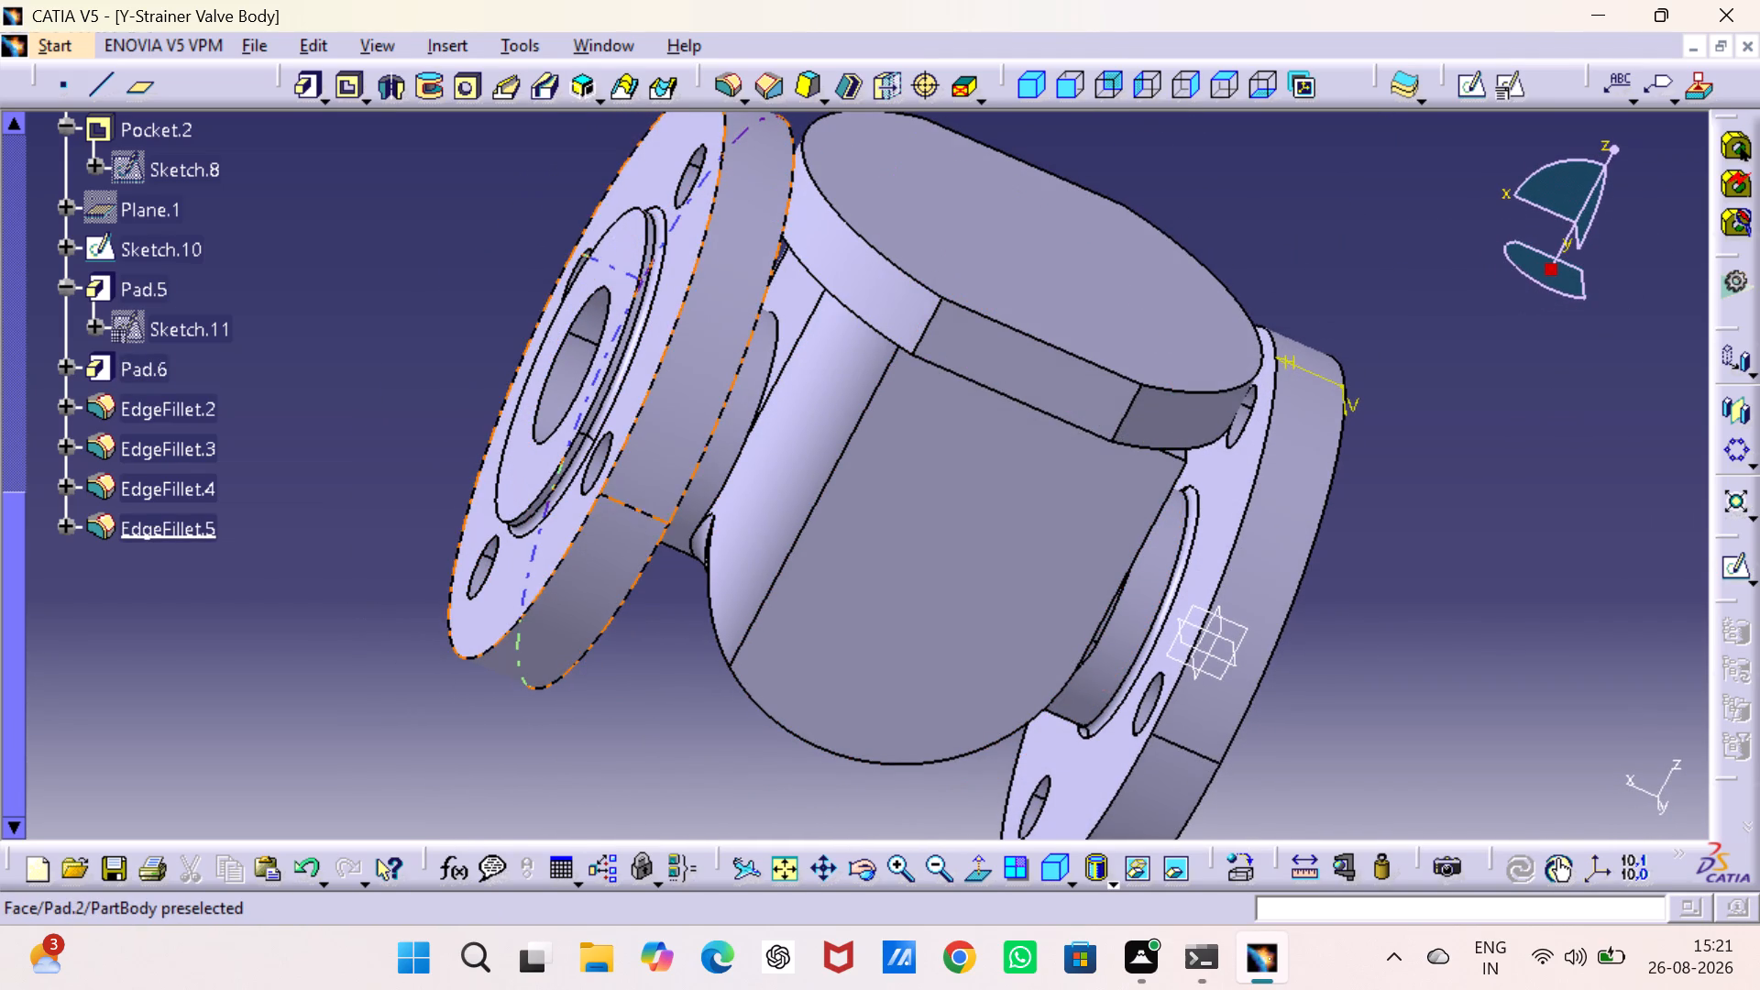
click(720, 83)
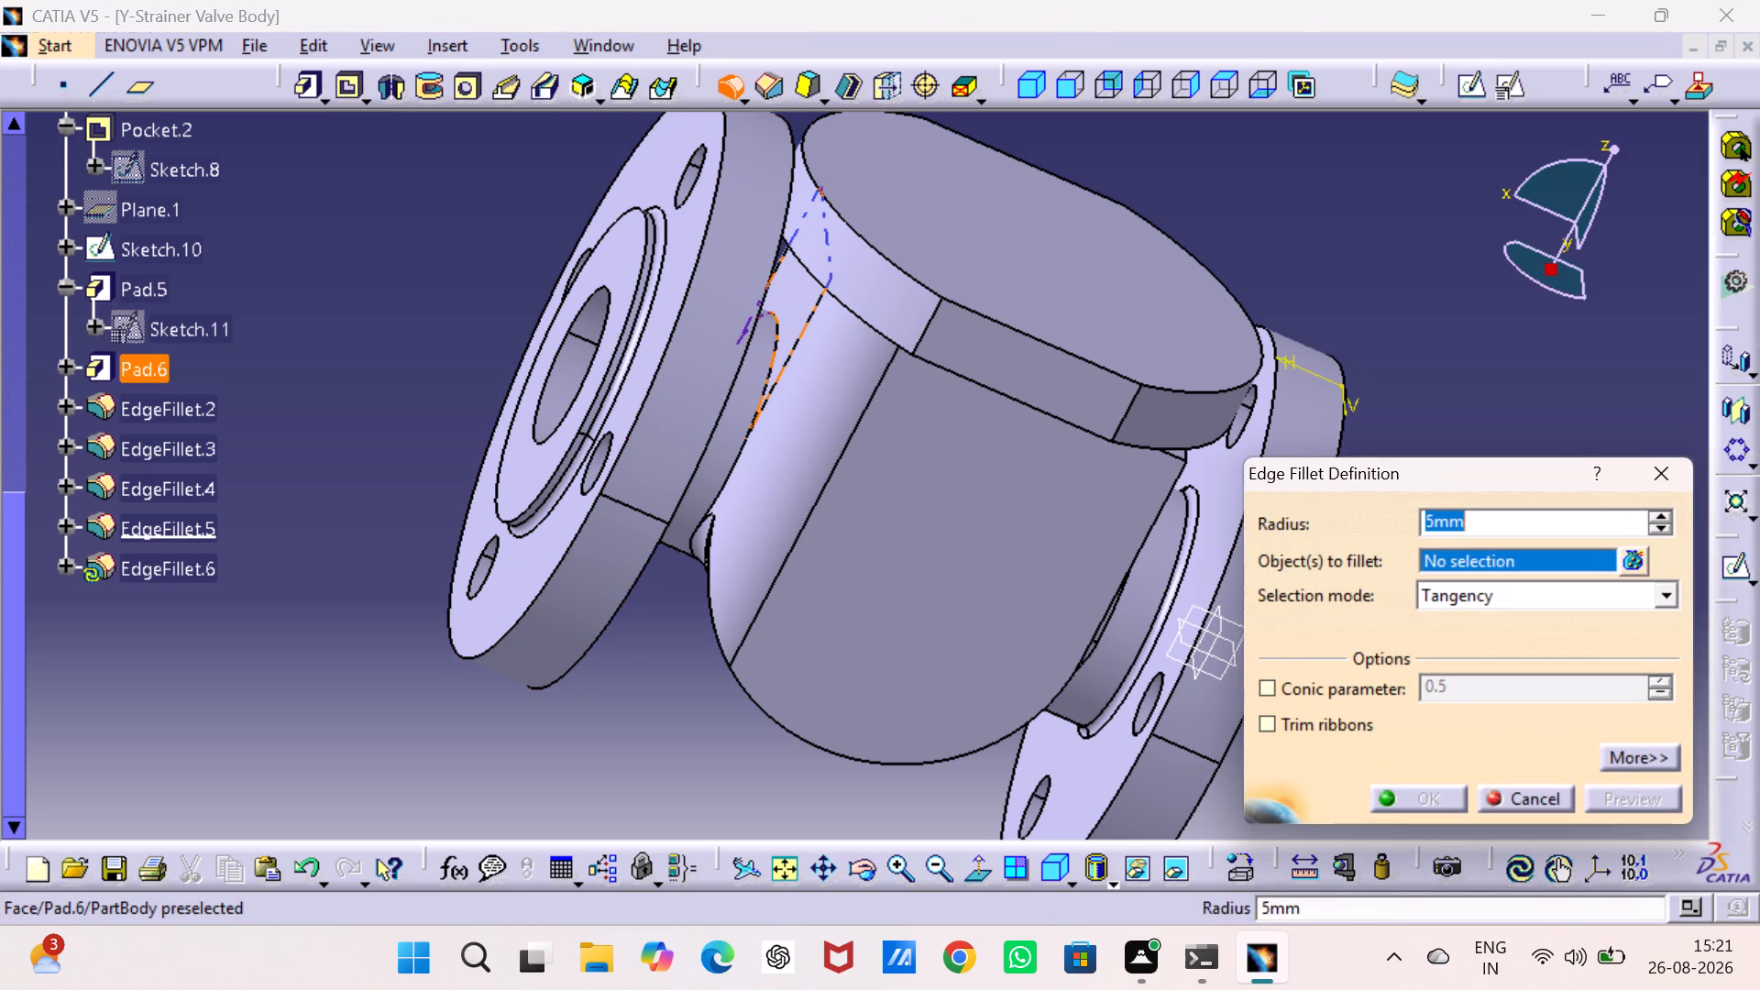
click(770, 358)
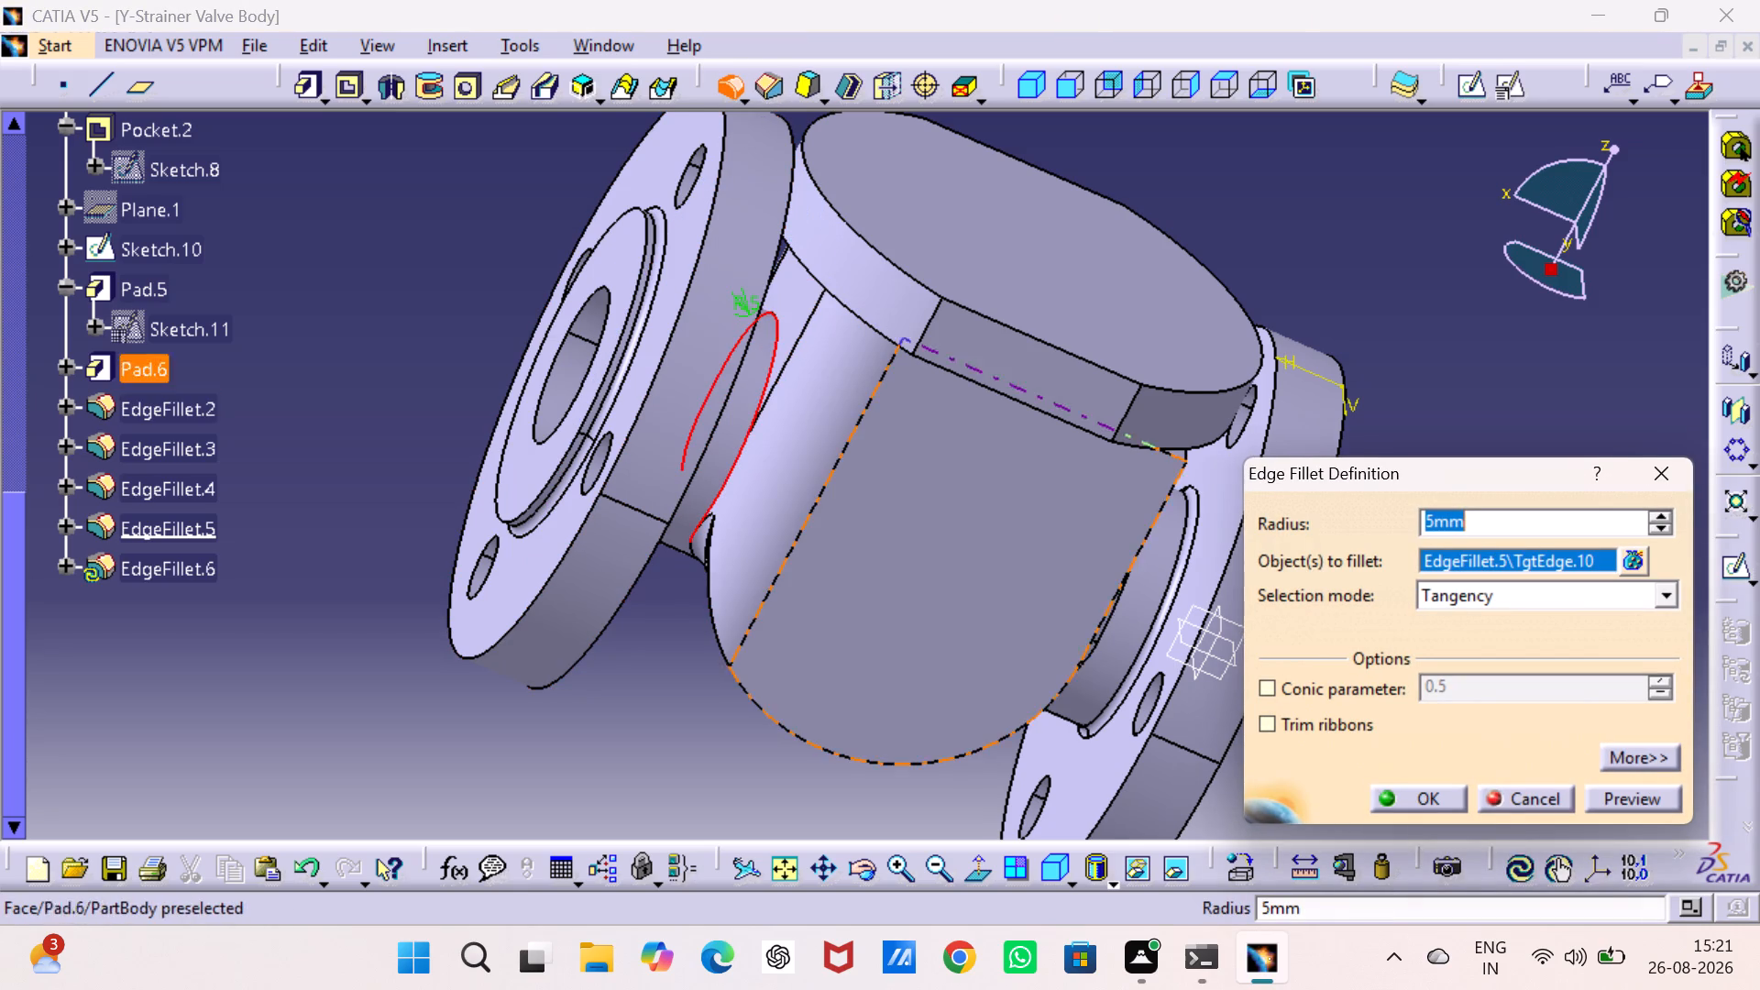
click(1416, 794)
click(1460, 682)
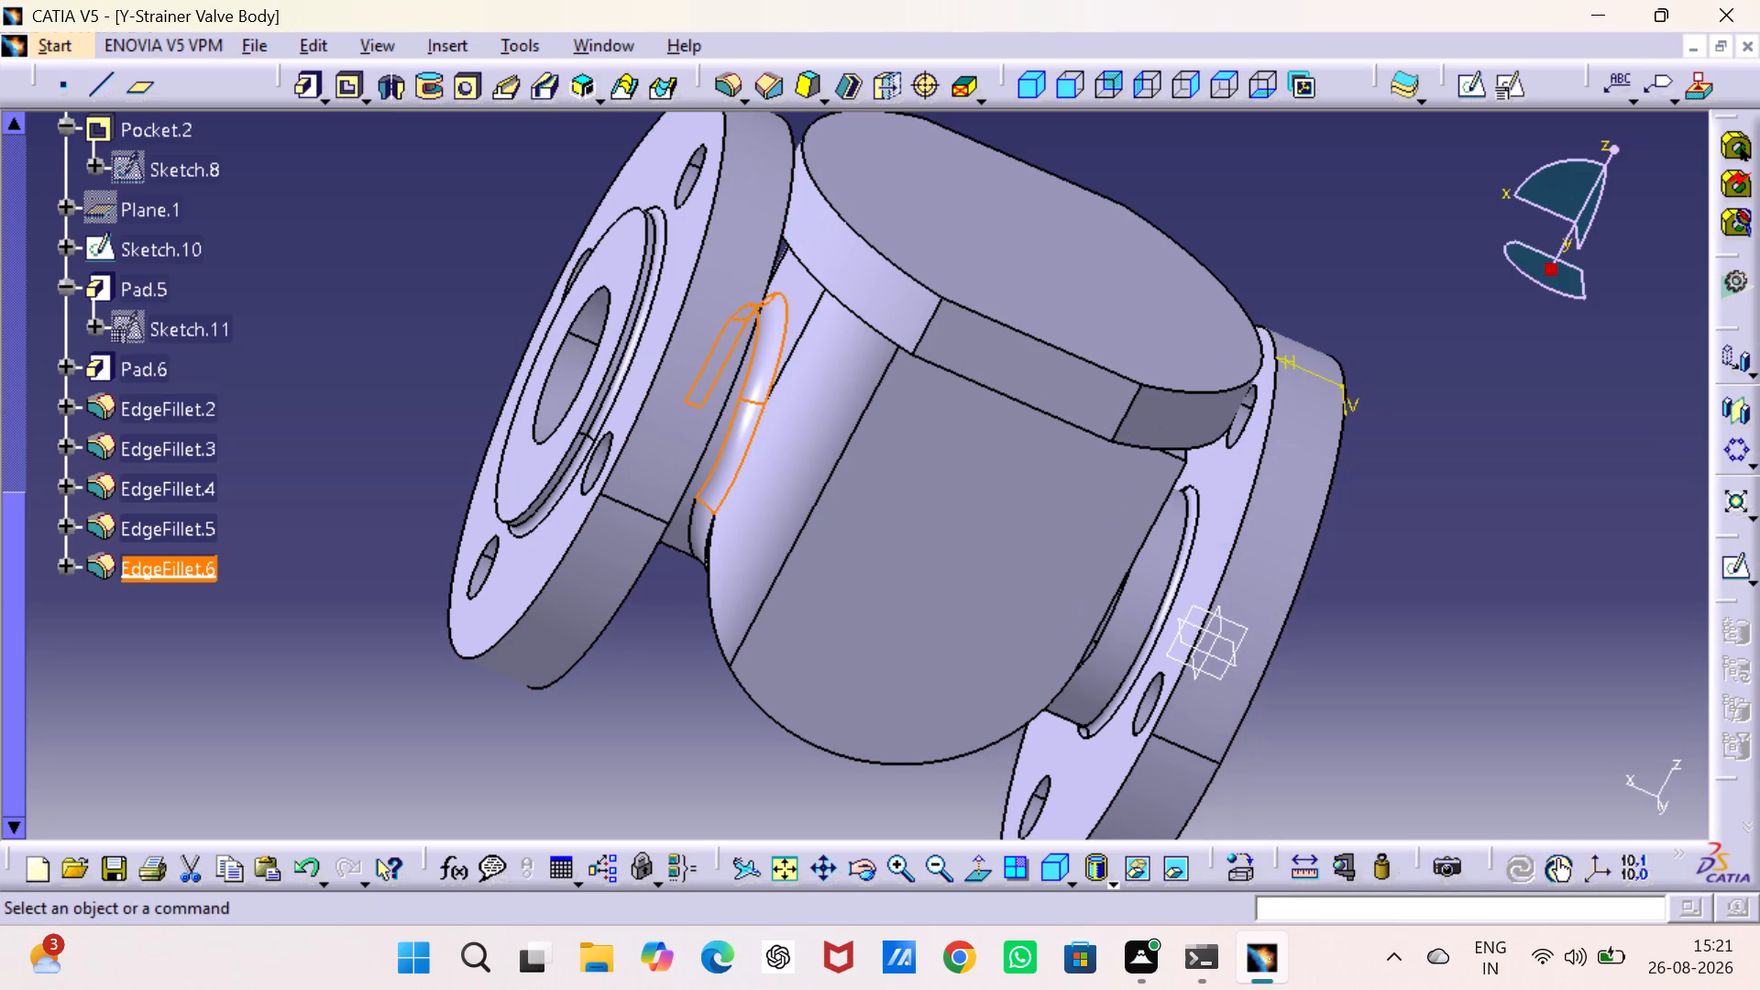
Apply an 18 mm edge fillet to the unrounded U-shaped edge of the flat side face, from its straight portion nearer the origin-plane flange.
middle_drag(1477, 676, 978, 483)
right_drag(1477, 676, 978, 483)
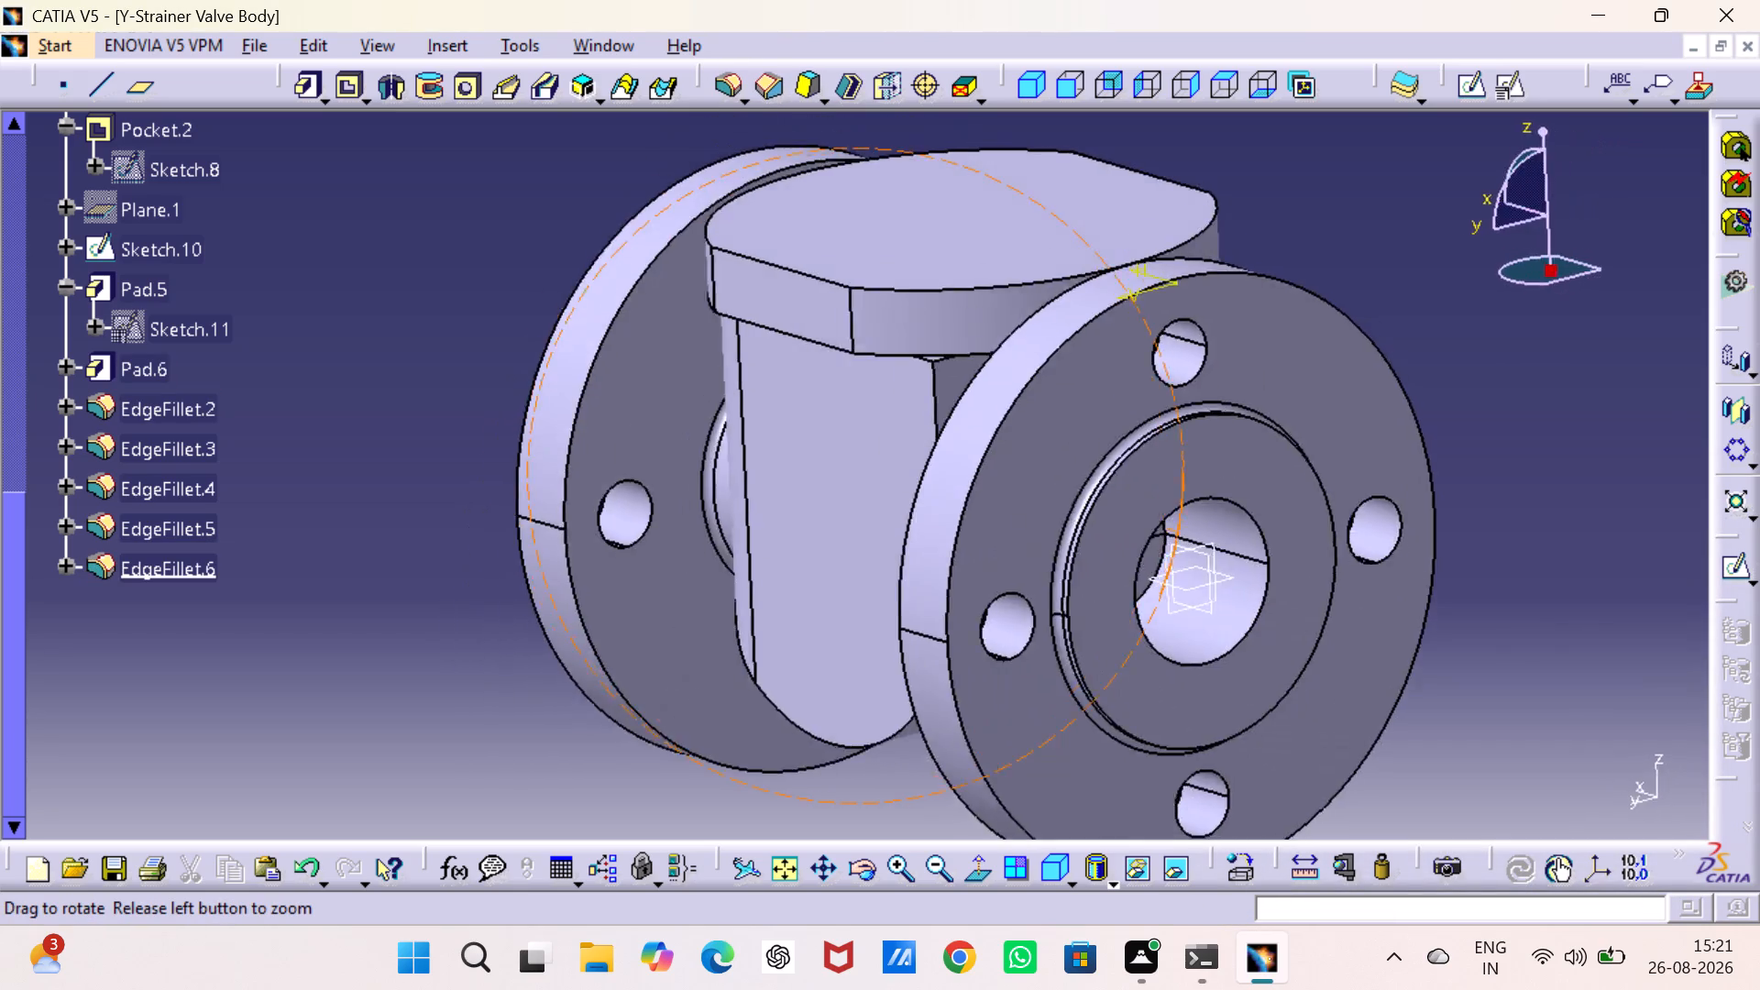
middle_drag(978, 483, 1067, 444)
right_drag(978, 483, 1067, 444)
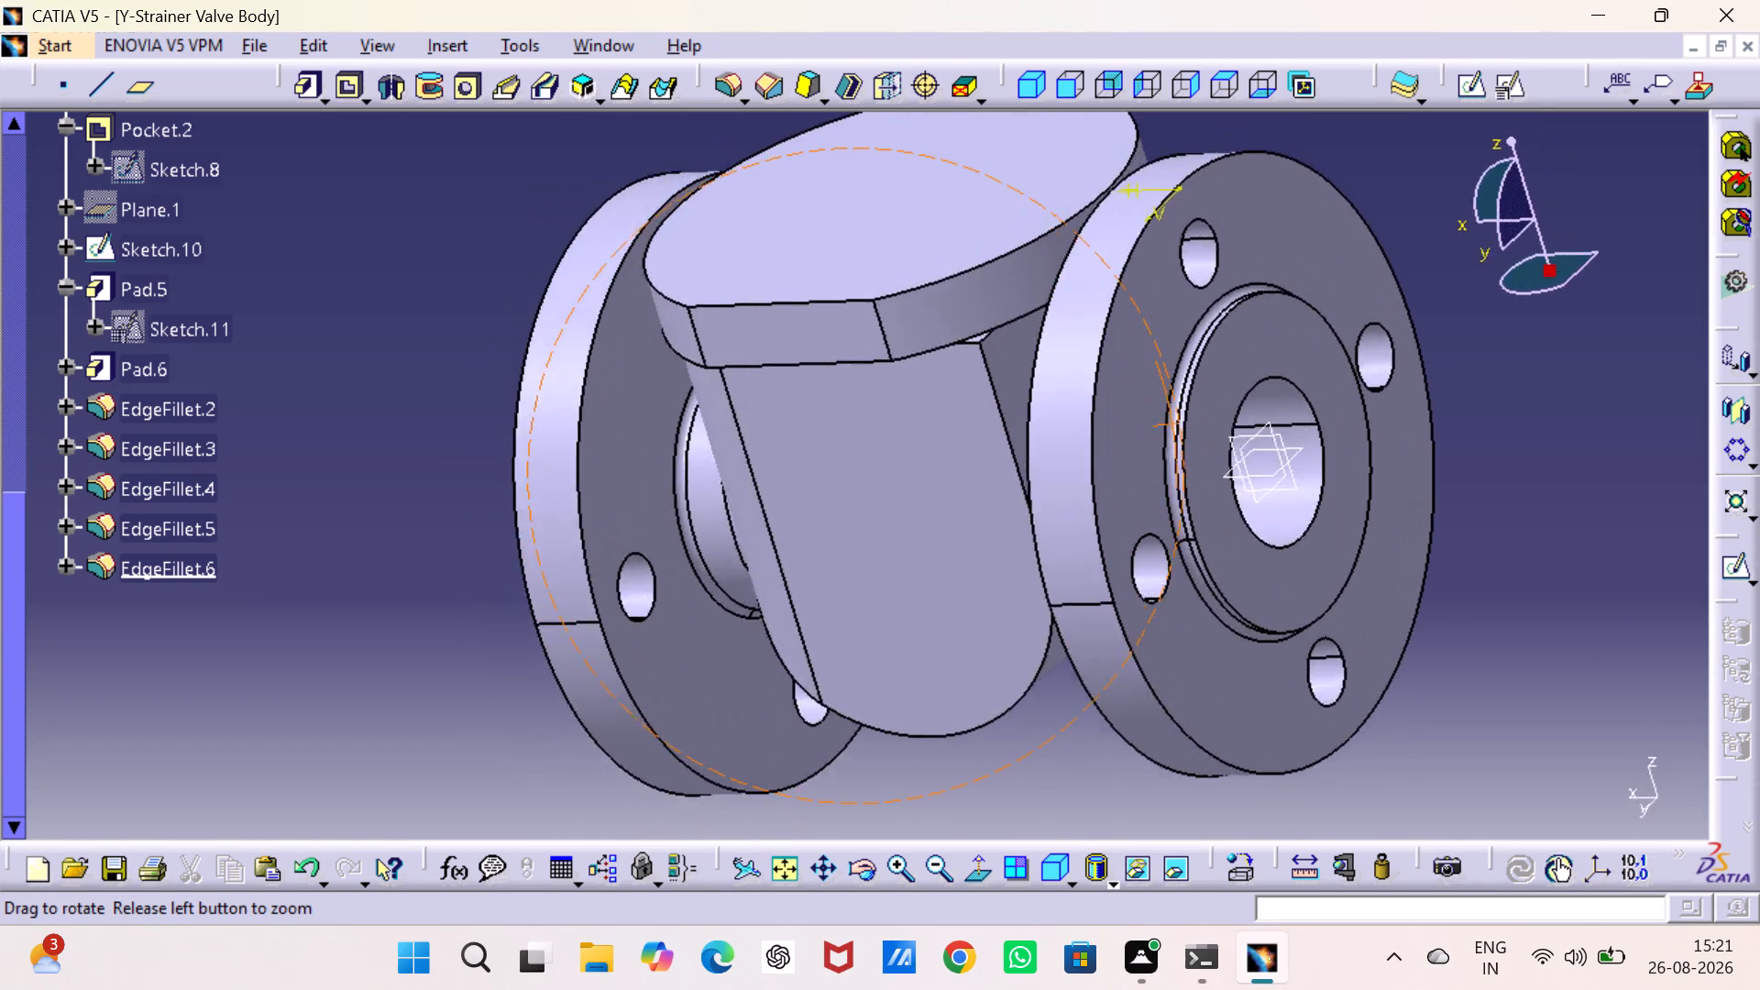
middle_drag(1067, 444, 1128, 479)
right_drag(1067, 444, 1128, 479)
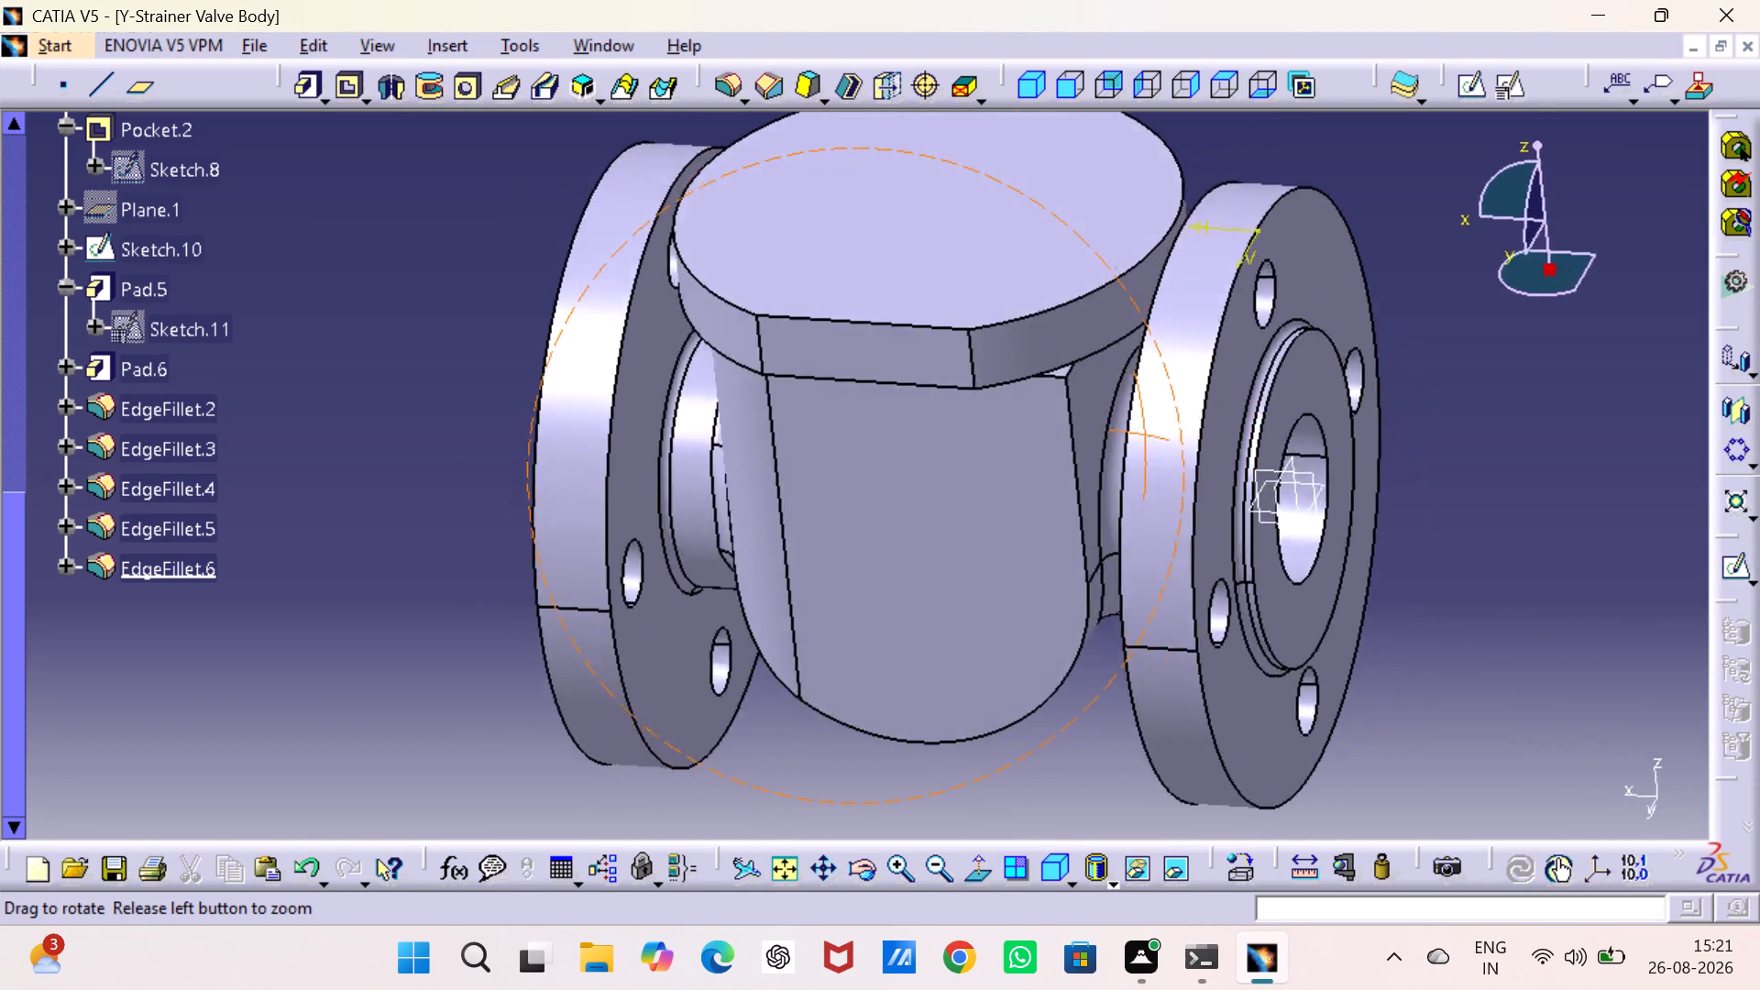
right_drag(1128, 479, 1179, 428)
middle_drag(1128, 479, 1177, 428)
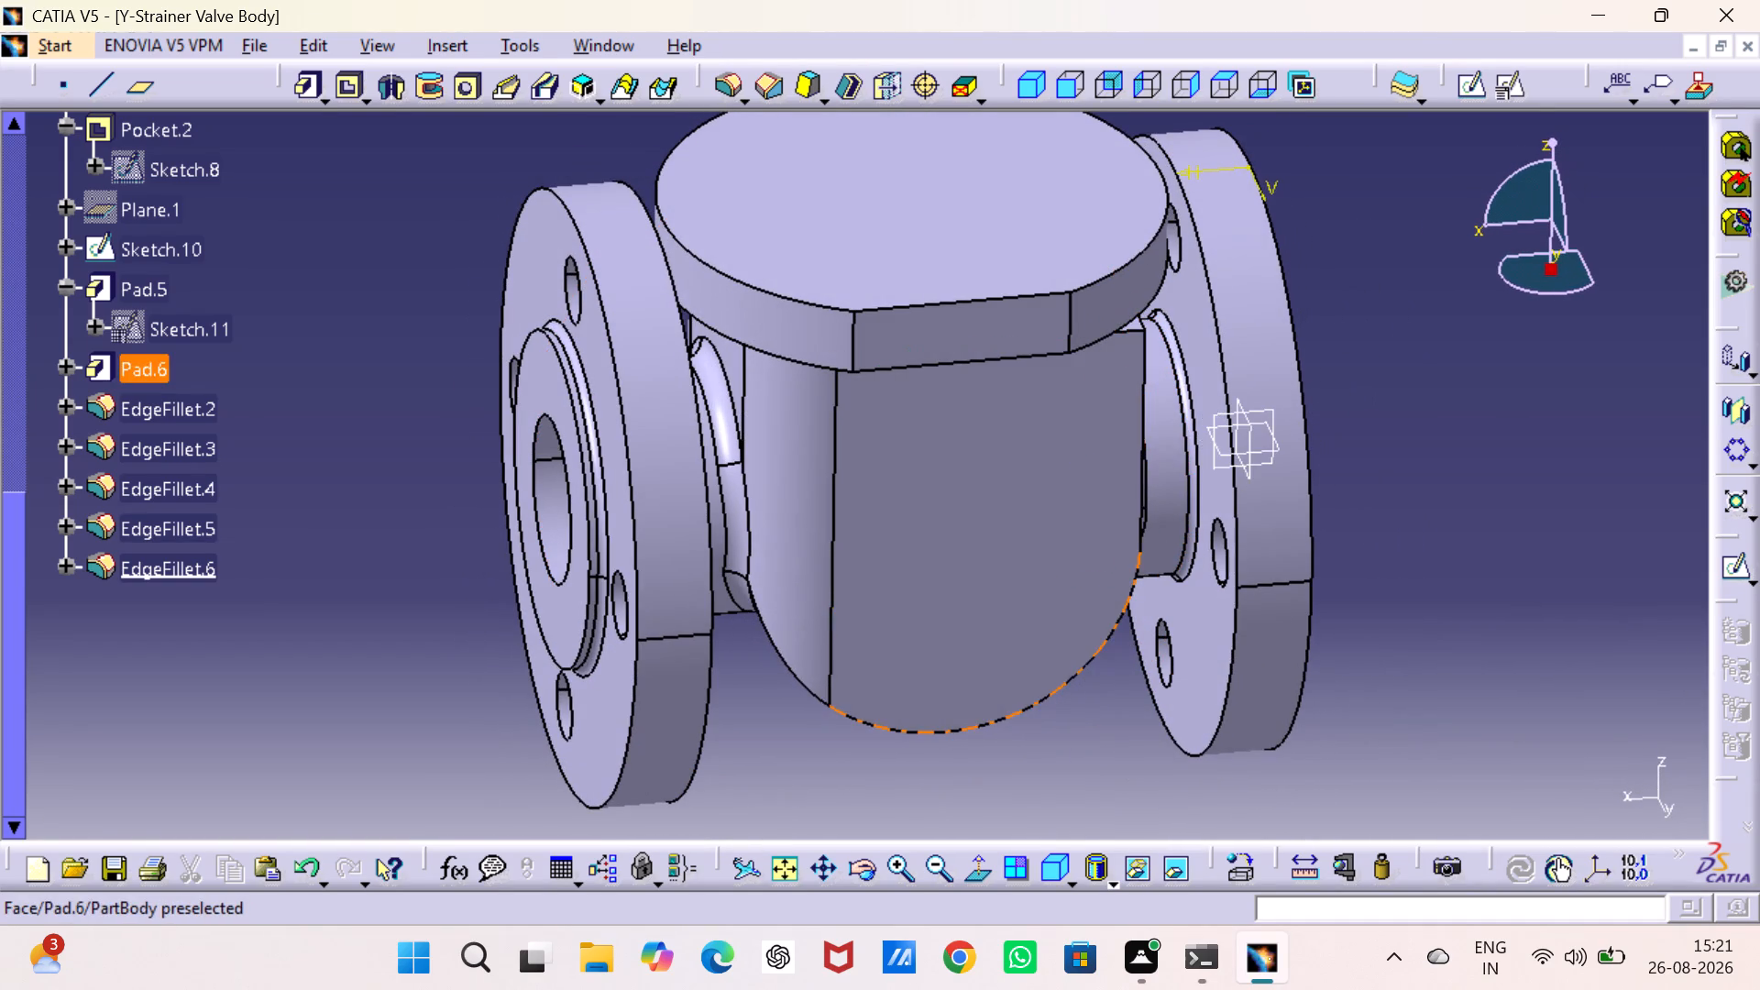
middle_drag(989, 754, 946, 643)
right_drag(980, 753, 946, 643)
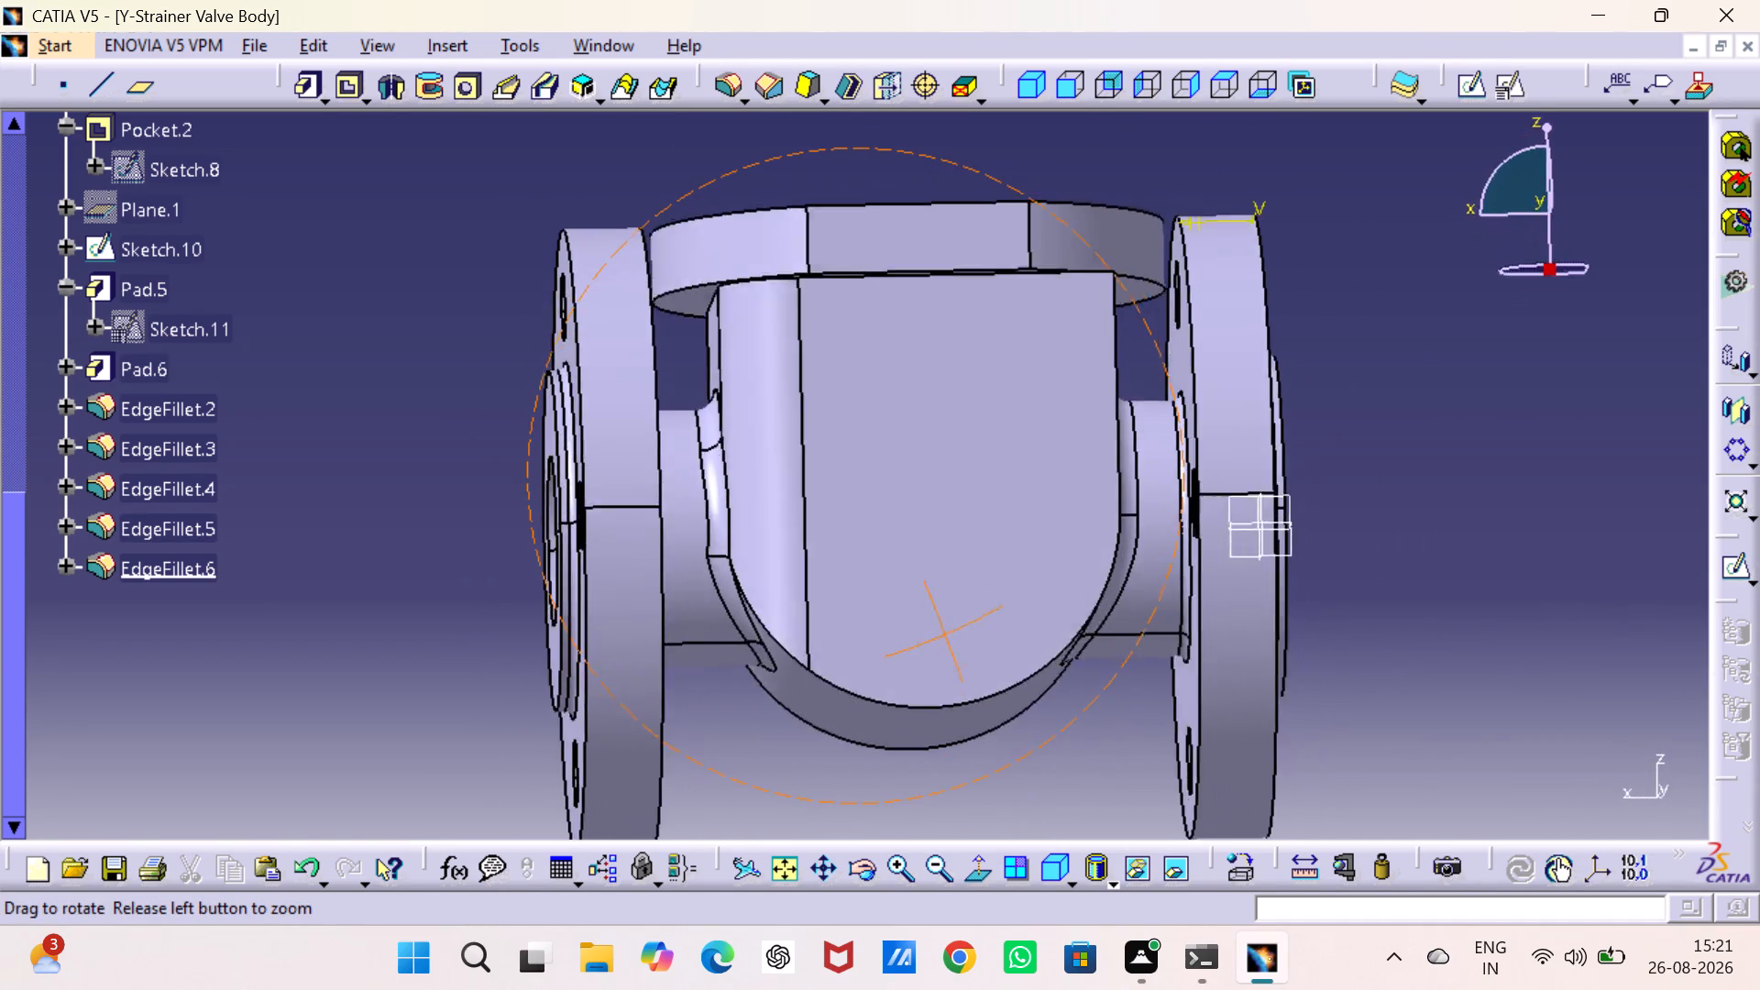
middle_drag(946, 643, 954, 685)
right_drag(946, 643, 954, 685)
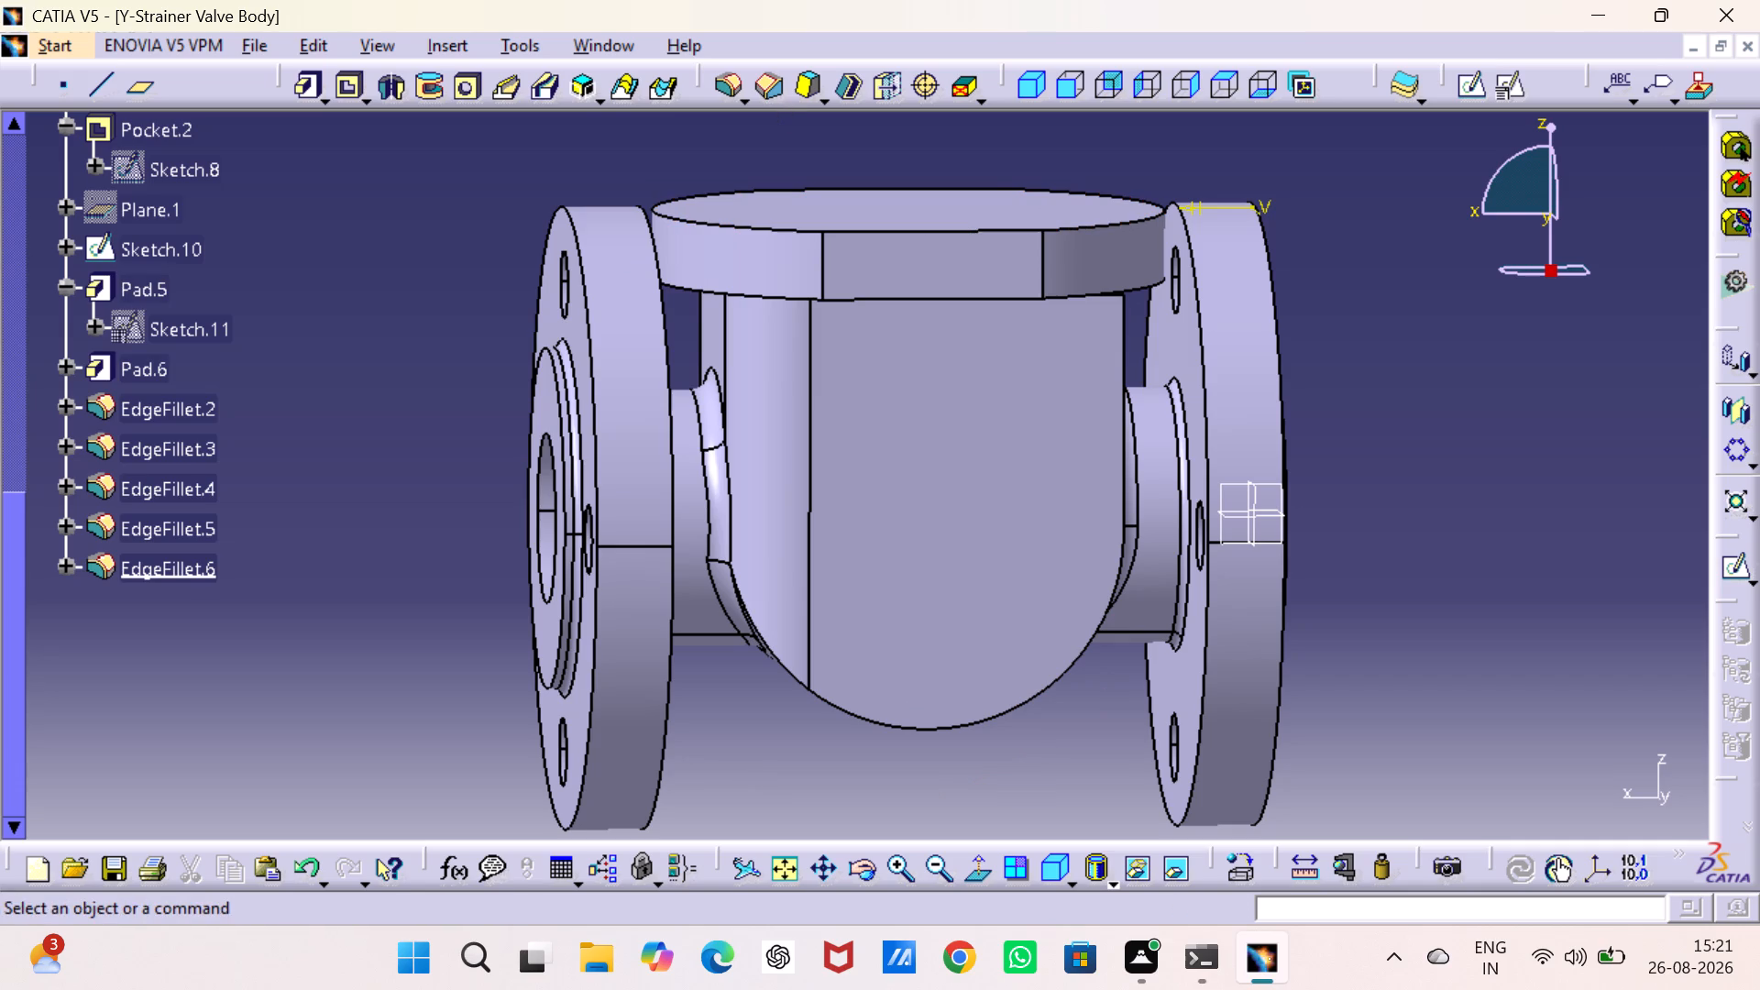
click(727, 82)
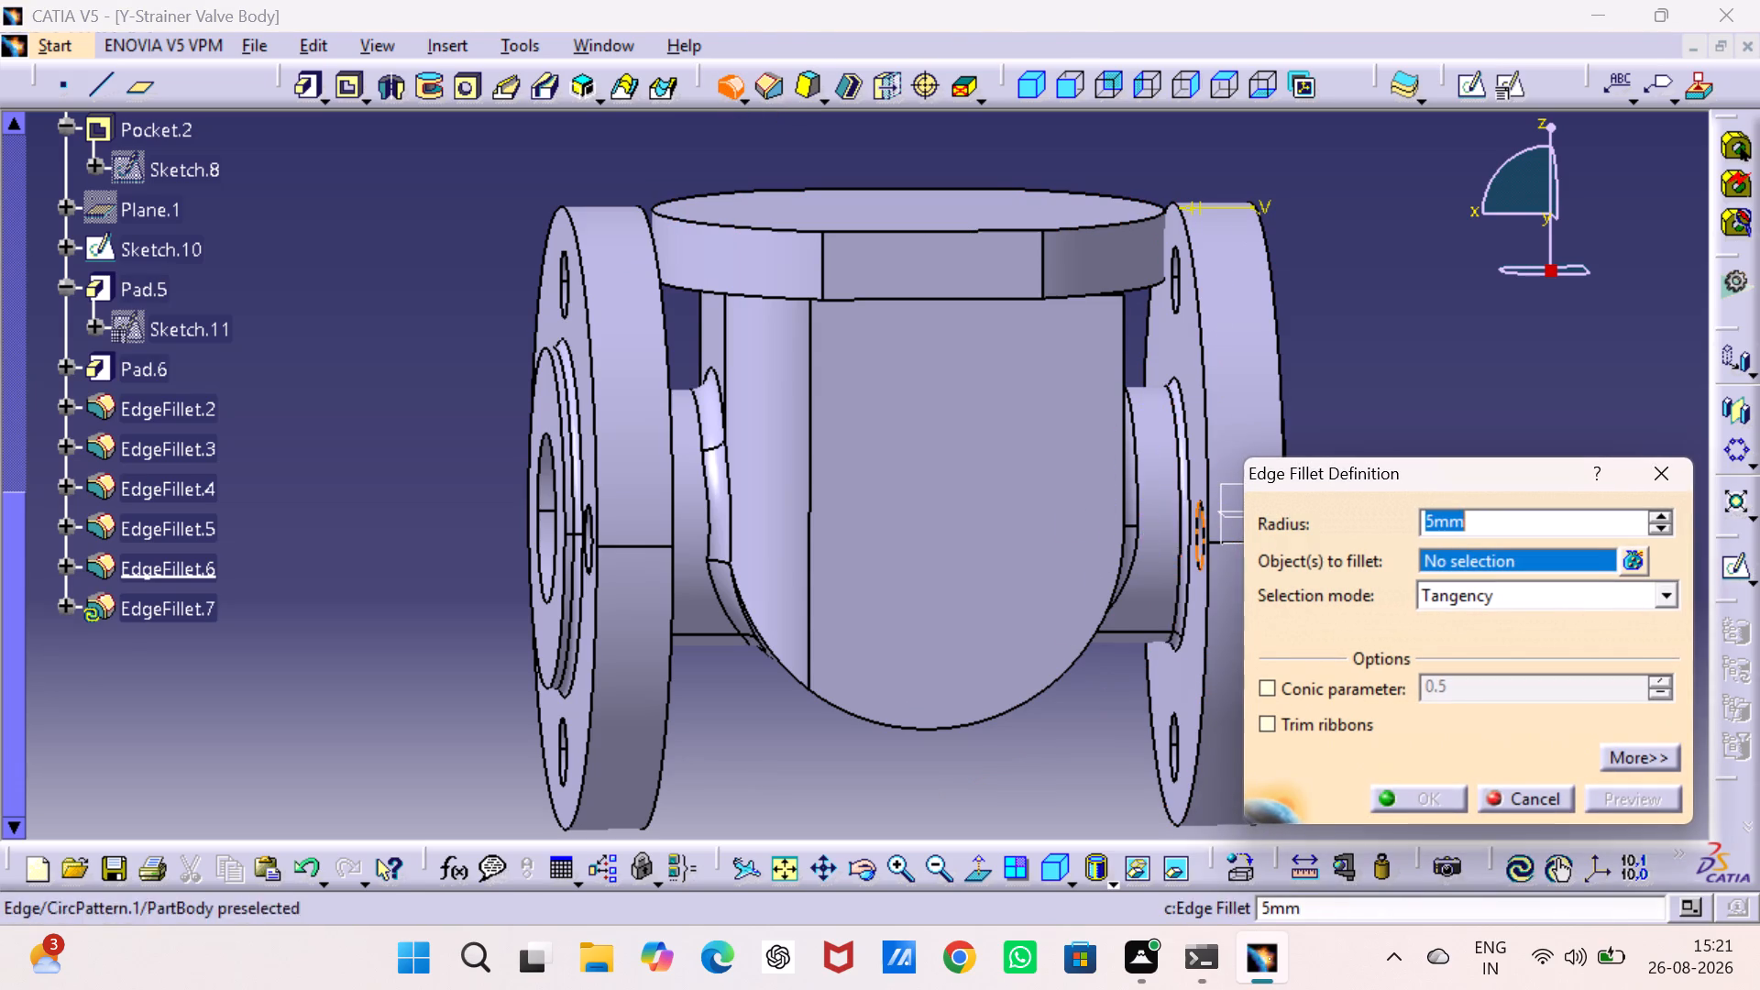
middle_drag(1047, 631, 919, 573)
right_drag(1047, 631, 919, 573)
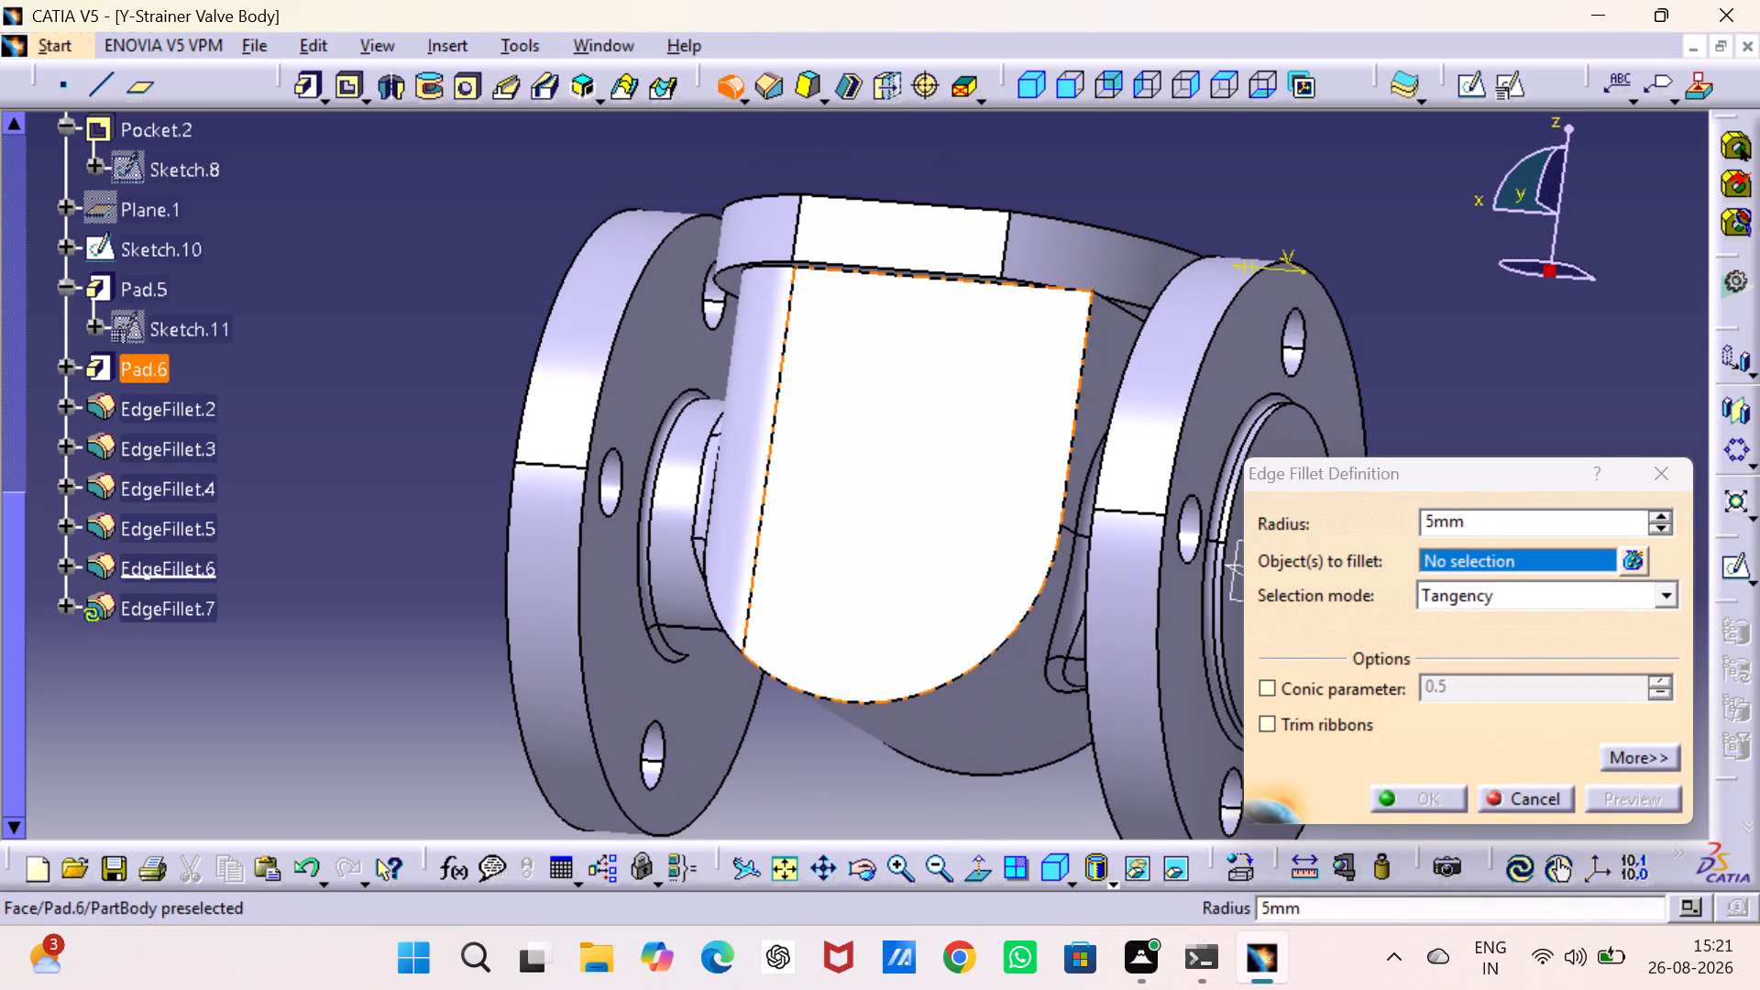
click(1080, 397)
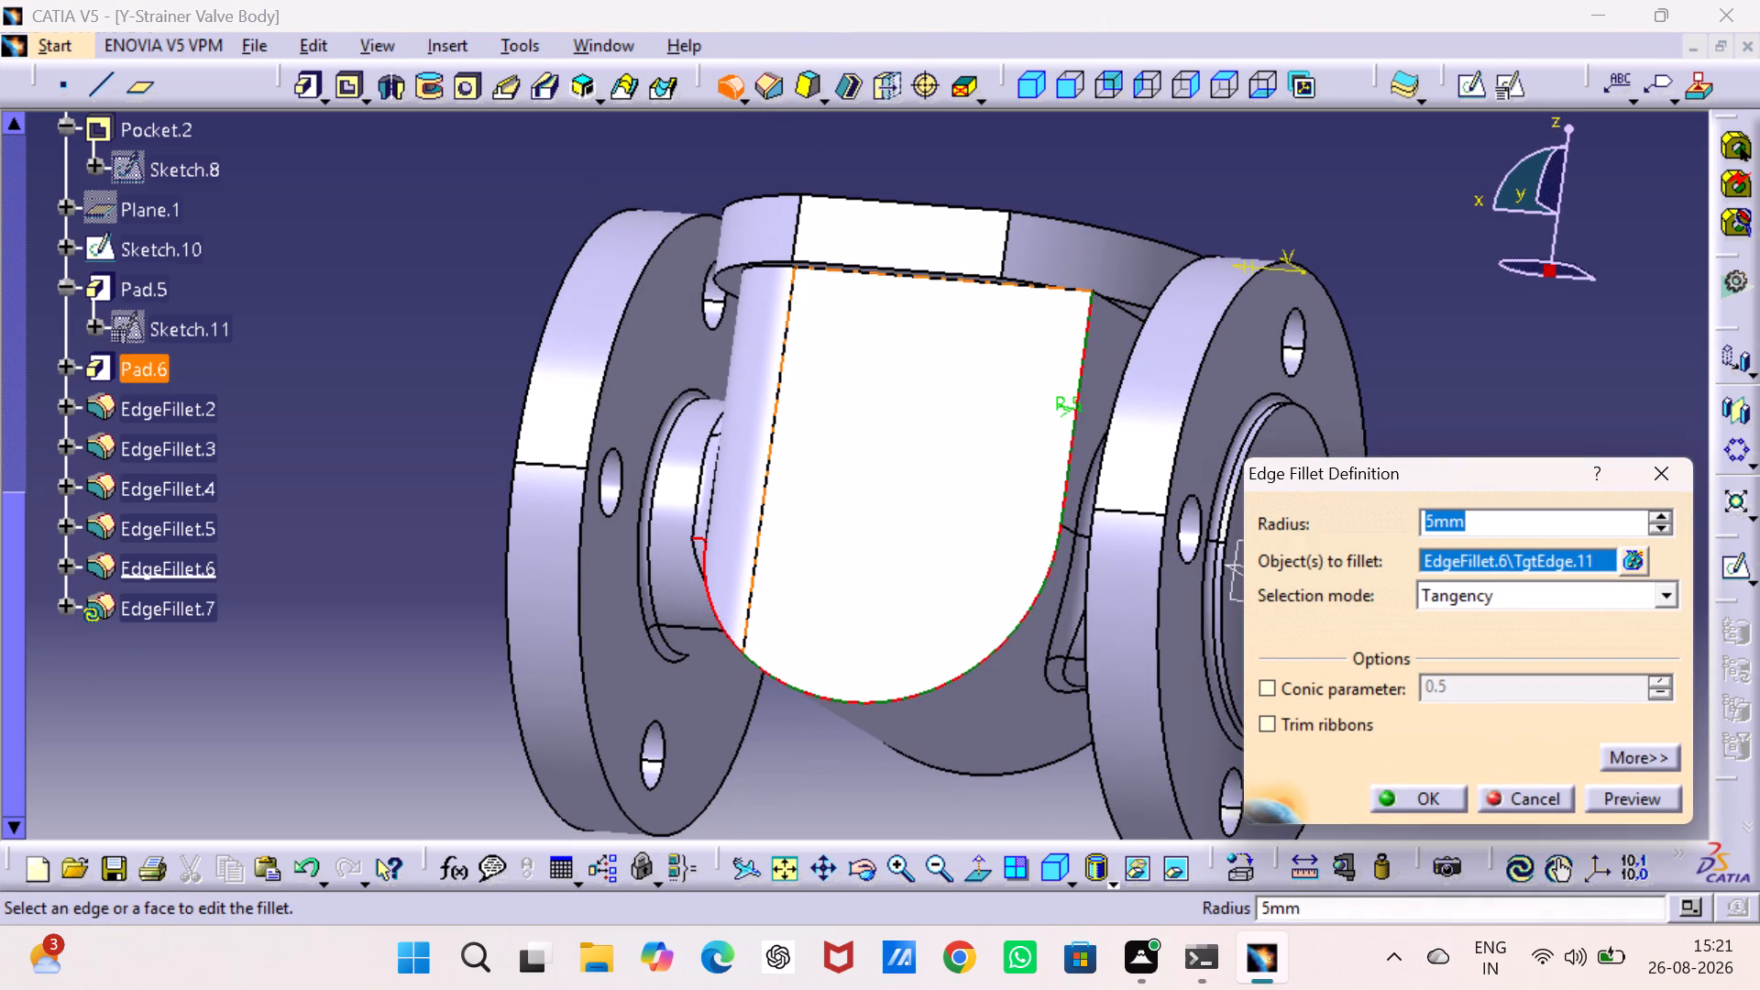
double_click(1658, 511)
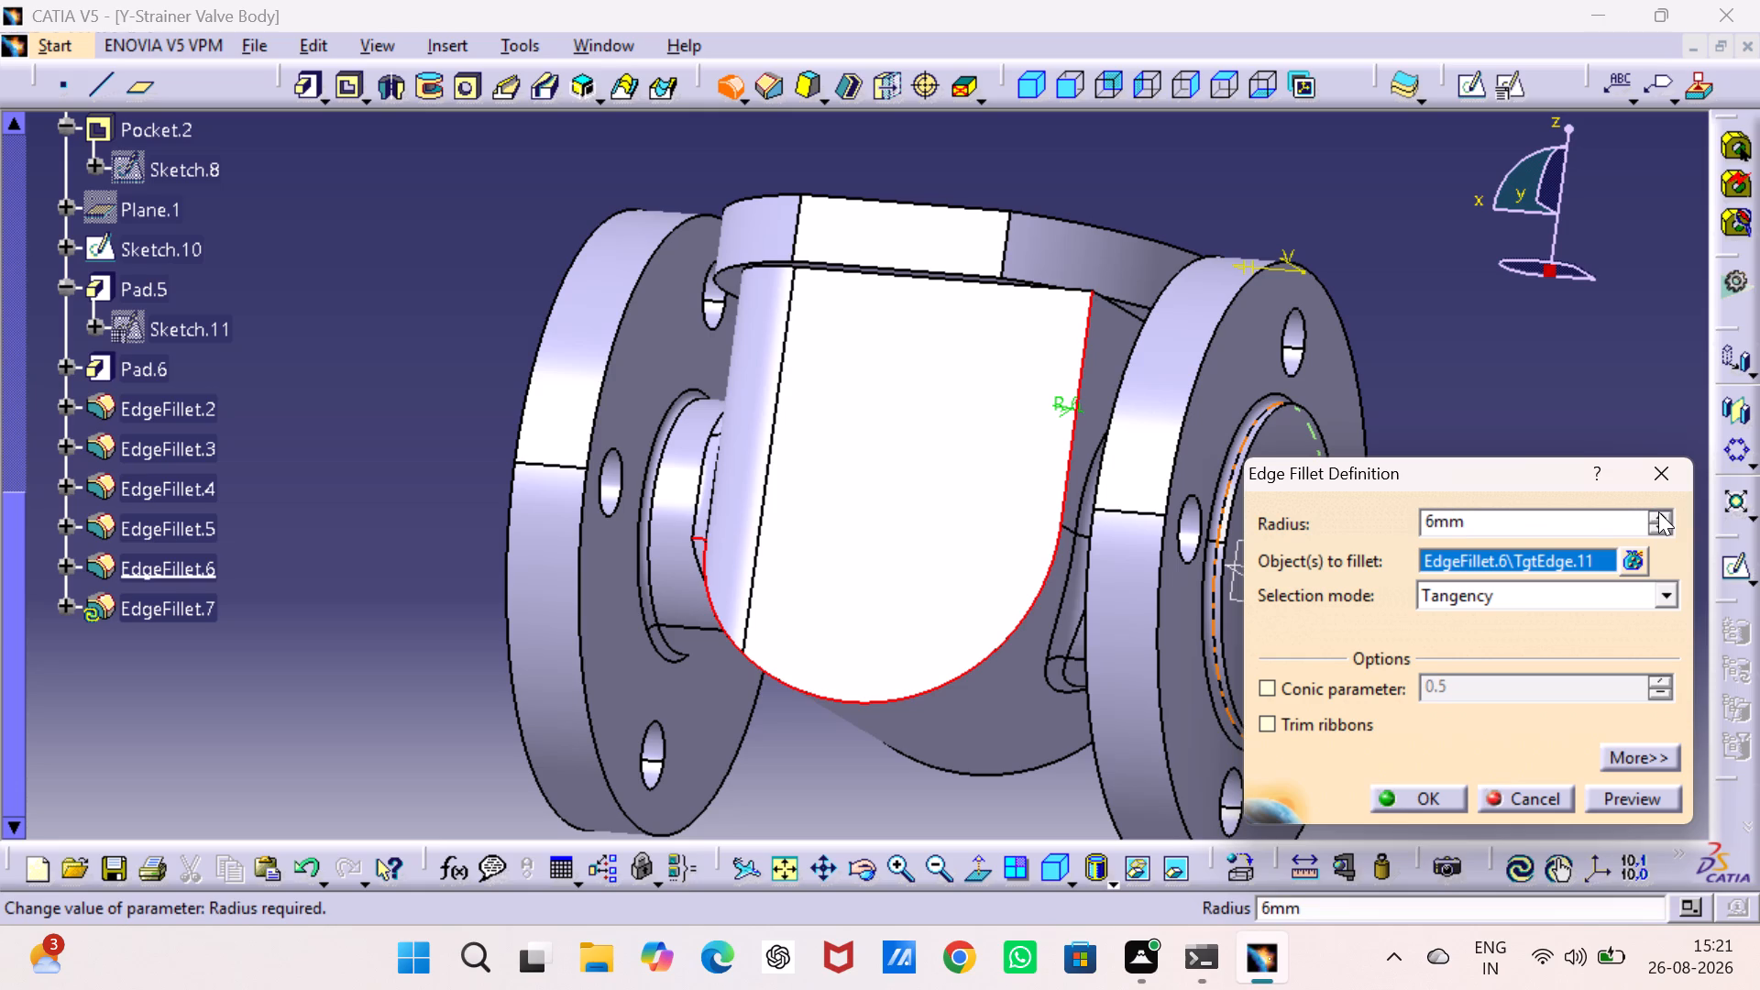
click(1647, 511)
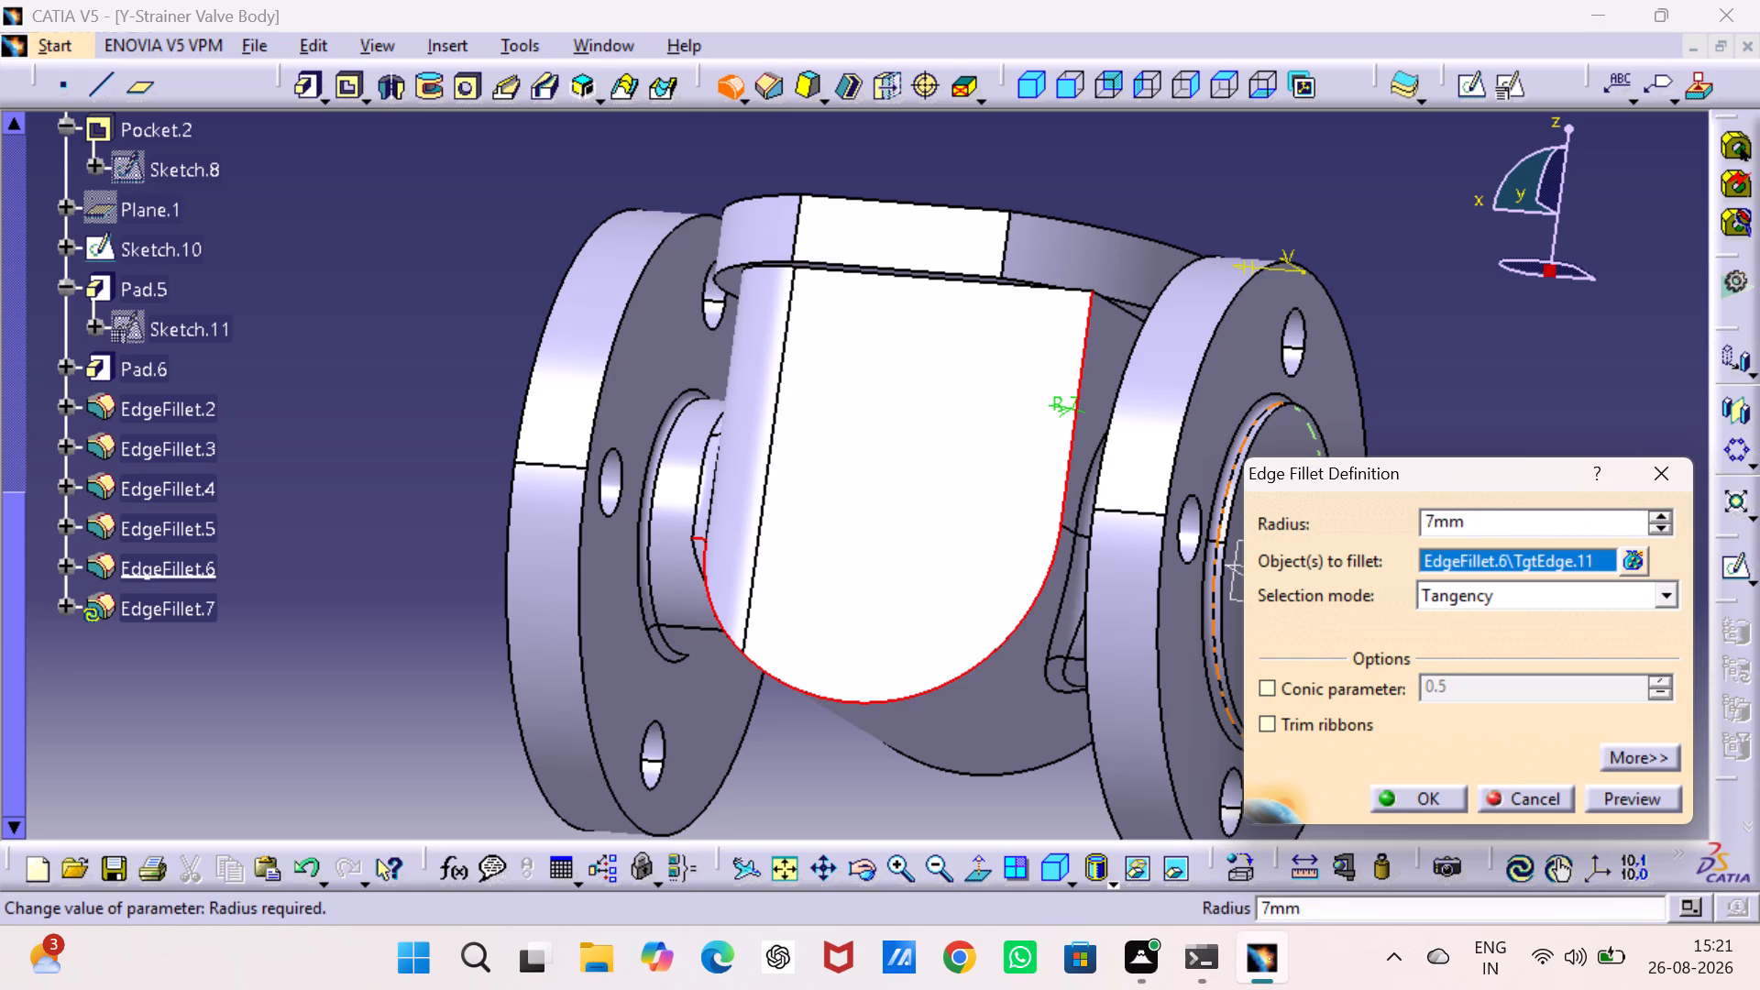
double_click(1532, 519)
text(18)
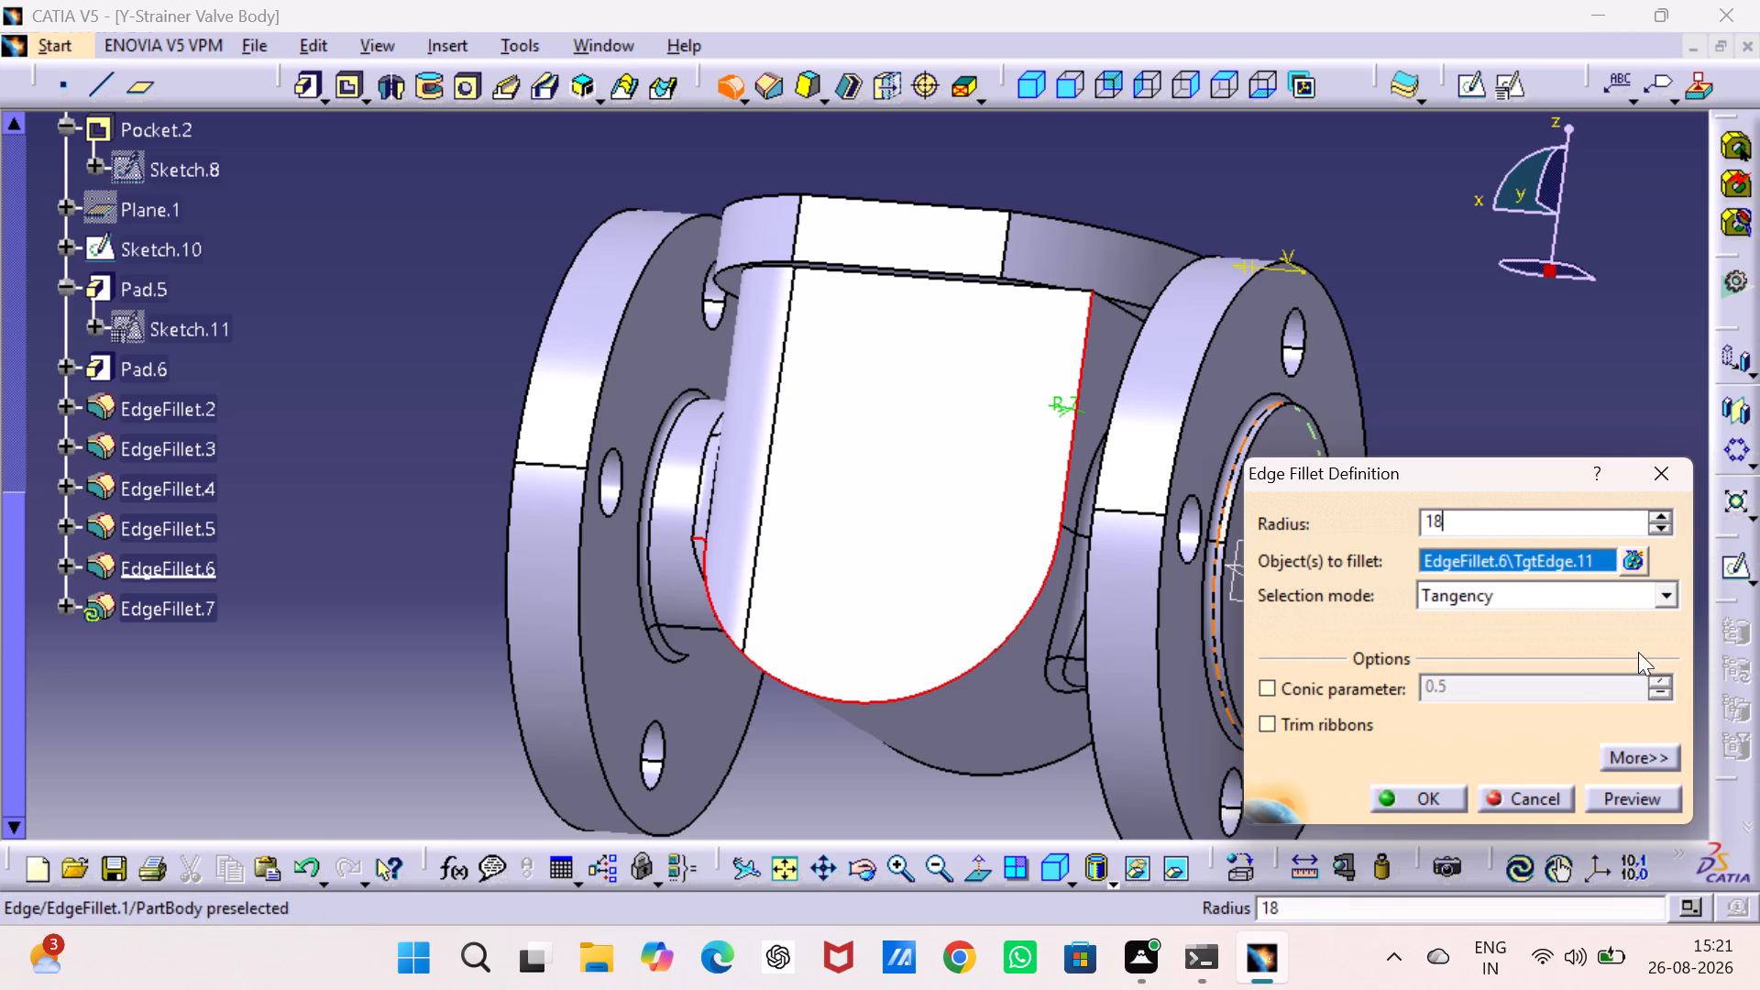
click(1621, 788)
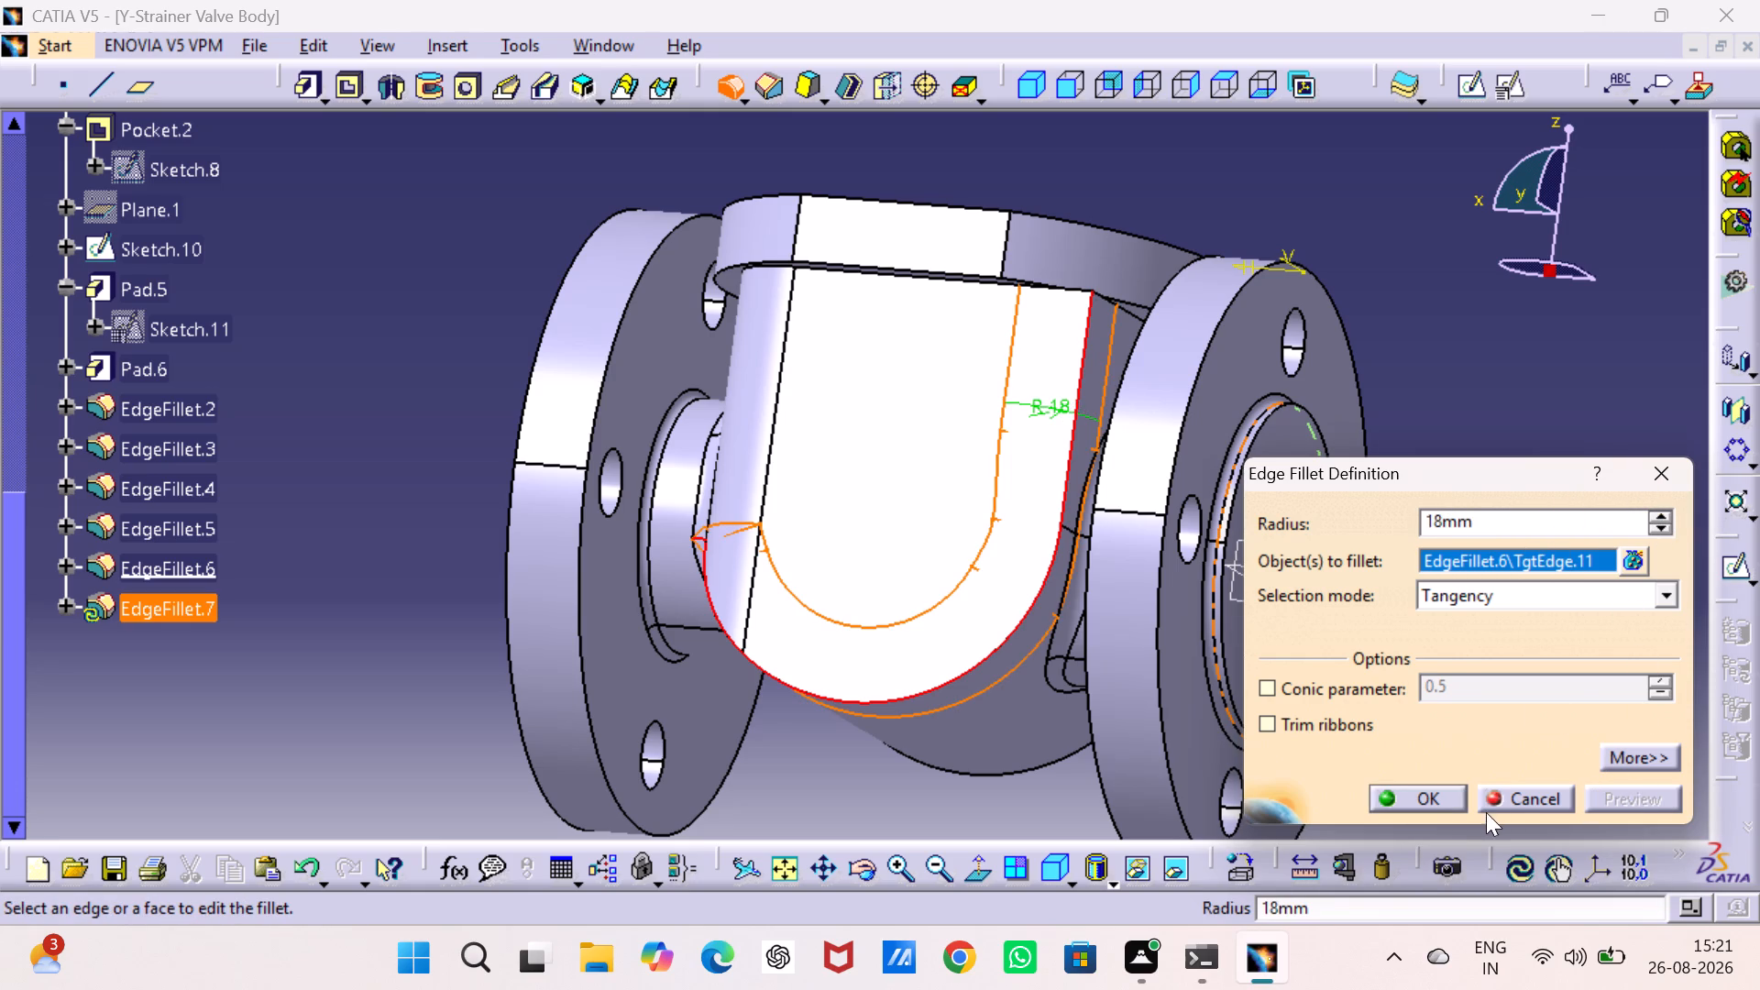
click(1427, 791)
click(1457, 657)
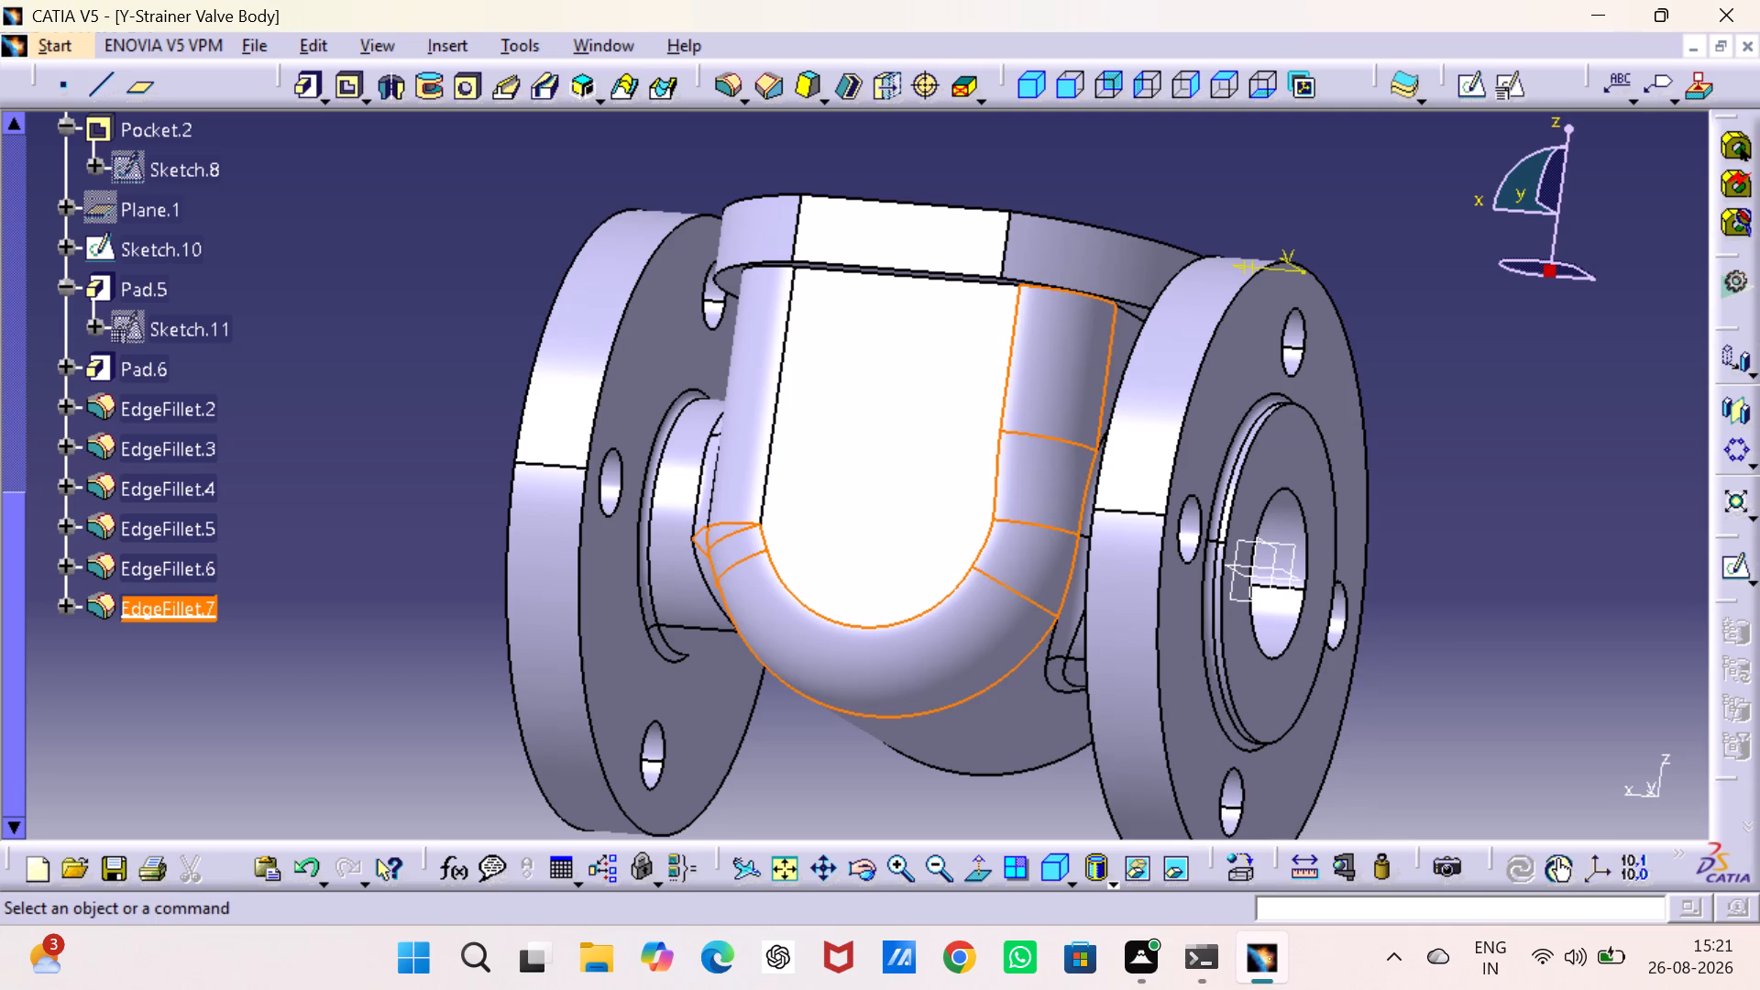
Apply an 18 mm edge fillet to the unrounded U-shaped edge of the opposite side face, from its straight portion nearer the origin-plane flange.
middle_drag(1551, 613, 573, 379)
right_drag(1551, 613, 573, 379)
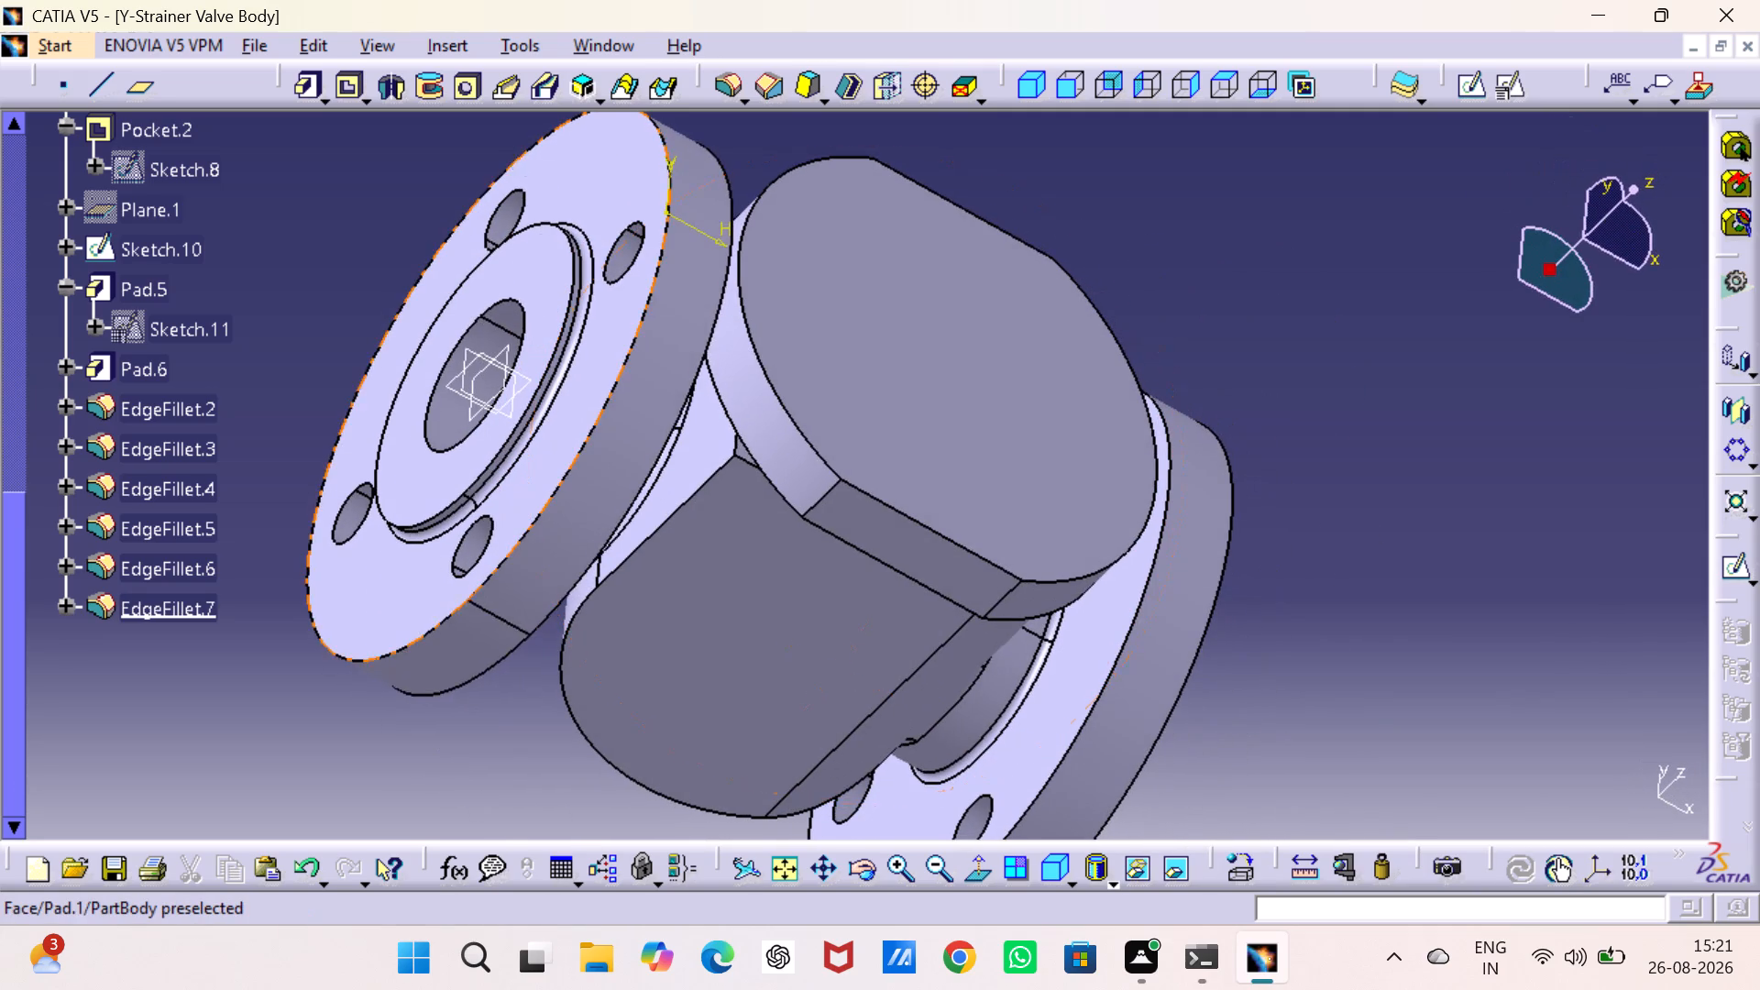
click(669, 521)
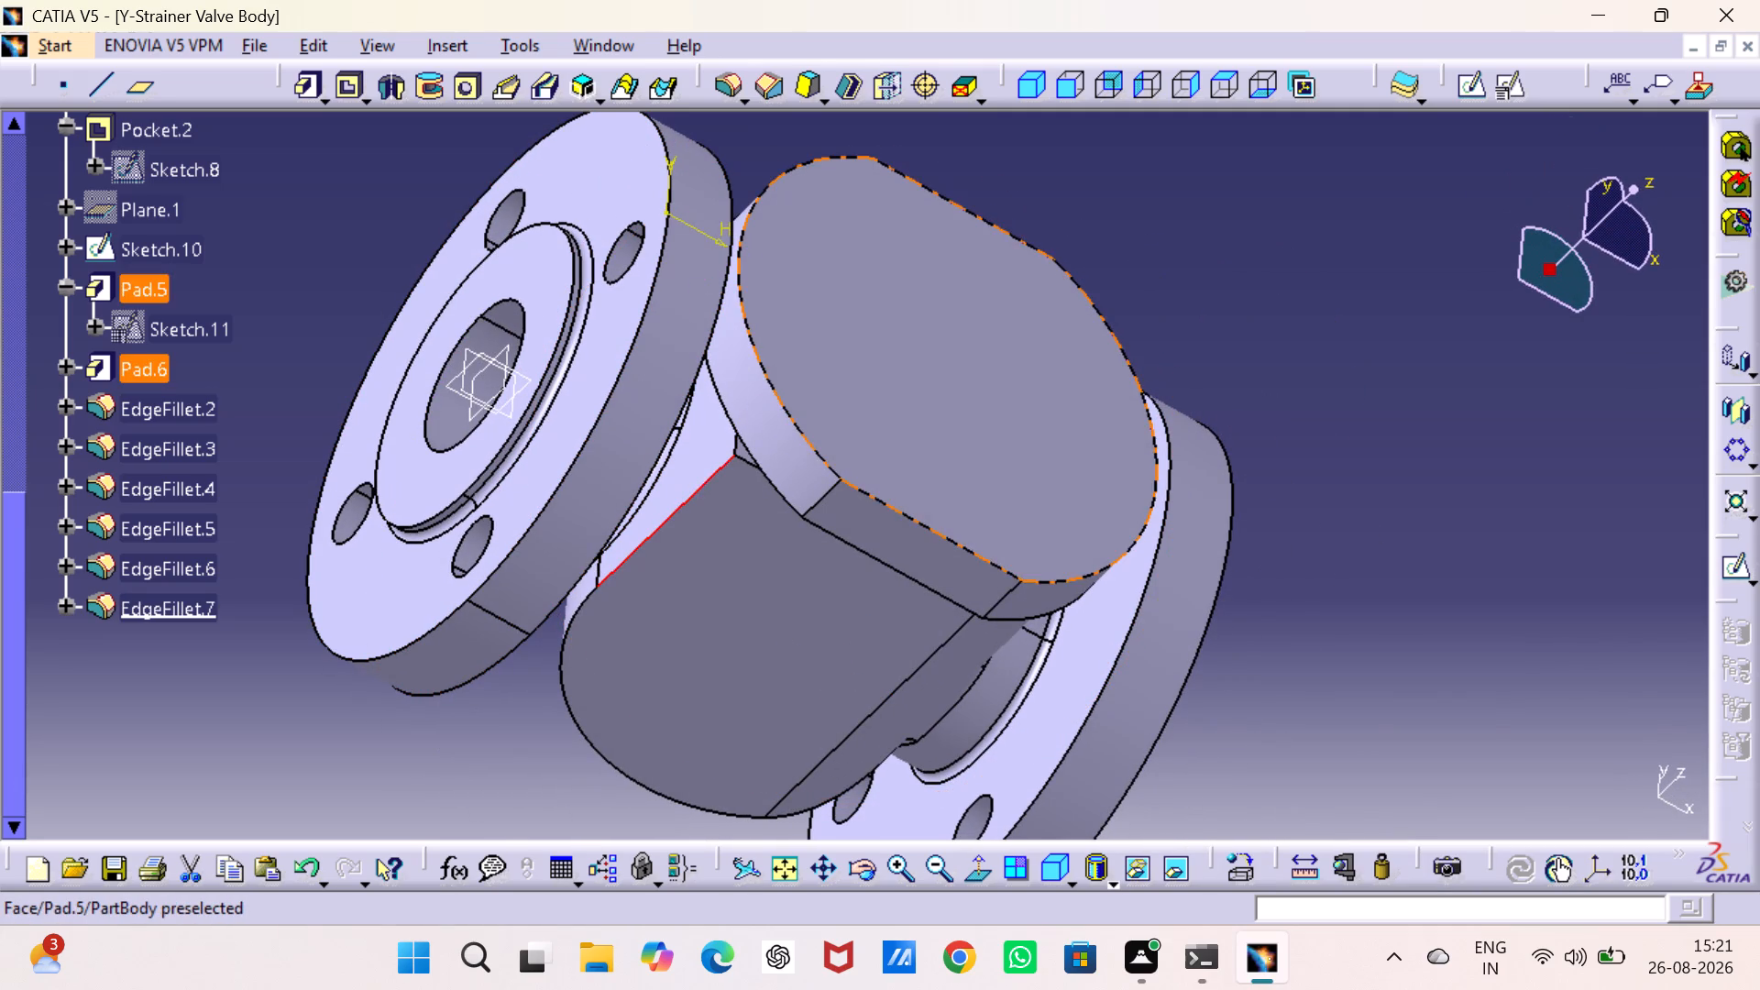
click(723, 82)
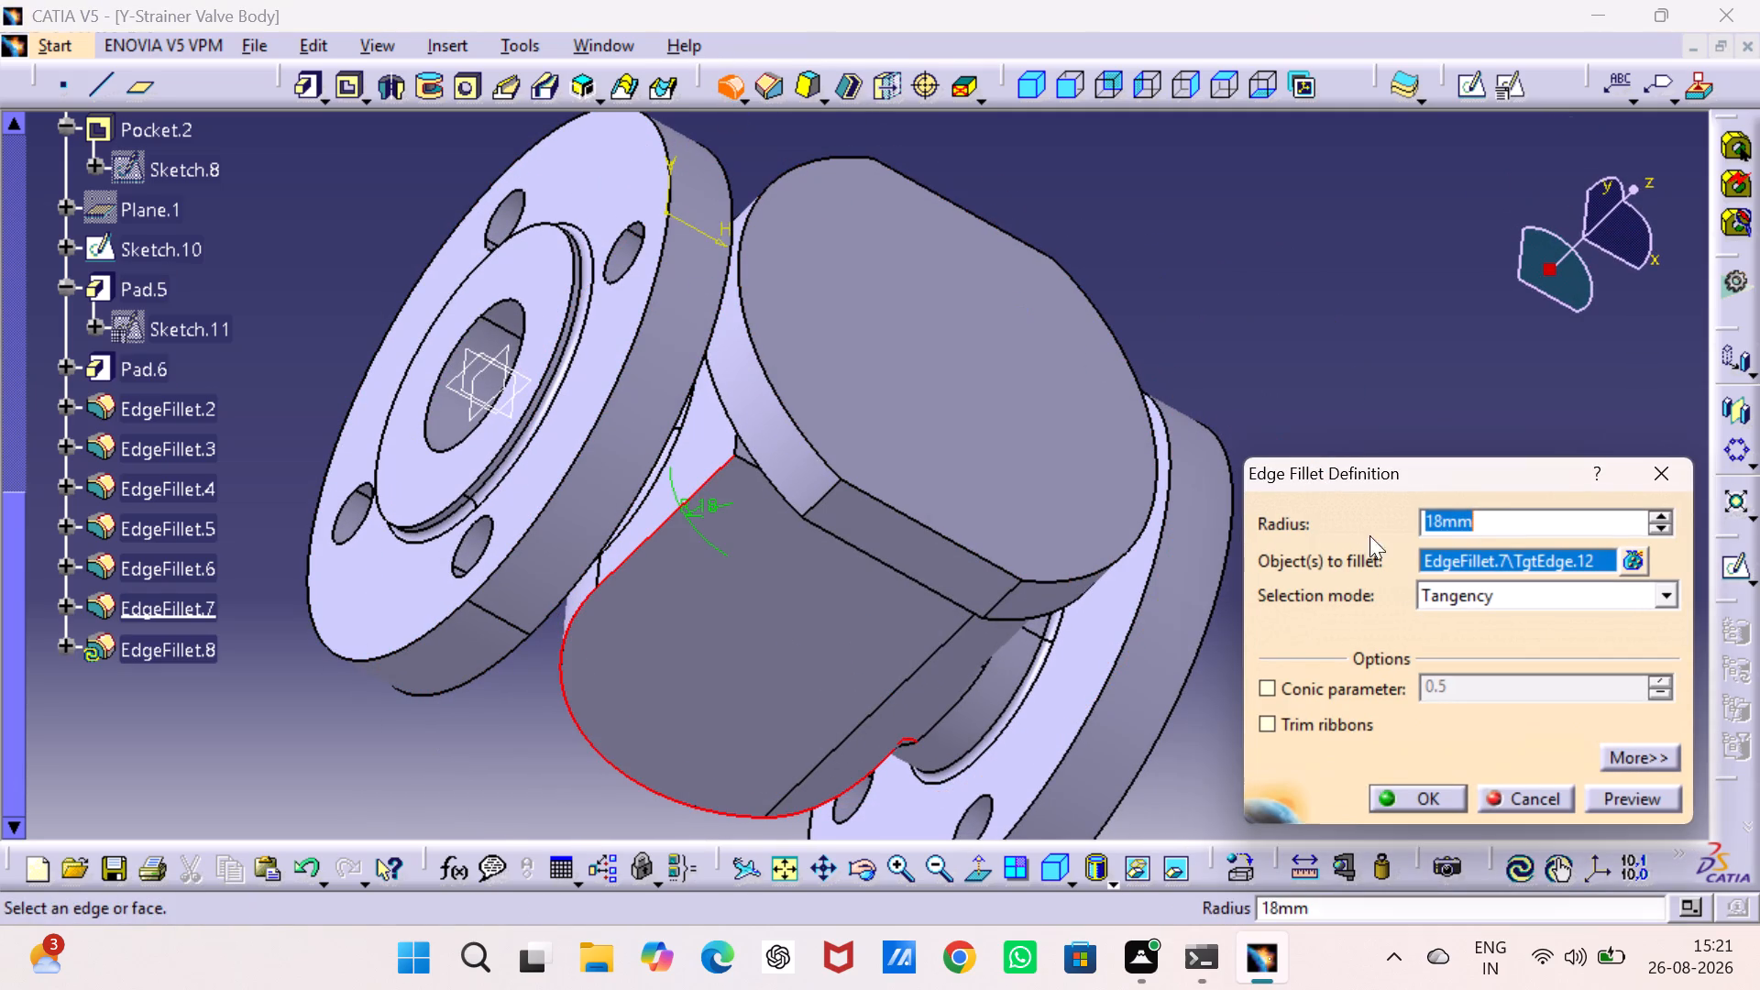
click(1611, 795)
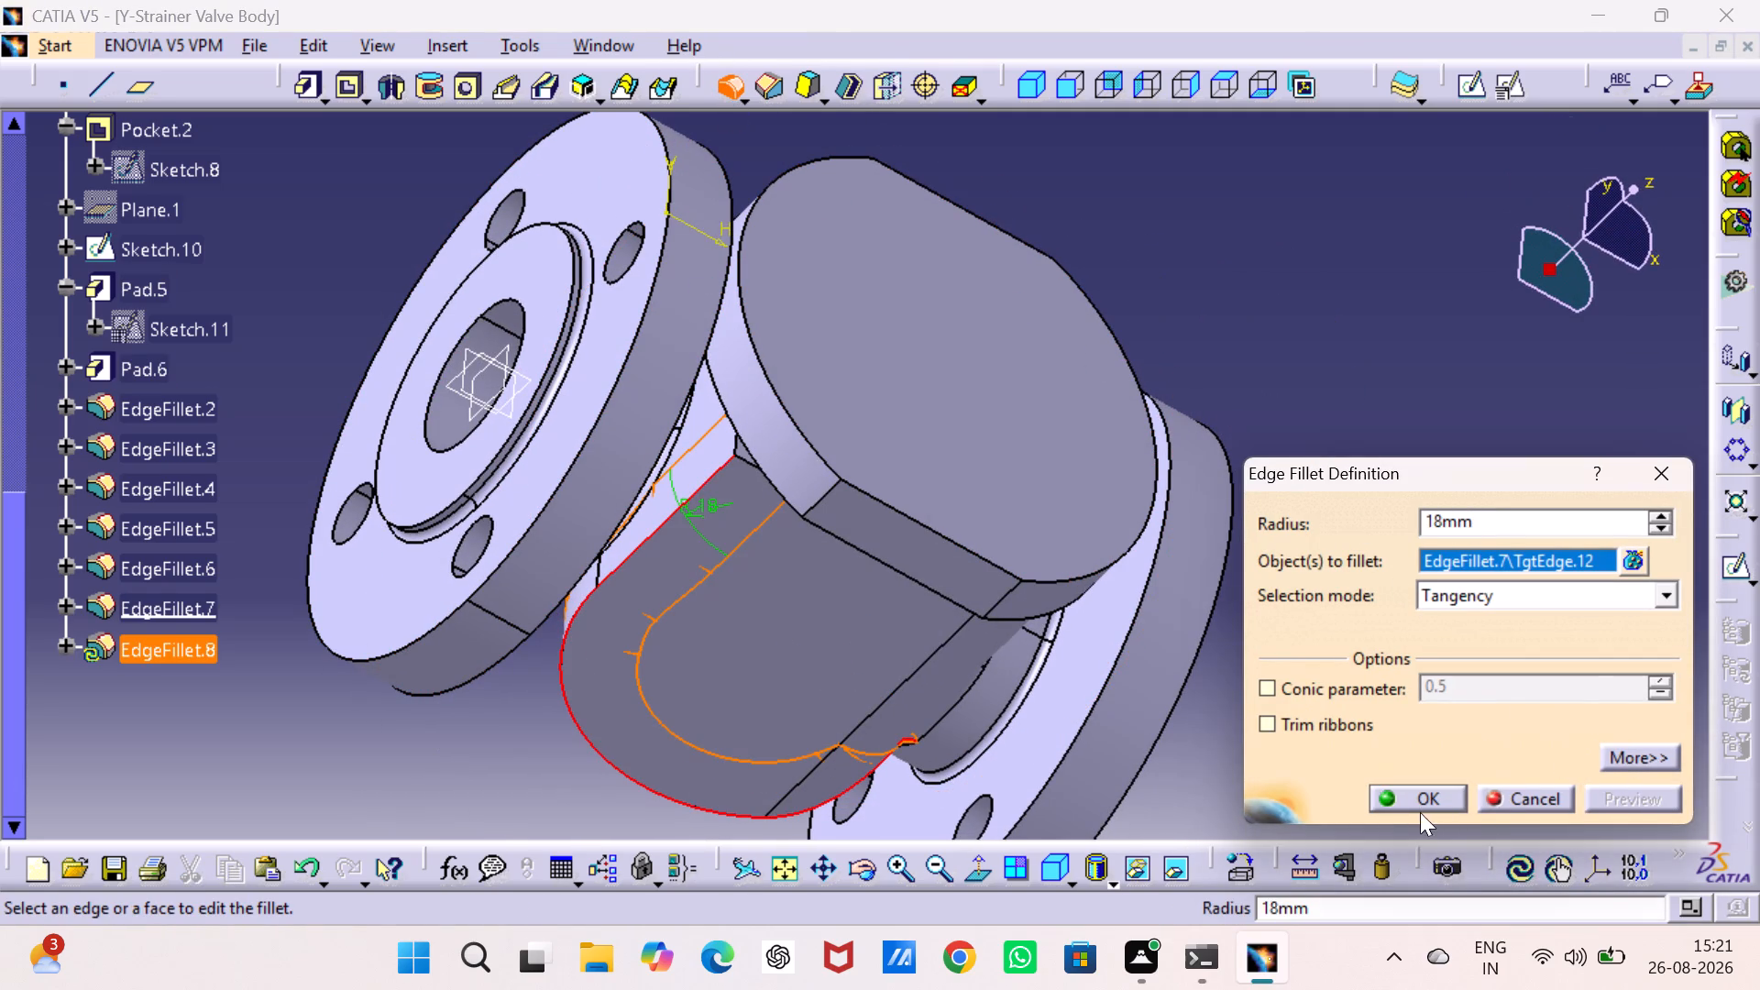
click(1404, 793)
click(1372, 728)
Start a sketch on the outer flat face of the plate capping the central body.
middle_drag(1372, 676, 1366, 663)
right_drag(1372, 676, 1366, 663)
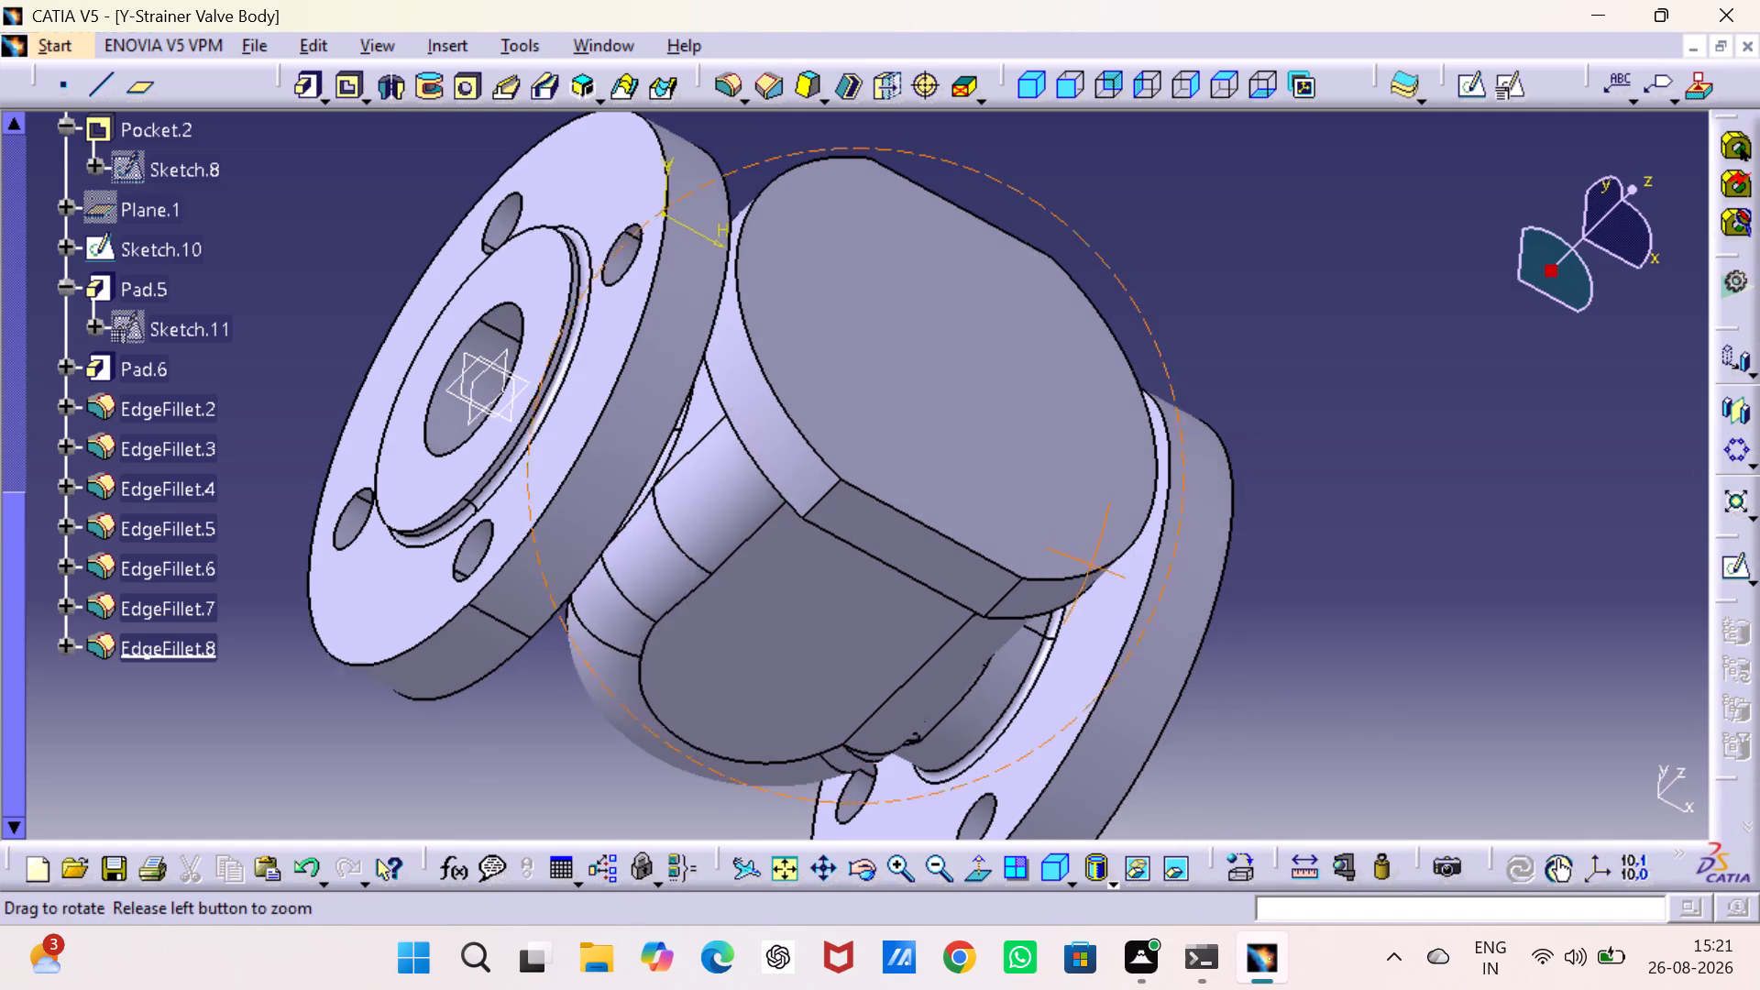
middle_drag(1366, 663, 1037, 277)
right_drag(1366, 663, 1037, 277)
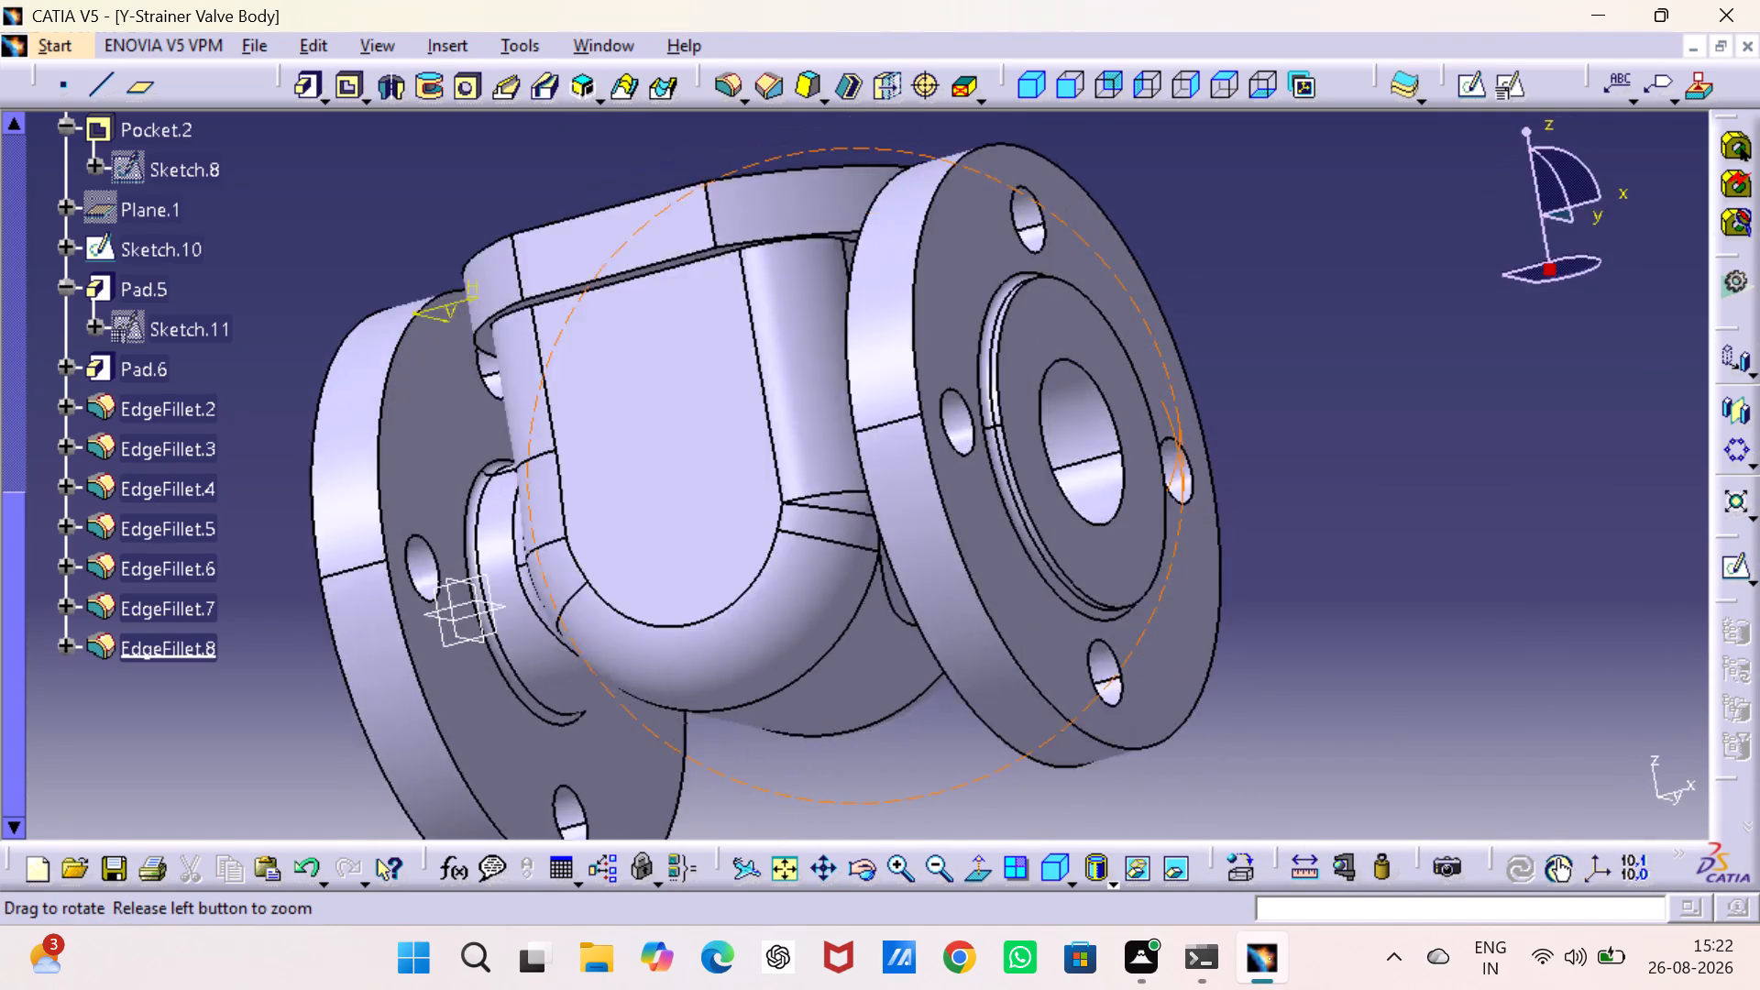
middle_drag(1037, 277, 937, 545)
right_drag(1037, 277, 937, 545)
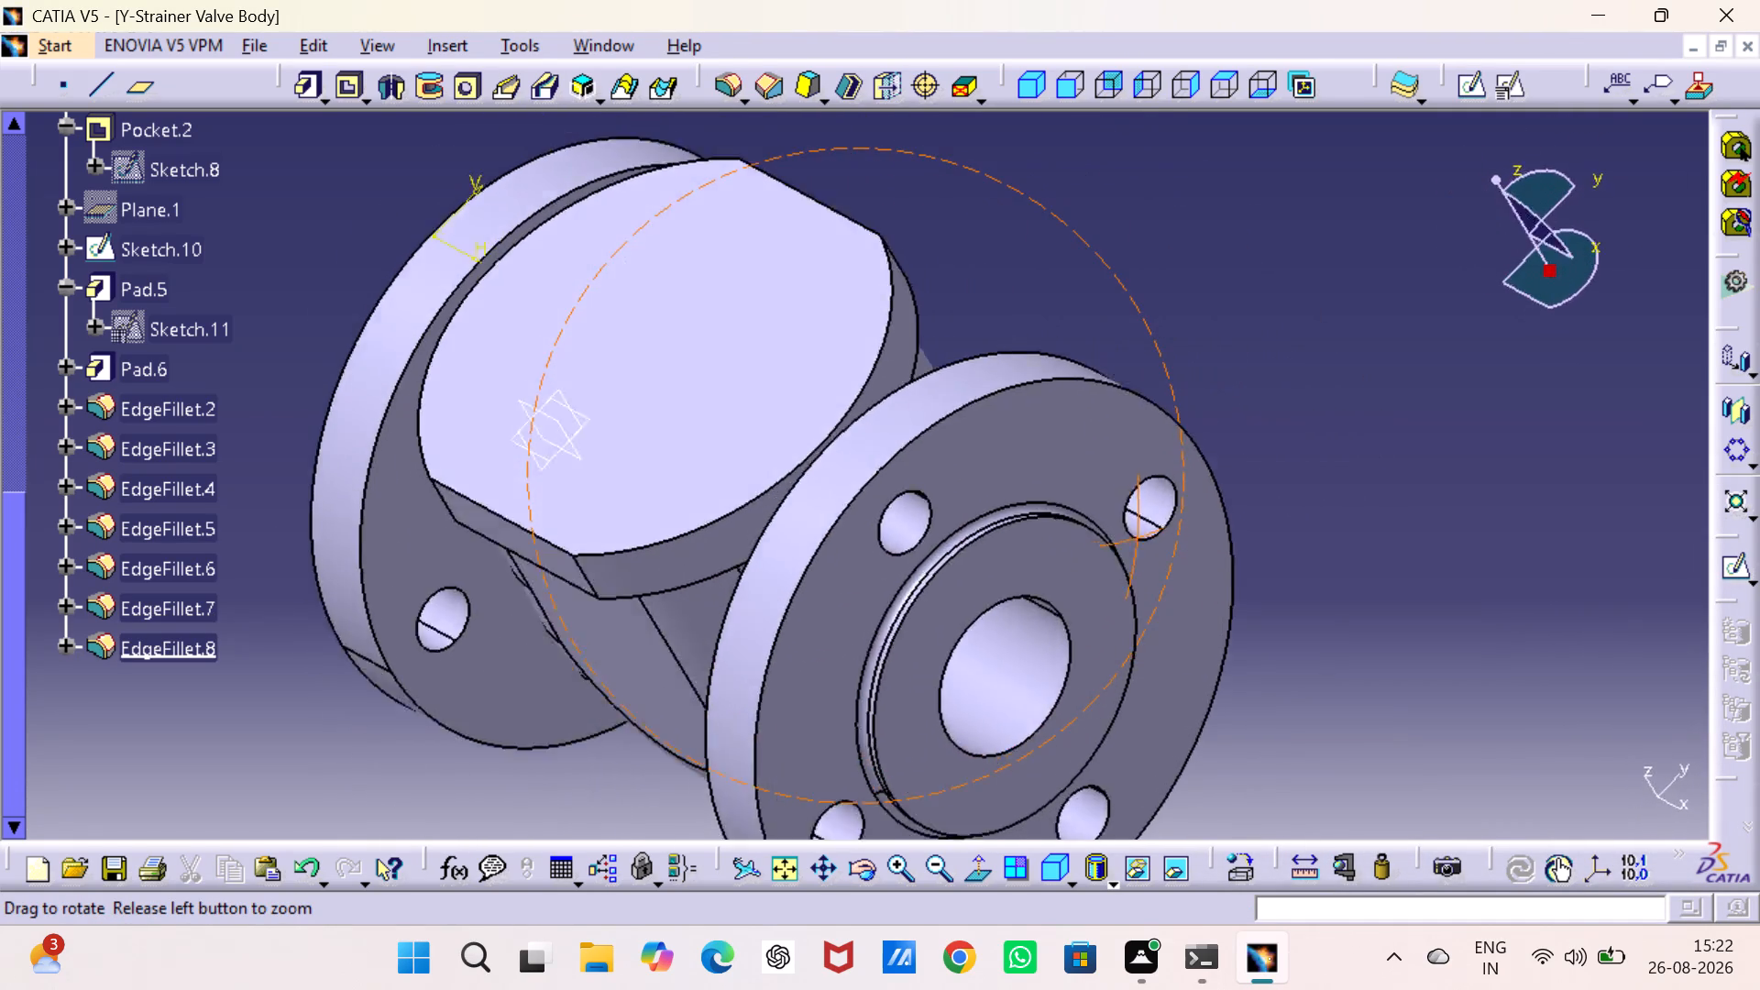
right_drag(937, 545, 1142, 462)
middle_drag(937, 545, 1165, 431)
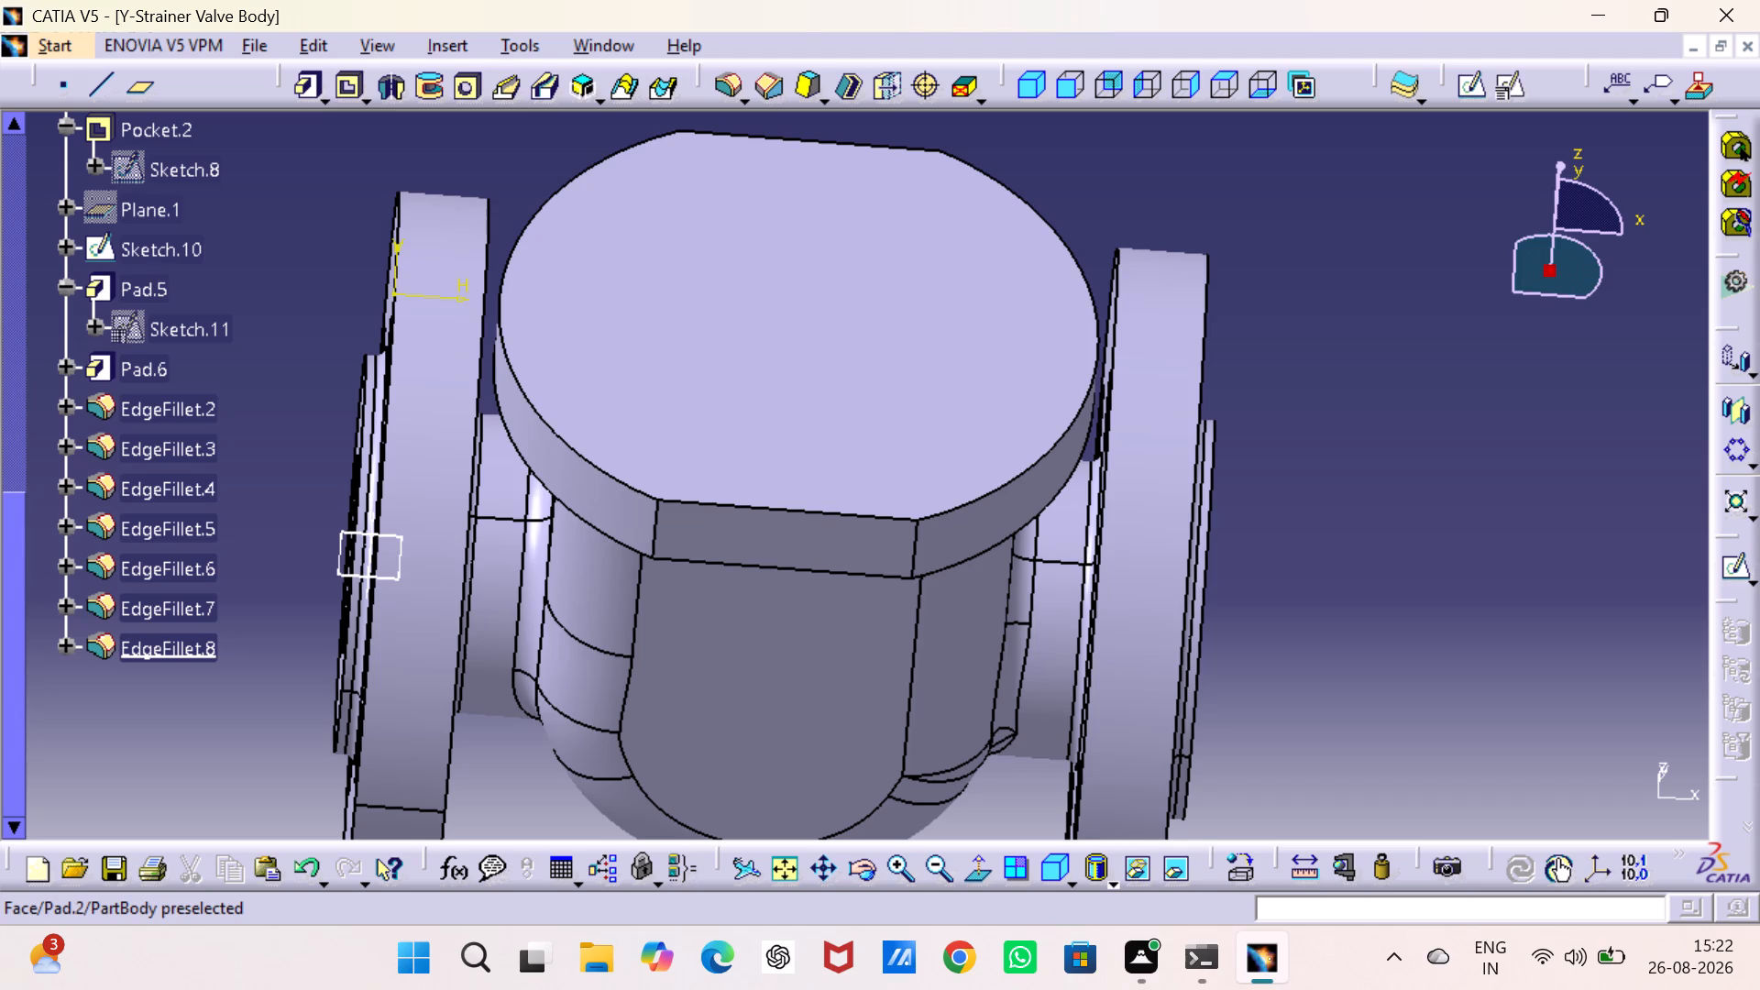
click(843, 371)
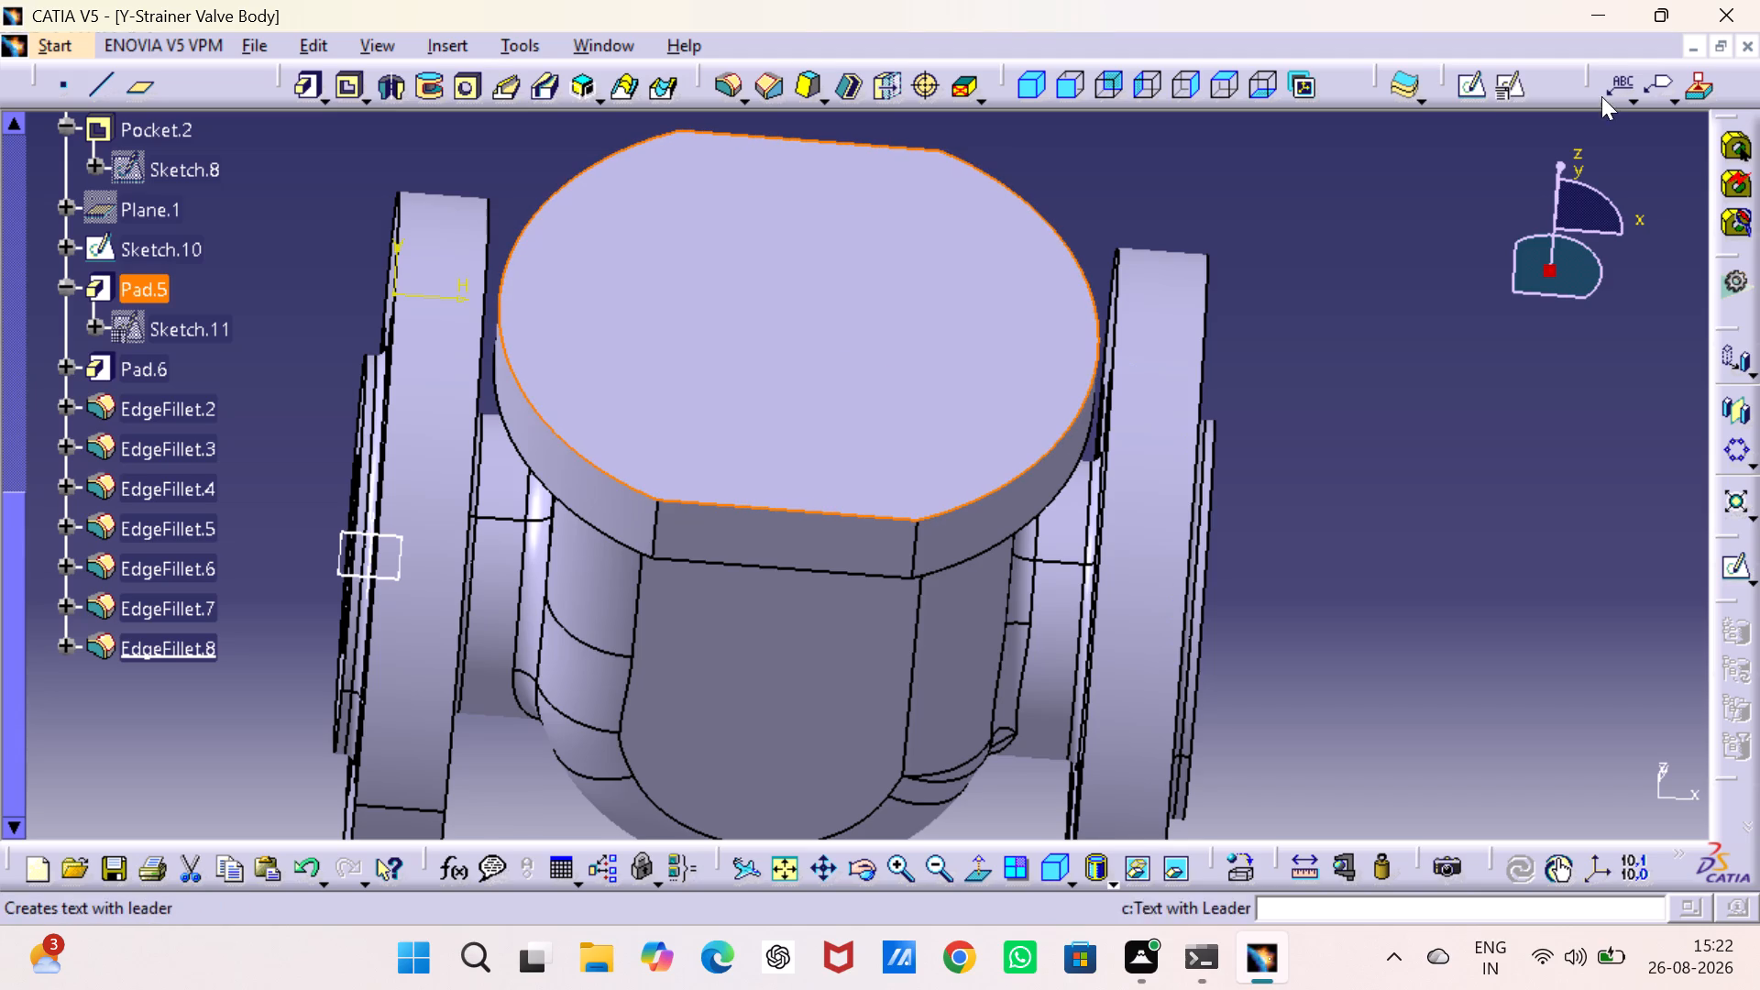
click(1479, 82)
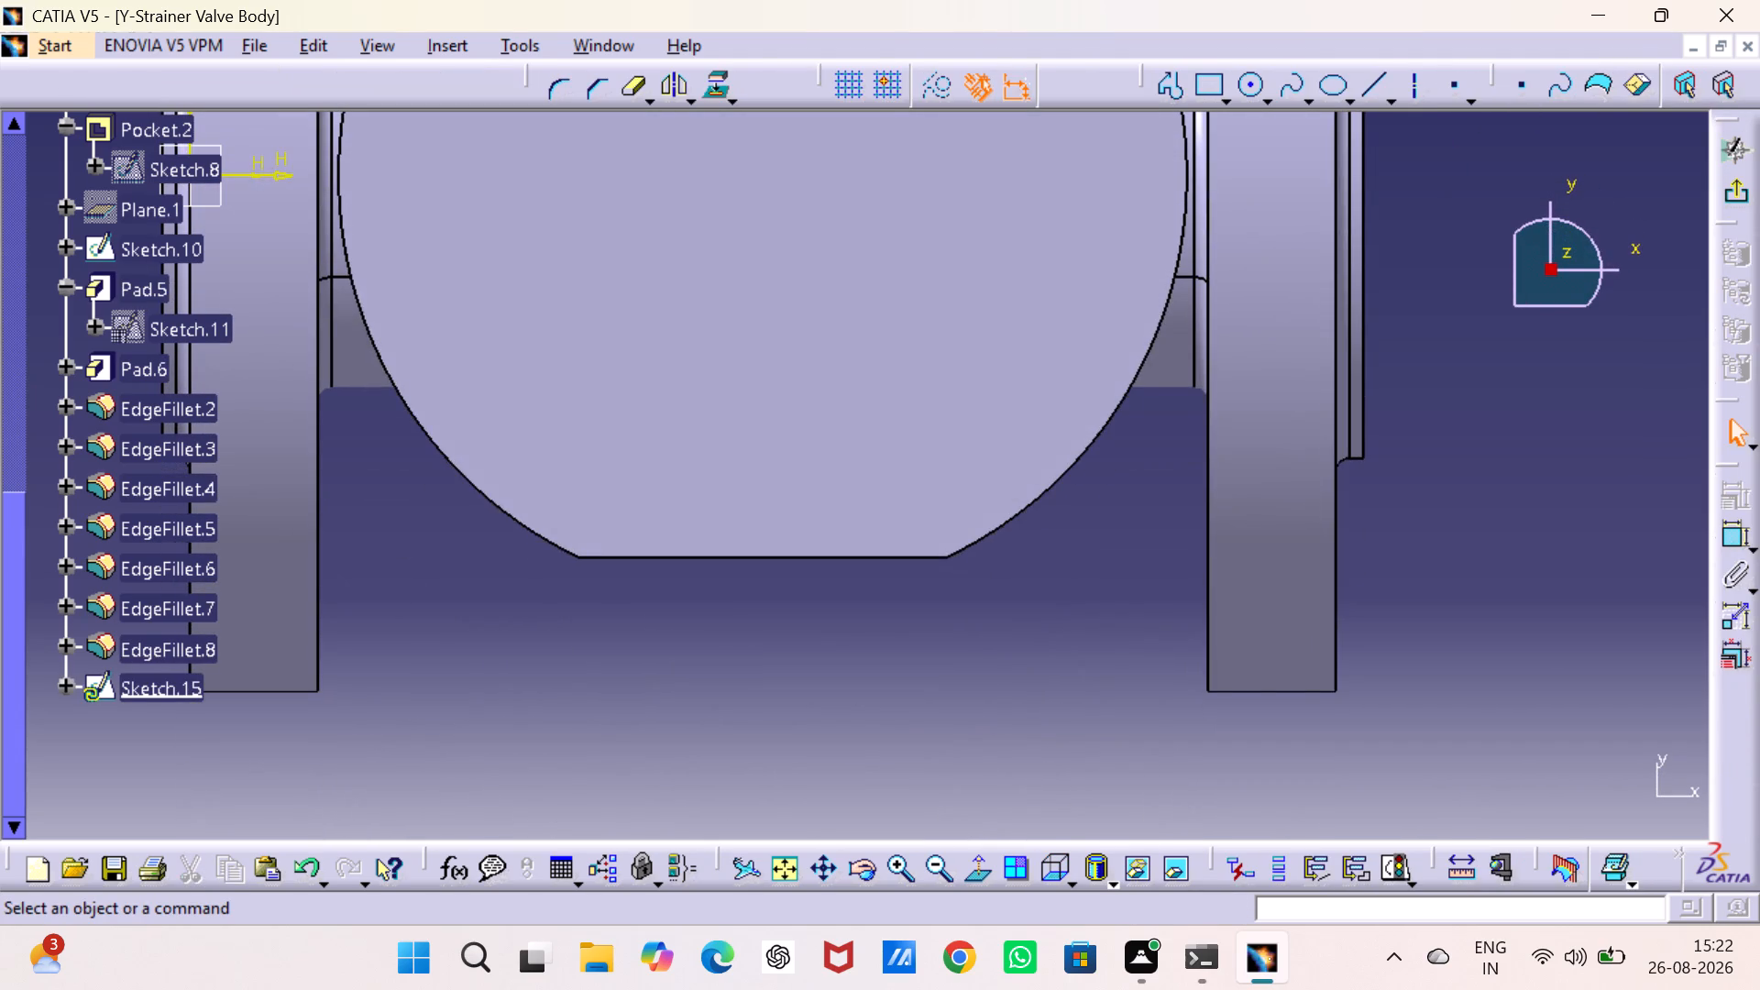
Sketch a horizontal elongated hole of about 10.8 mm radius across the cap face, with its centreline on the horizontal axis.
scroll(973, 305, up, 2)
scroll(974, 305, down, 1)
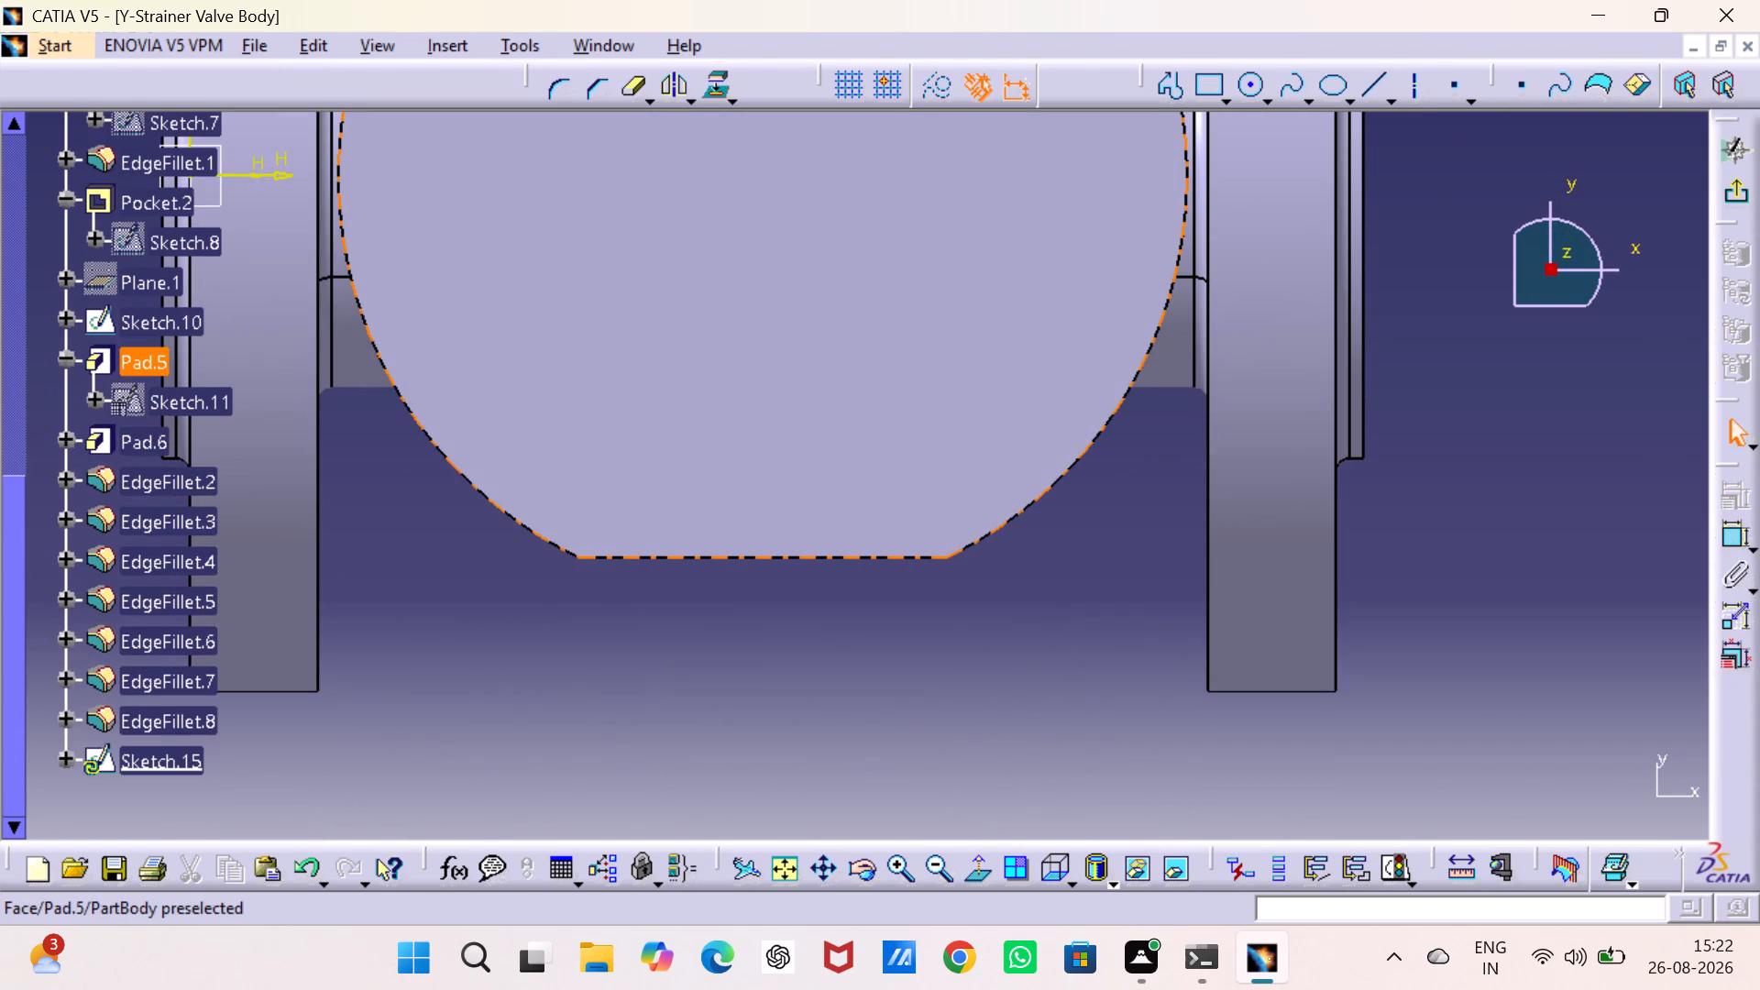
middle_drag(974, 305, 1086, 599)
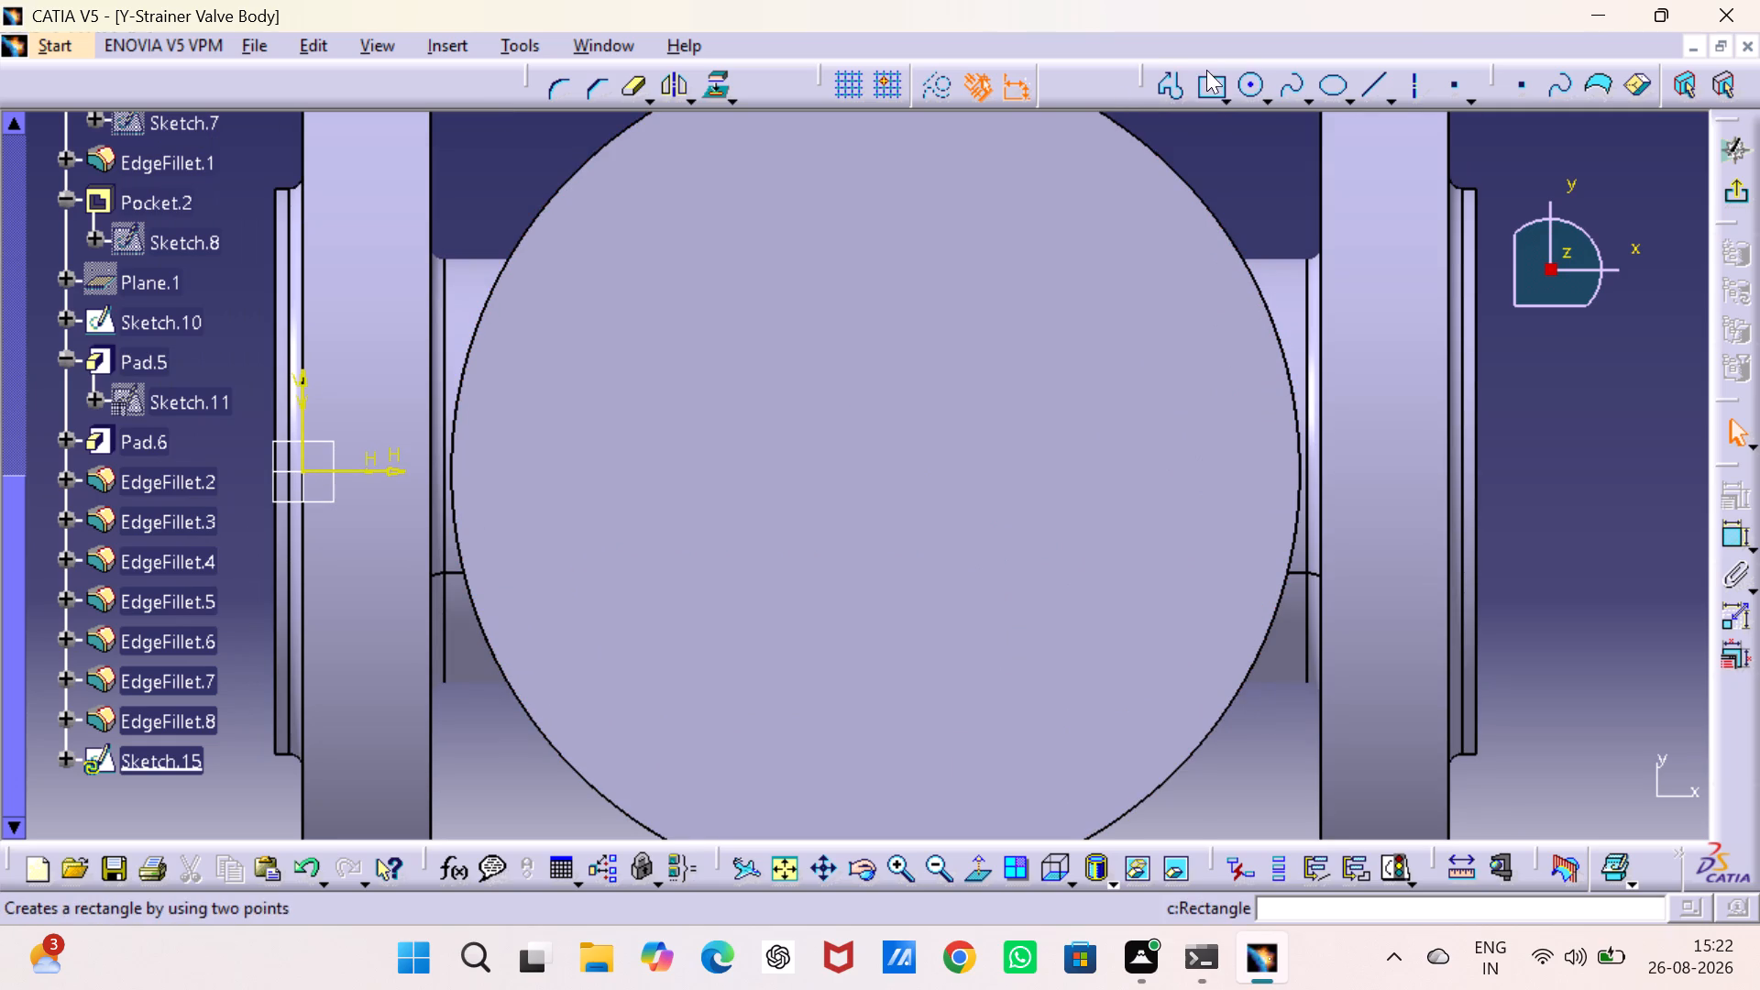
click(1230, 100)
drag(1259, 244, 1252, 260)
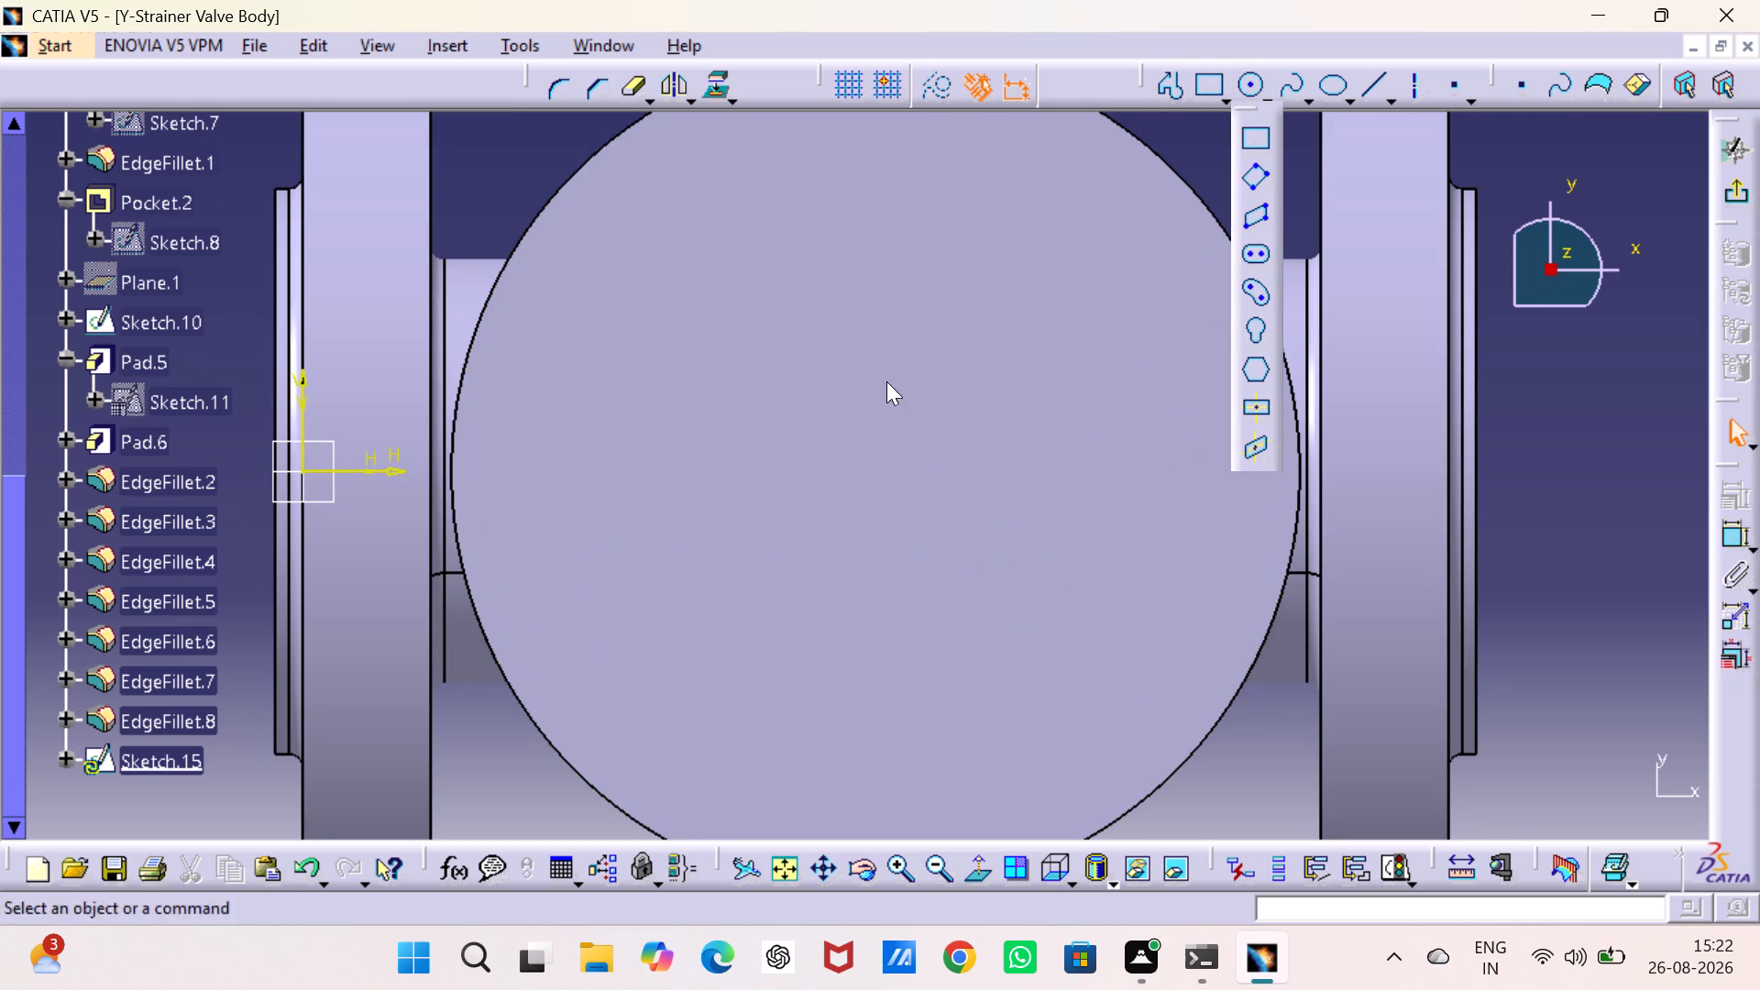
click(559, 472)
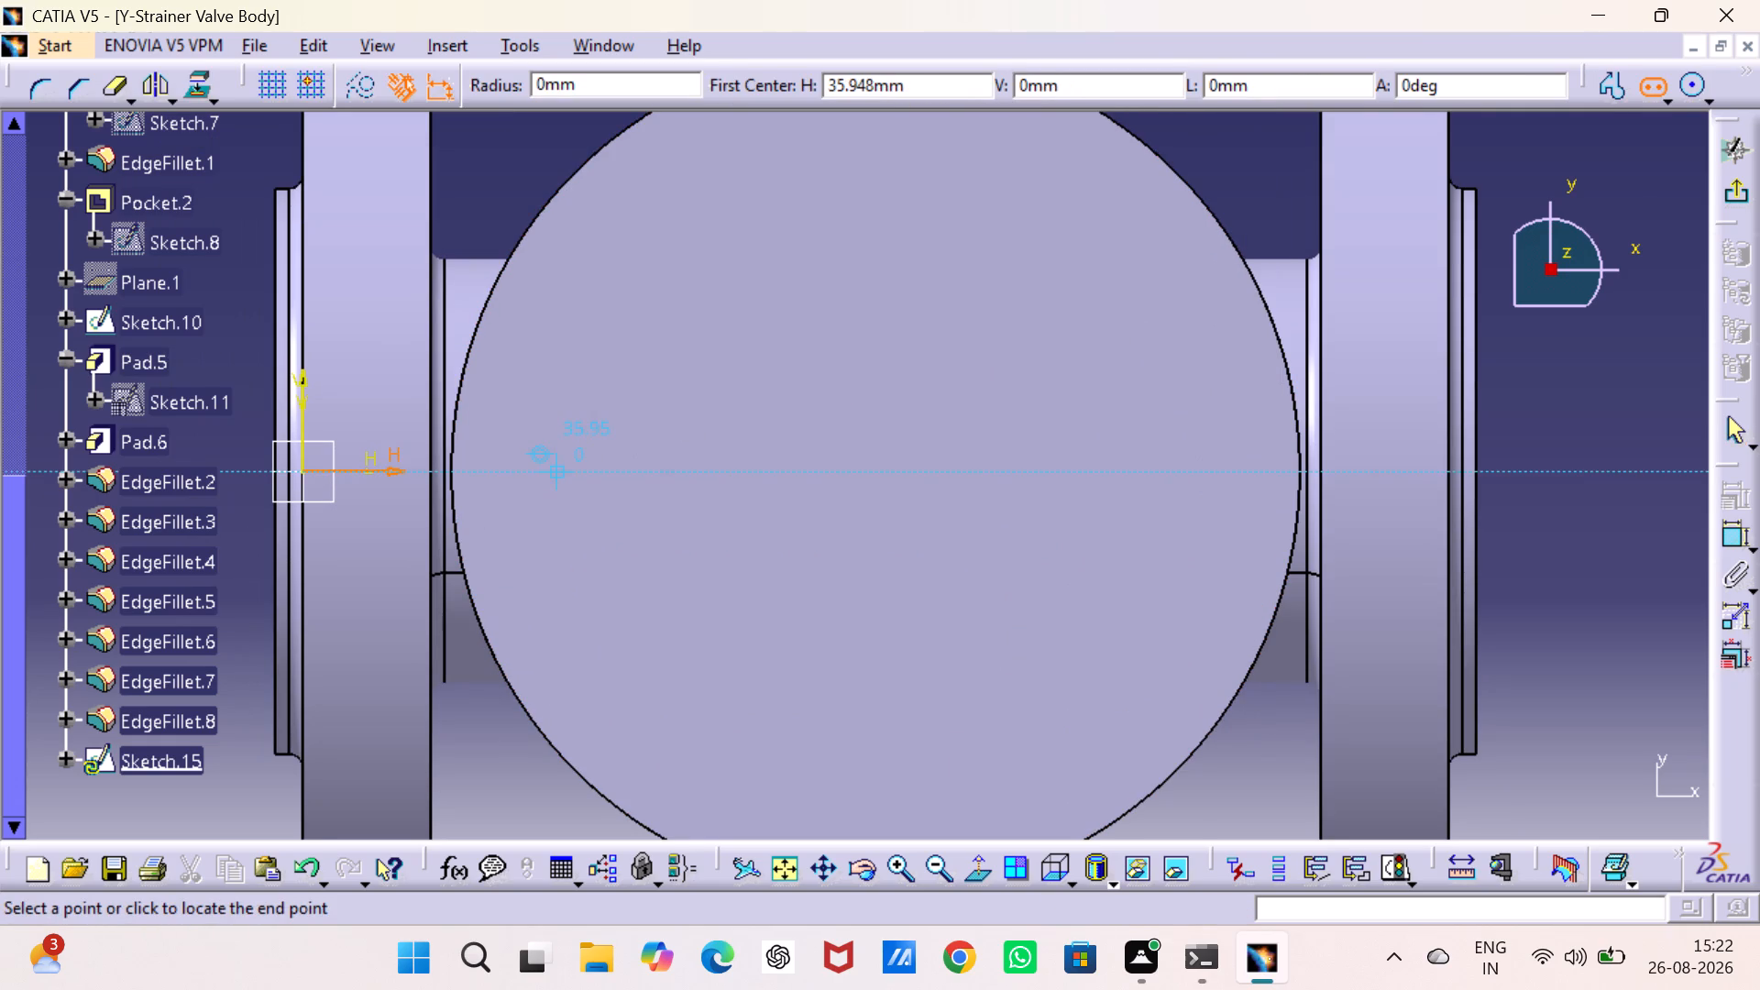
click(1183, 471)
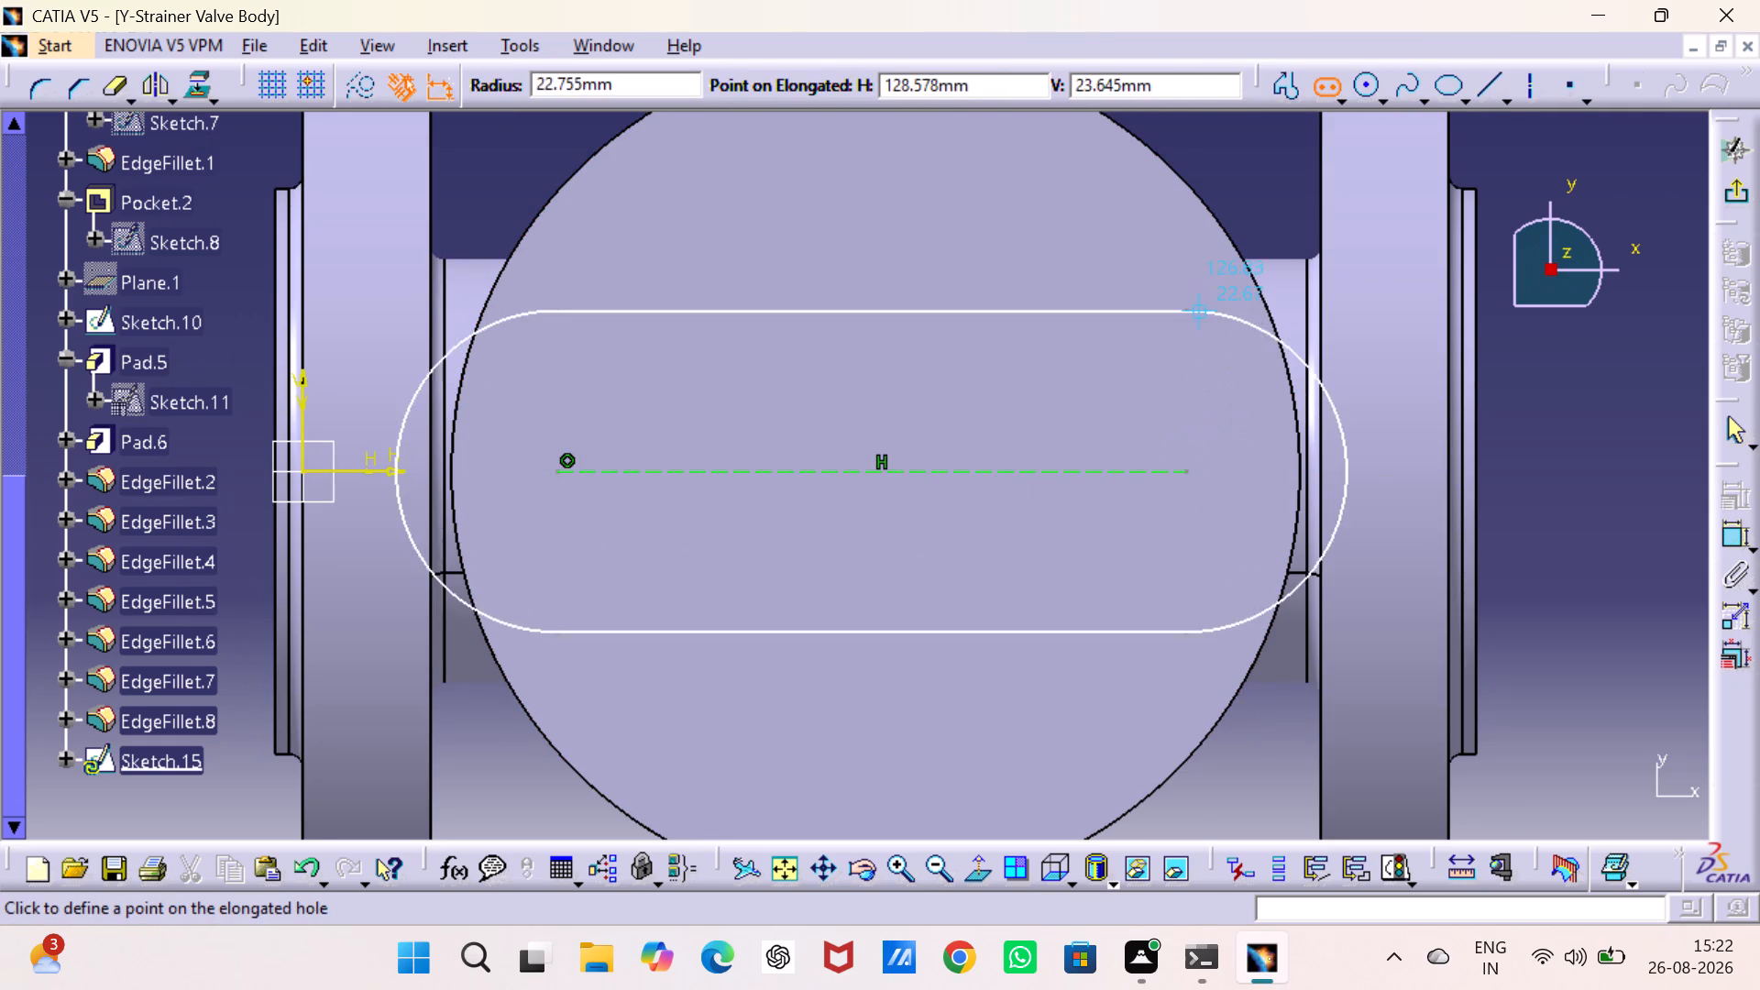
click(1017, 393)
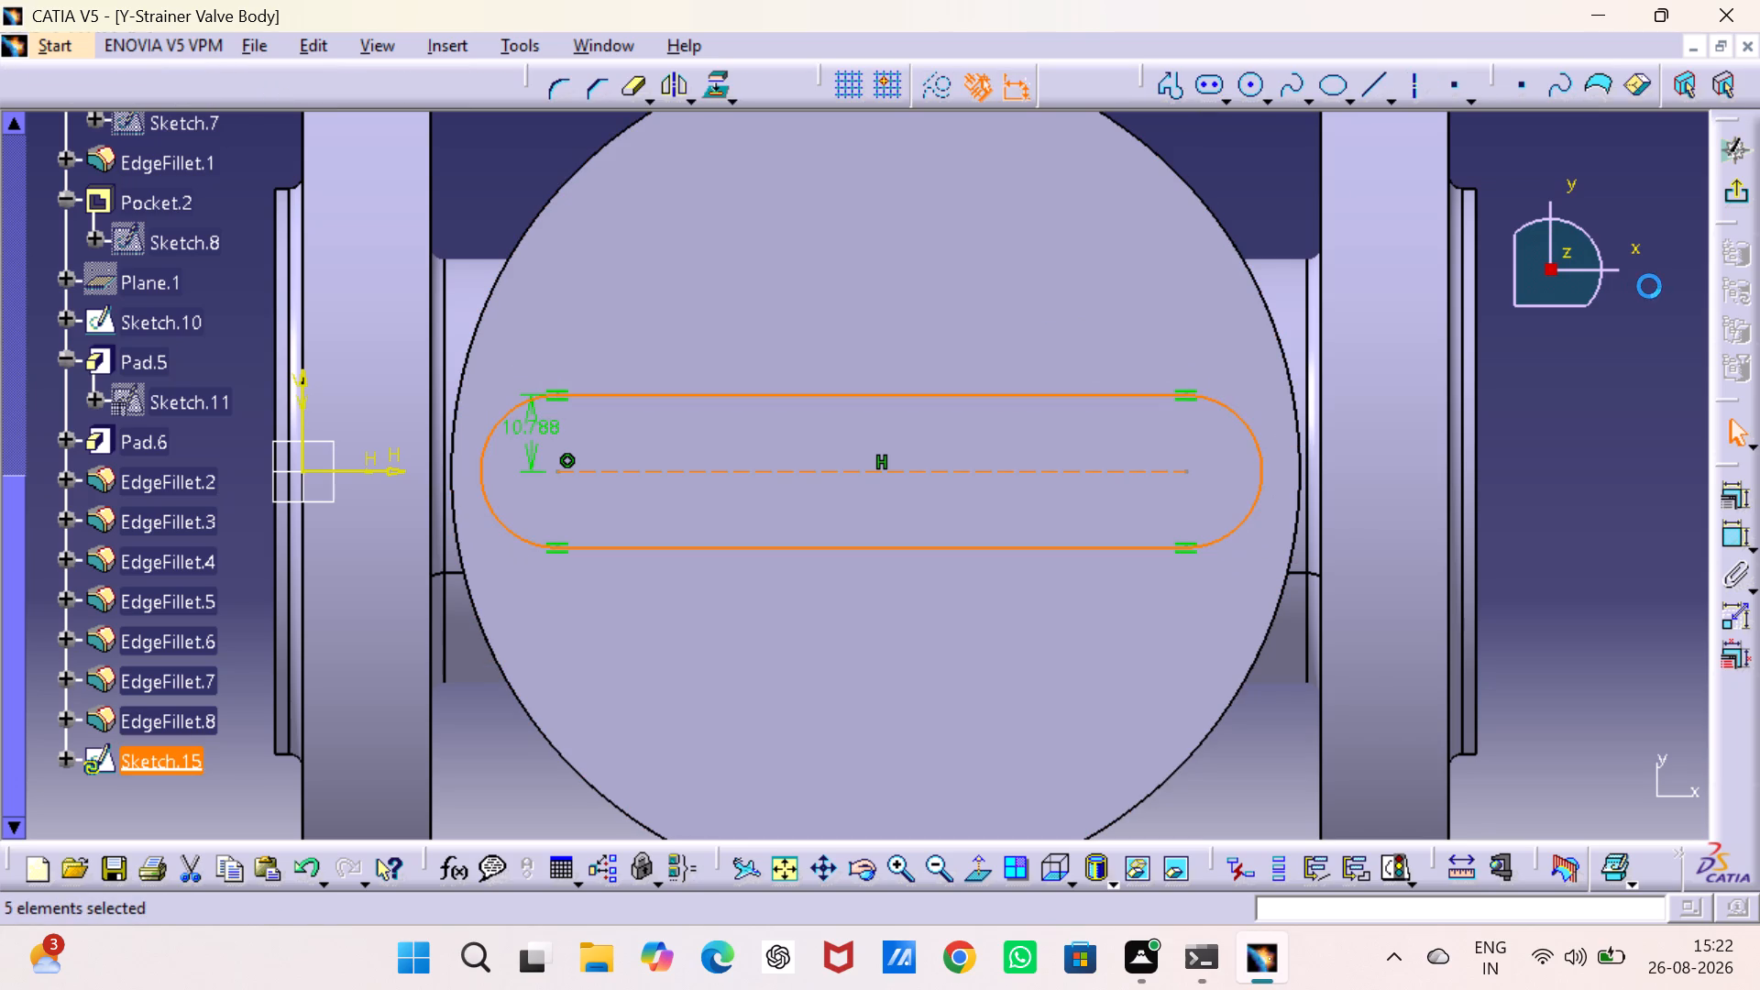
Delete the offset dimension between the elongated hole's centreline and its straight side.
click(1730, 431)
click(1735, 426)
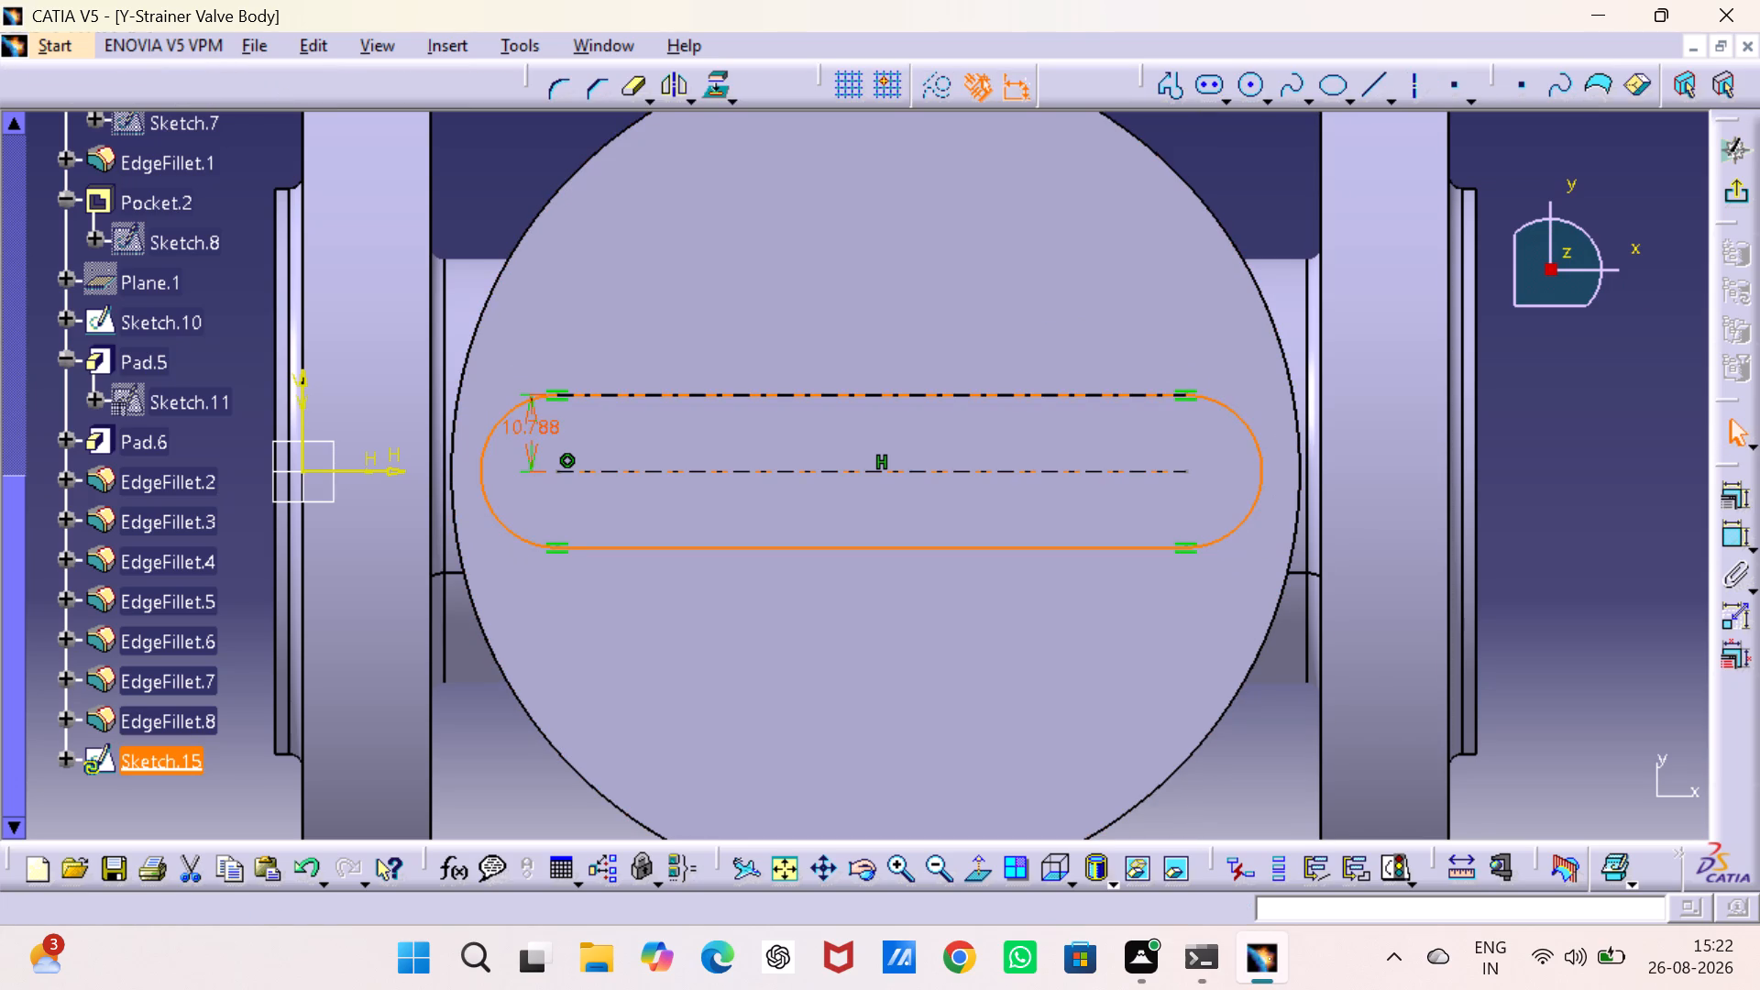
click(539, 423)
key(Delete)
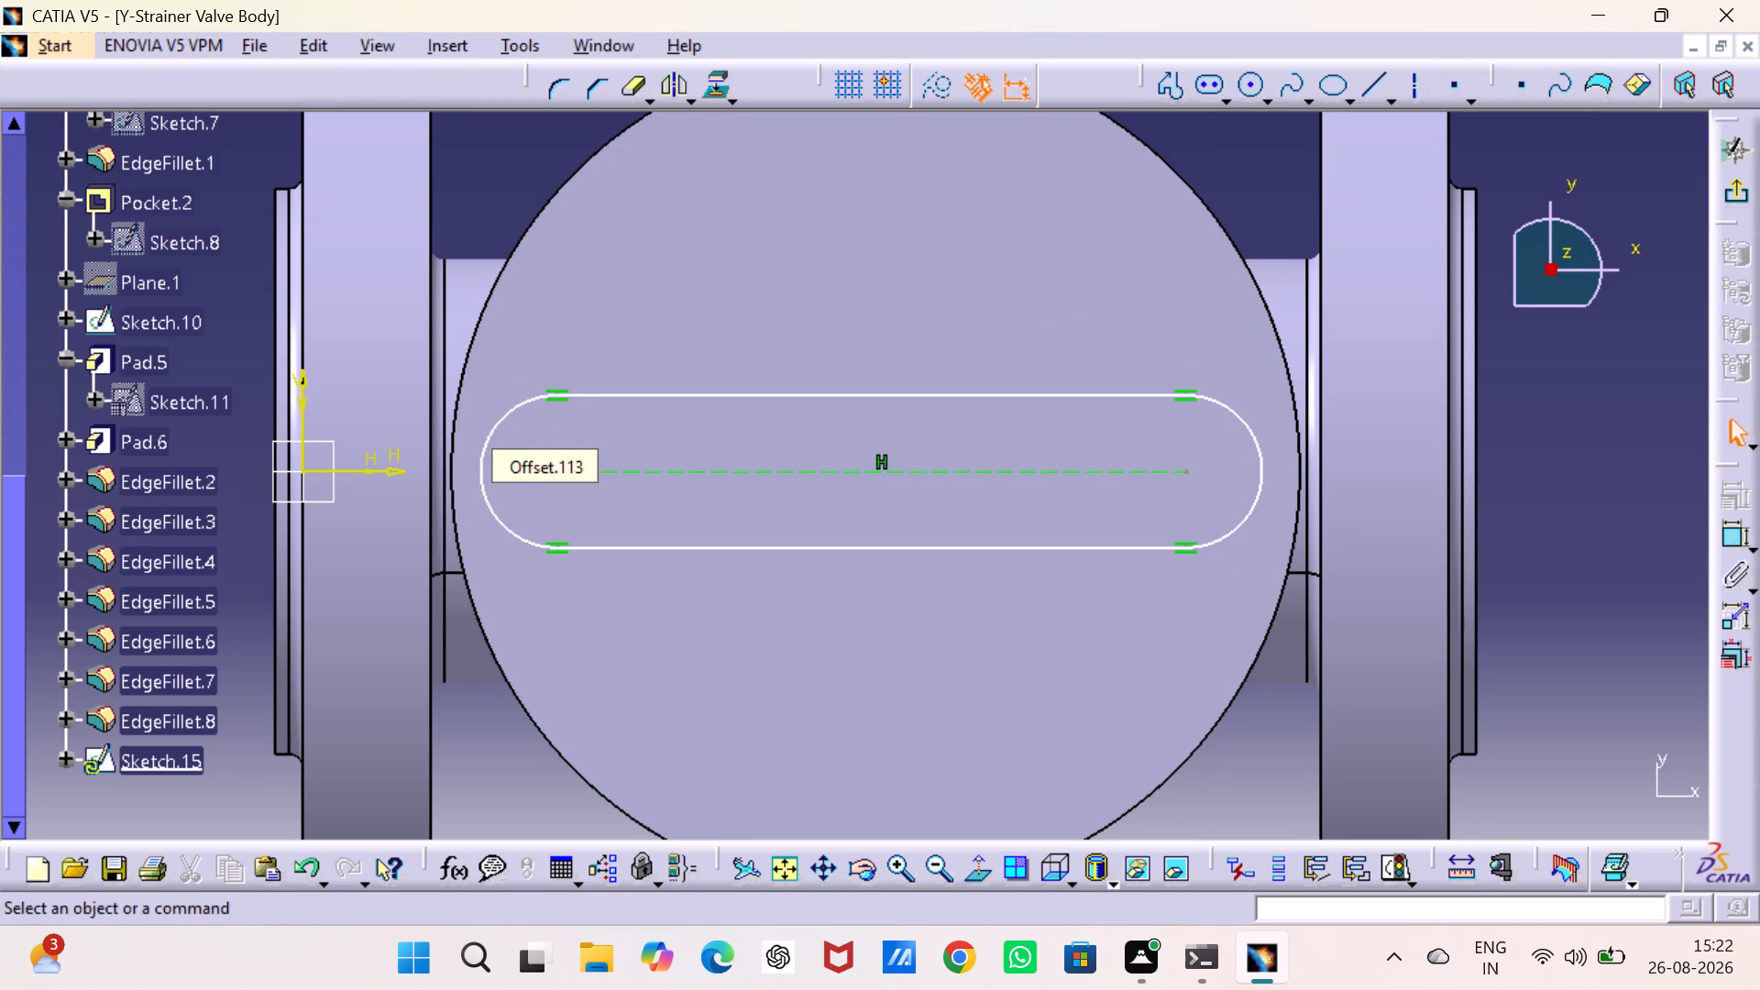
Dimension the length of the elongated hole's centreline and set it to 36 mm.
double_click(1741, 538)
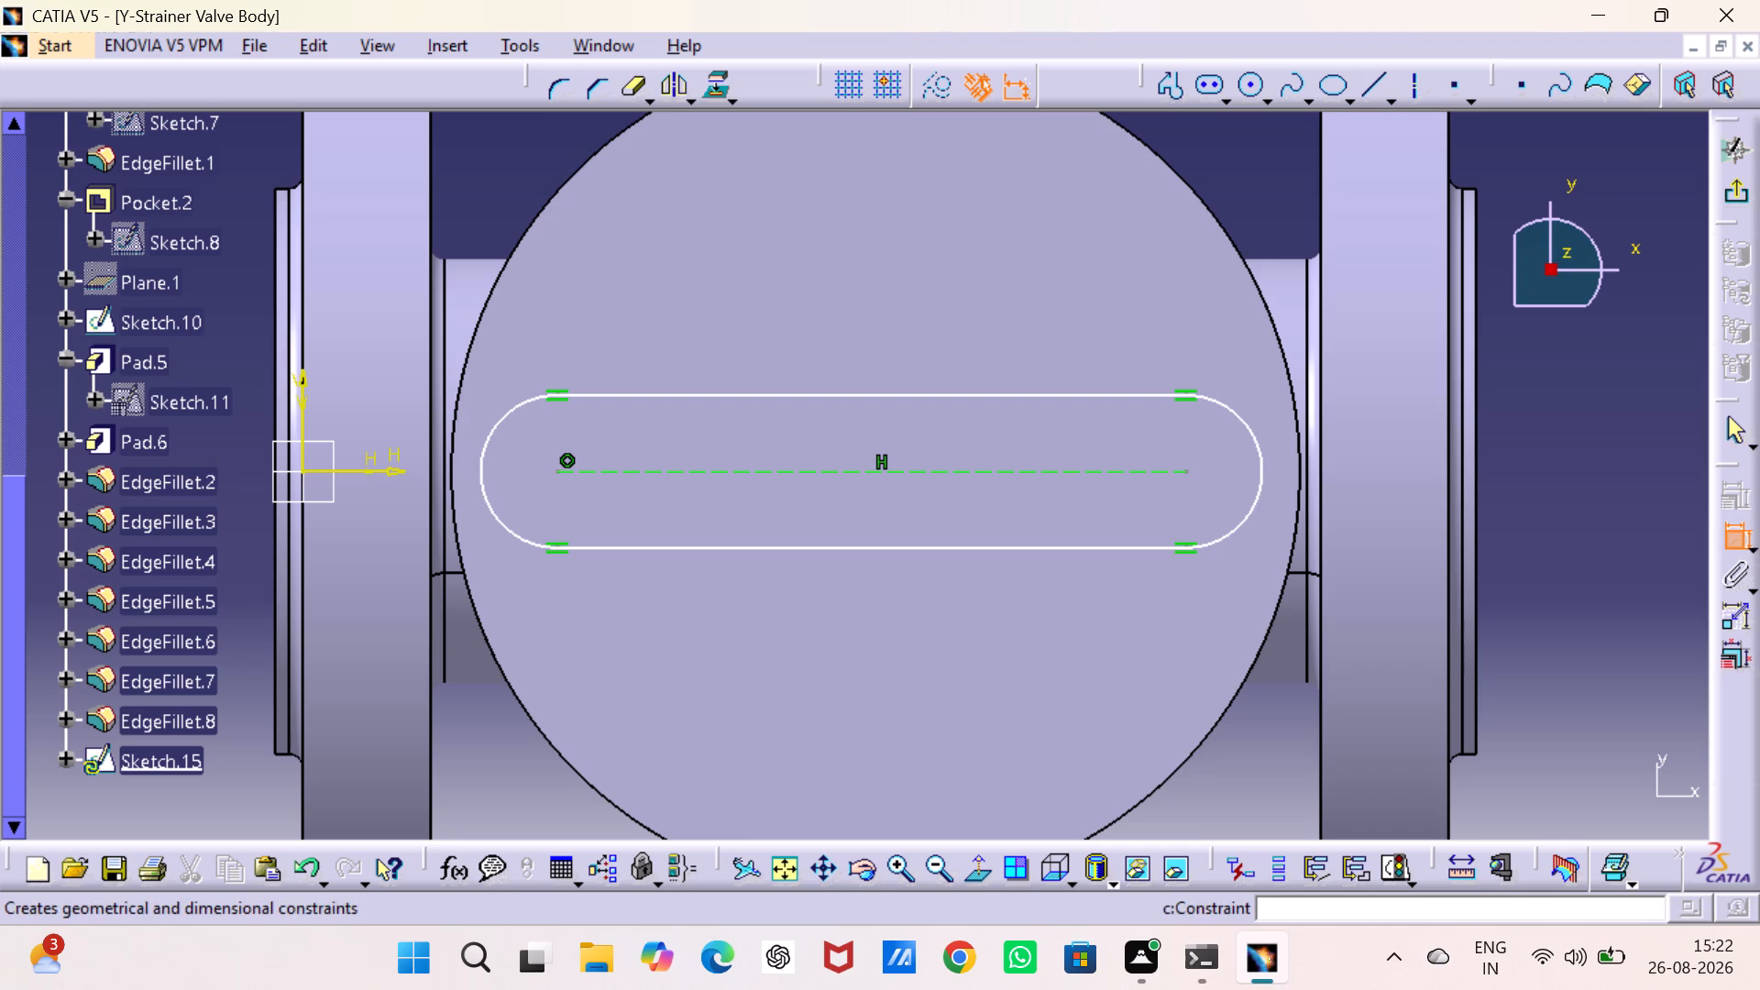
drag(1055, 475, 1031, 534)
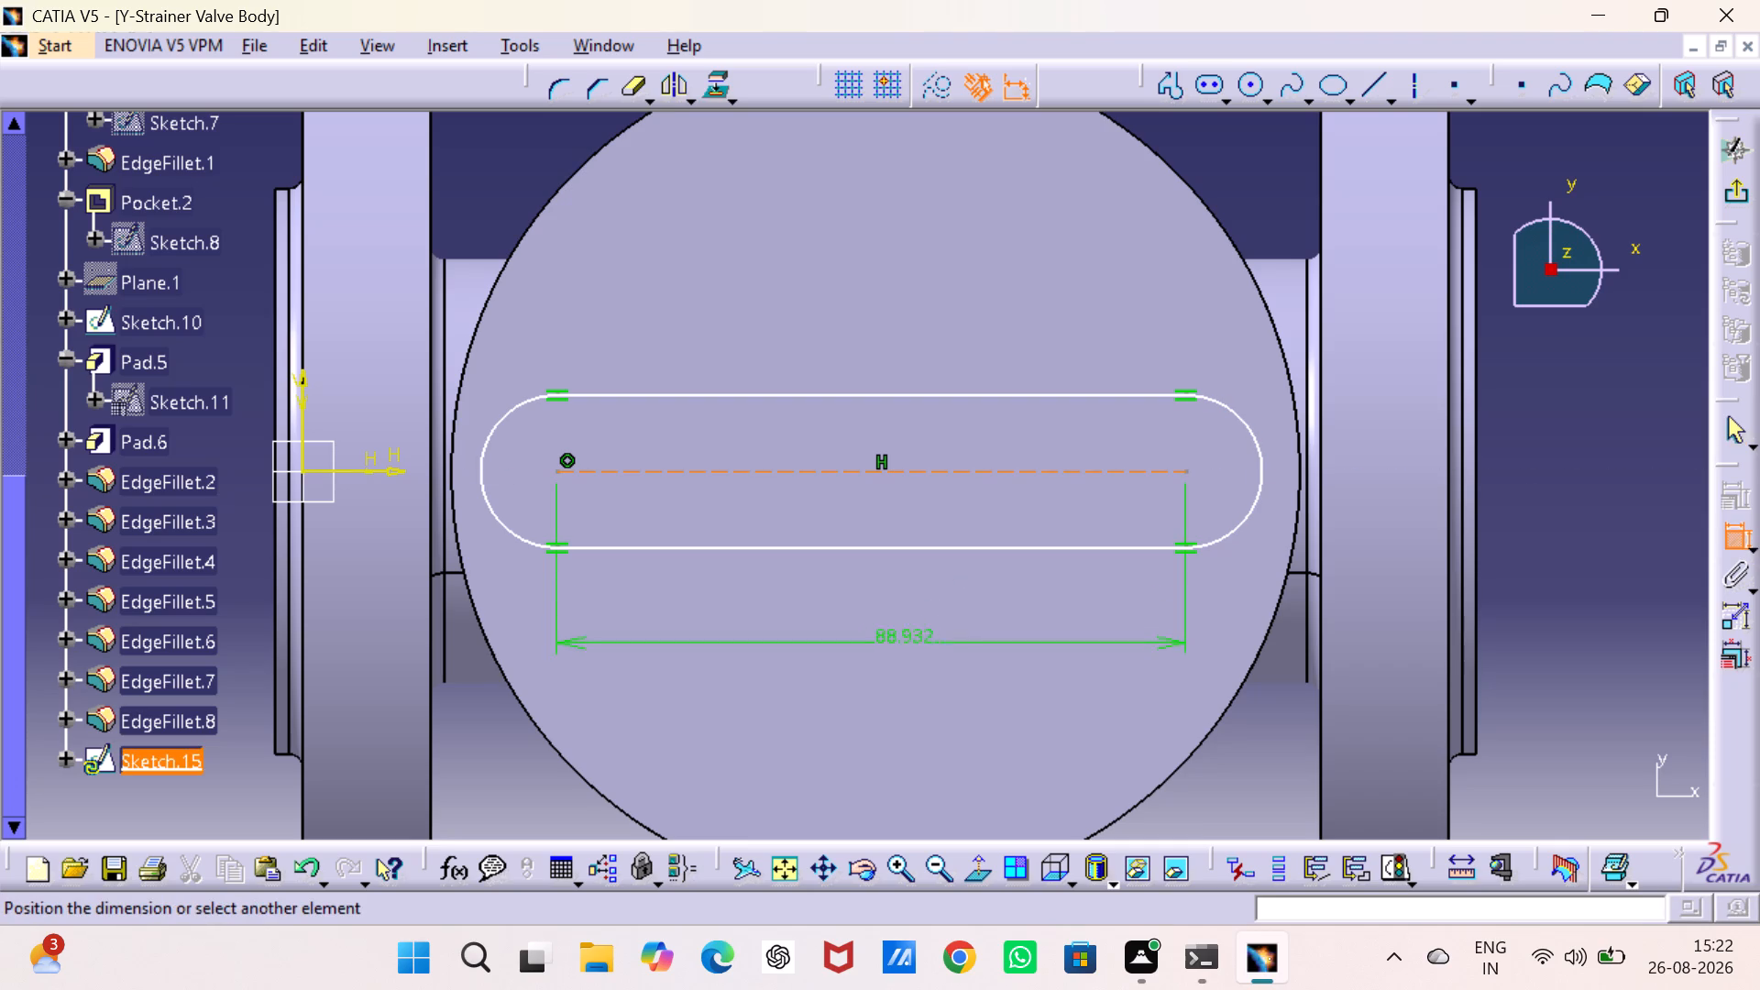
click(887, 636)
triple_click(893, 633)
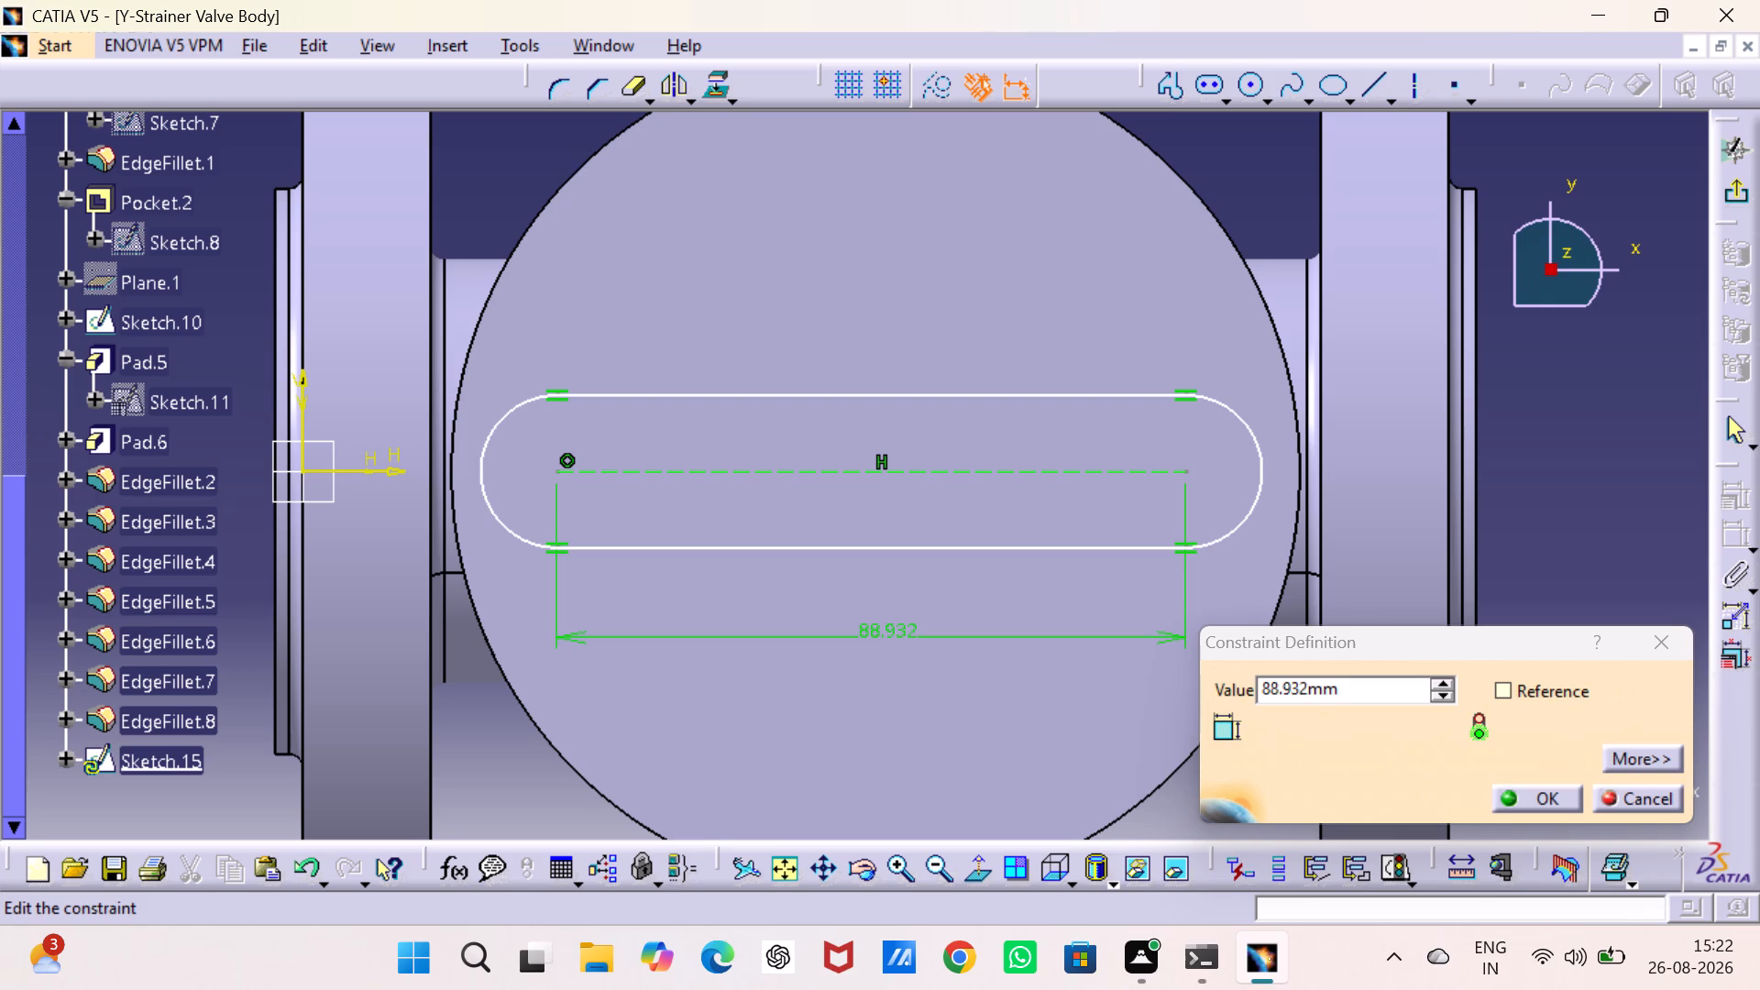
text(36)
key(Return)
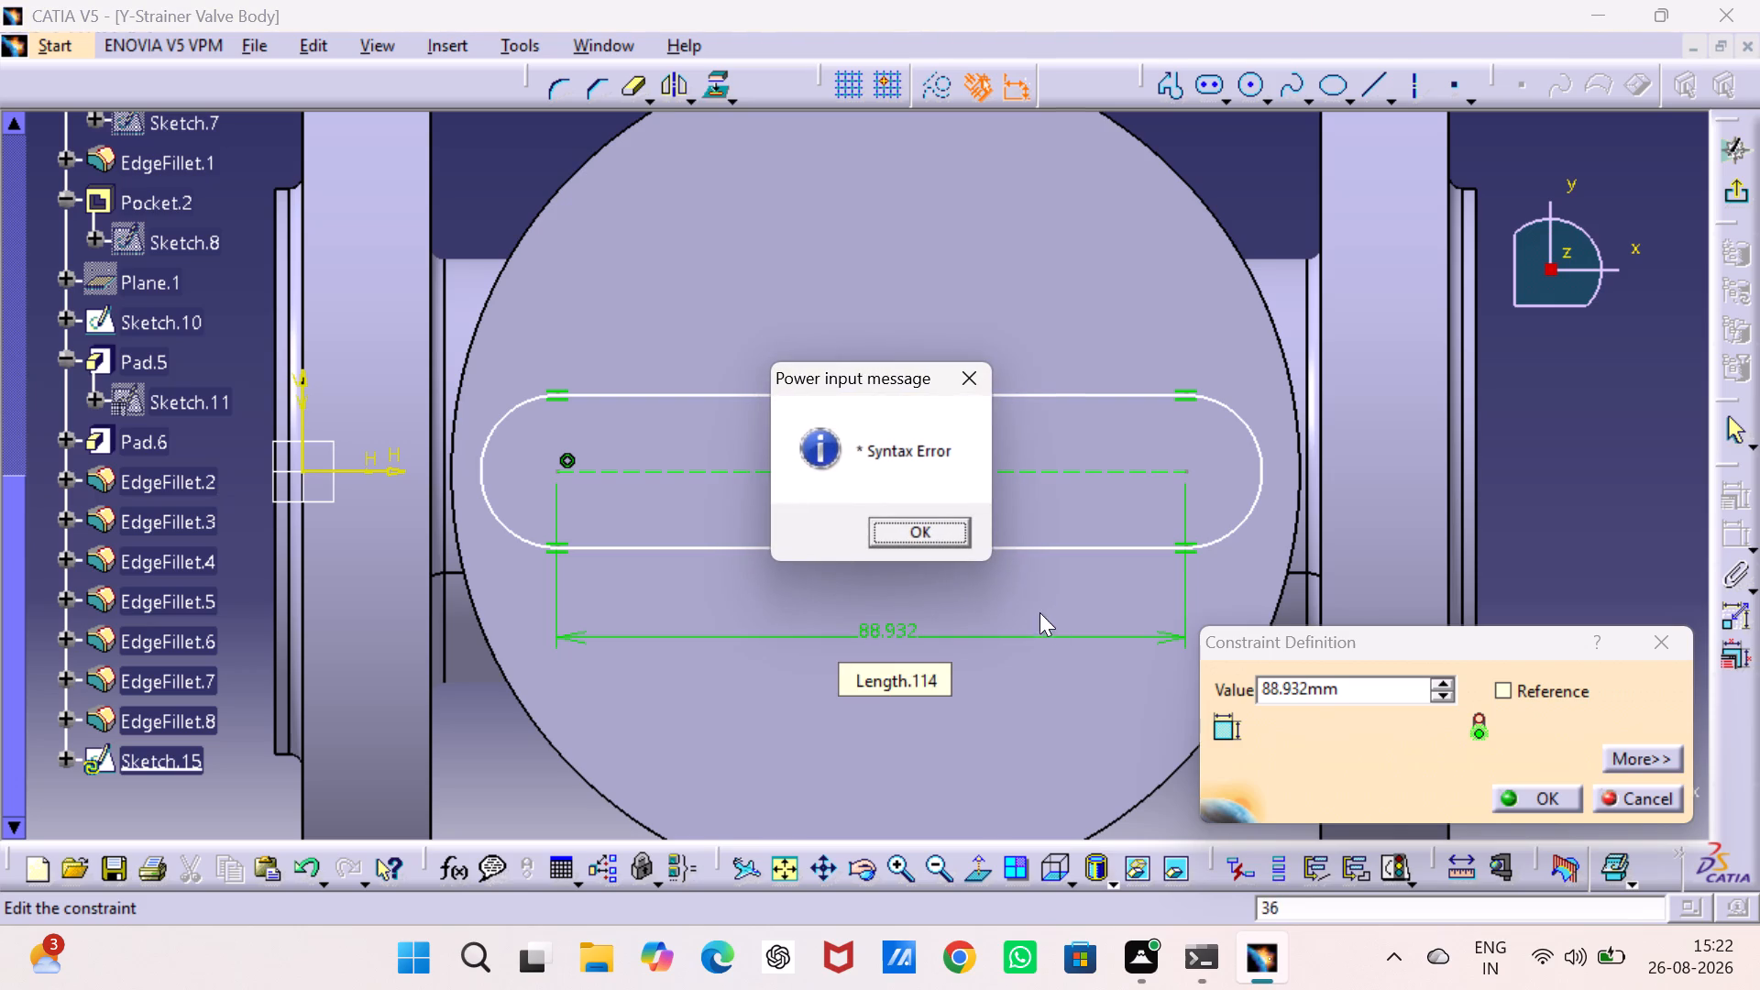
click(897, 522)
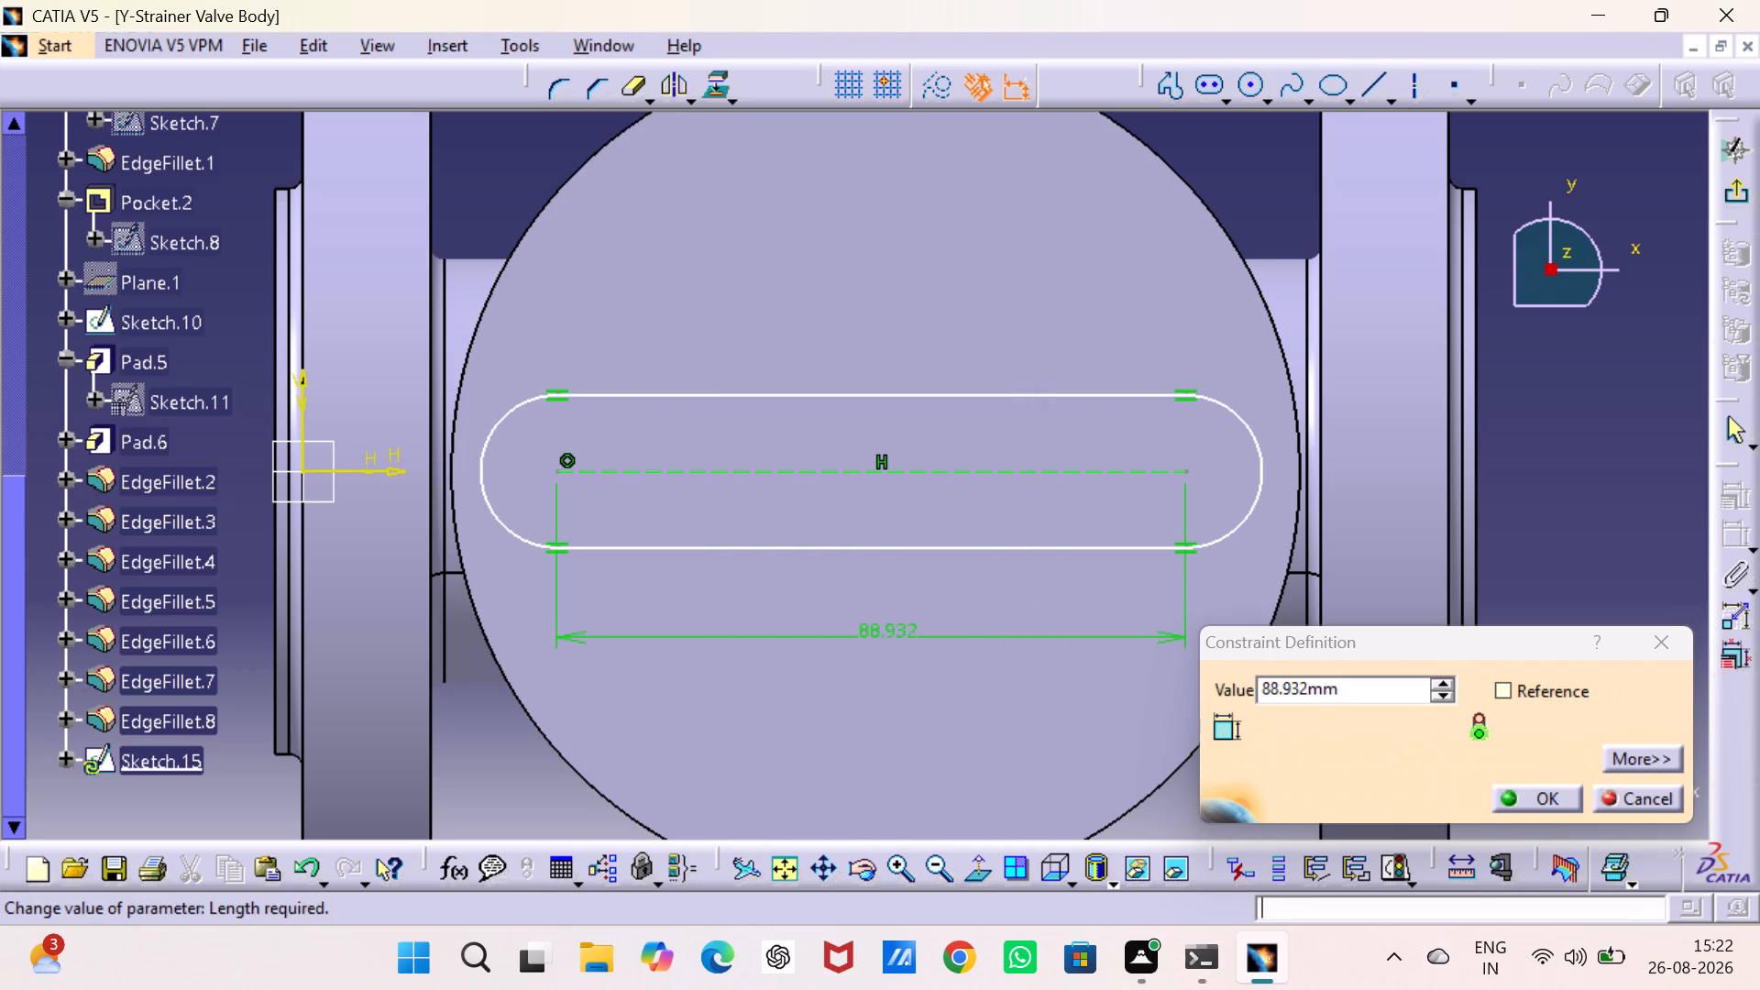
double_click(1379, 698)
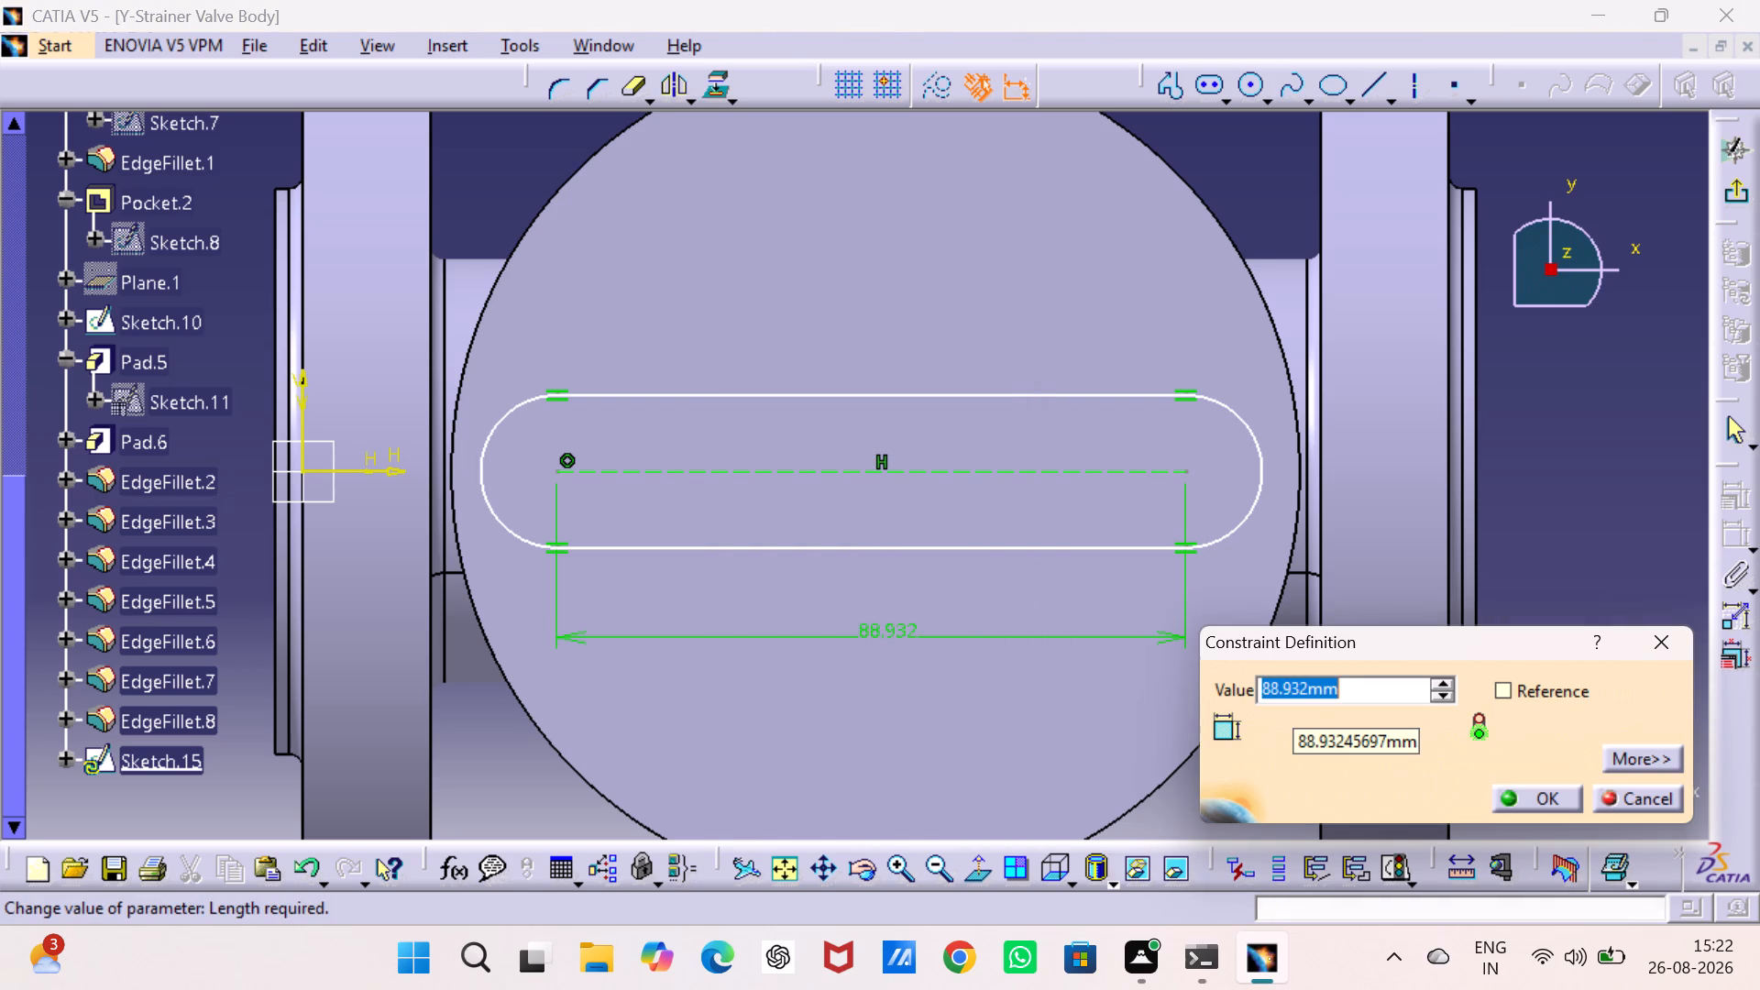
key(3)
key(6)
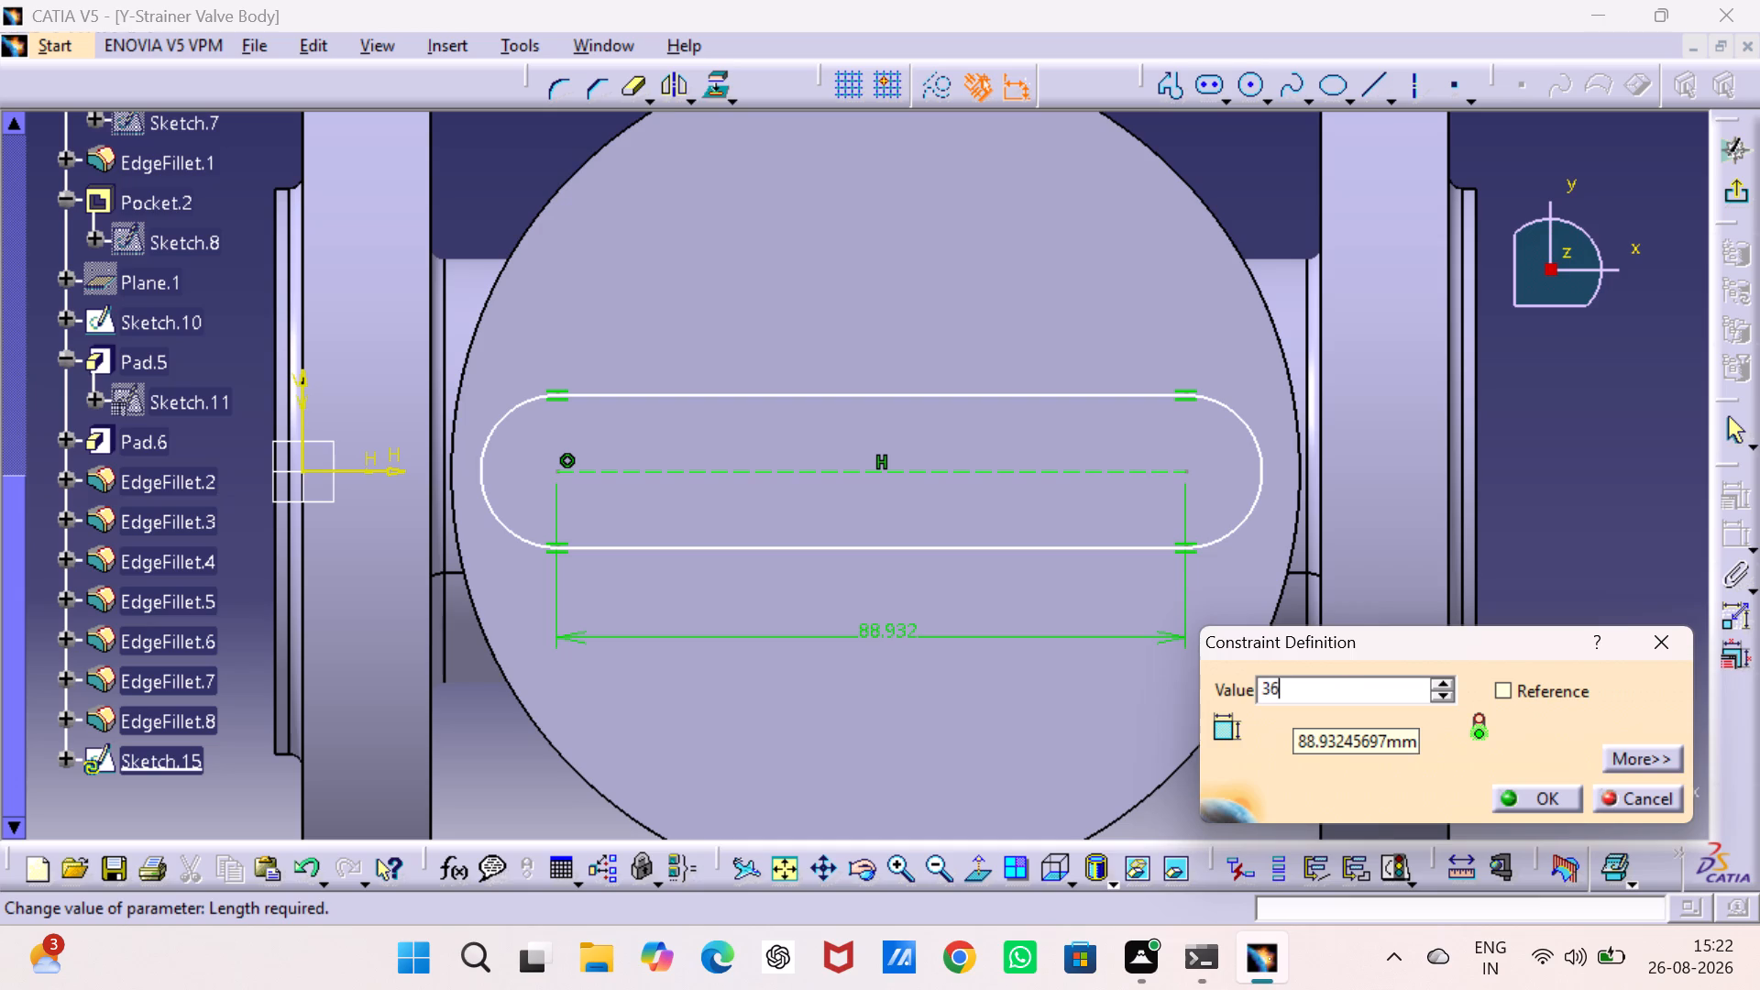
key(Return)
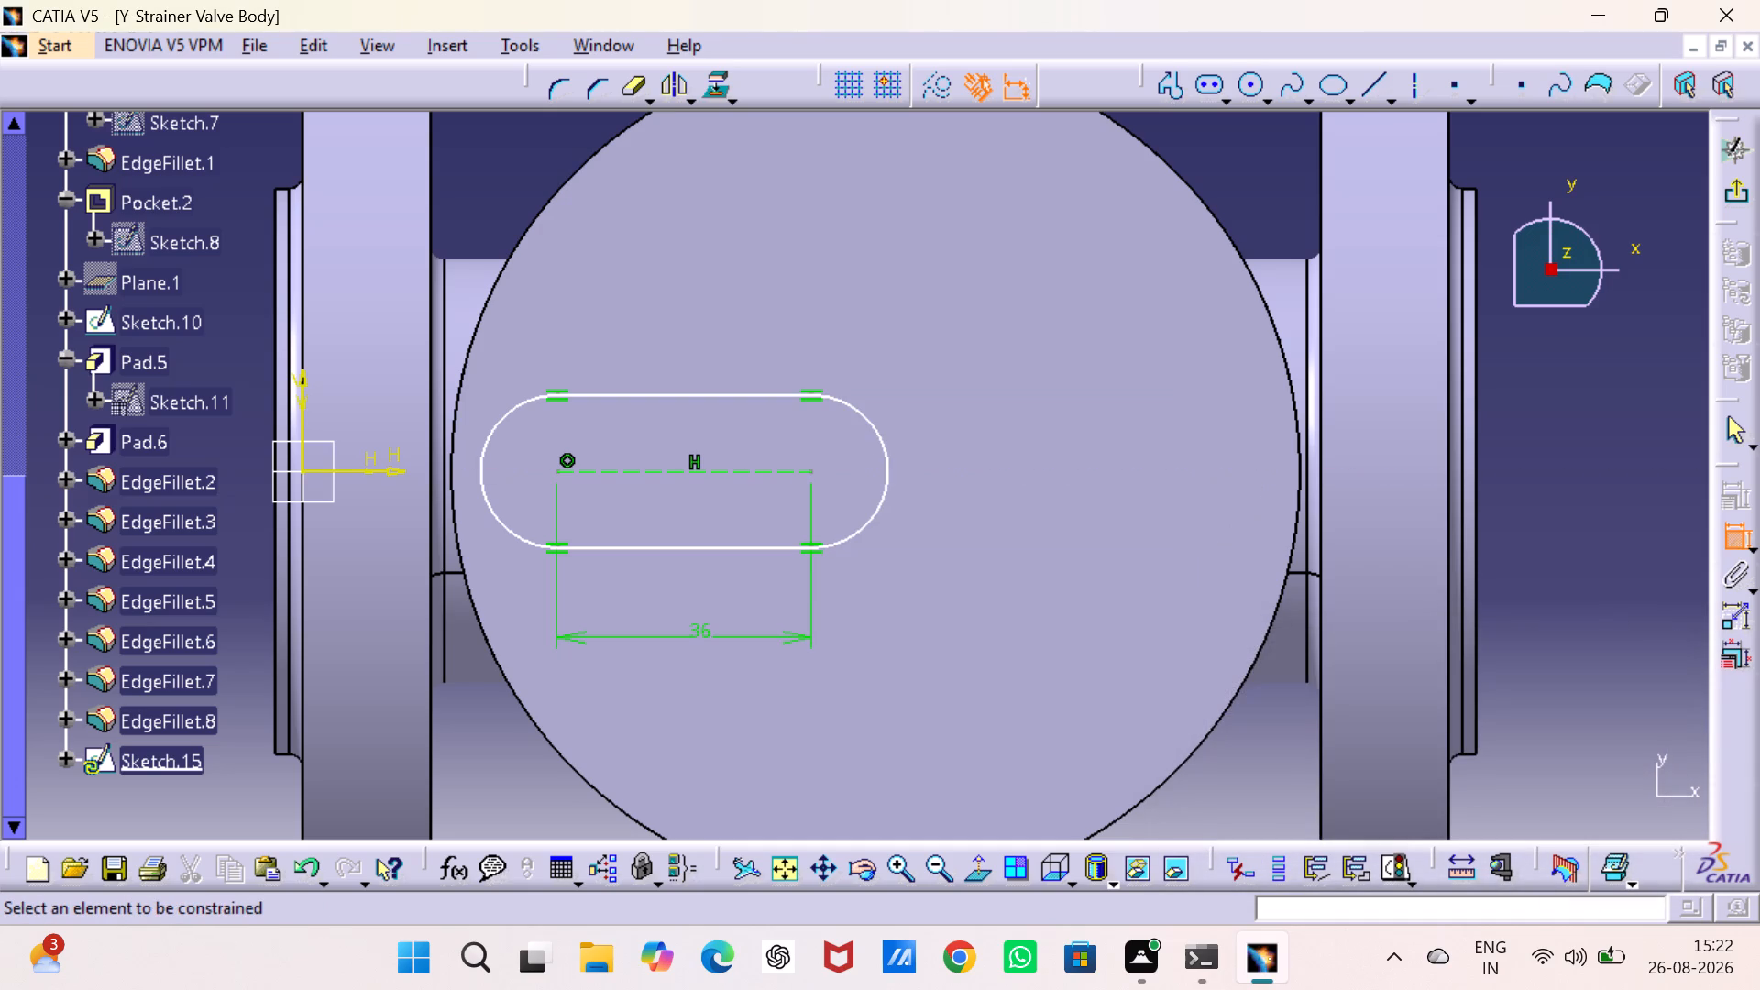
click(1569, 517)
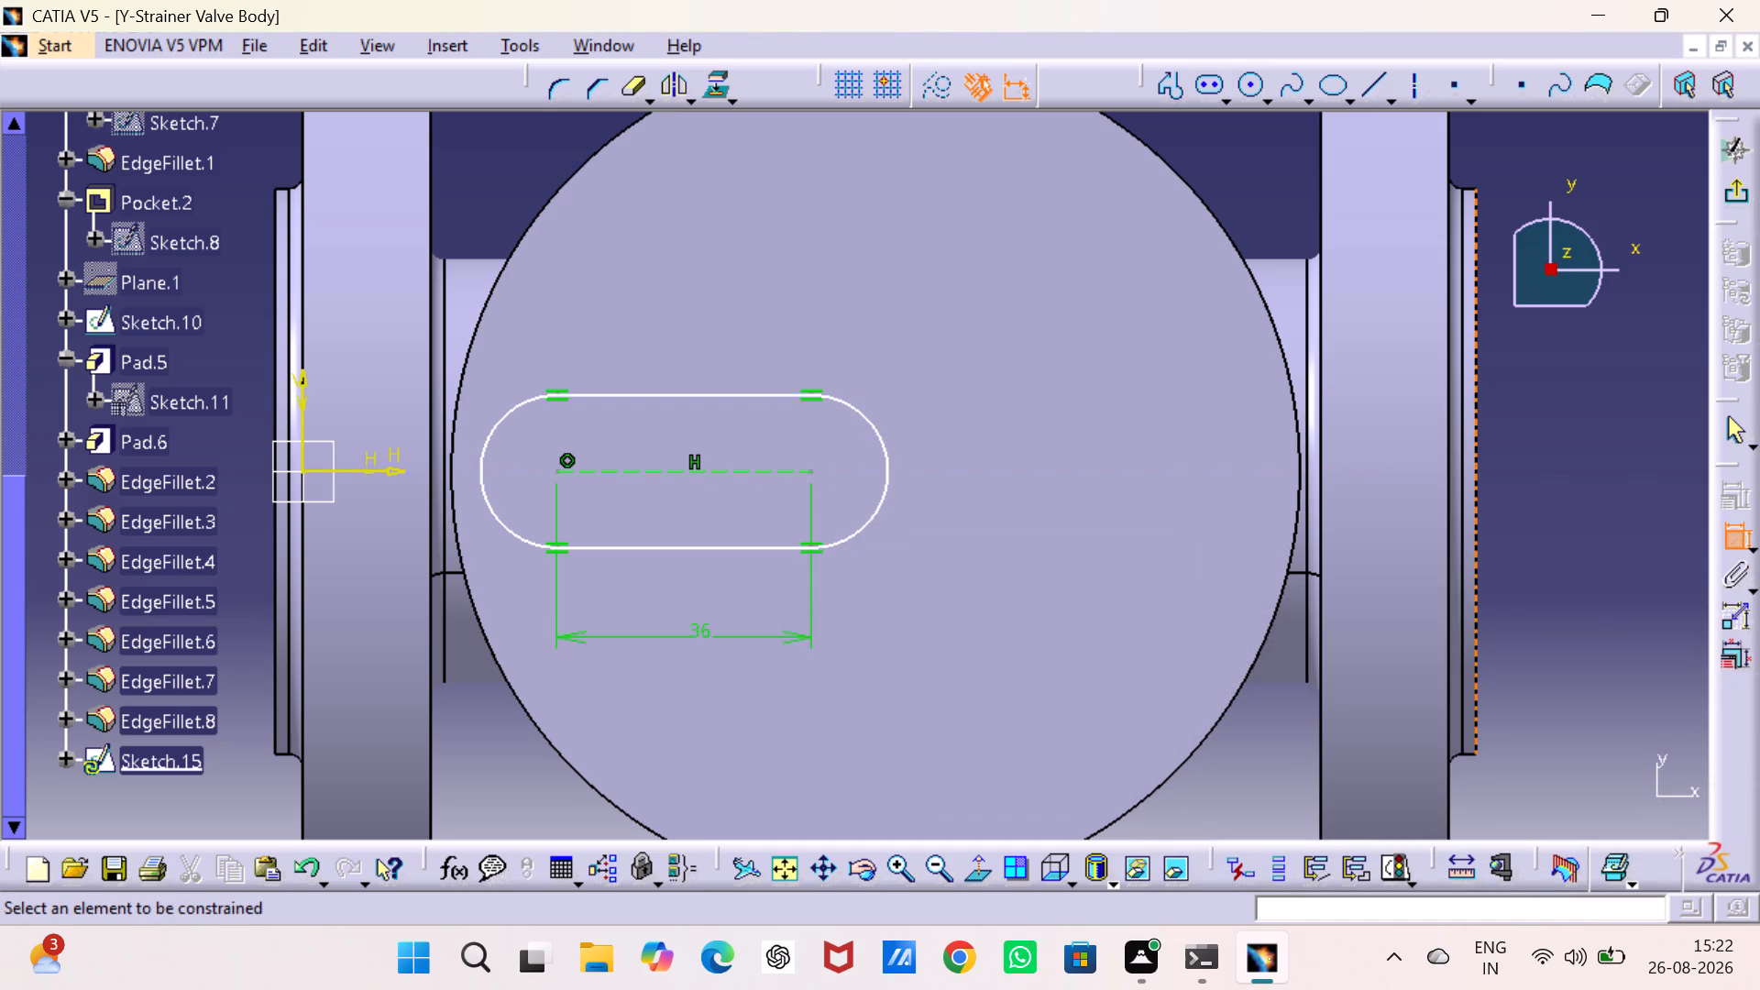
key(Escape)
key(Escape)
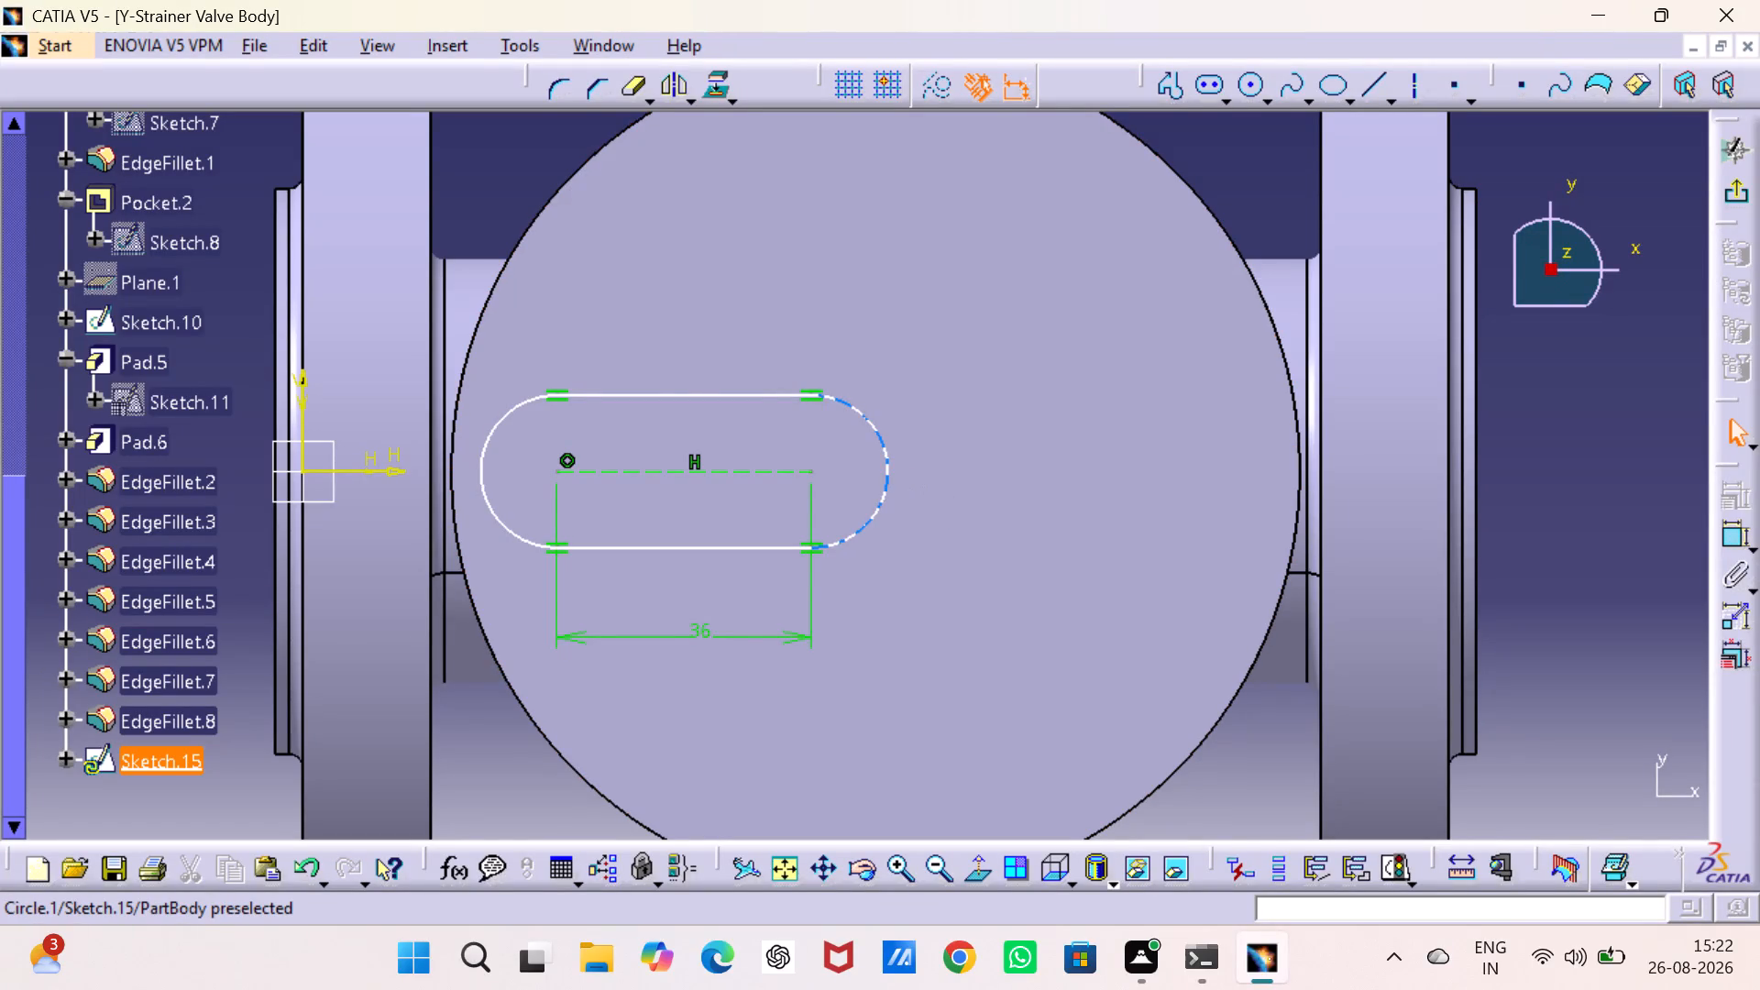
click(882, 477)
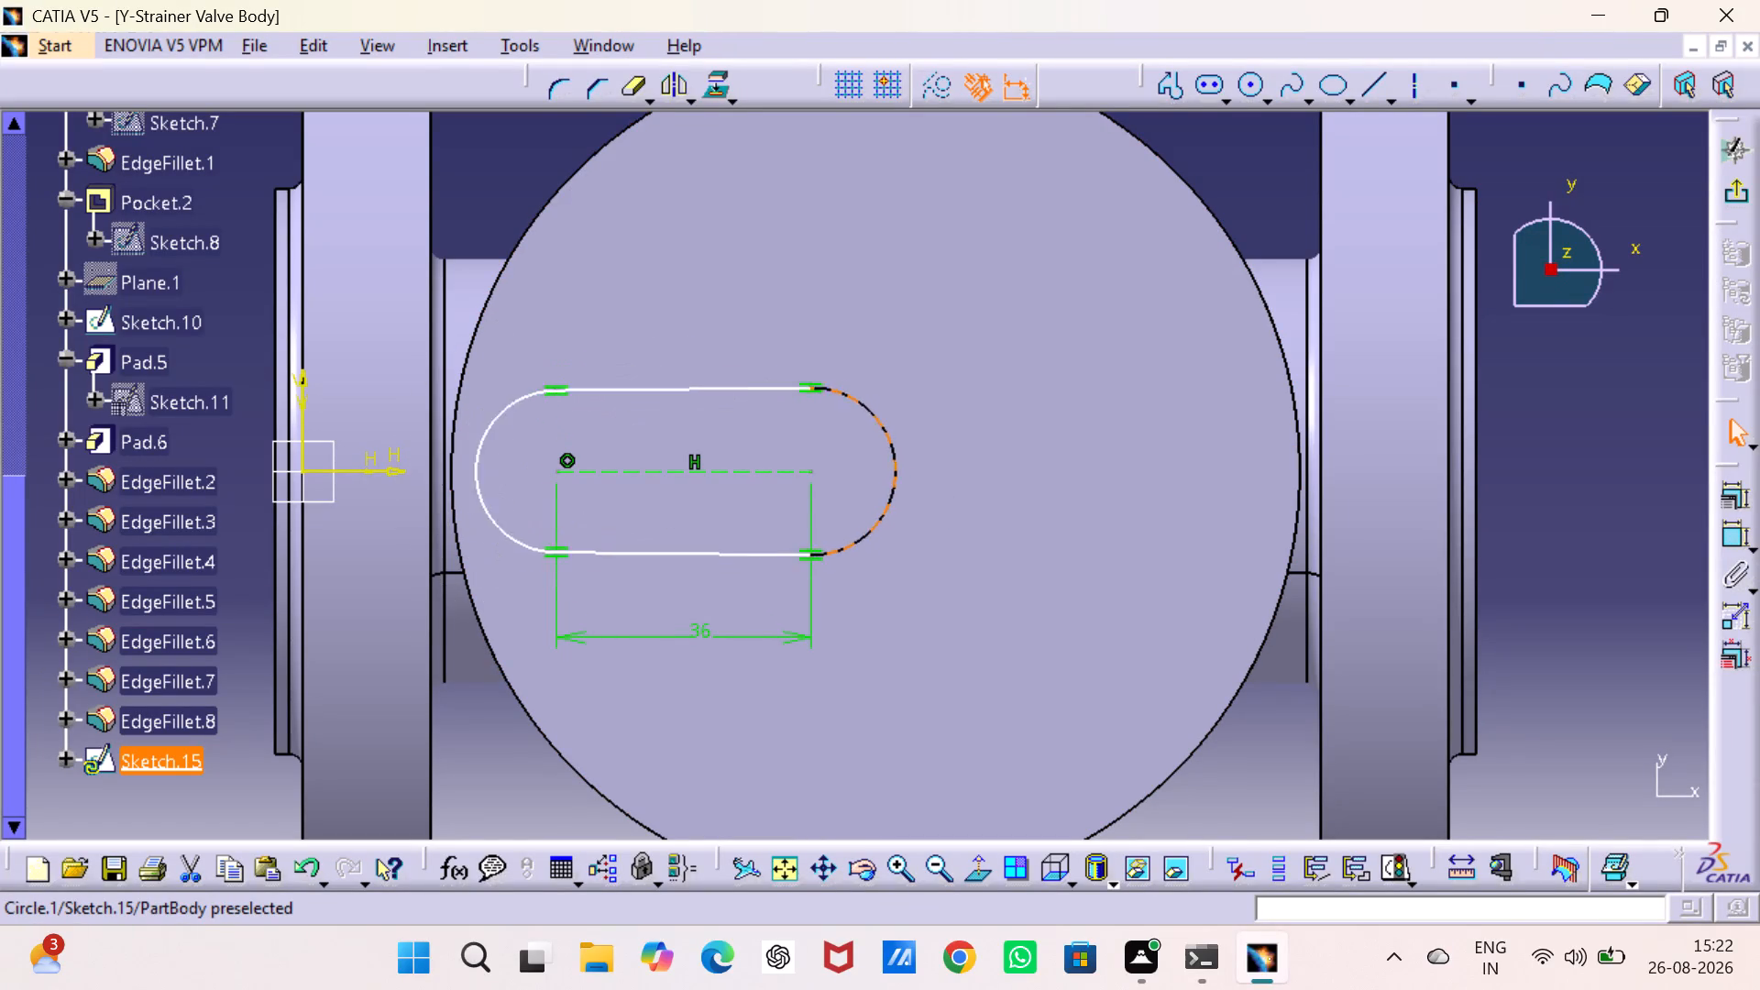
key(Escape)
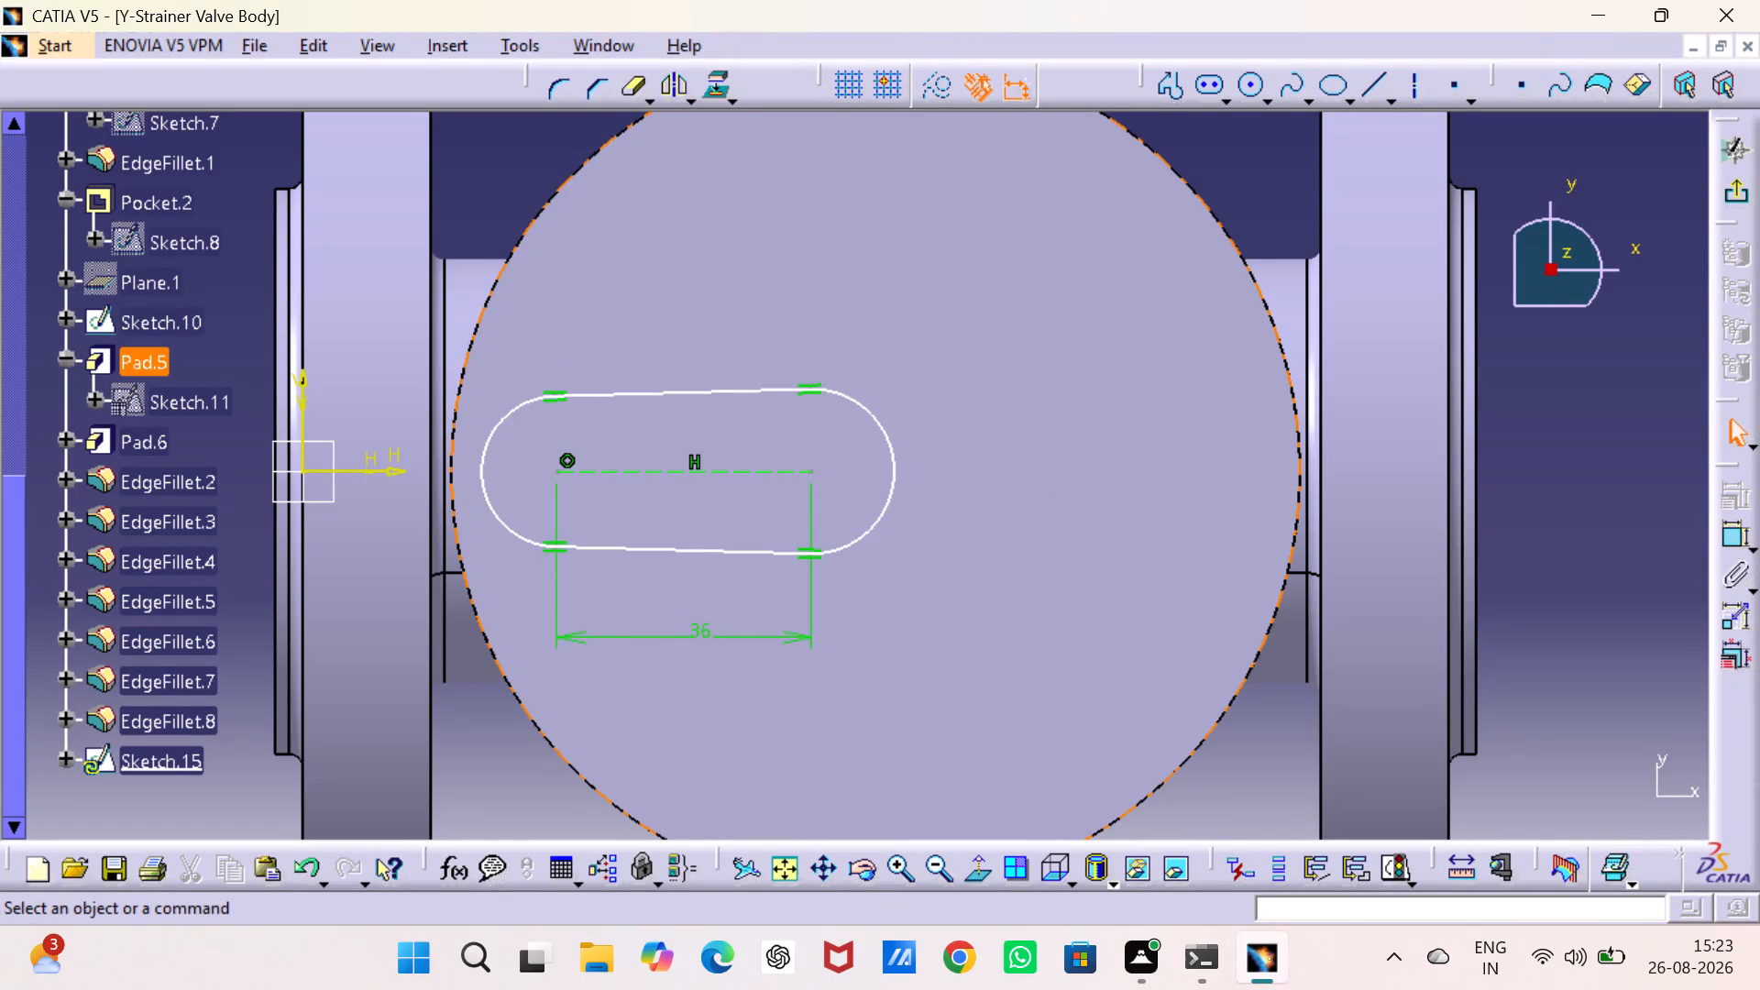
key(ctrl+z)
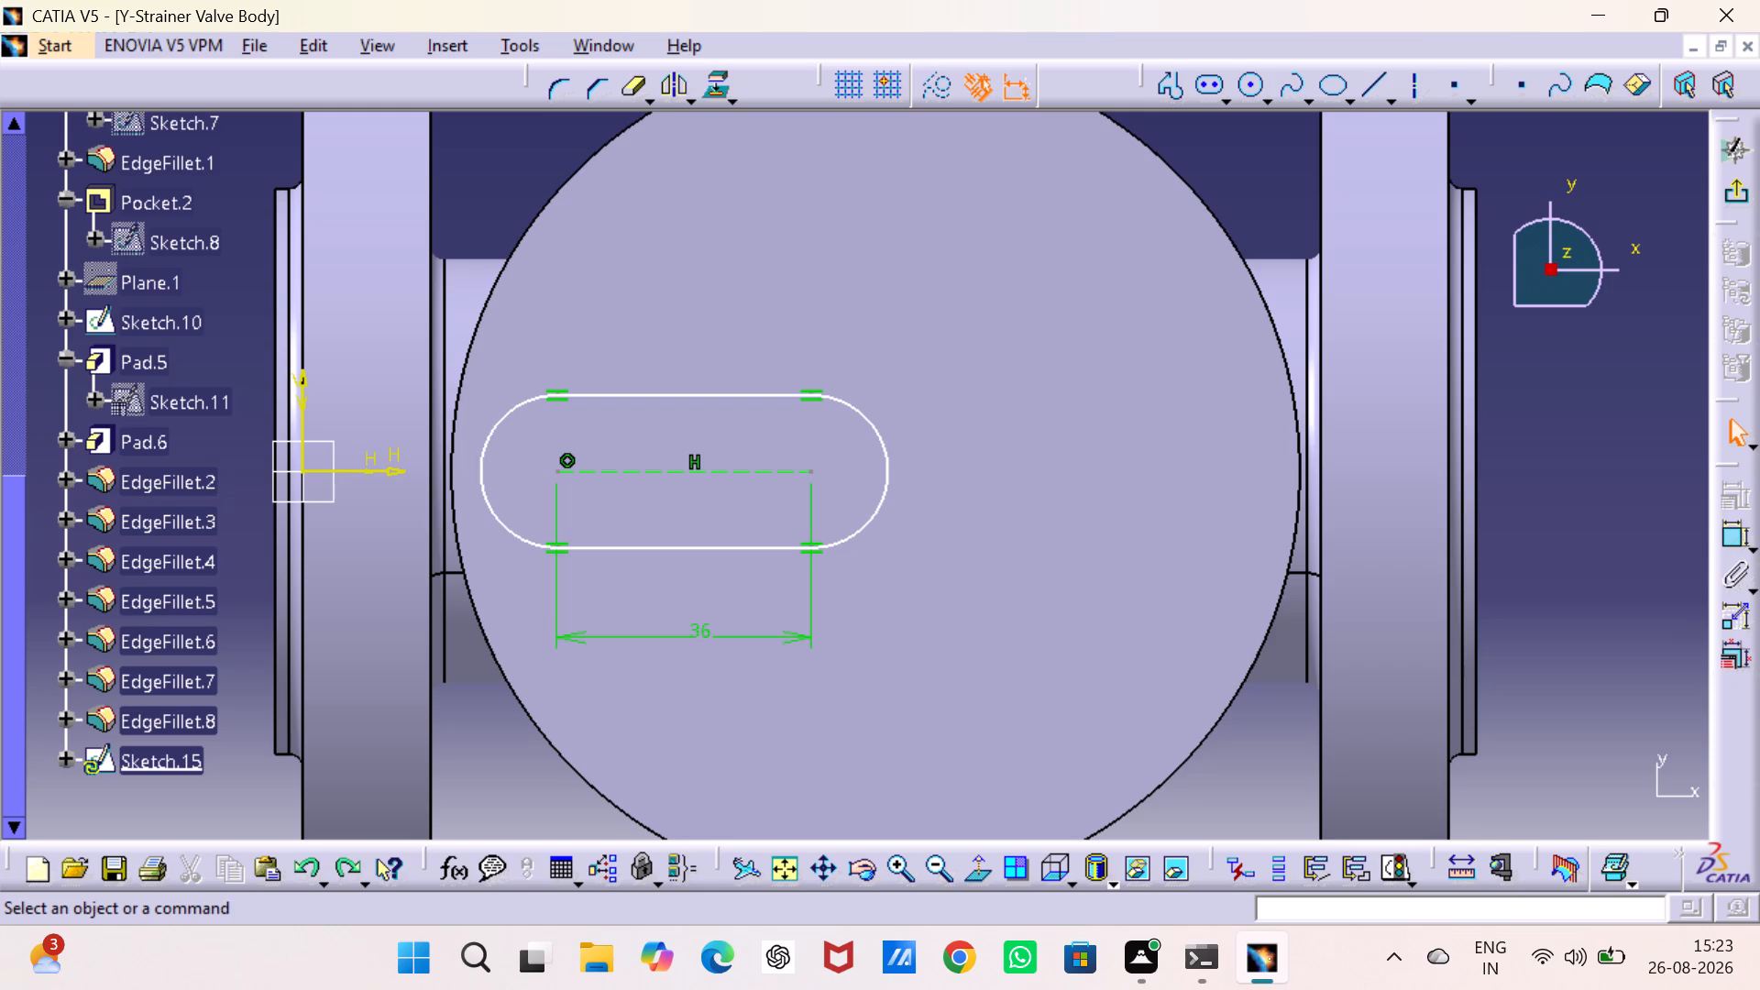
Dimension the radius of the elongated hole's end arc farther from the origin and set it to 20 mm.
click(1728, 529)
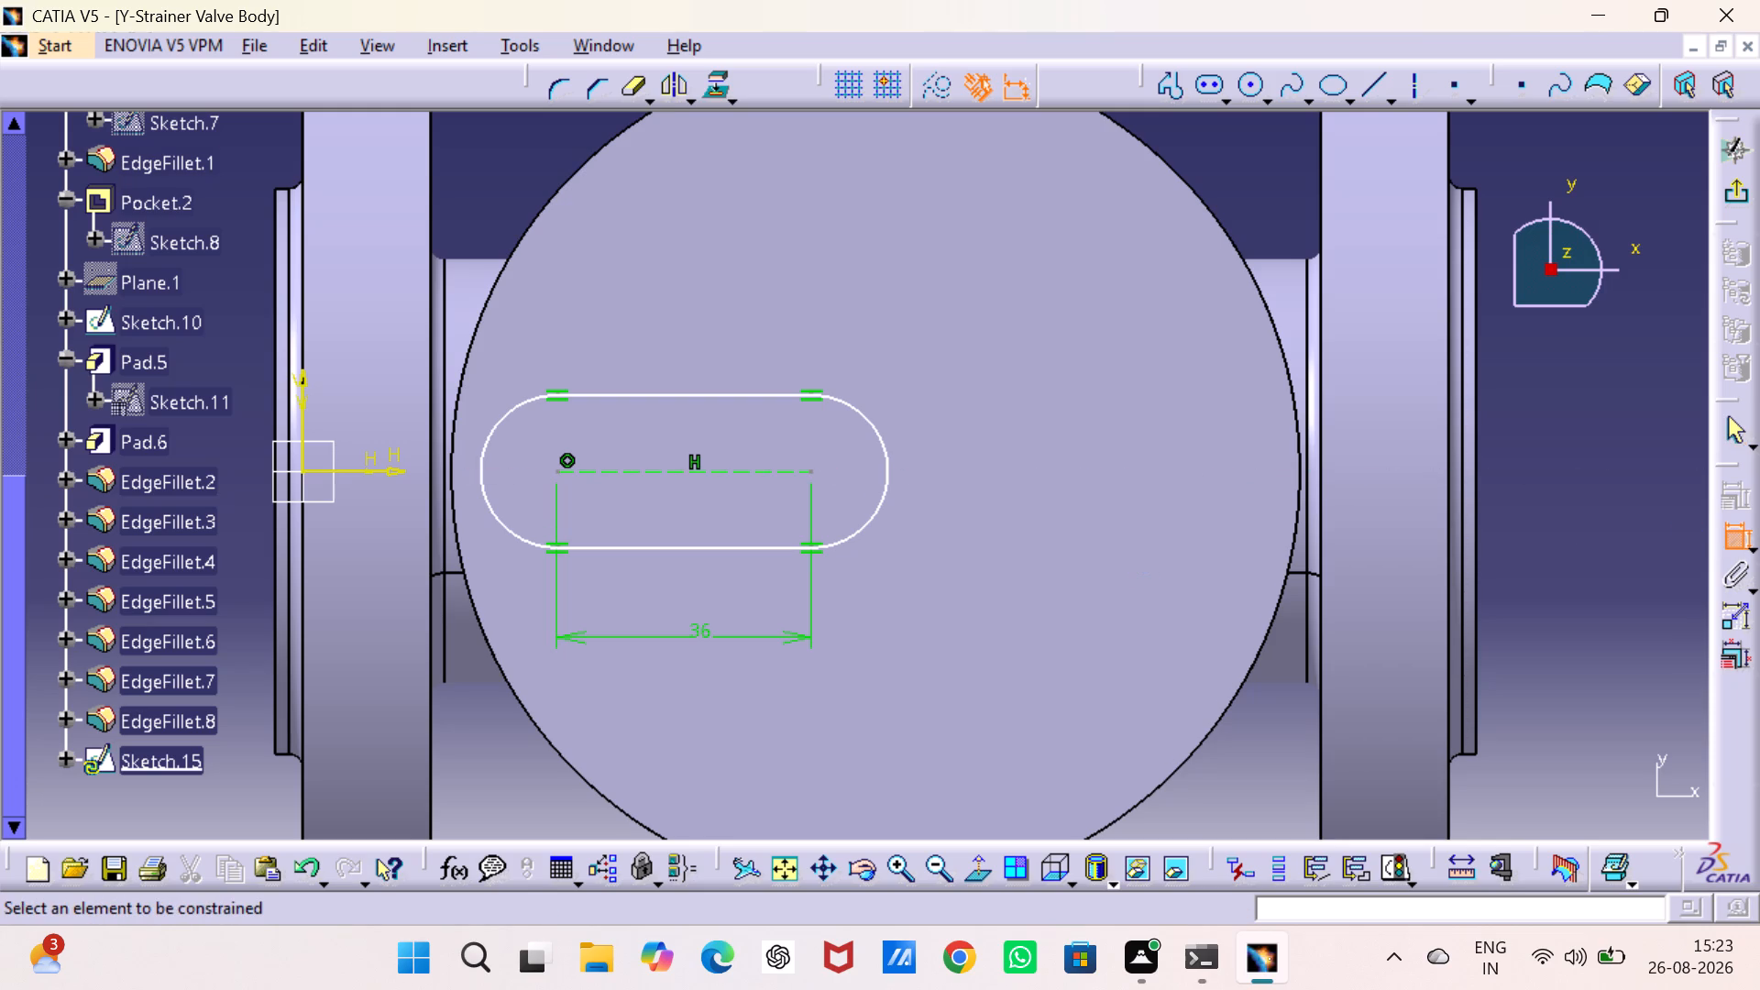
click(880, 434)
click(934, 344)
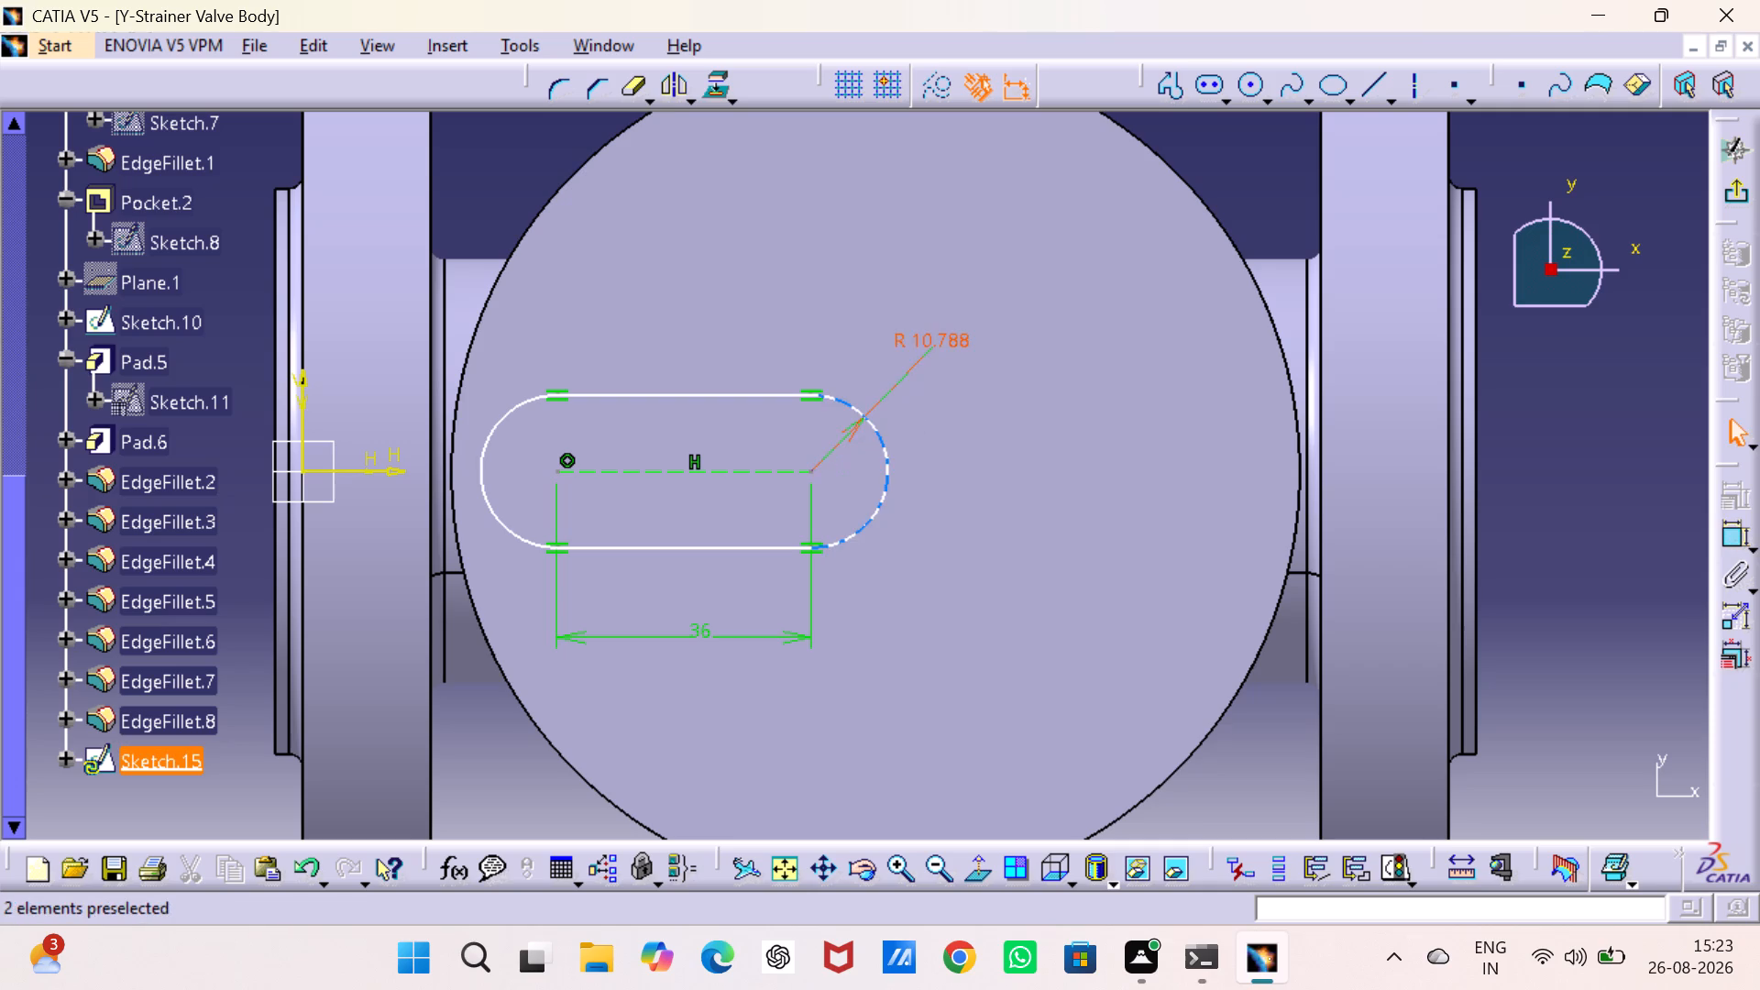
double_click(947, 335)
key(2)
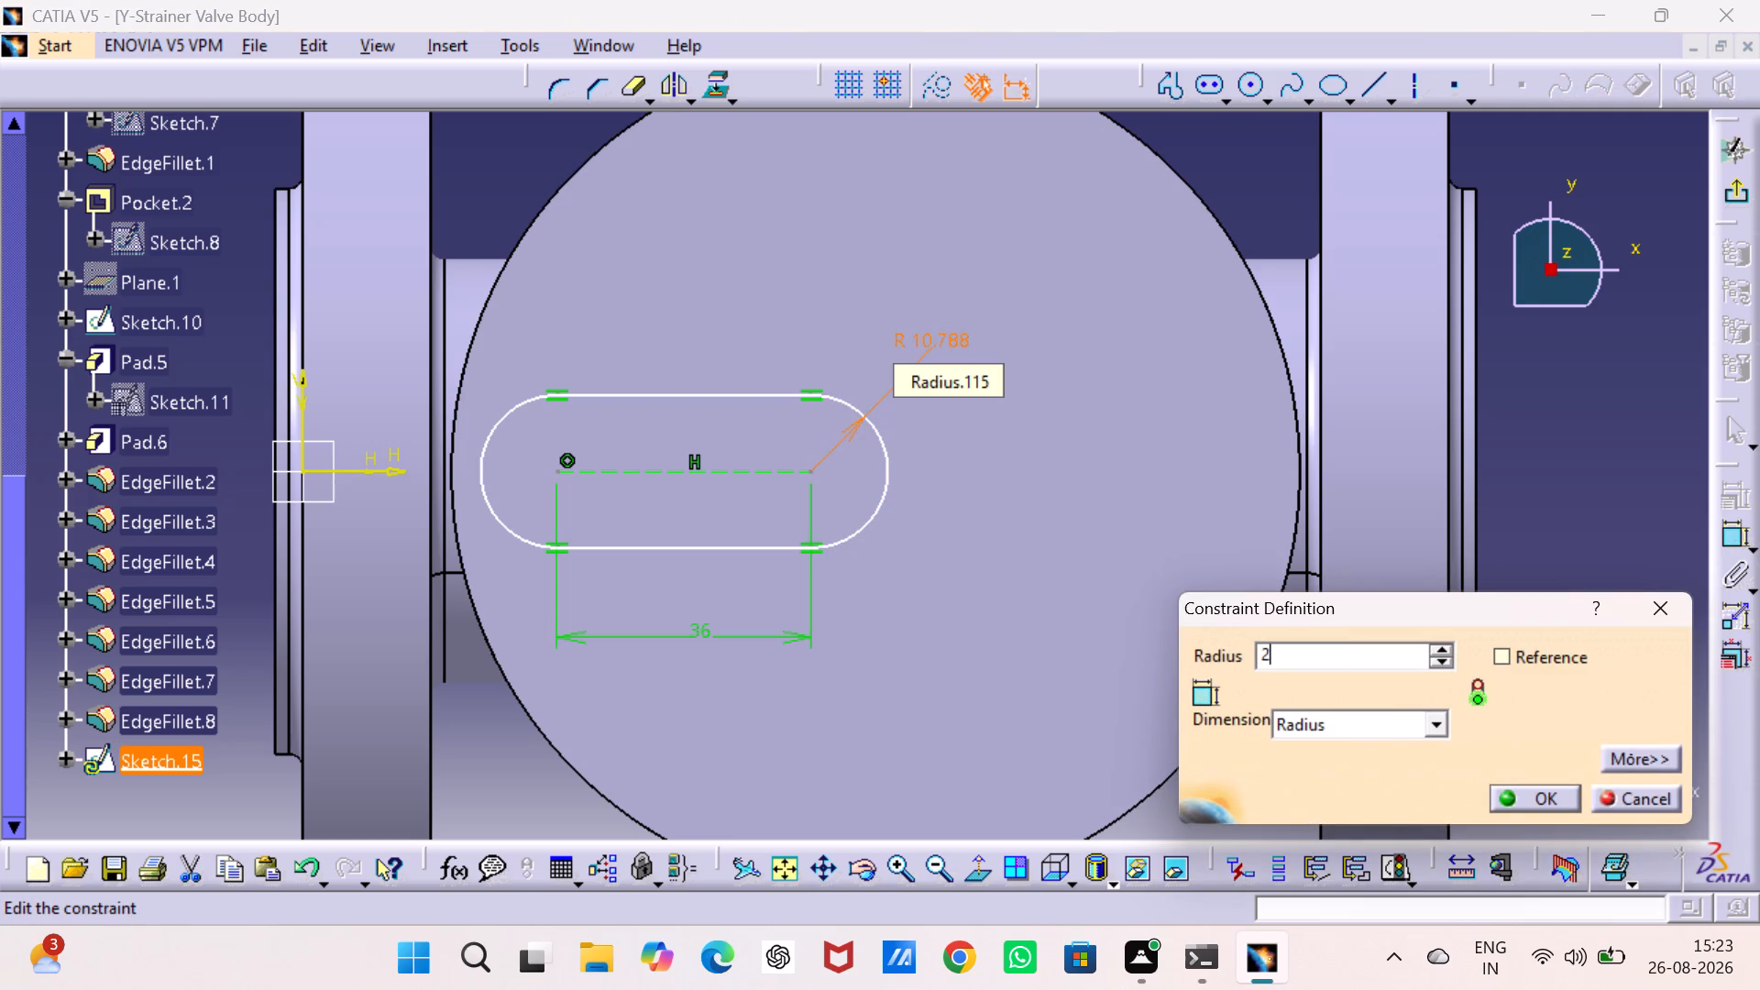
key(0)
key(Return)
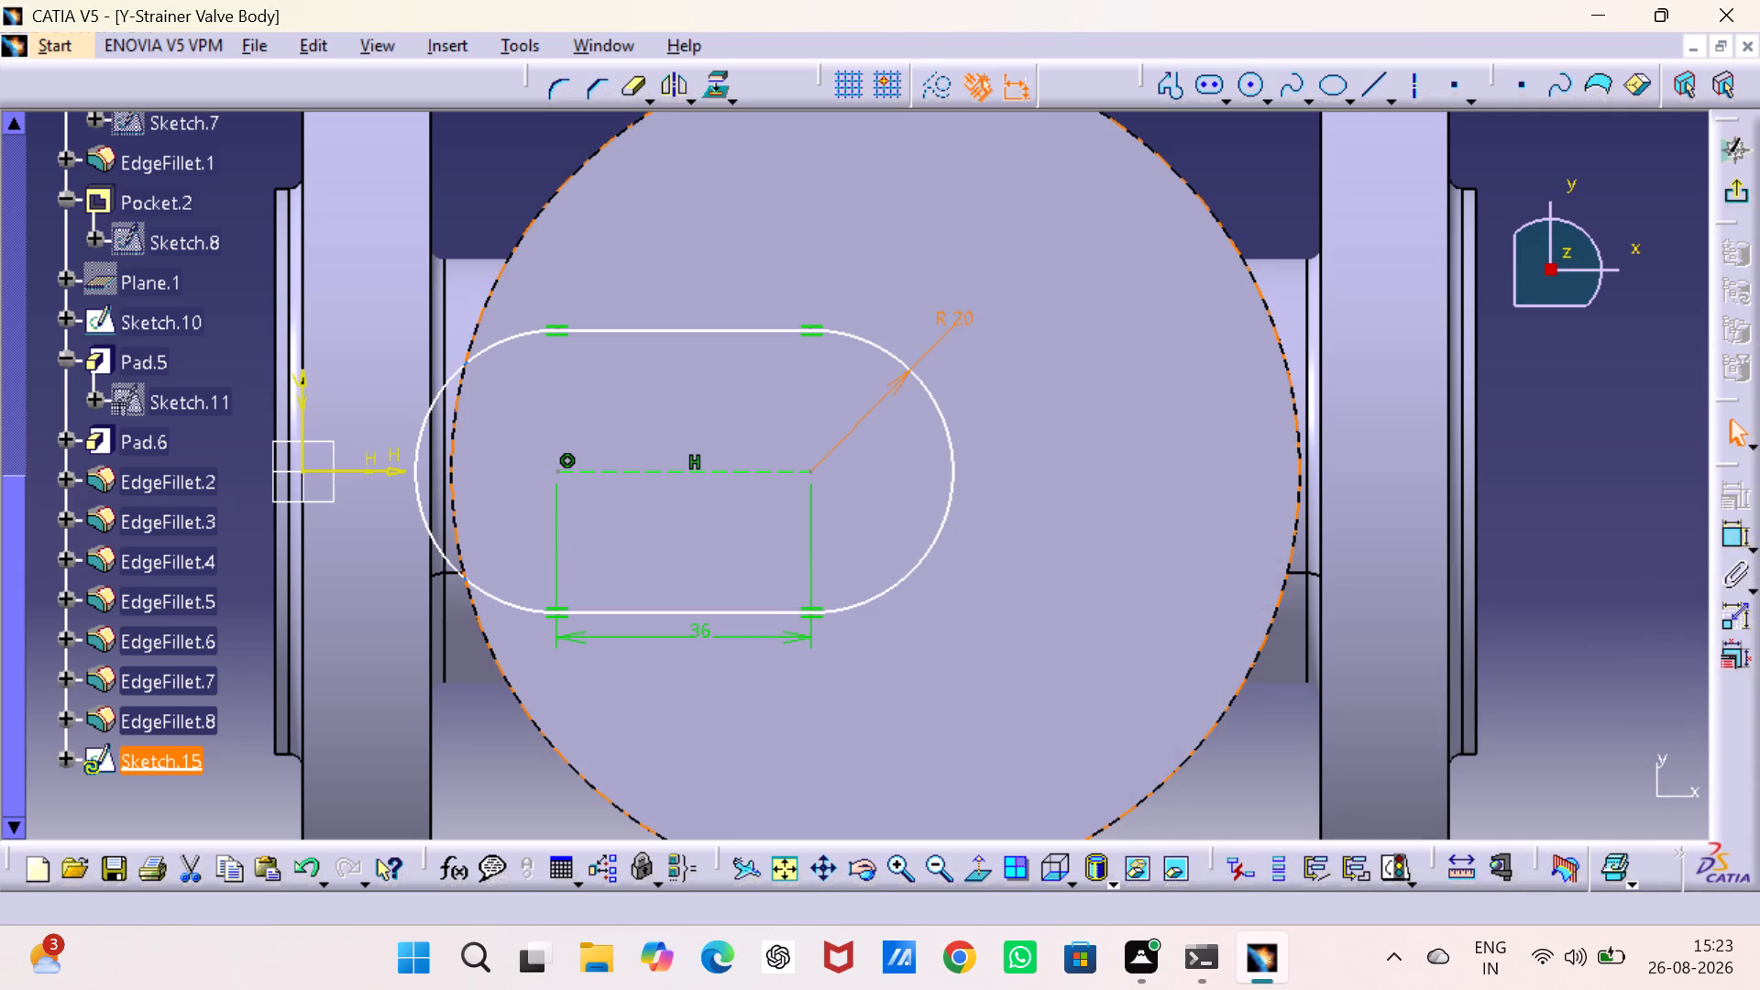
key(Escape)
key(Escape)
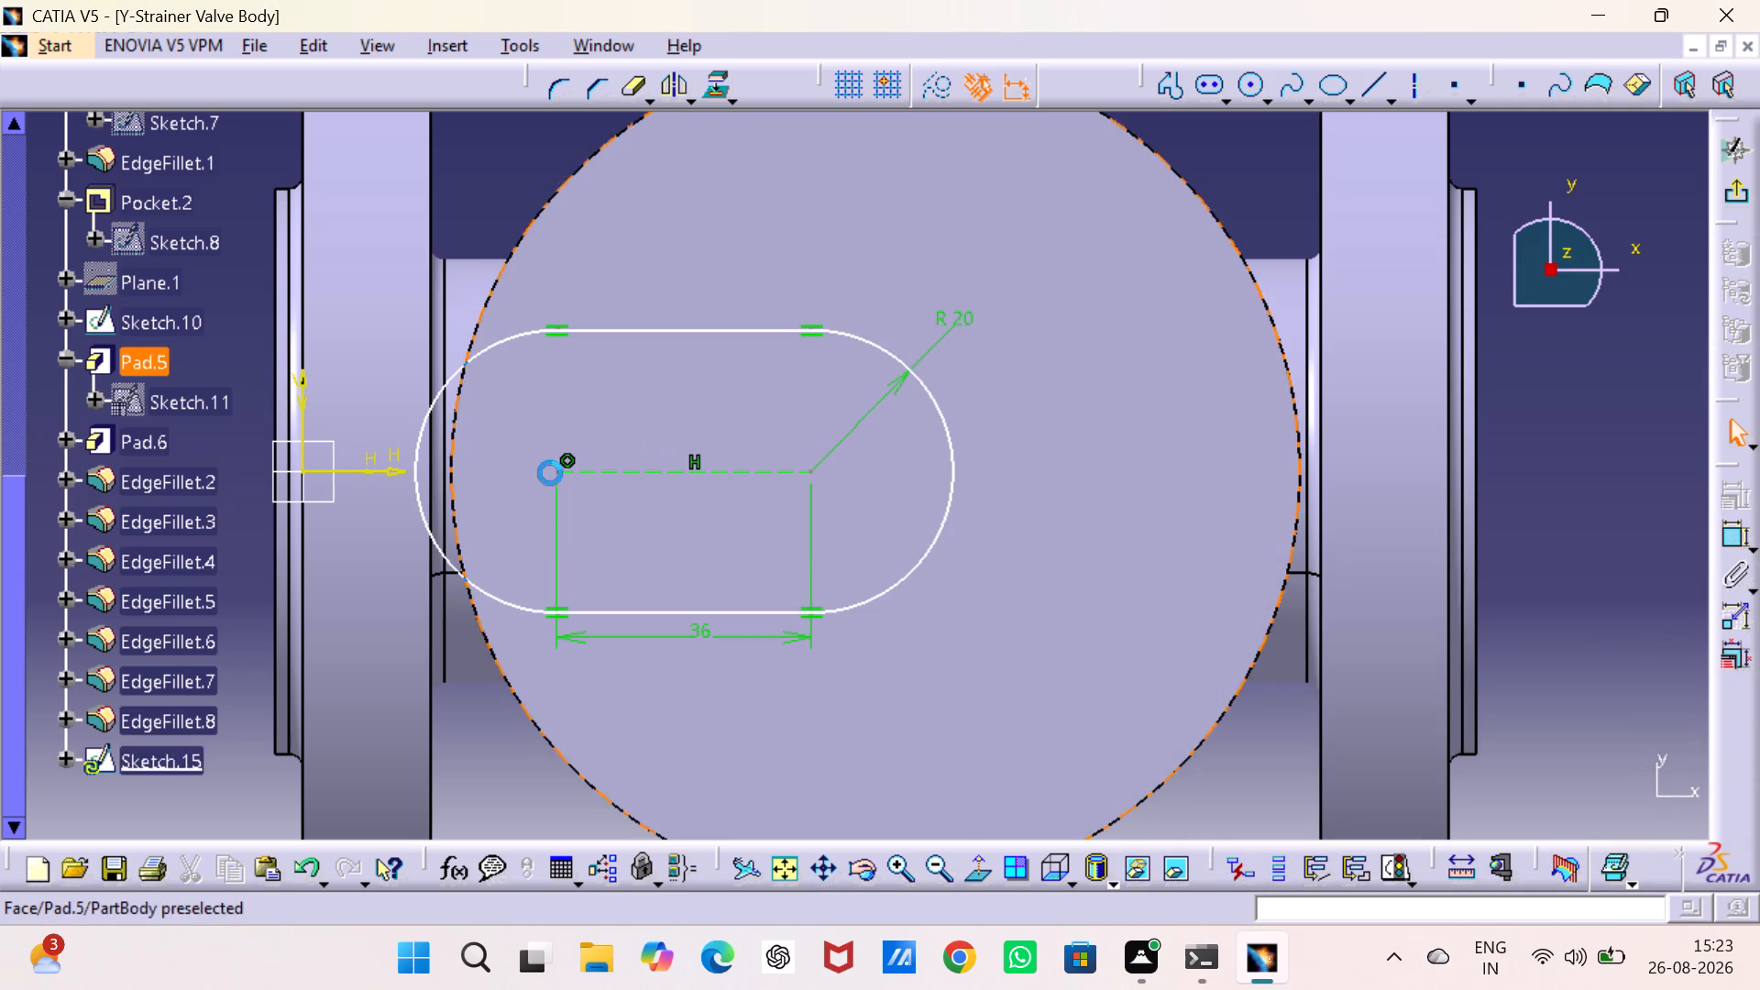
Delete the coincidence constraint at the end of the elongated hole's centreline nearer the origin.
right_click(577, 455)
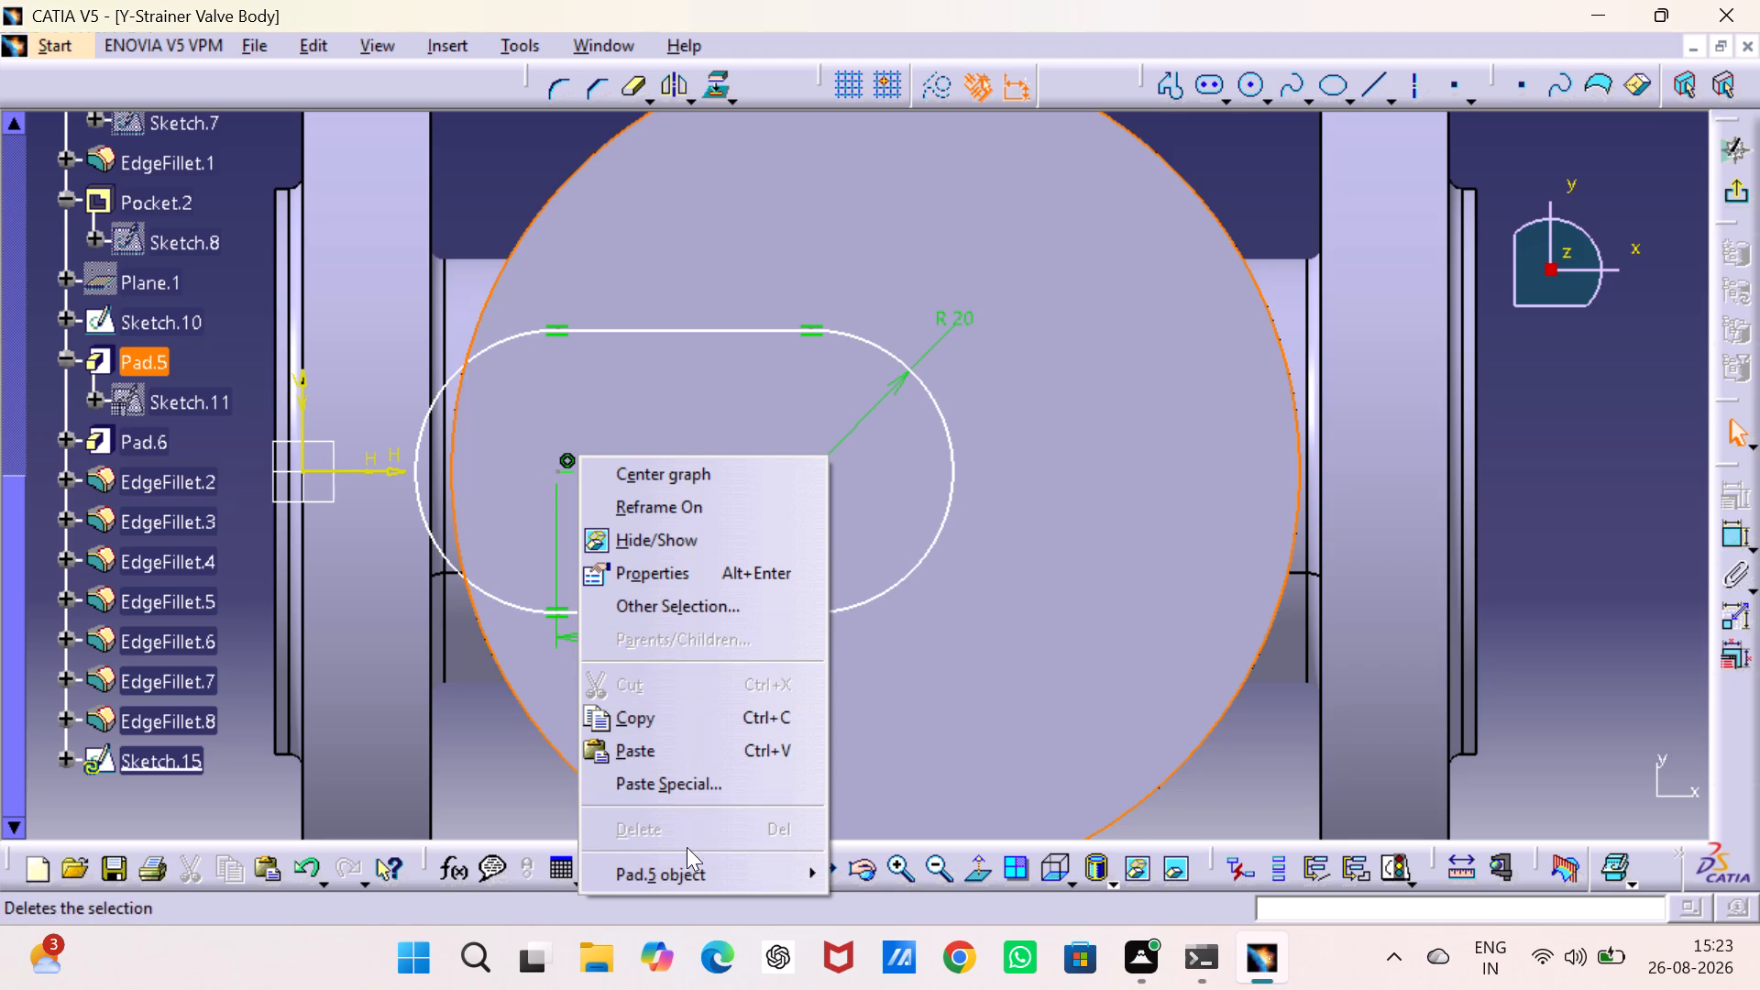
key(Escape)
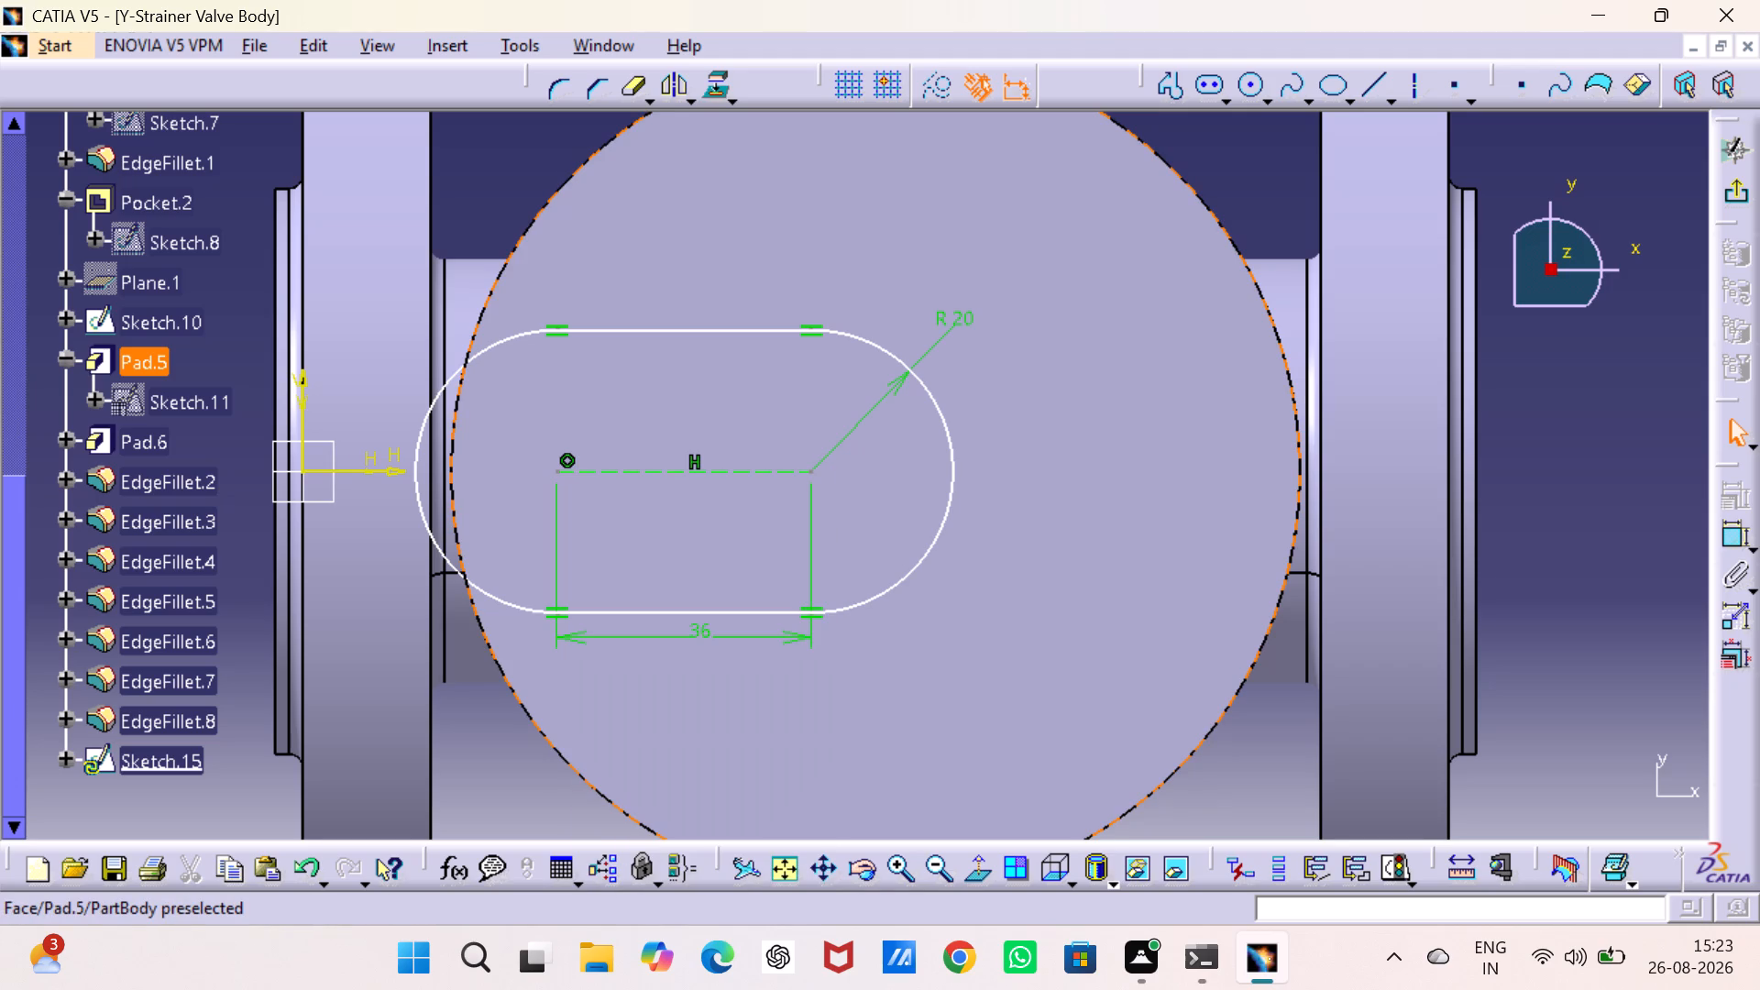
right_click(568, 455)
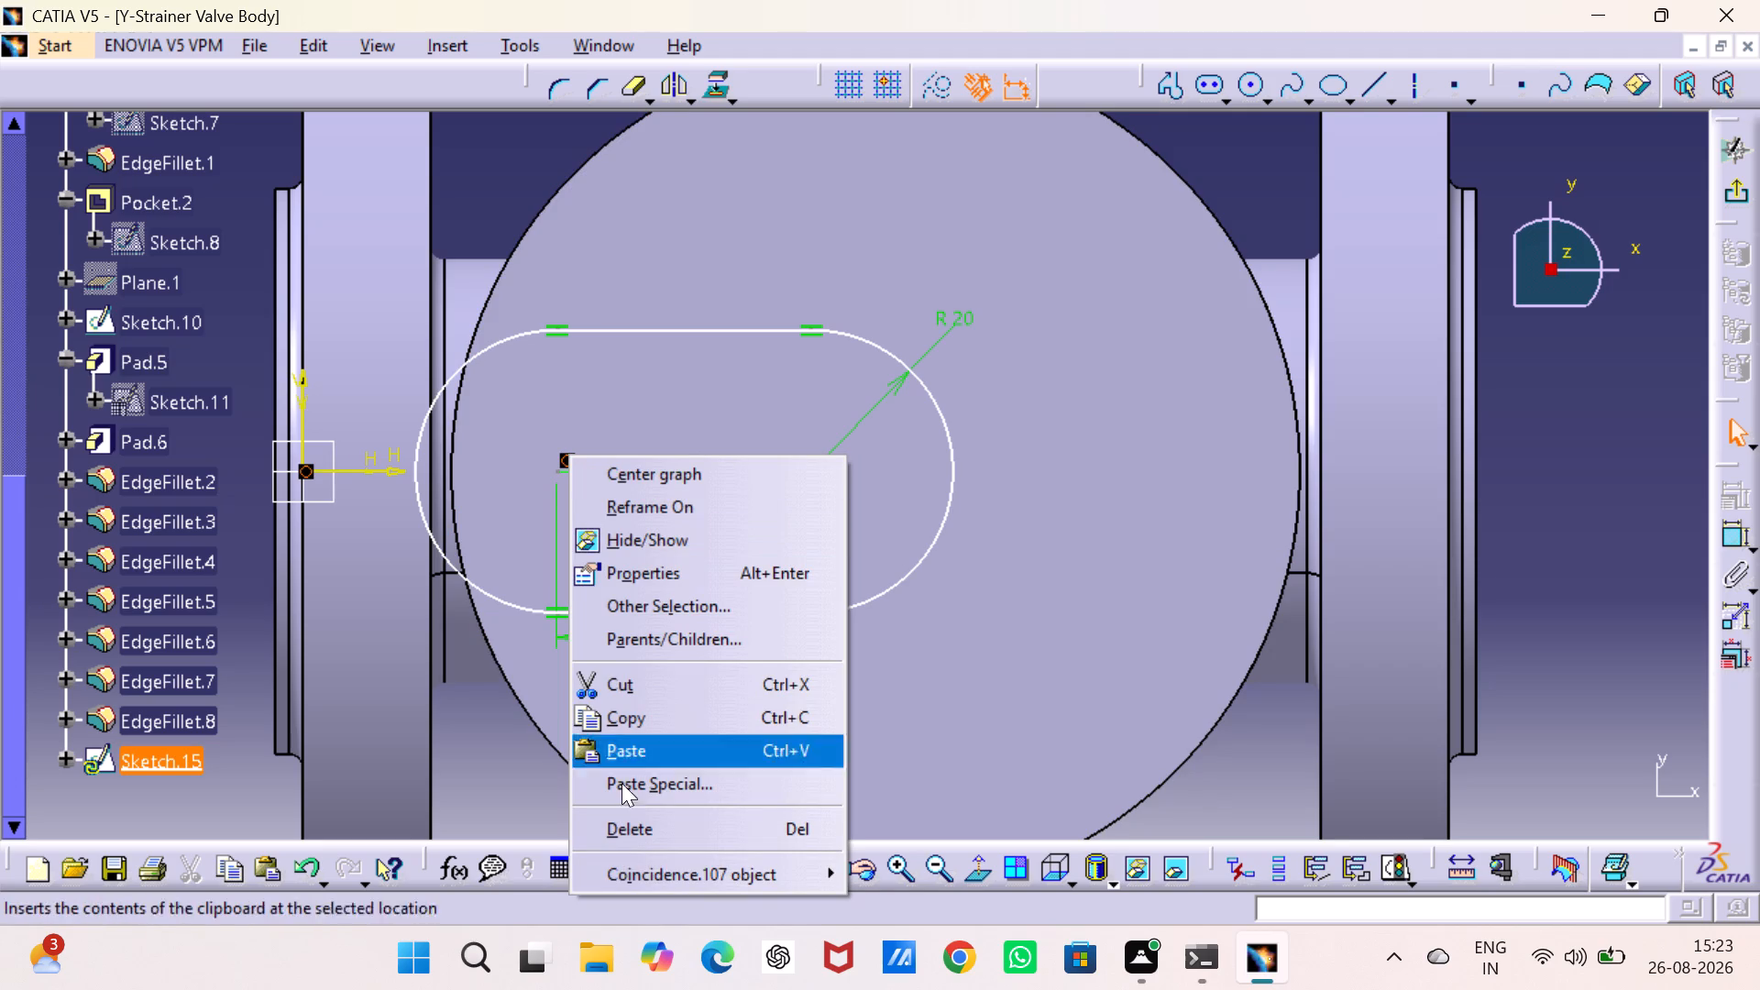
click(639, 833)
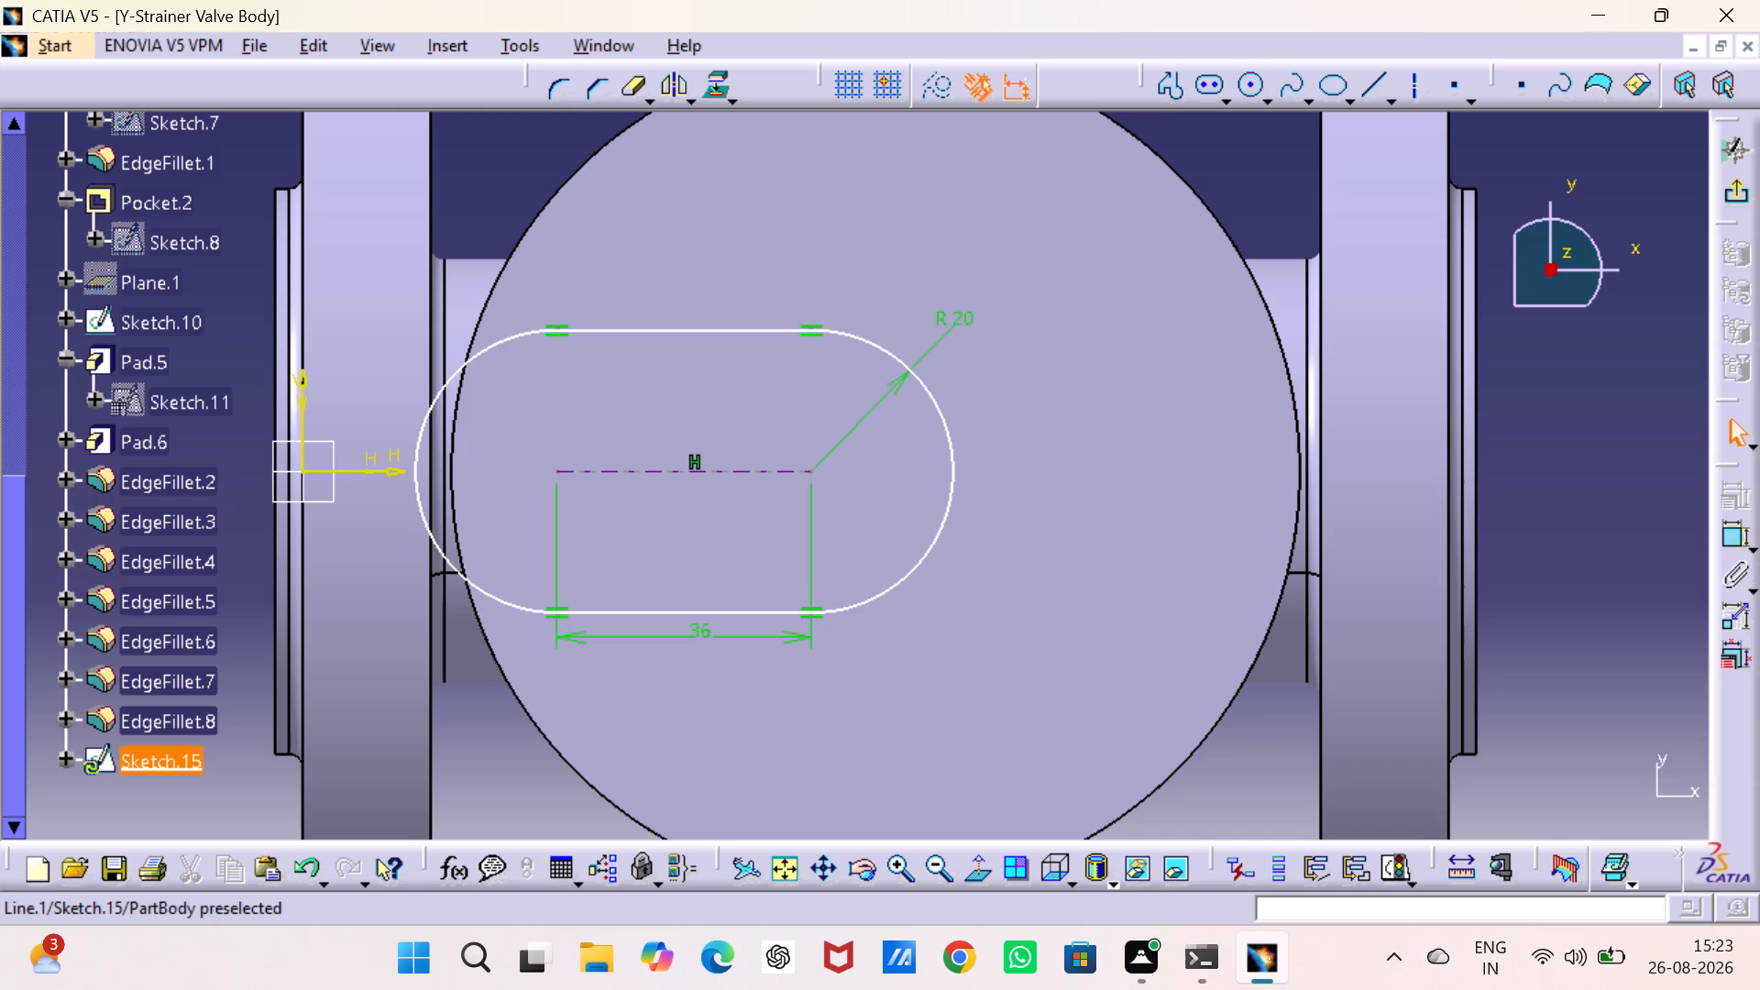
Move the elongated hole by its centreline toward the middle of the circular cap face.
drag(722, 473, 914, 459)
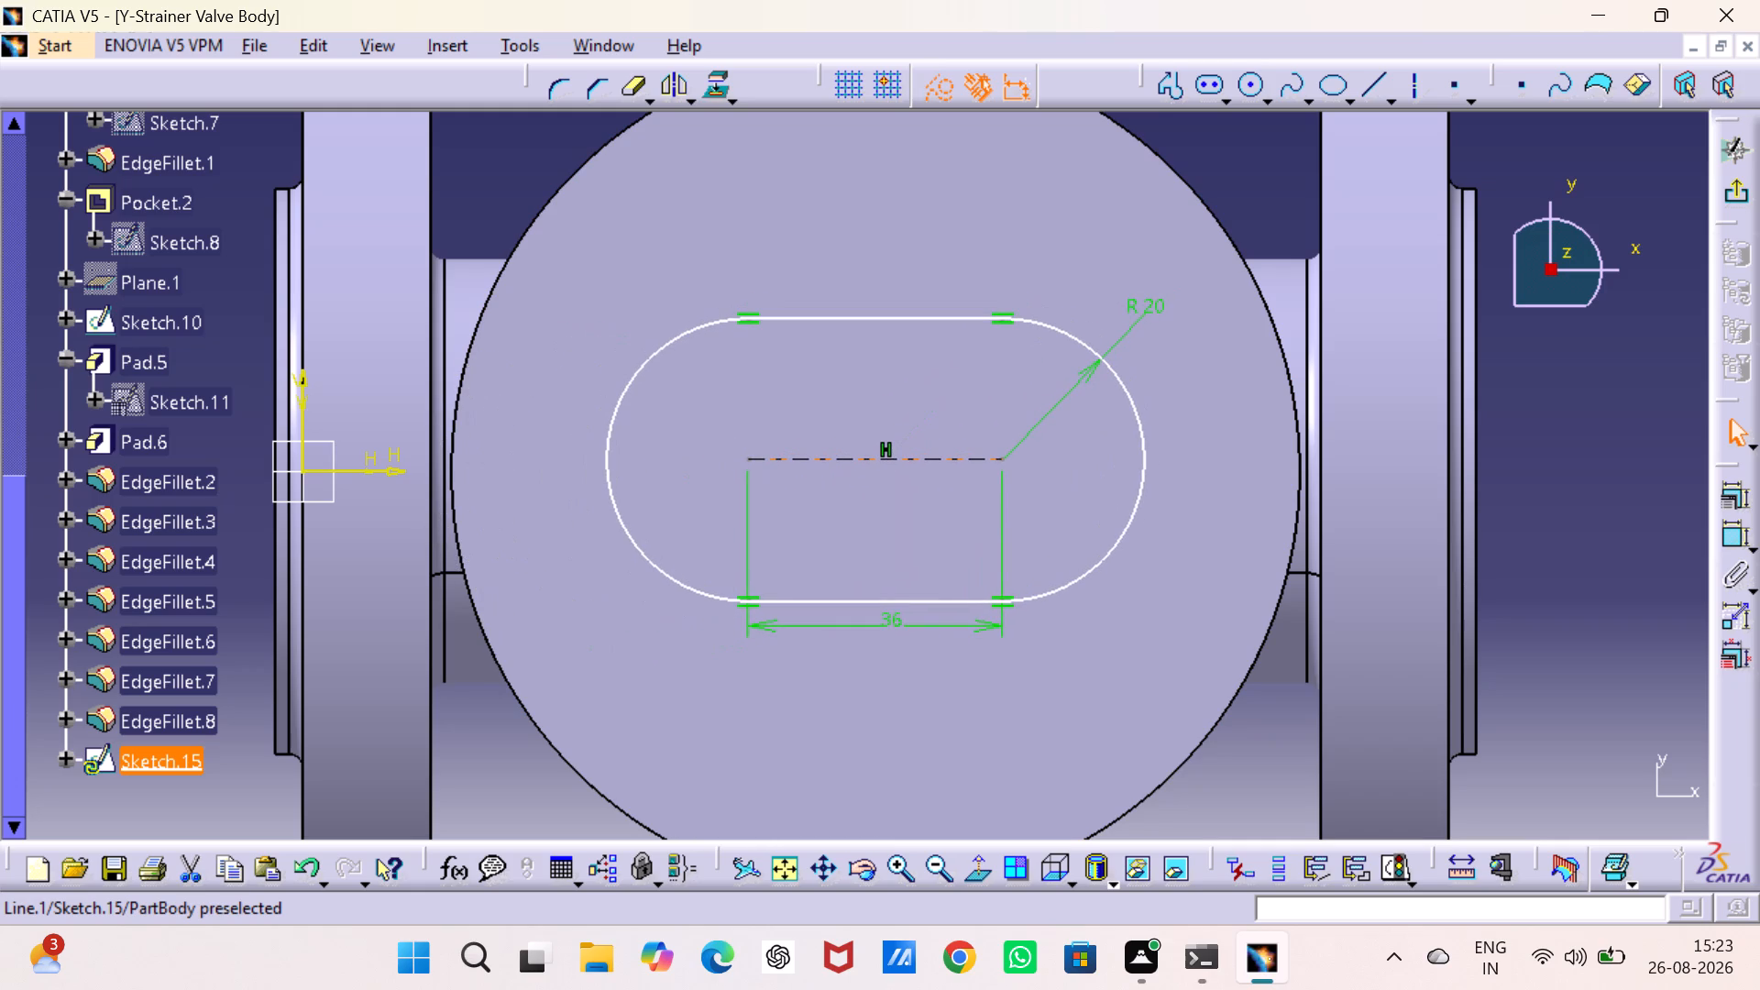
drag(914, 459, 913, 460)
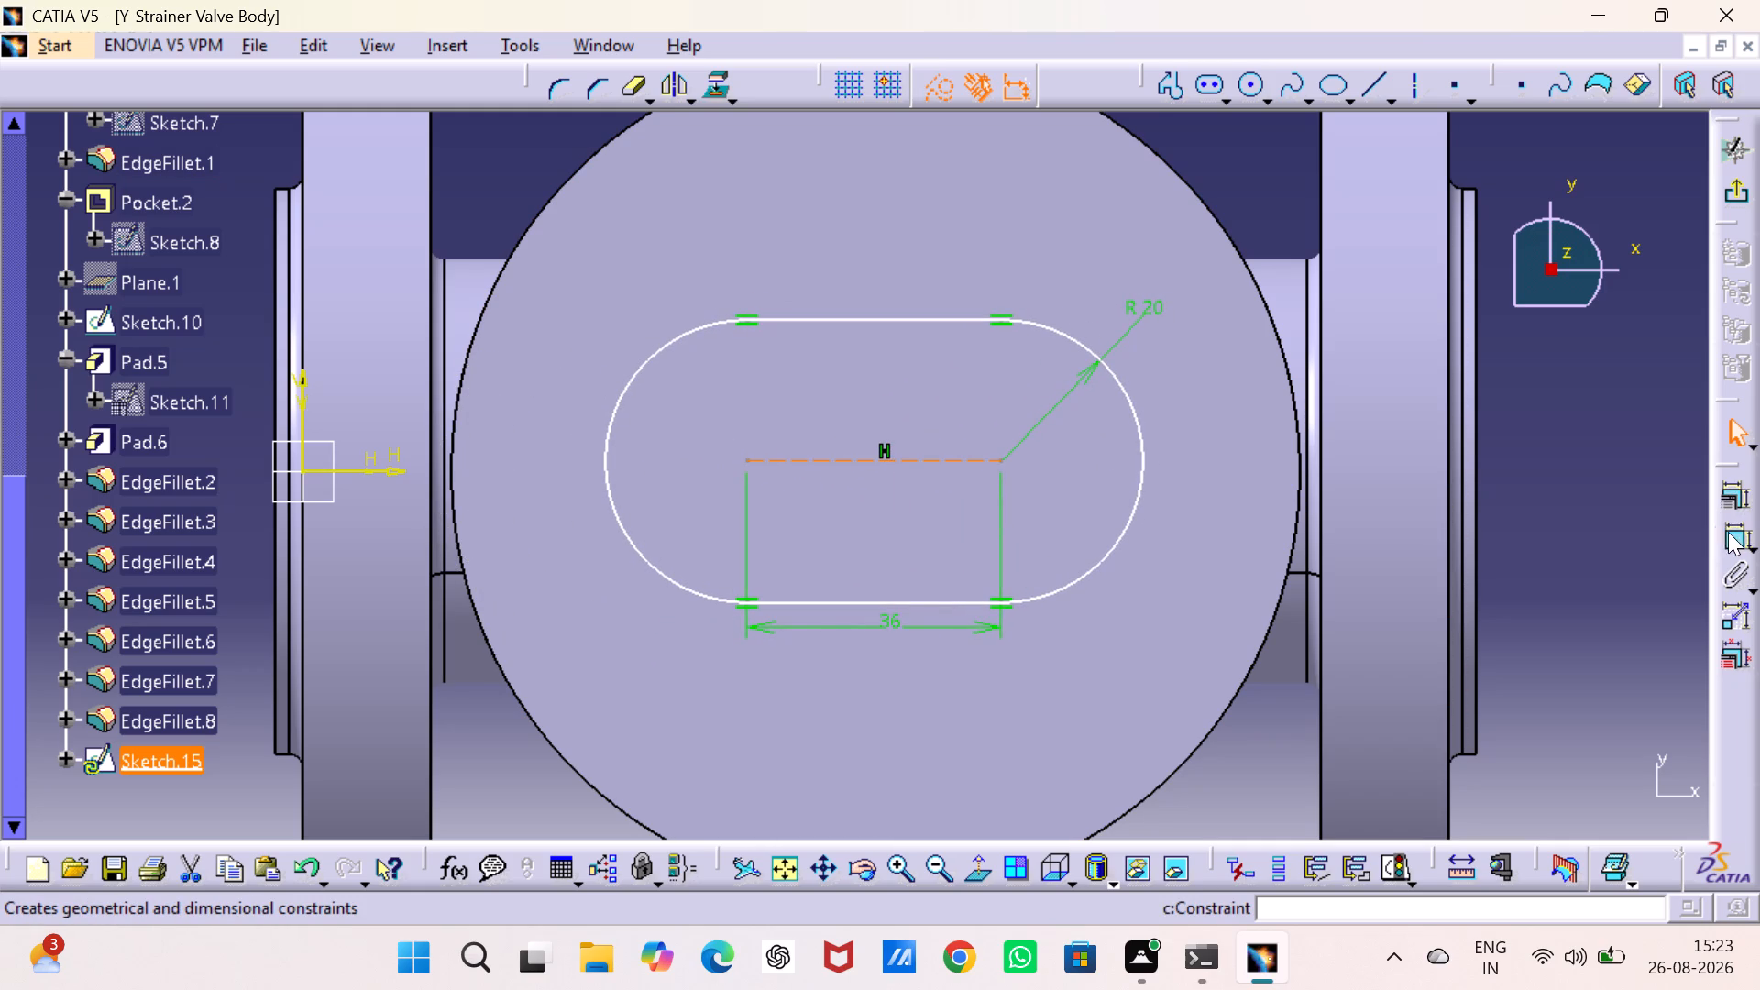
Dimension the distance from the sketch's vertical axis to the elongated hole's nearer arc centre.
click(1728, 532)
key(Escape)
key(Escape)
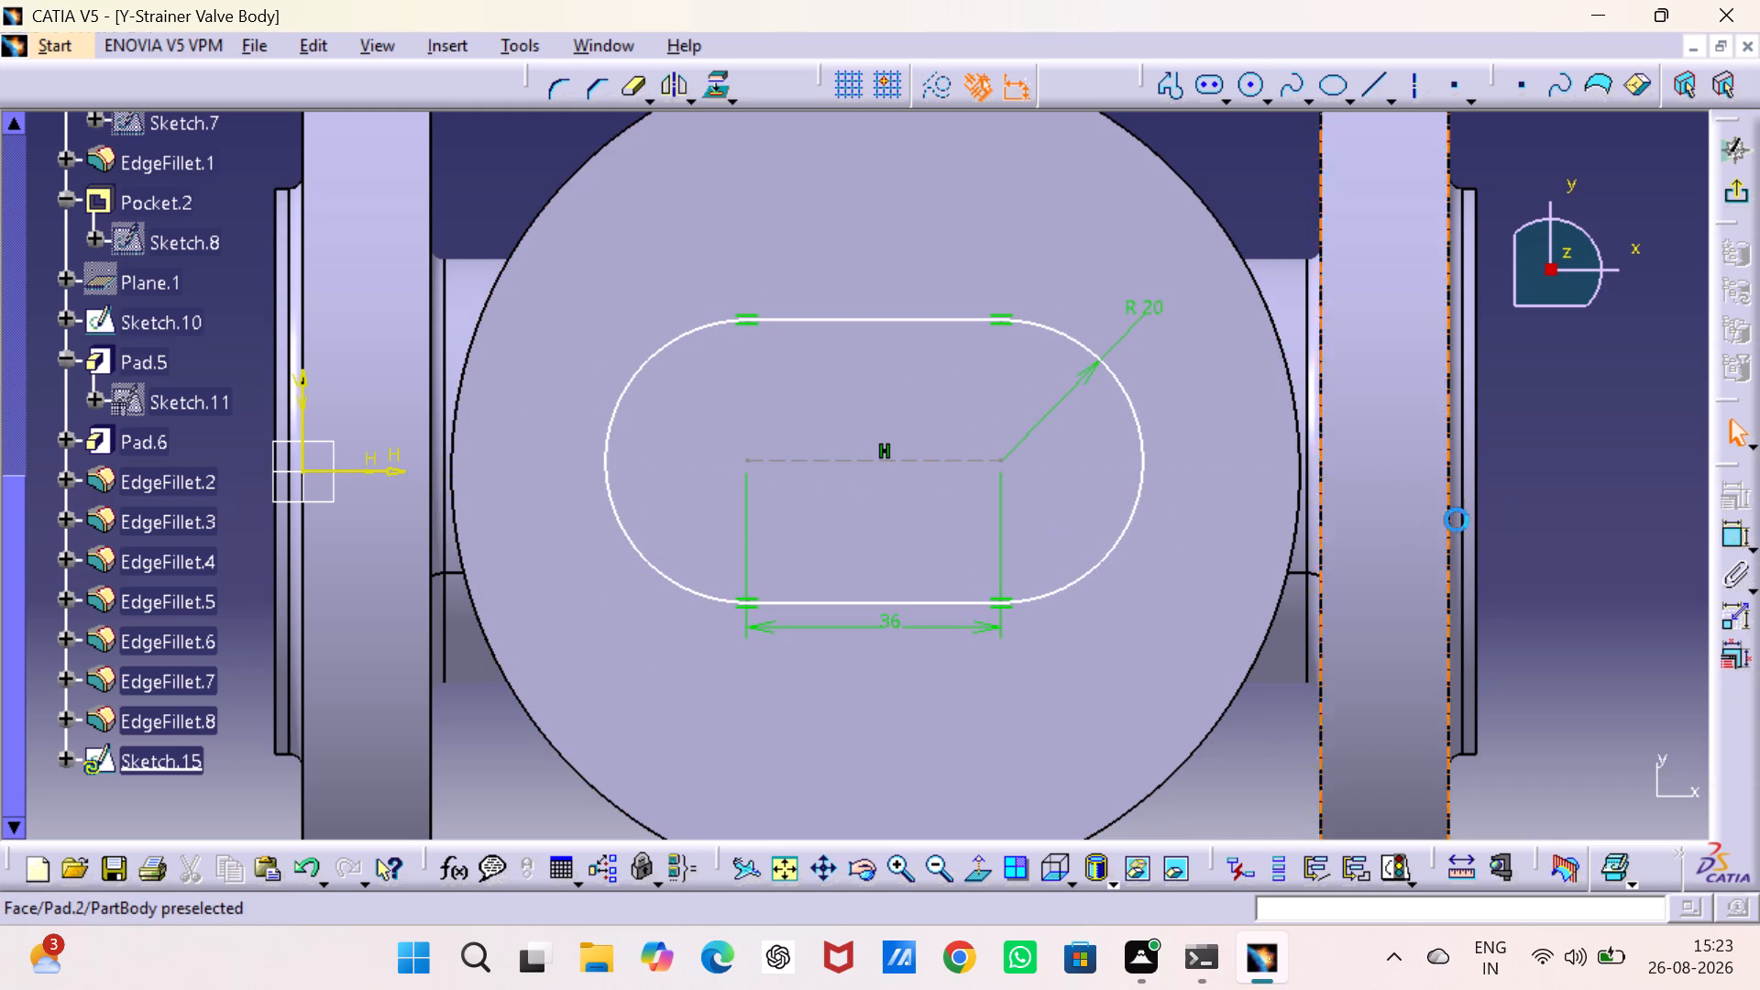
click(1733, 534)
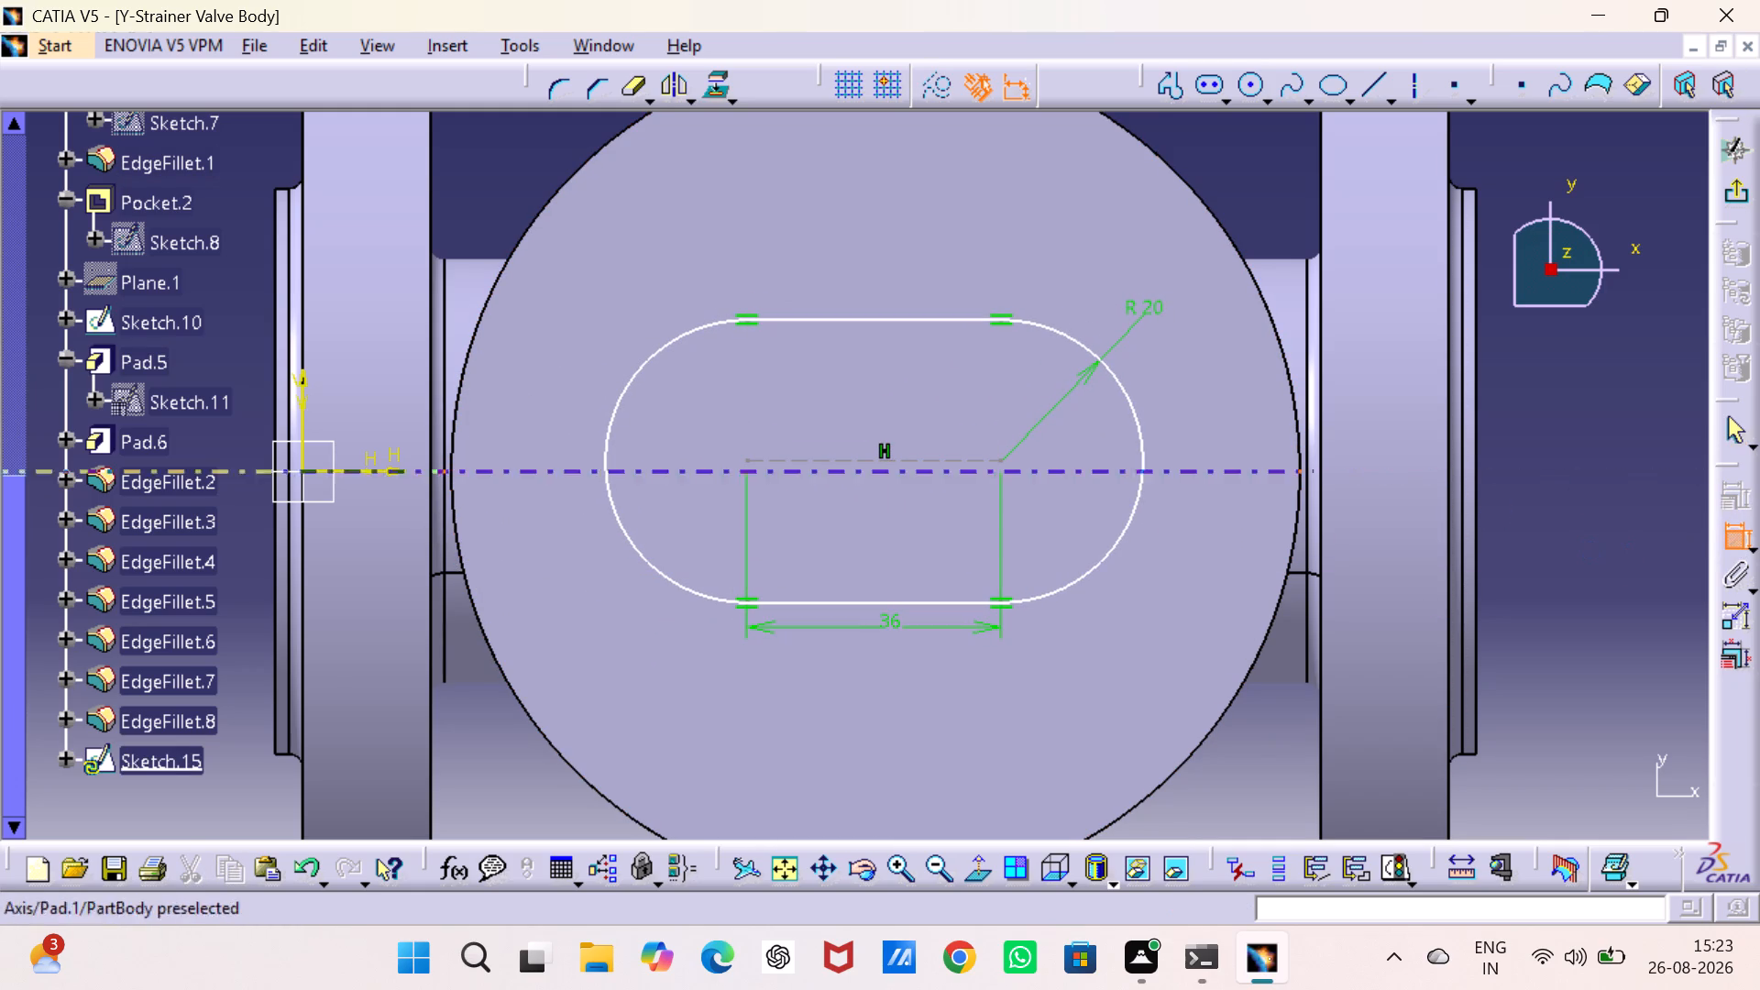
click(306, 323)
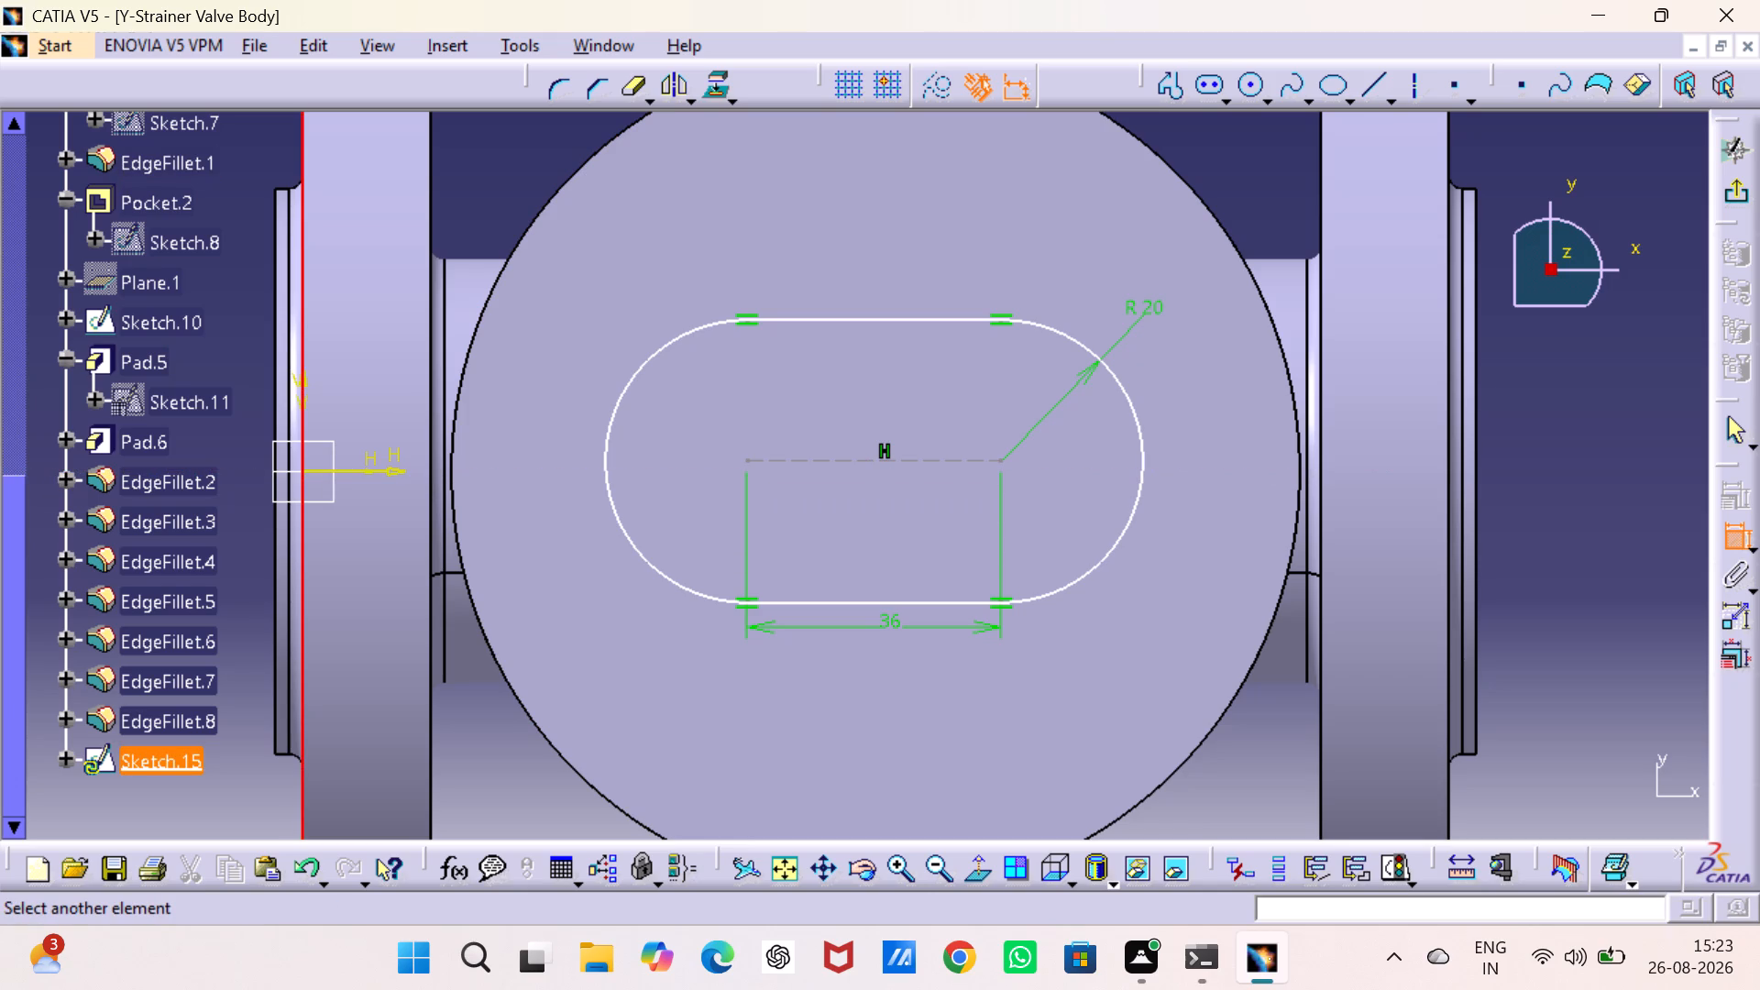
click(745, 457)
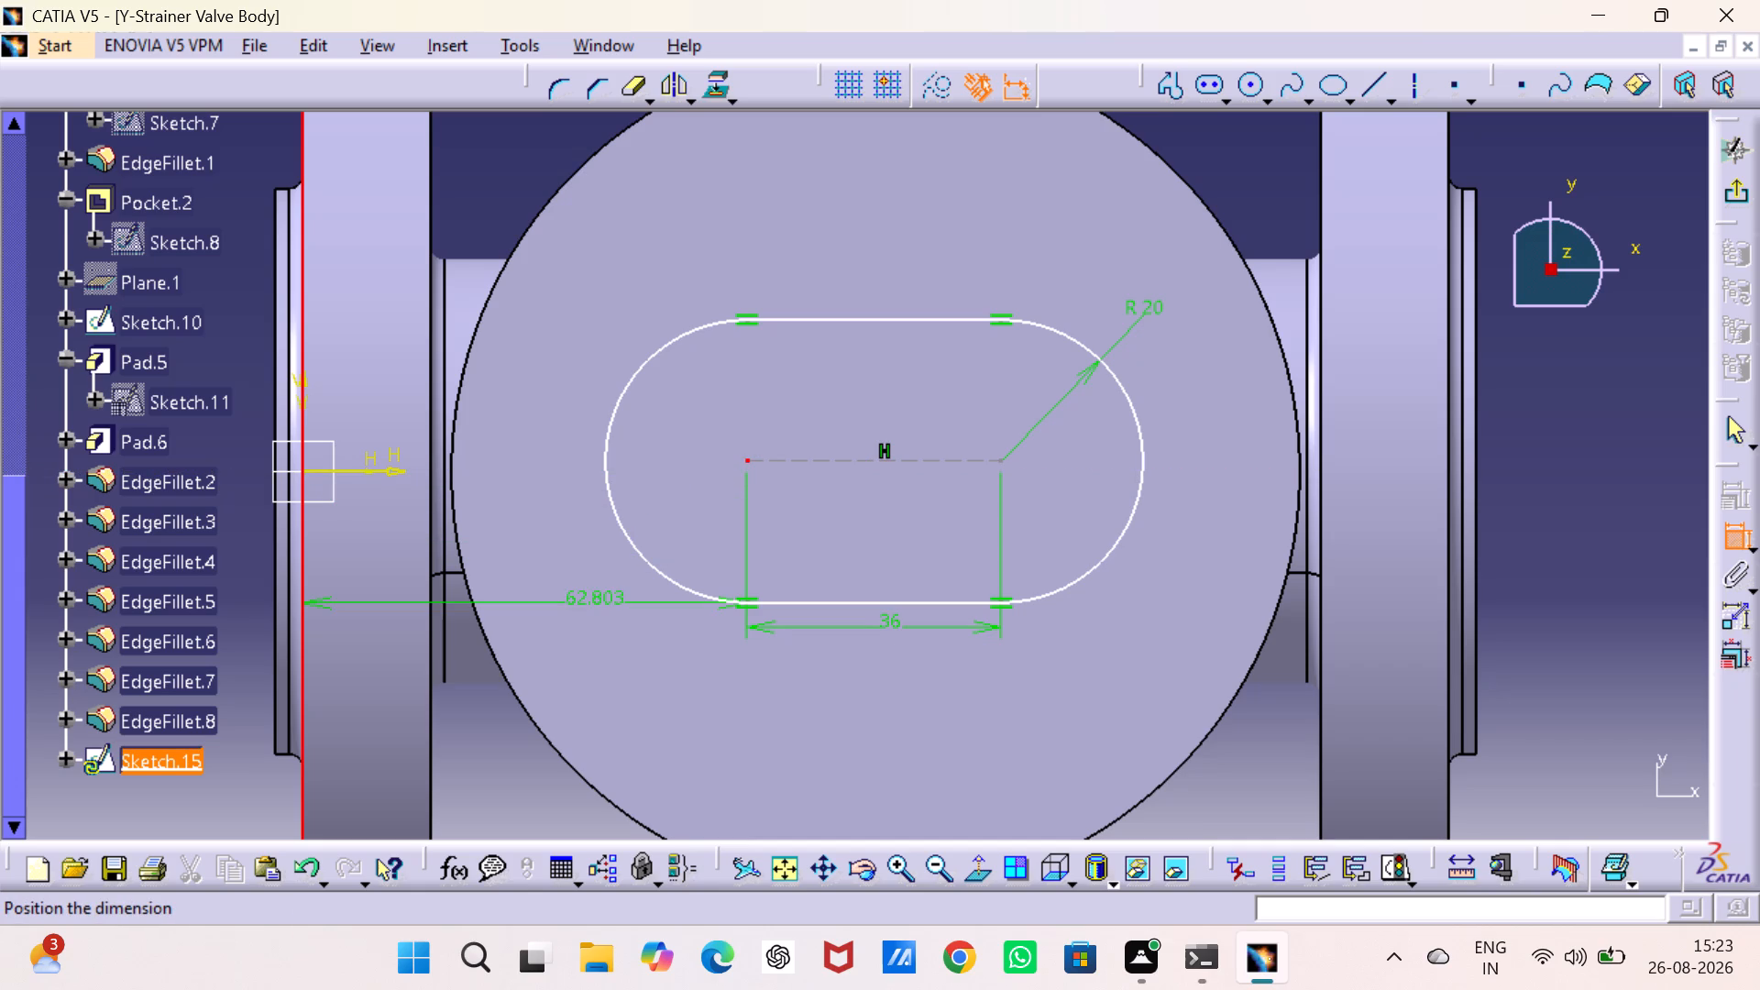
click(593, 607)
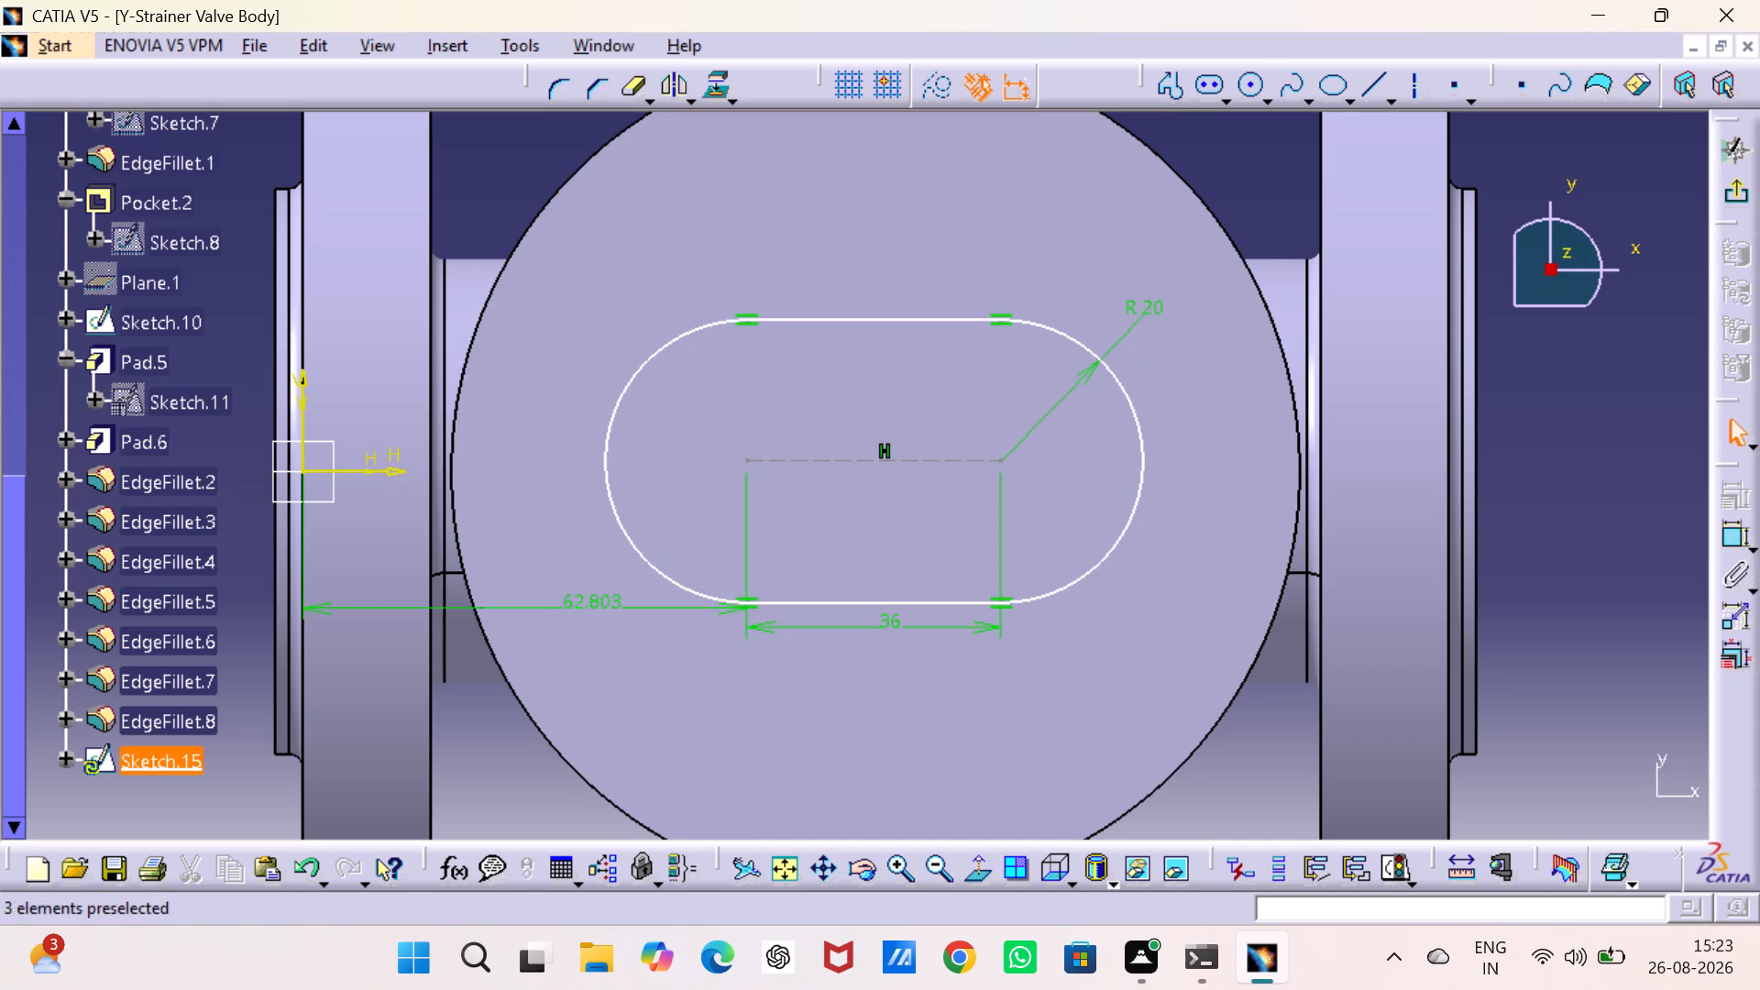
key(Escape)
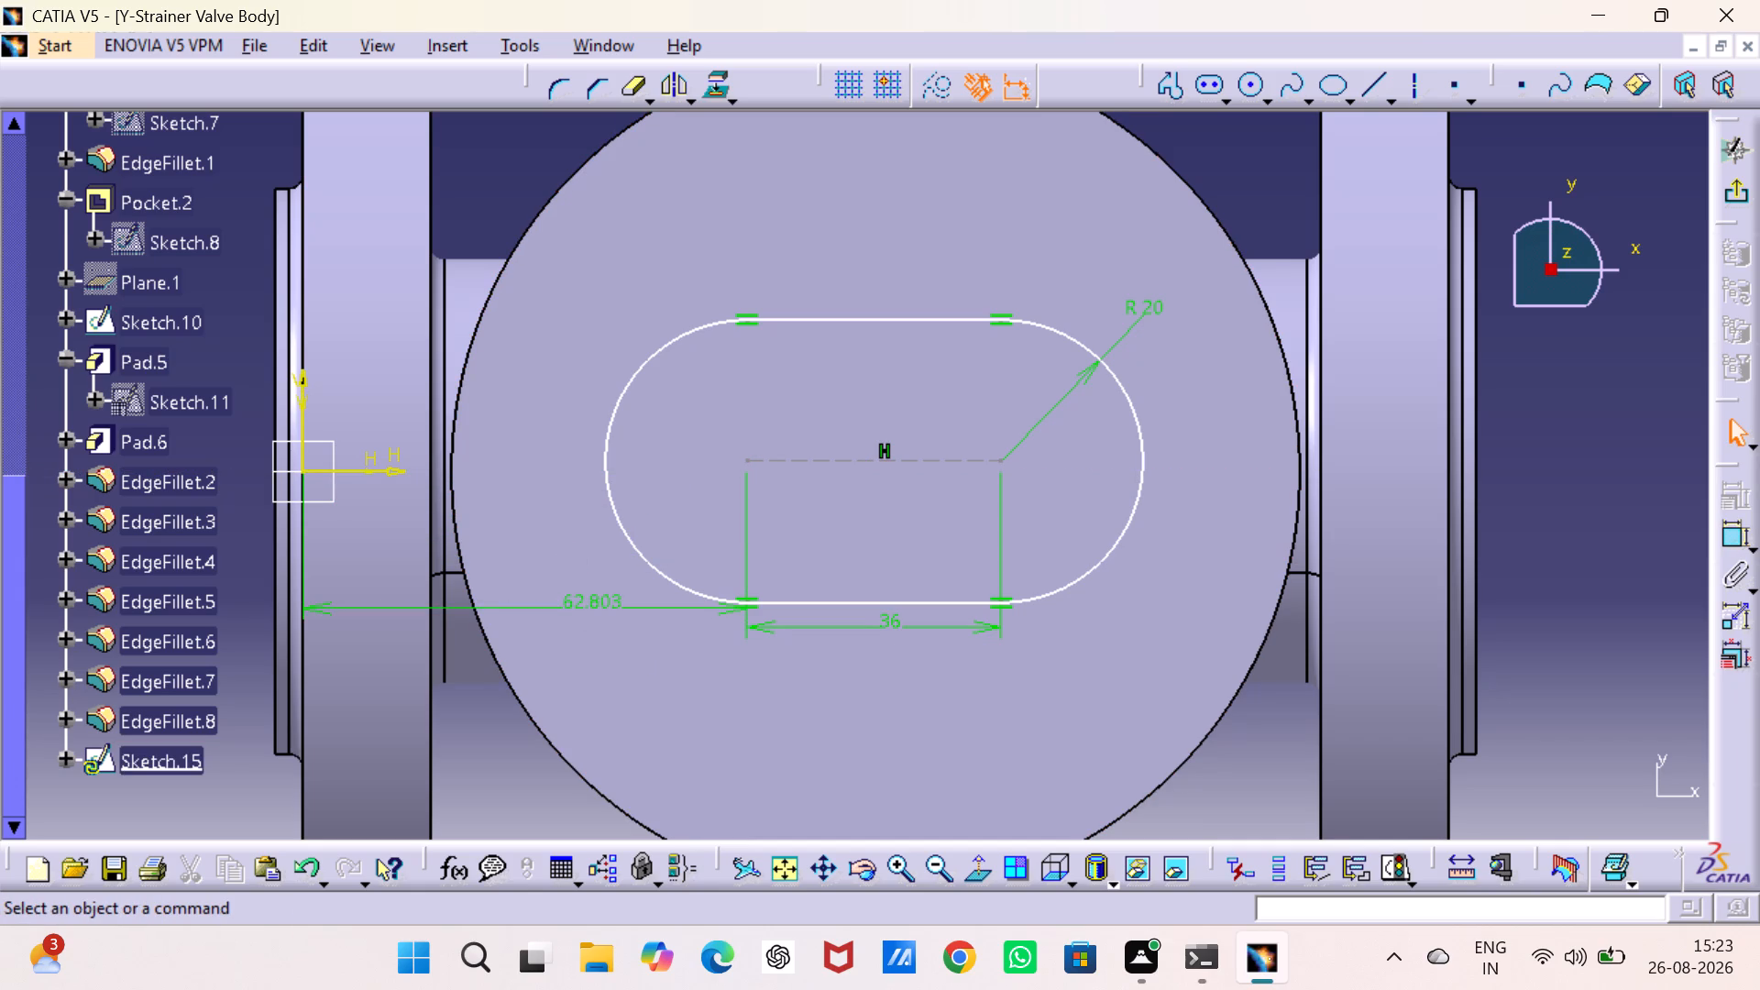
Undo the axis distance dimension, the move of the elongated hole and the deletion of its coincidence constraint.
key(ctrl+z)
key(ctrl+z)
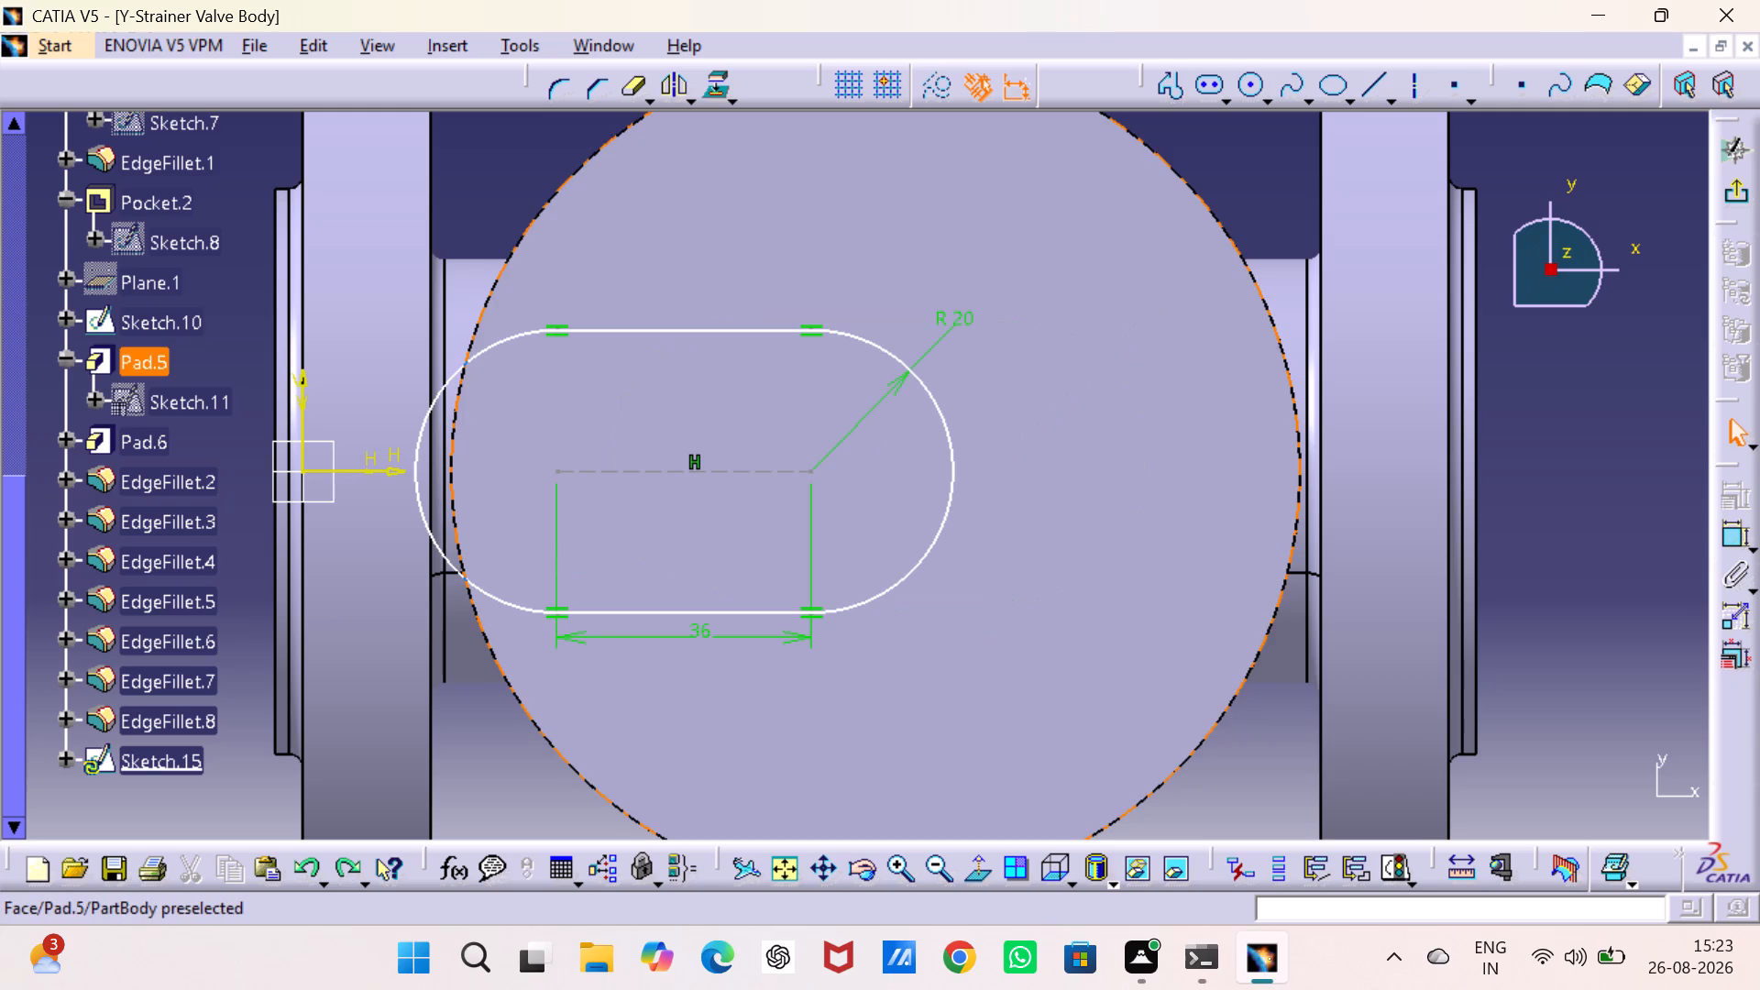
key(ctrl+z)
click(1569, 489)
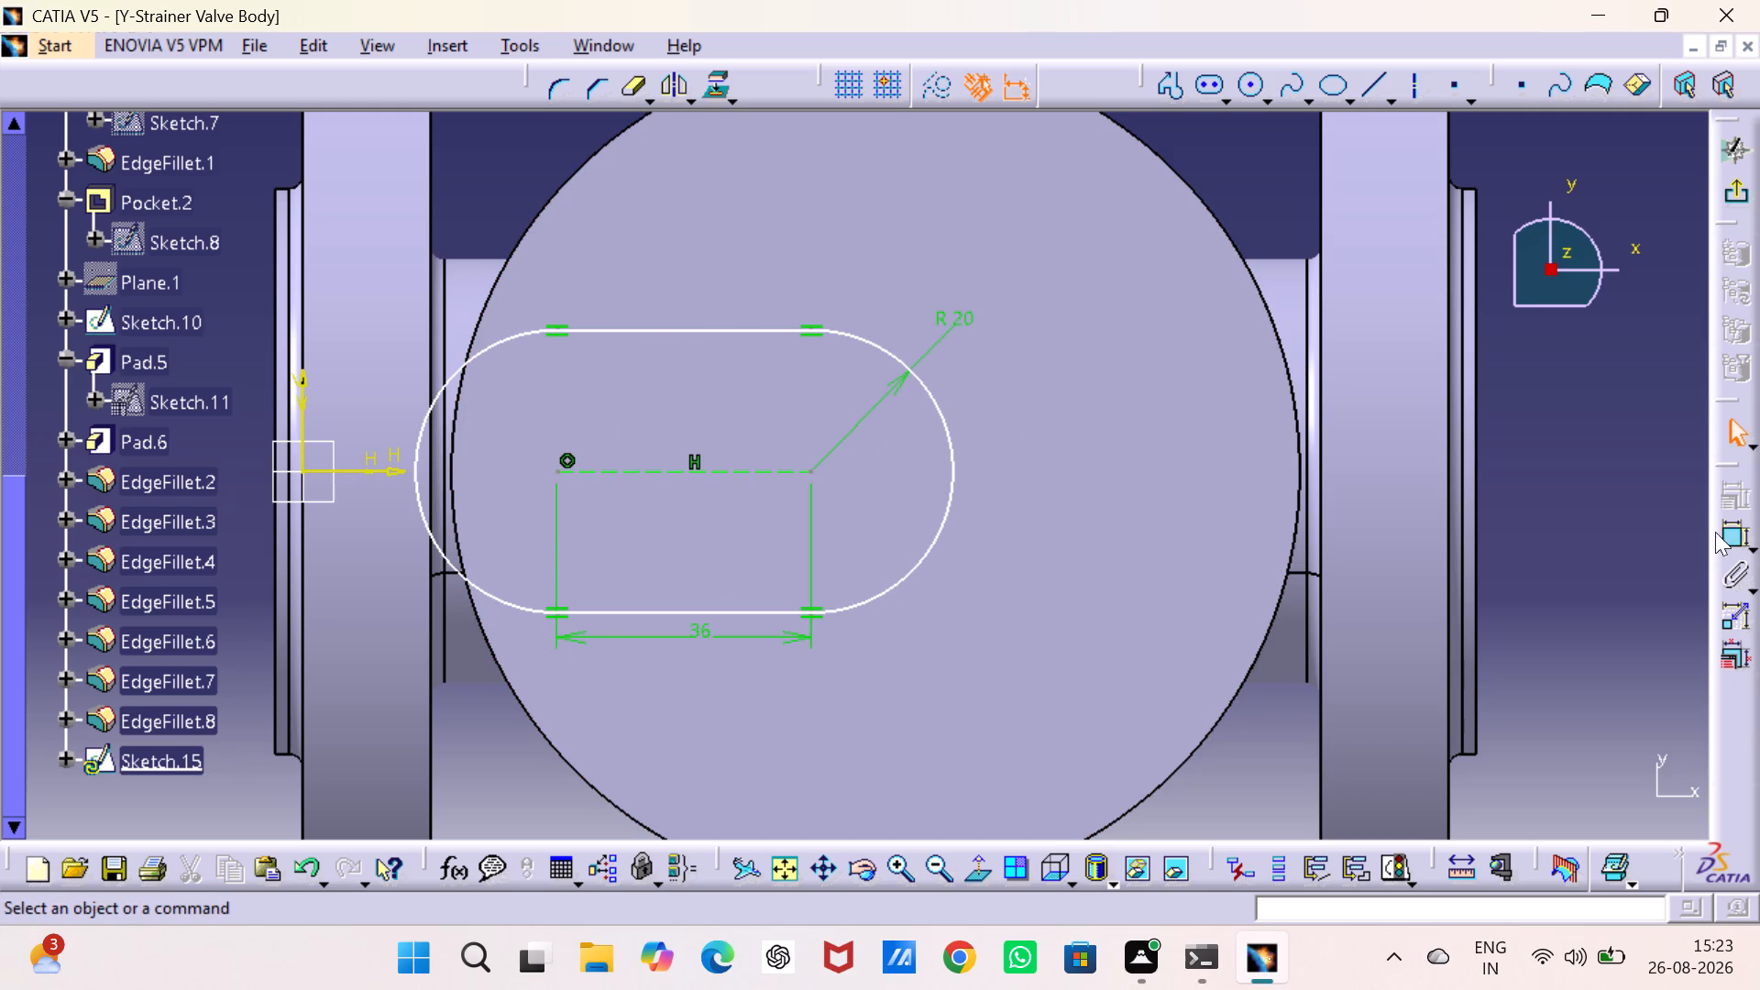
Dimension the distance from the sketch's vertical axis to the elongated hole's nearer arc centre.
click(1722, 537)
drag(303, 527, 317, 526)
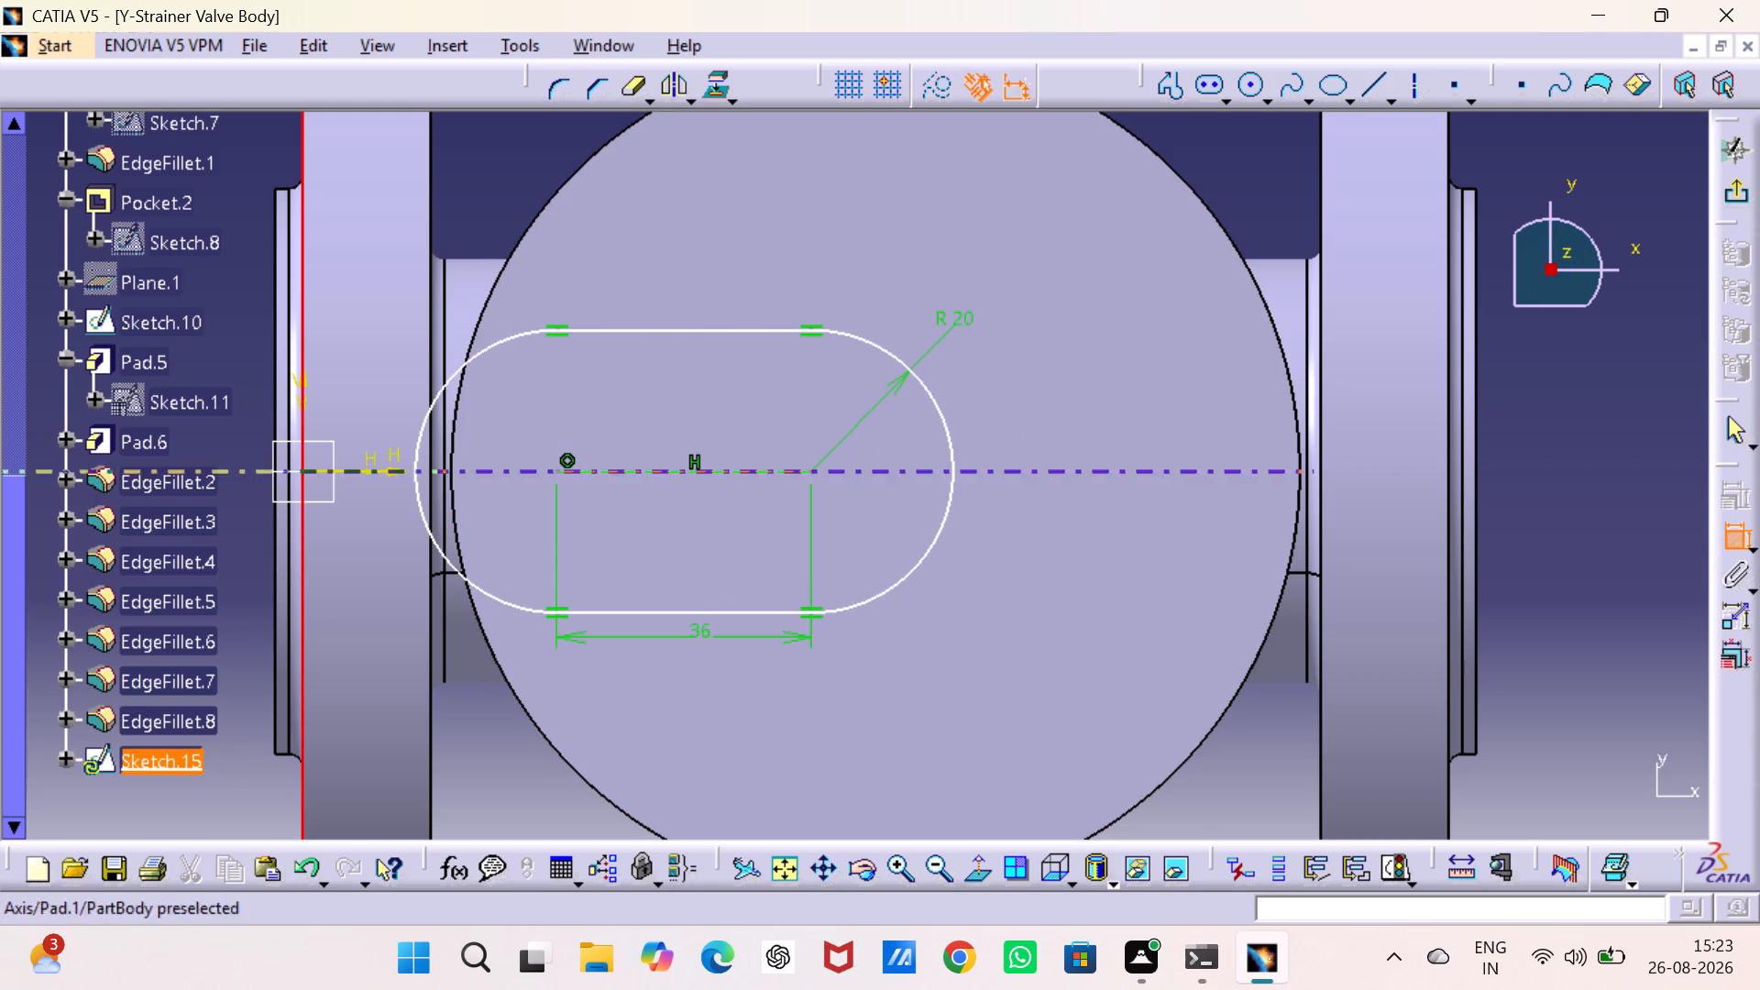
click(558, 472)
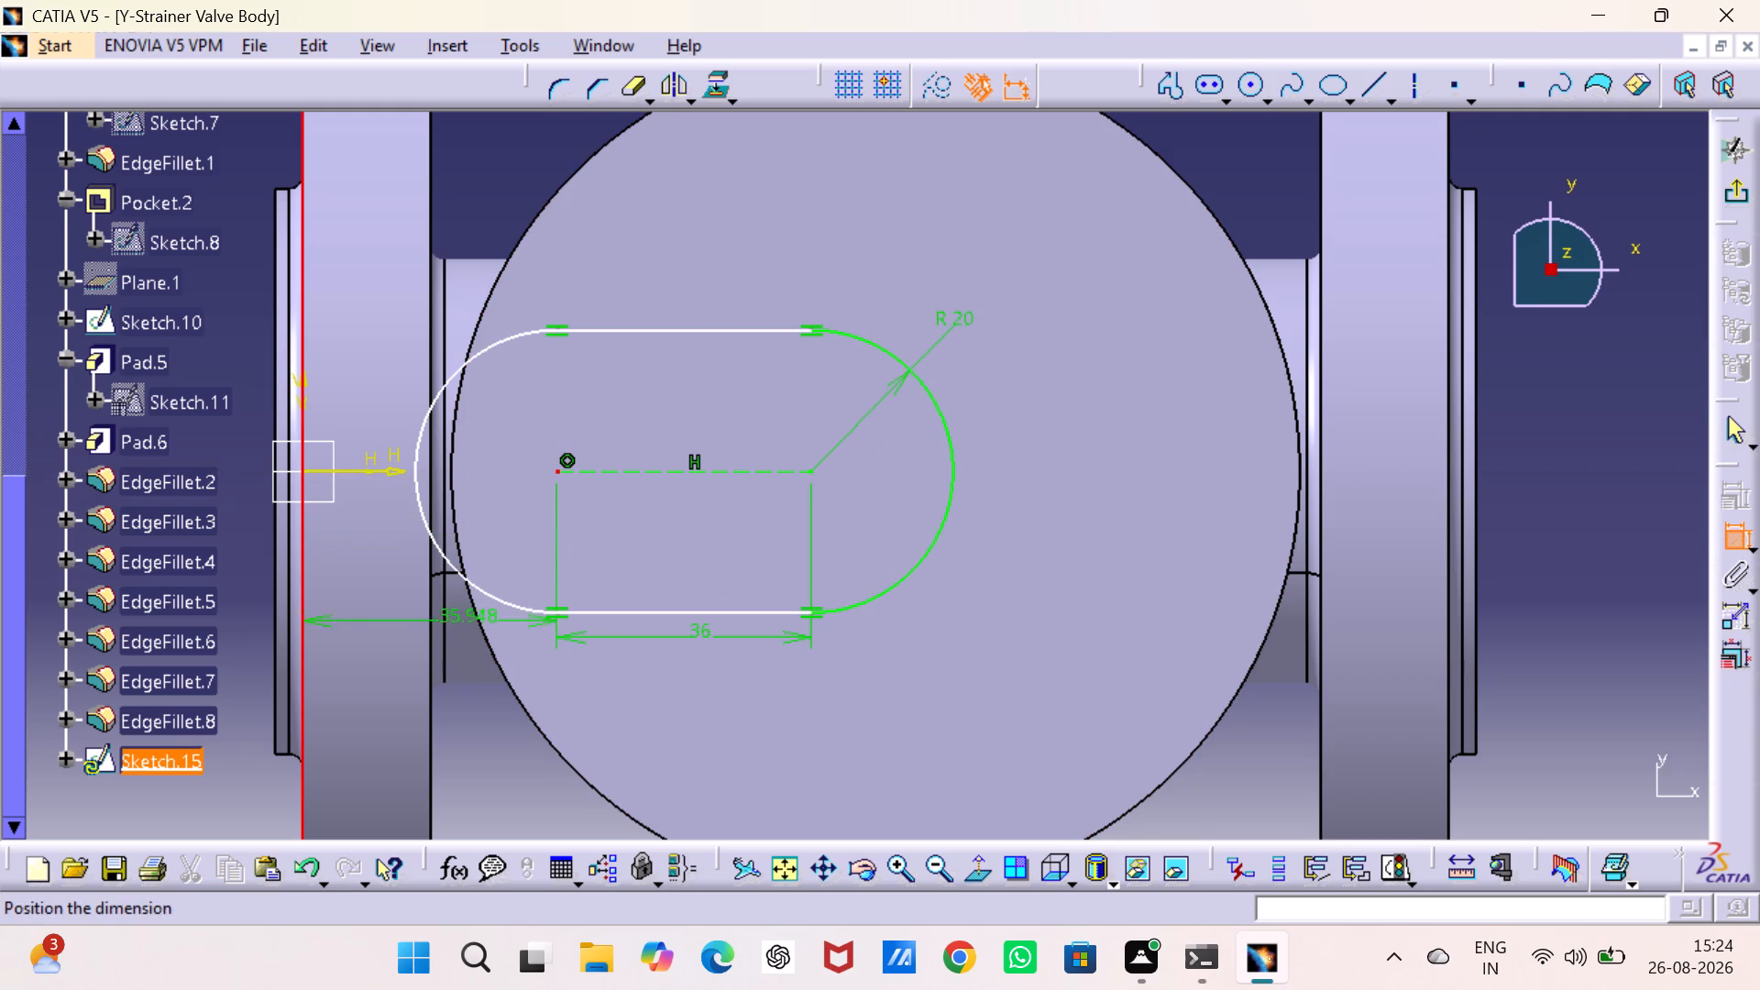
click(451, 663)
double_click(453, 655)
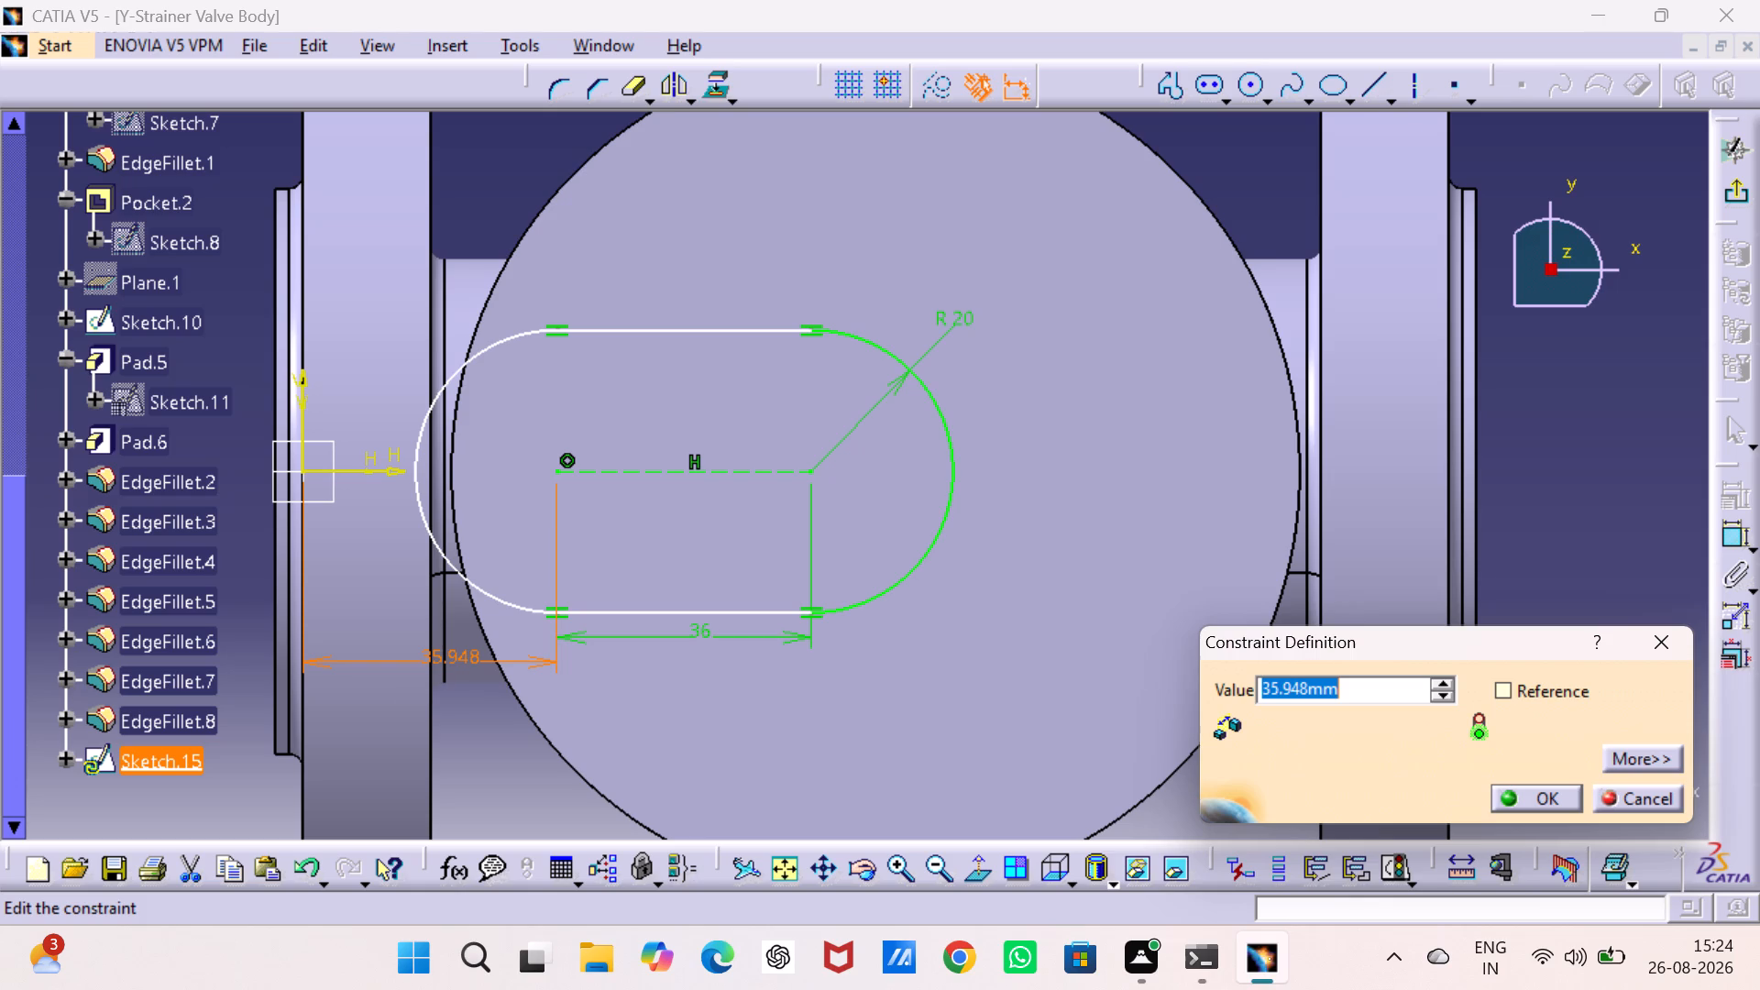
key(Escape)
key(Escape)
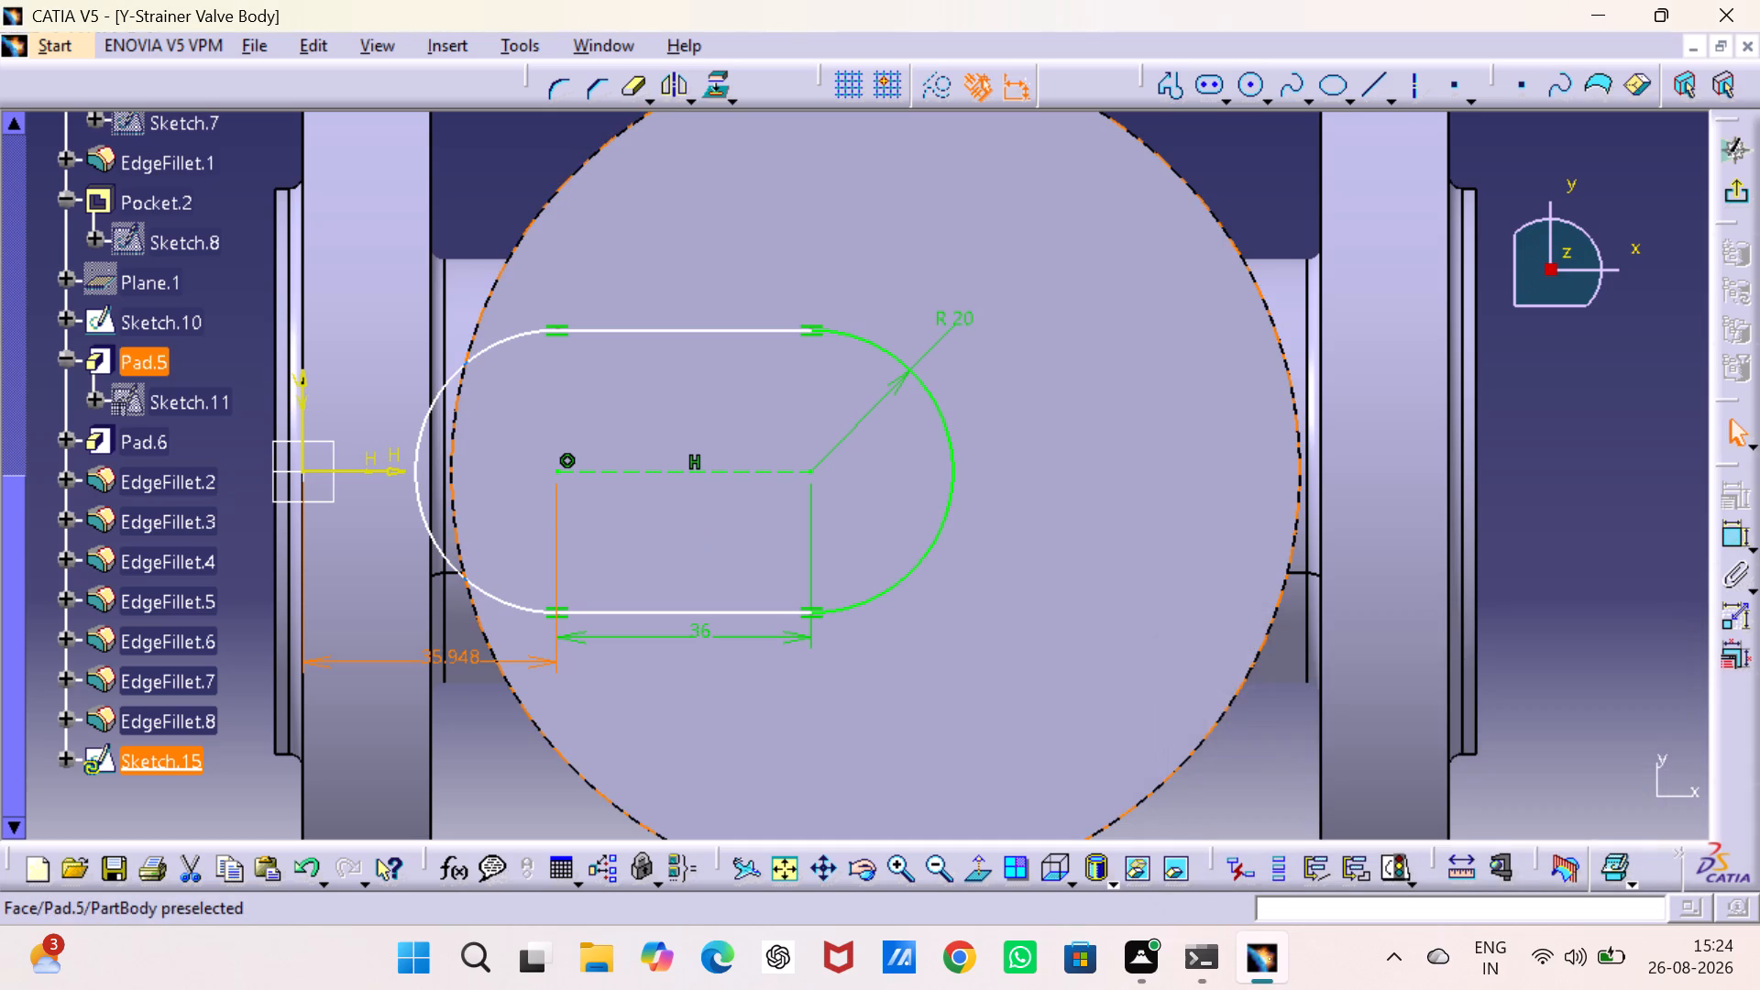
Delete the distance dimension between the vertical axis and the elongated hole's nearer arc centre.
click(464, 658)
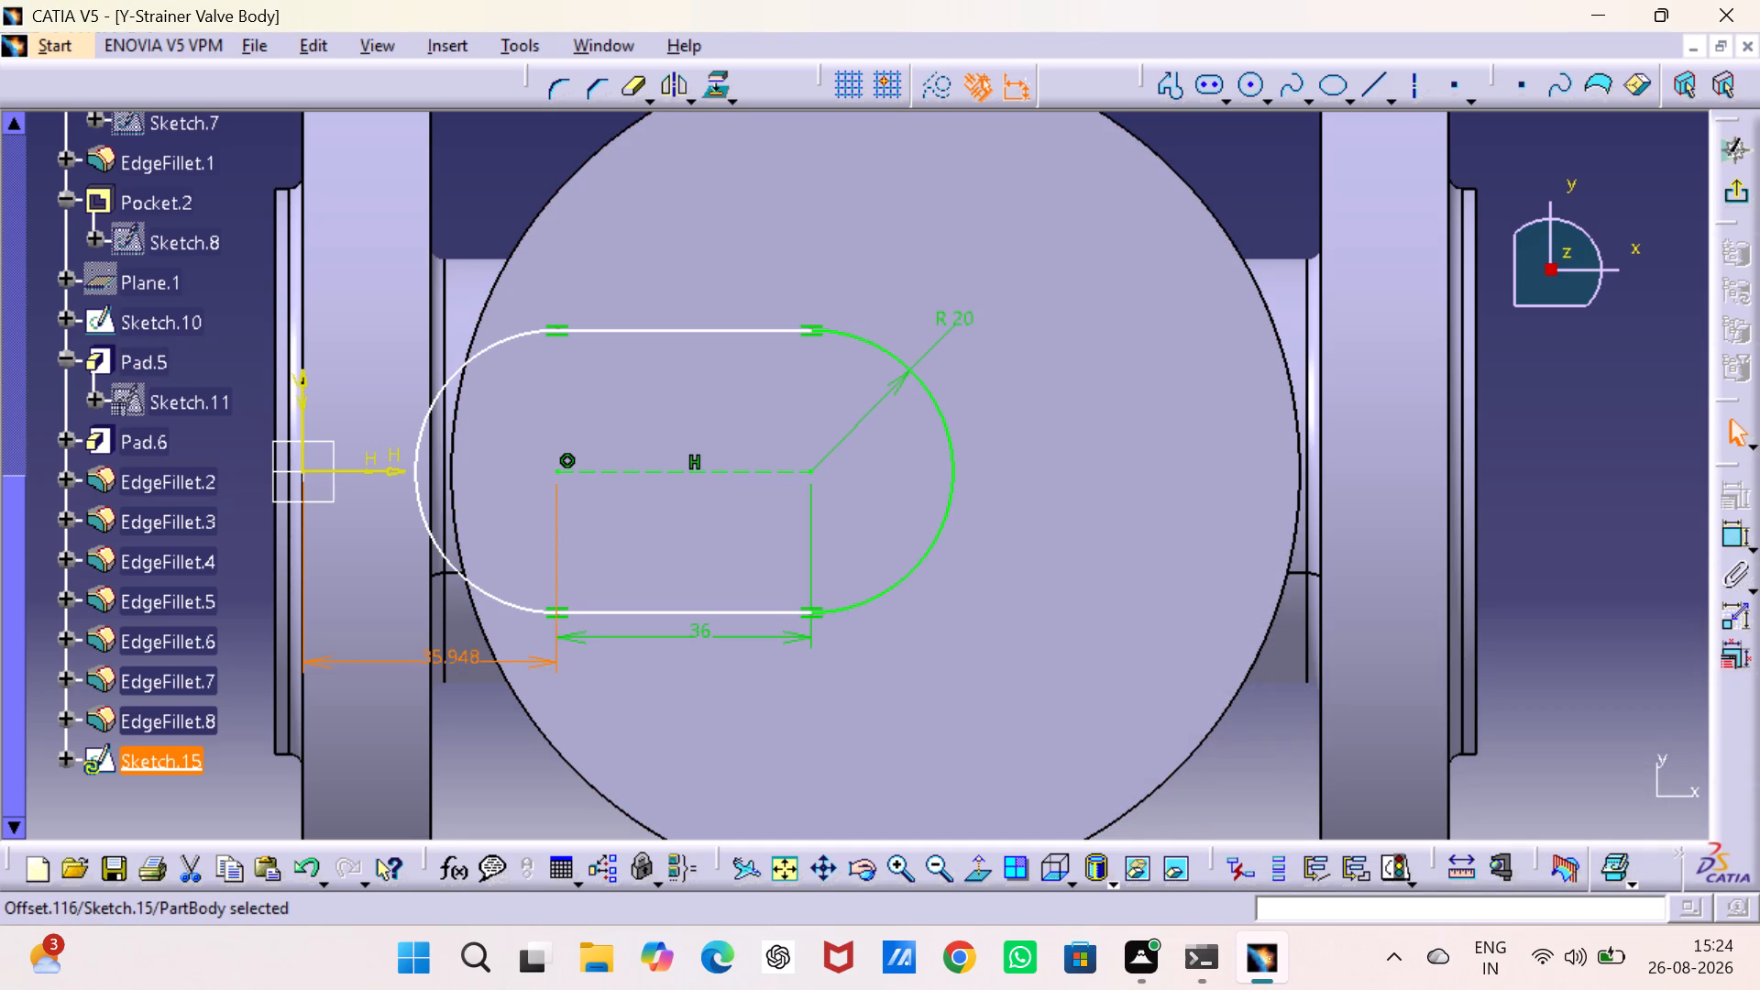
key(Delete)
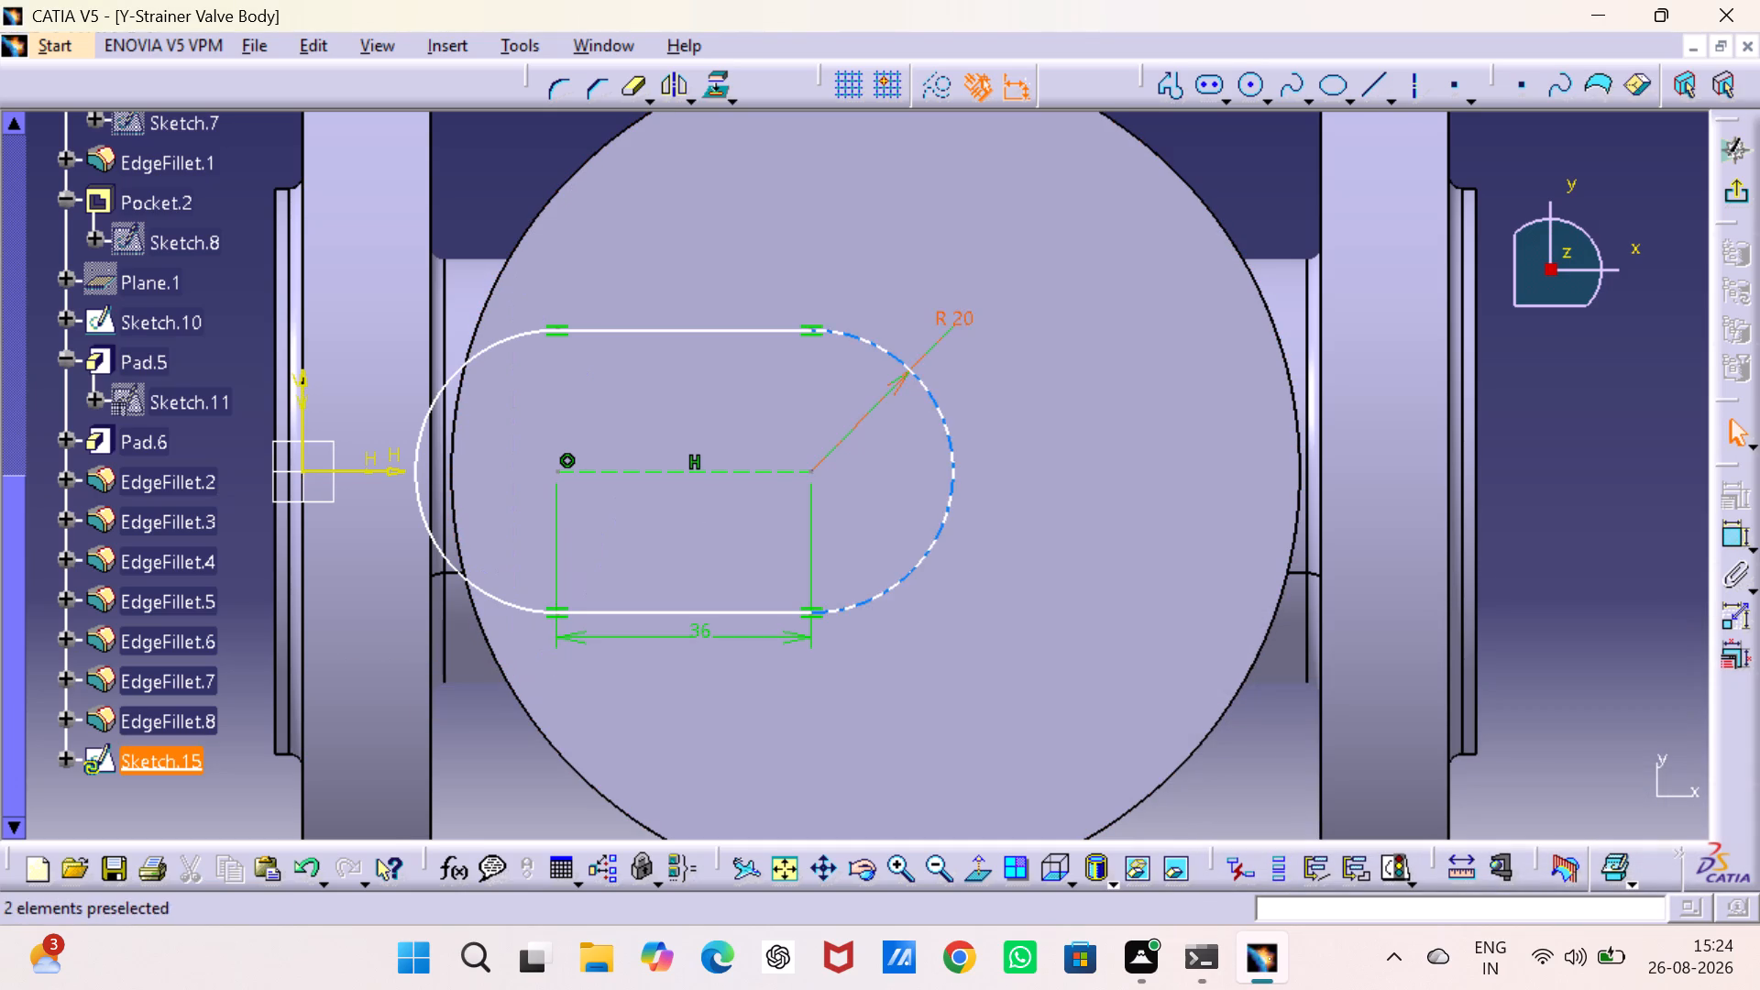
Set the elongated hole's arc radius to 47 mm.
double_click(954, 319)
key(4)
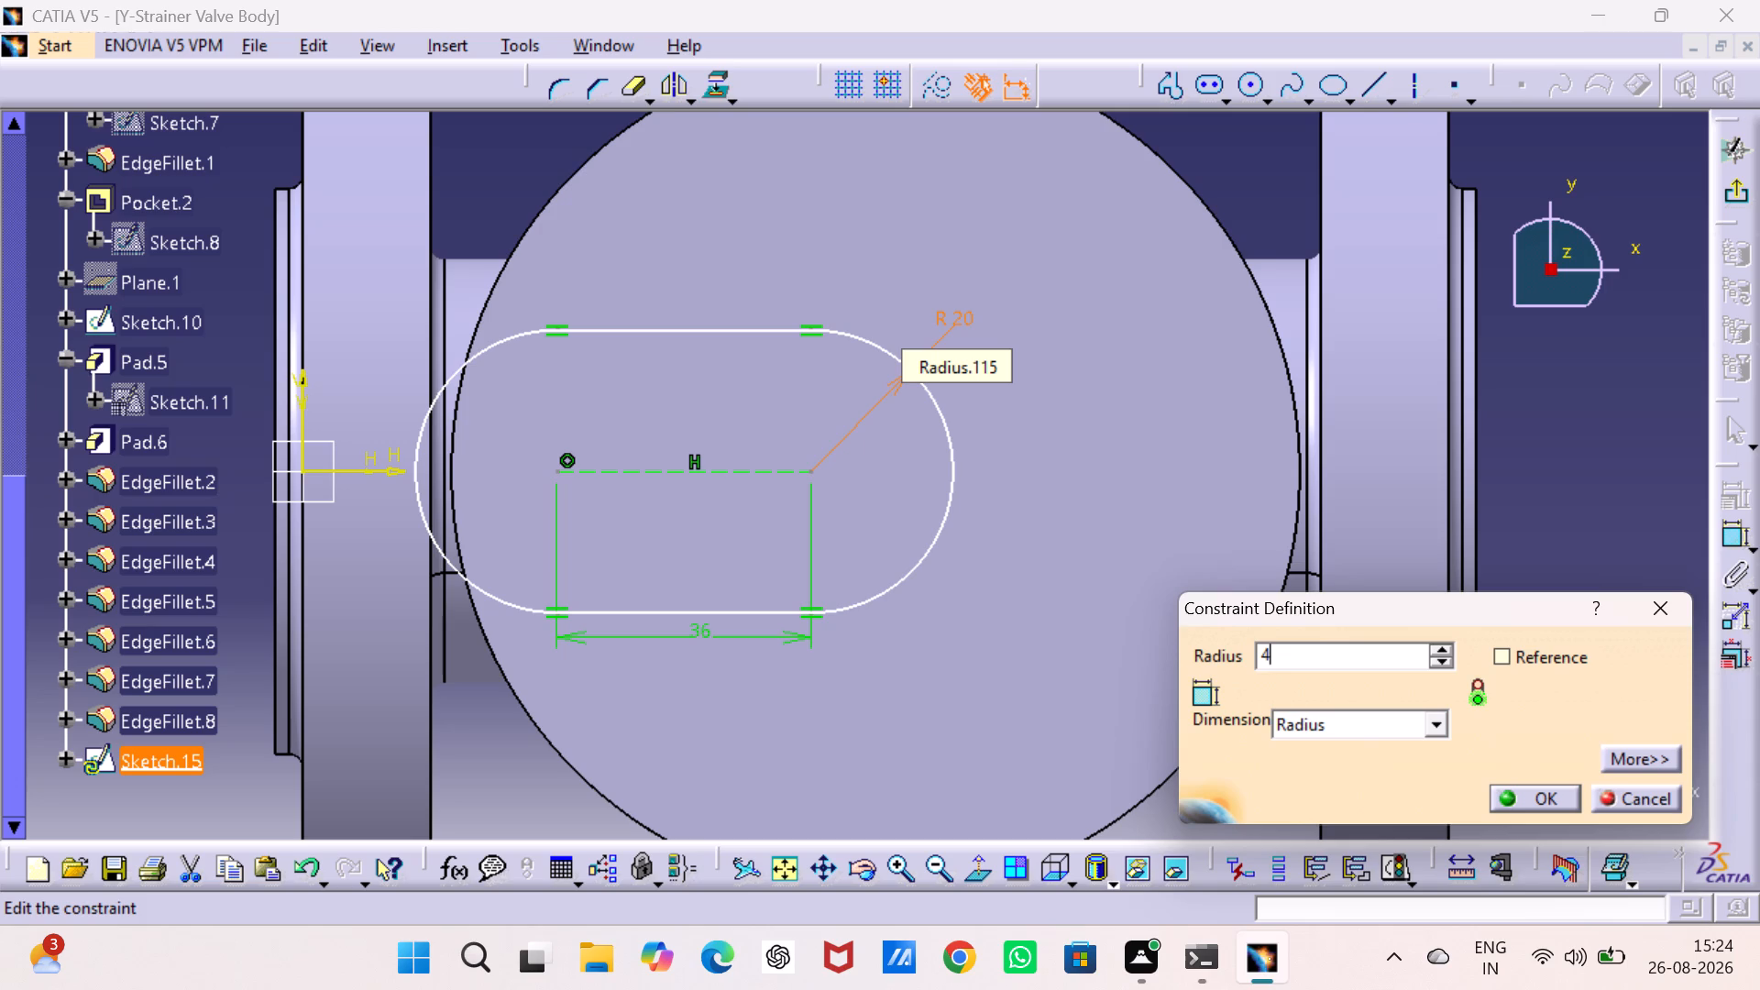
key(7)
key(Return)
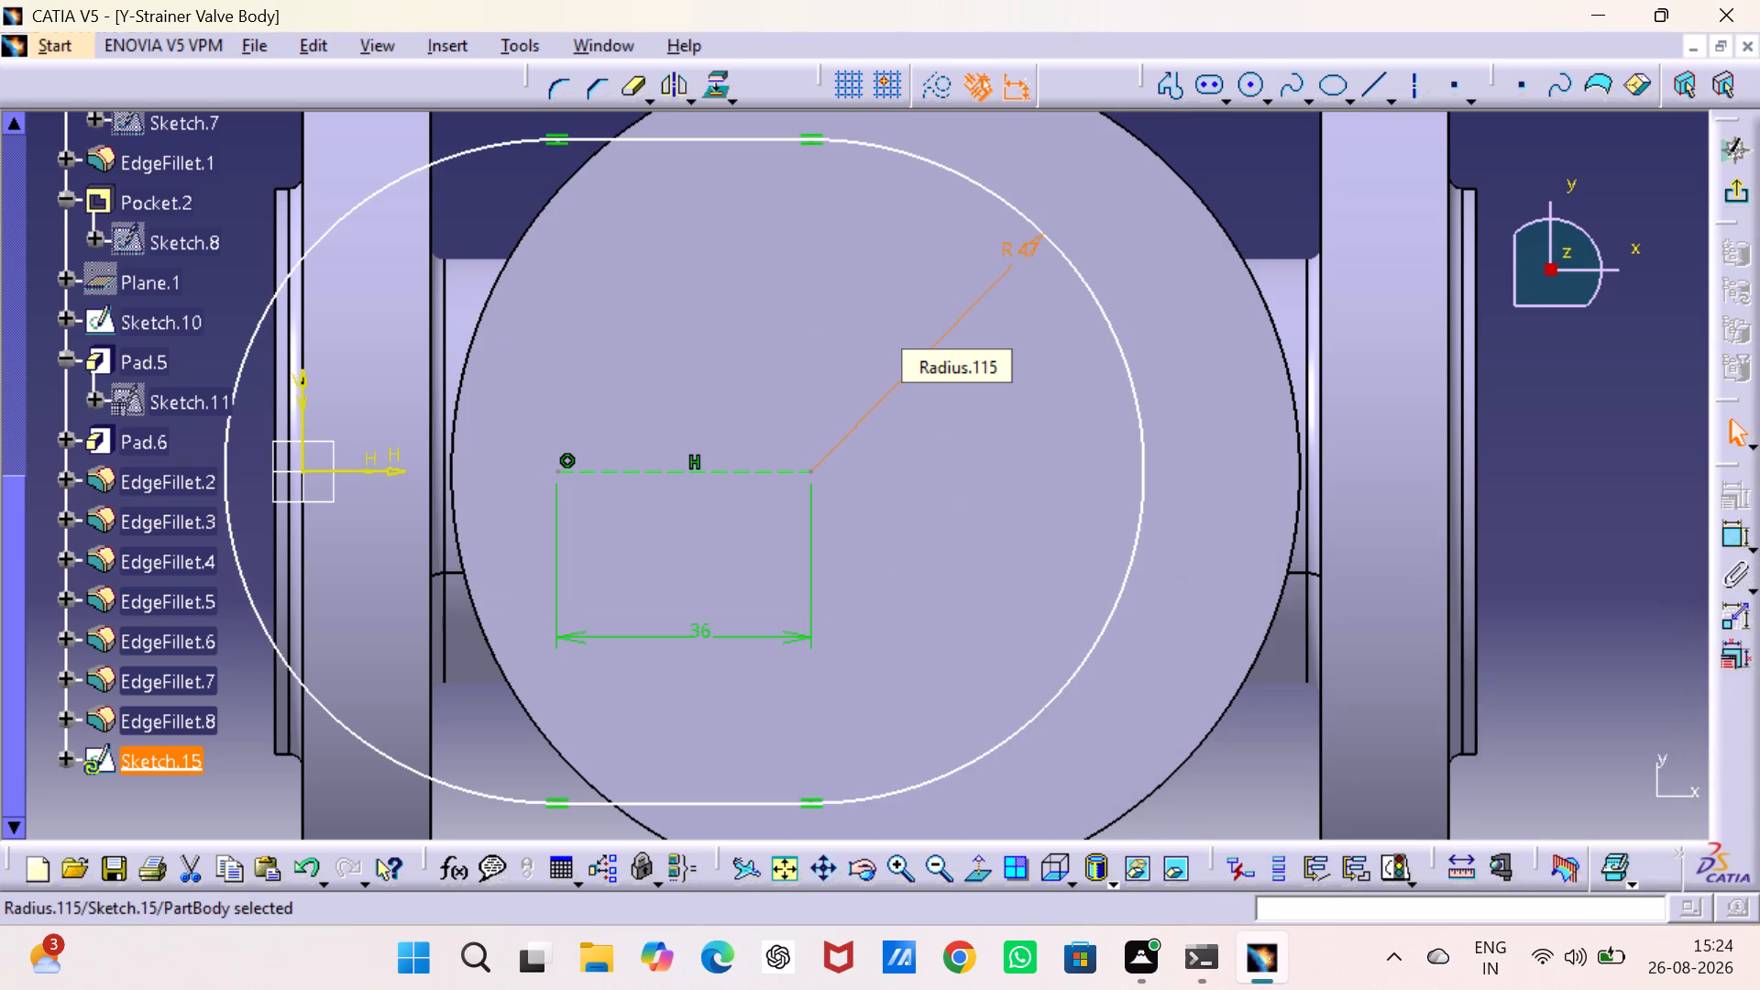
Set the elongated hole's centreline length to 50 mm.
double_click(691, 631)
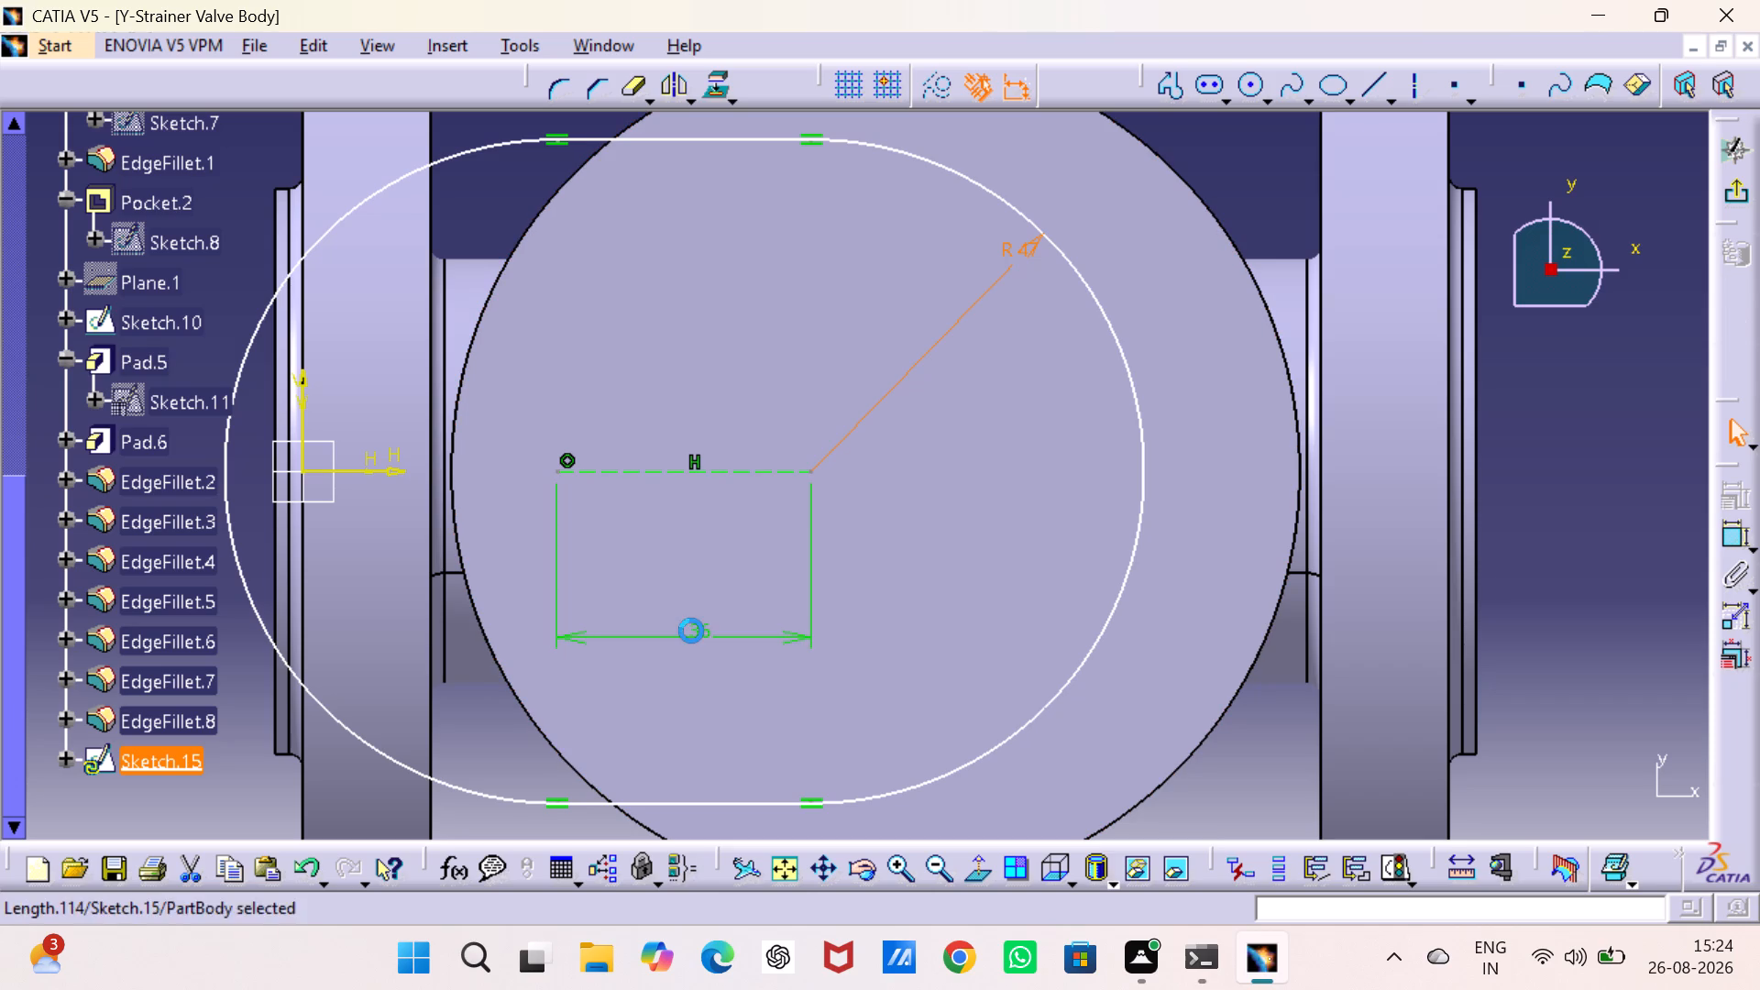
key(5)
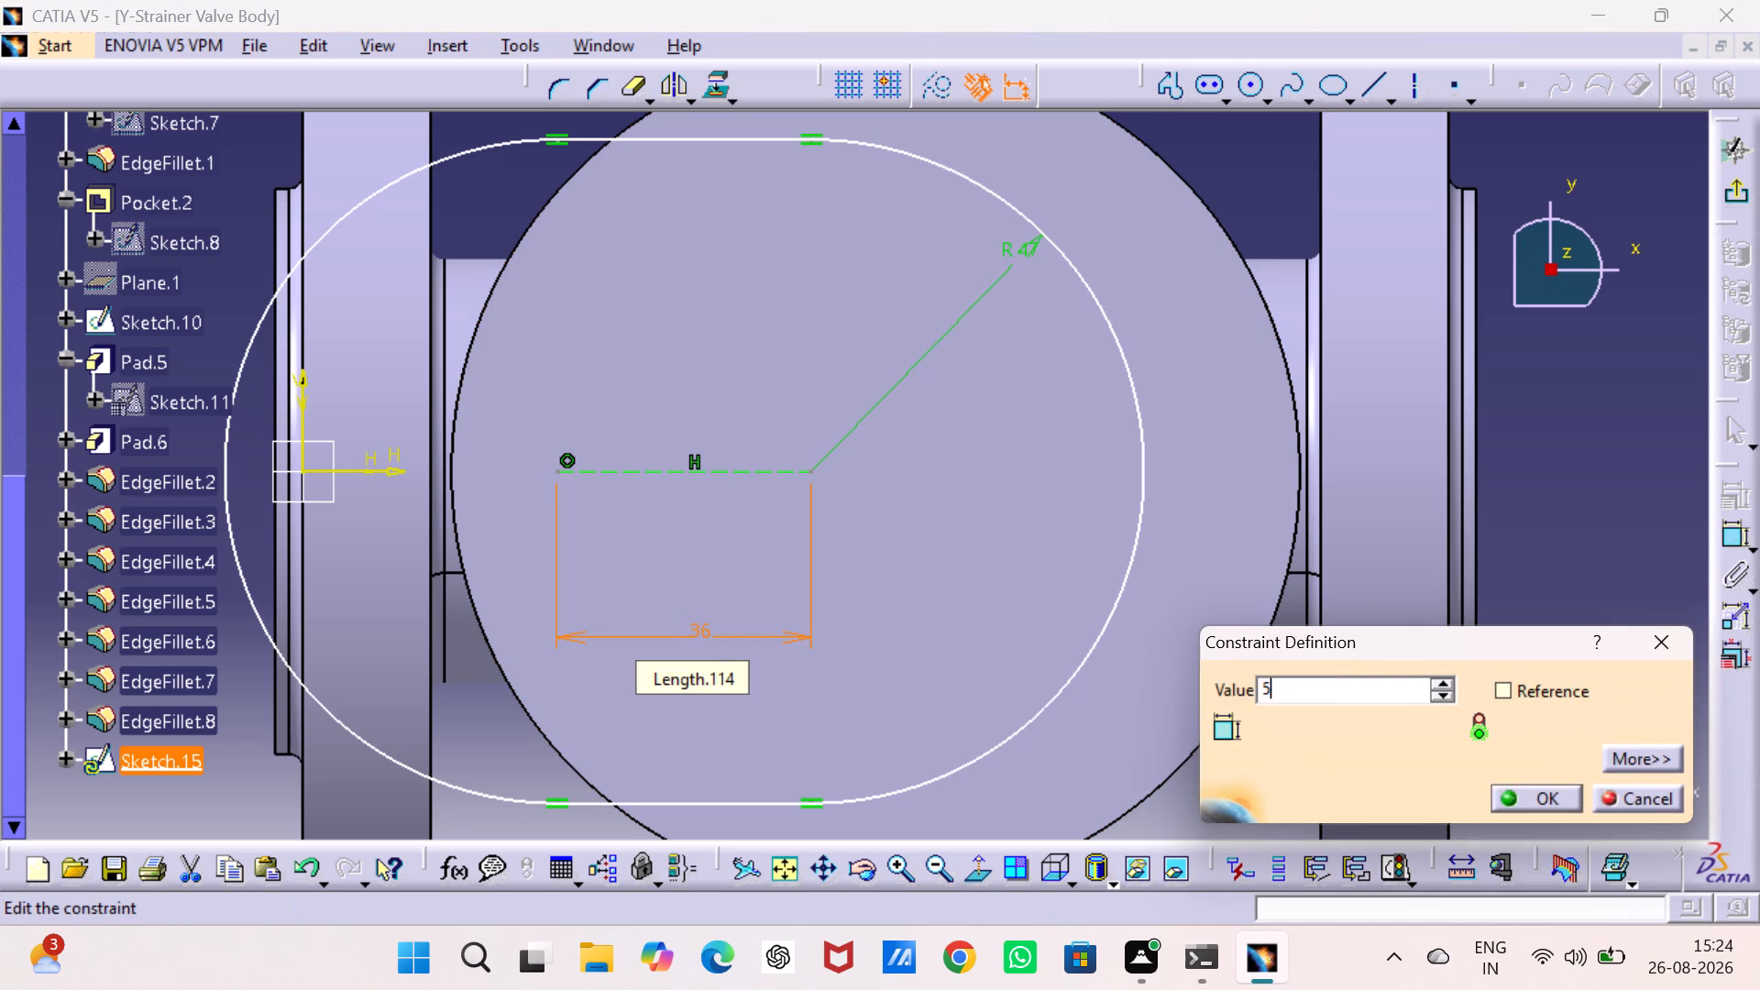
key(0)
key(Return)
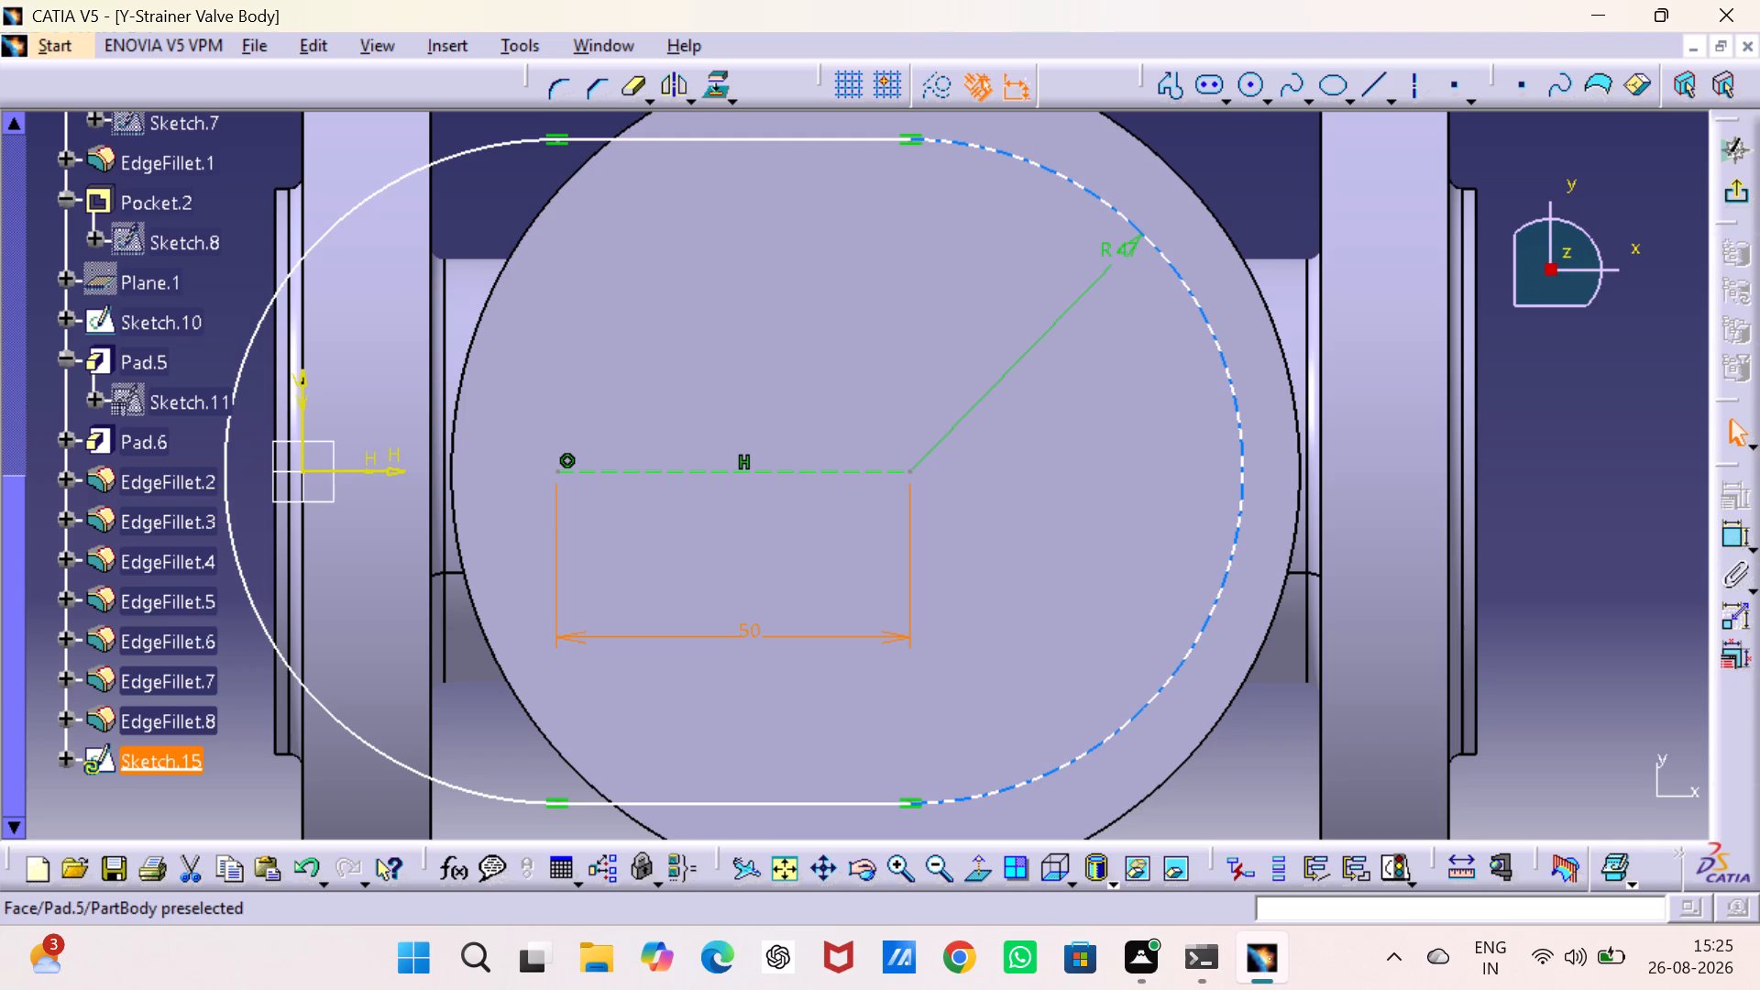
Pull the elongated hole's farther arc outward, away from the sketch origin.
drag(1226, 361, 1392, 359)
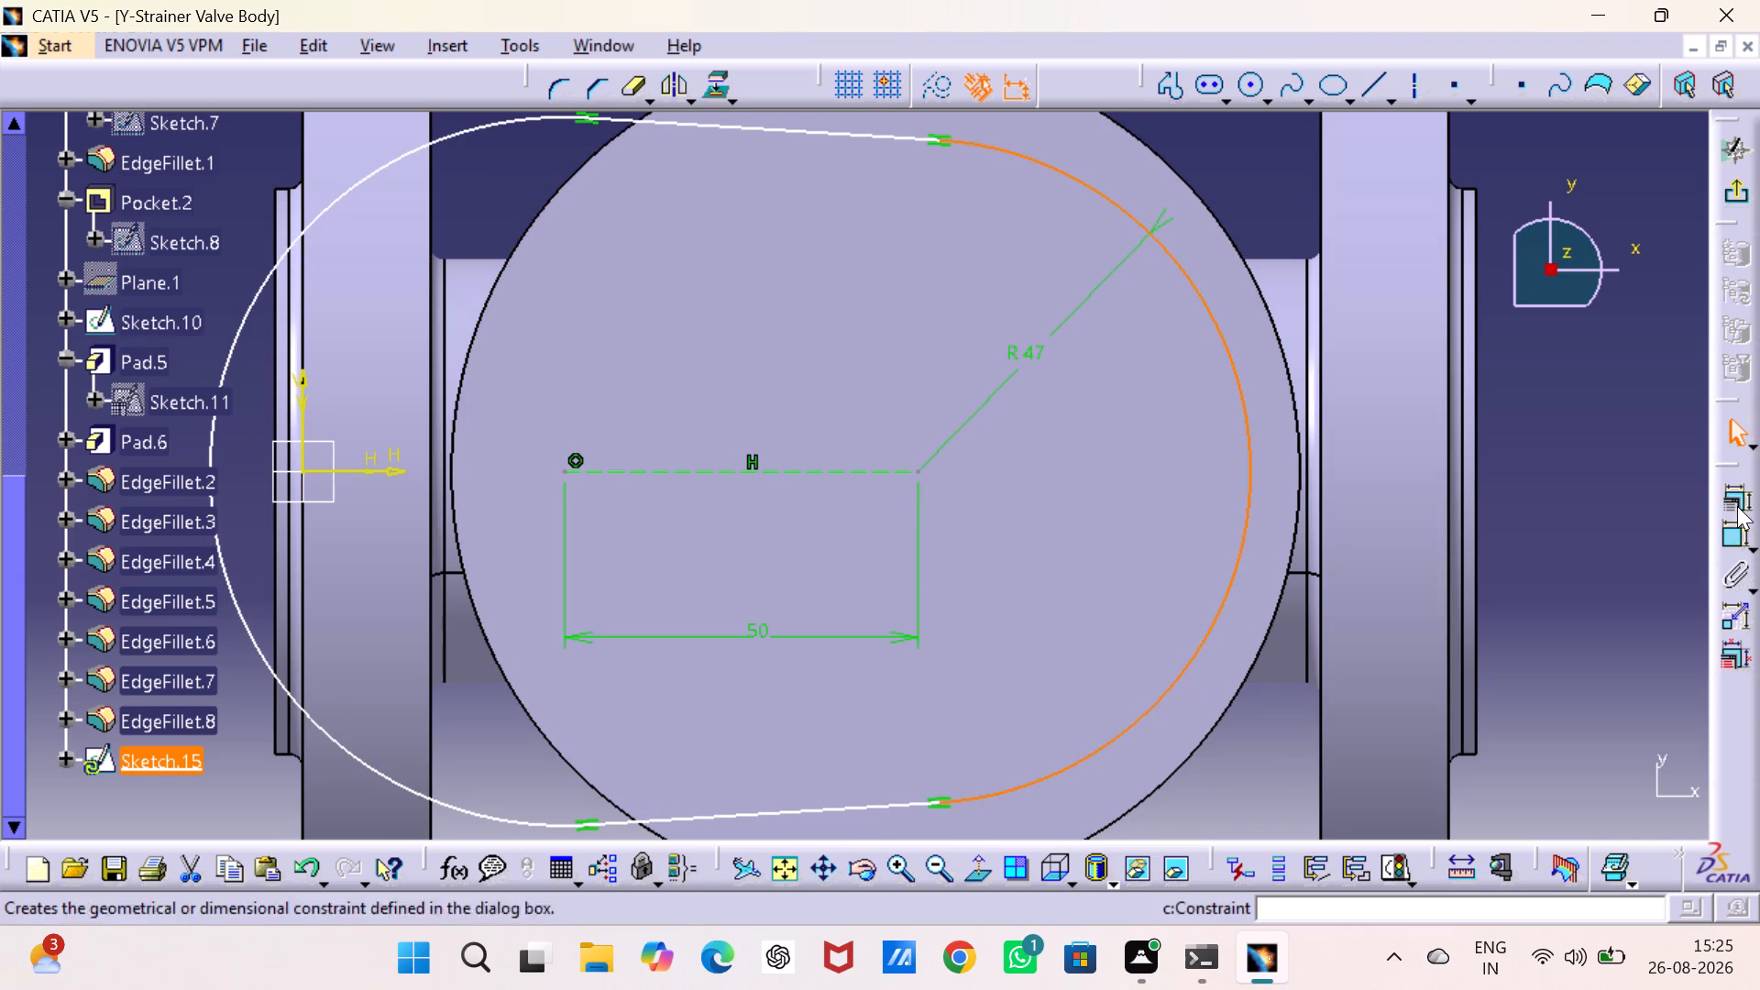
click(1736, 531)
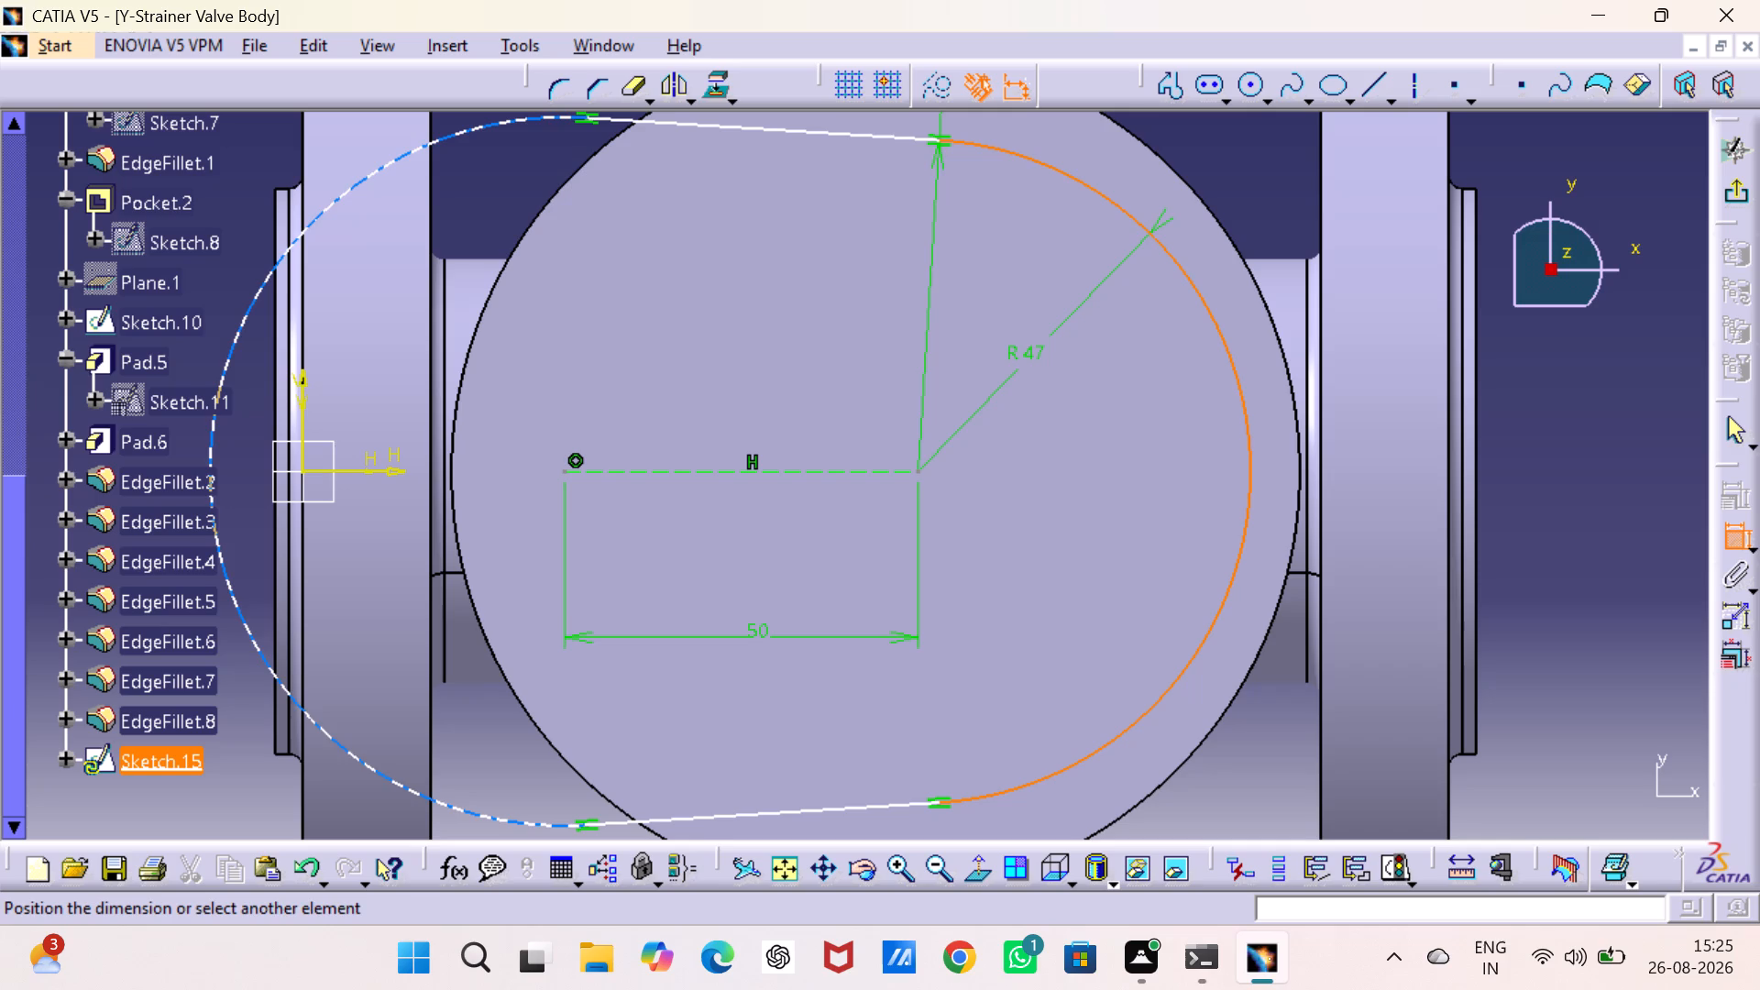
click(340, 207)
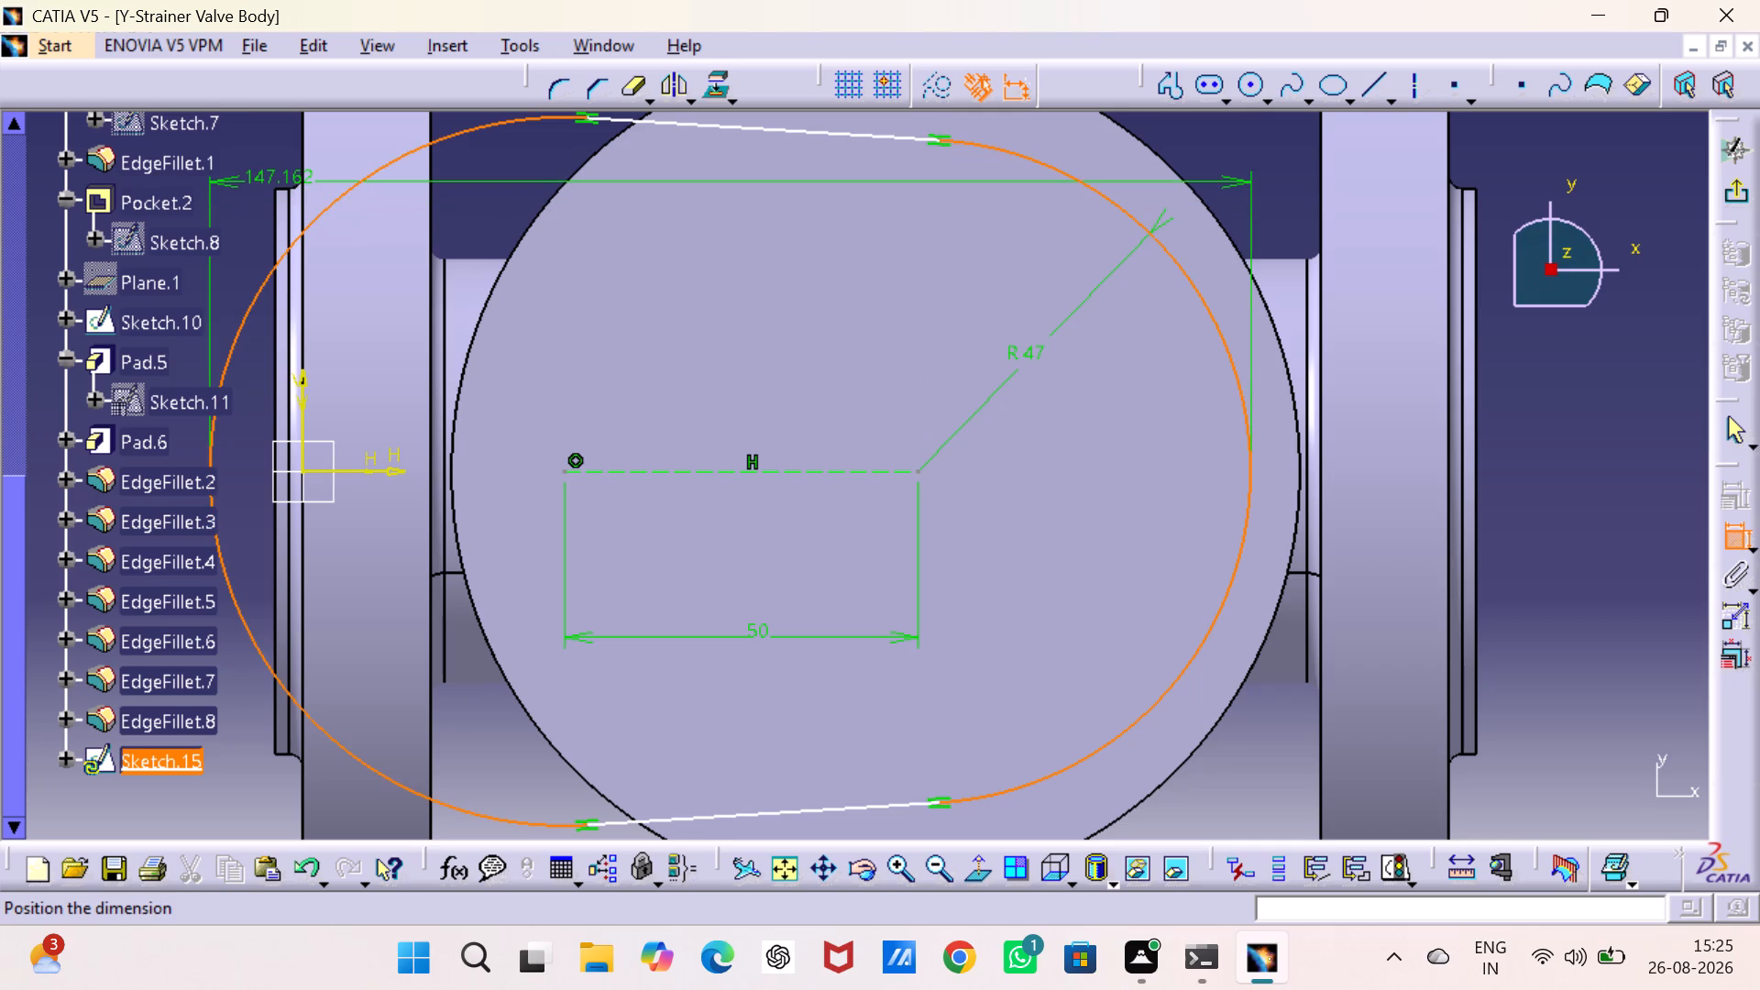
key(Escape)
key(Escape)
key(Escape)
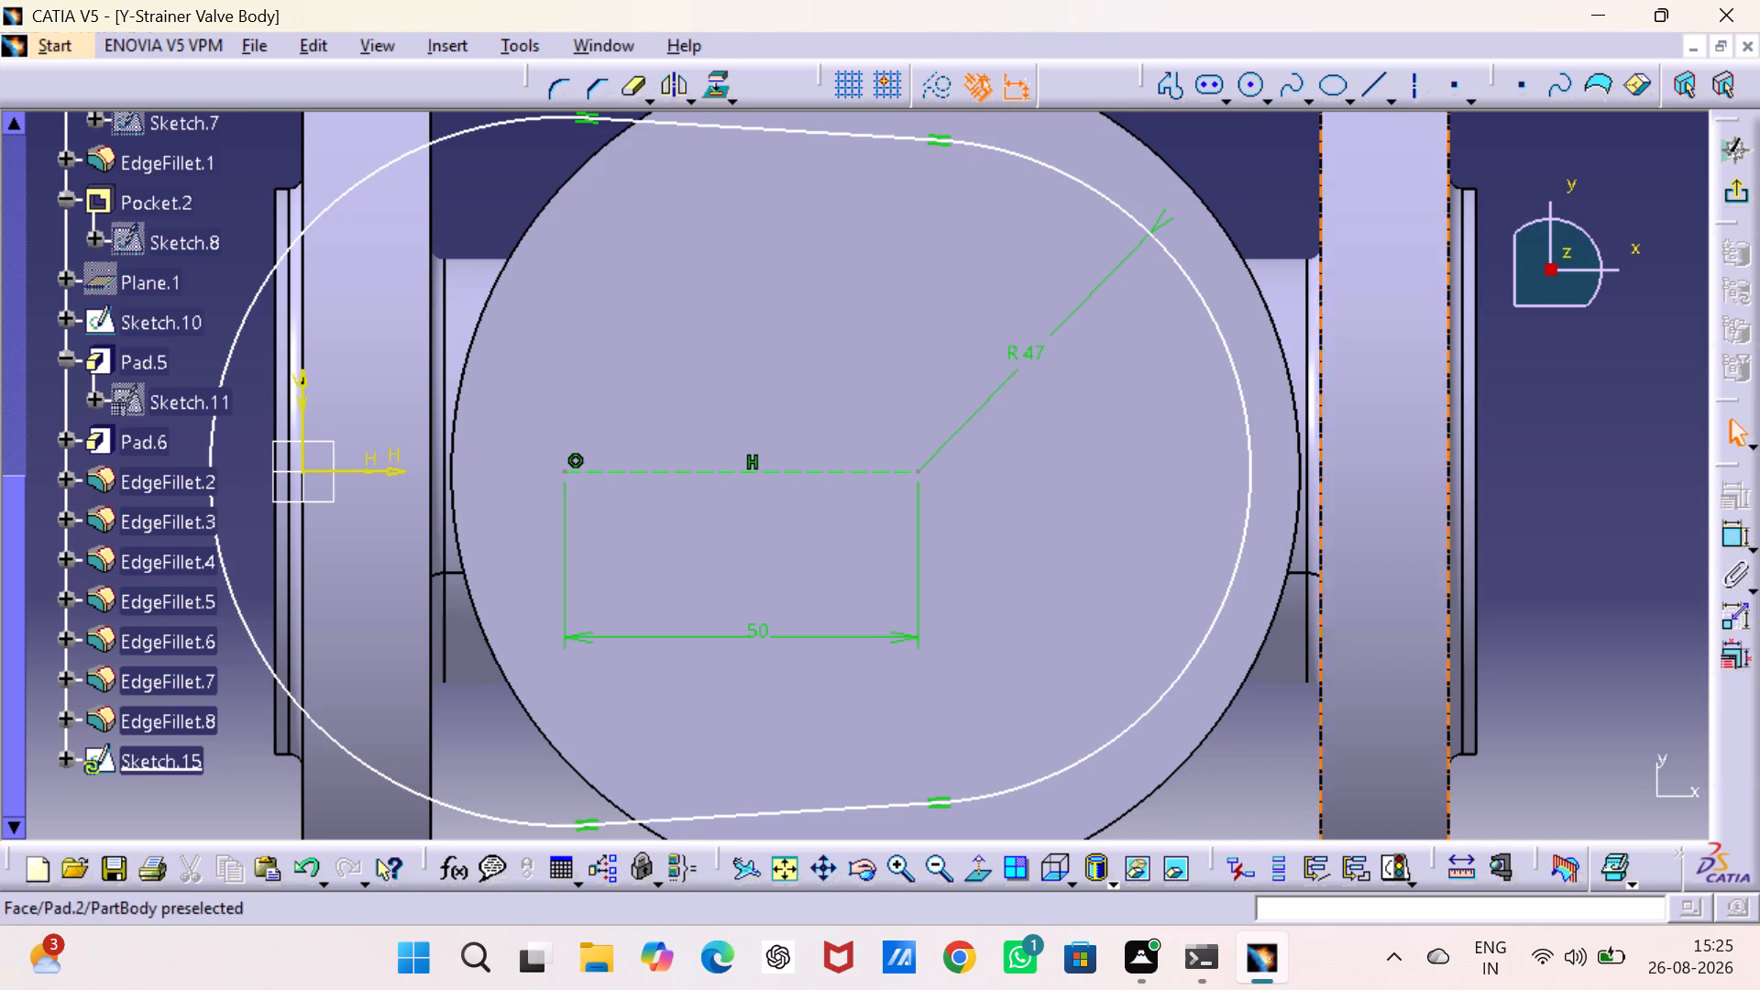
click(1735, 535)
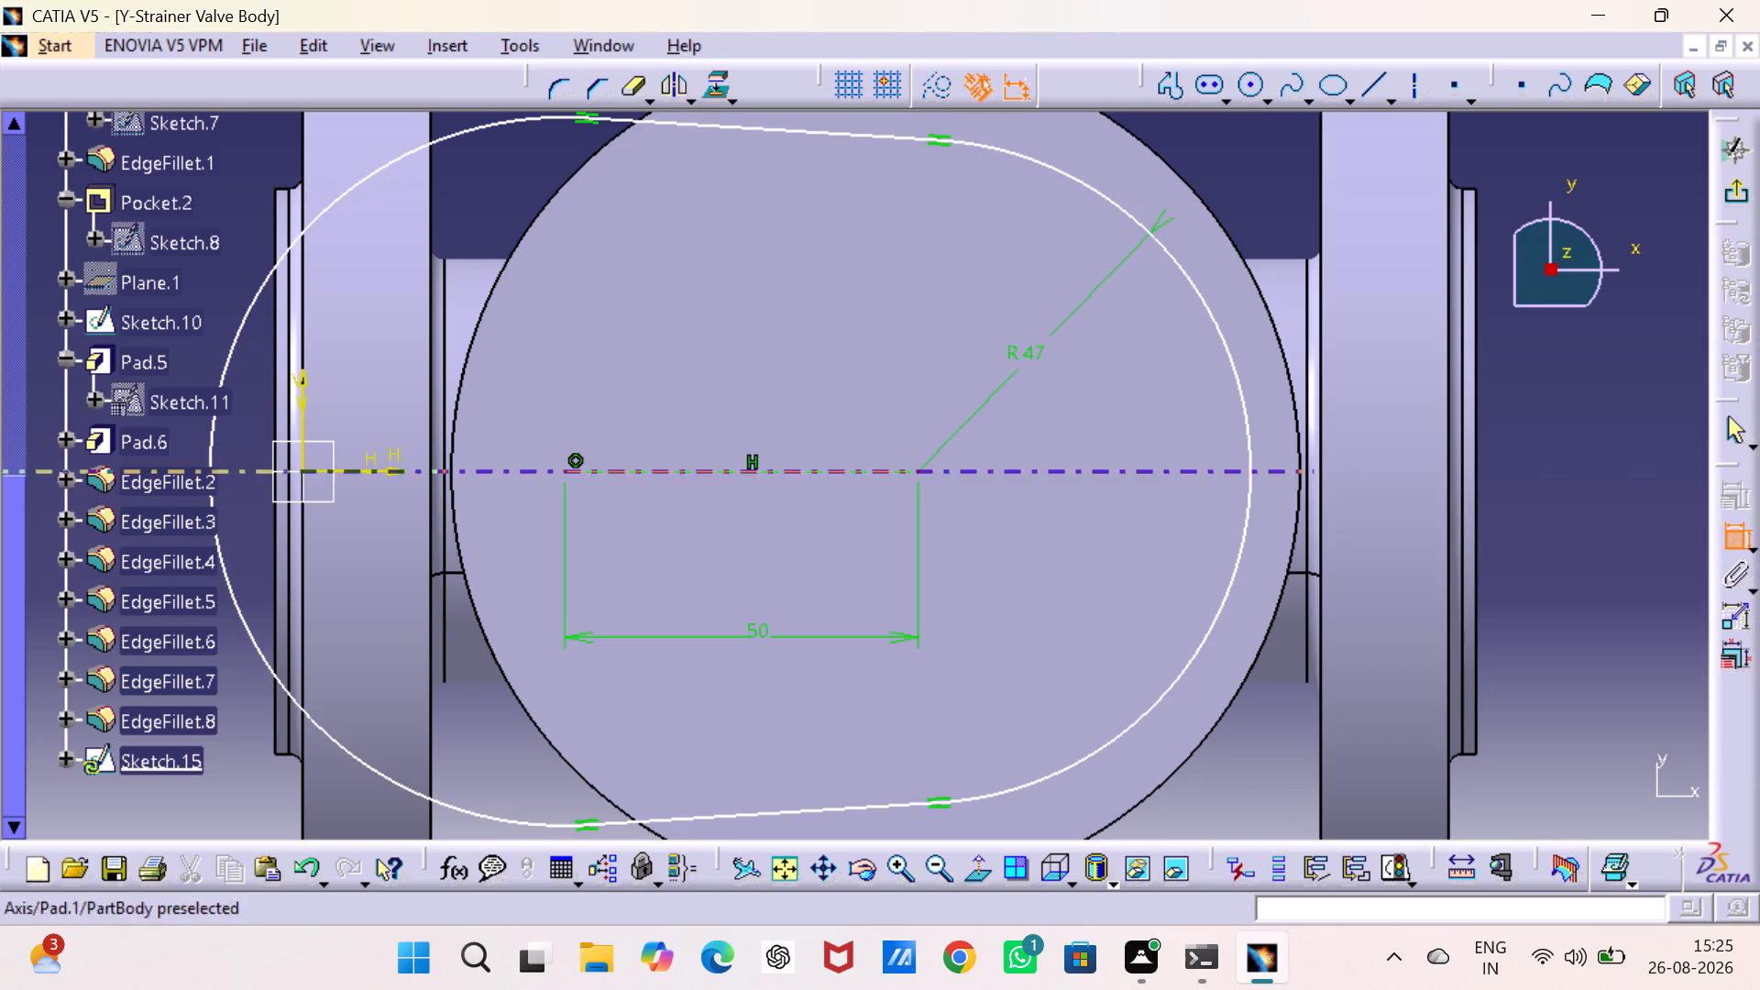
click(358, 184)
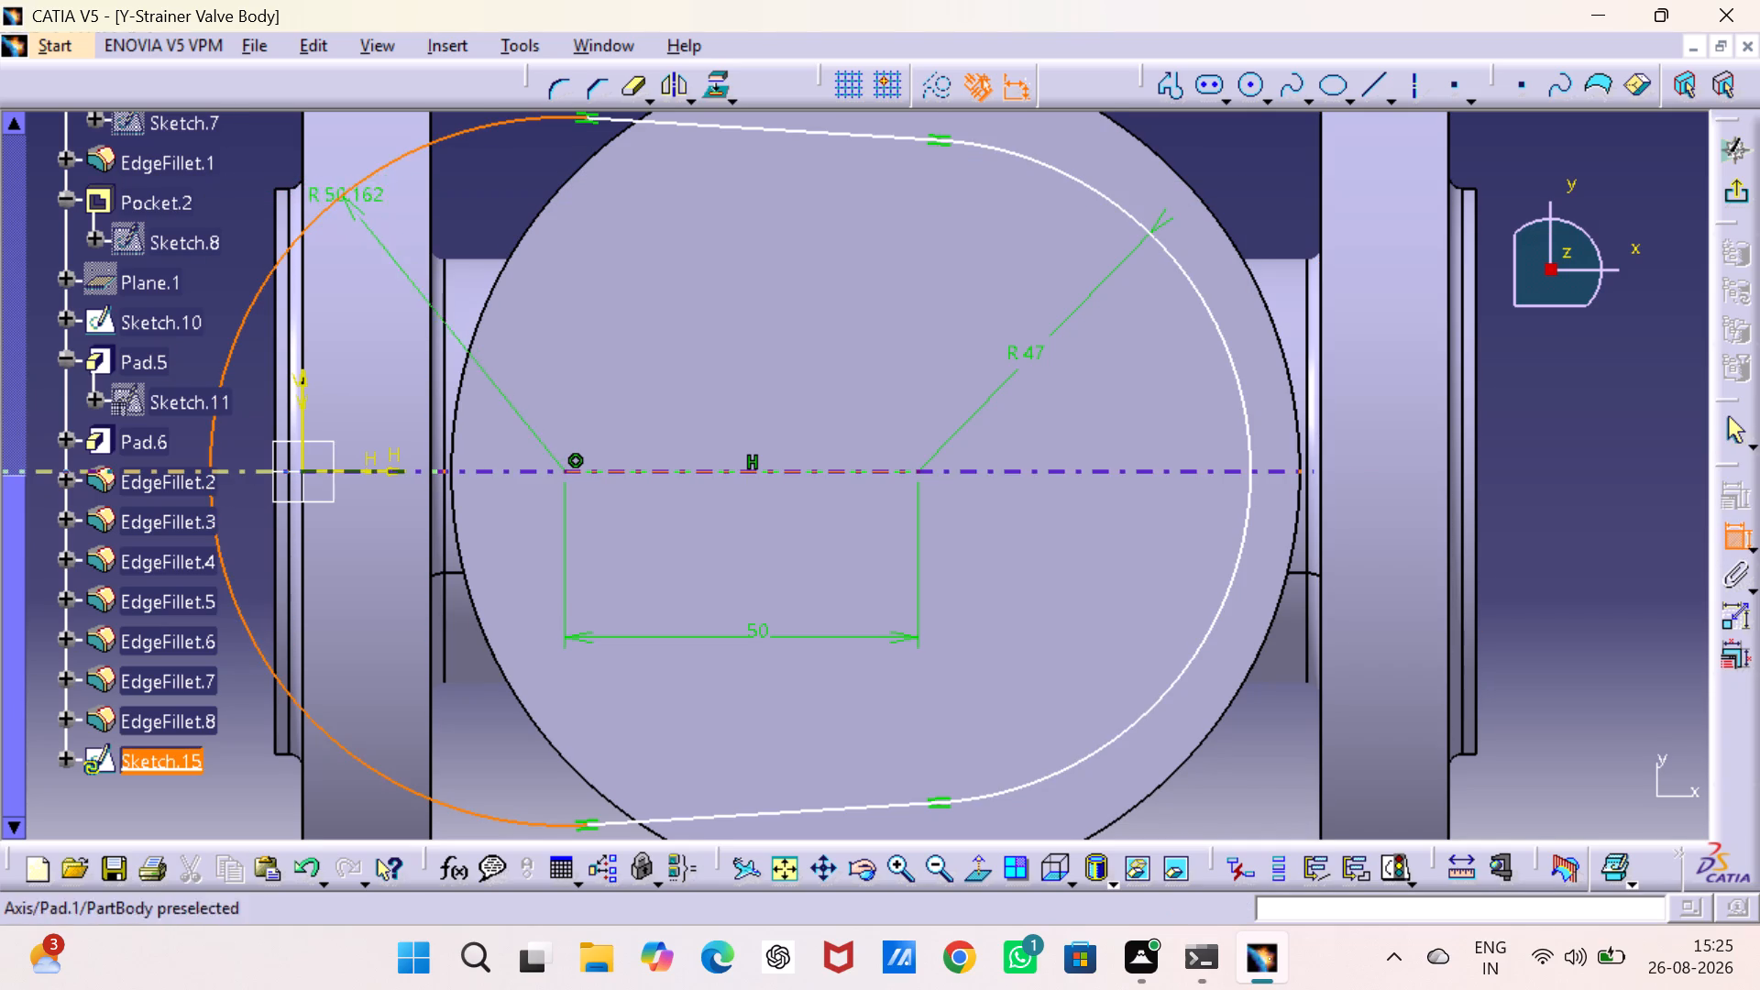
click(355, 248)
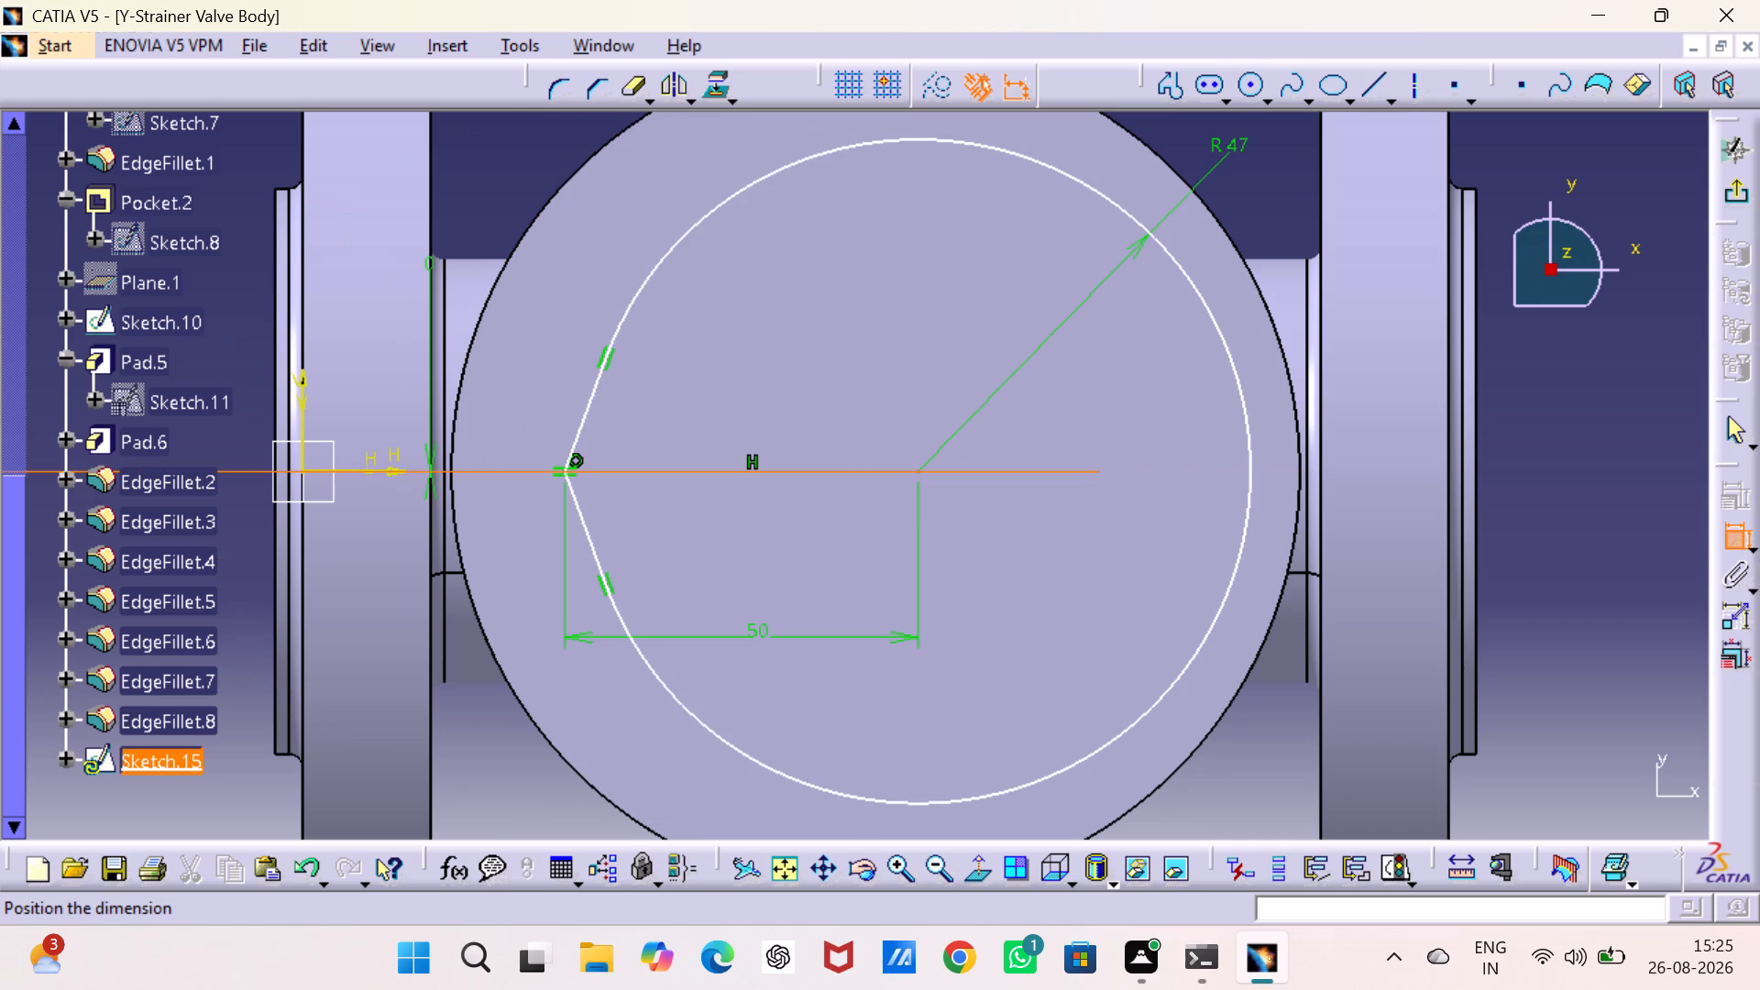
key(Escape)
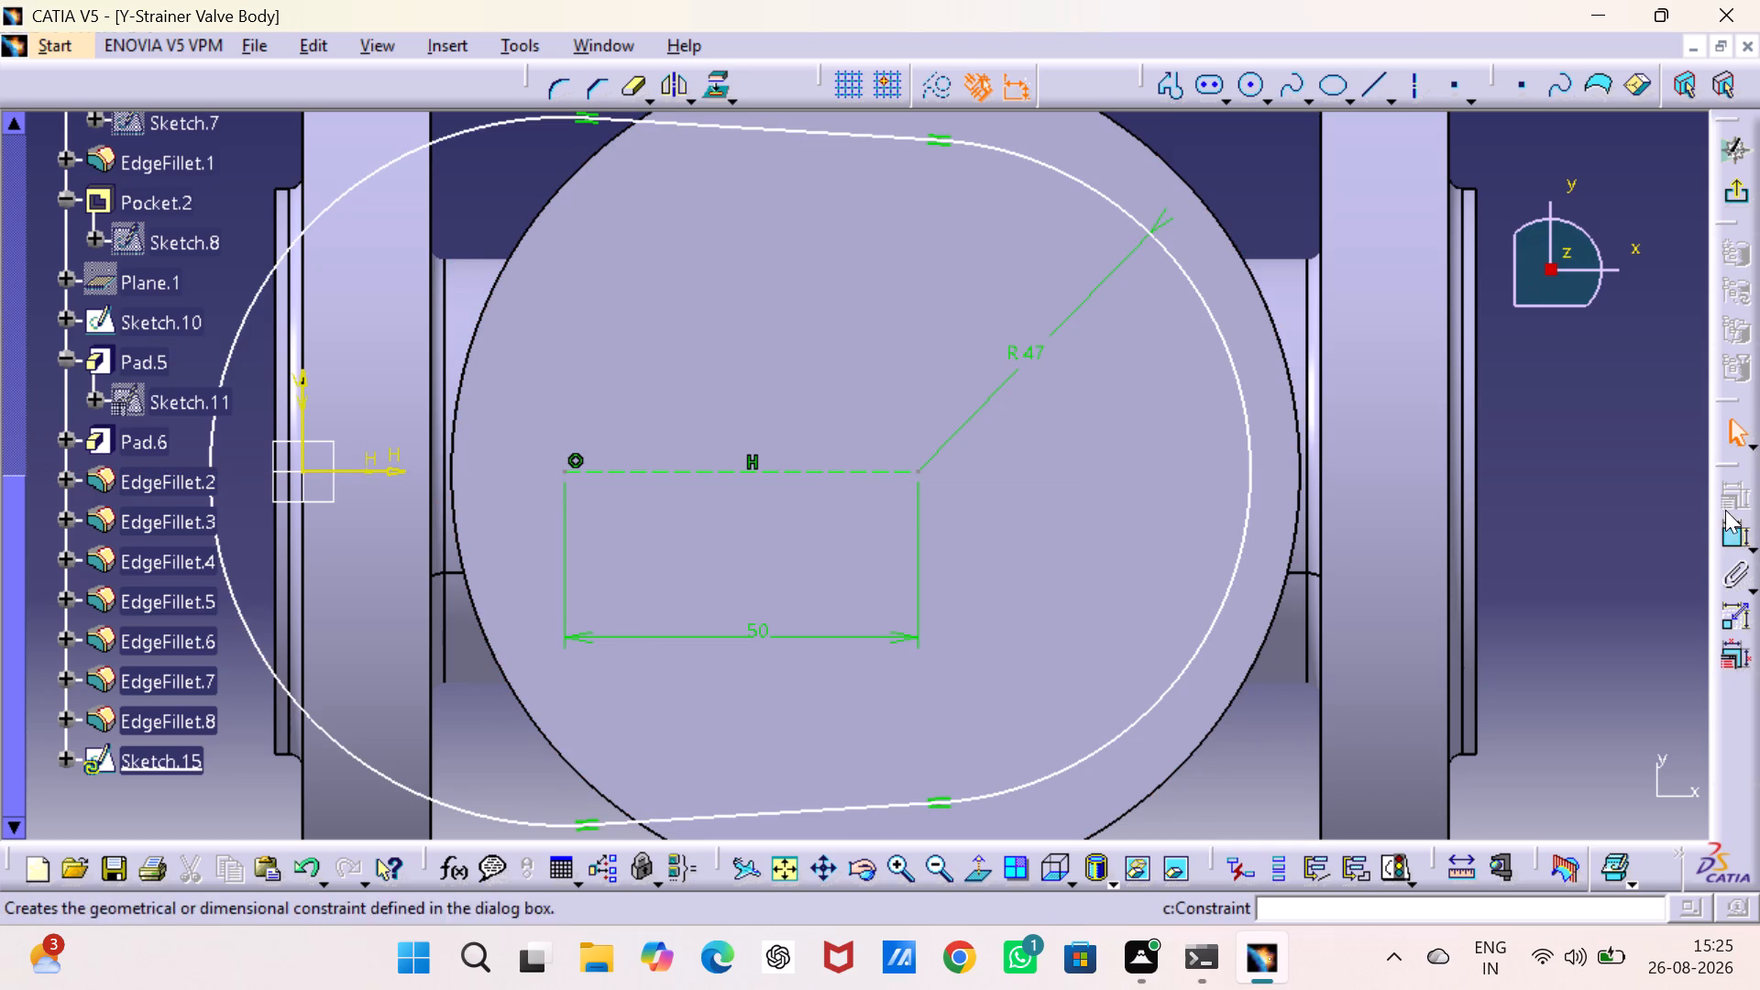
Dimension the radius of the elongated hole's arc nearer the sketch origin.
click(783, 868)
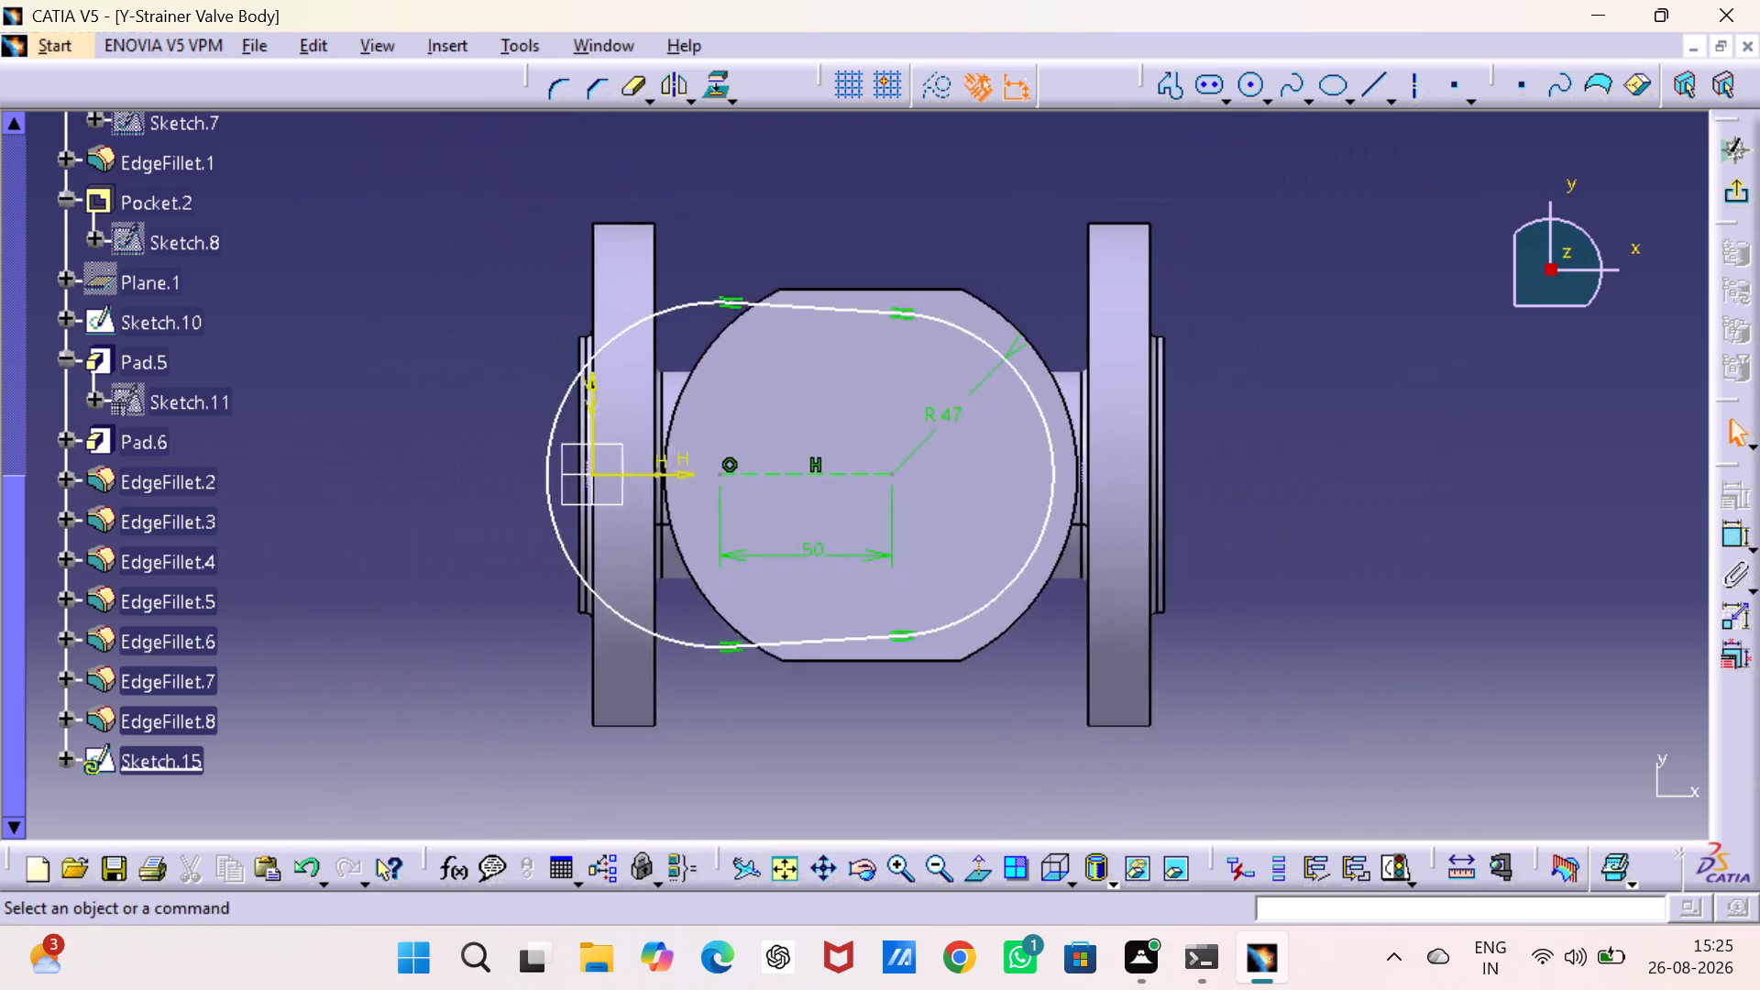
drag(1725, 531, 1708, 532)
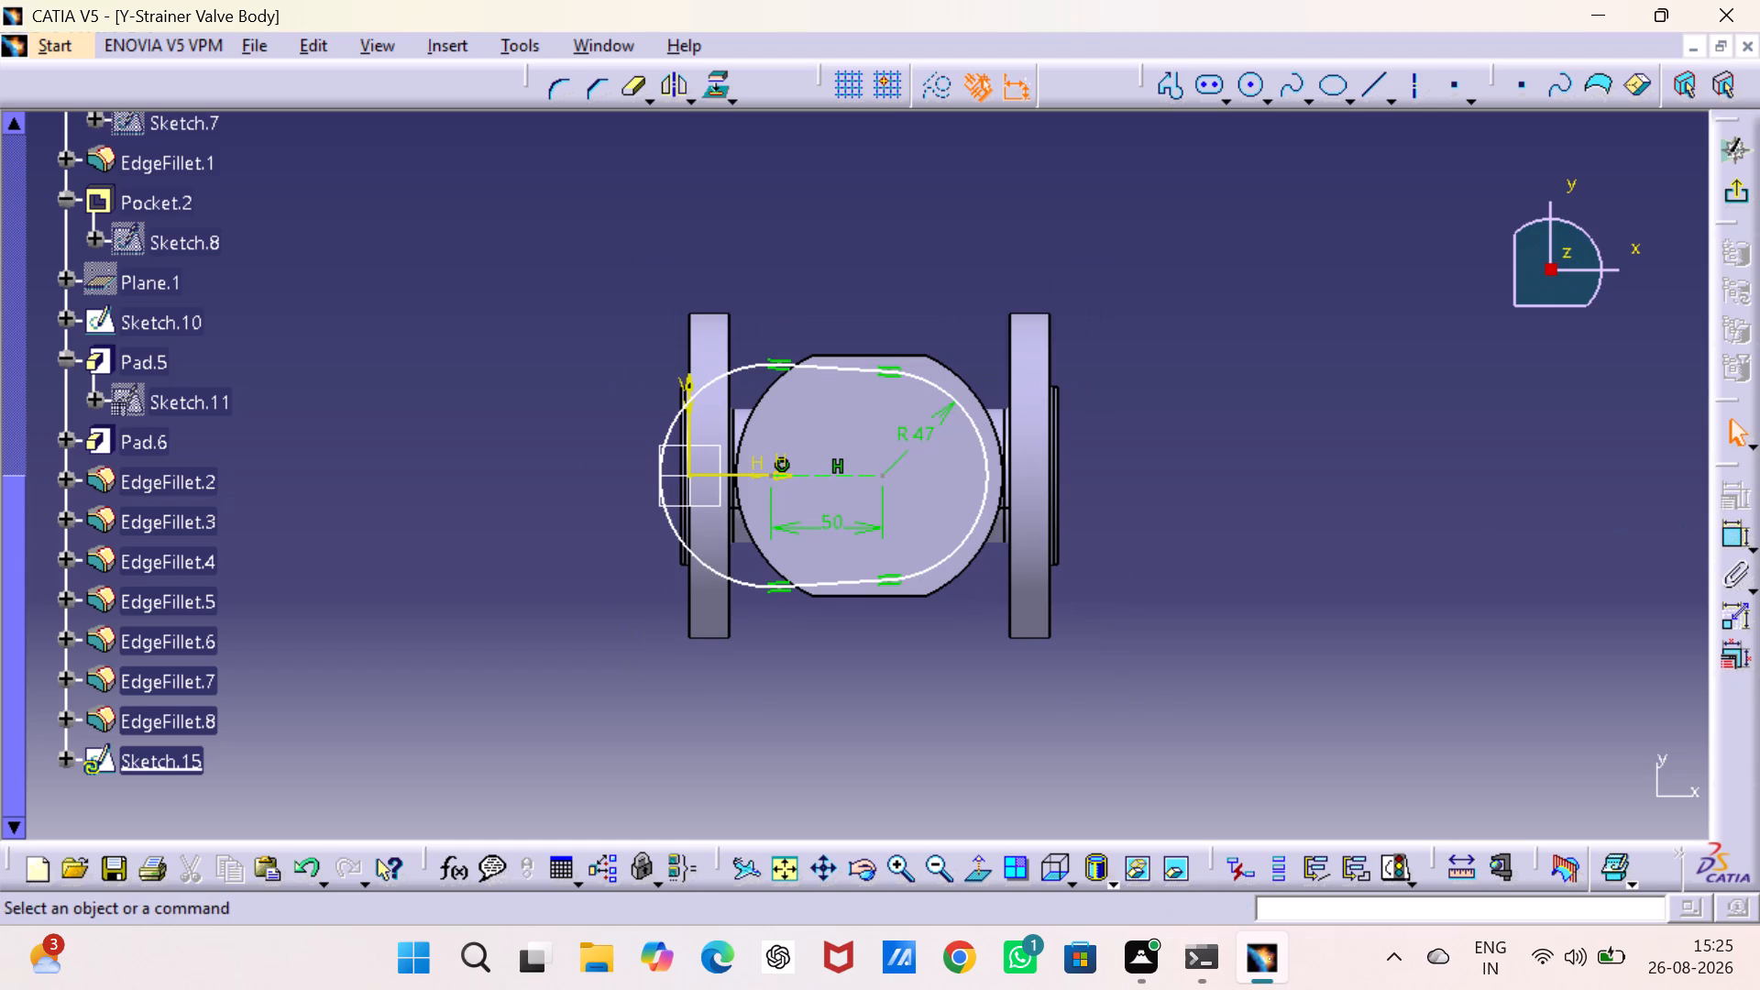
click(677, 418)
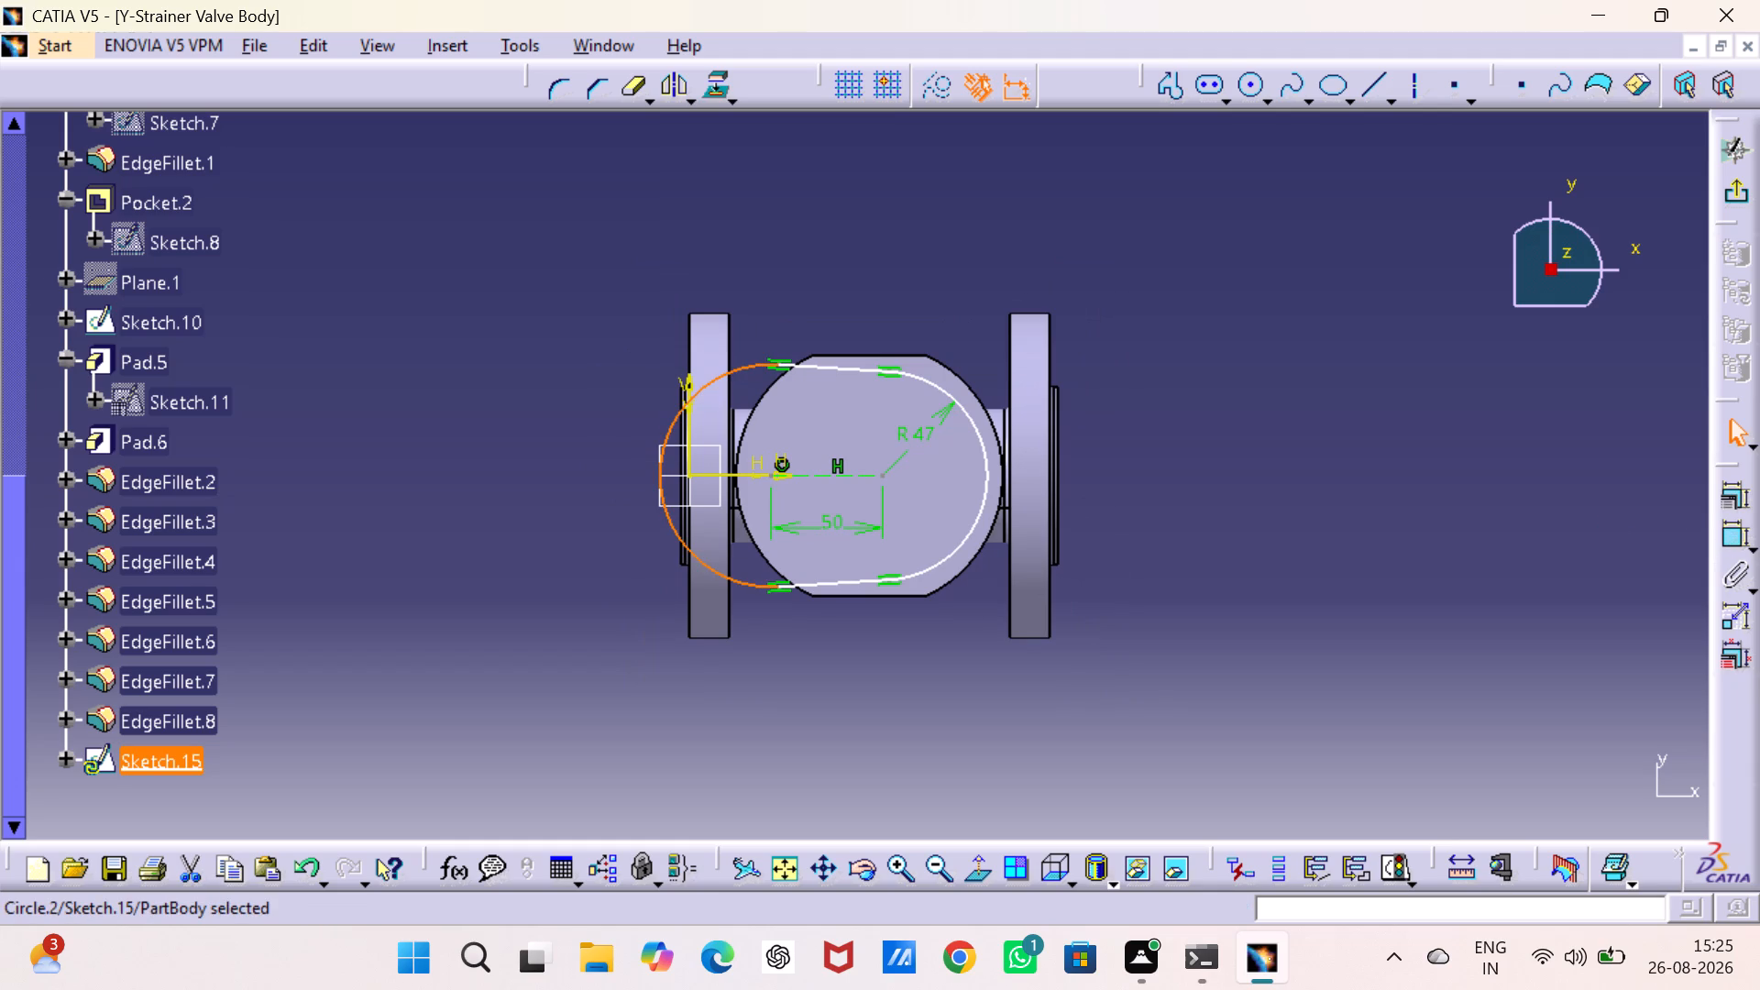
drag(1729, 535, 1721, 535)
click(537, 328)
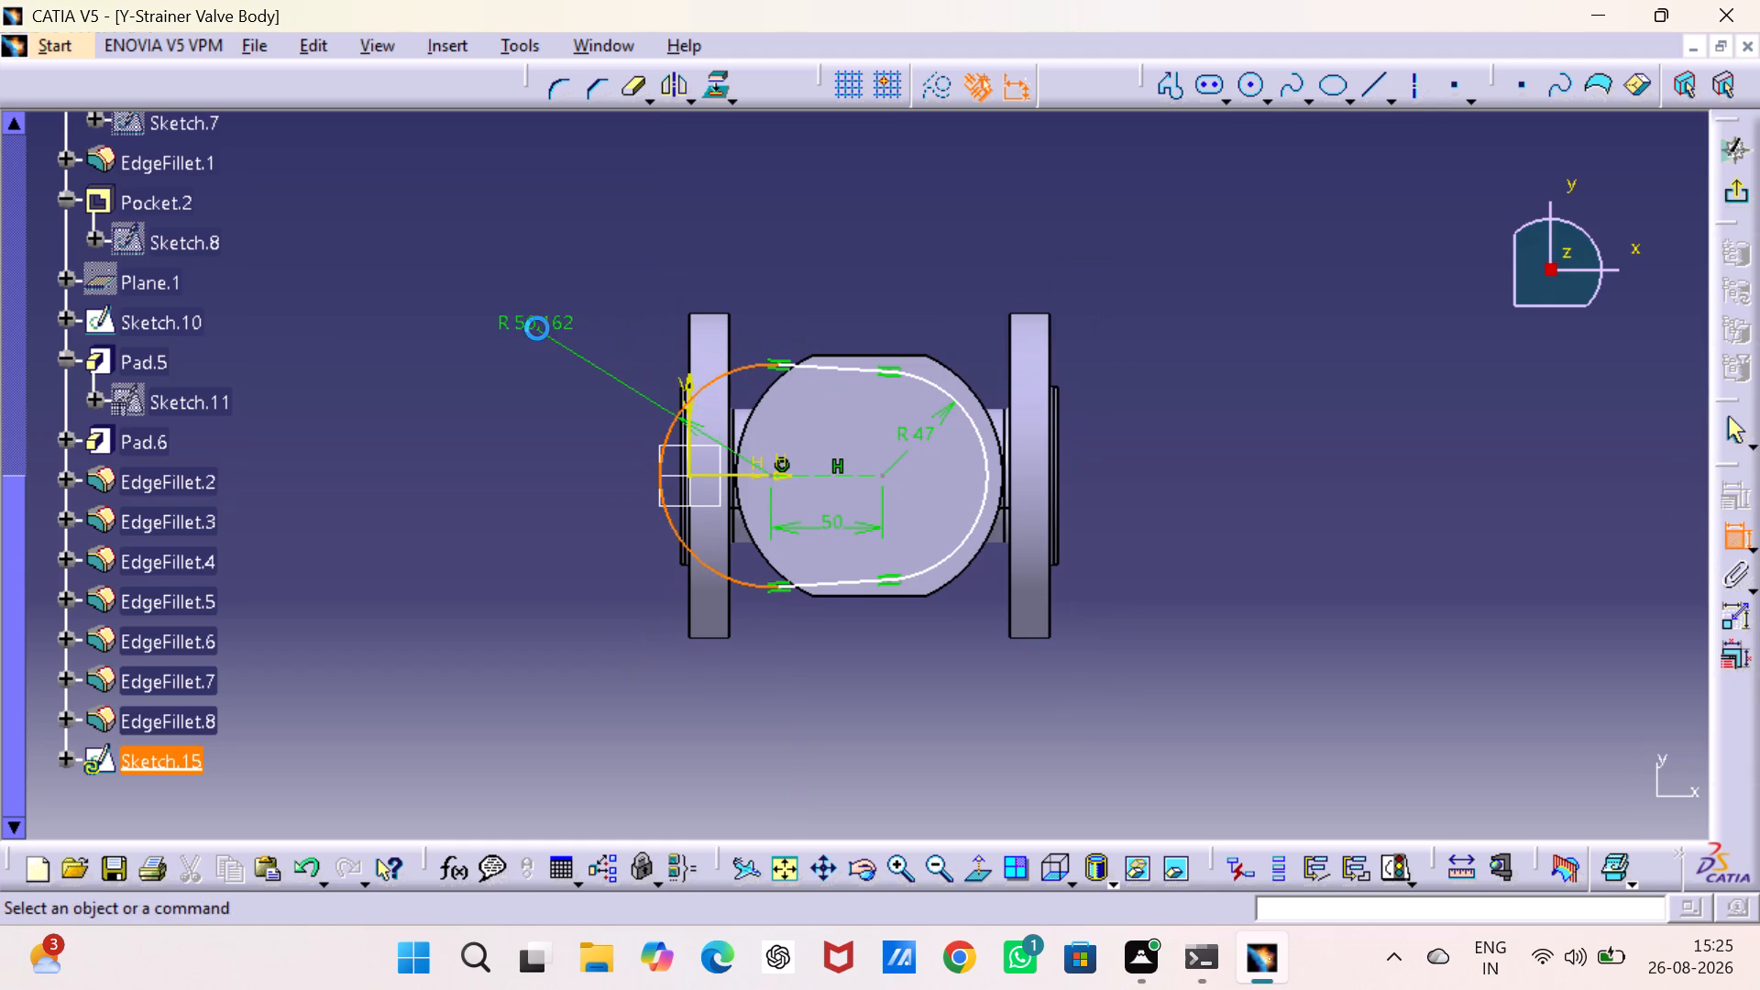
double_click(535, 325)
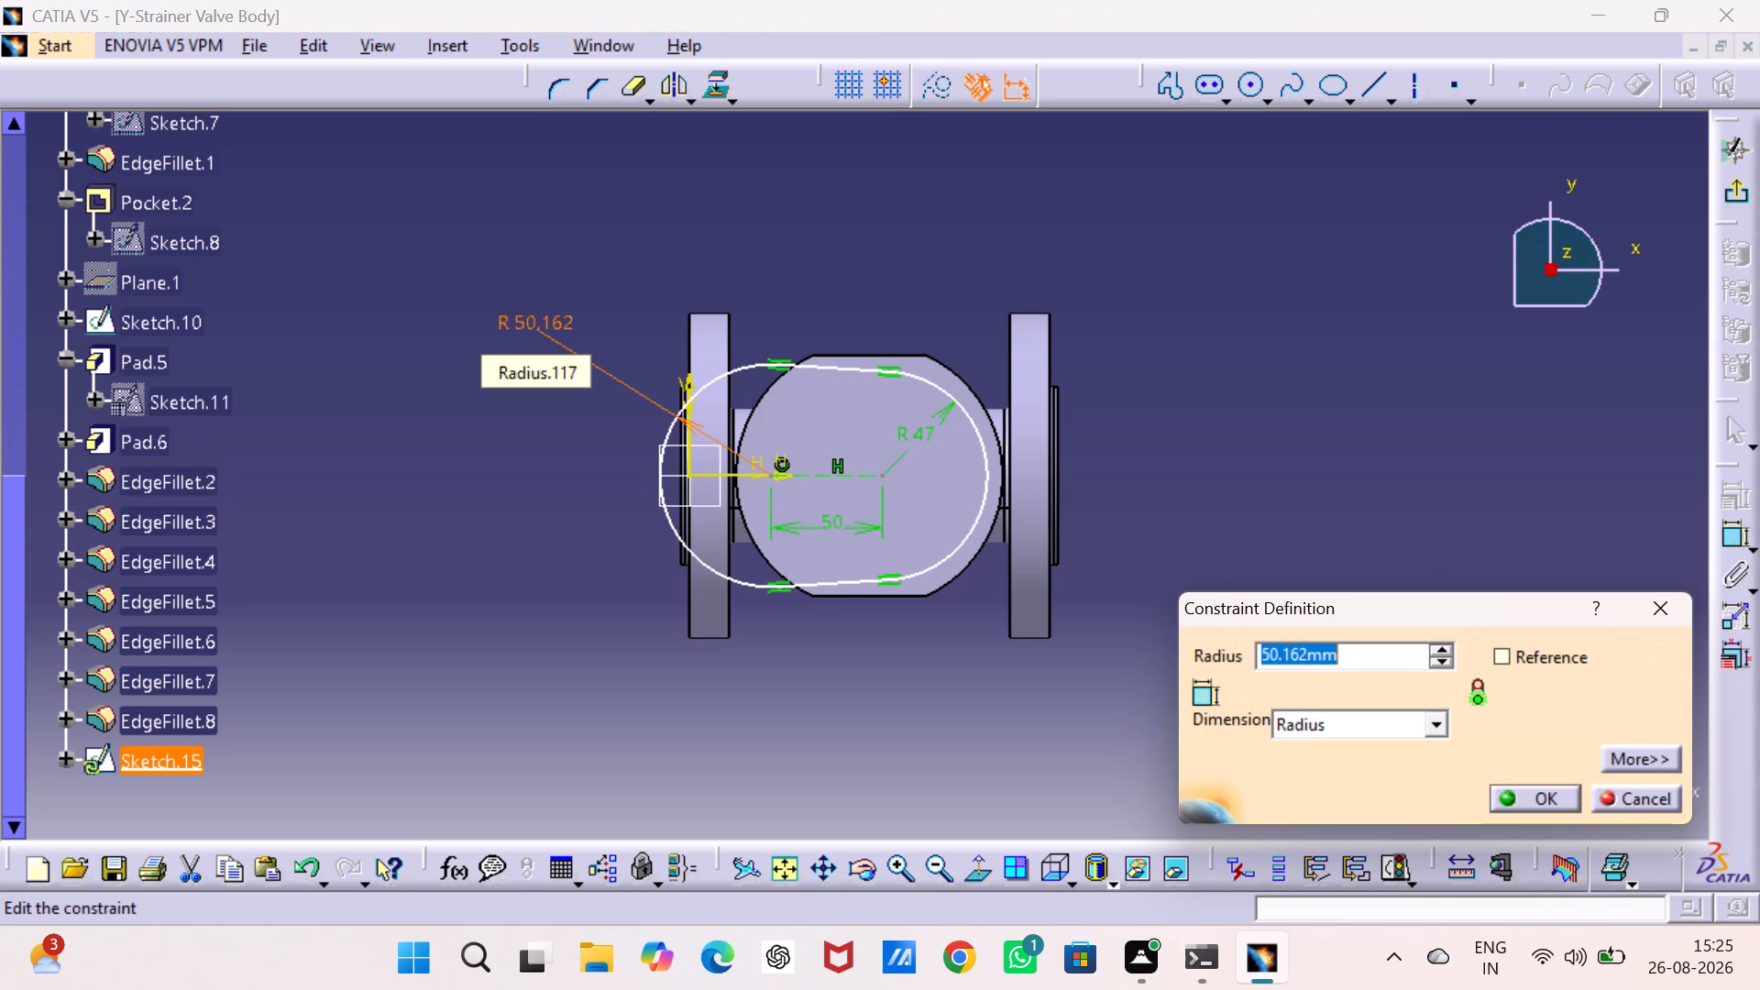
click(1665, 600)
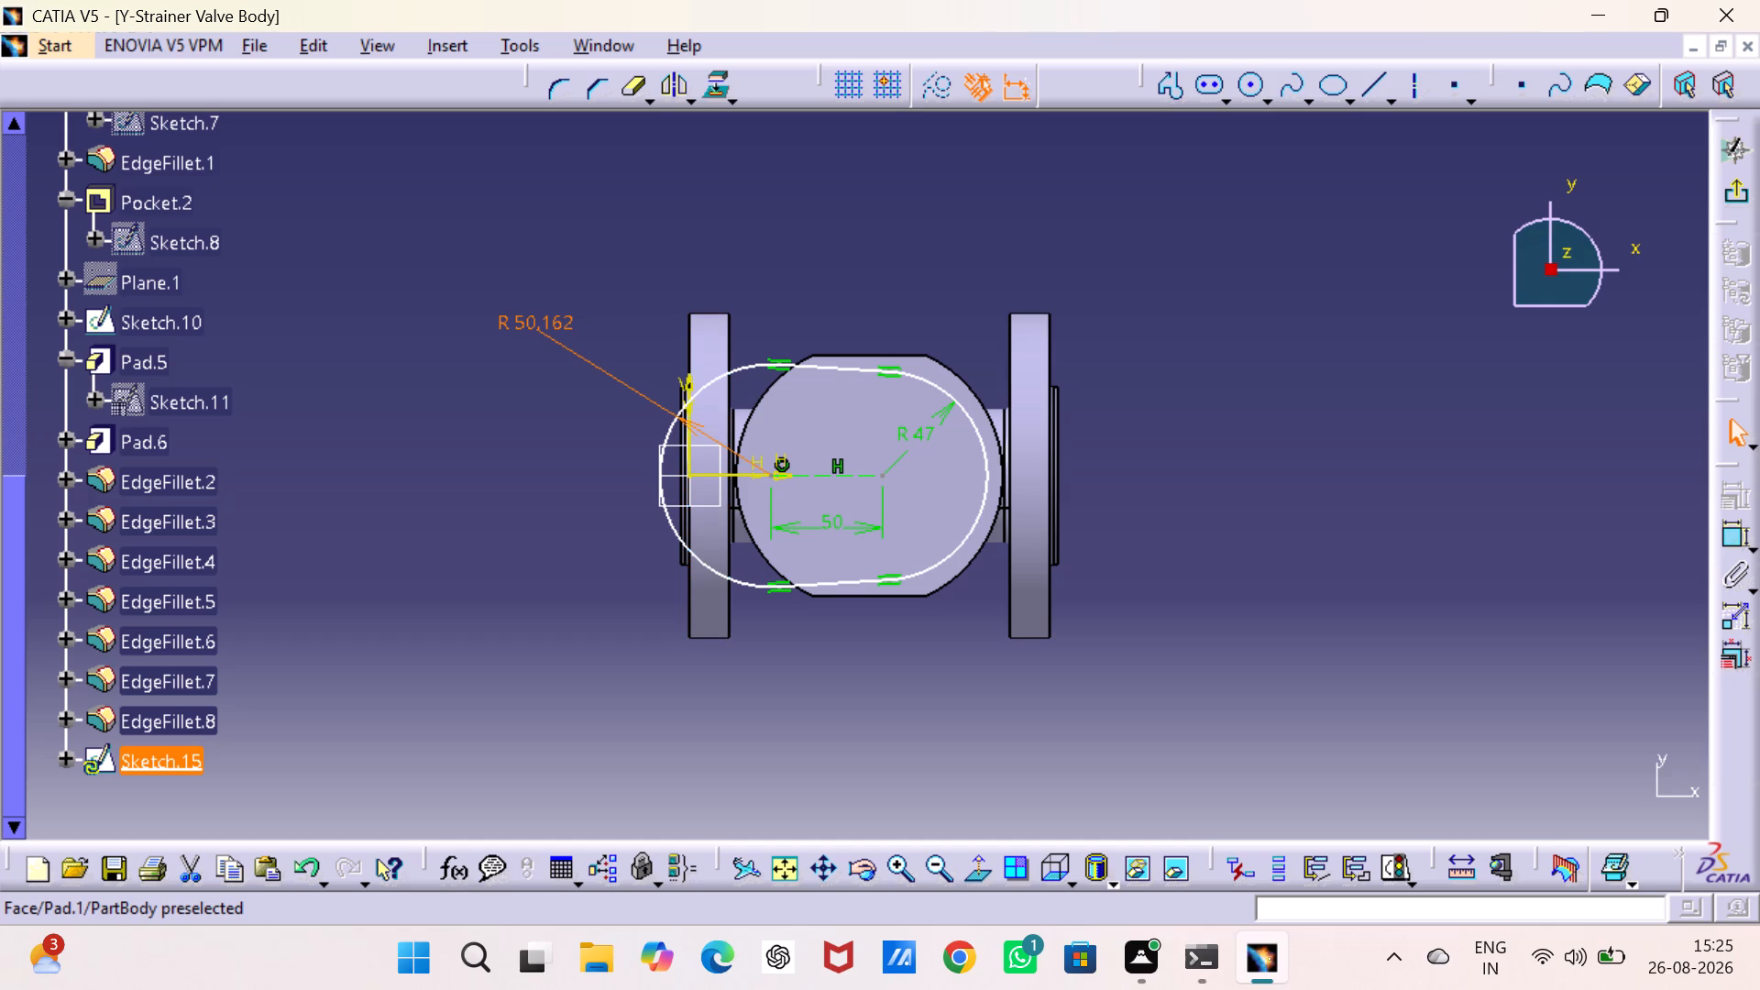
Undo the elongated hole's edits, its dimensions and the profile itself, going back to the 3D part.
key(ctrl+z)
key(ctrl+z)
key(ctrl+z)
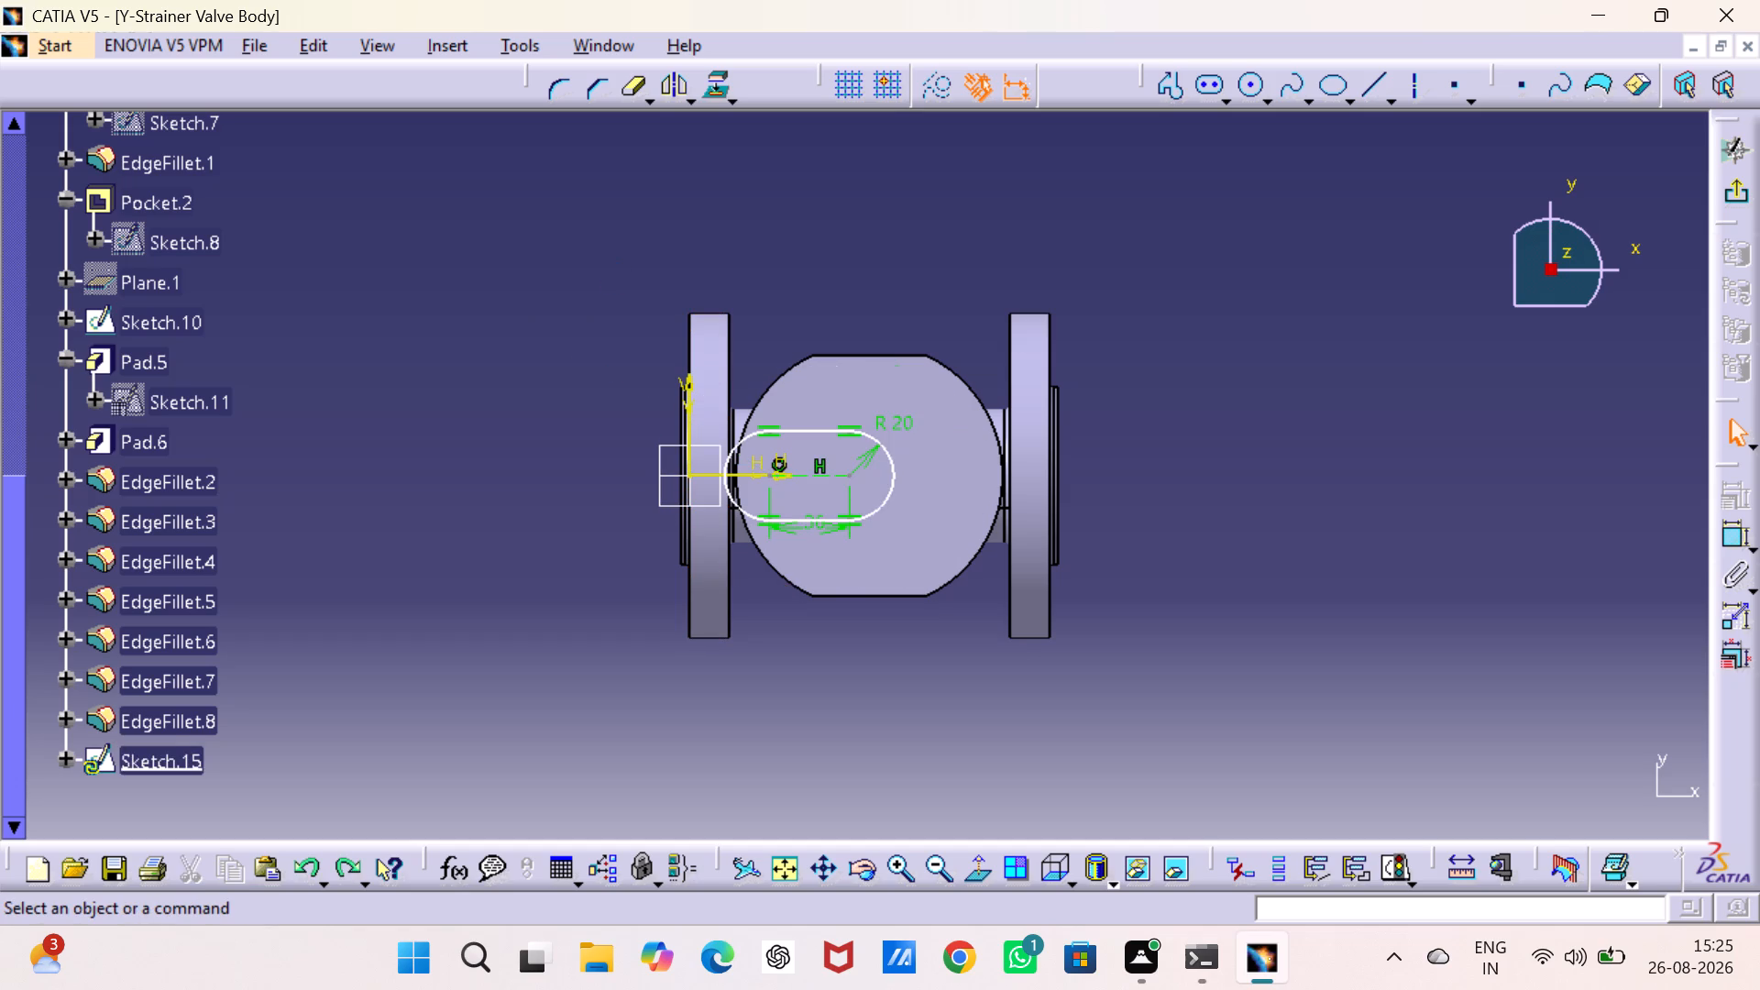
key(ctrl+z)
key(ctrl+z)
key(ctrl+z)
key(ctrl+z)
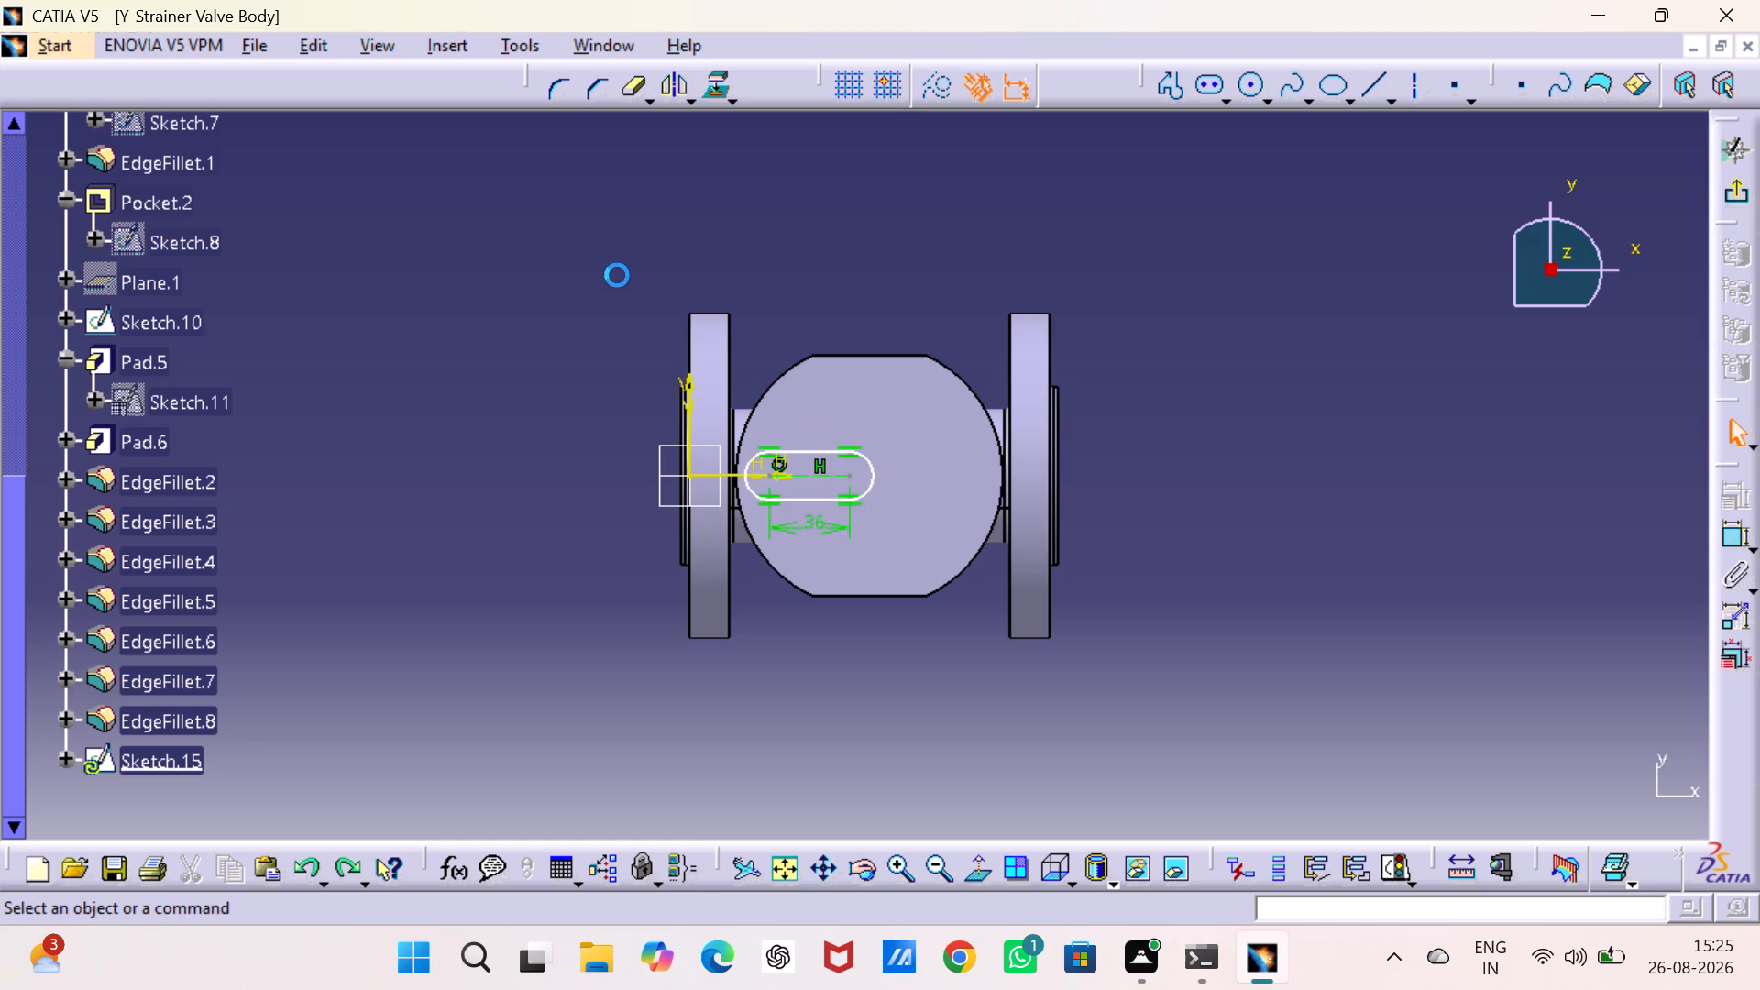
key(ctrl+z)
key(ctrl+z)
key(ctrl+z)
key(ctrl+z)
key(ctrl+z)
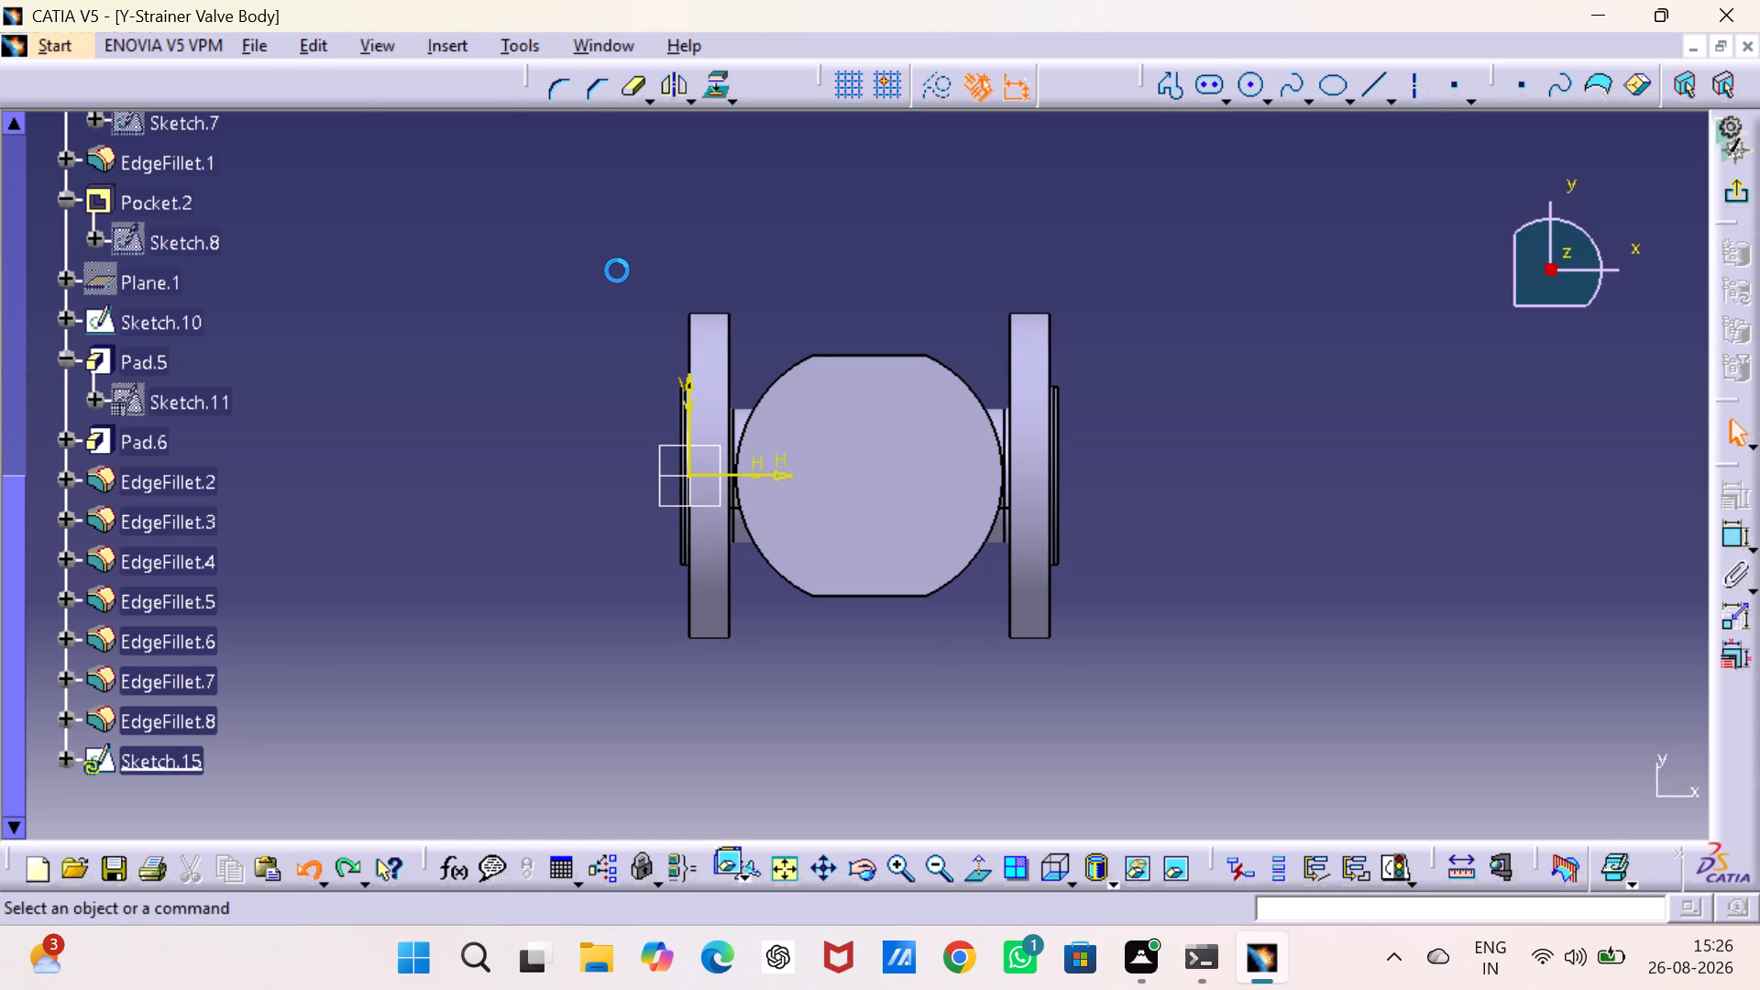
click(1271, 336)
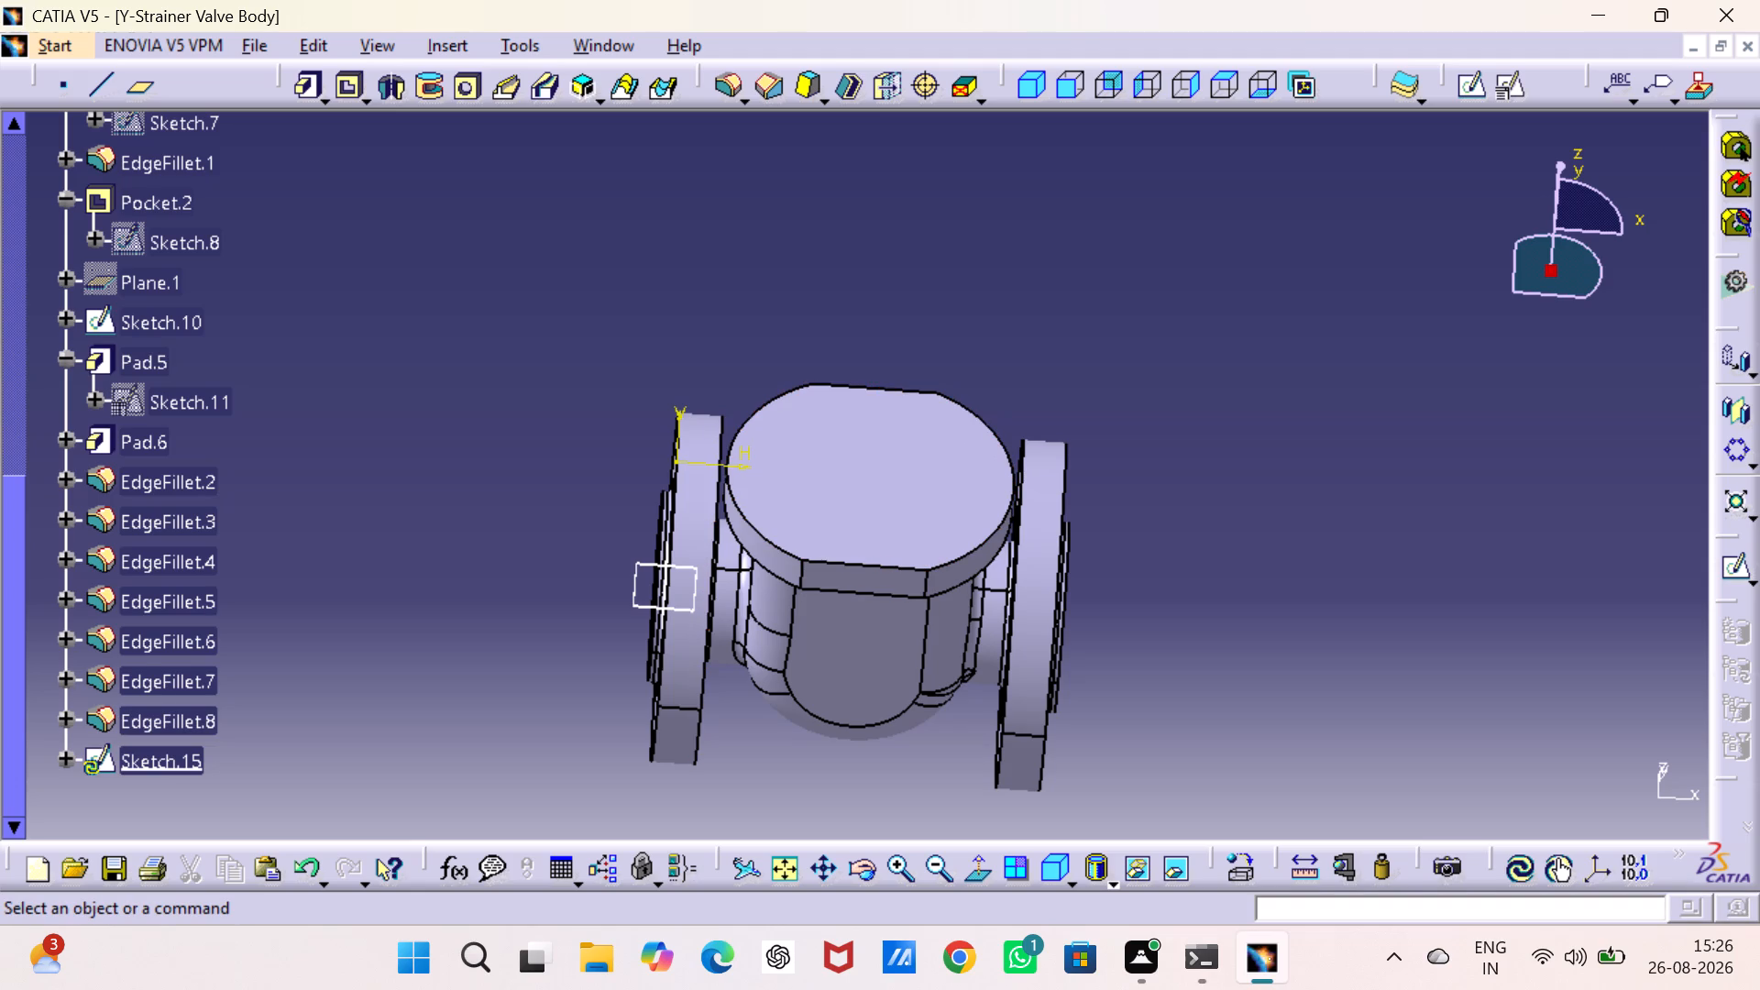
Check the definition of the cap pad (Pad.5) and close it without changes.
middle_drag(1172, 523, 1182, 434)
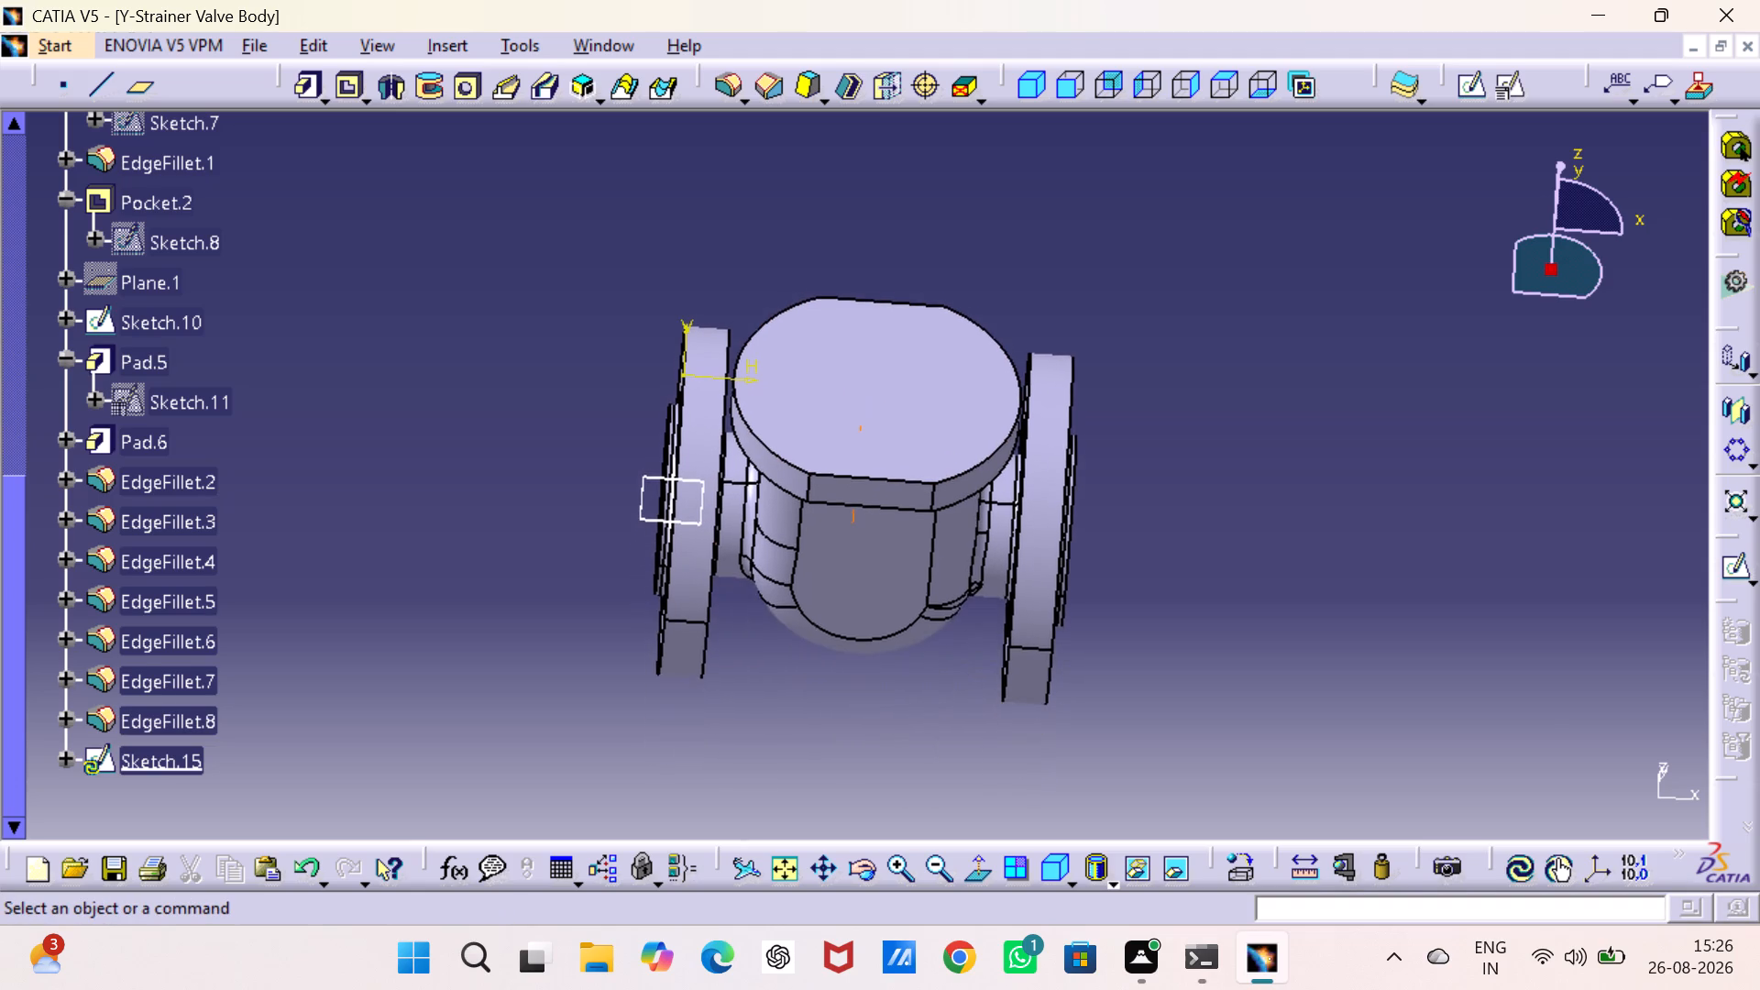
middle_drag(1182, 434, 1188, 401)
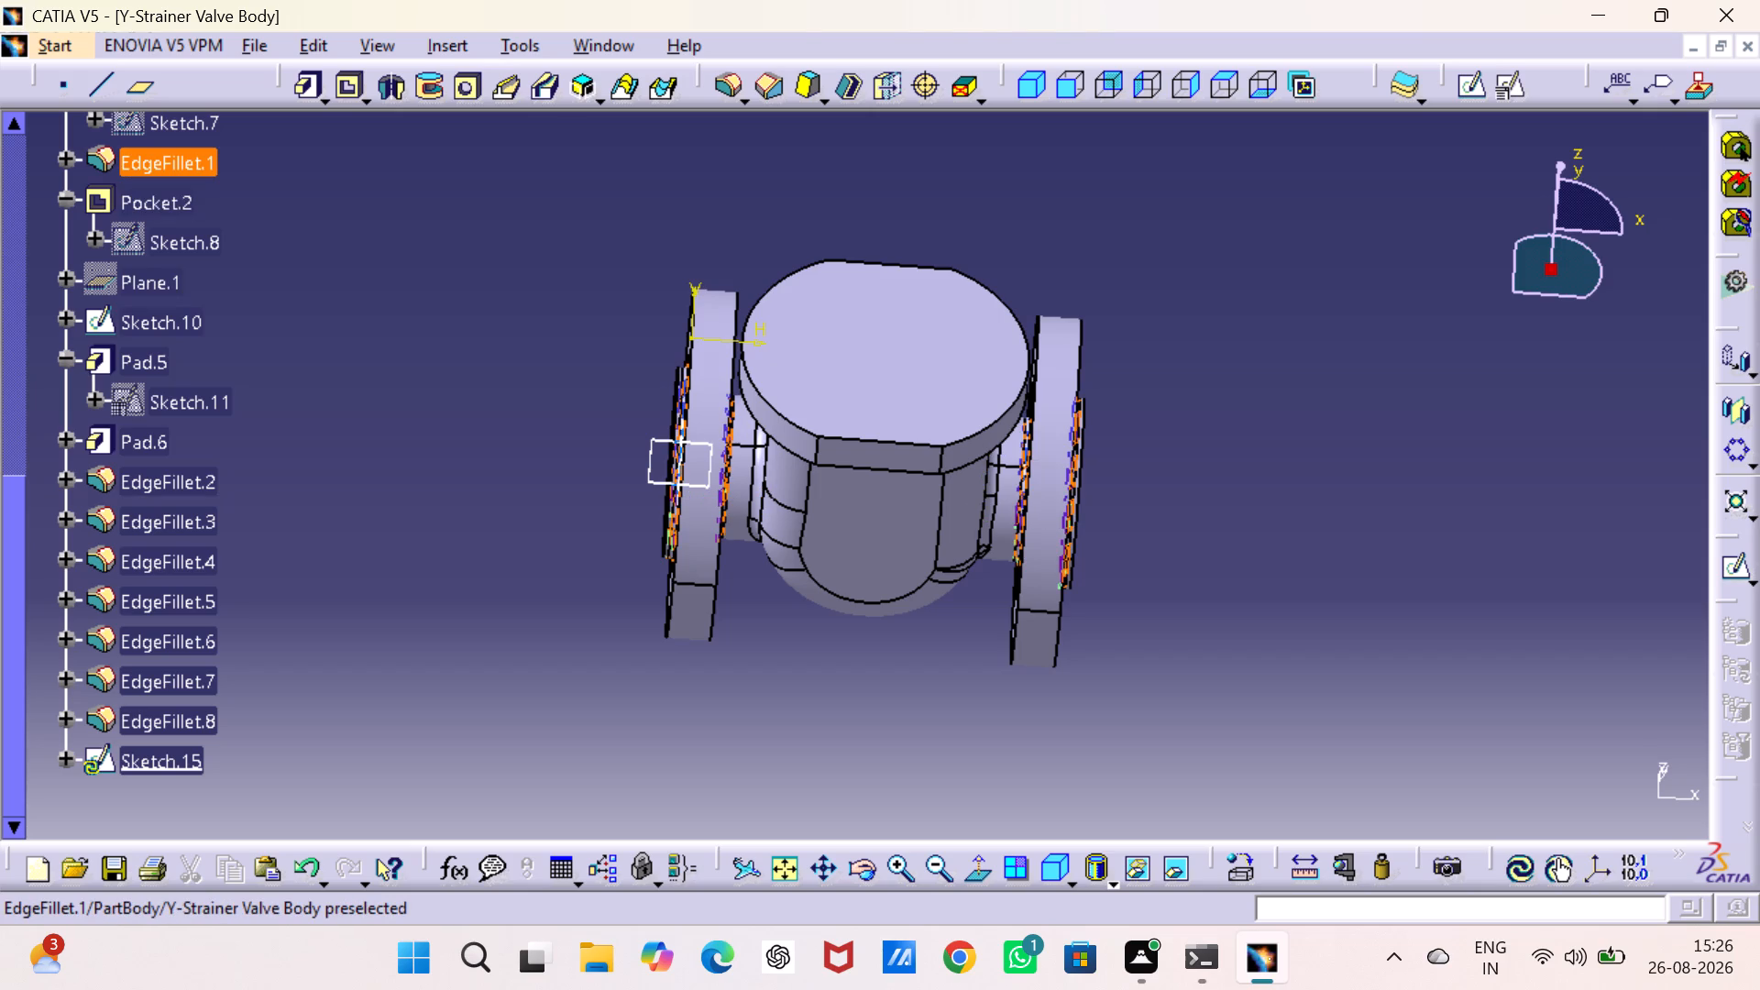
scroll(145, 190, up, 1)
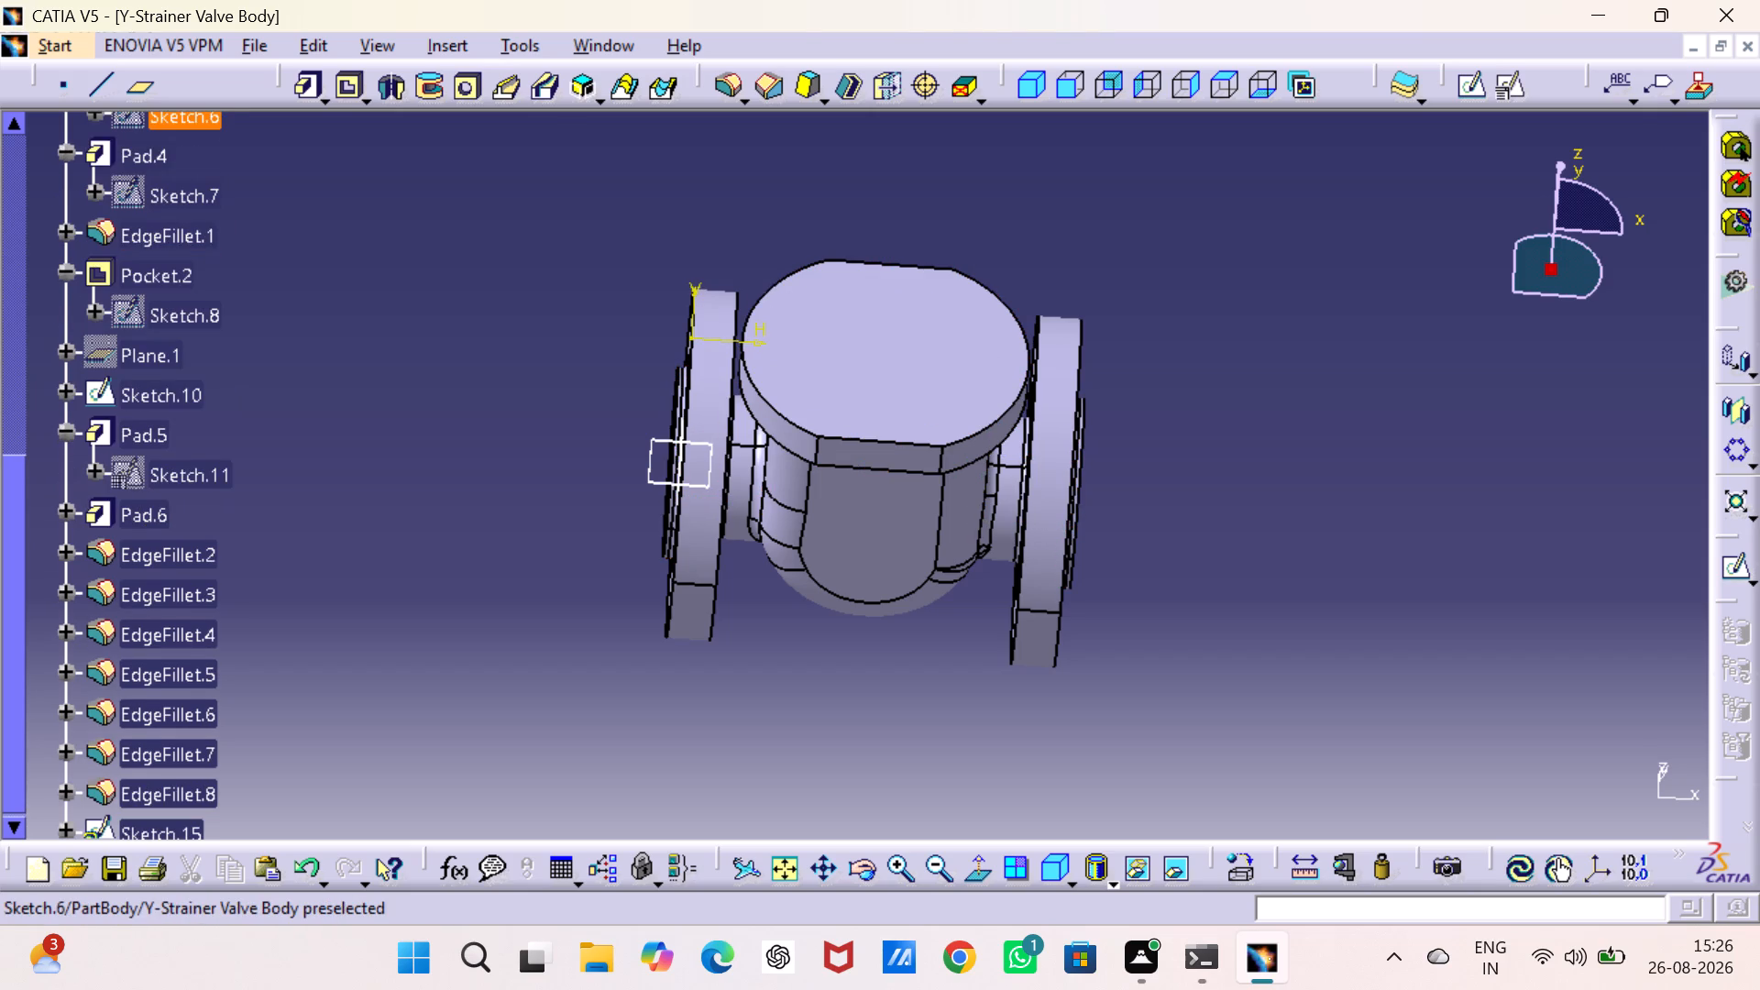
scroll(157, 119, up, 2)
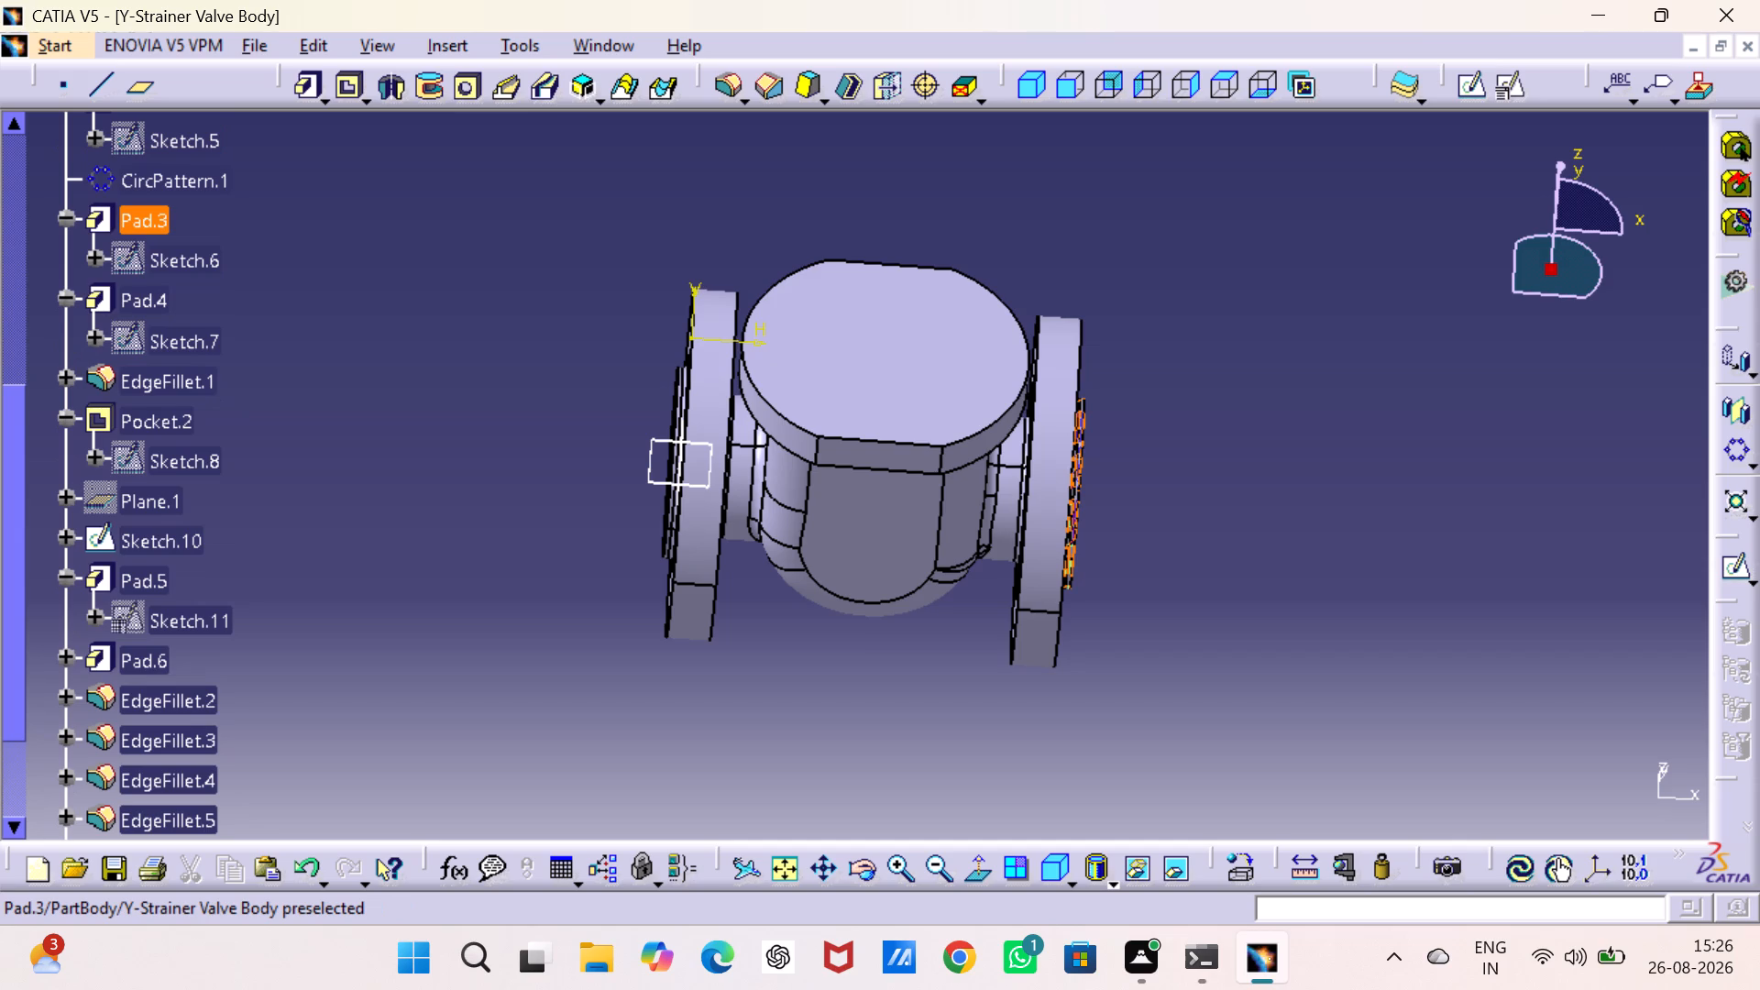
click(907, 333)
double_click(134, 576)
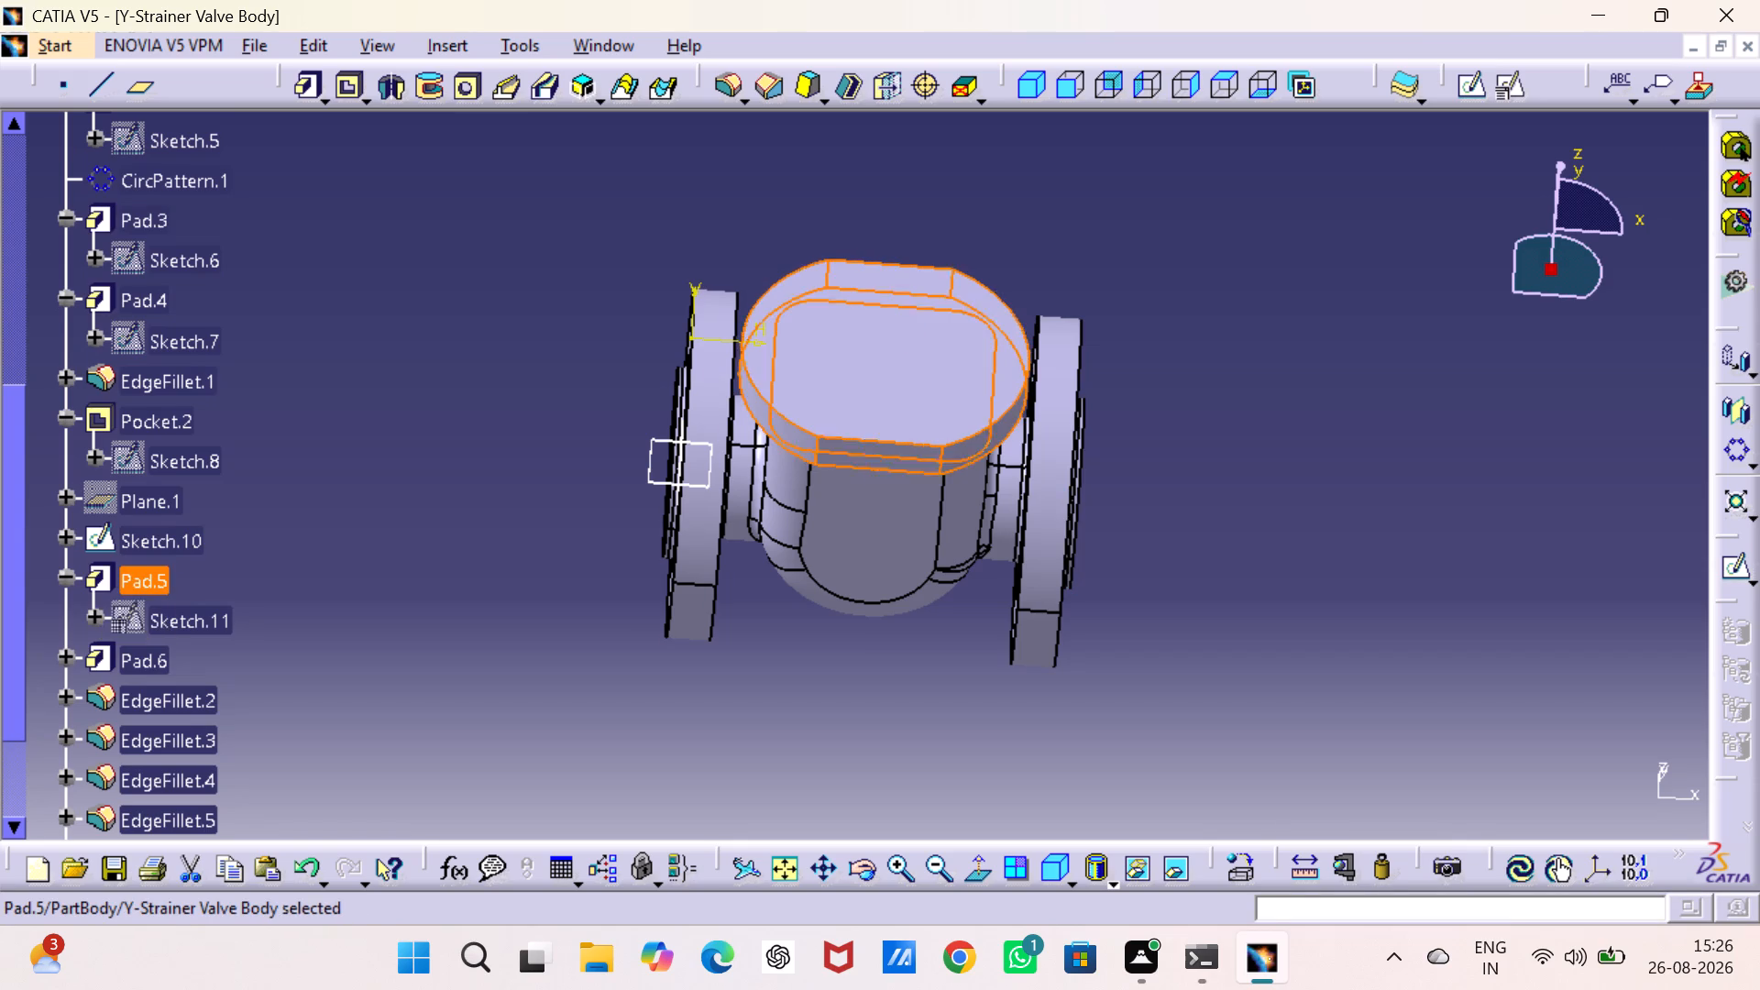
click(134, 576)
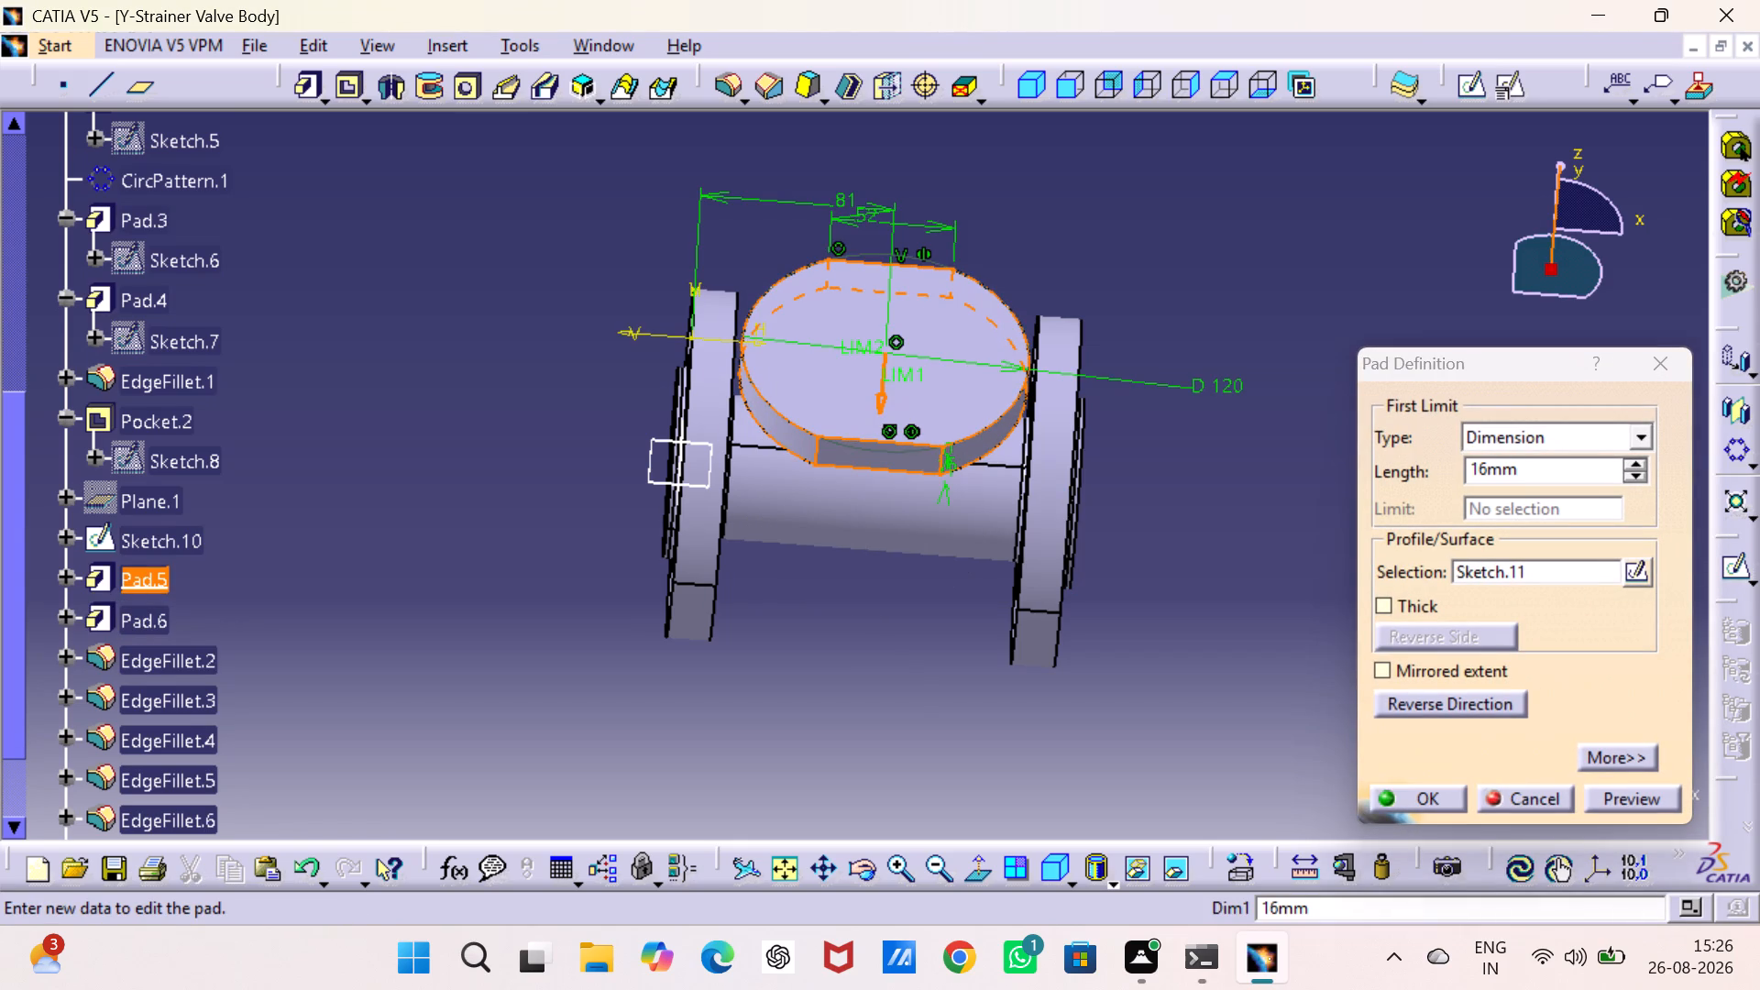
click(1671, 358)
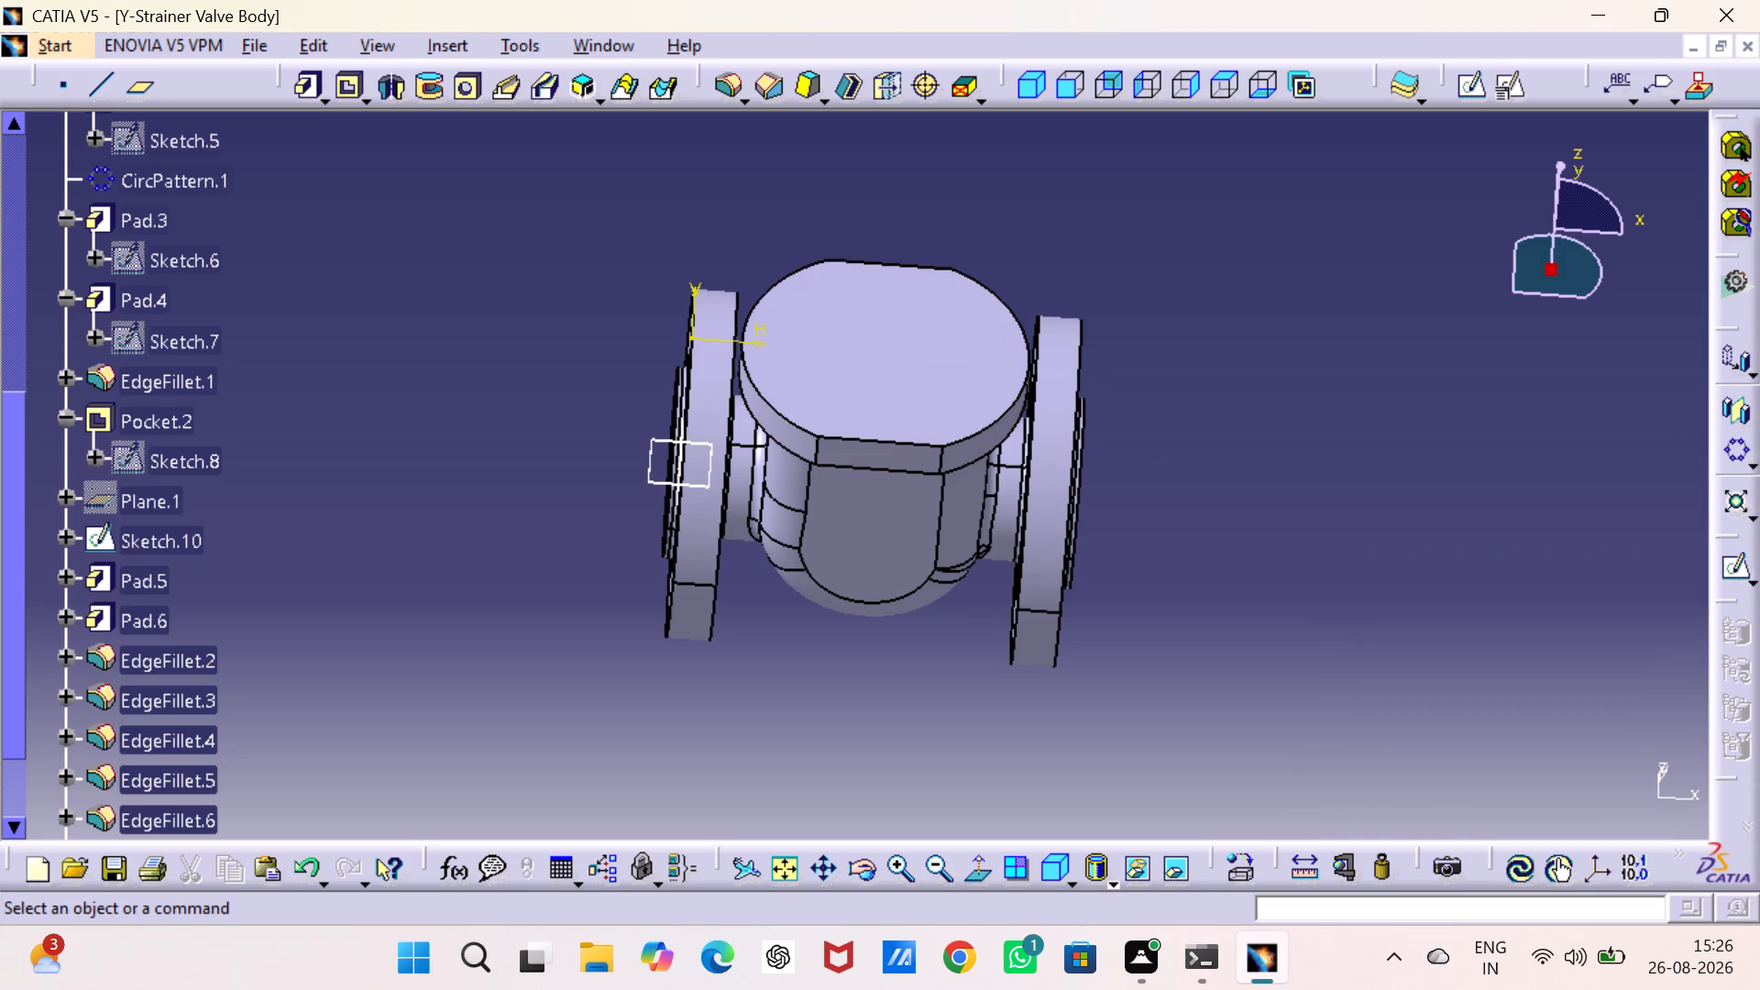
Open the cap pad's sketch (Sketch.11) and delete its whole flat-sided circular profile, including both lines, both arcs and the centre point.
click(60, 574)
double_click(173, 612)
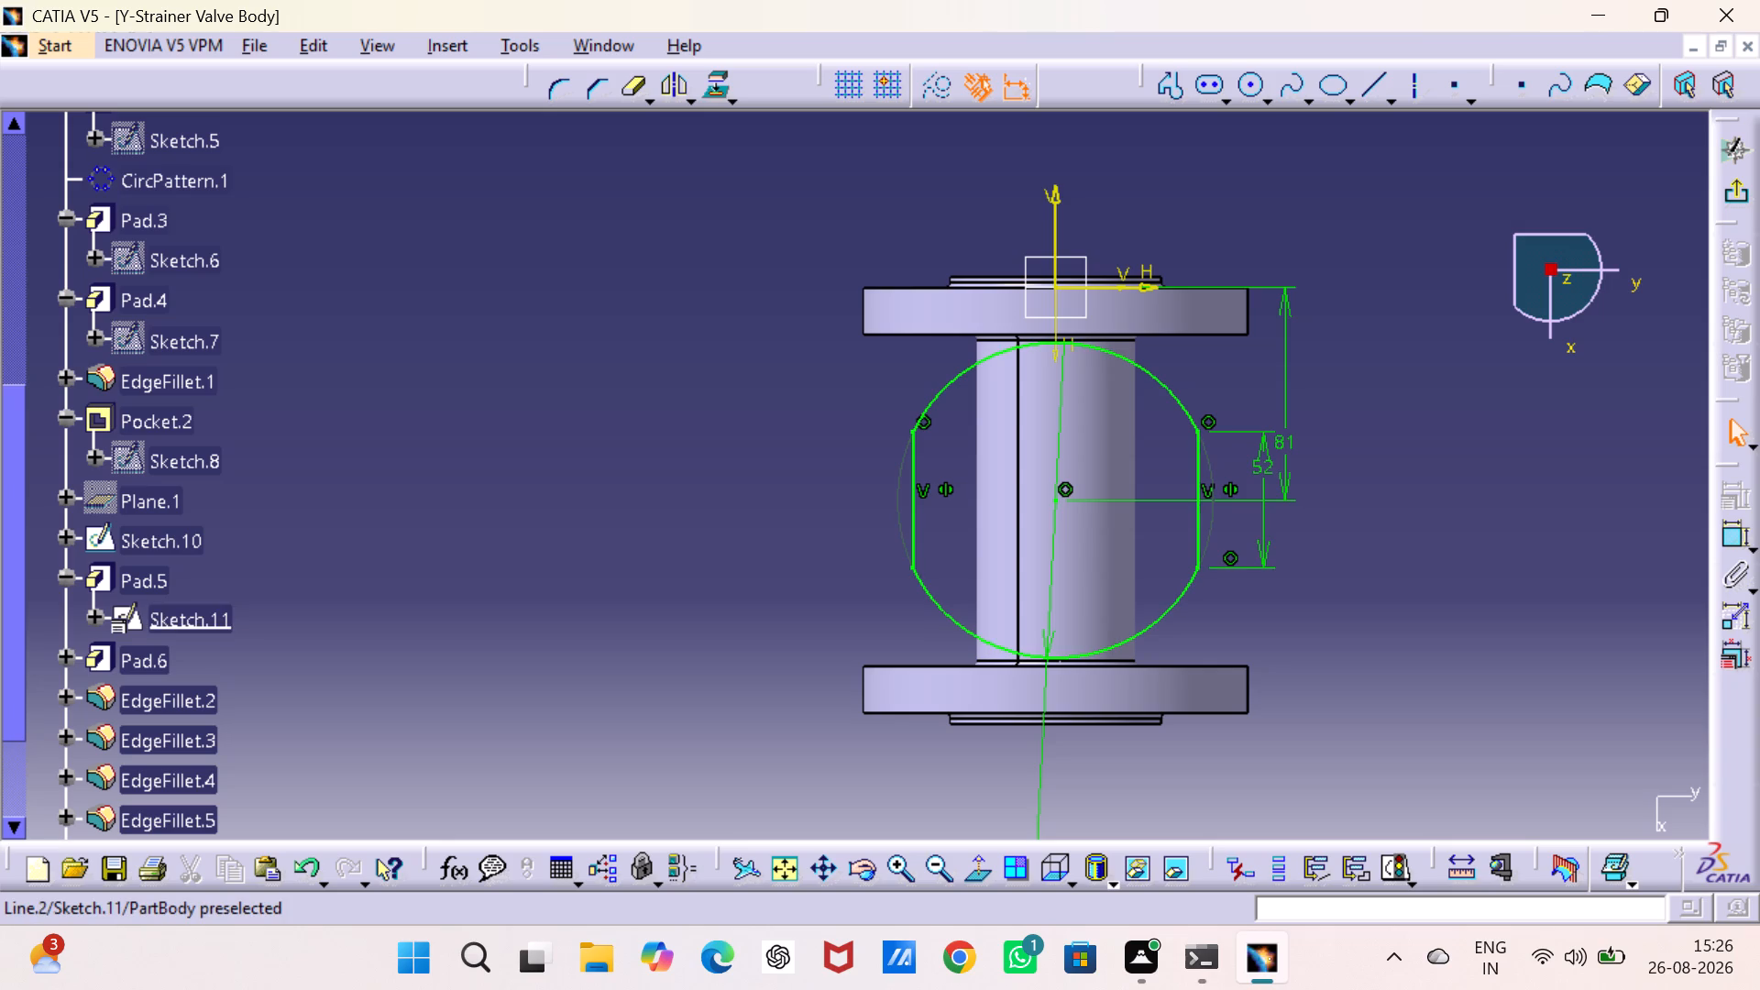
click(912, 485)
key(Delete)
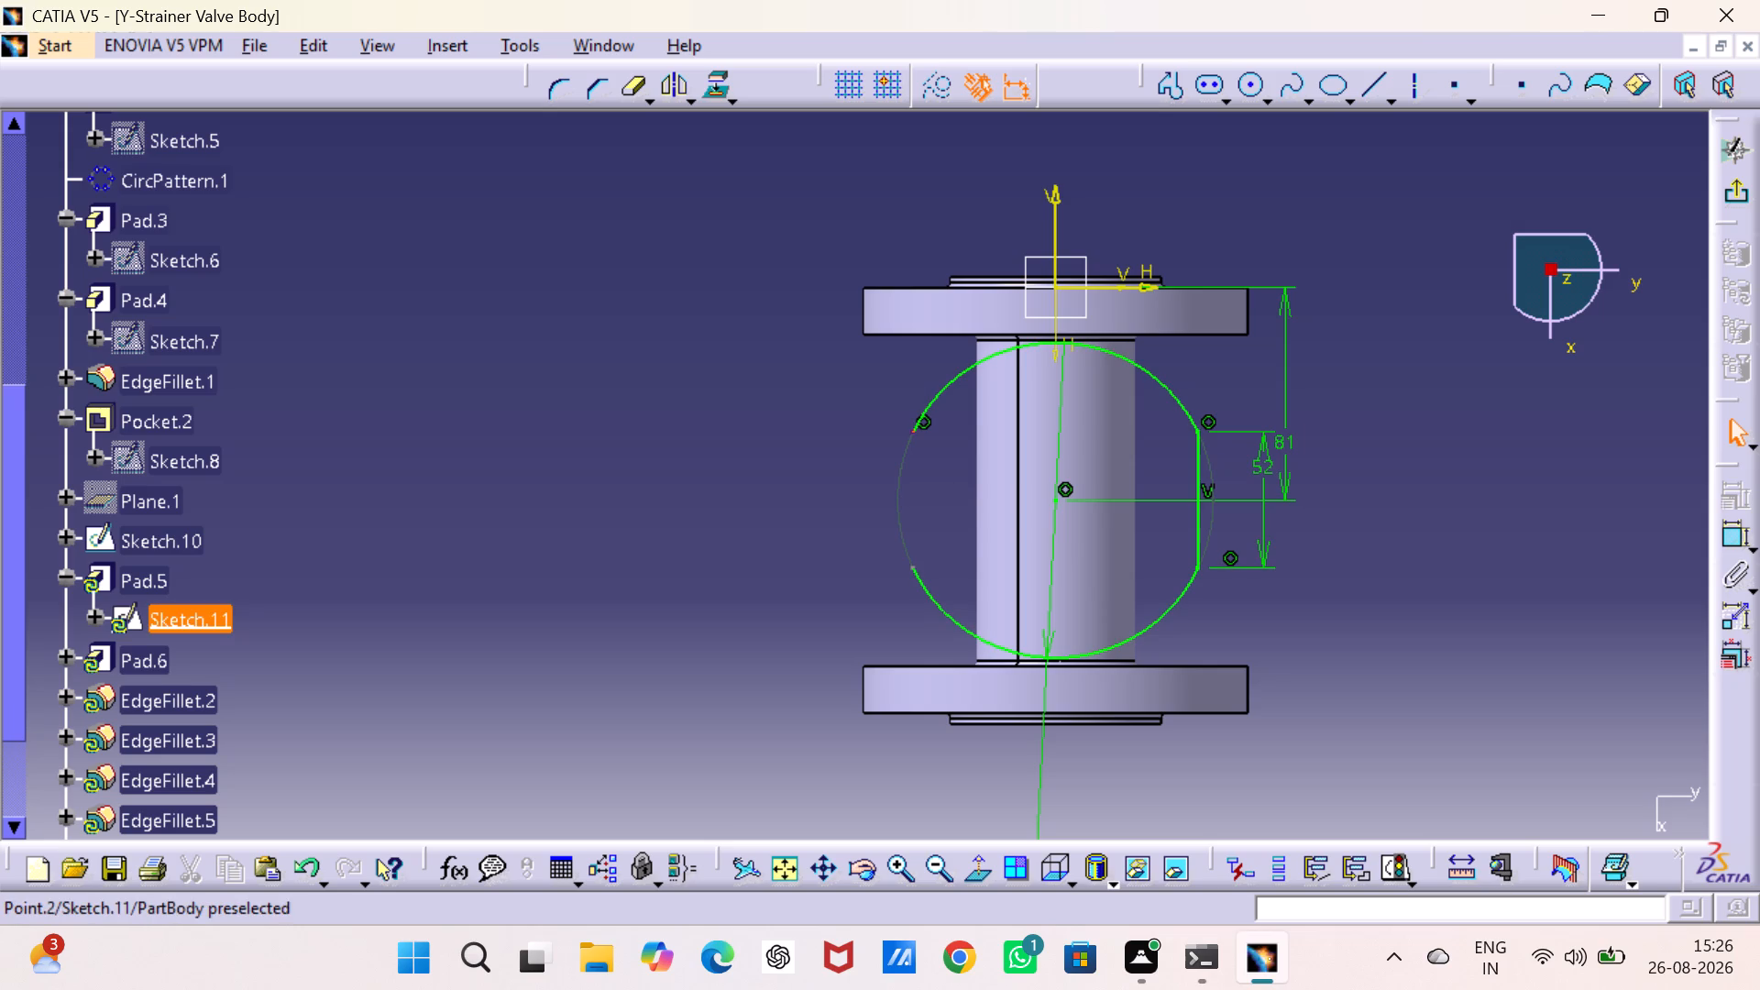
click(940, 395)
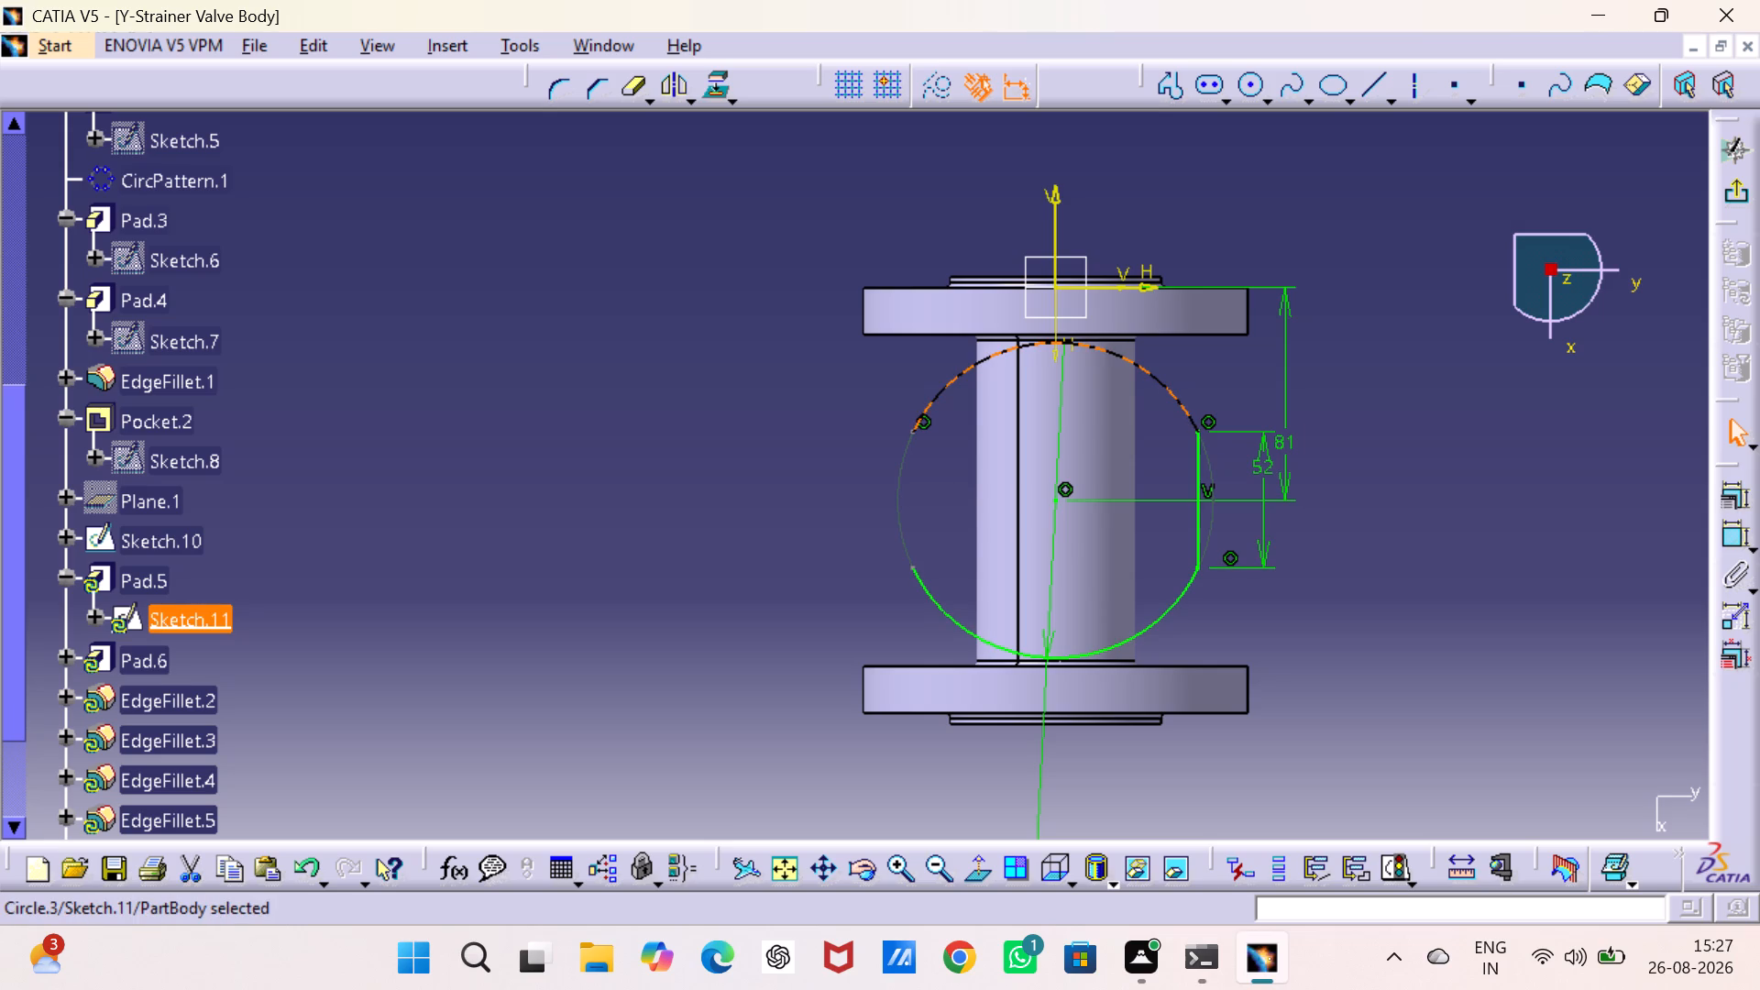
key(Delete)
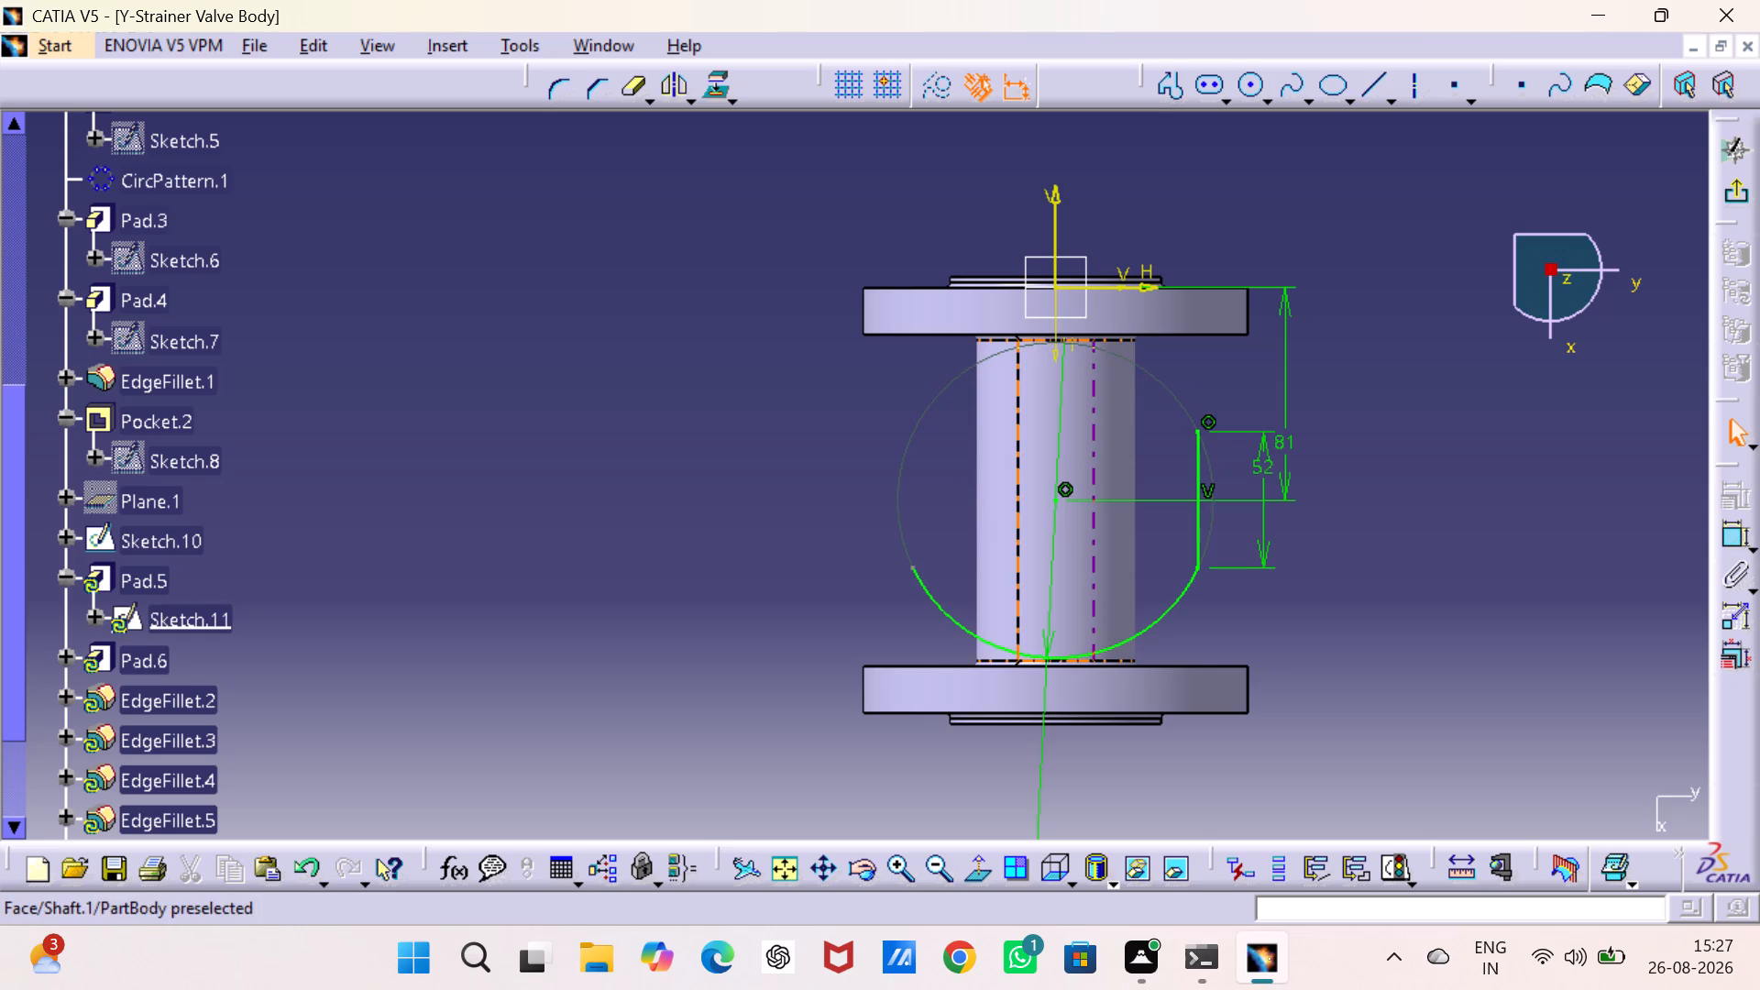
click(1057, 499)
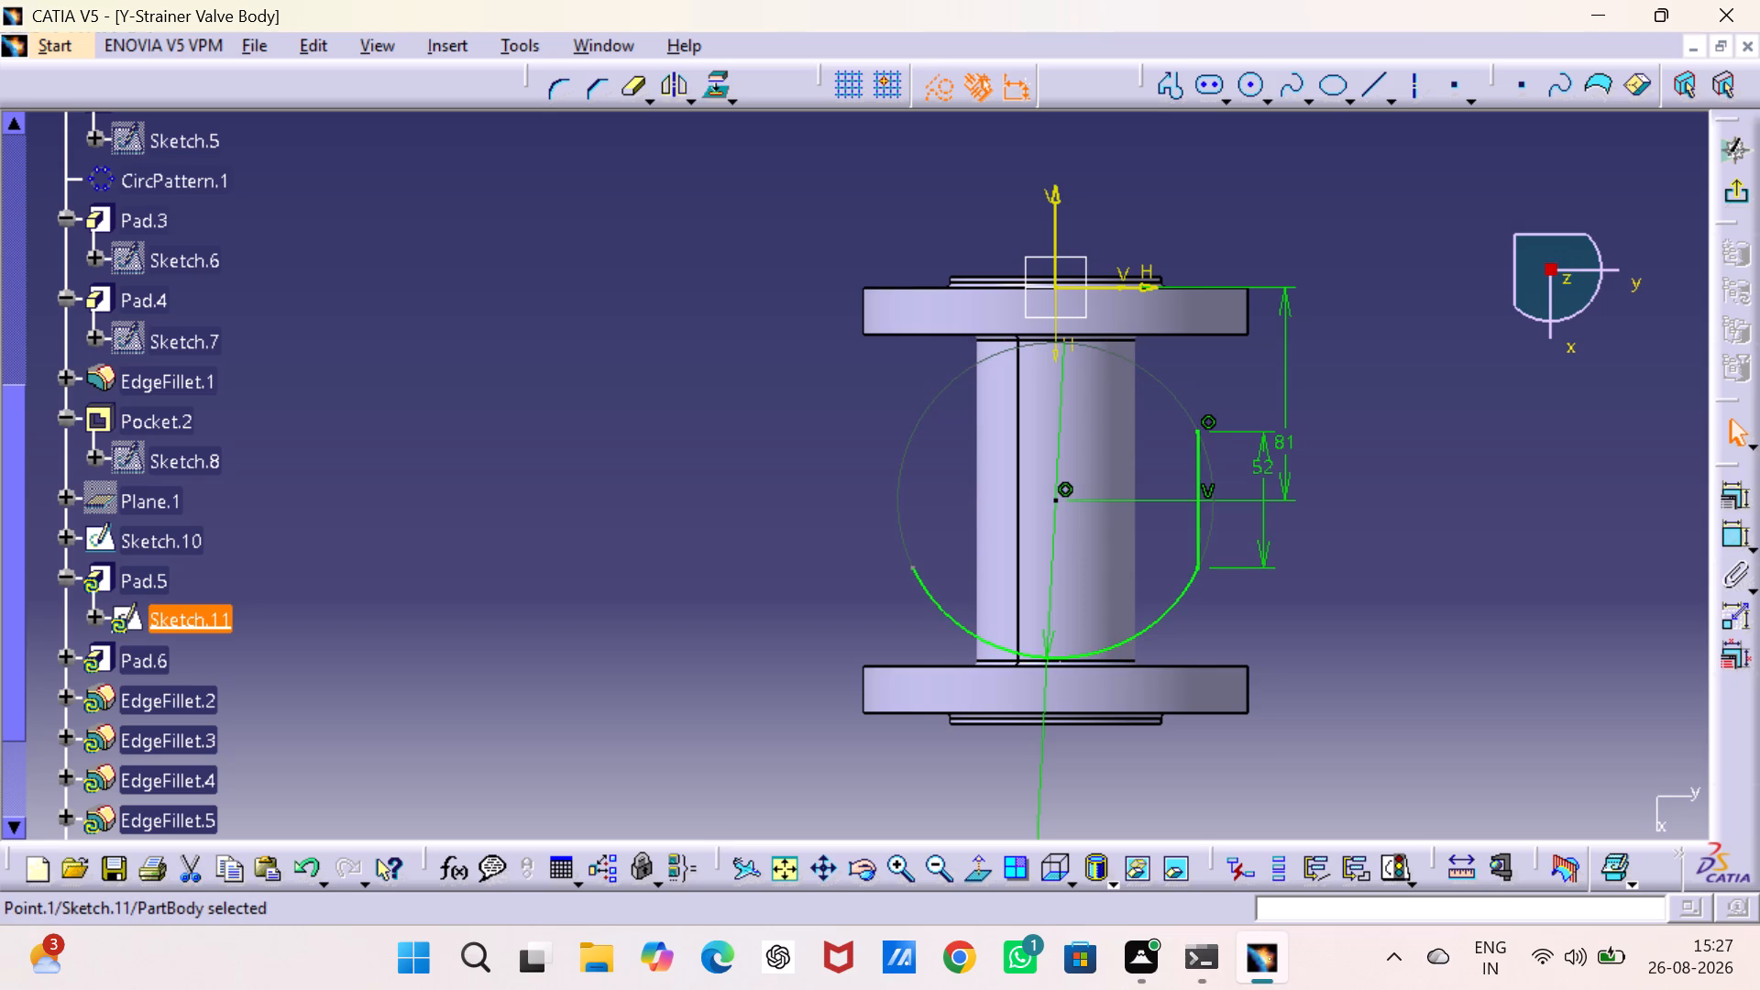
key(Delete)
click(1200, 506)
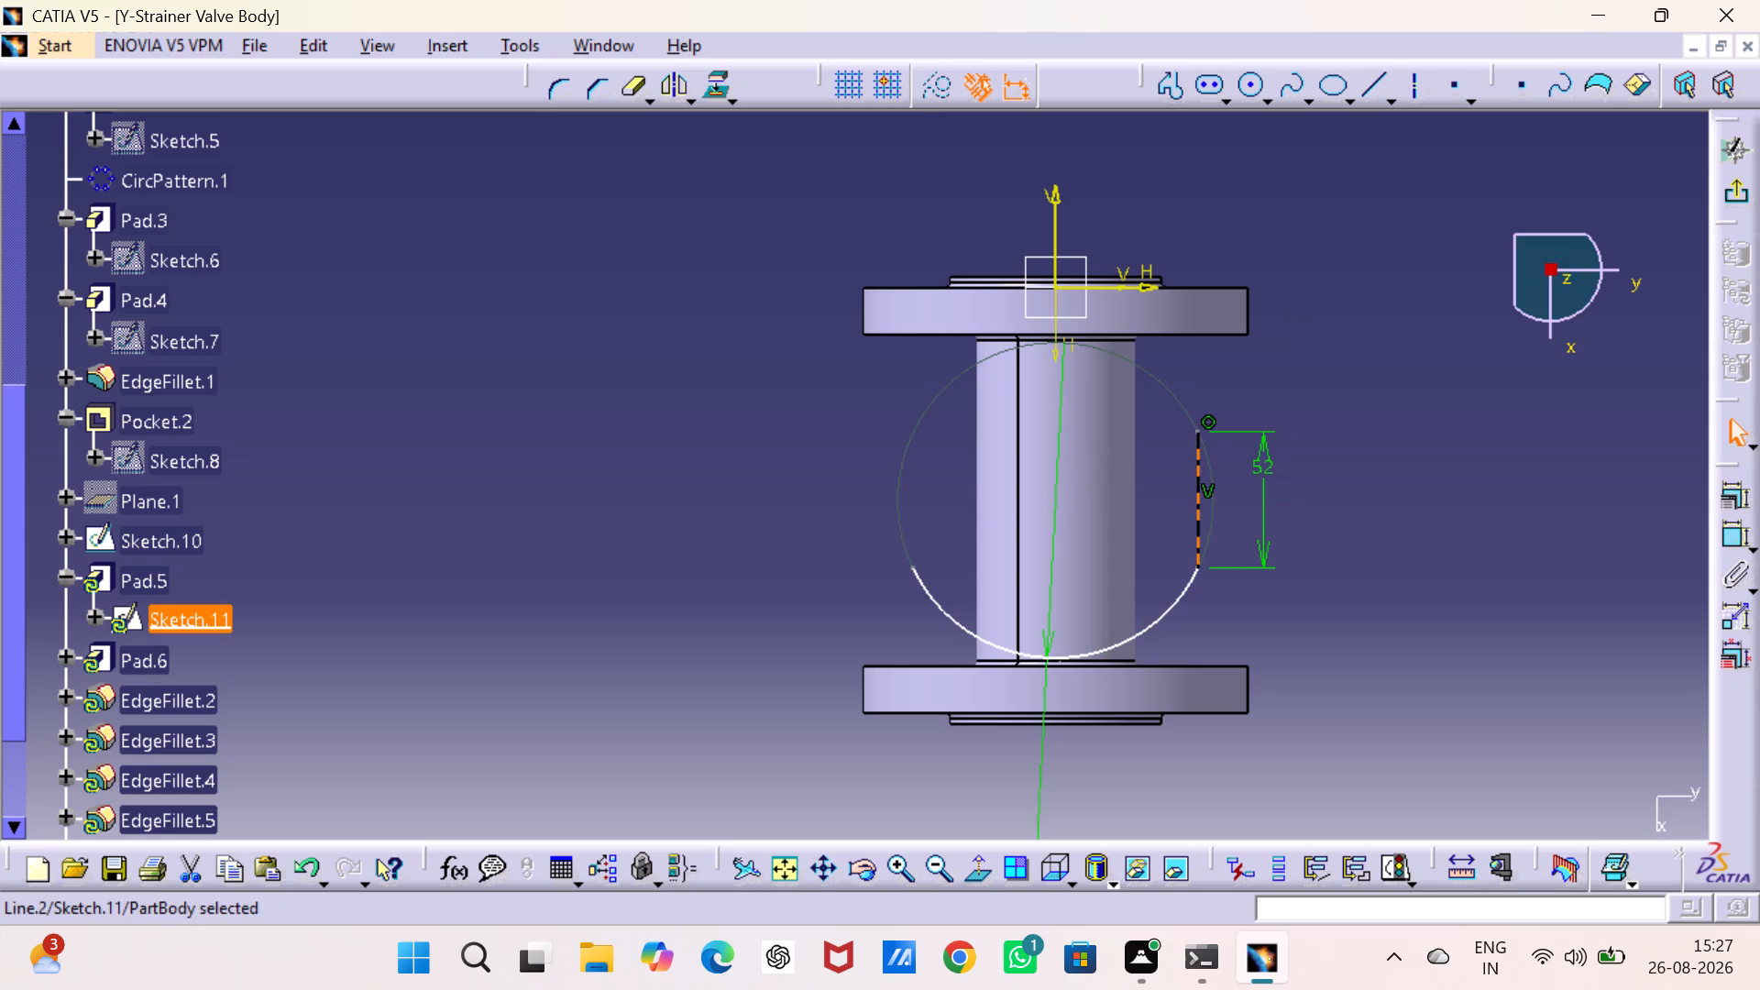
key(Delete)
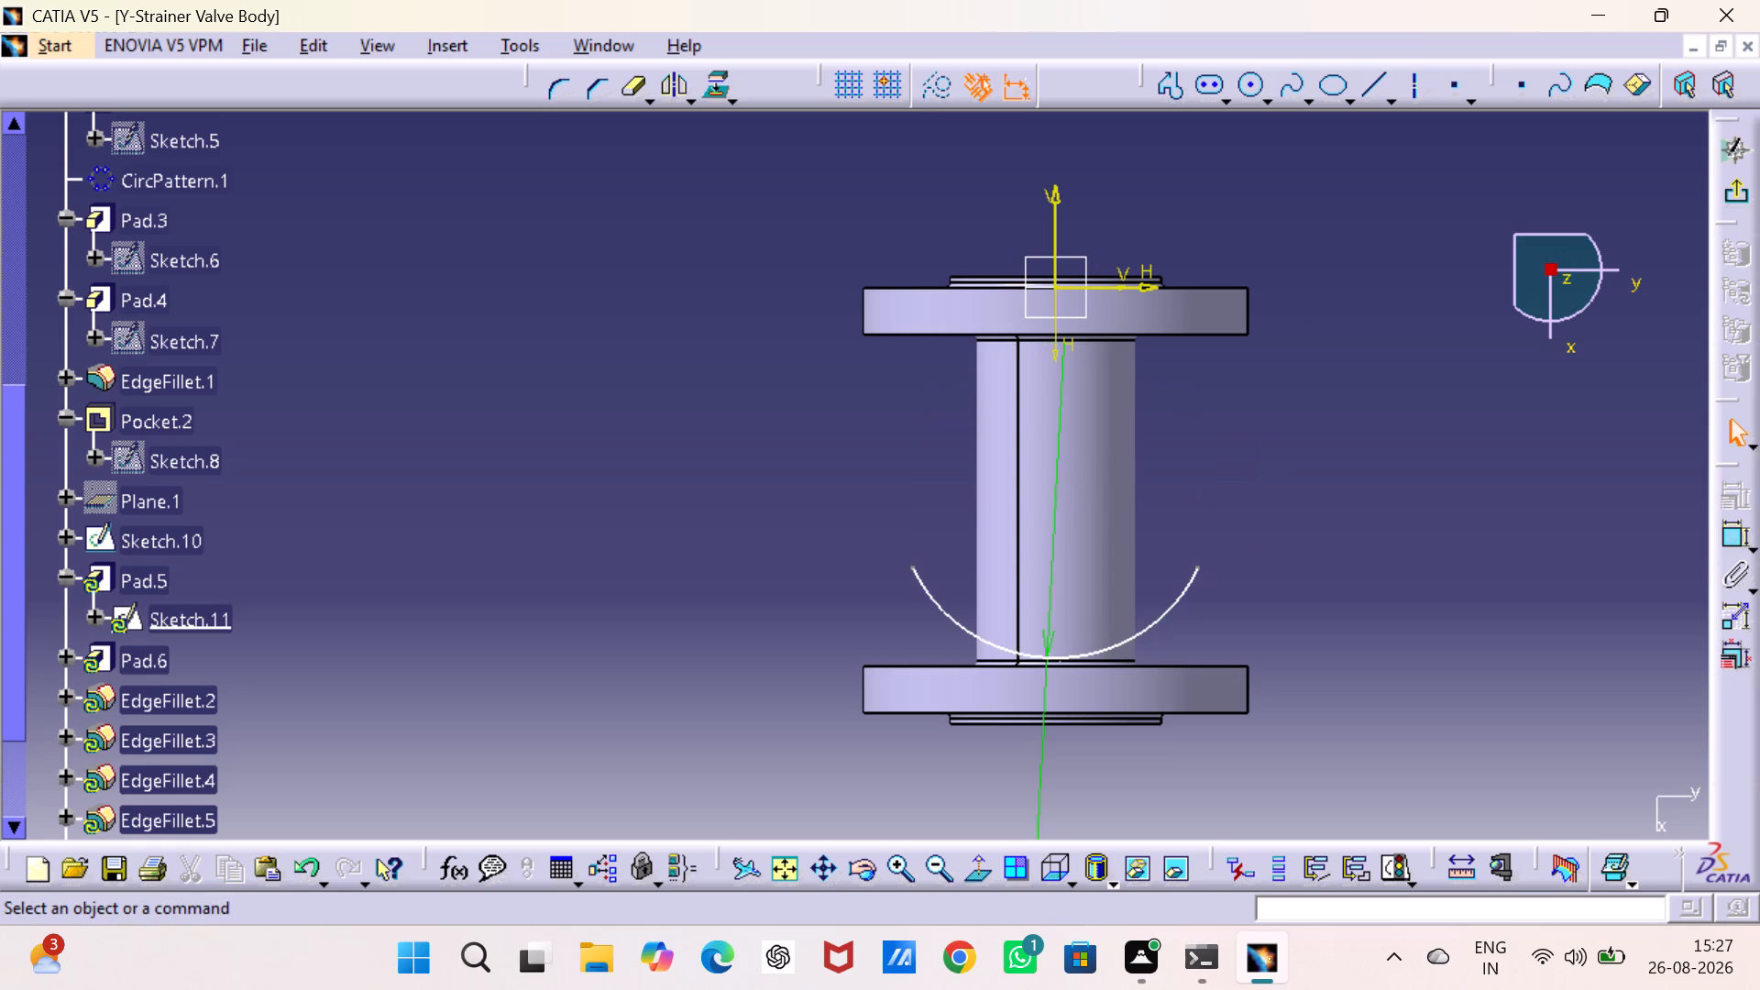
click(1174, 604)
key(Delete)
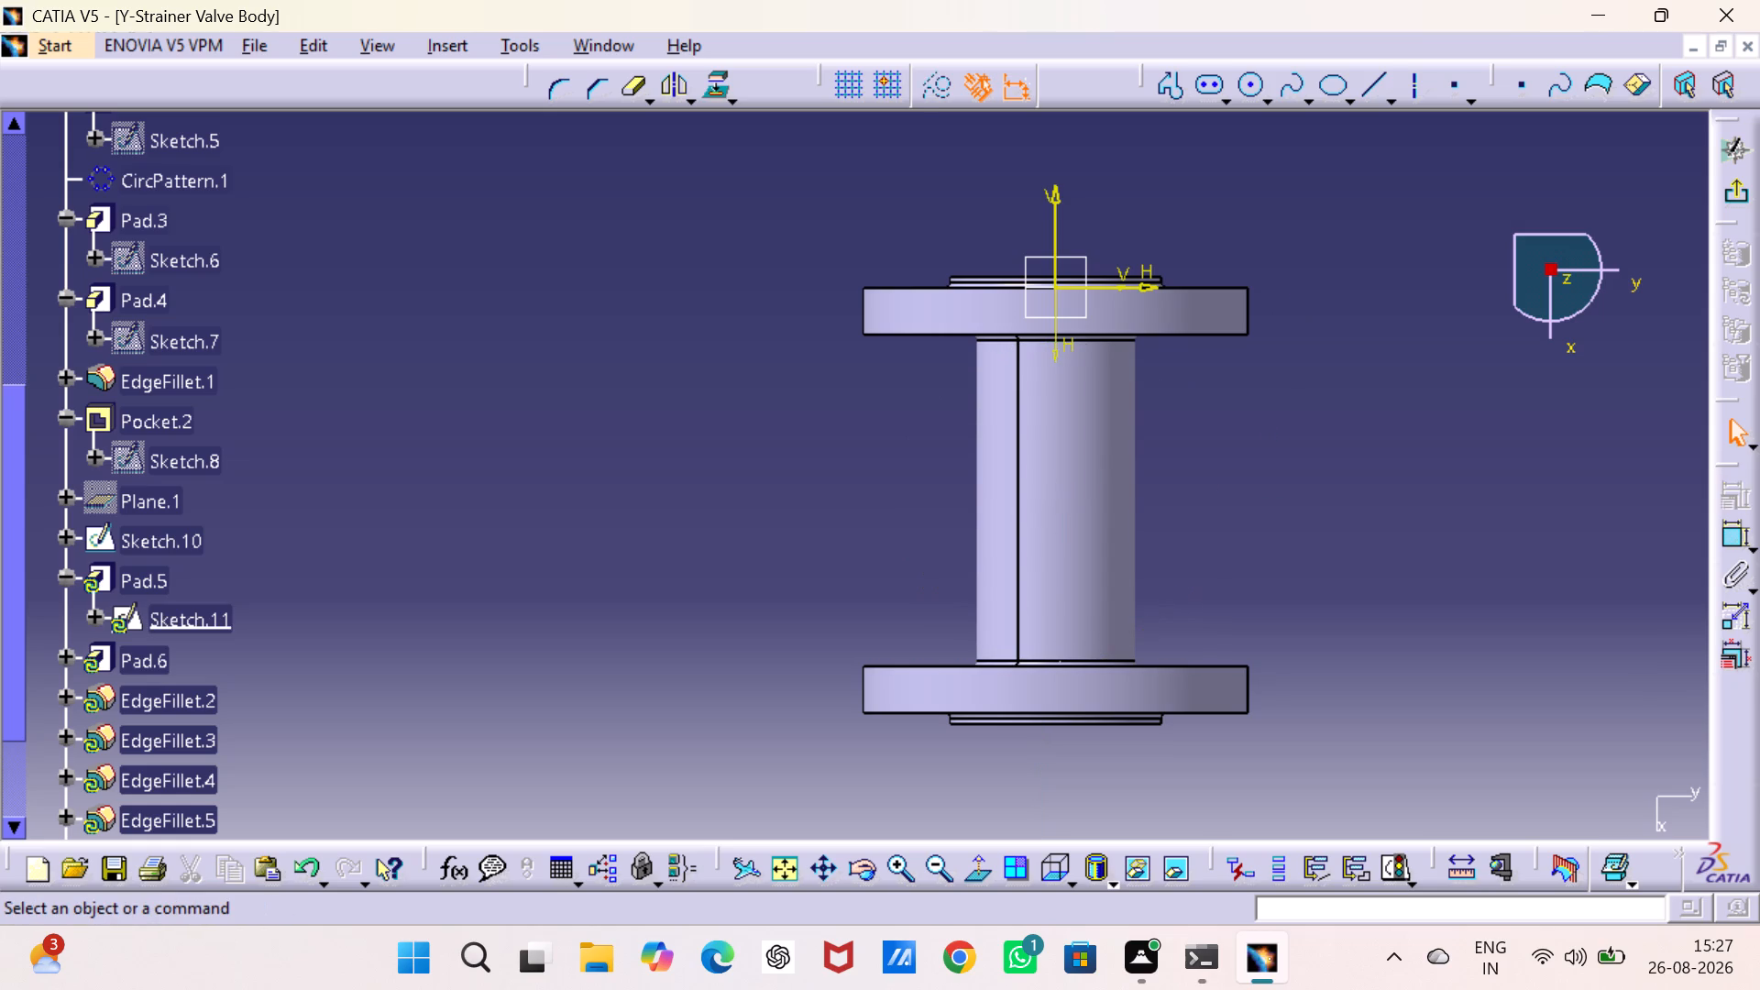
Draw a circle of about 71 mm radius centred on the sketch's vertical axis, between the two flanges.
click(1249, 84)
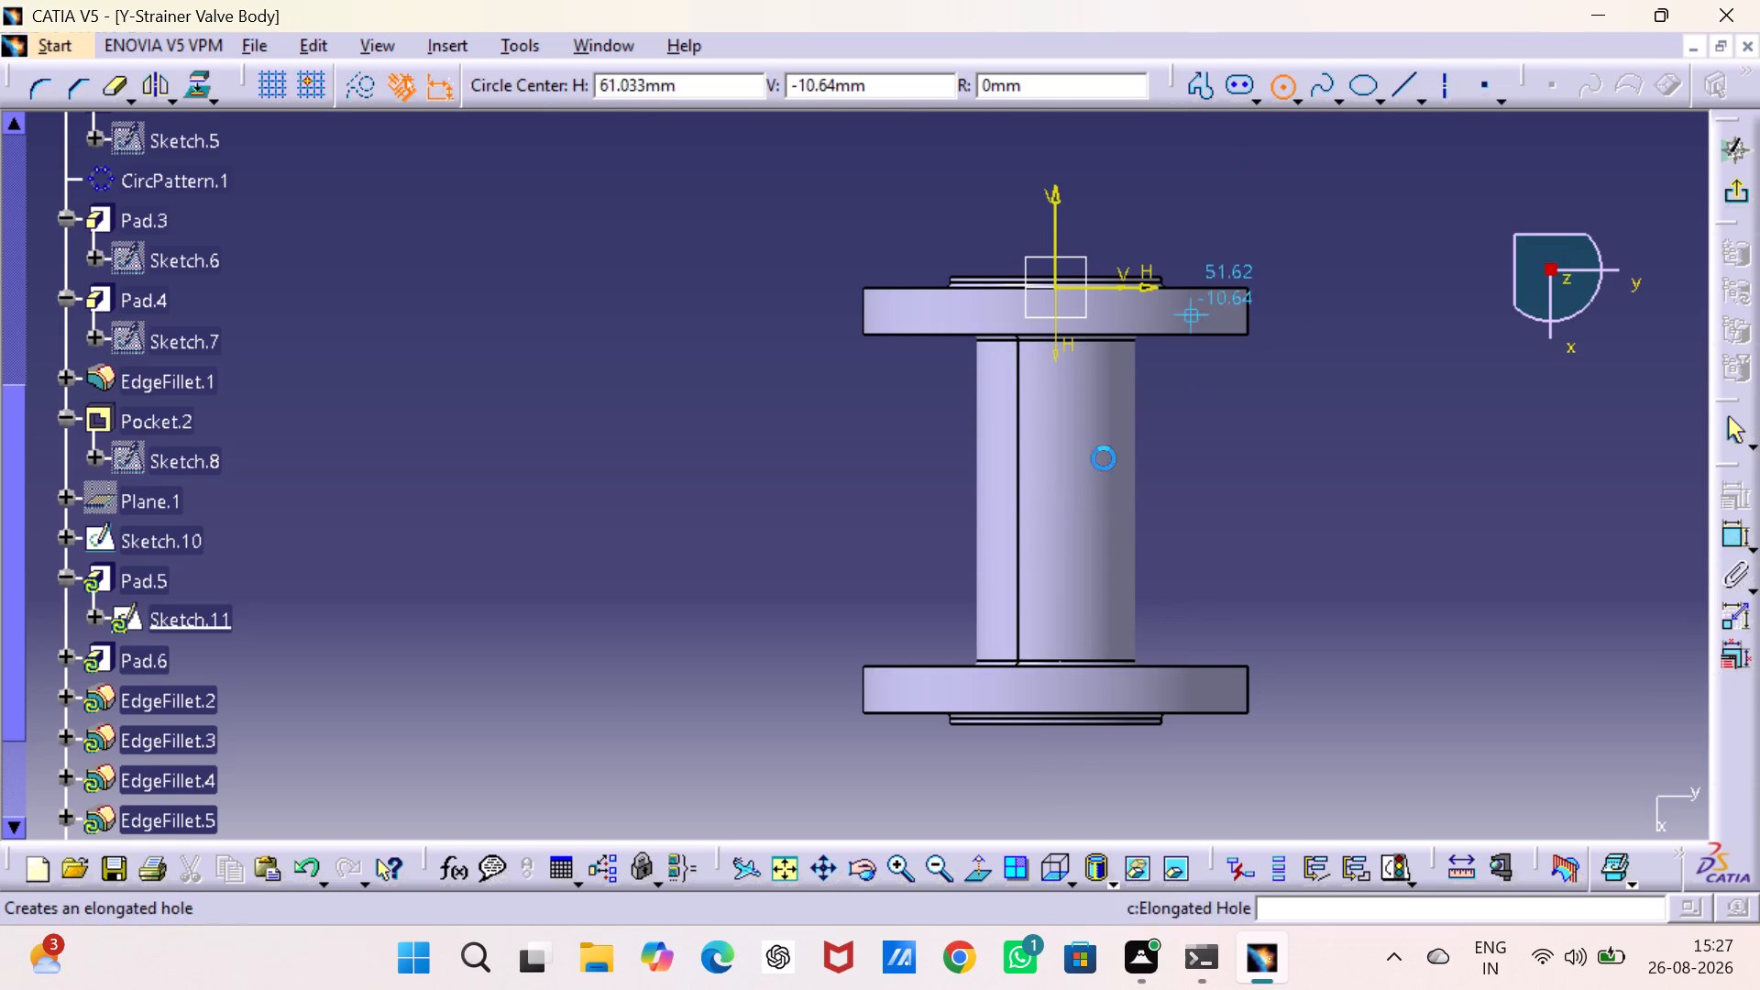
click(1050, 471)
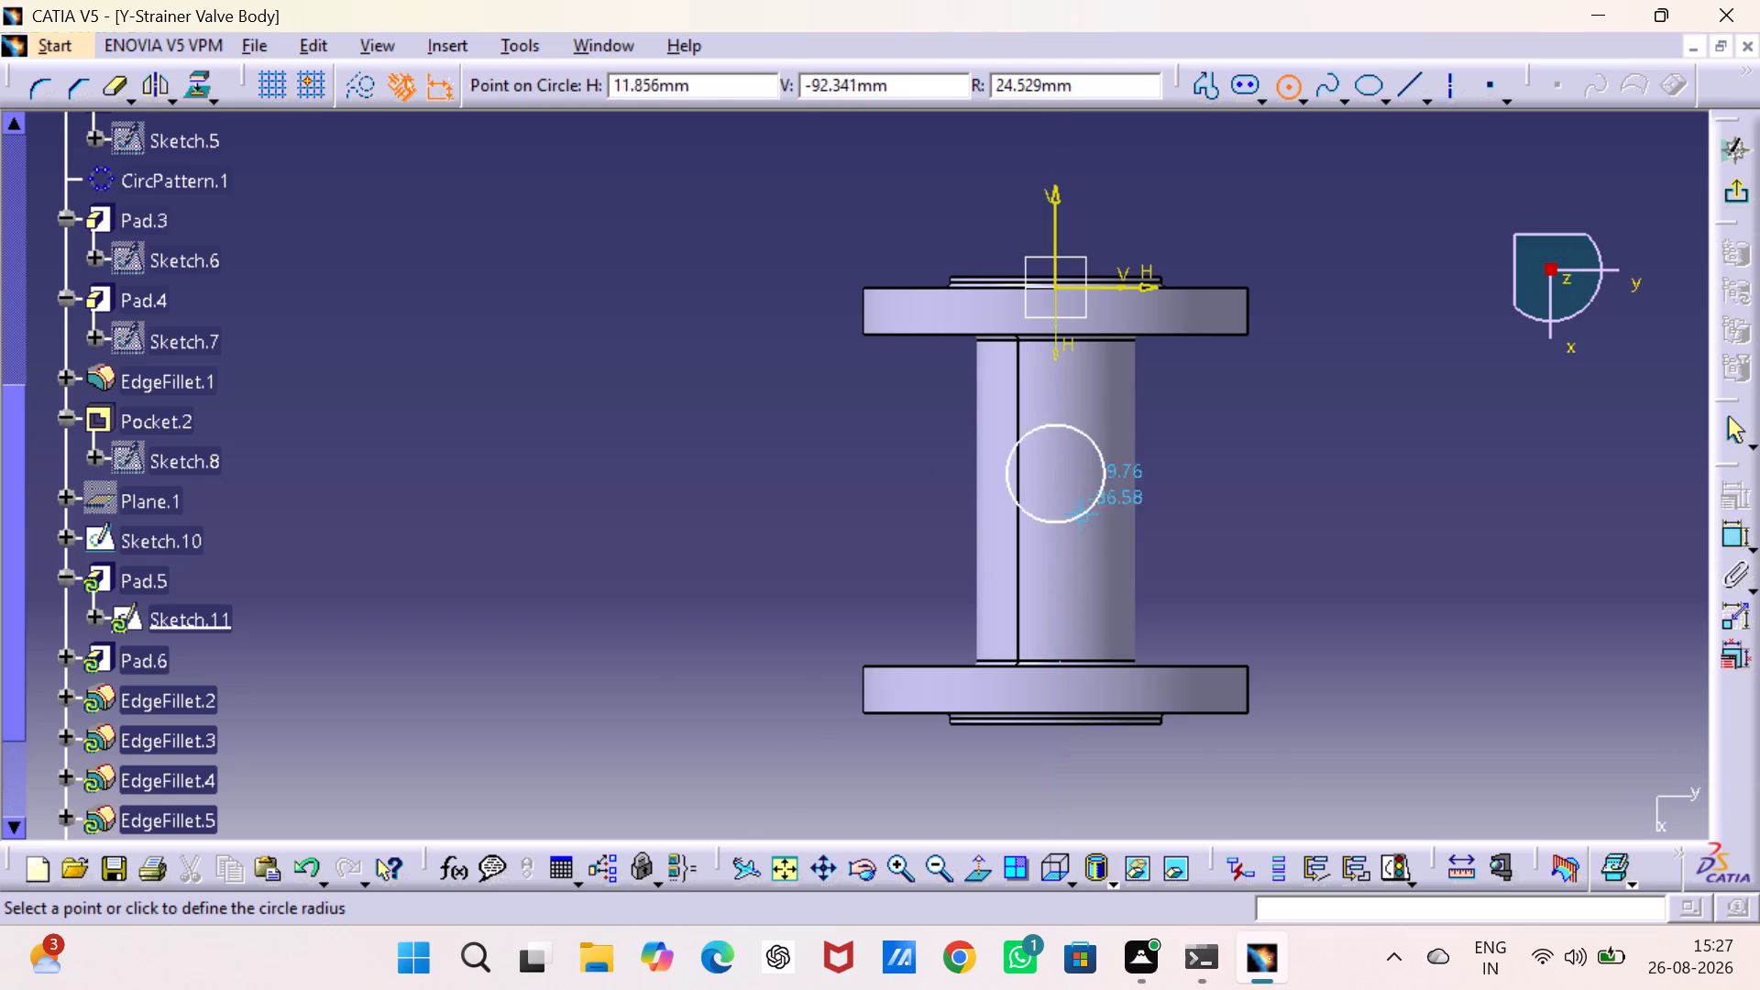
click(1161, 628)
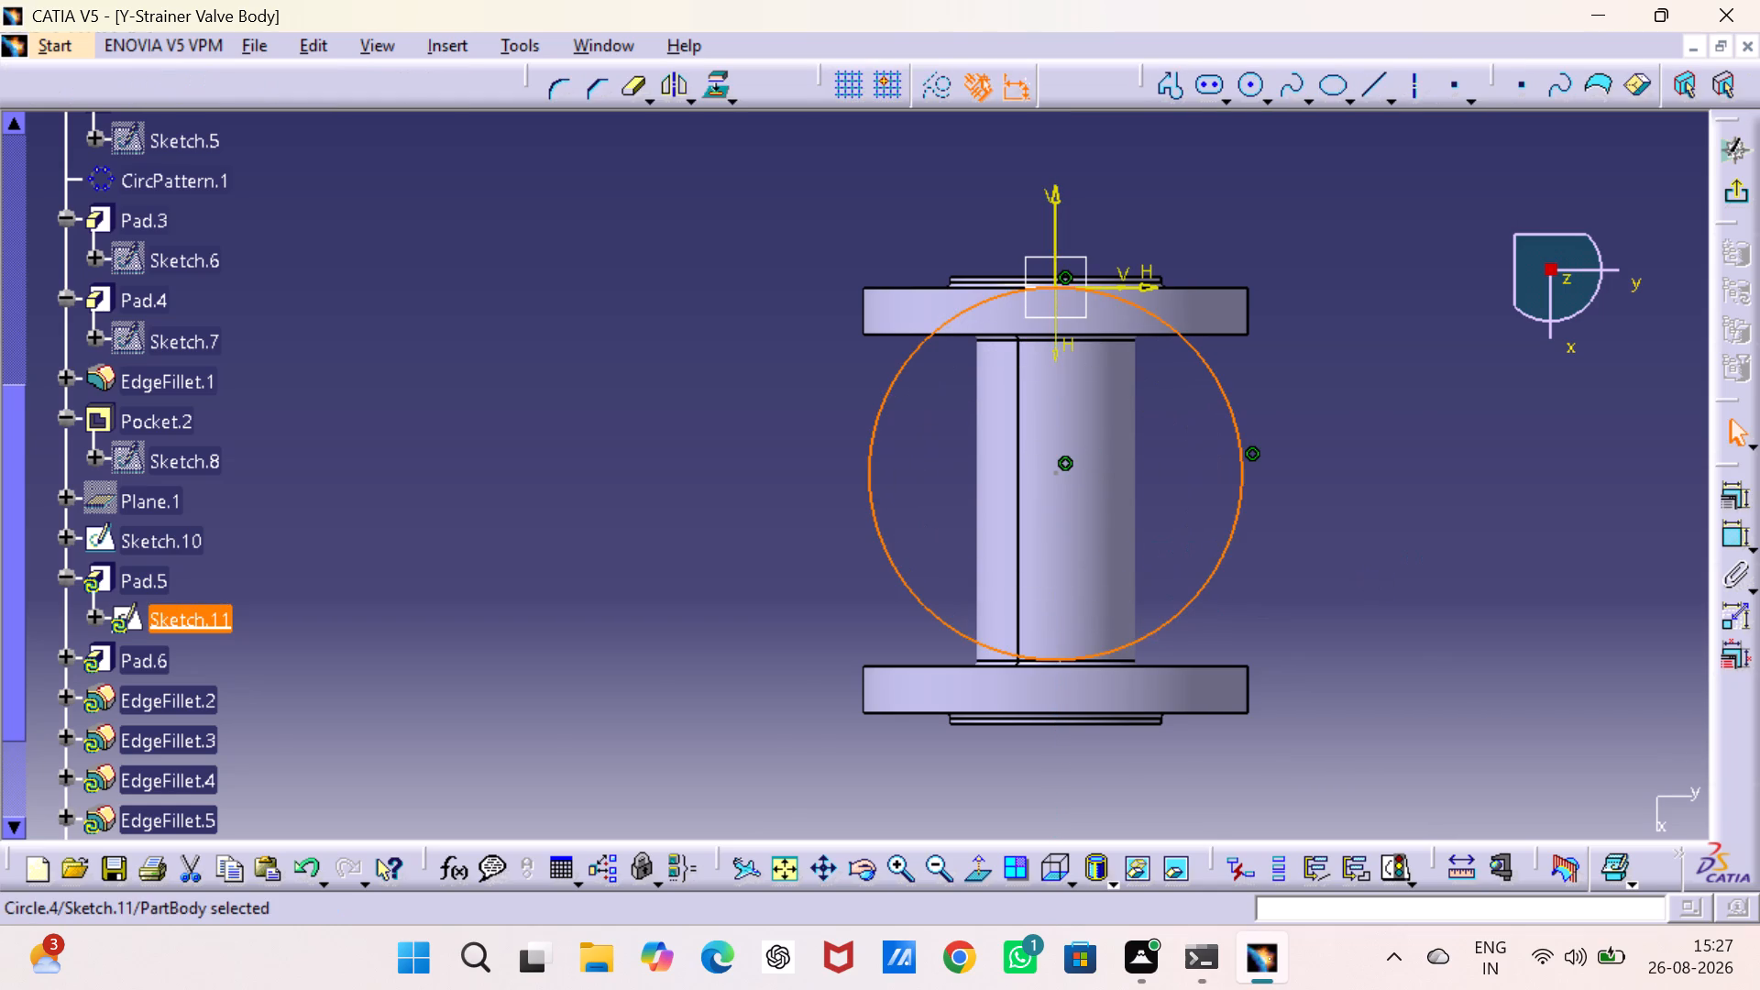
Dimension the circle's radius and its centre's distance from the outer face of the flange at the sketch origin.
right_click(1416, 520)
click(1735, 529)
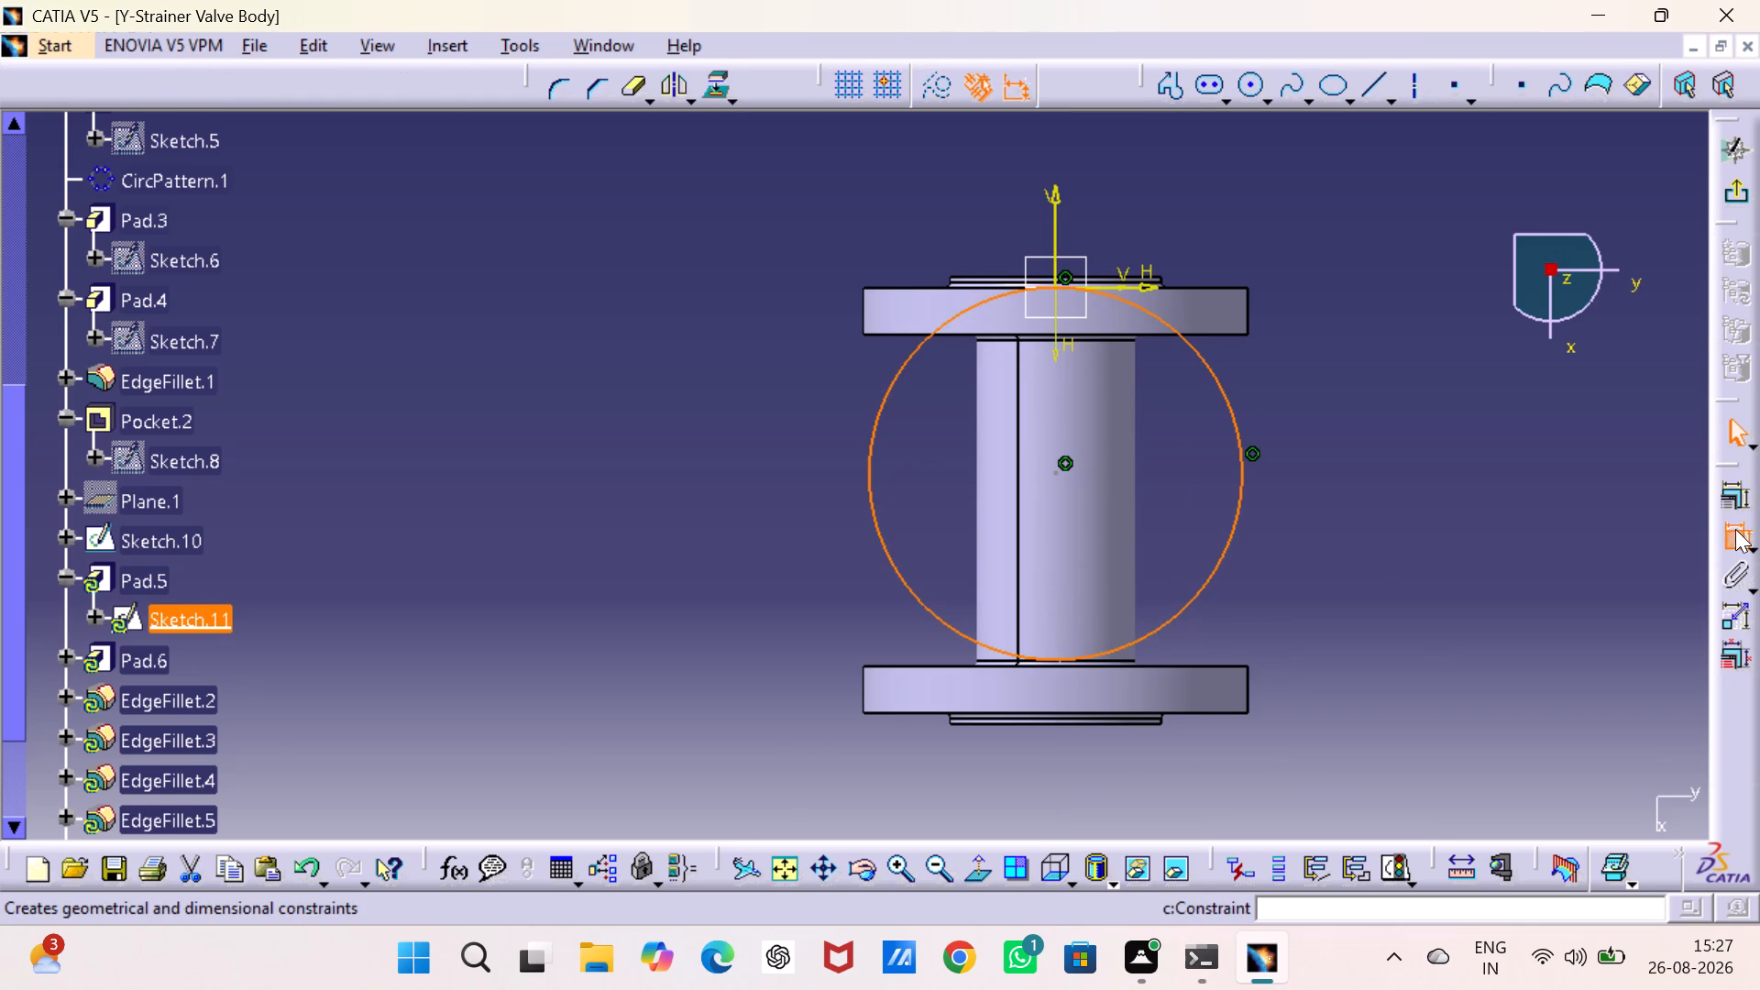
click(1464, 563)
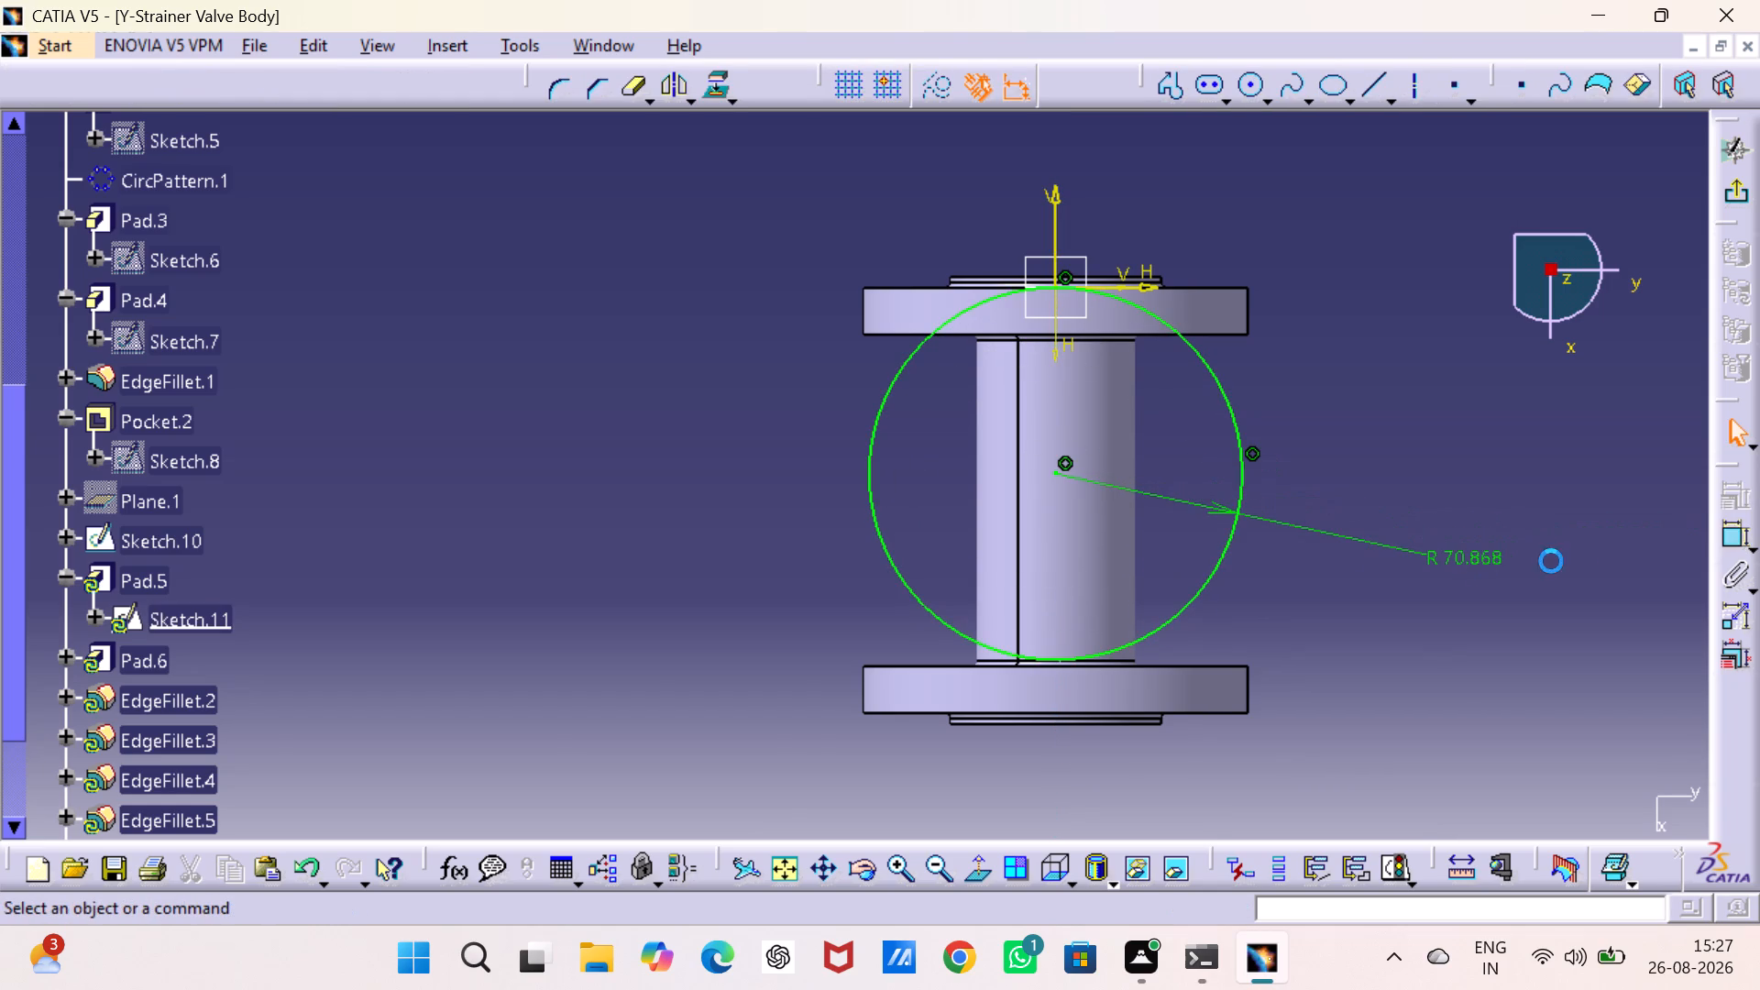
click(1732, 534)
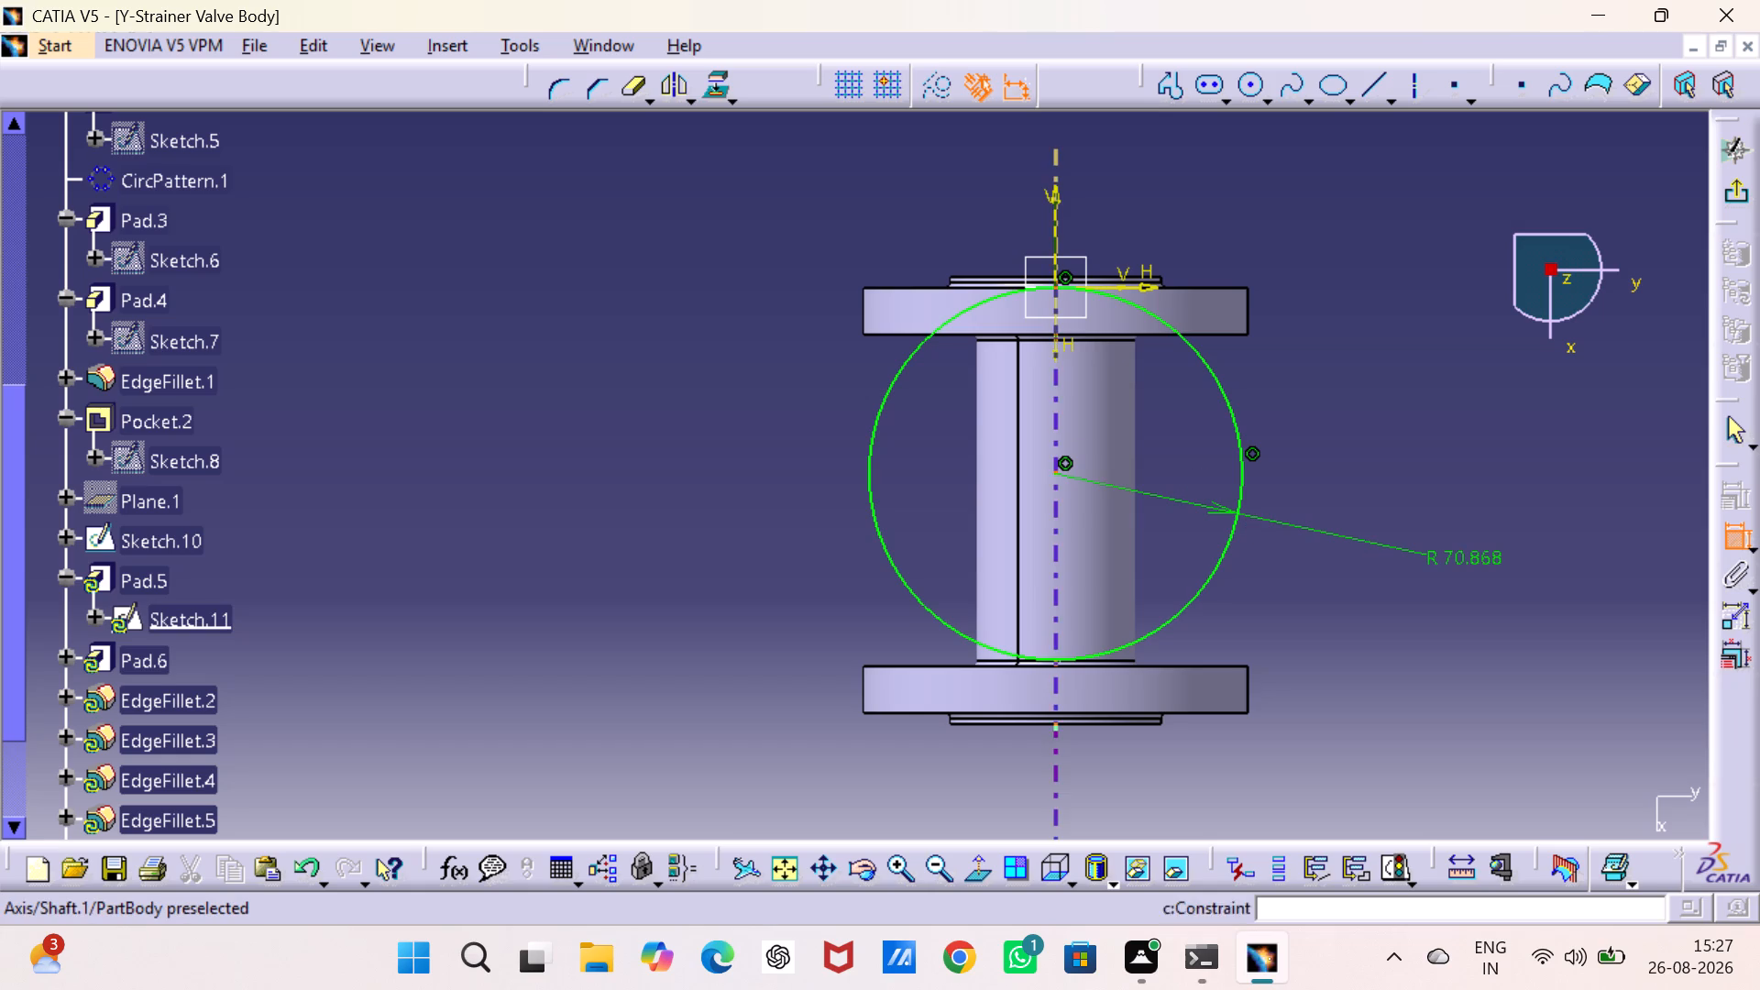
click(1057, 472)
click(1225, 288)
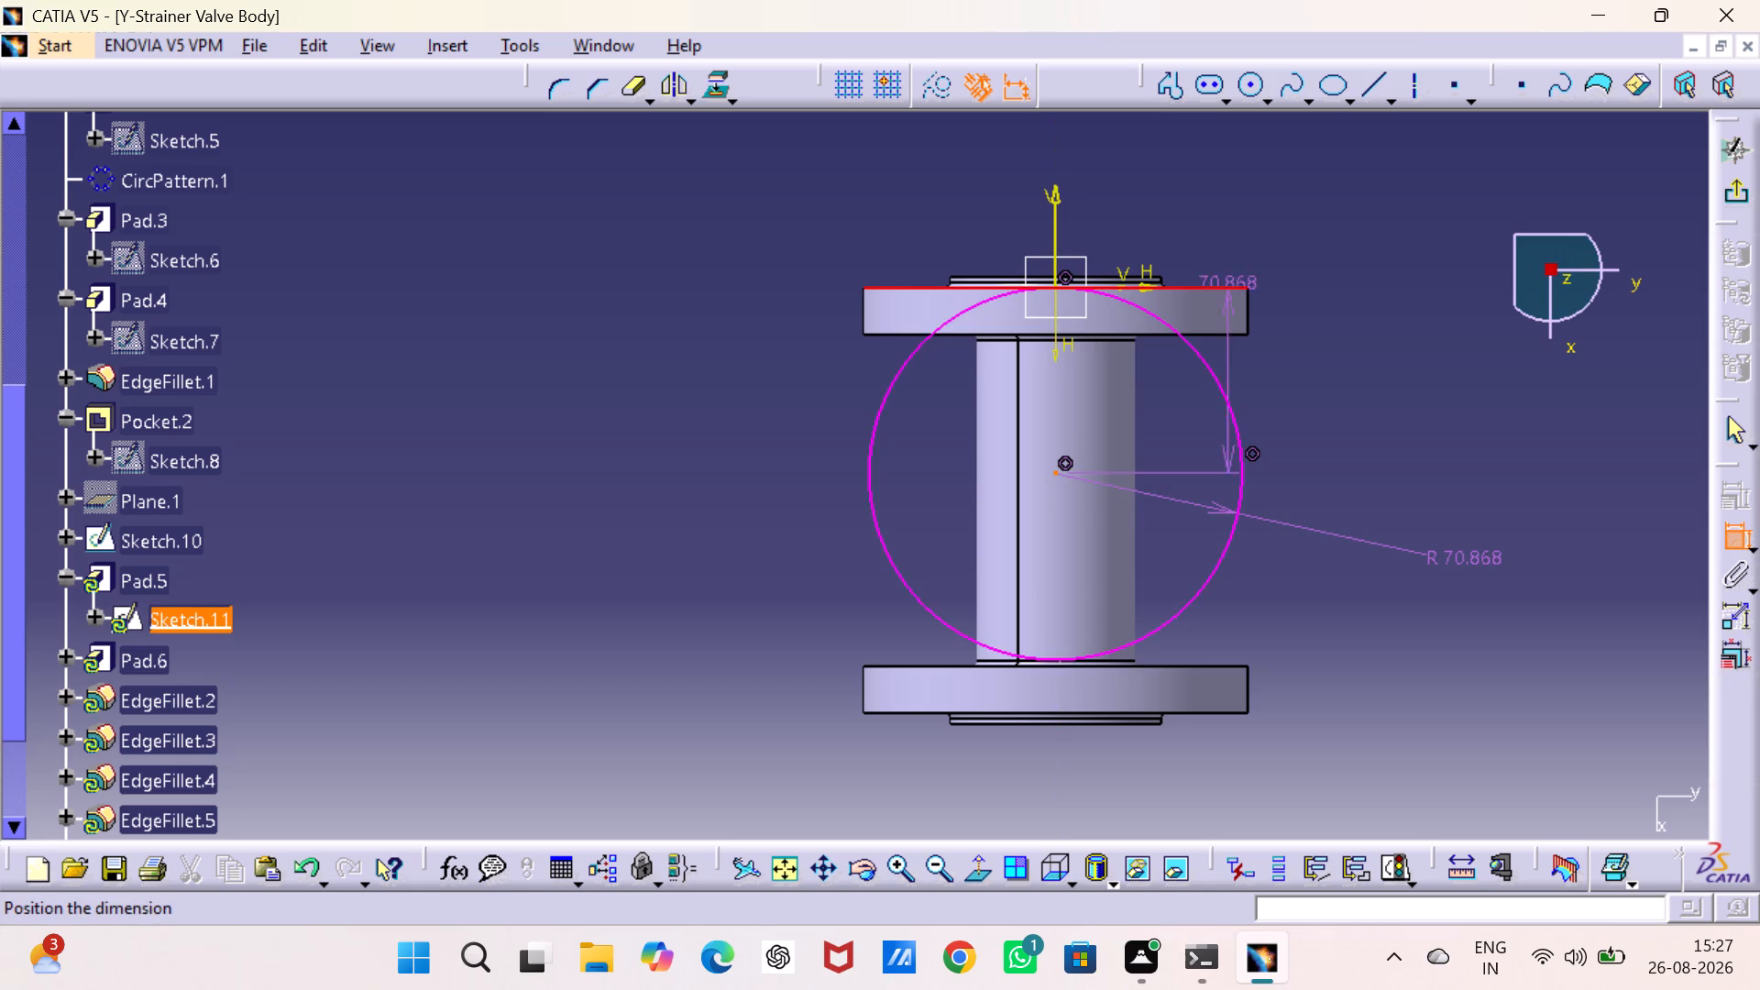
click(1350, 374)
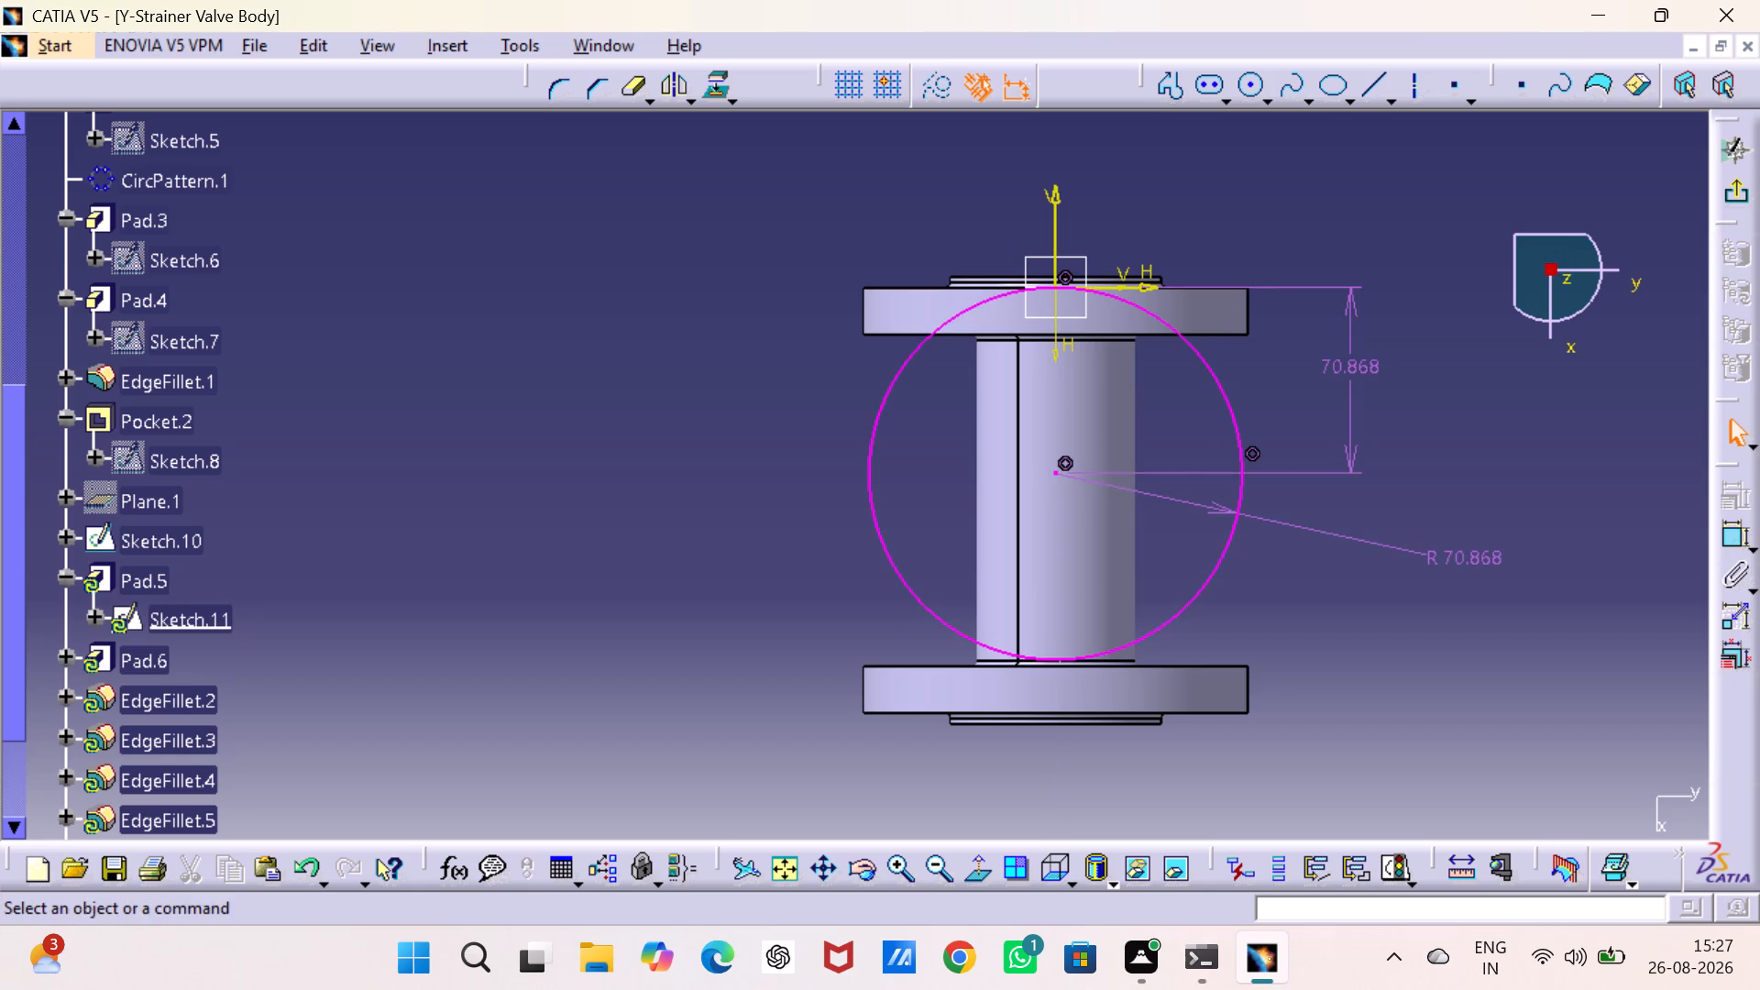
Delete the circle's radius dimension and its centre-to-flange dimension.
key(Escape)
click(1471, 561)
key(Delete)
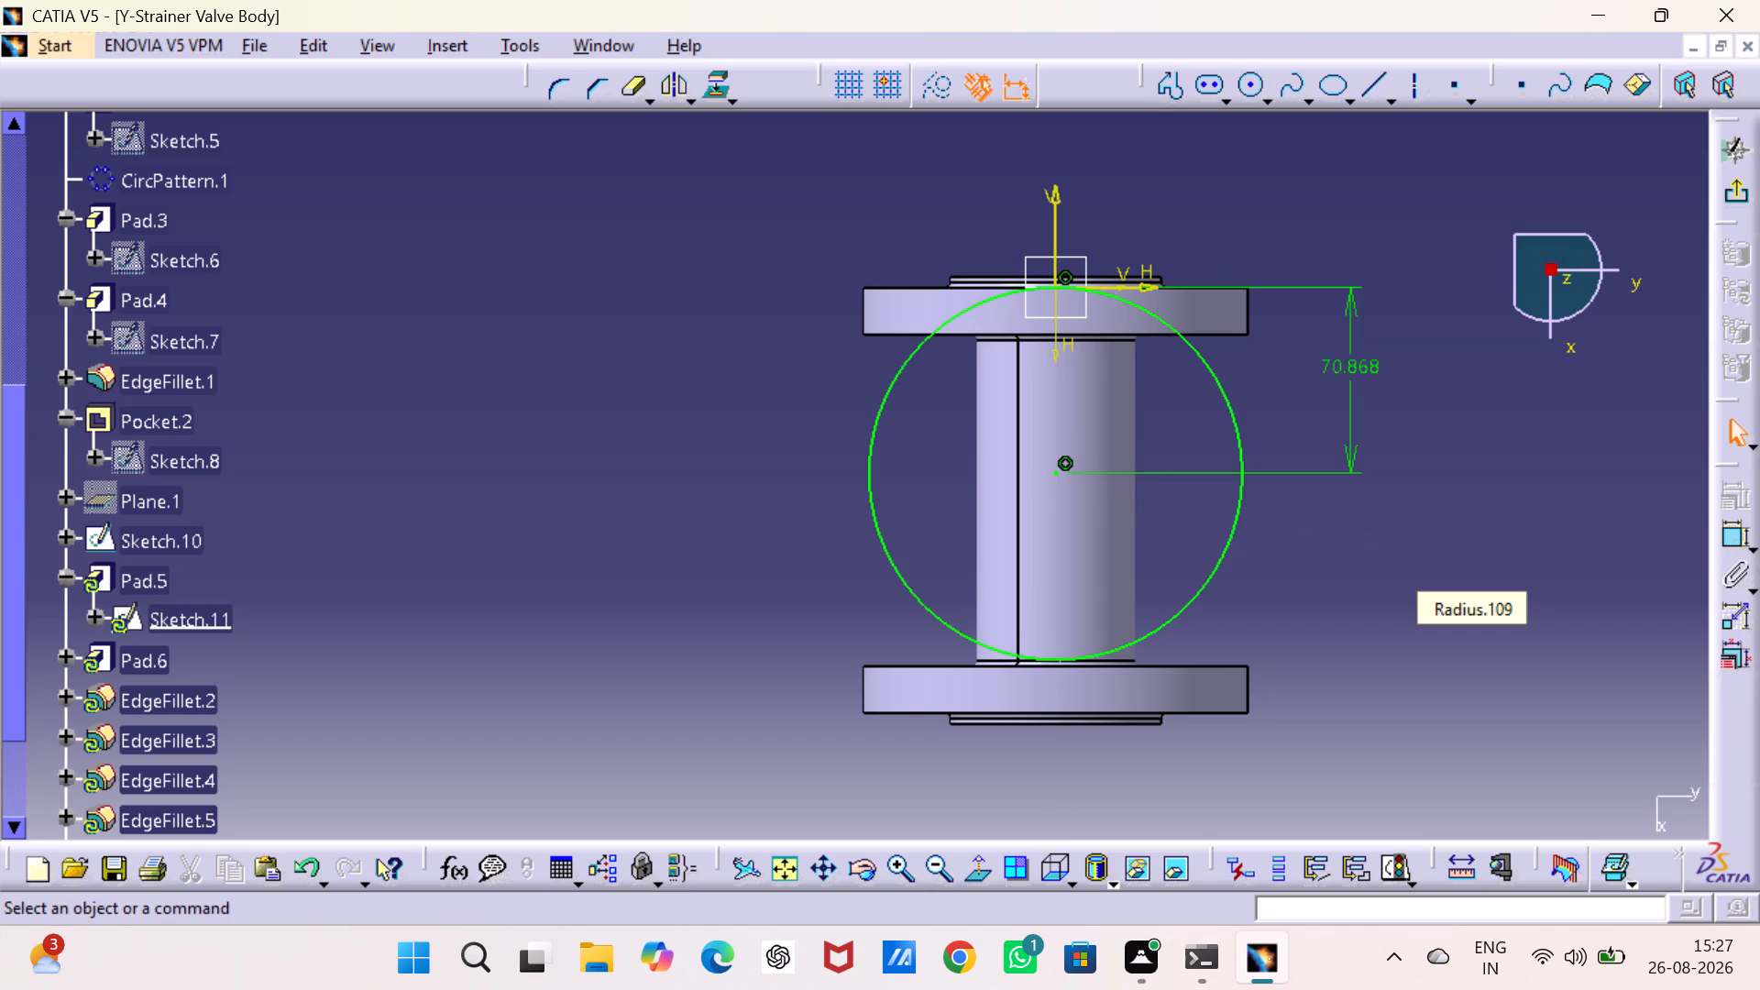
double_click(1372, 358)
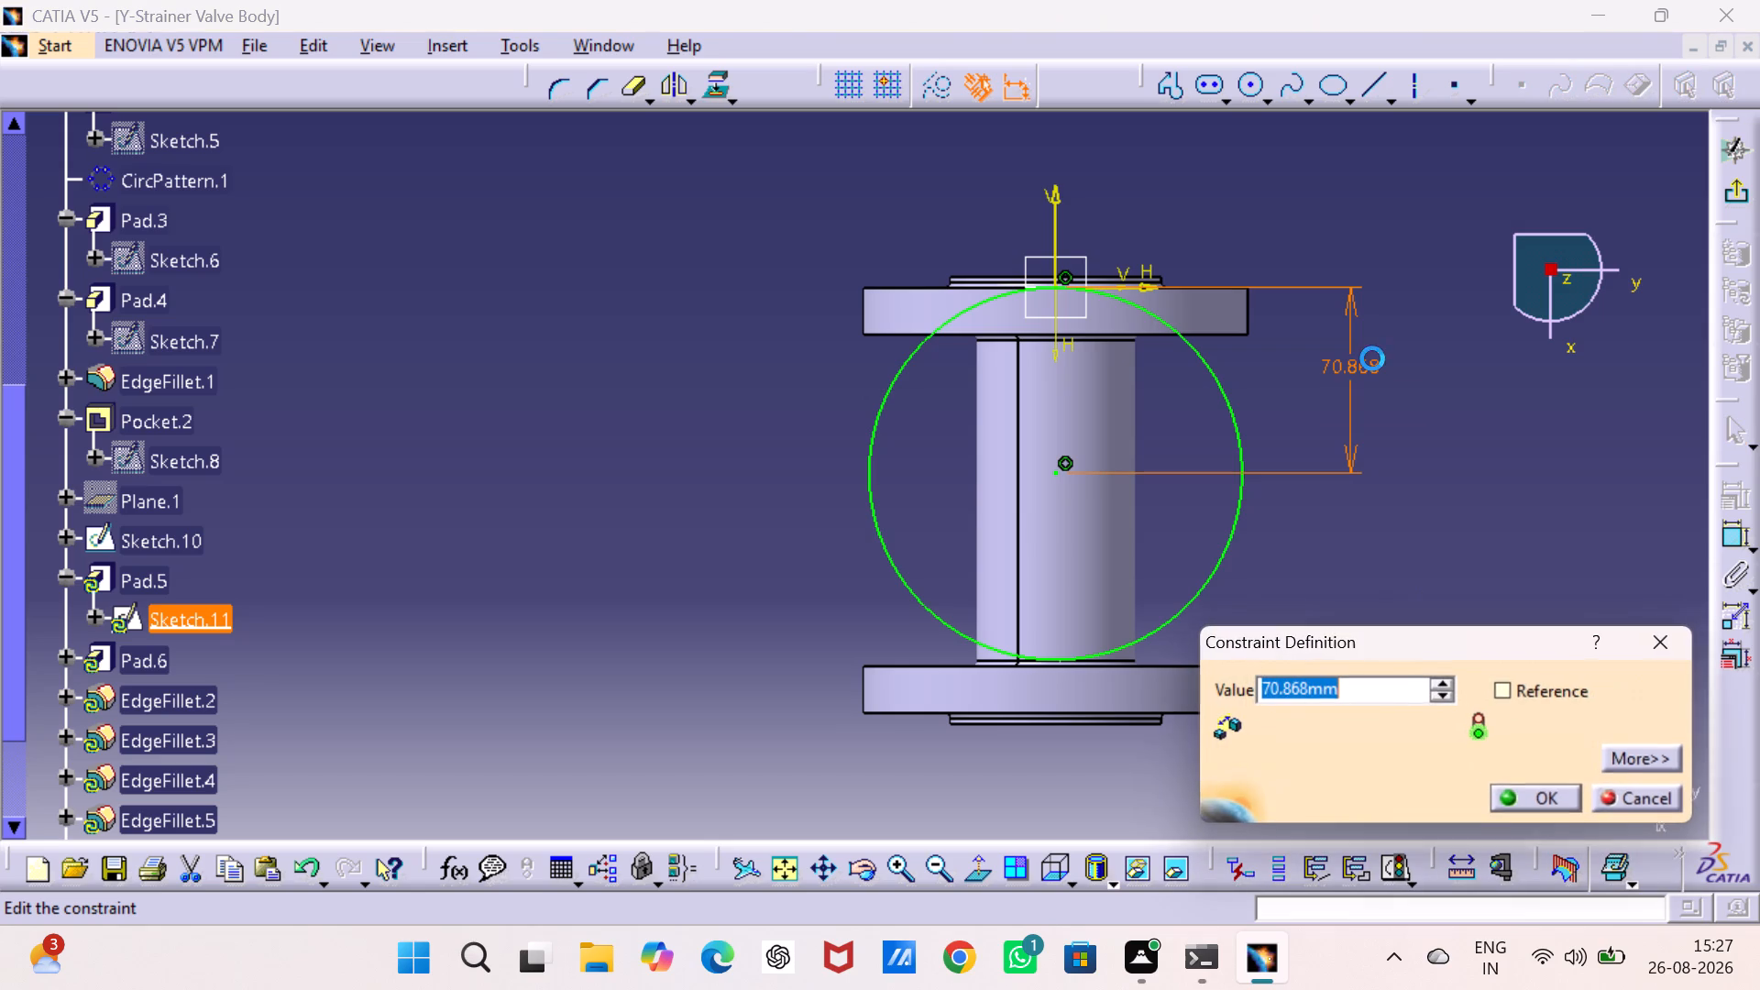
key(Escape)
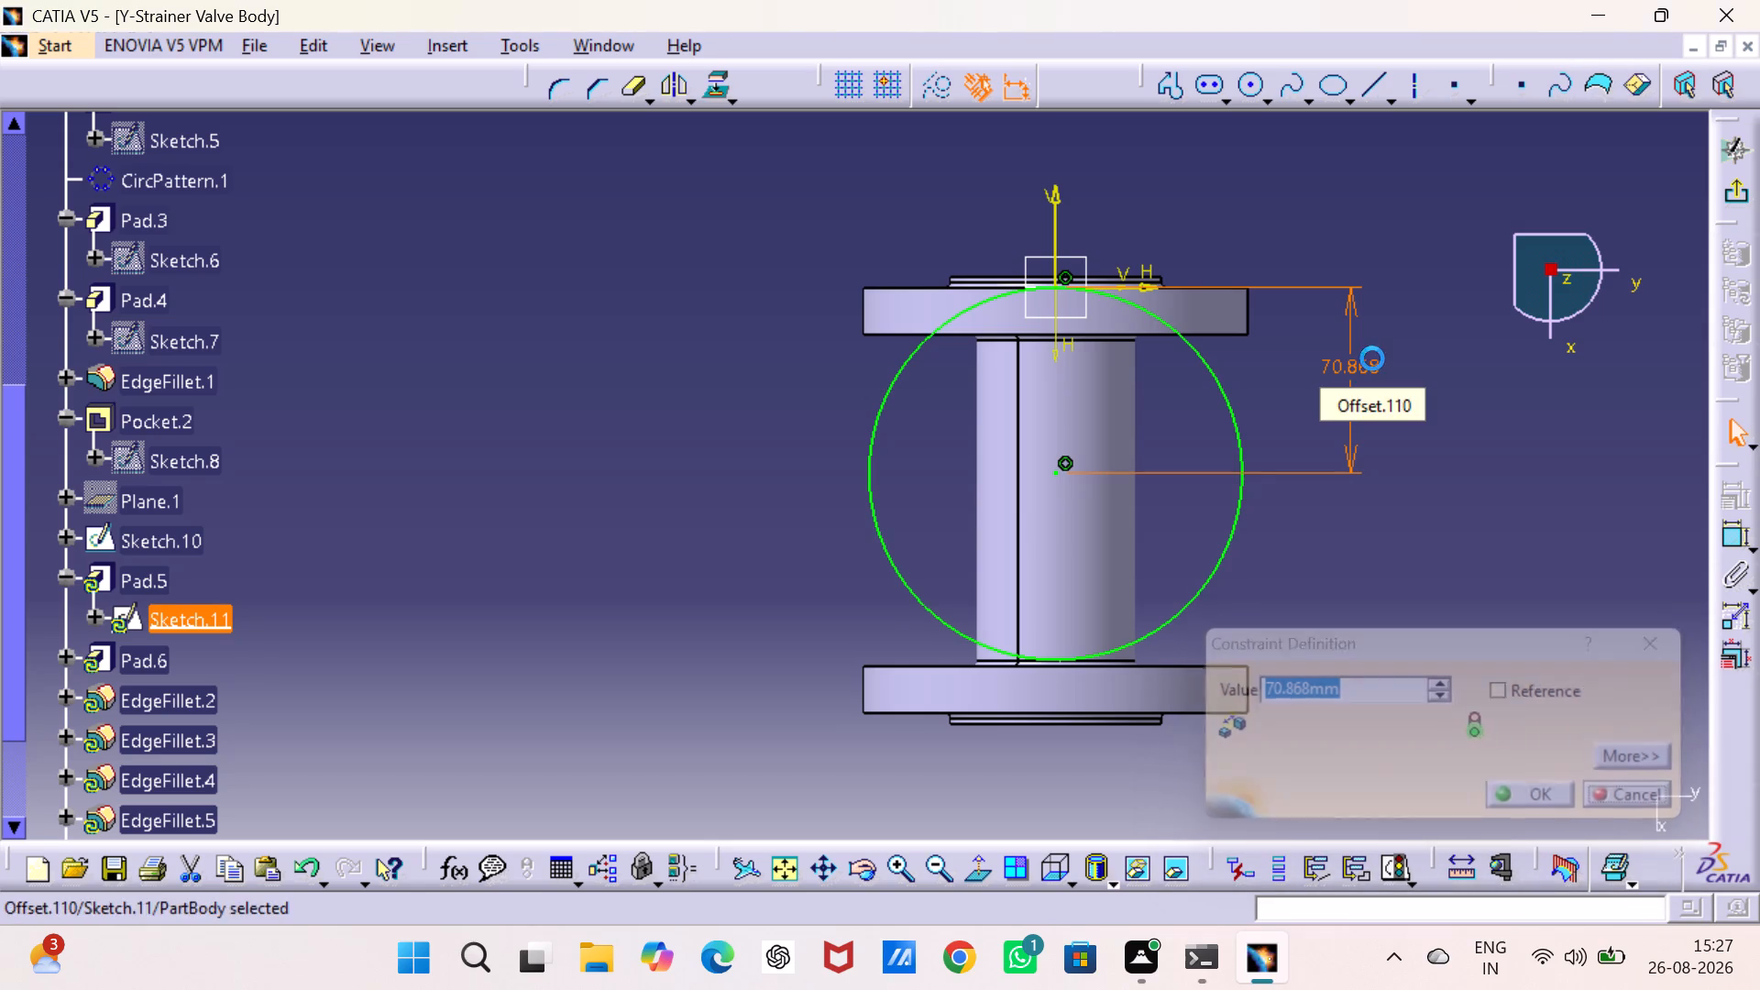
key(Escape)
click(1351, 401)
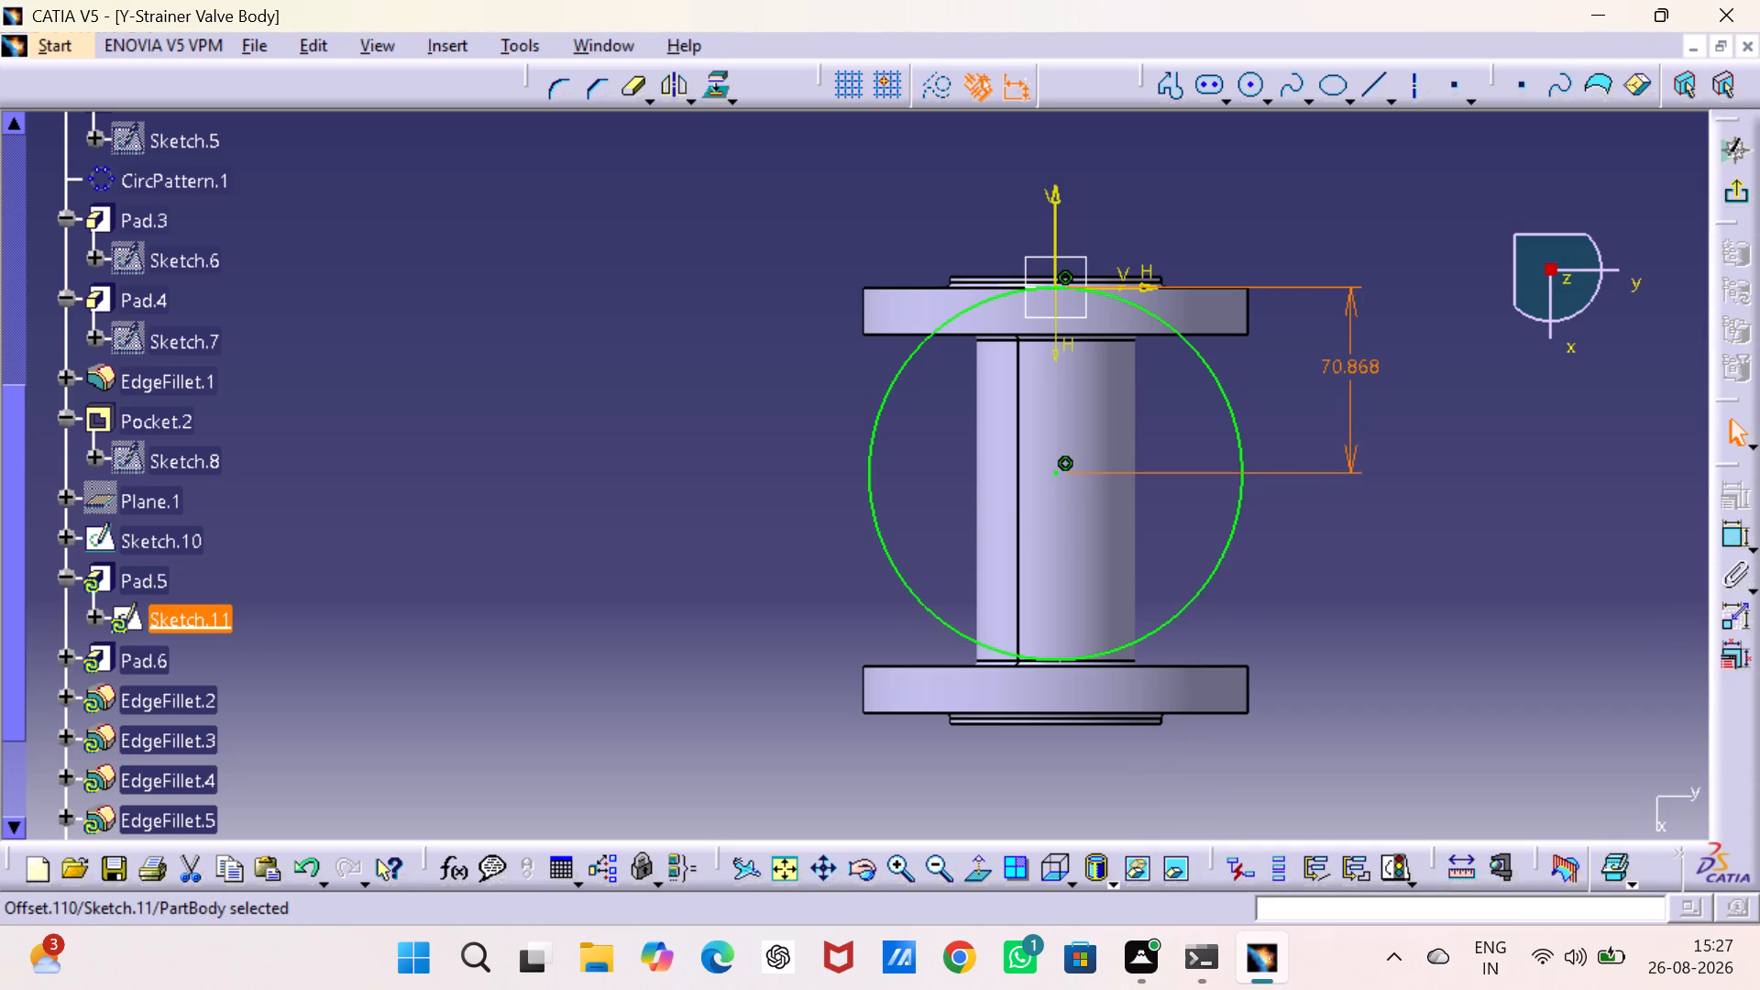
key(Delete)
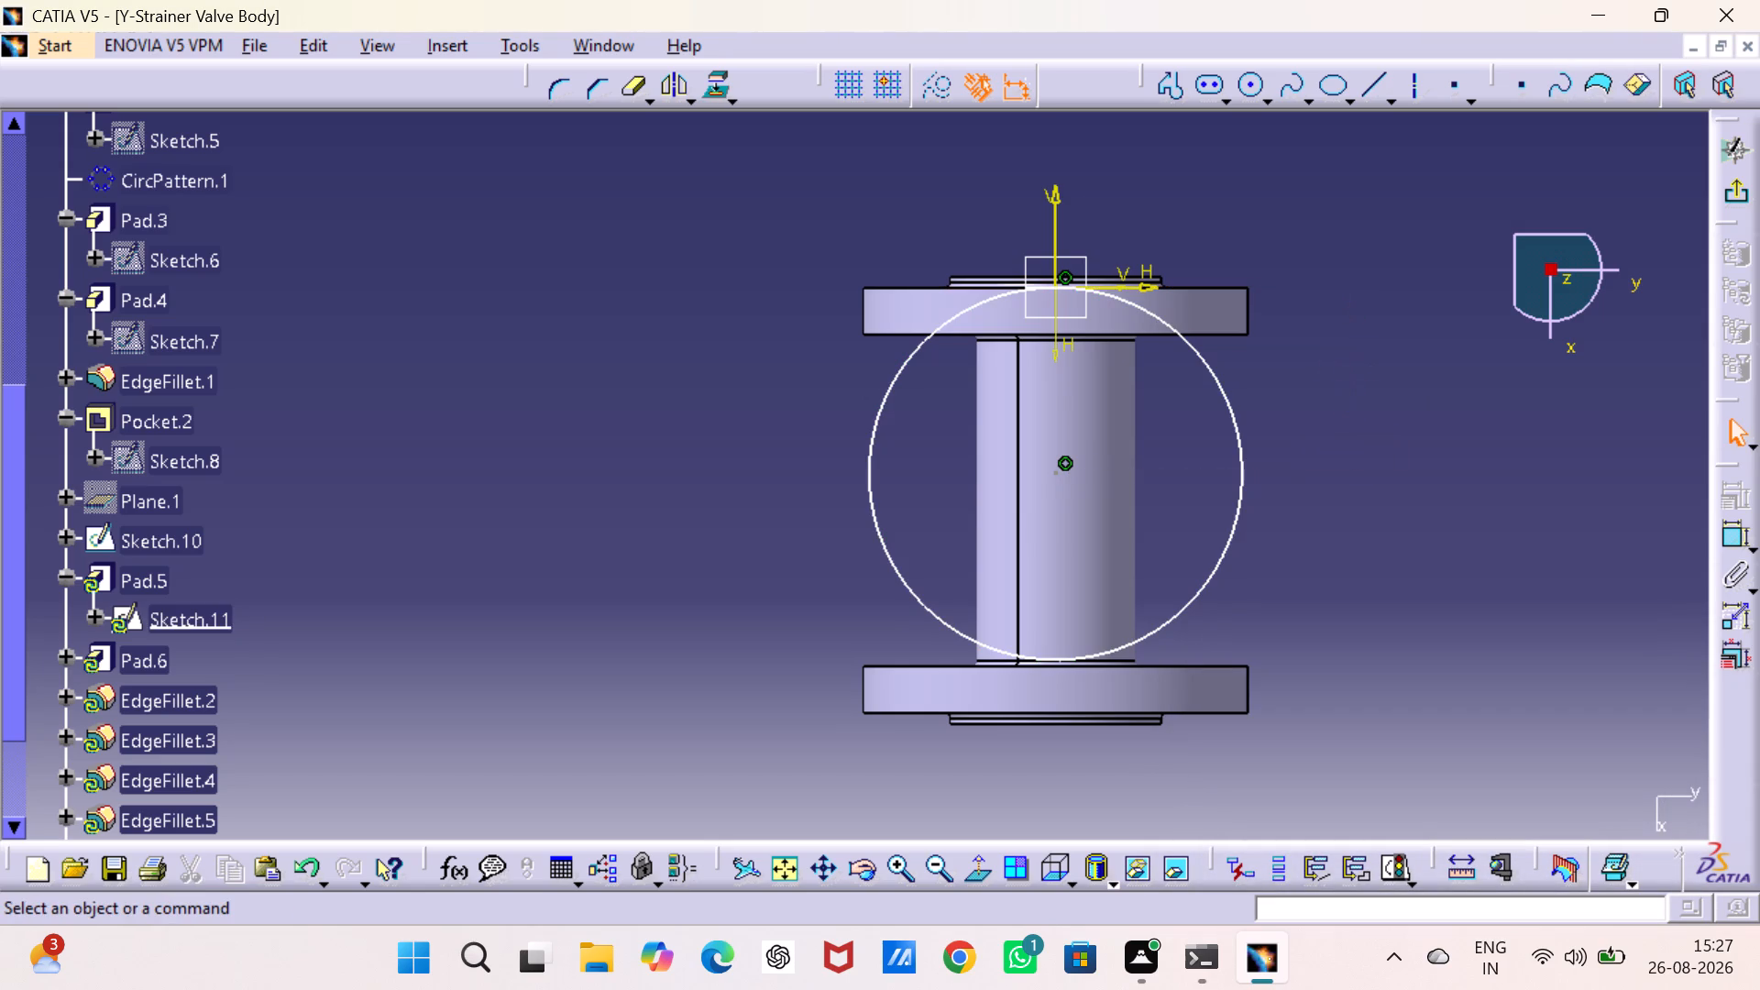
Delete the coincidence constraint that ties the circle to the sketch origin.
click(1053, 474)
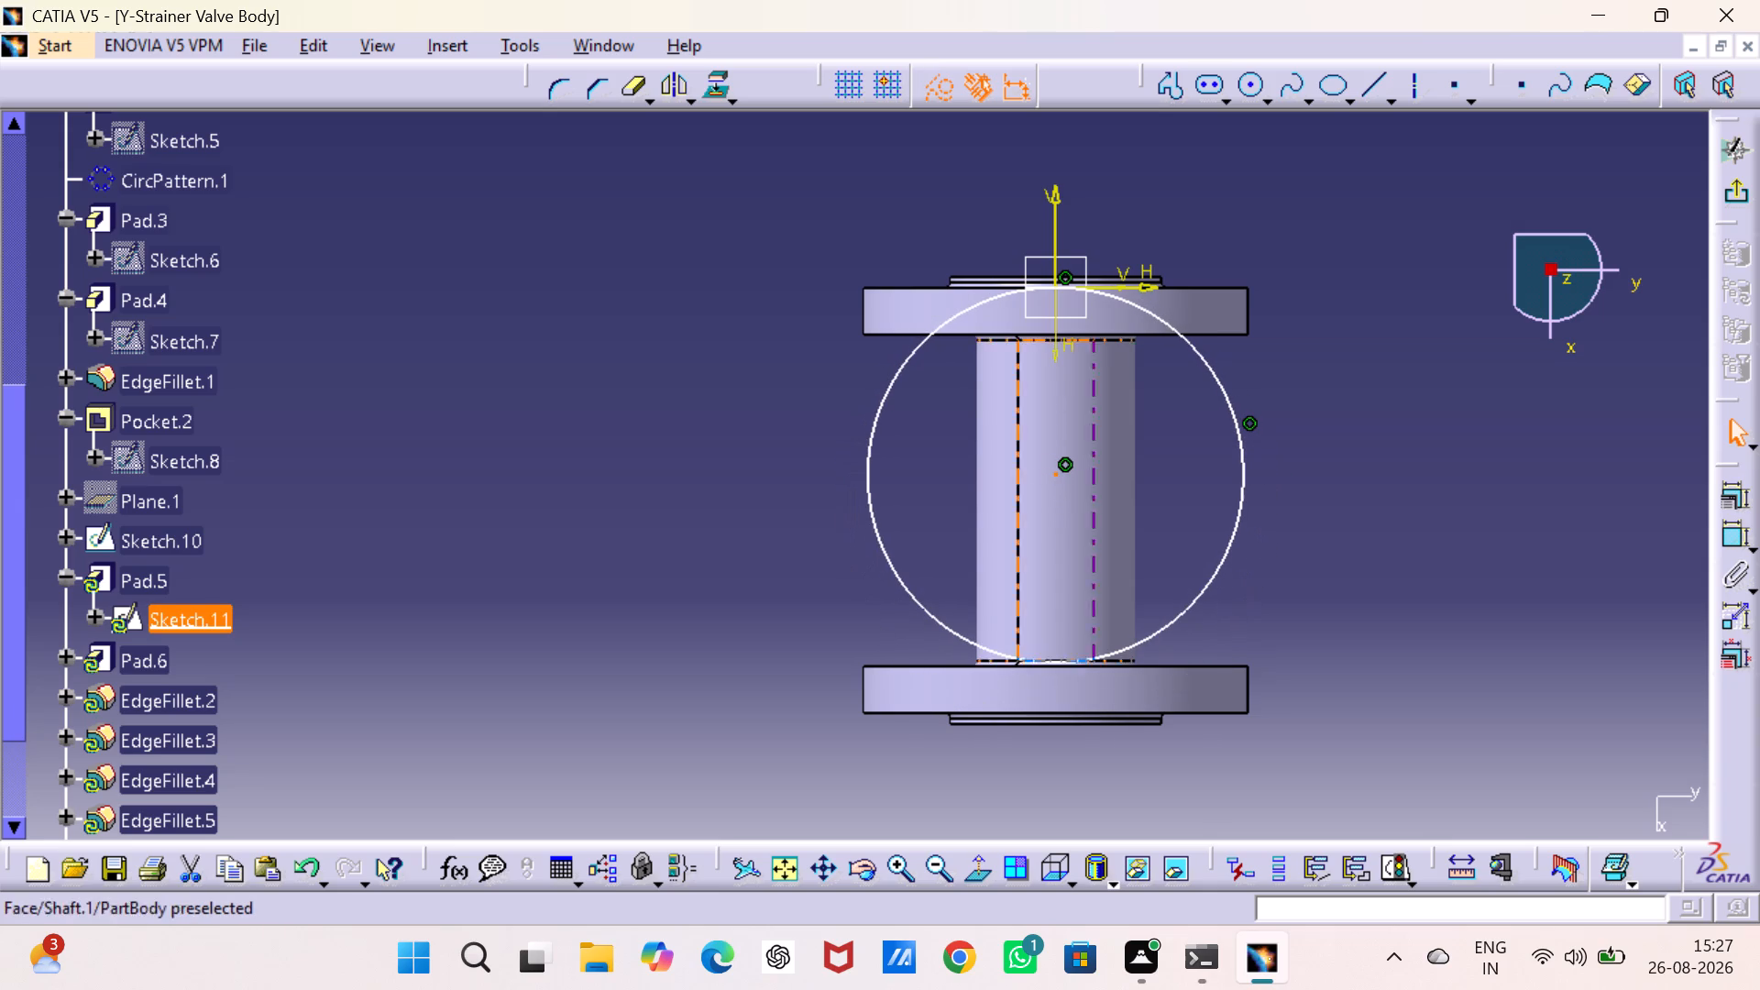
right_click(1072, 271)
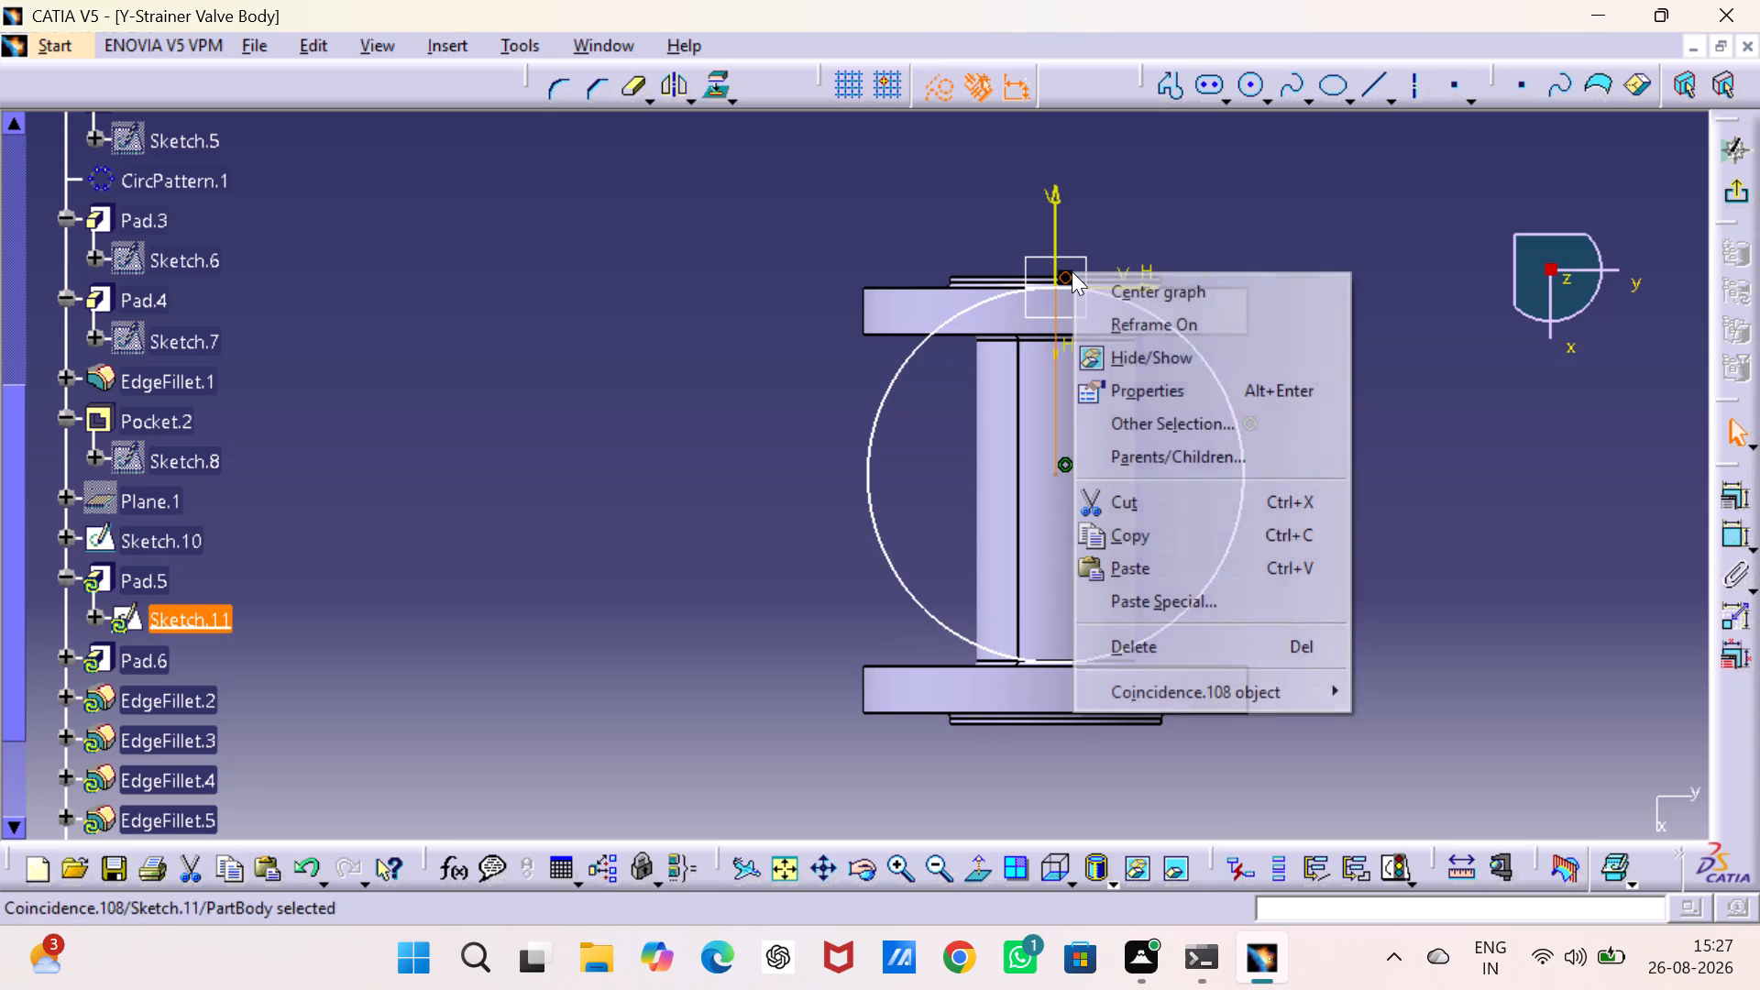
click(1152, 634)
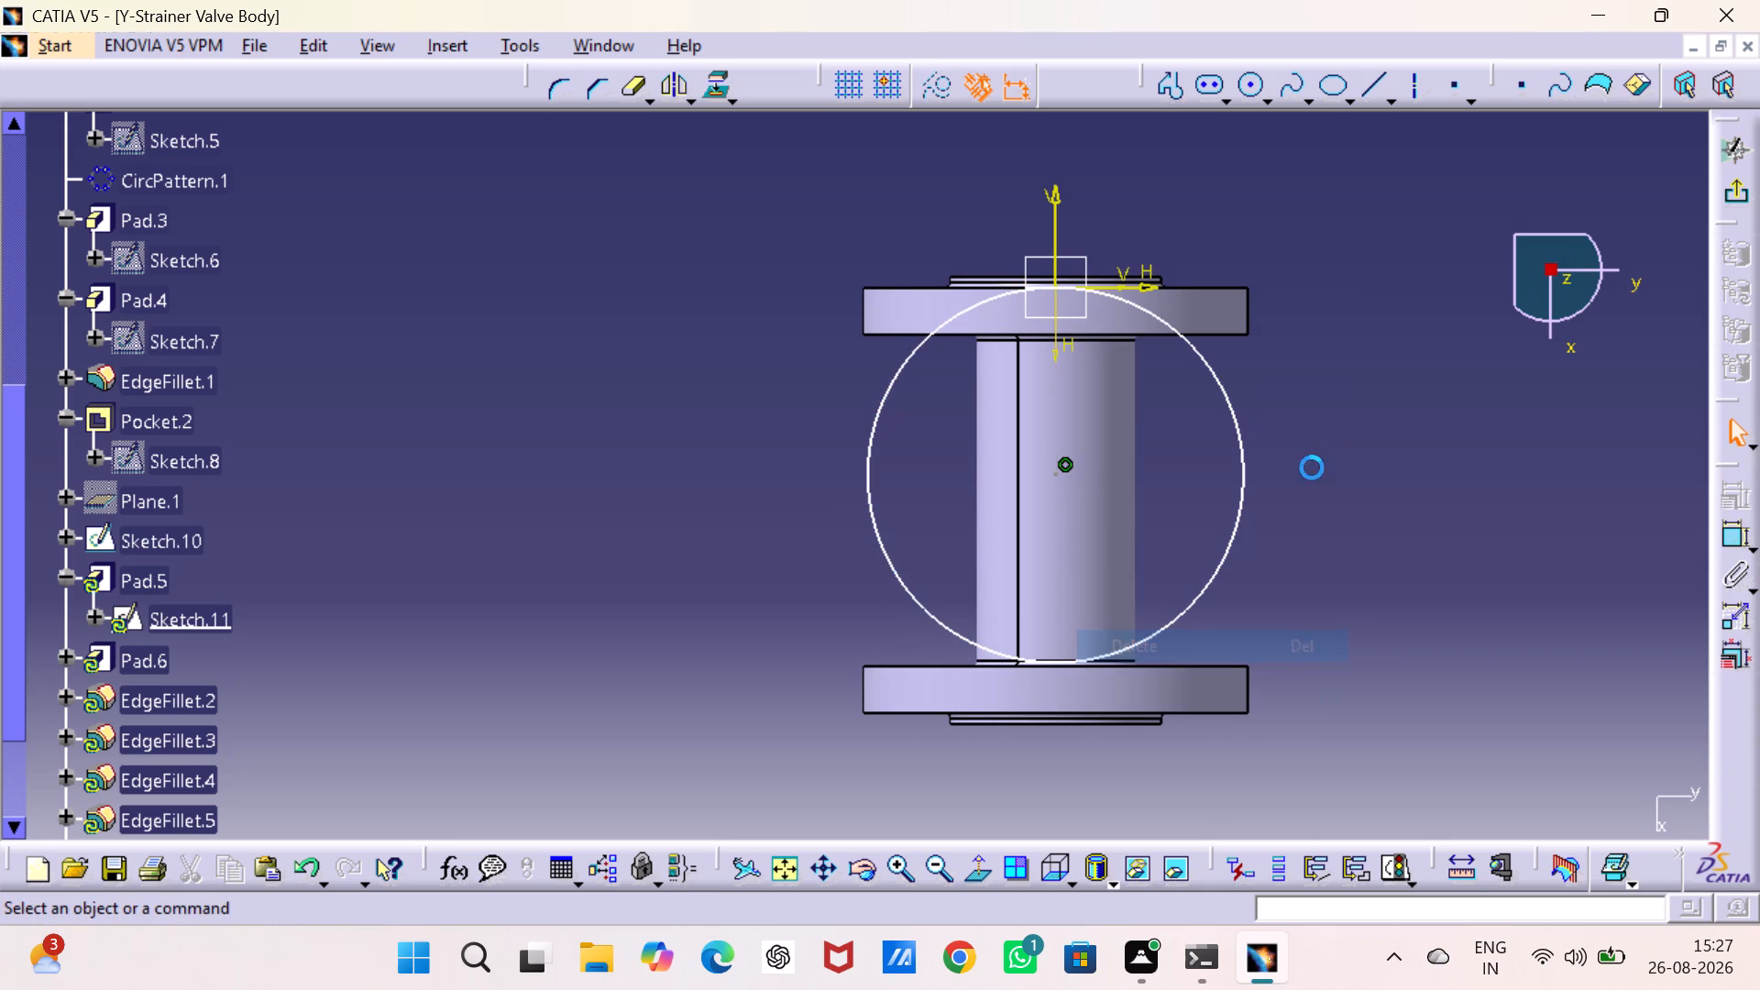
click(1328, 456)
Dimension the circle's centre 81 mm from the outer face of the flange at the sketch origin.
click(1722, 537)
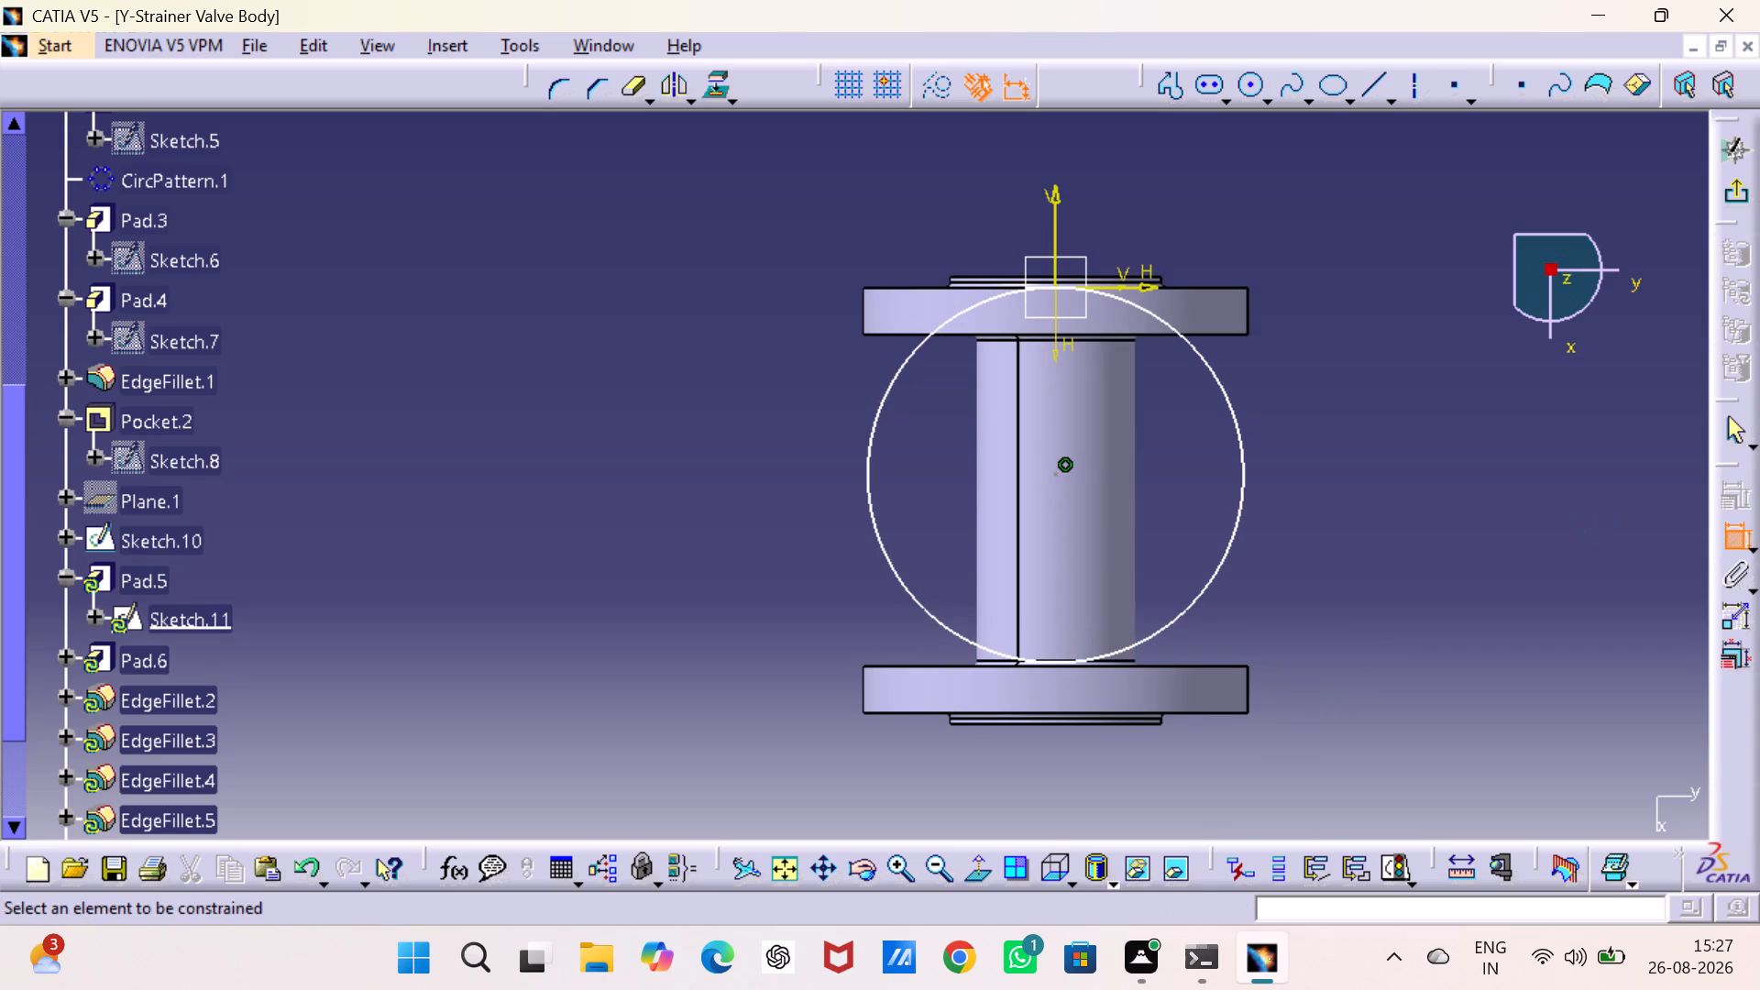
drag(1054, 475, 1061, 455)
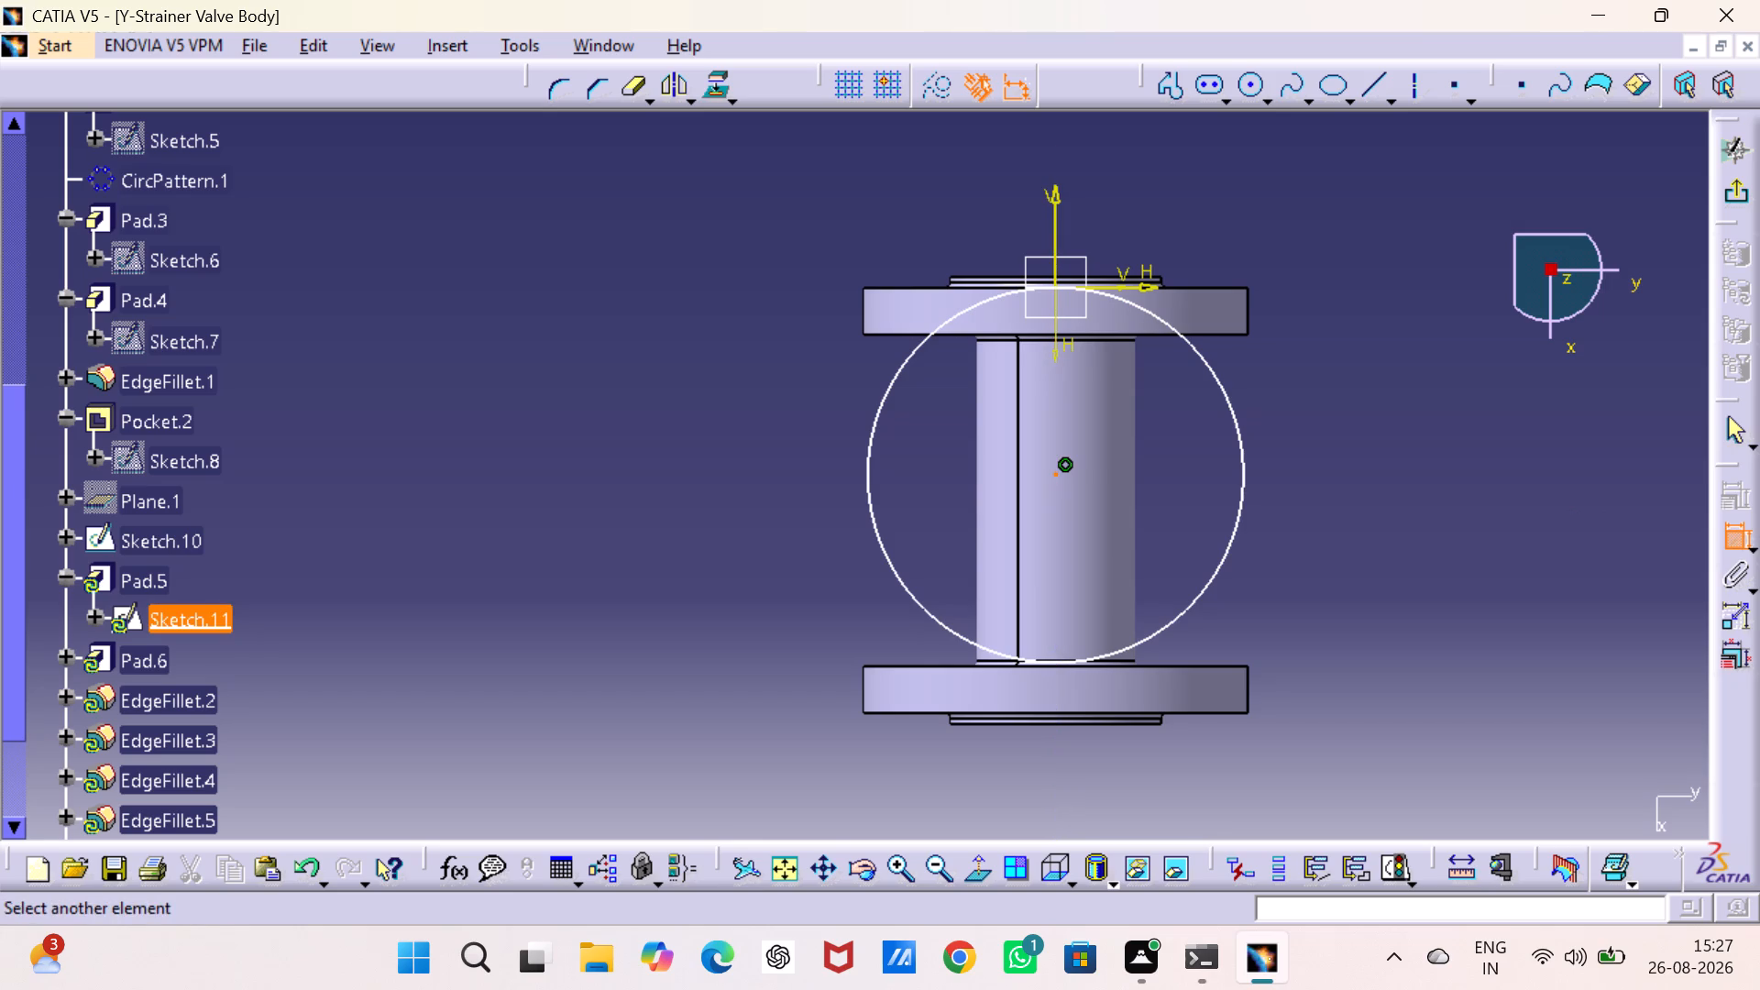
click(1190, 289)
click(1329, 365)
double_click(1339, 348)
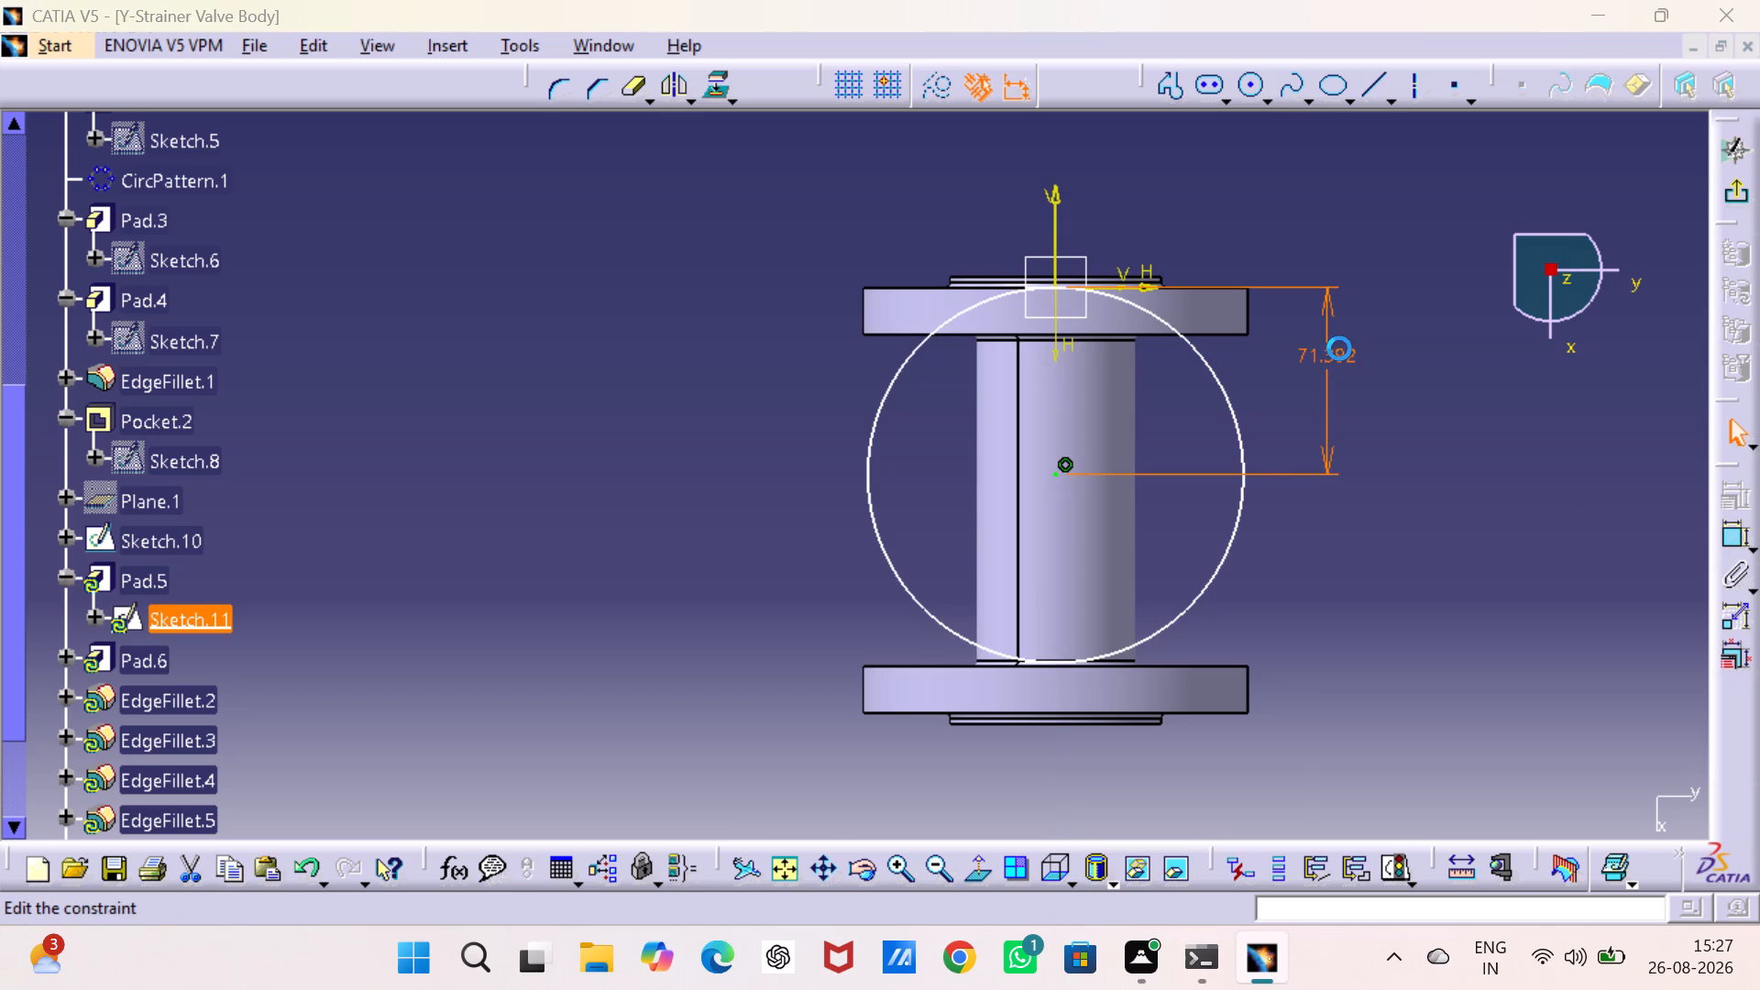
text(81)
key(Return)
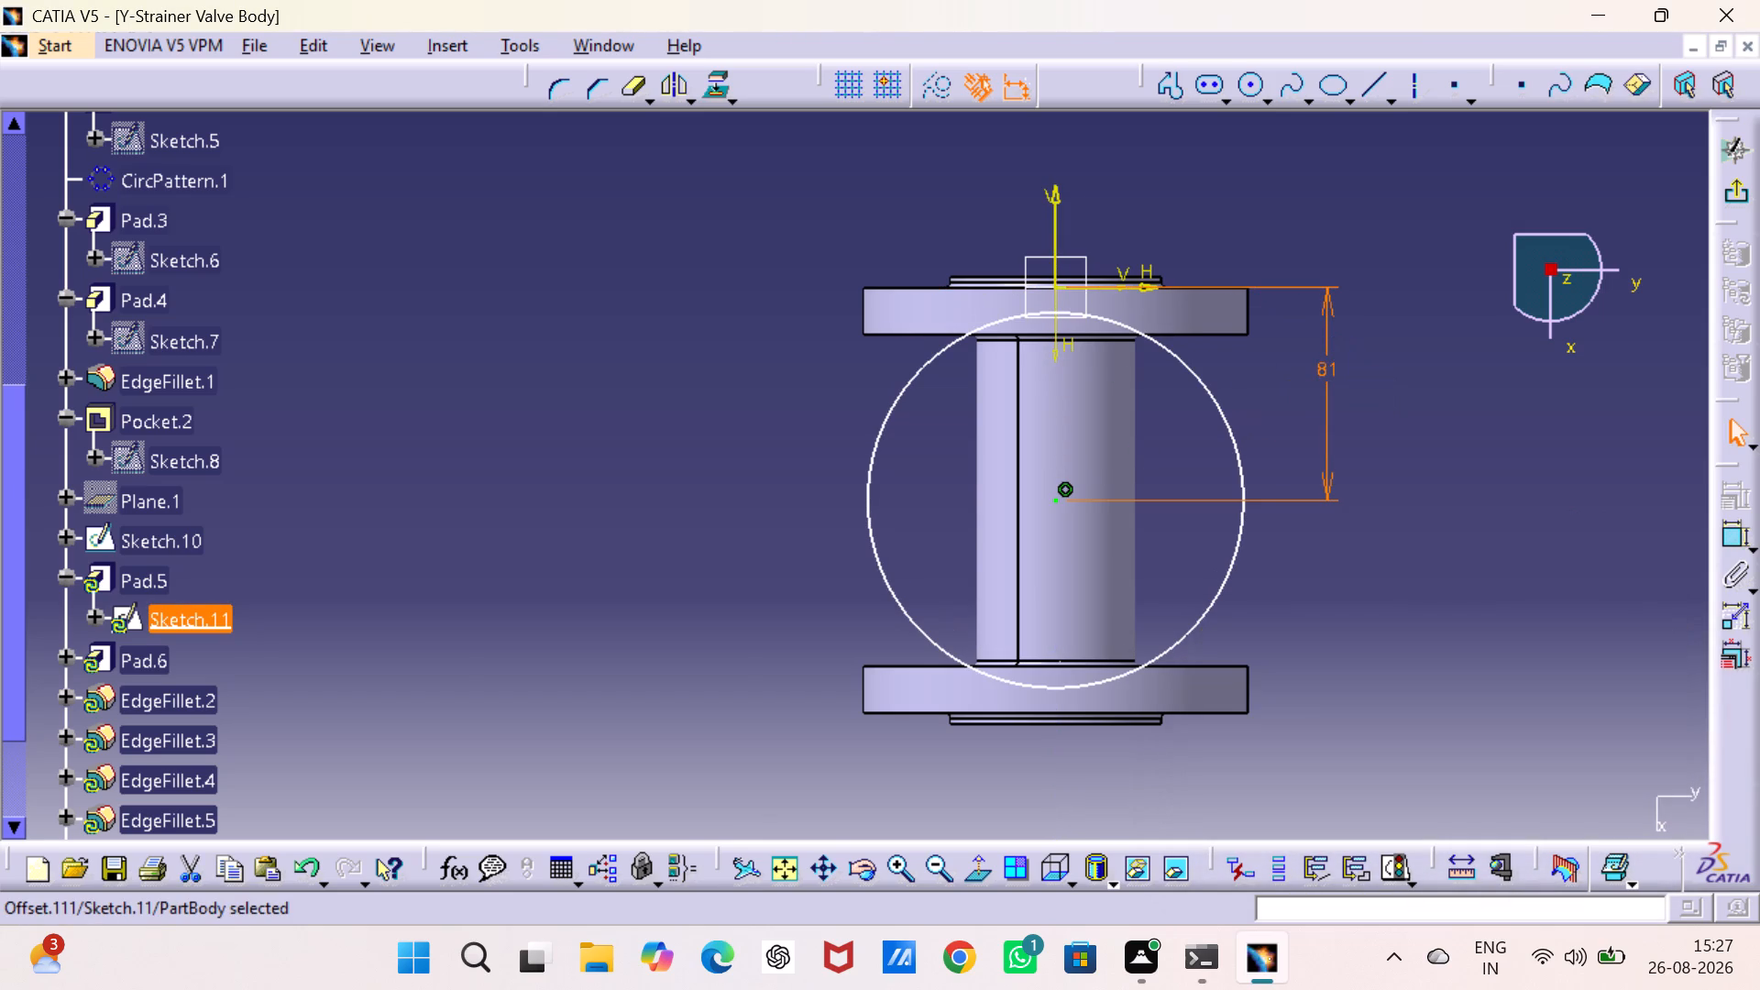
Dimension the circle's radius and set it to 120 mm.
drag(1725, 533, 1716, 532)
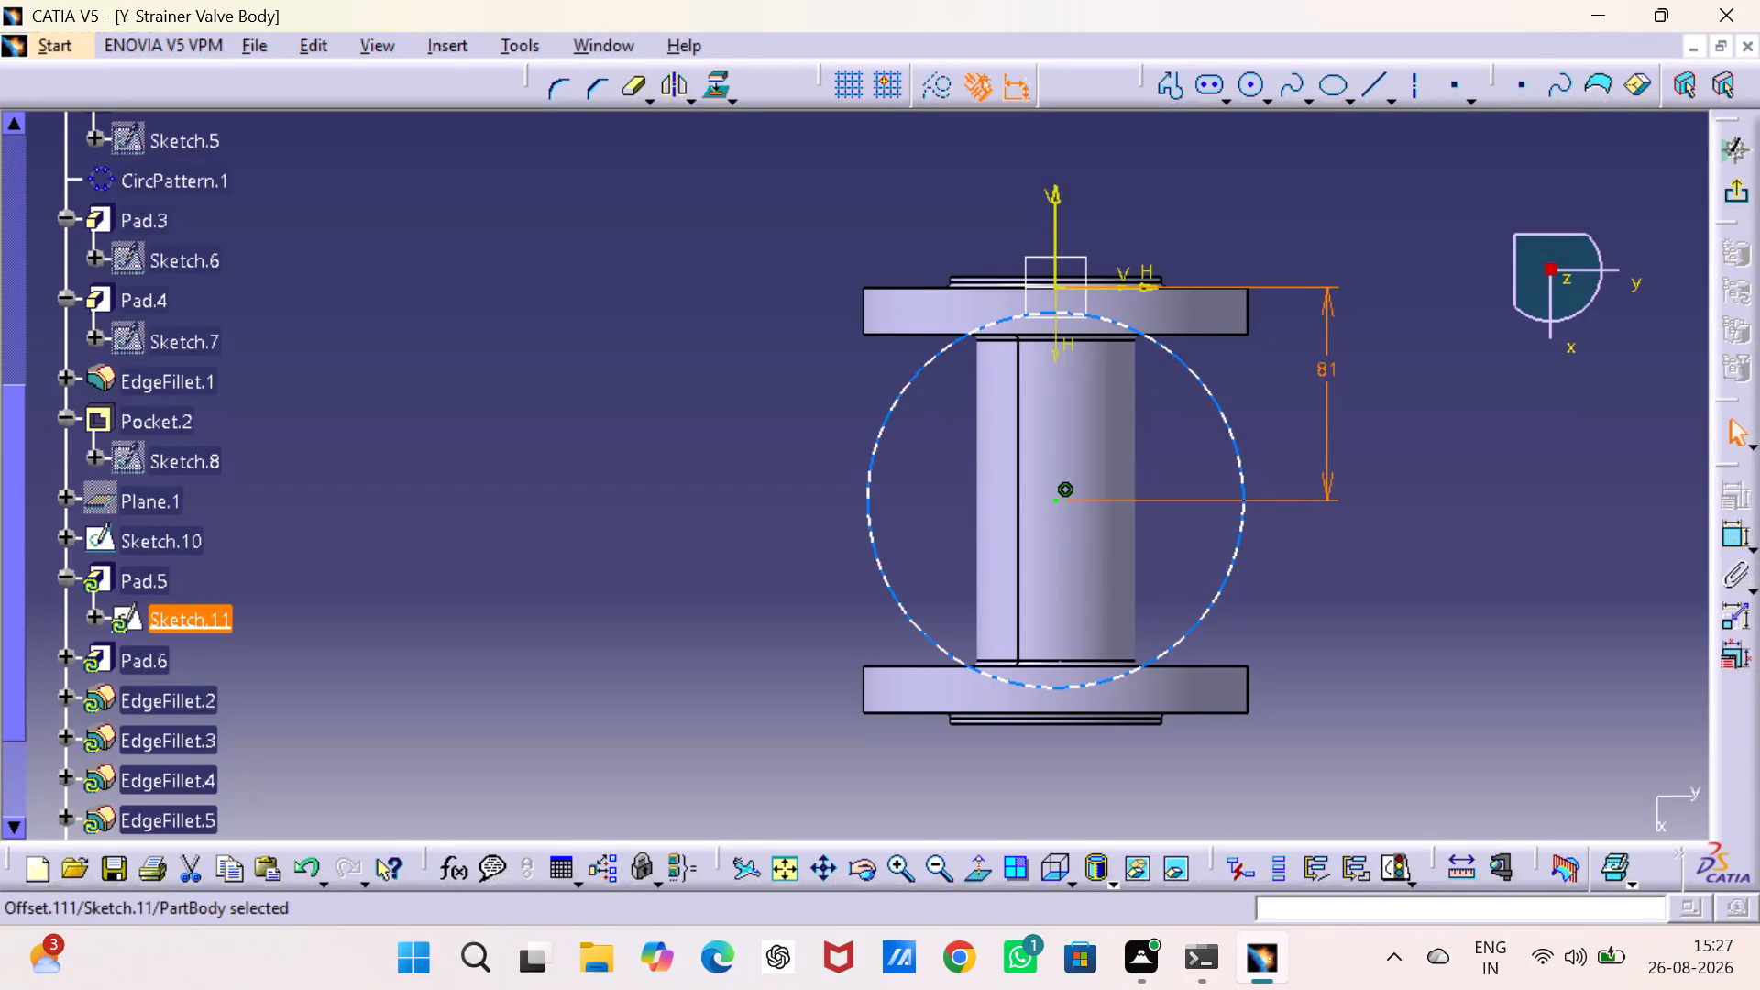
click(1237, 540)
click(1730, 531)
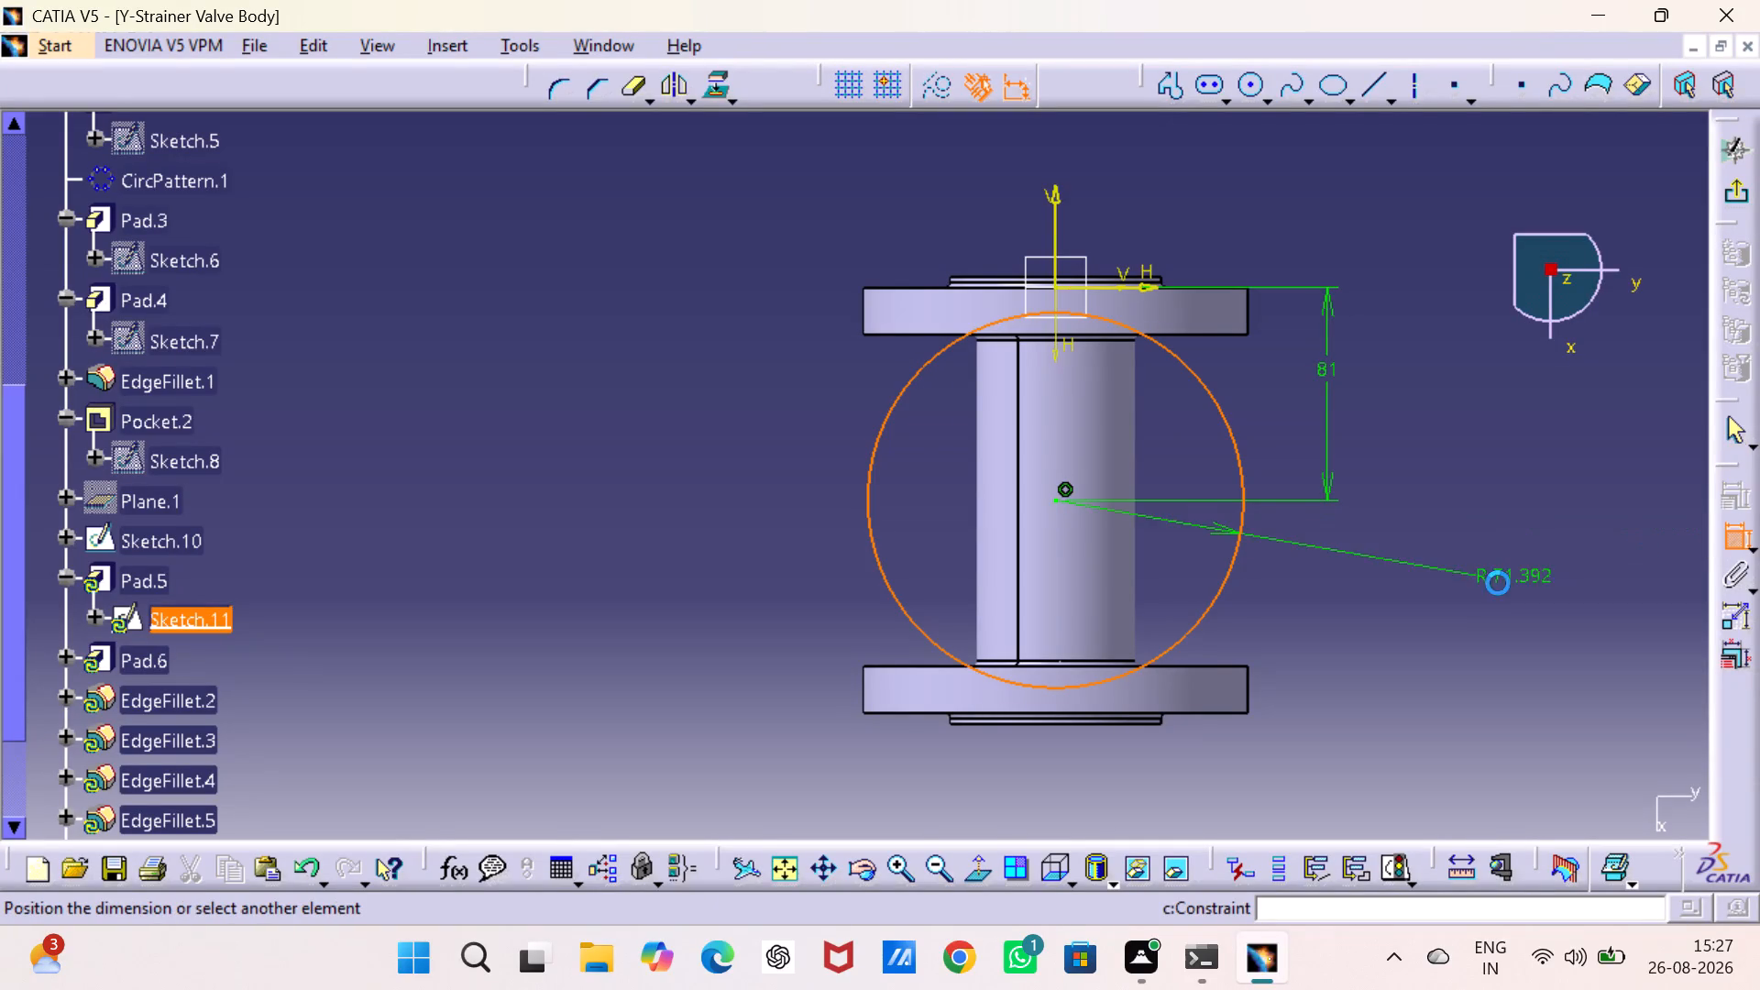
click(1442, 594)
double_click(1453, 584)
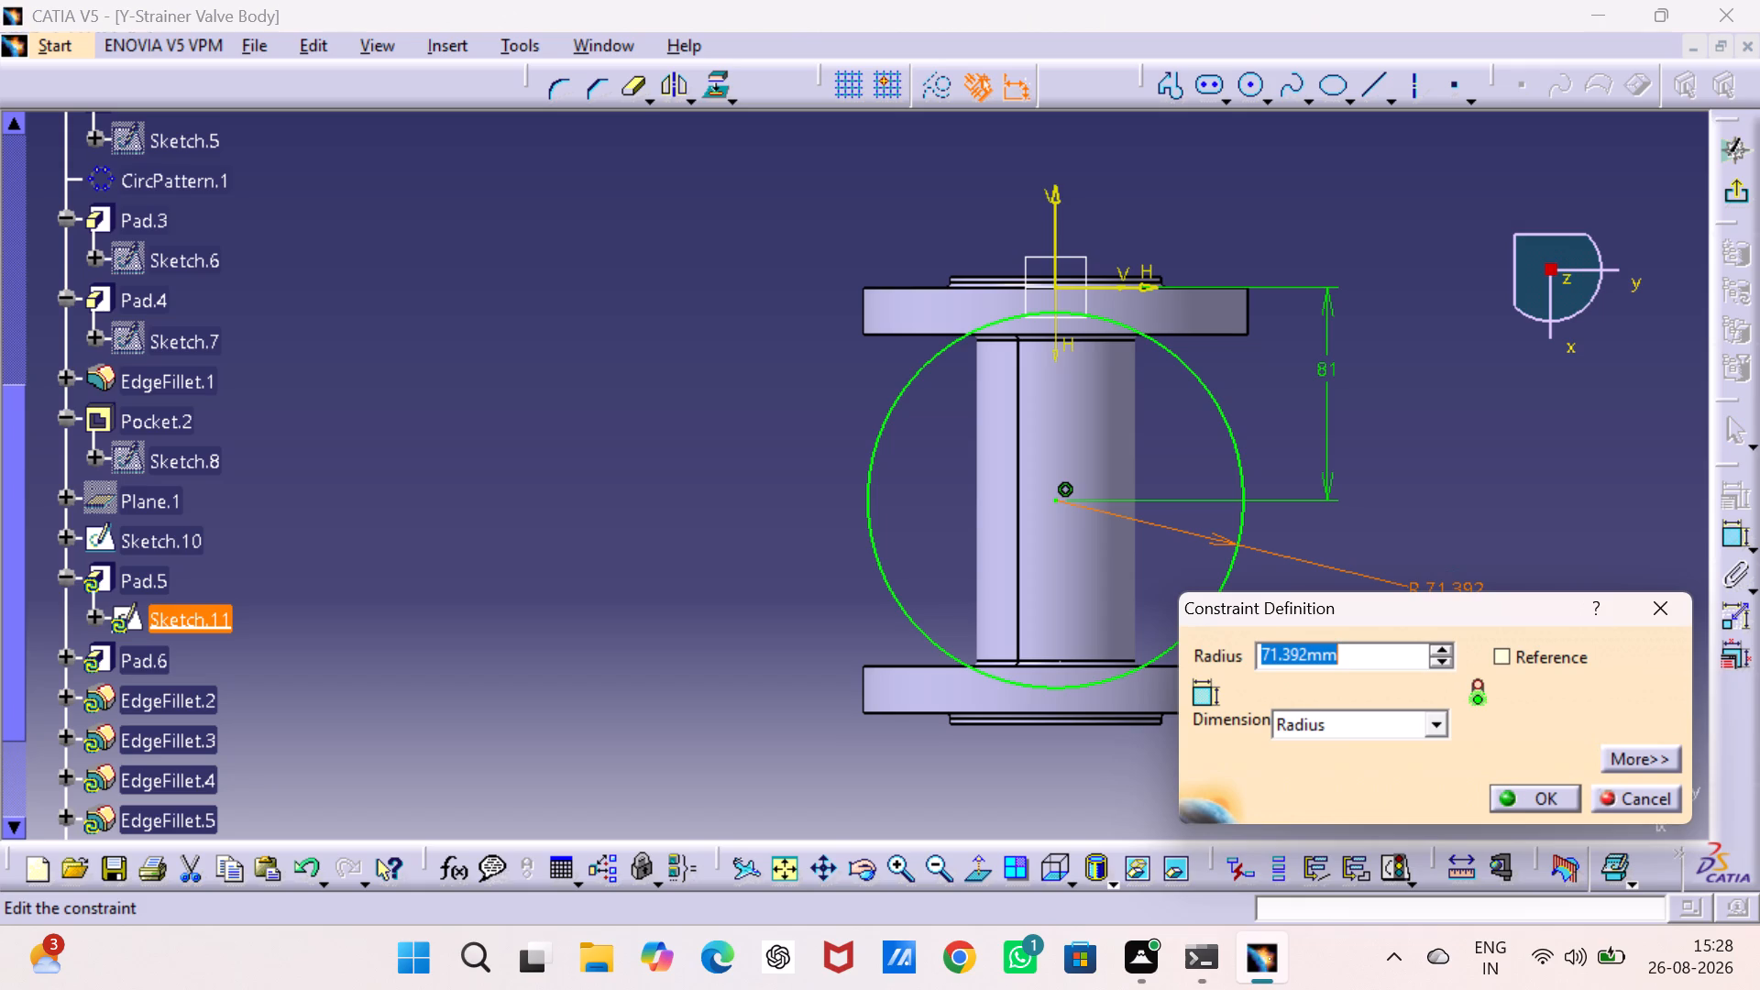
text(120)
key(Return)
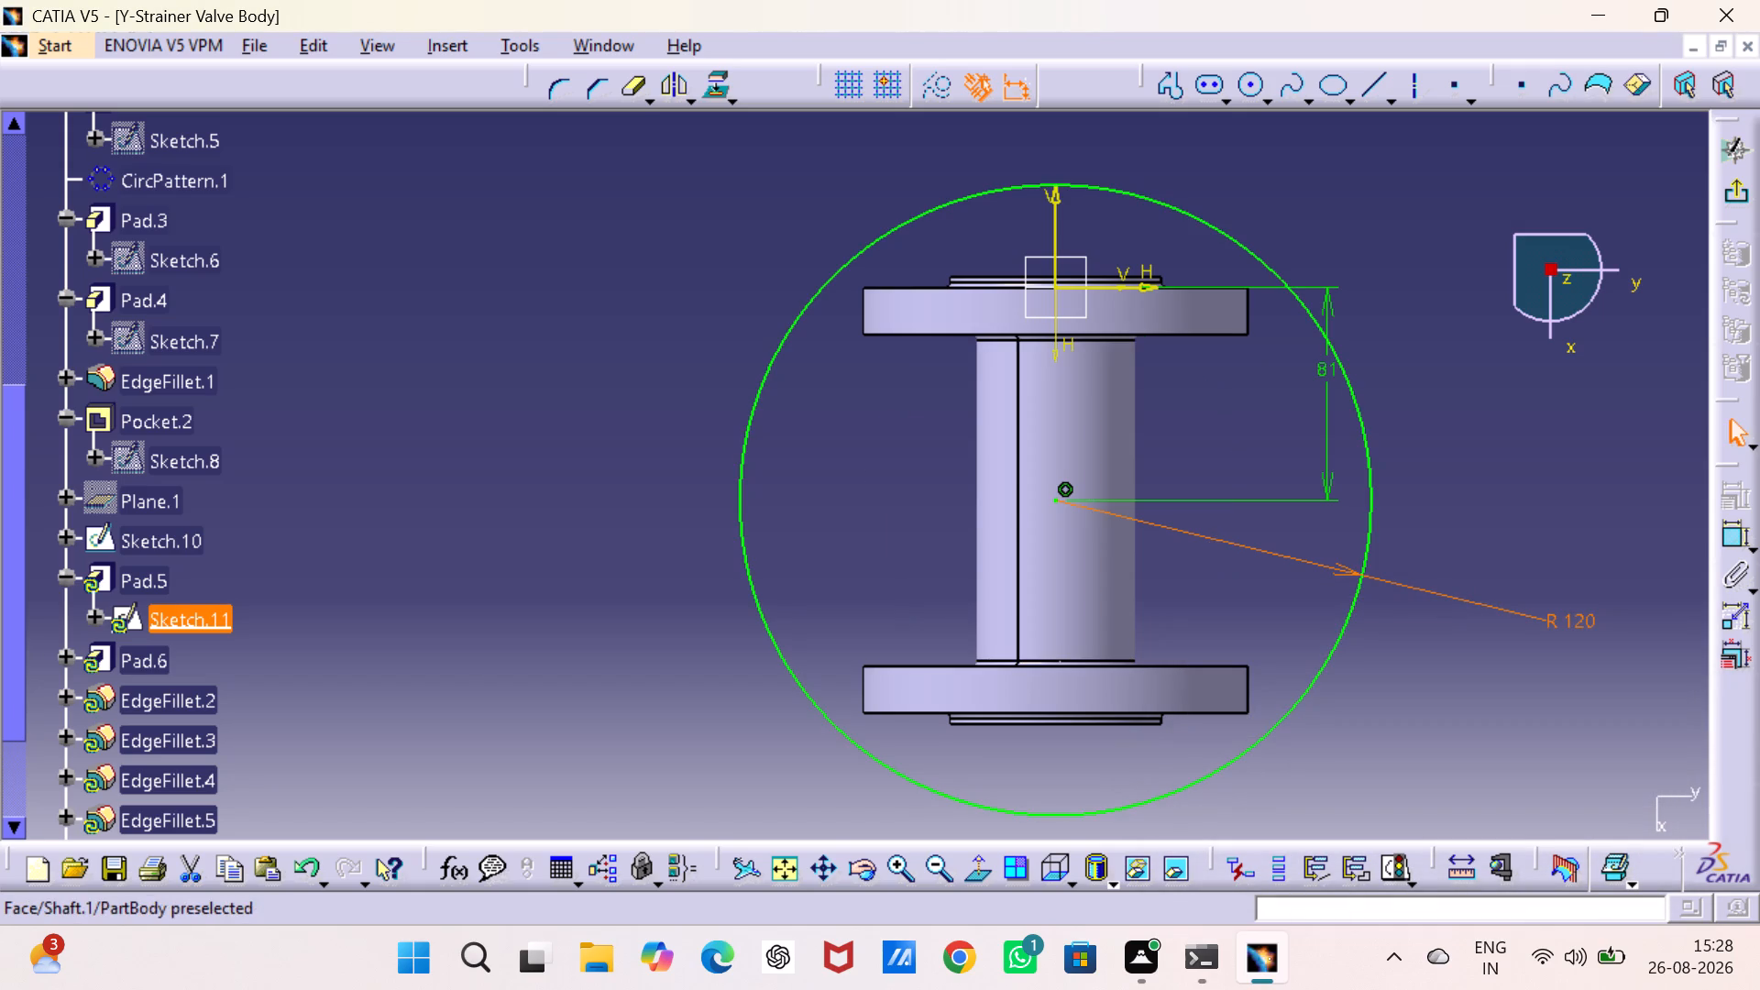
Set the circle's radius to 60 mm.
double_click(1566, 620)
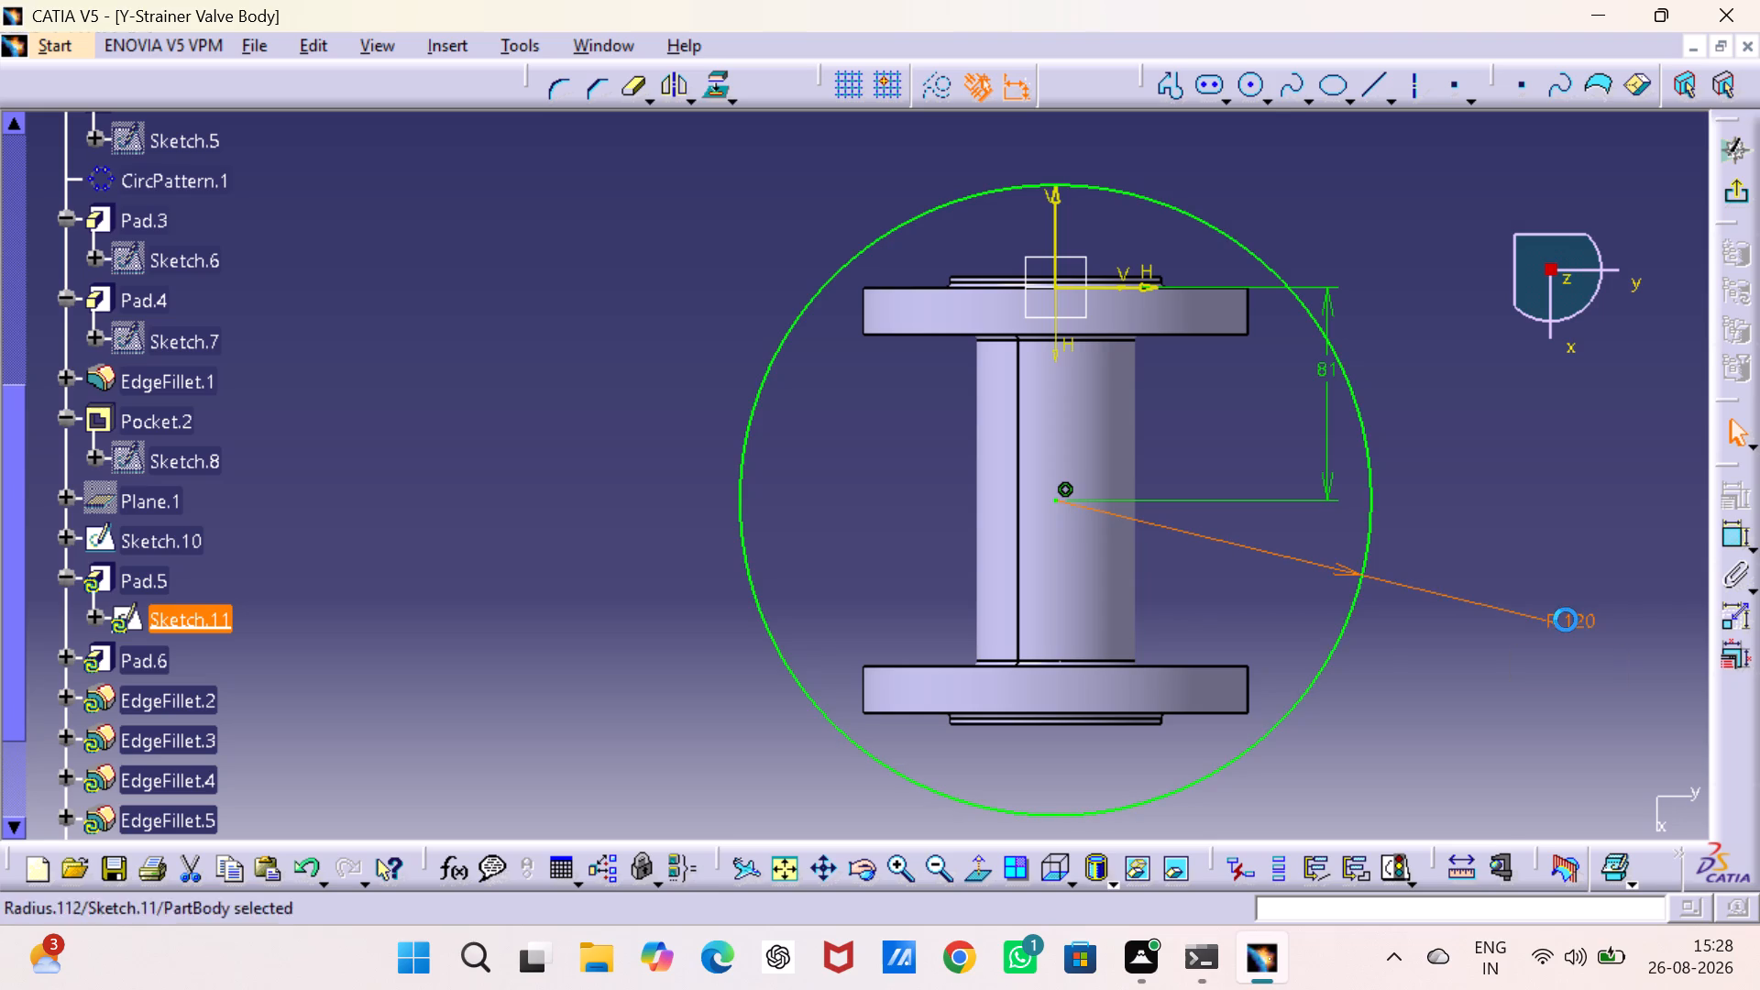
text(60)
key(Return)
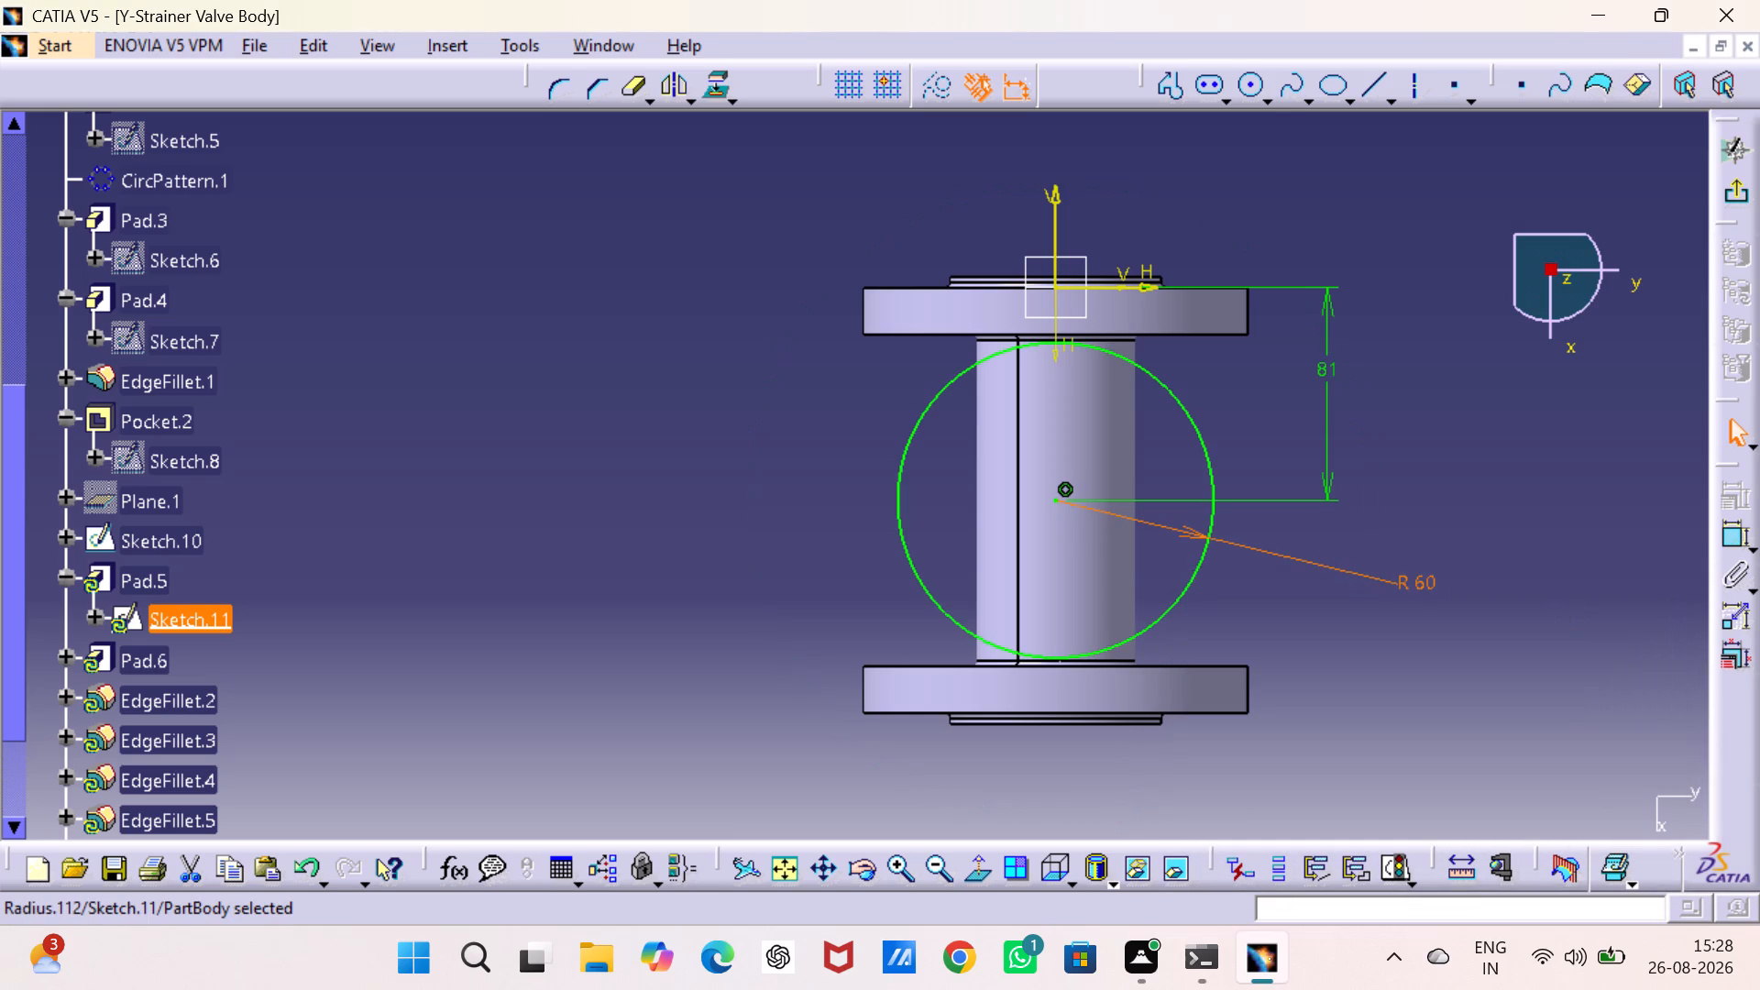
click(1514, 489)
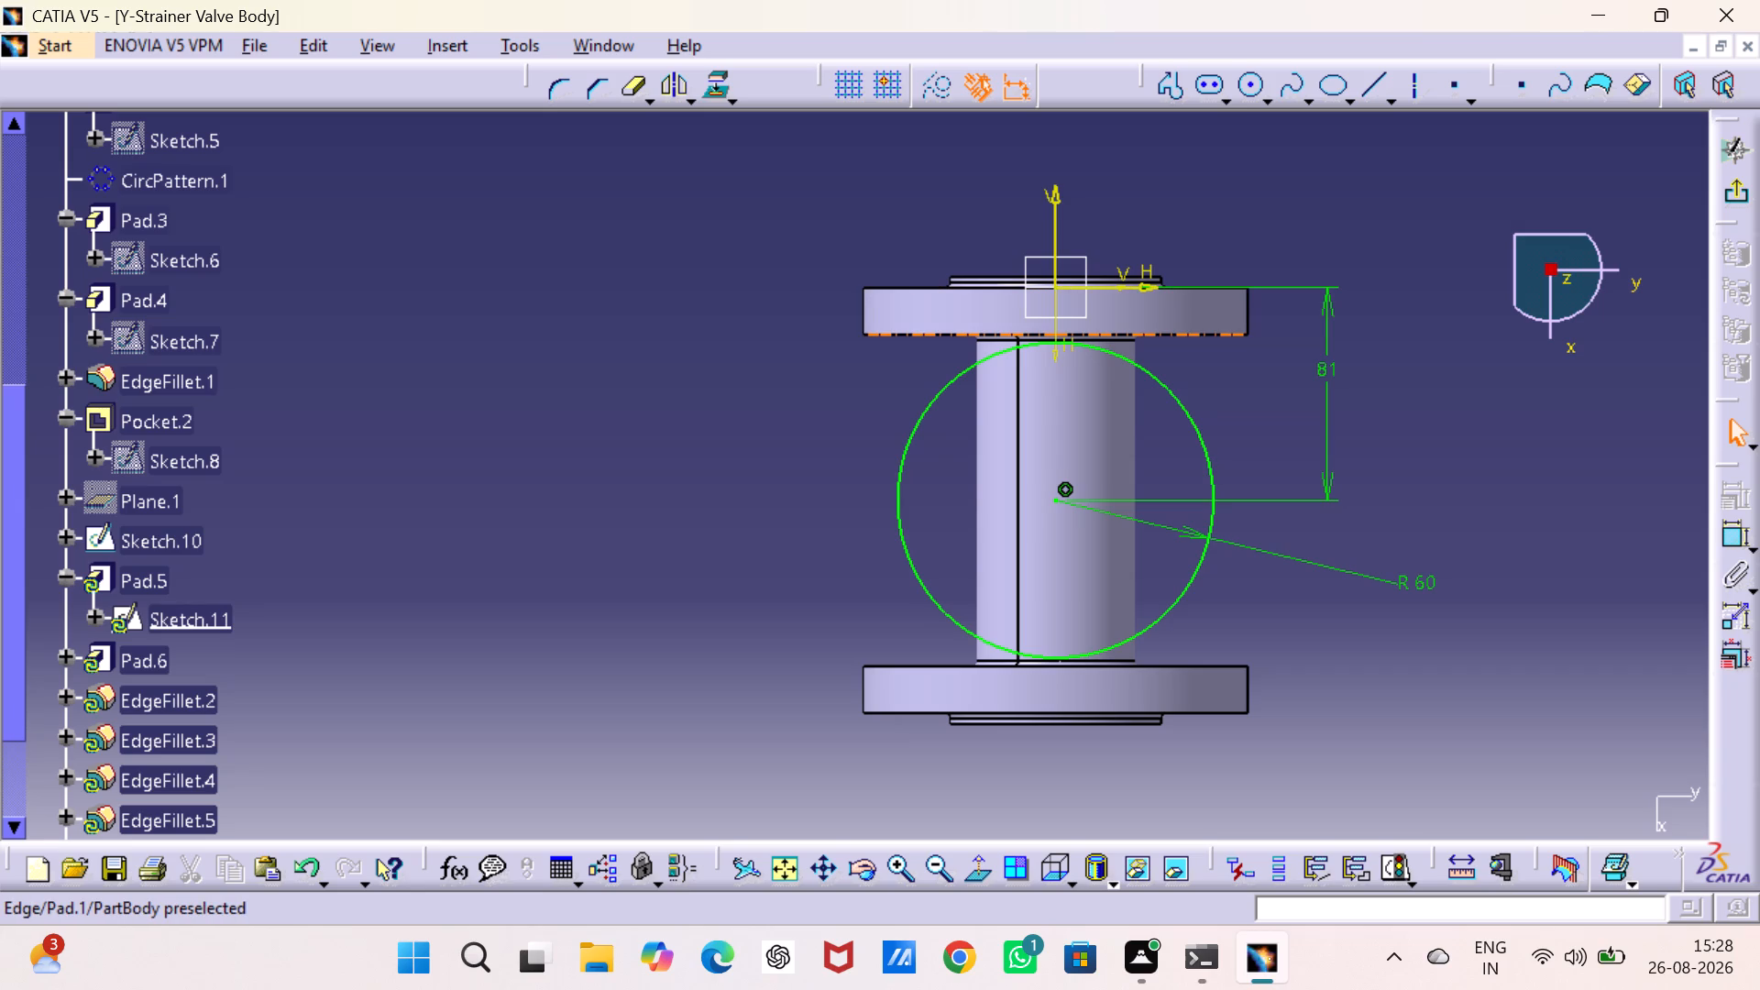
Delete the circle between the flanges.
click(1190, 411)
key(Delete)
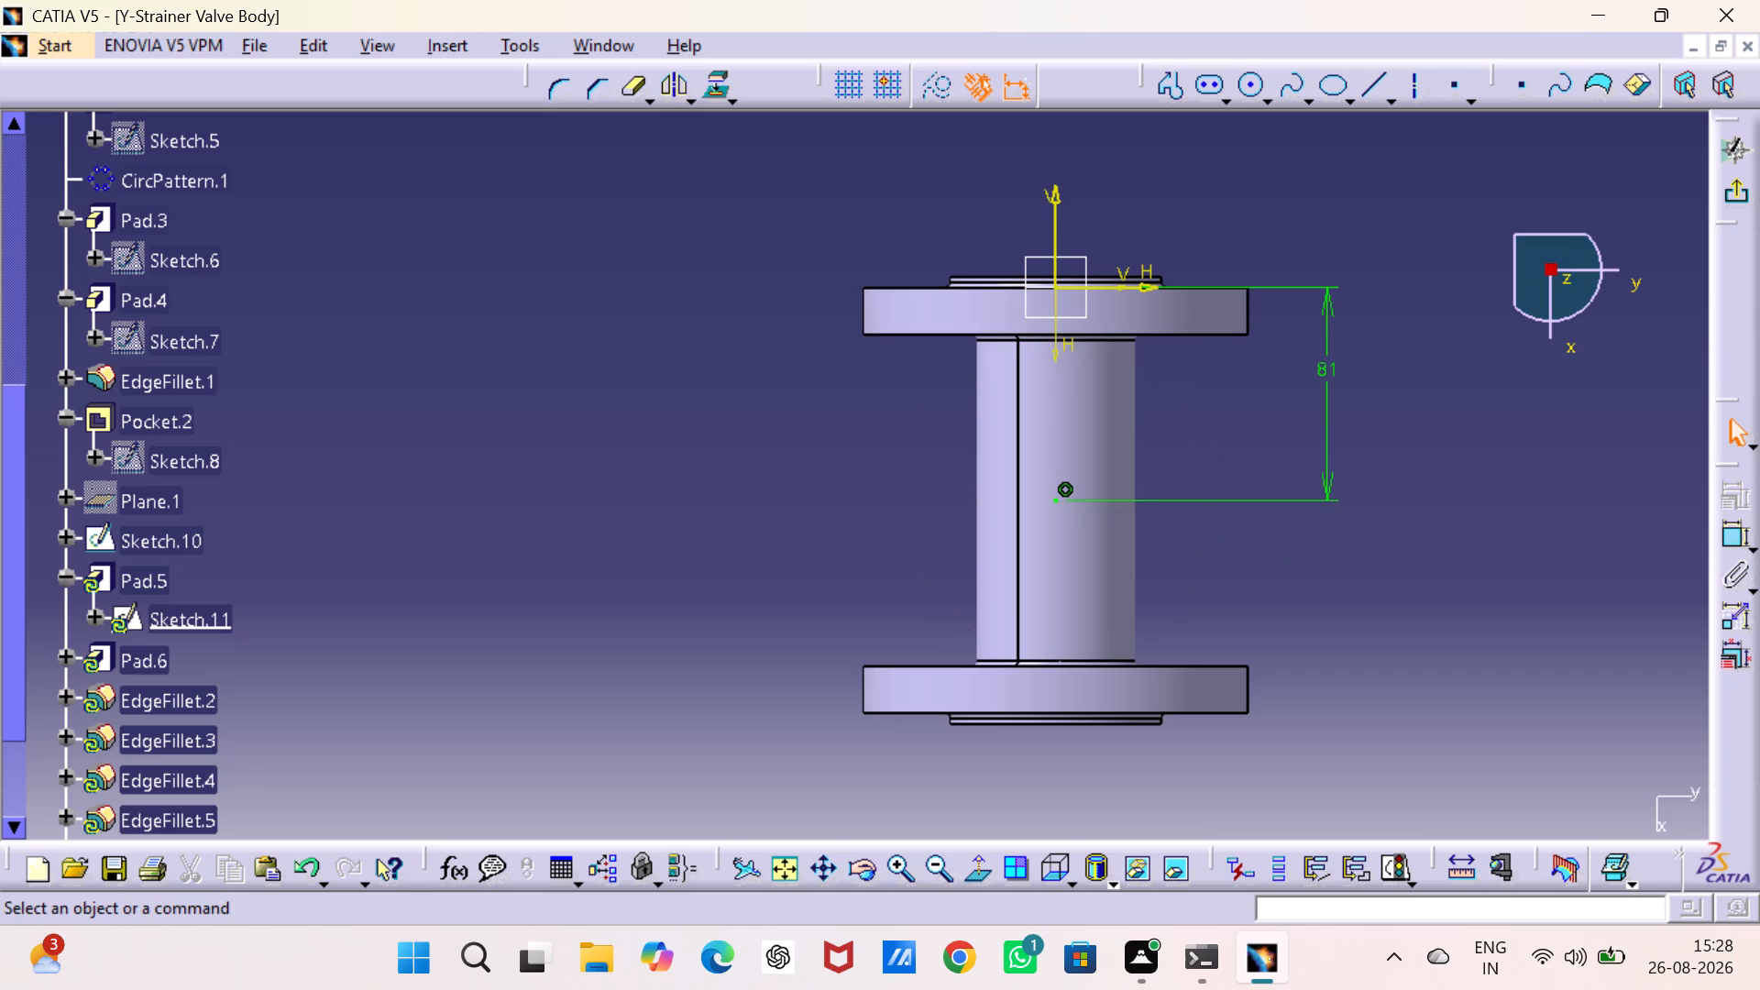
Sketch a horizontal elongated hole across the pipe between the flanges, about 161 mm between centres and about 57 mm in radius.
click(1205, 86)
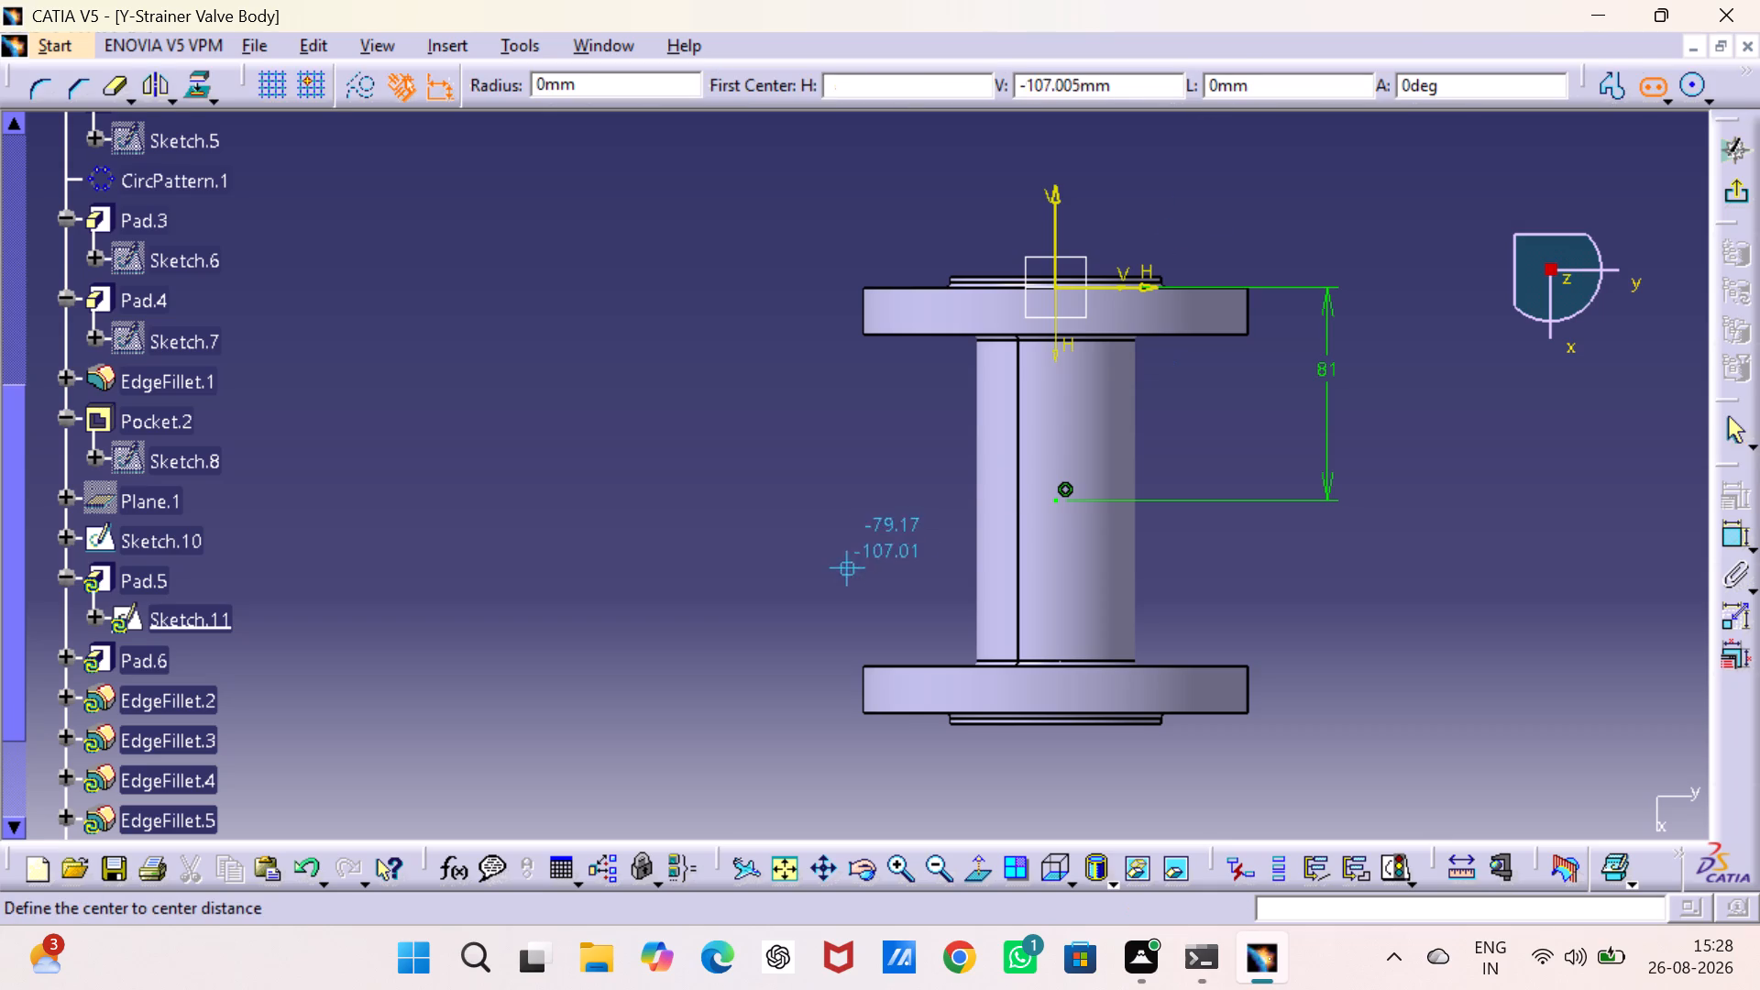
click(851, 496)
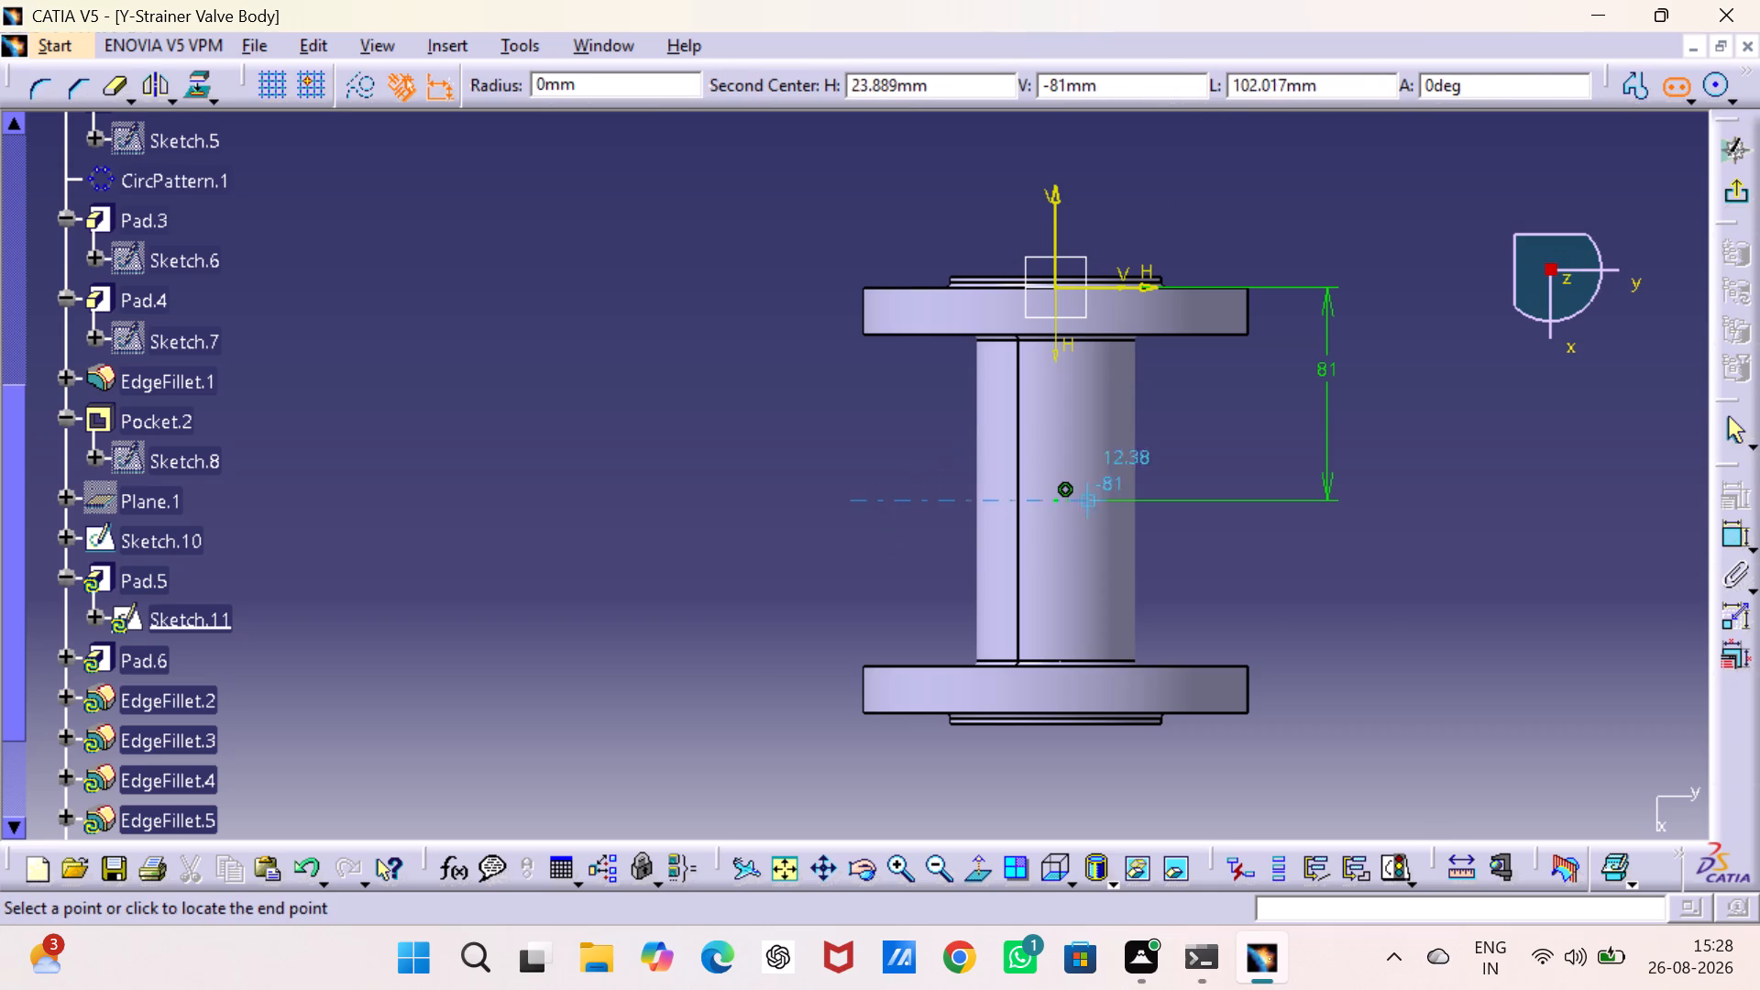
click(1272, 494)
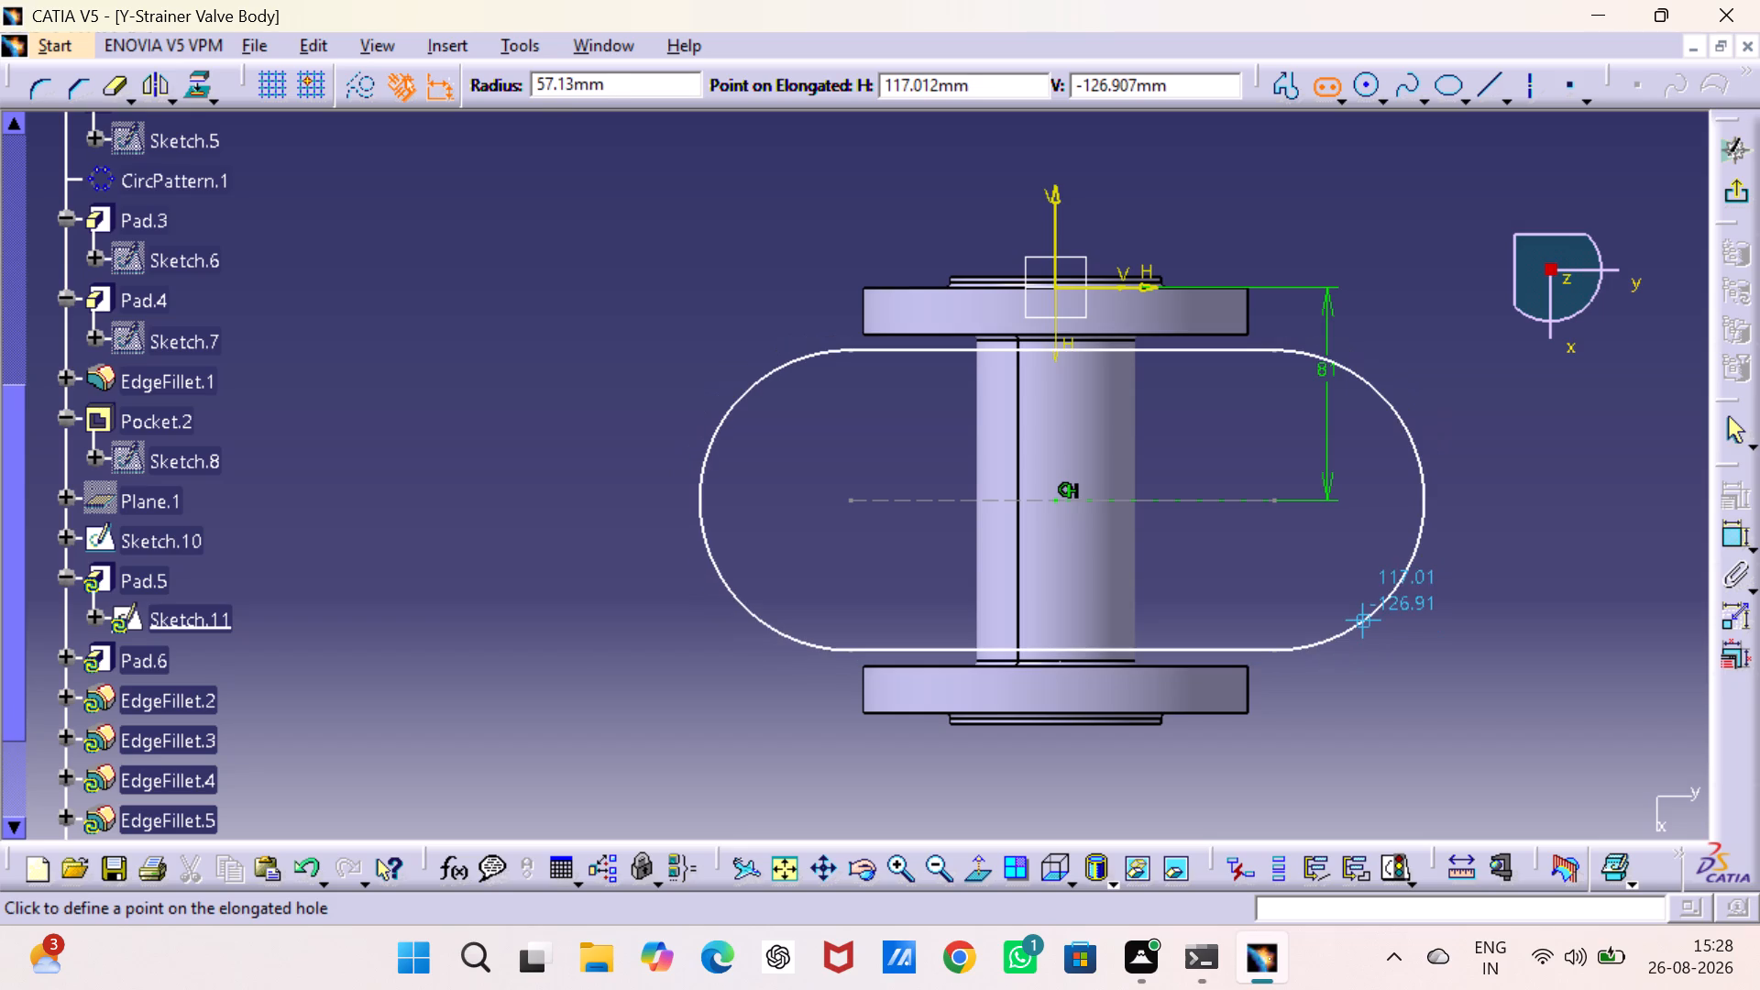
click(1362, 621)
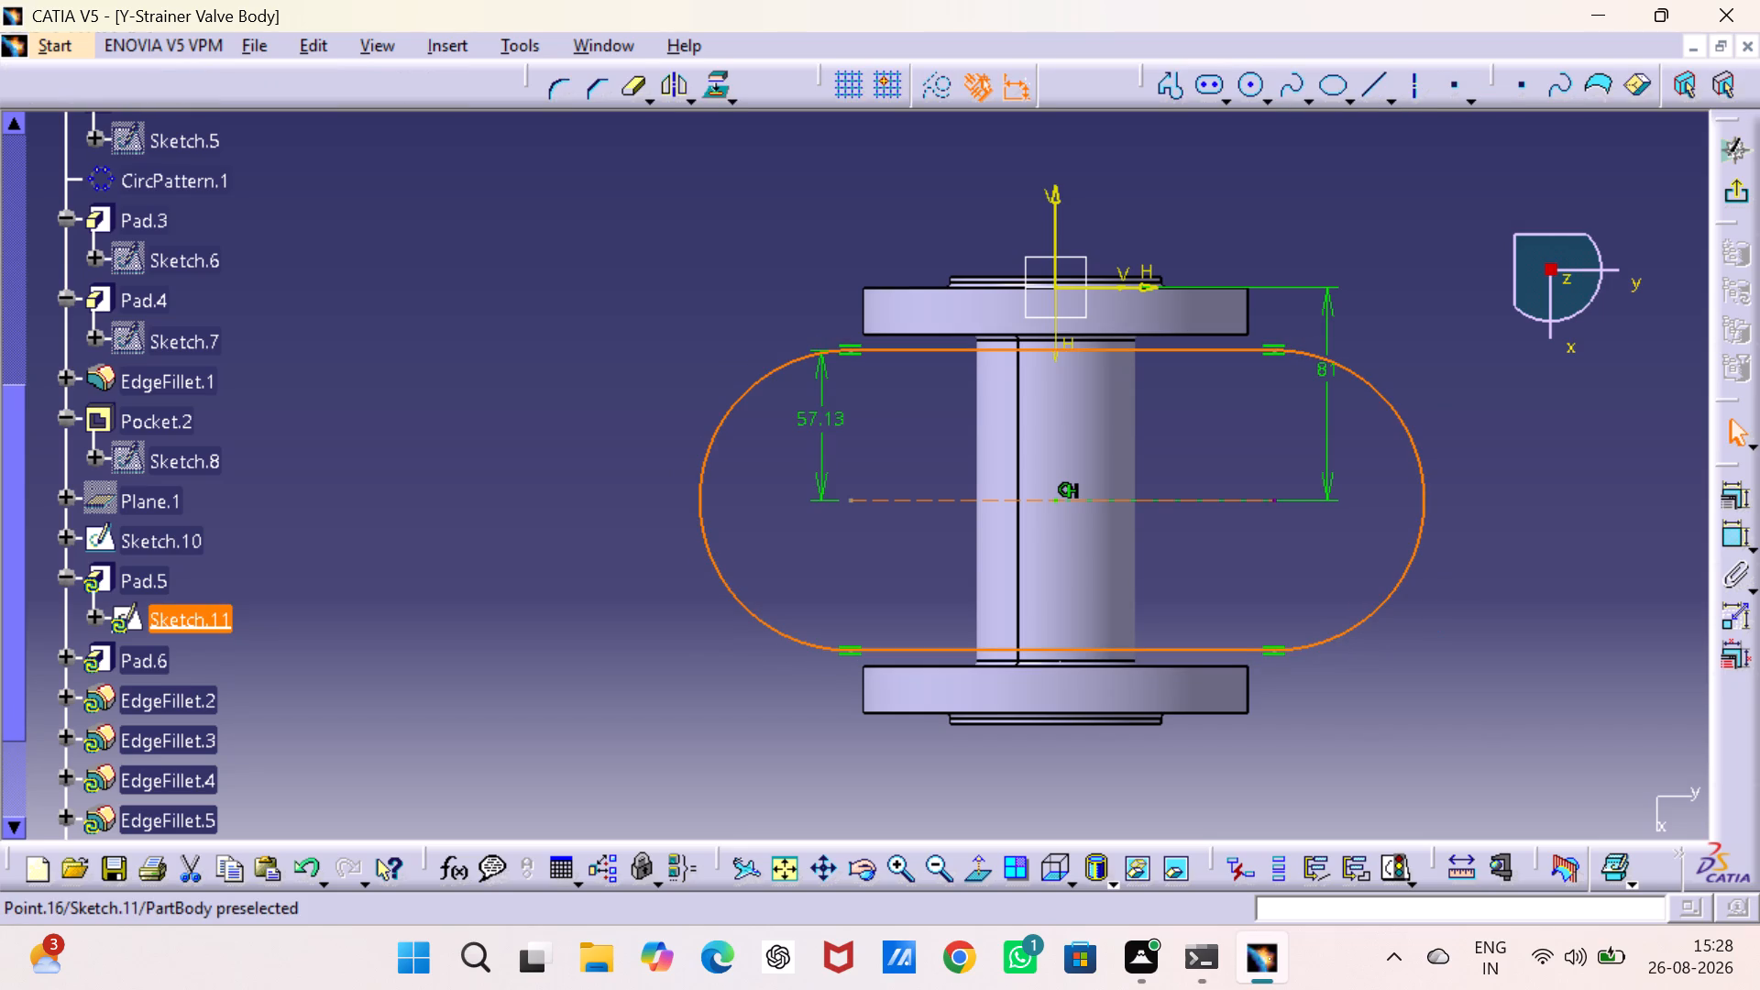
click(1502, 527)
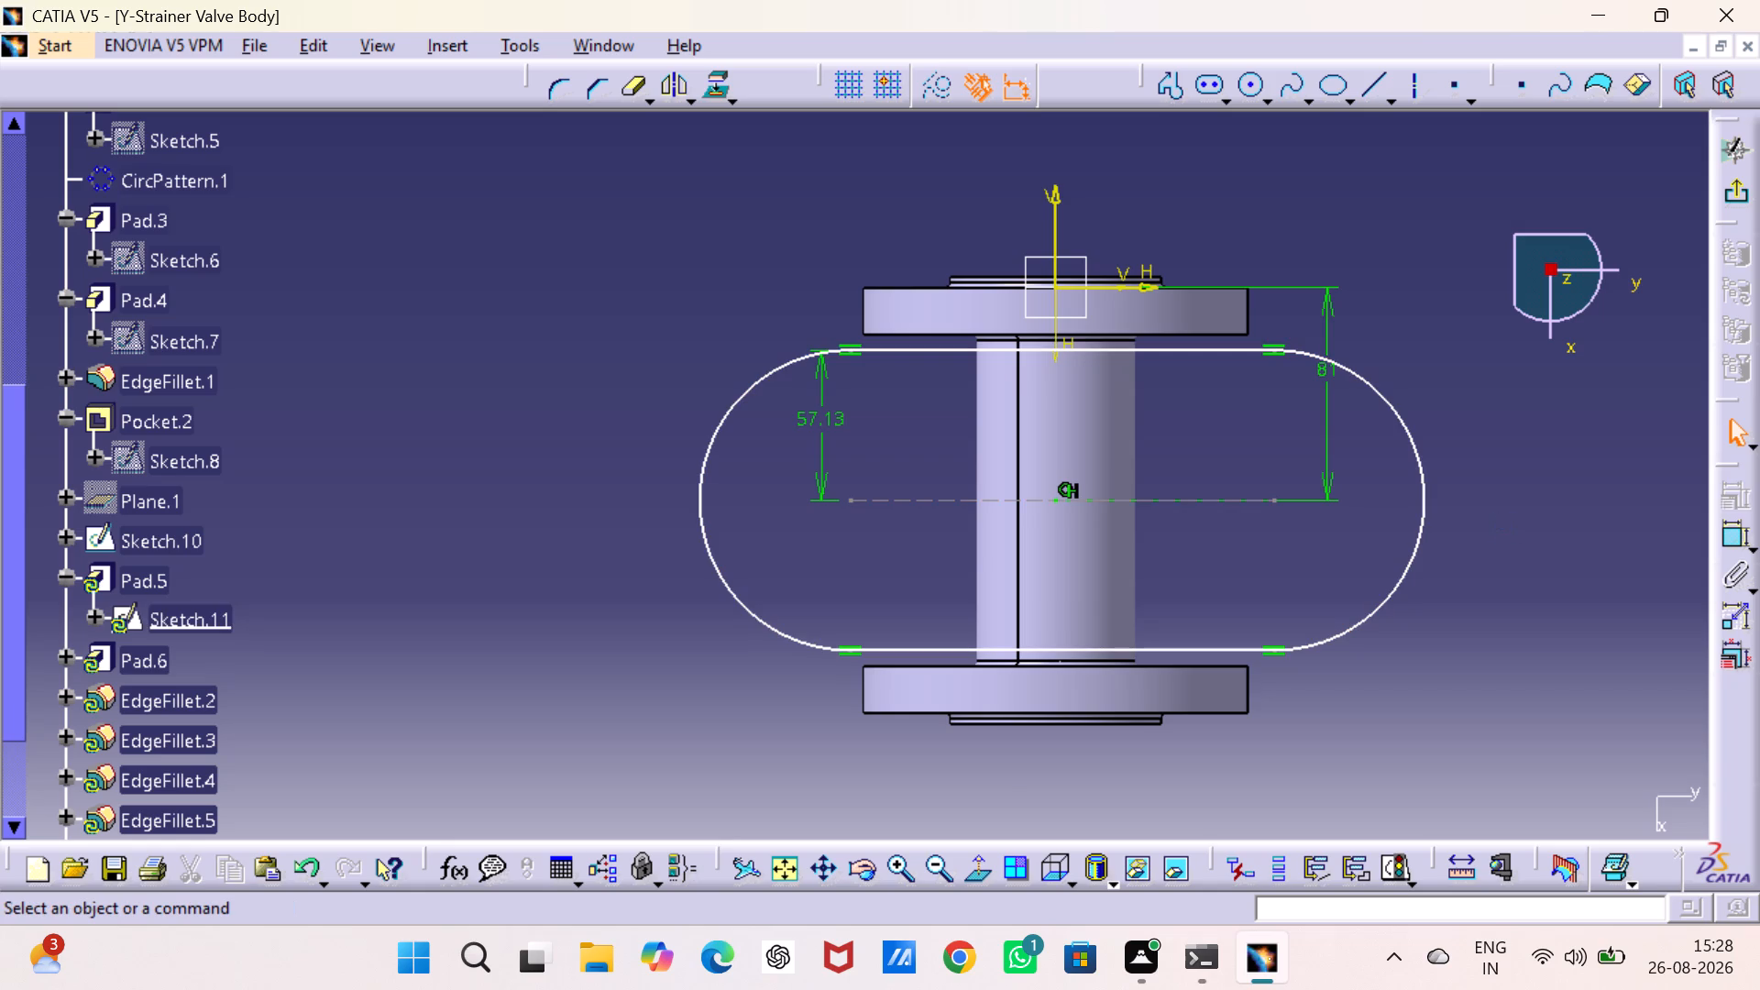
Delete the coincidence constraint at the leftover circle centre point and the elongated hole's 57.13 mm dimension.
right_click(1063, 488)
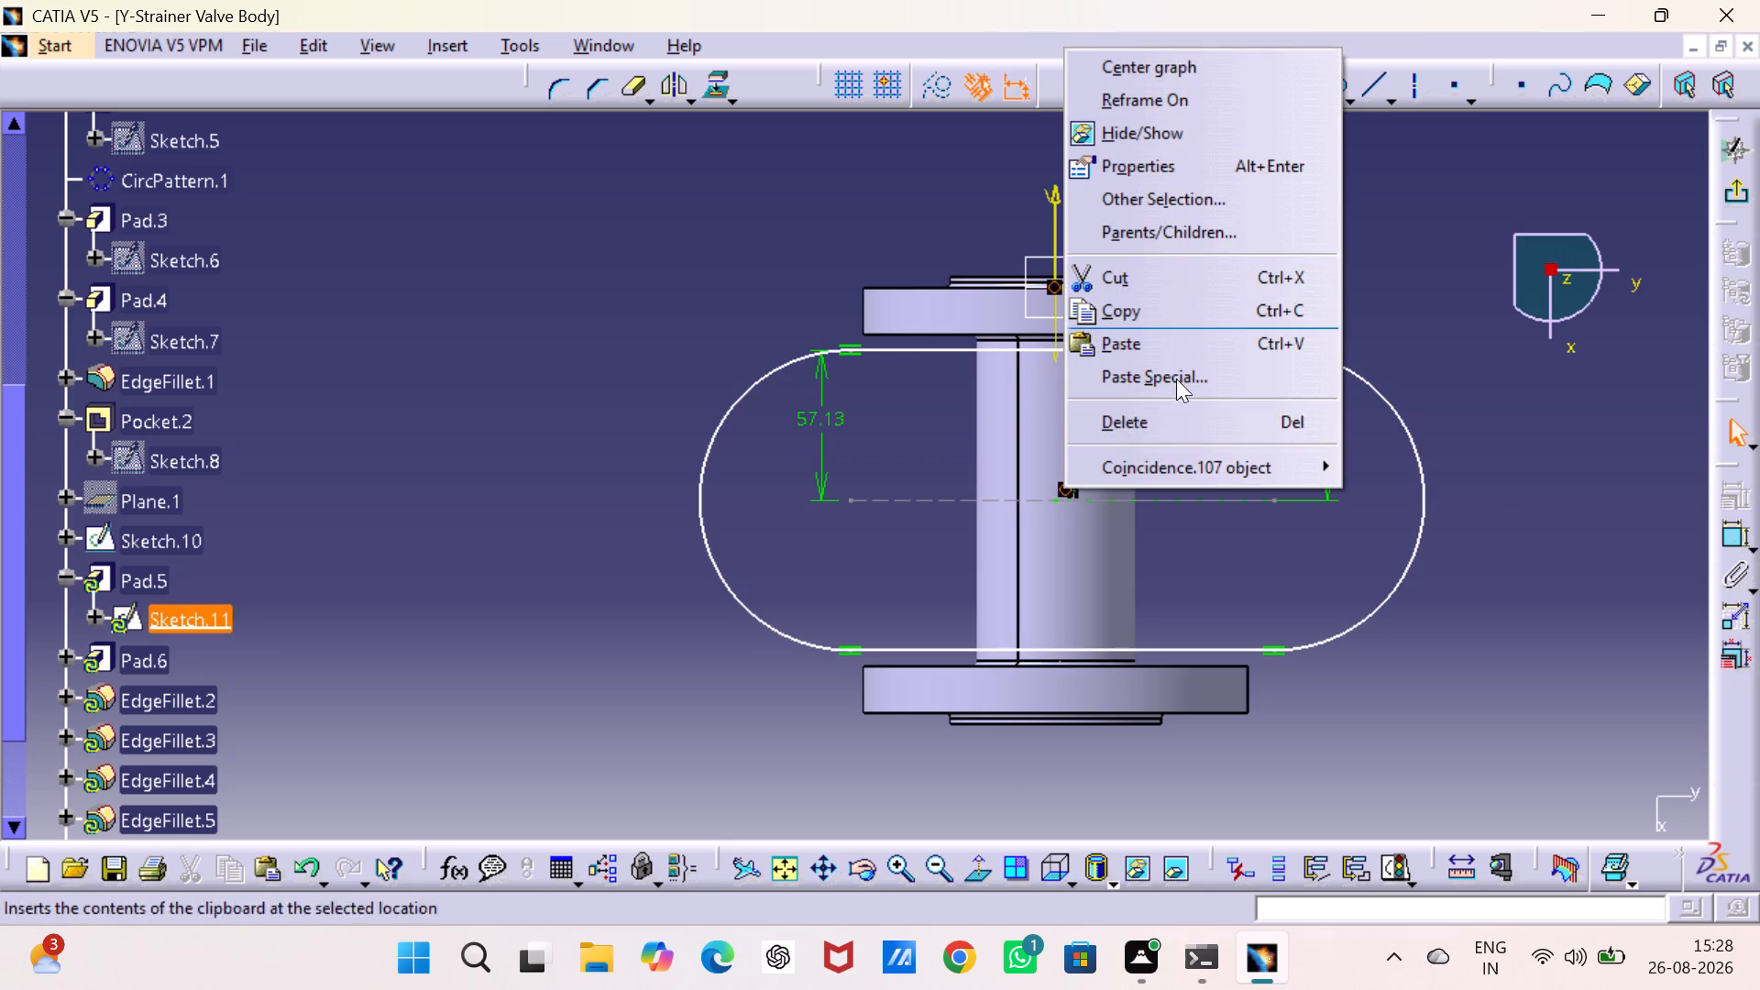
click(1170, 424)
click(1550, 456)
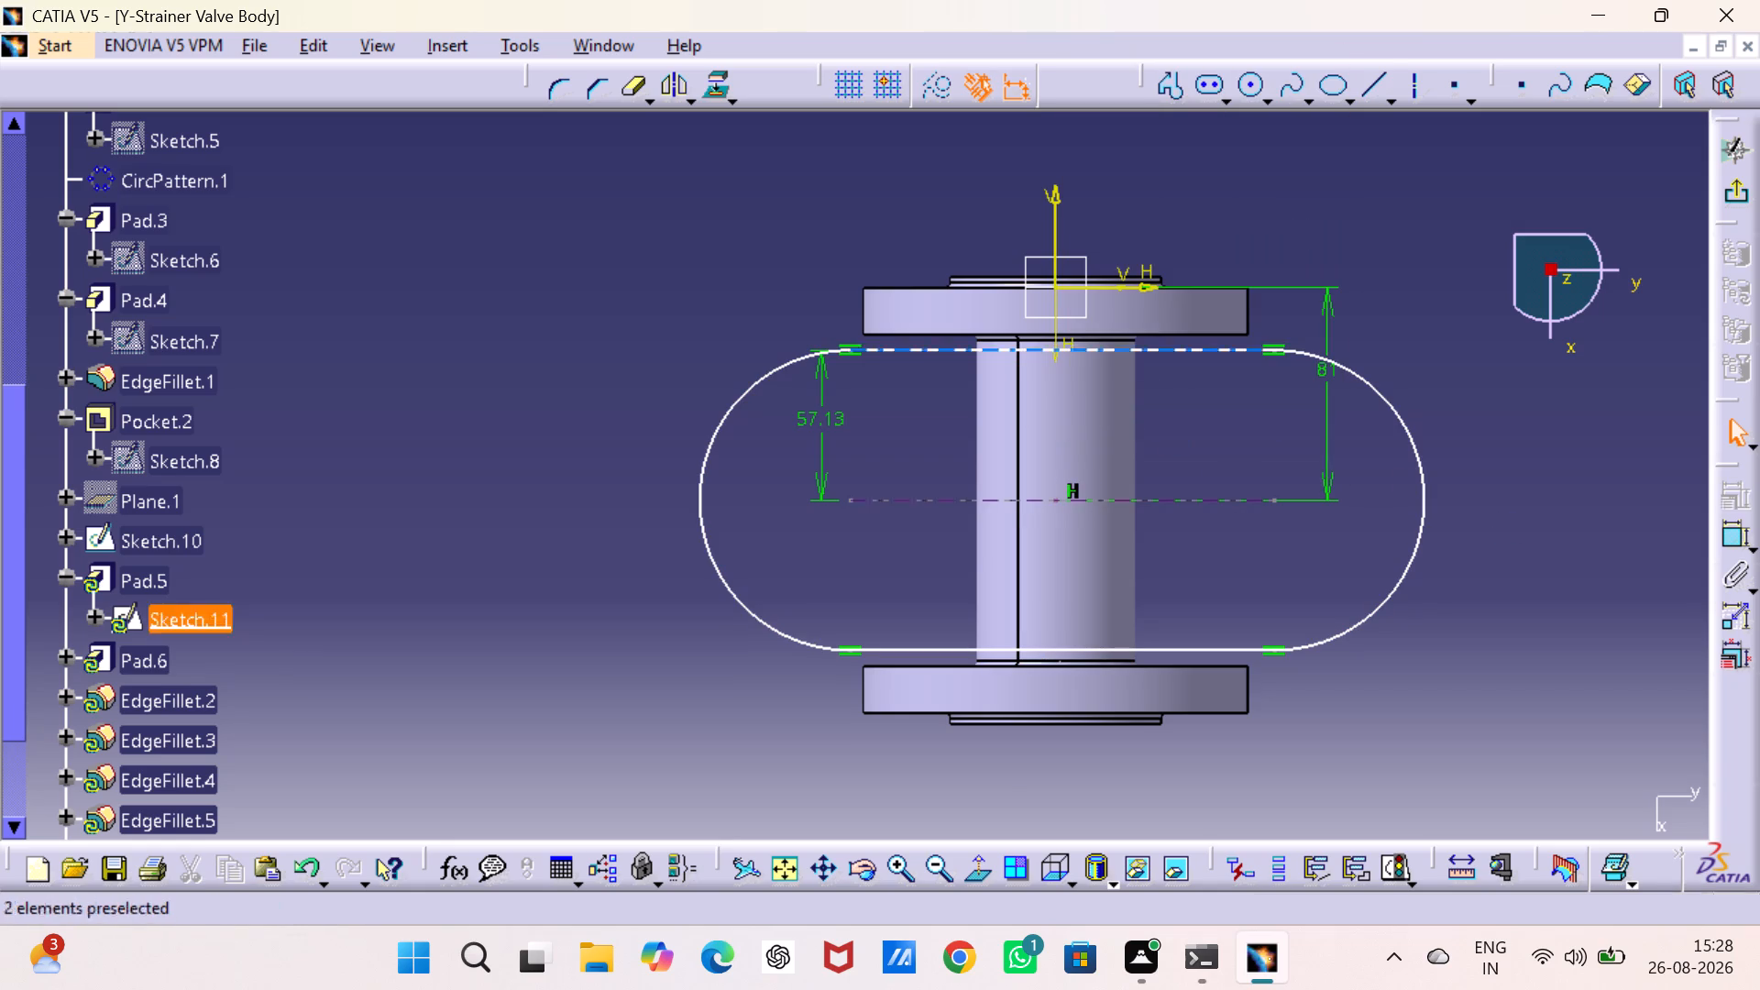
click(823, 429)
key(Delete)
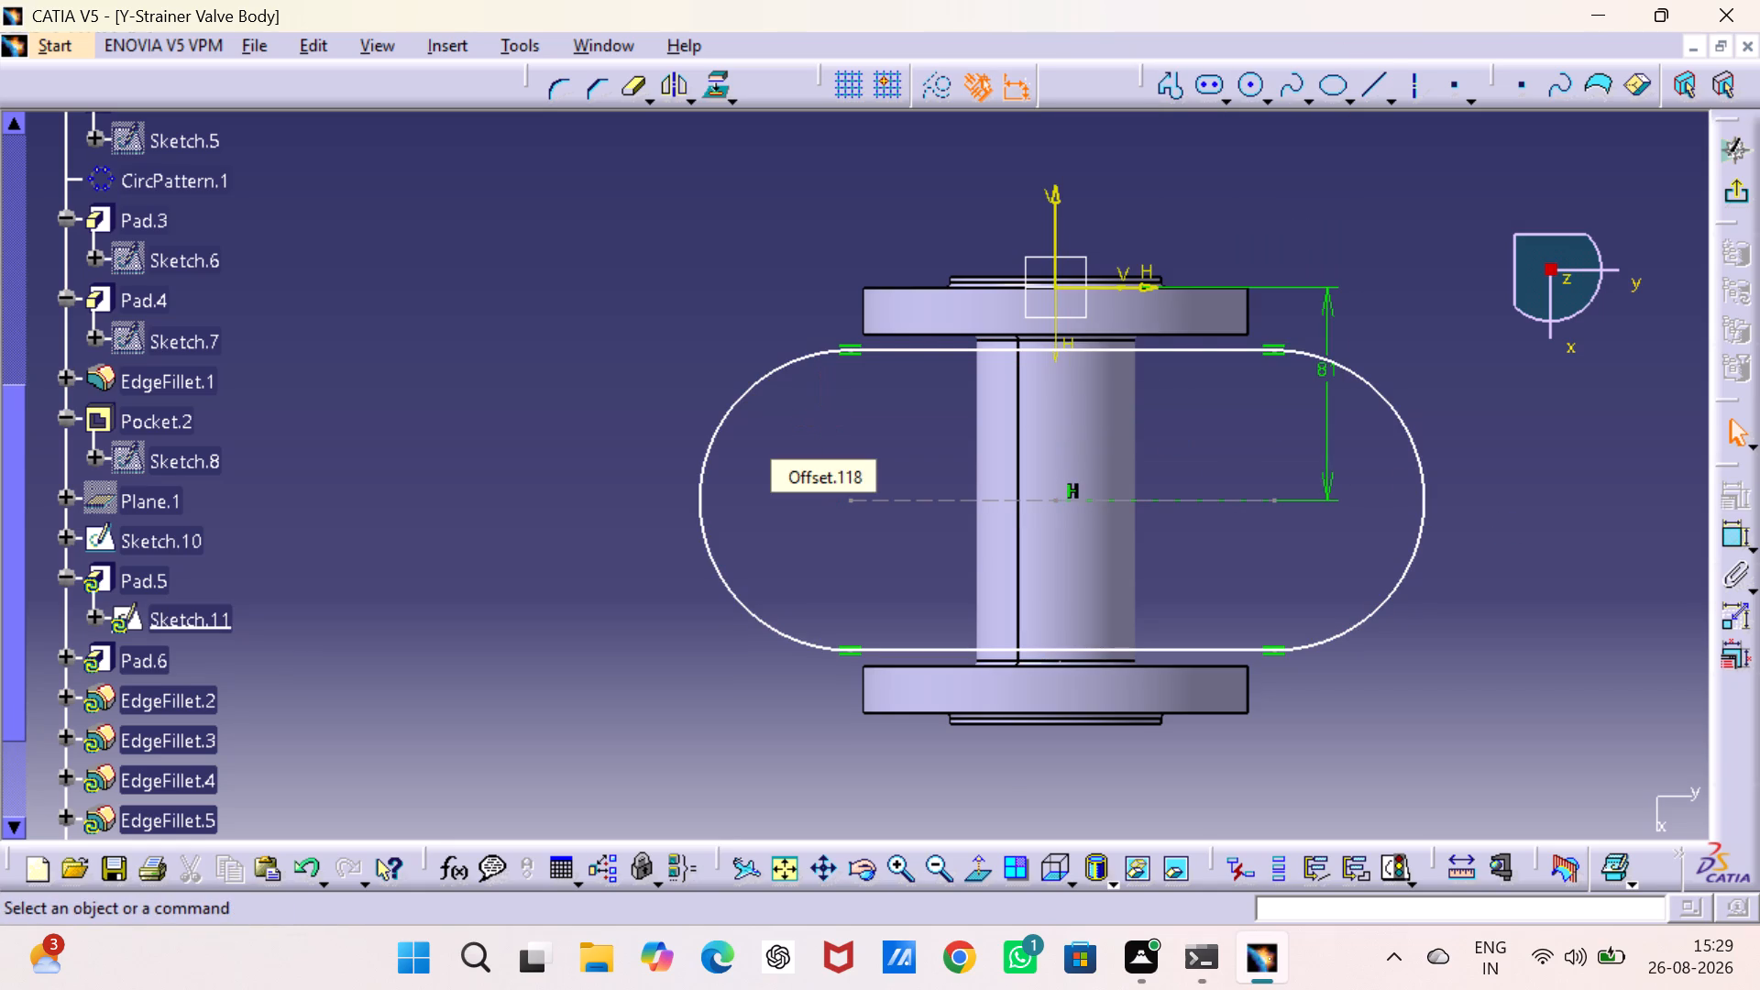
Apply a coincidence constraint between the leftover circle centre point and the sketch origin.
click(1053, 496)
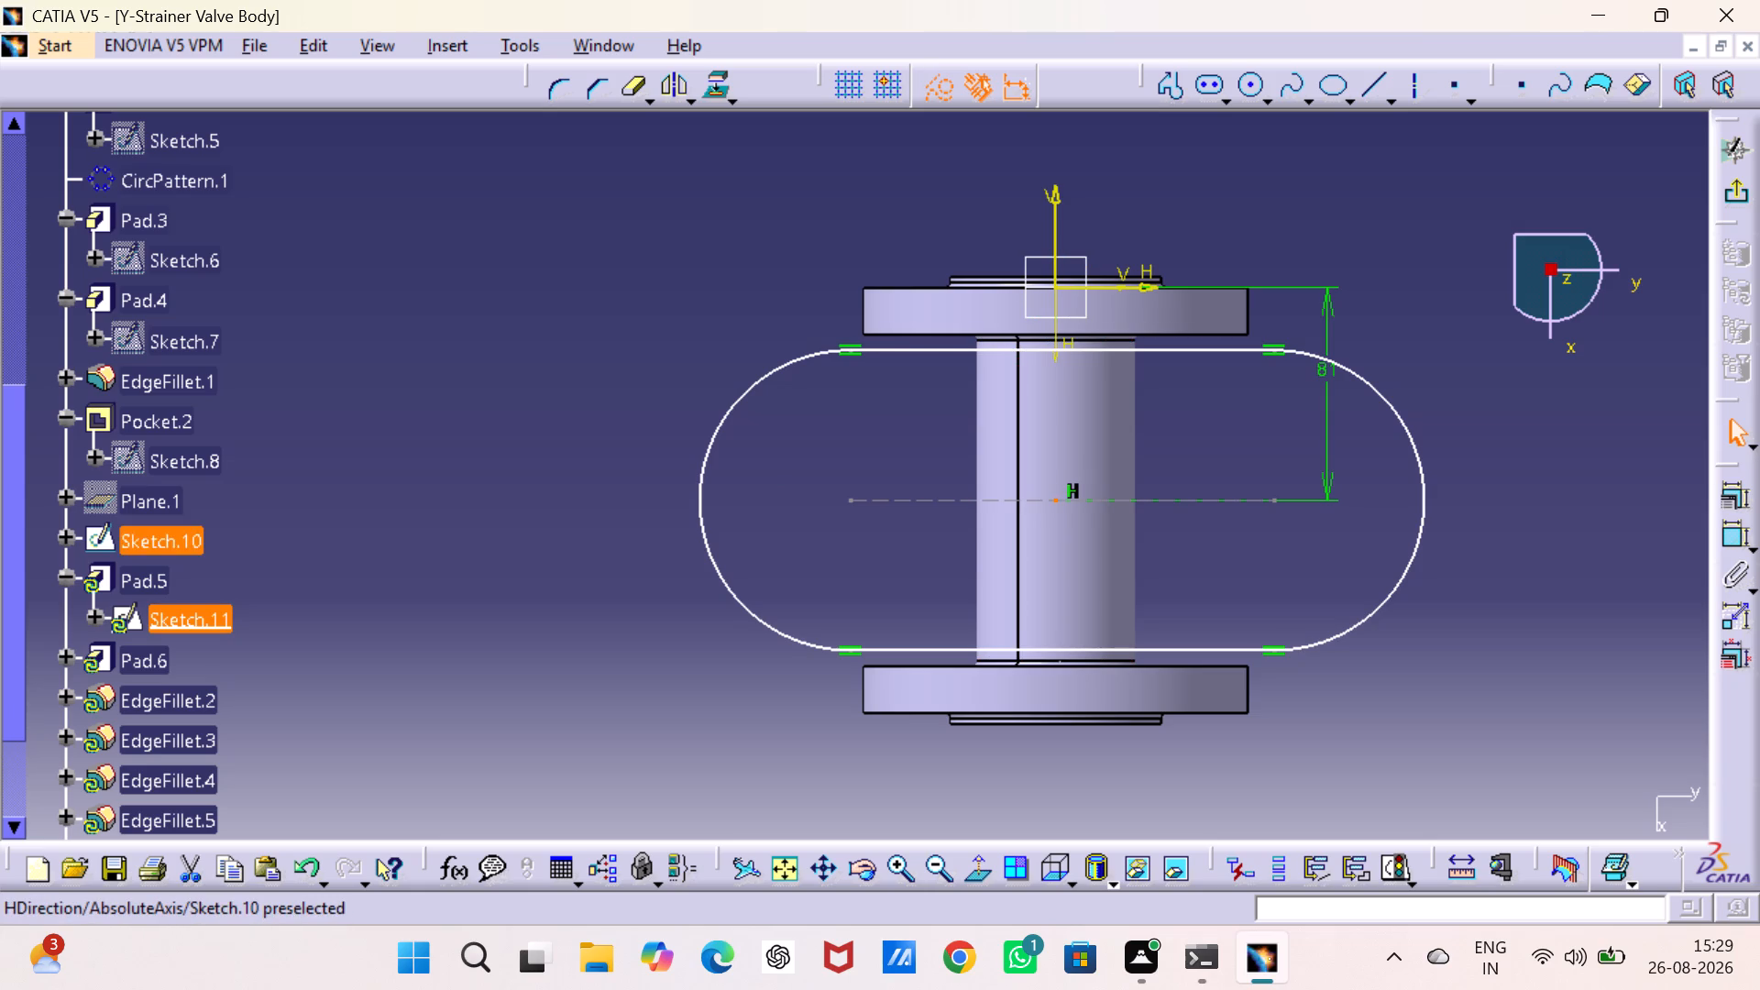
ctrl+click(1055, 289)
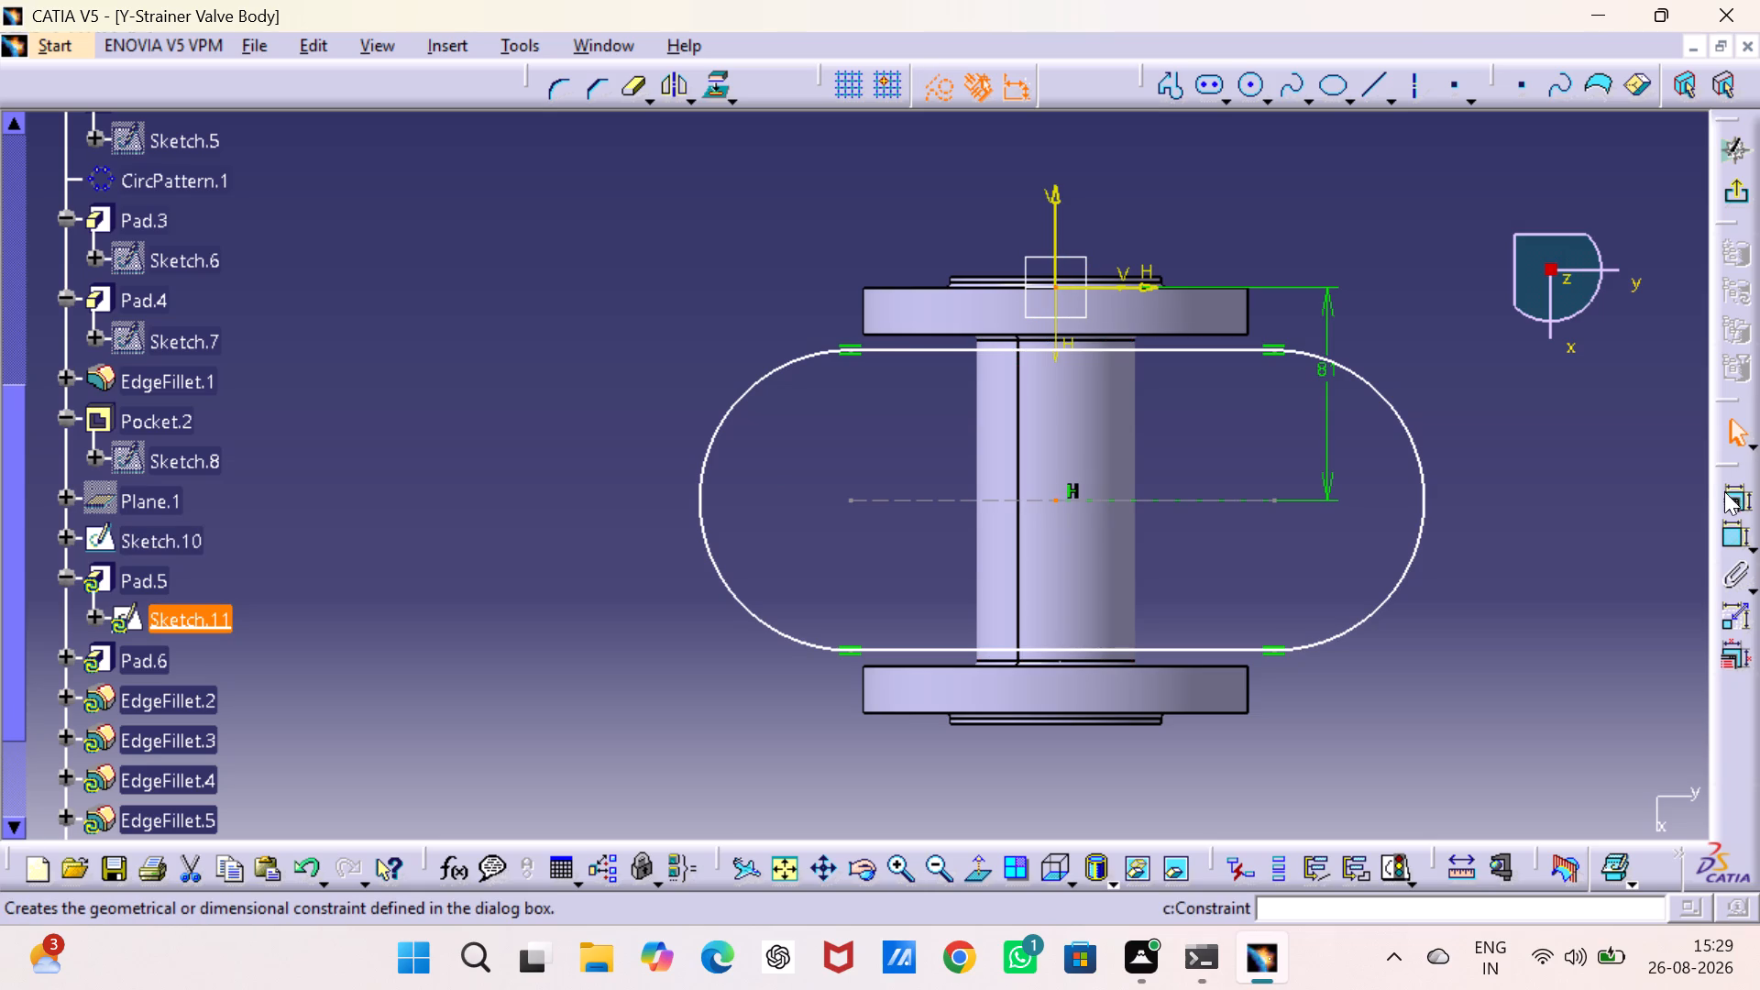
click(1724, 491)
click(1562, 531)
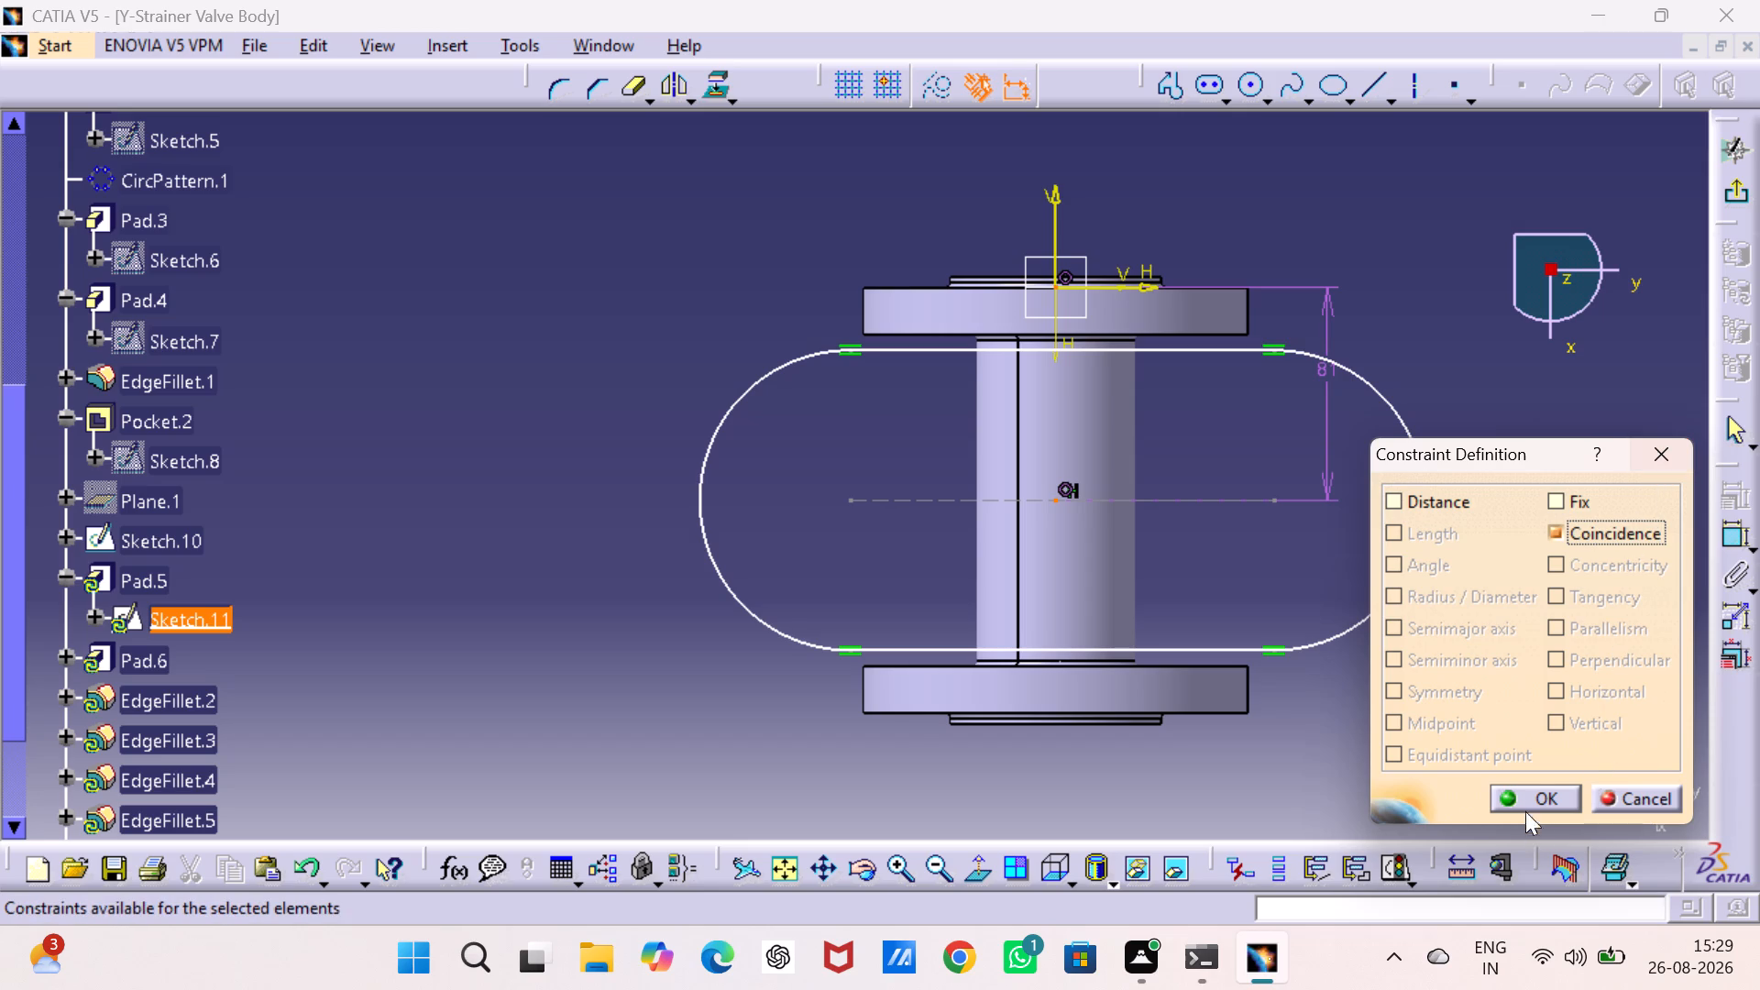
click(1539, 786)
click(1526, 472)
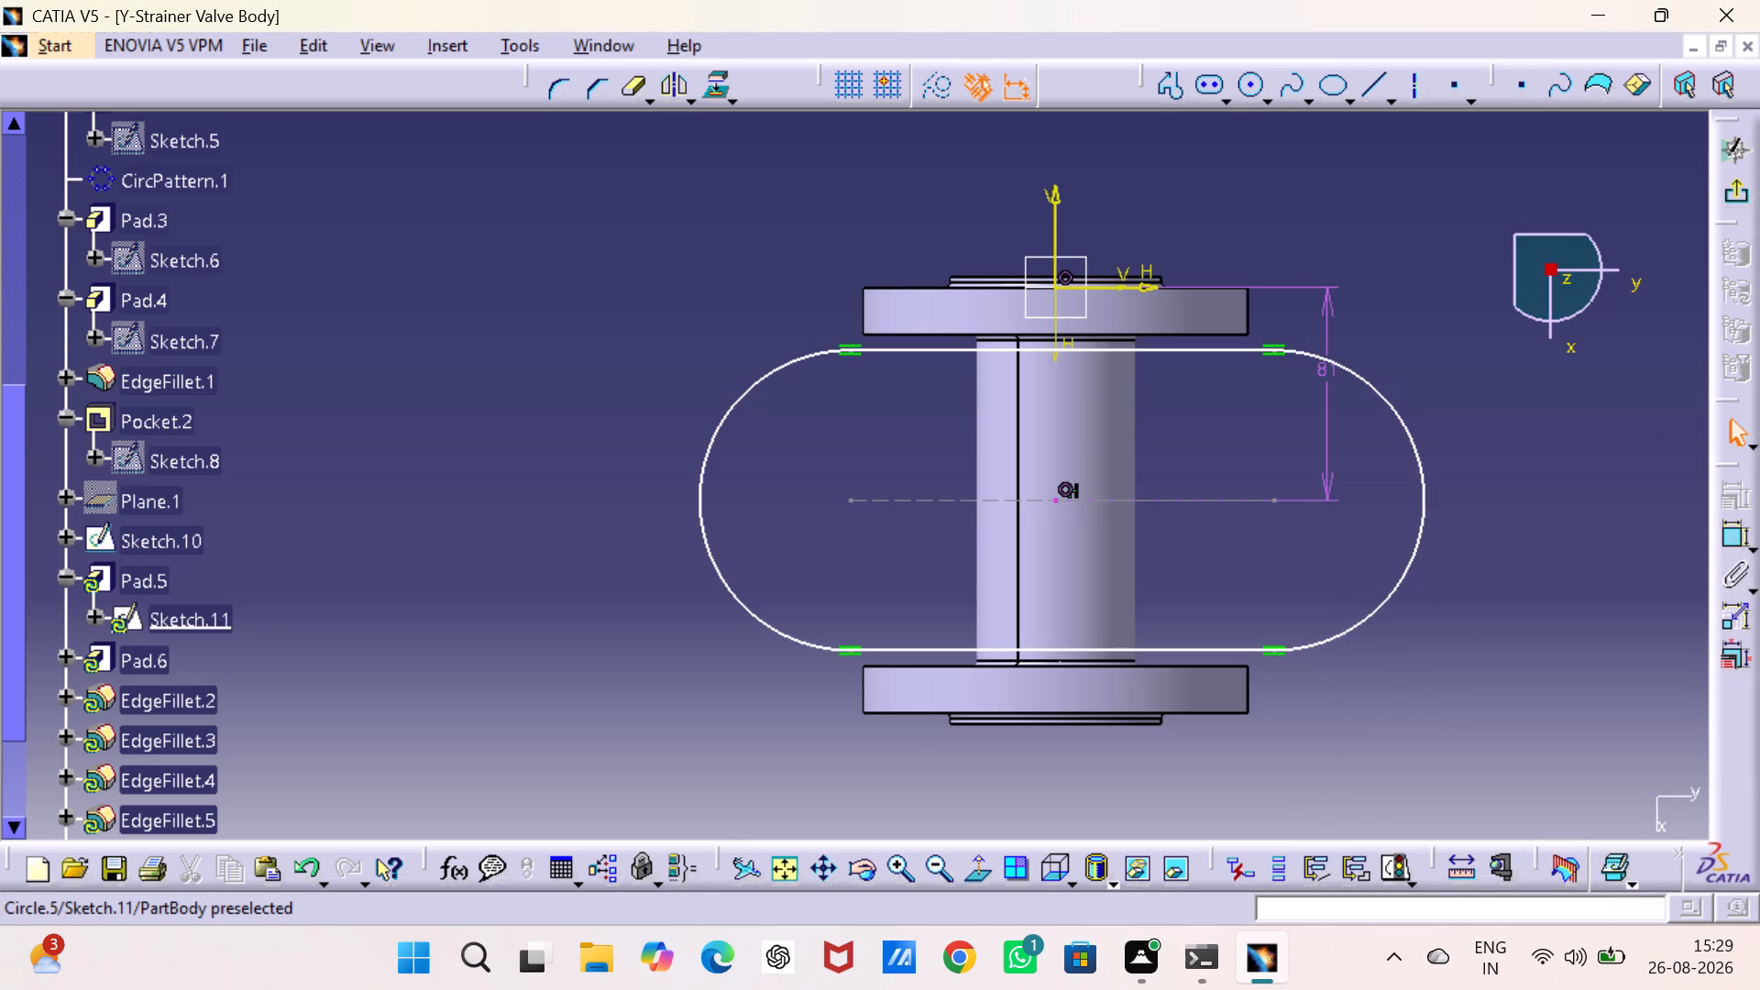
Delete the 81 mm dimension between the centre point and the flange's outer face.
click(1327, 322)
key(Delete)
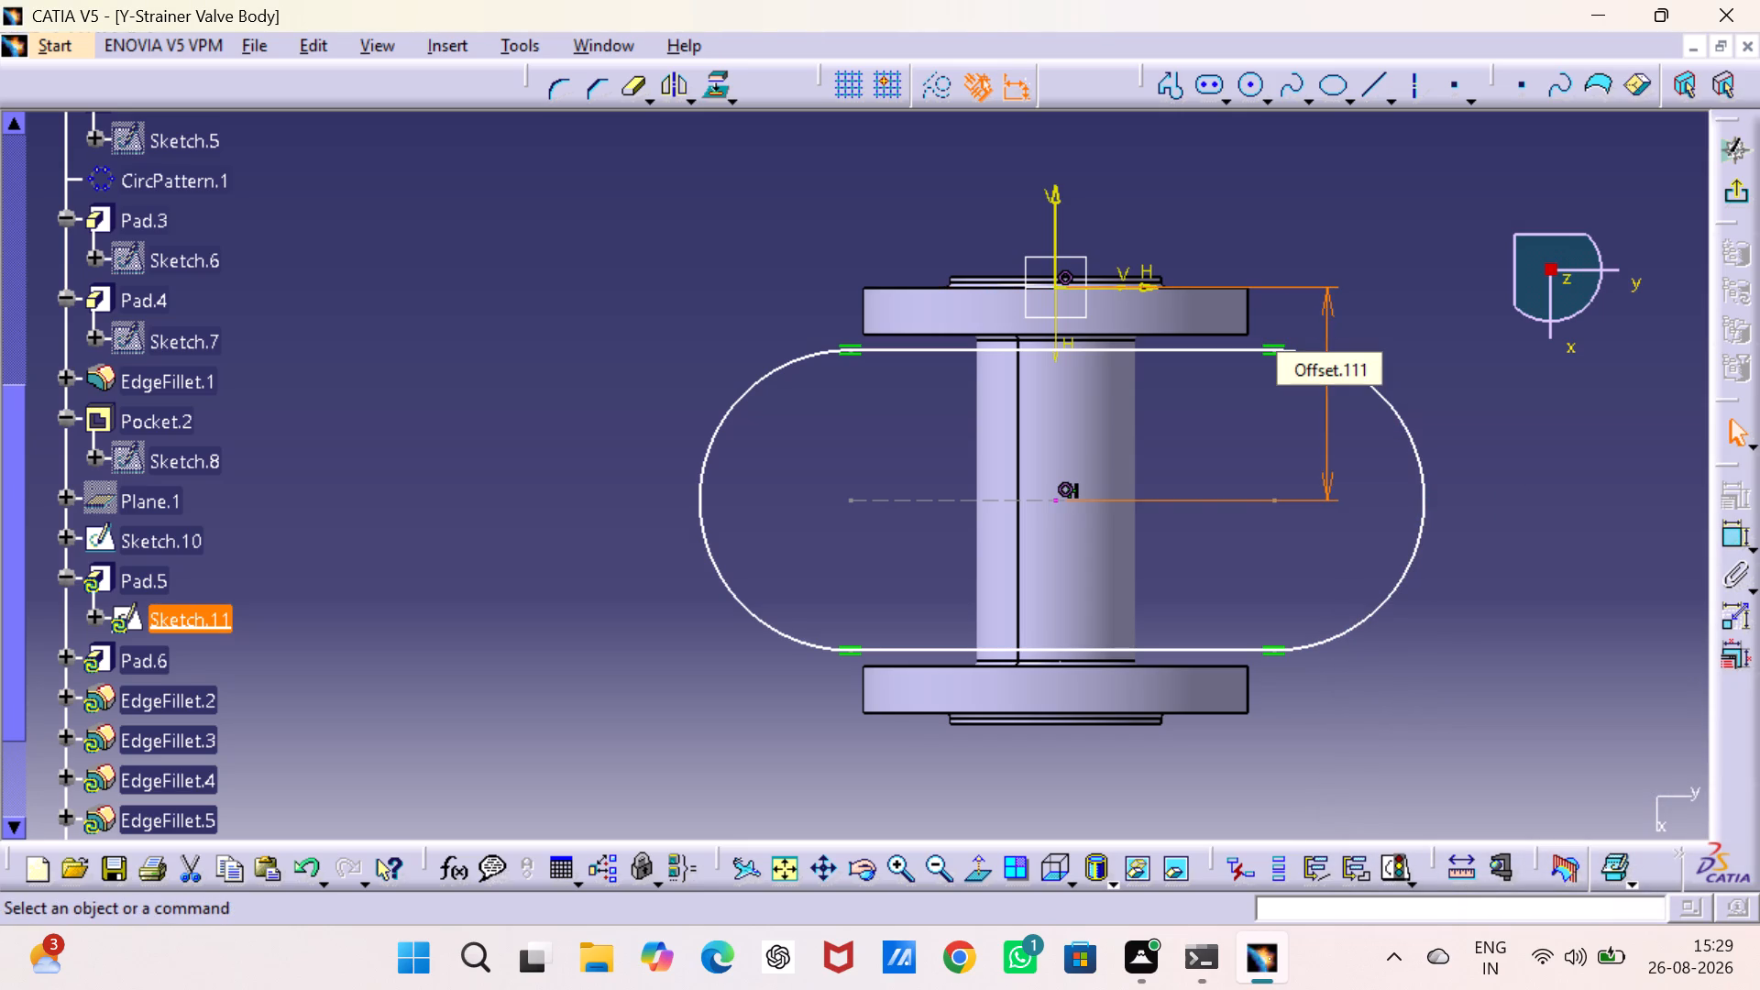
click(1507, 422)
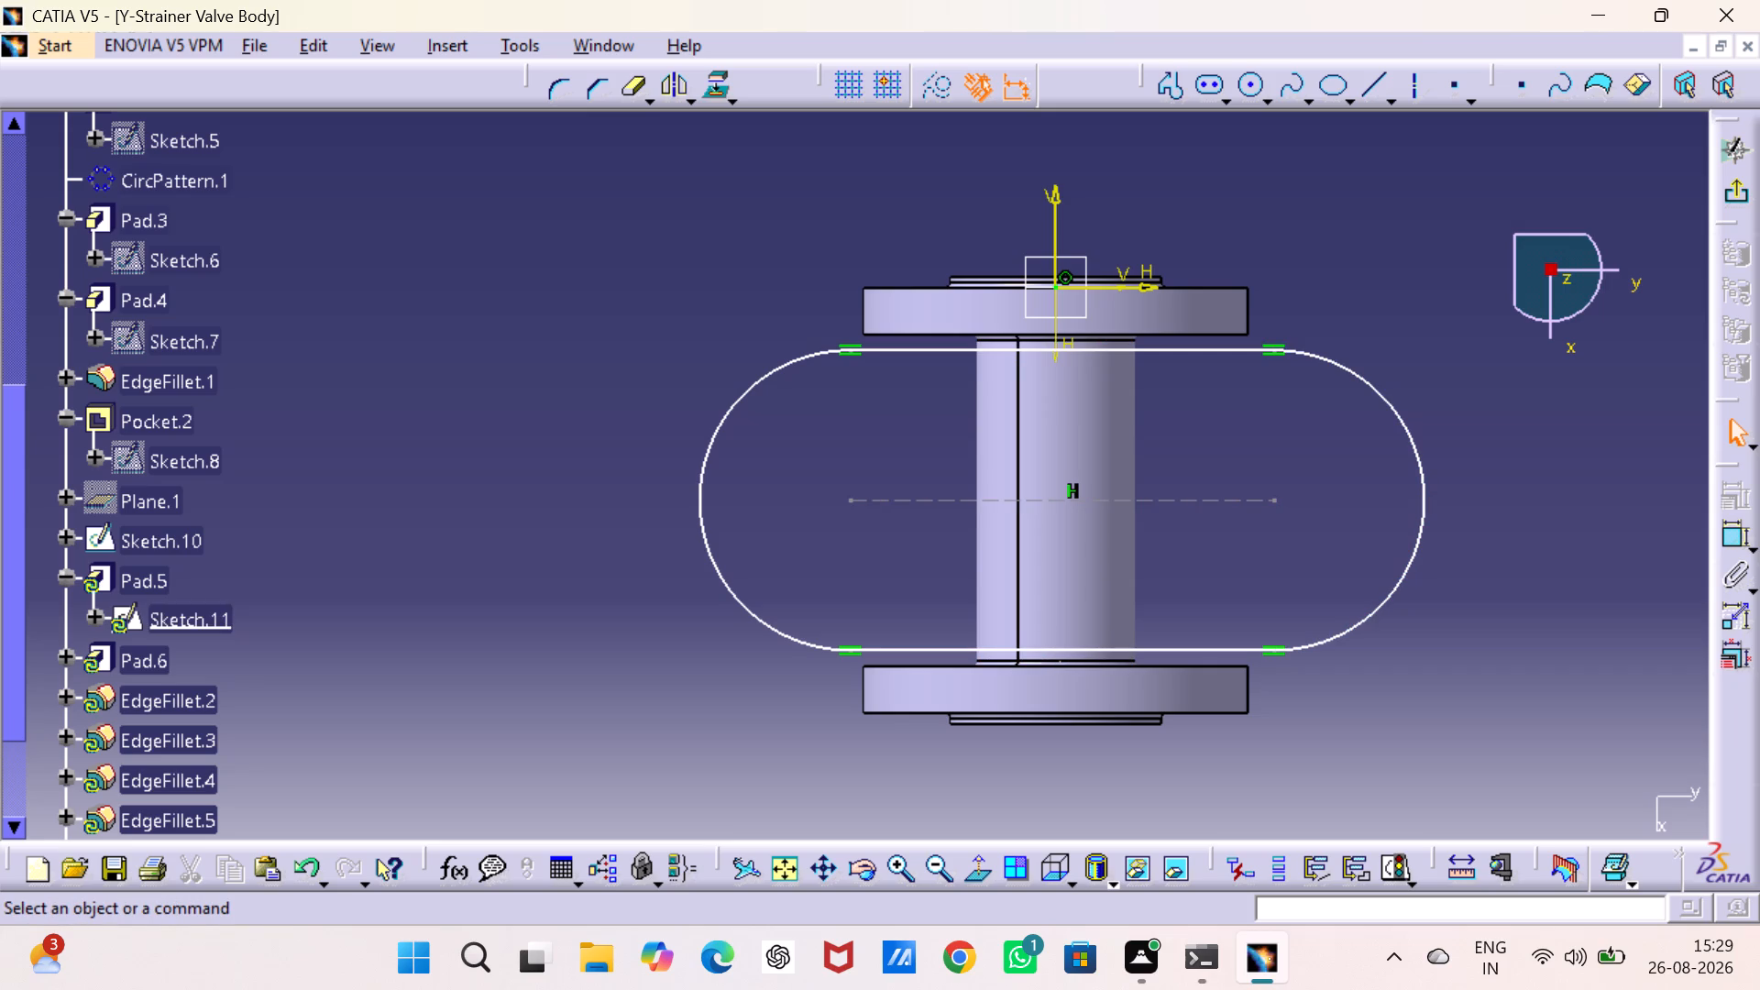
Reposition the elongated hole's centreline midway between the flanges, roughly centred on the pipe.
drag(1167, 500, 1096, 497)
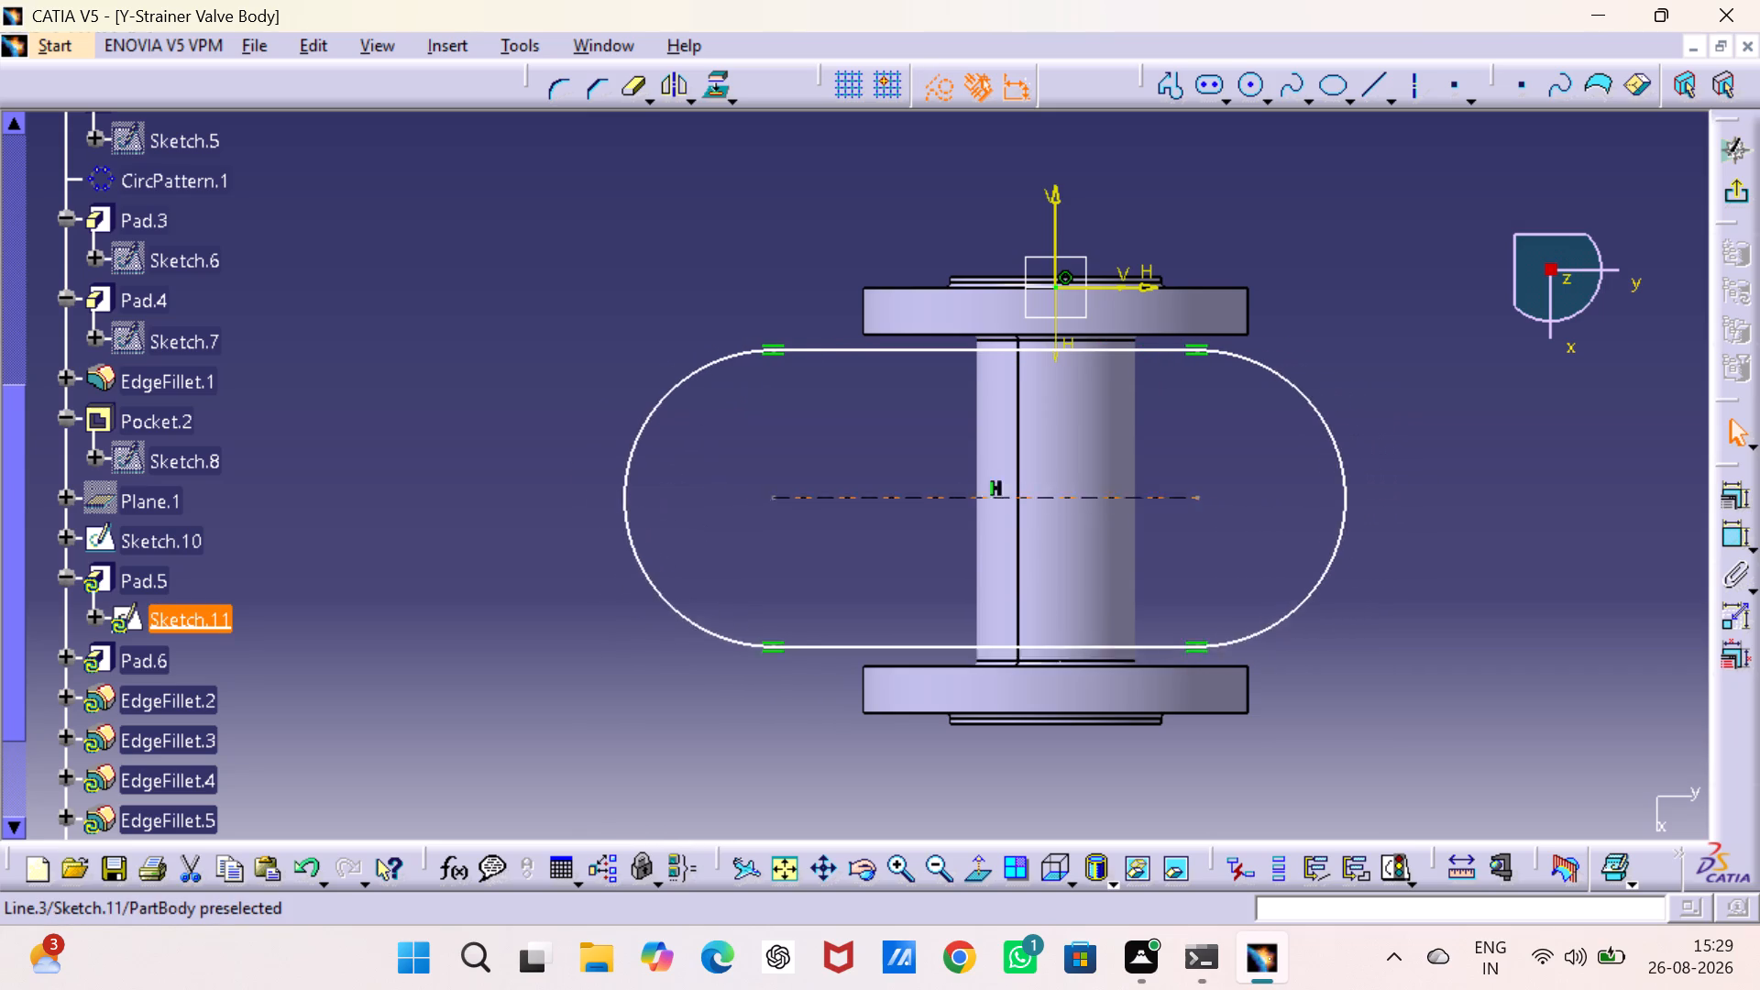
drag(1096, 497, 1153, 488)
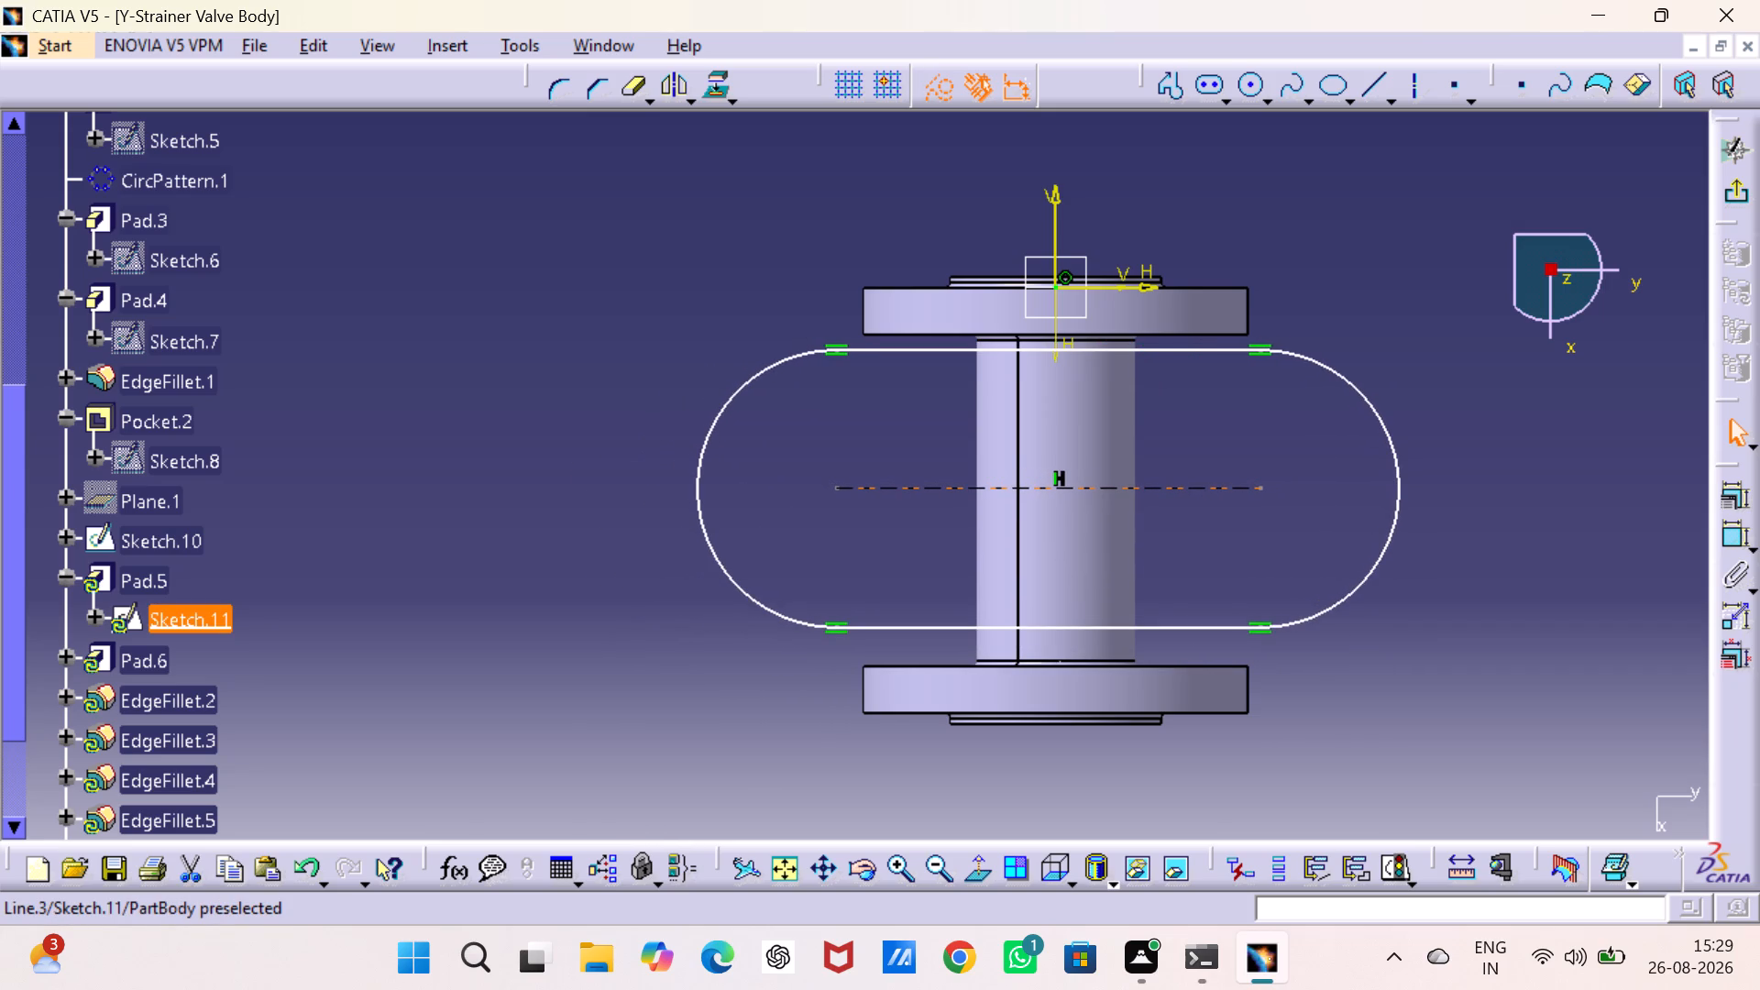
drag(1153, 488, 1154, 488)
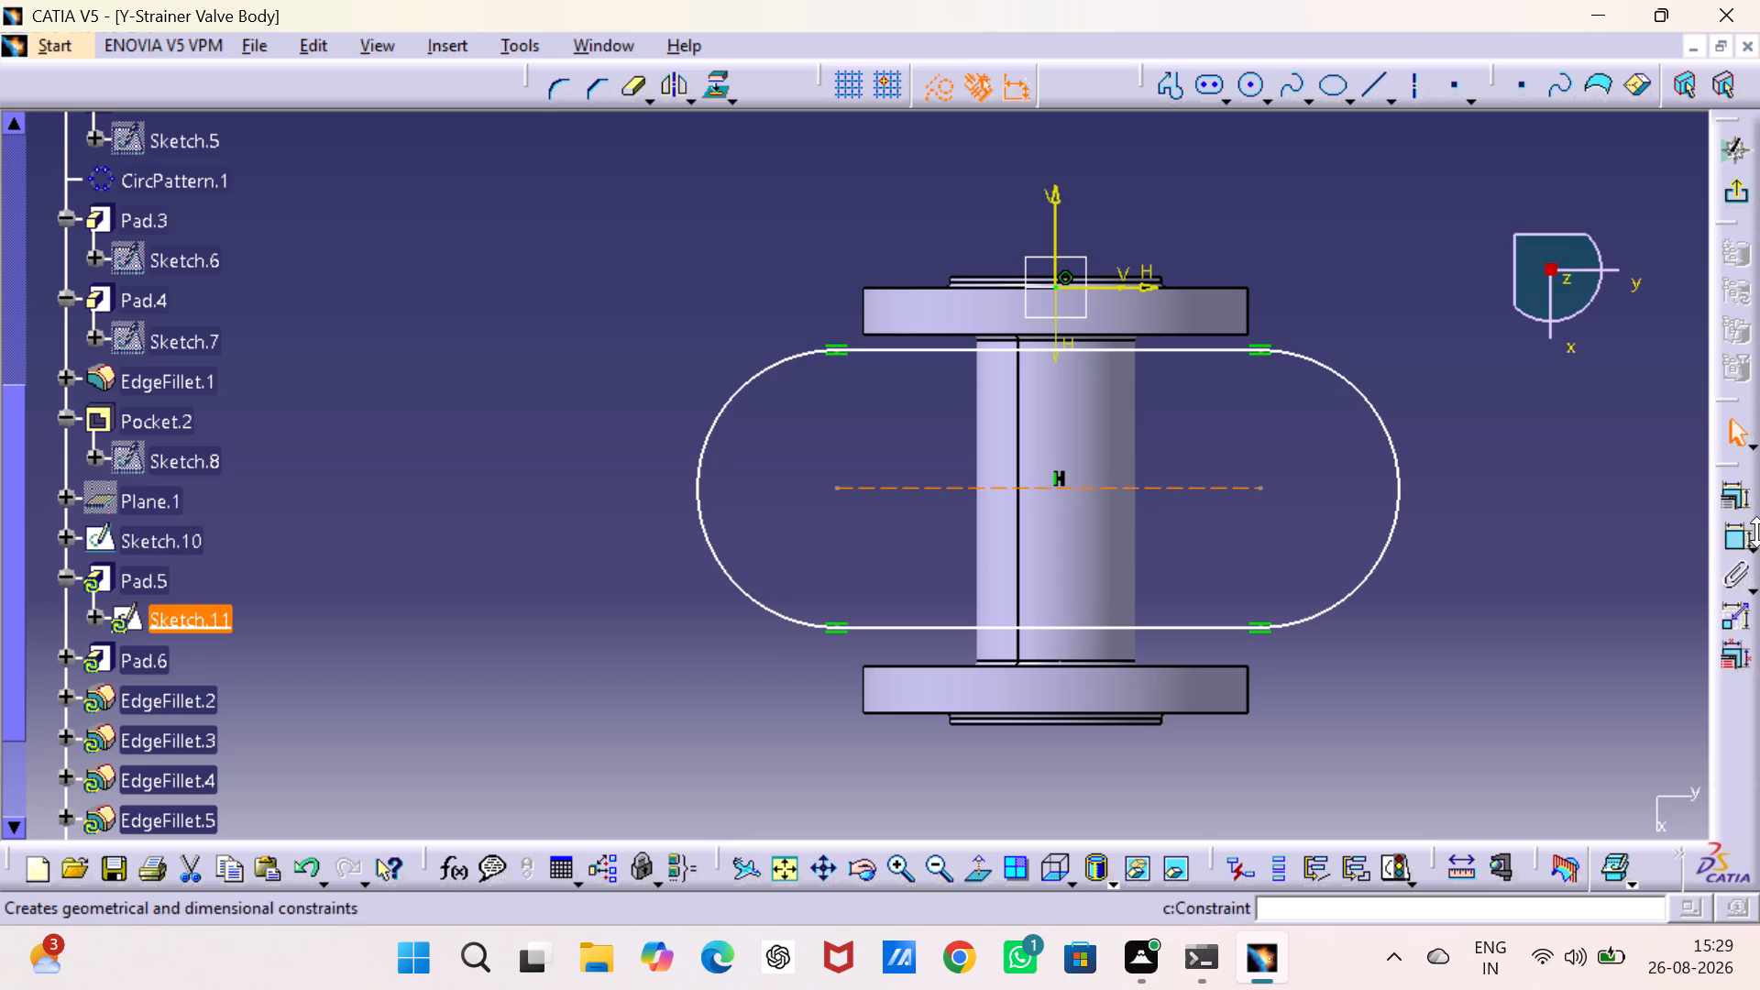
key(Escape)
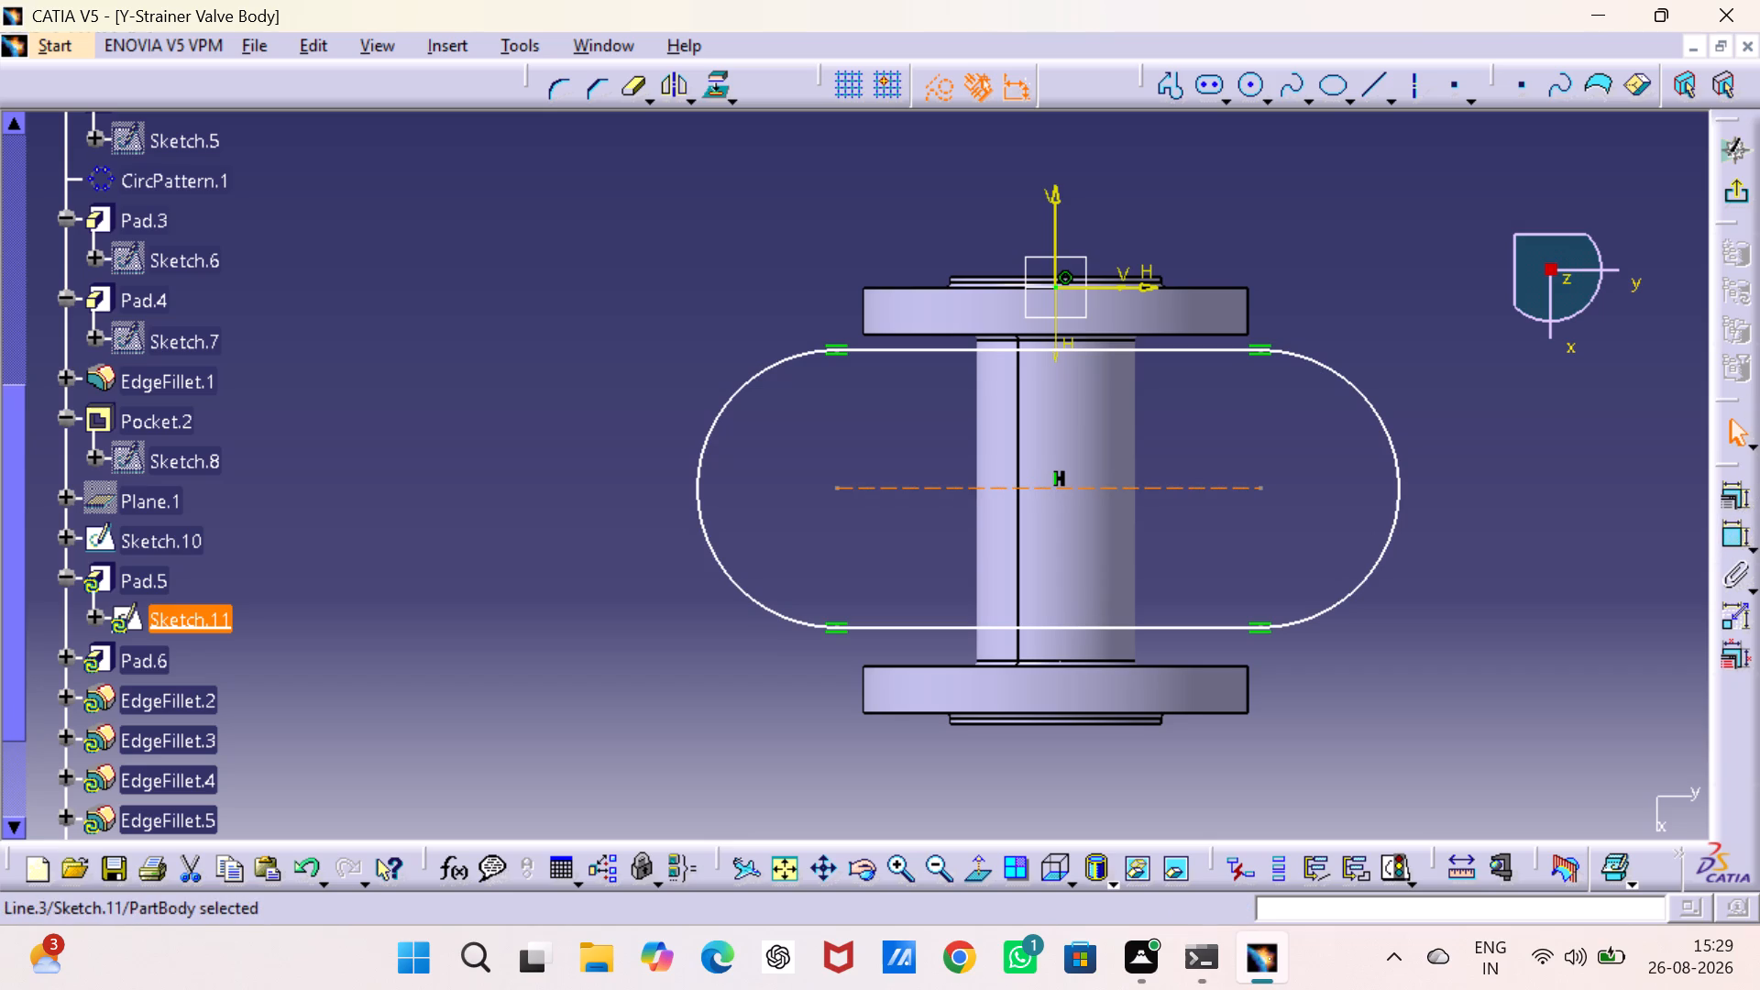
double_click(1598, 522)
Dimension the radius of the elongated hole's end arc on the positive H side and set it to 60 mm.
click(1740, 533)
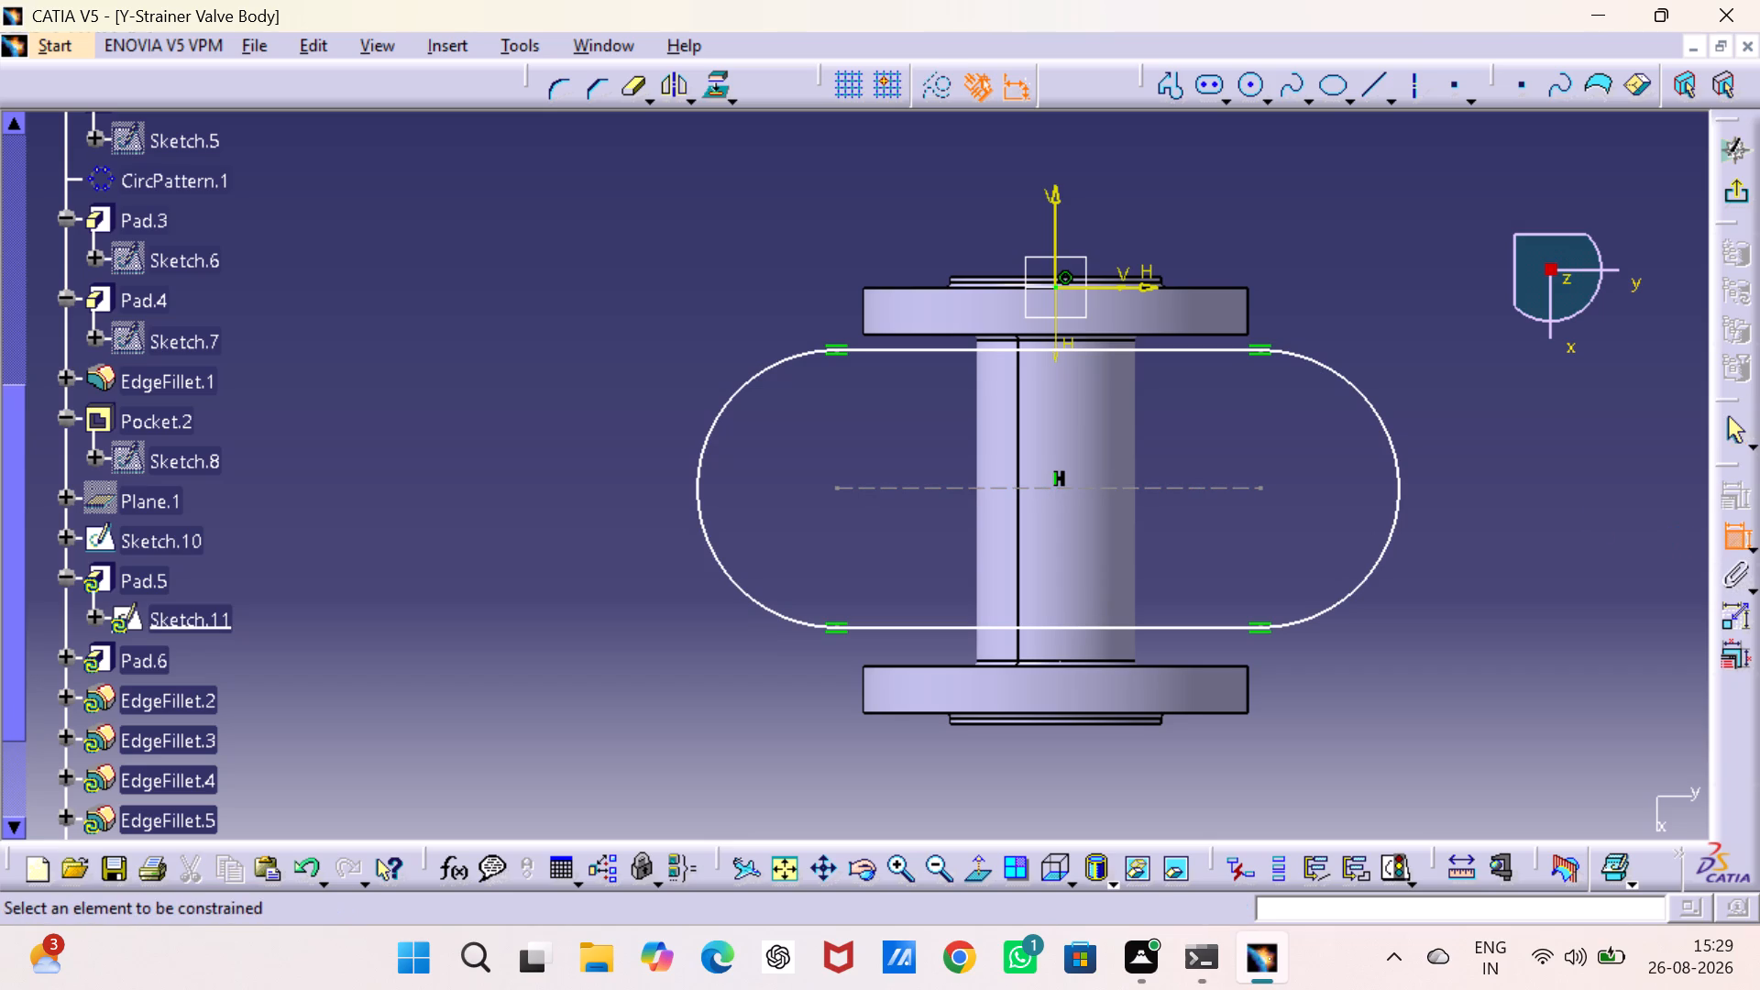
click(1403, 503)
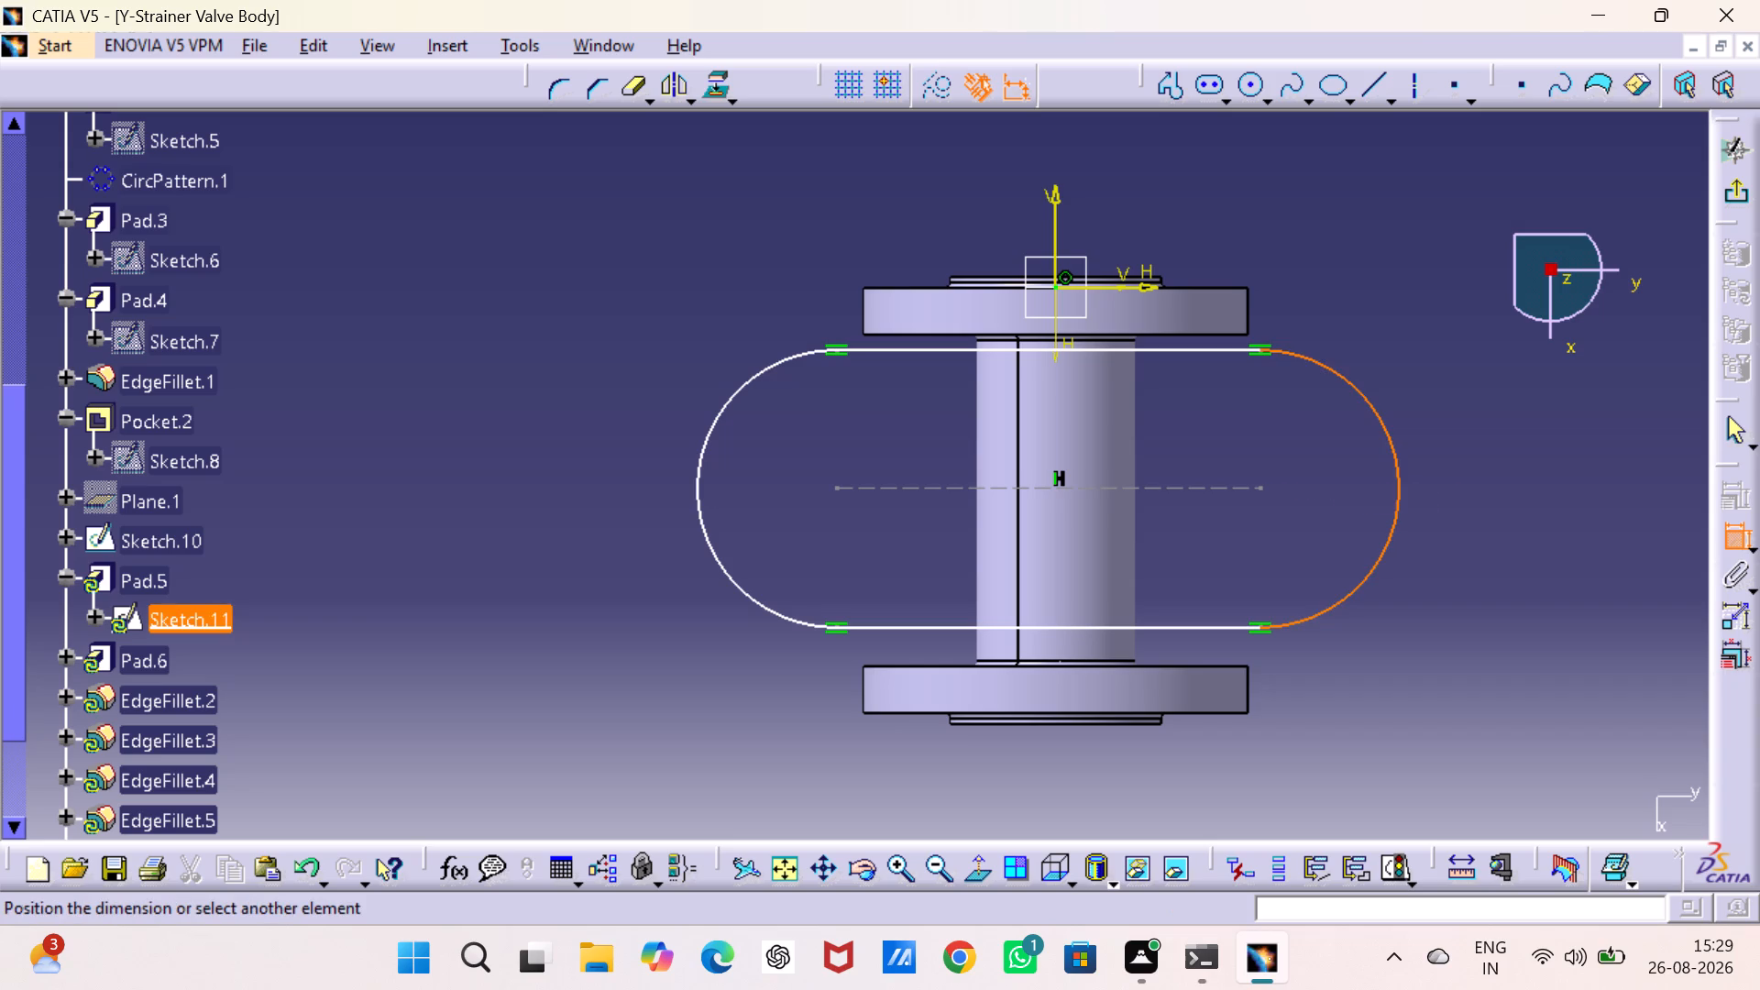
click(1505, 470)
double_click(1516, 469)
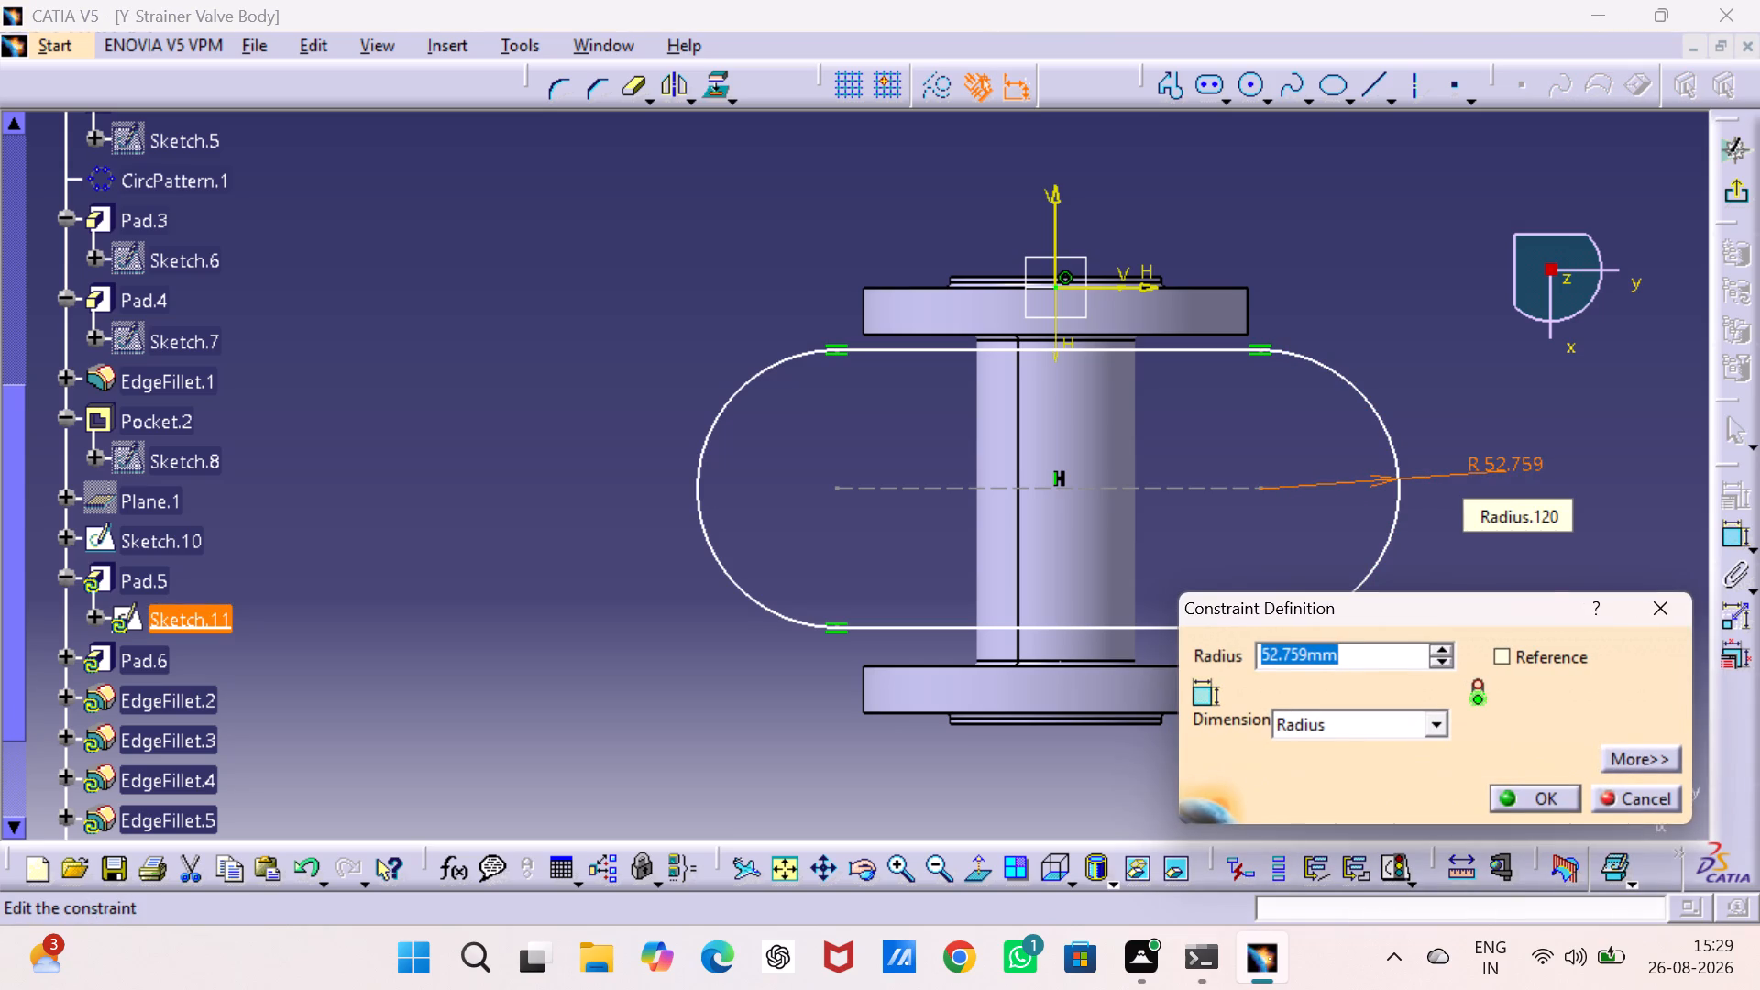
text(60)
key(Return)
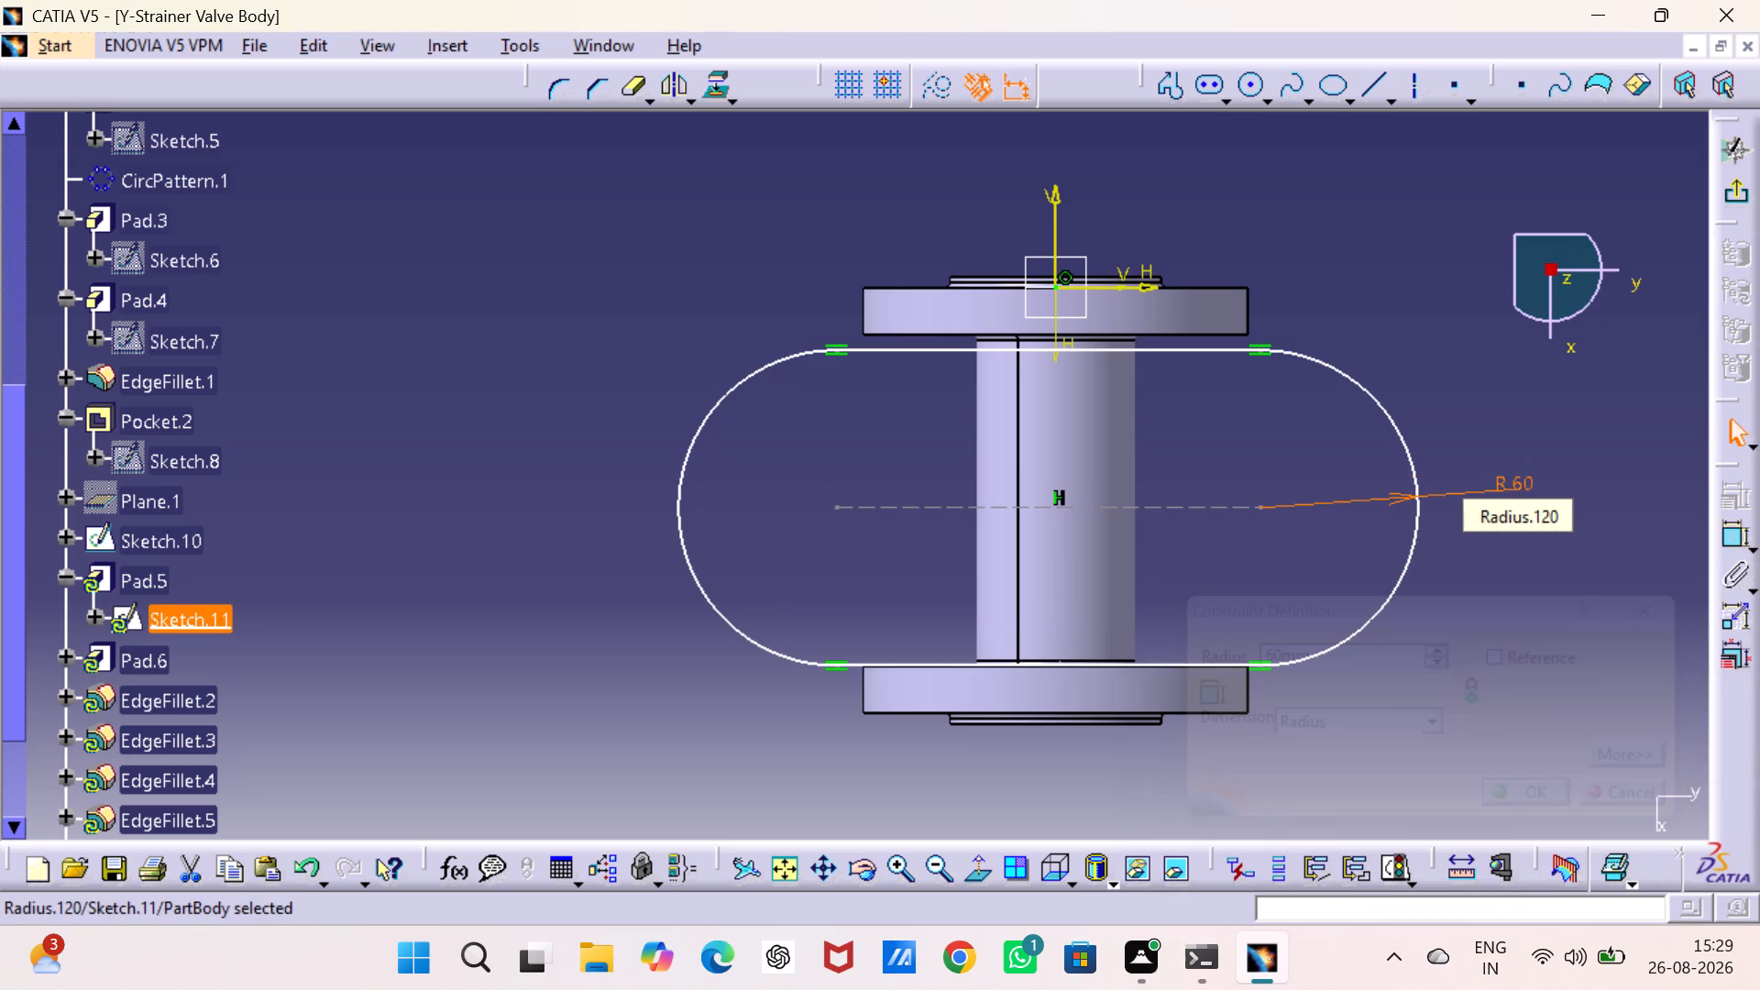
Dimension the radius of the elongated hole's opposite end arc.
click(724, 402)
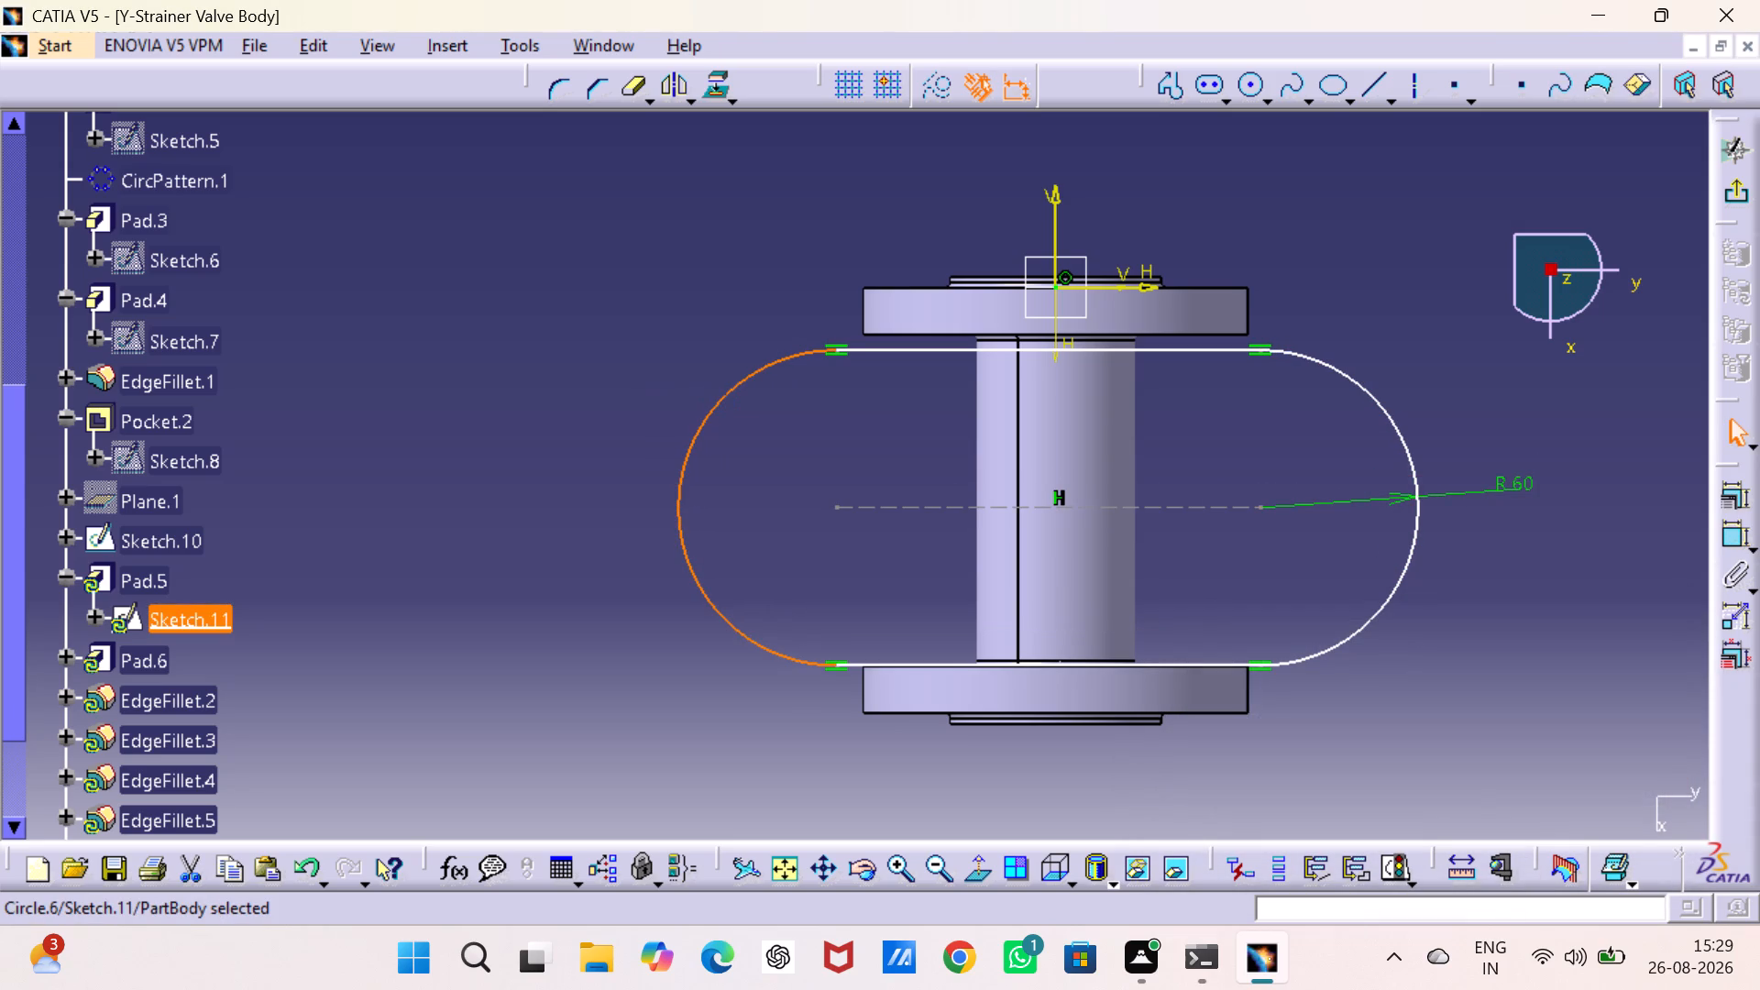
click(1730, 536)
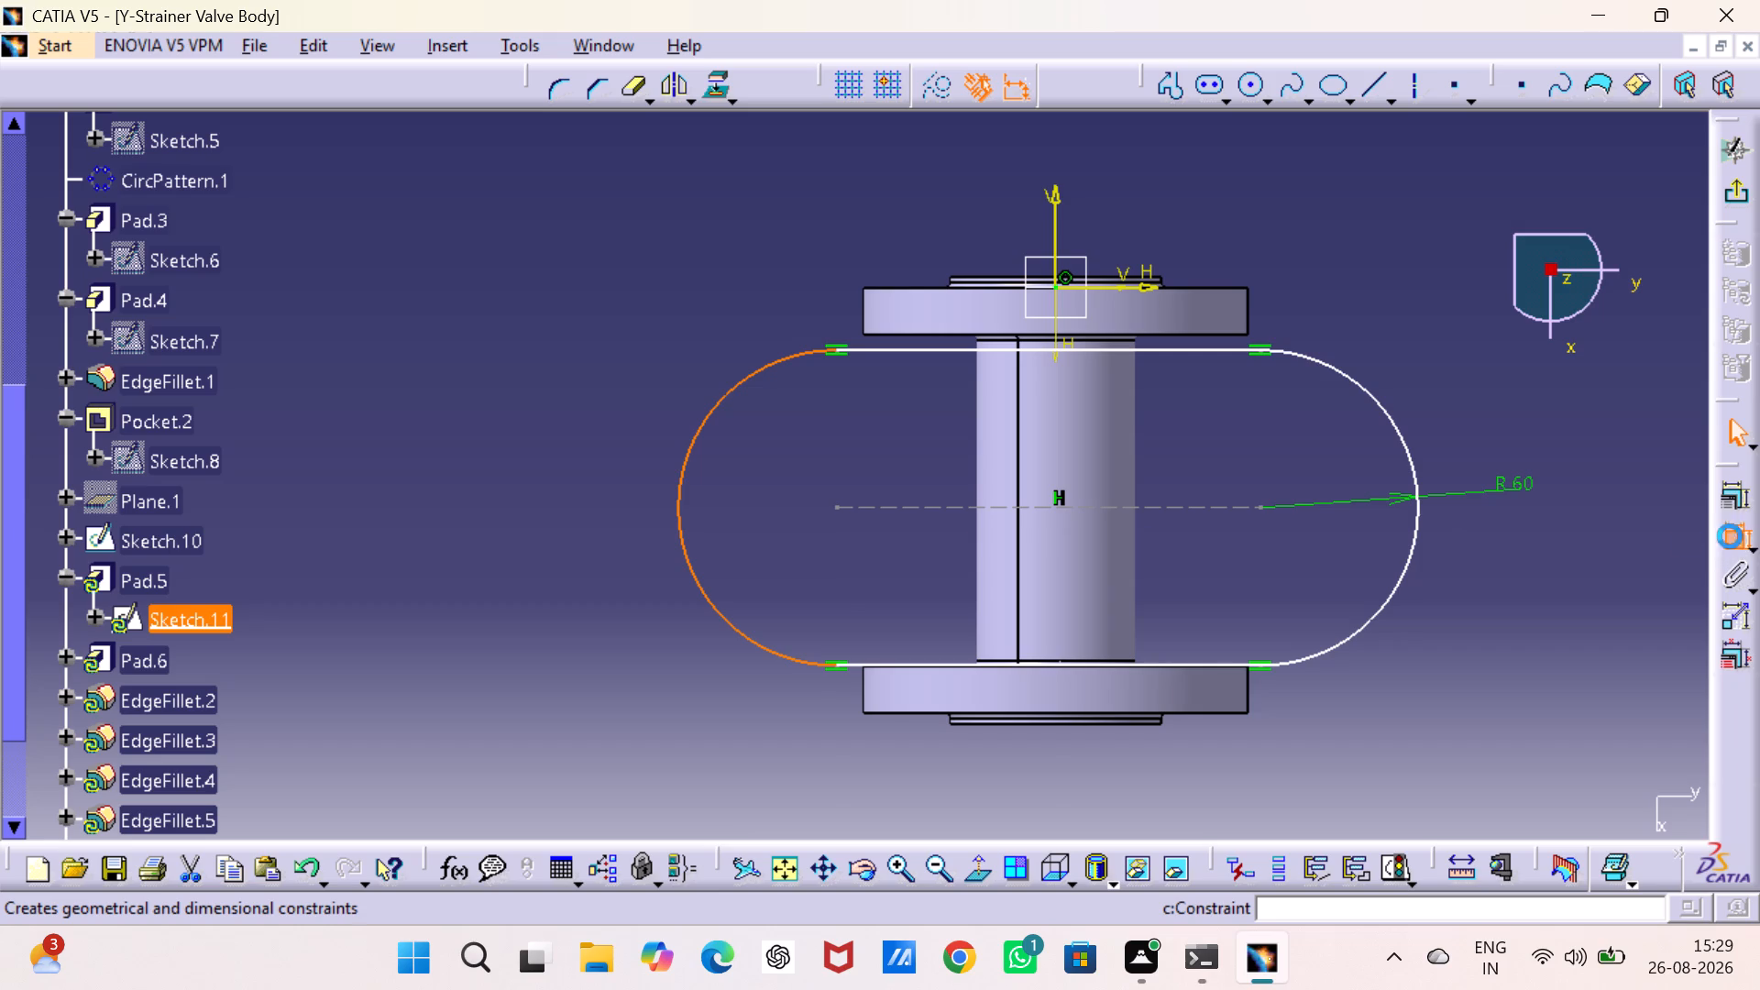
click(607, 411)
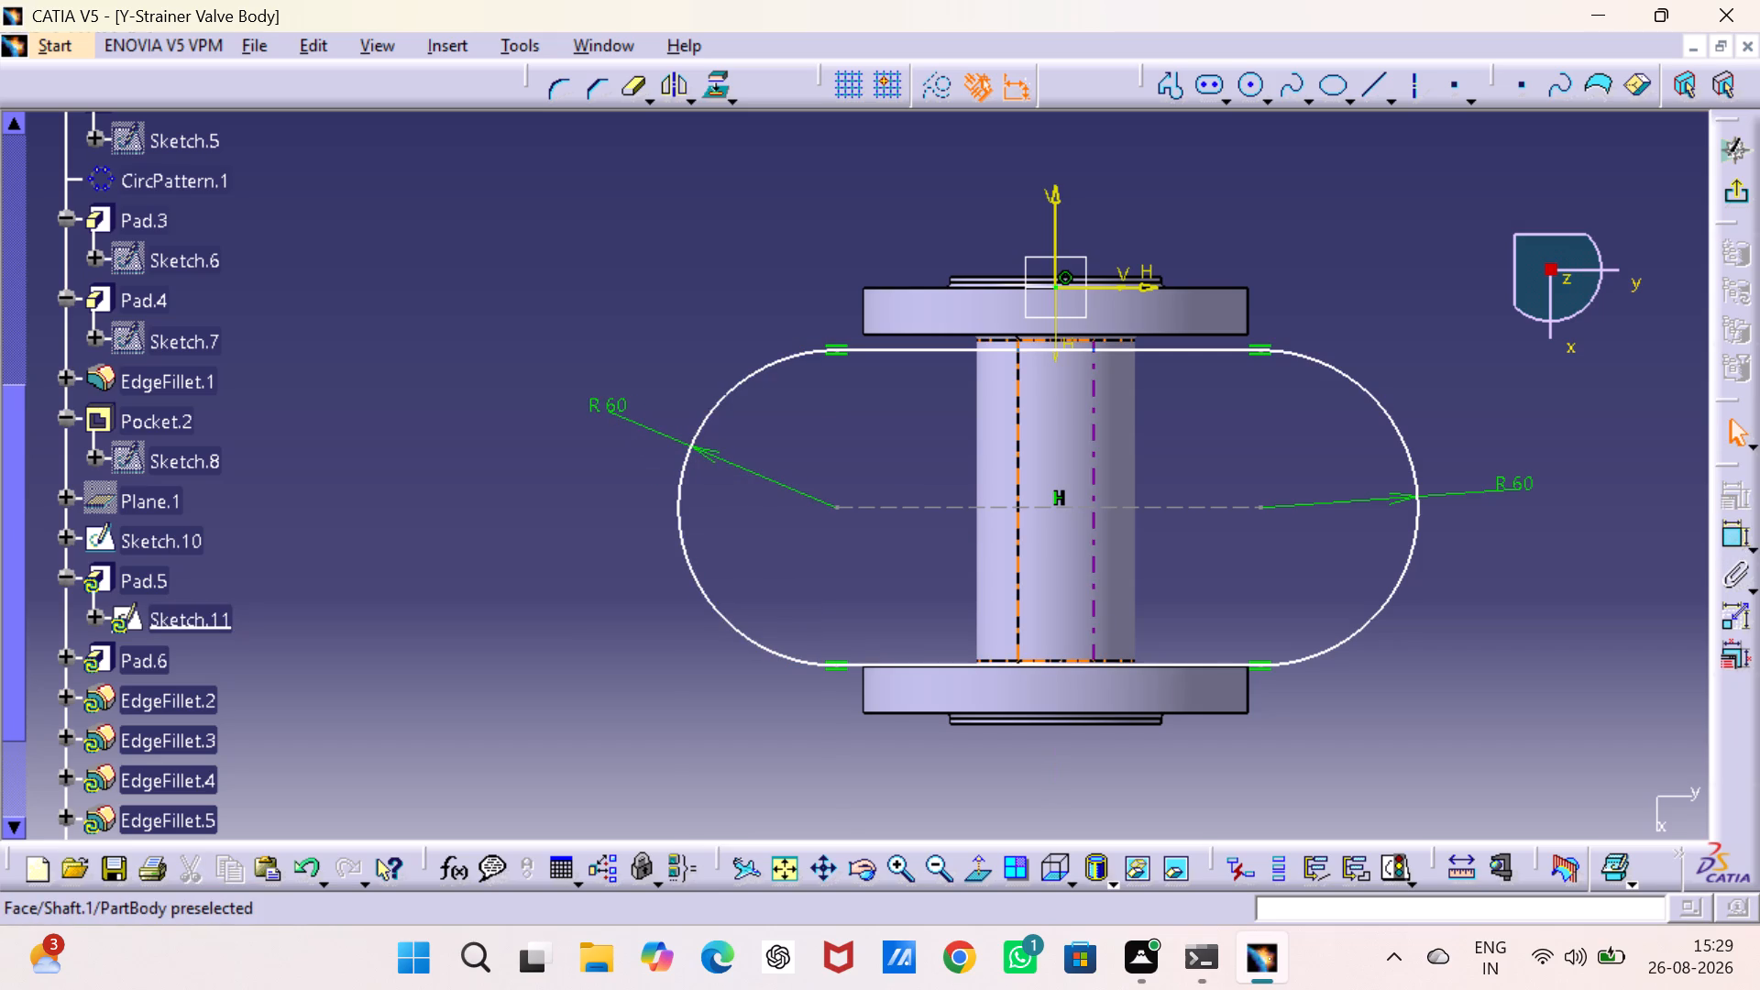
Dimension the length of the elongated hole's centreline between the arc centres and set it to 52 mm.
click(1033, 510)
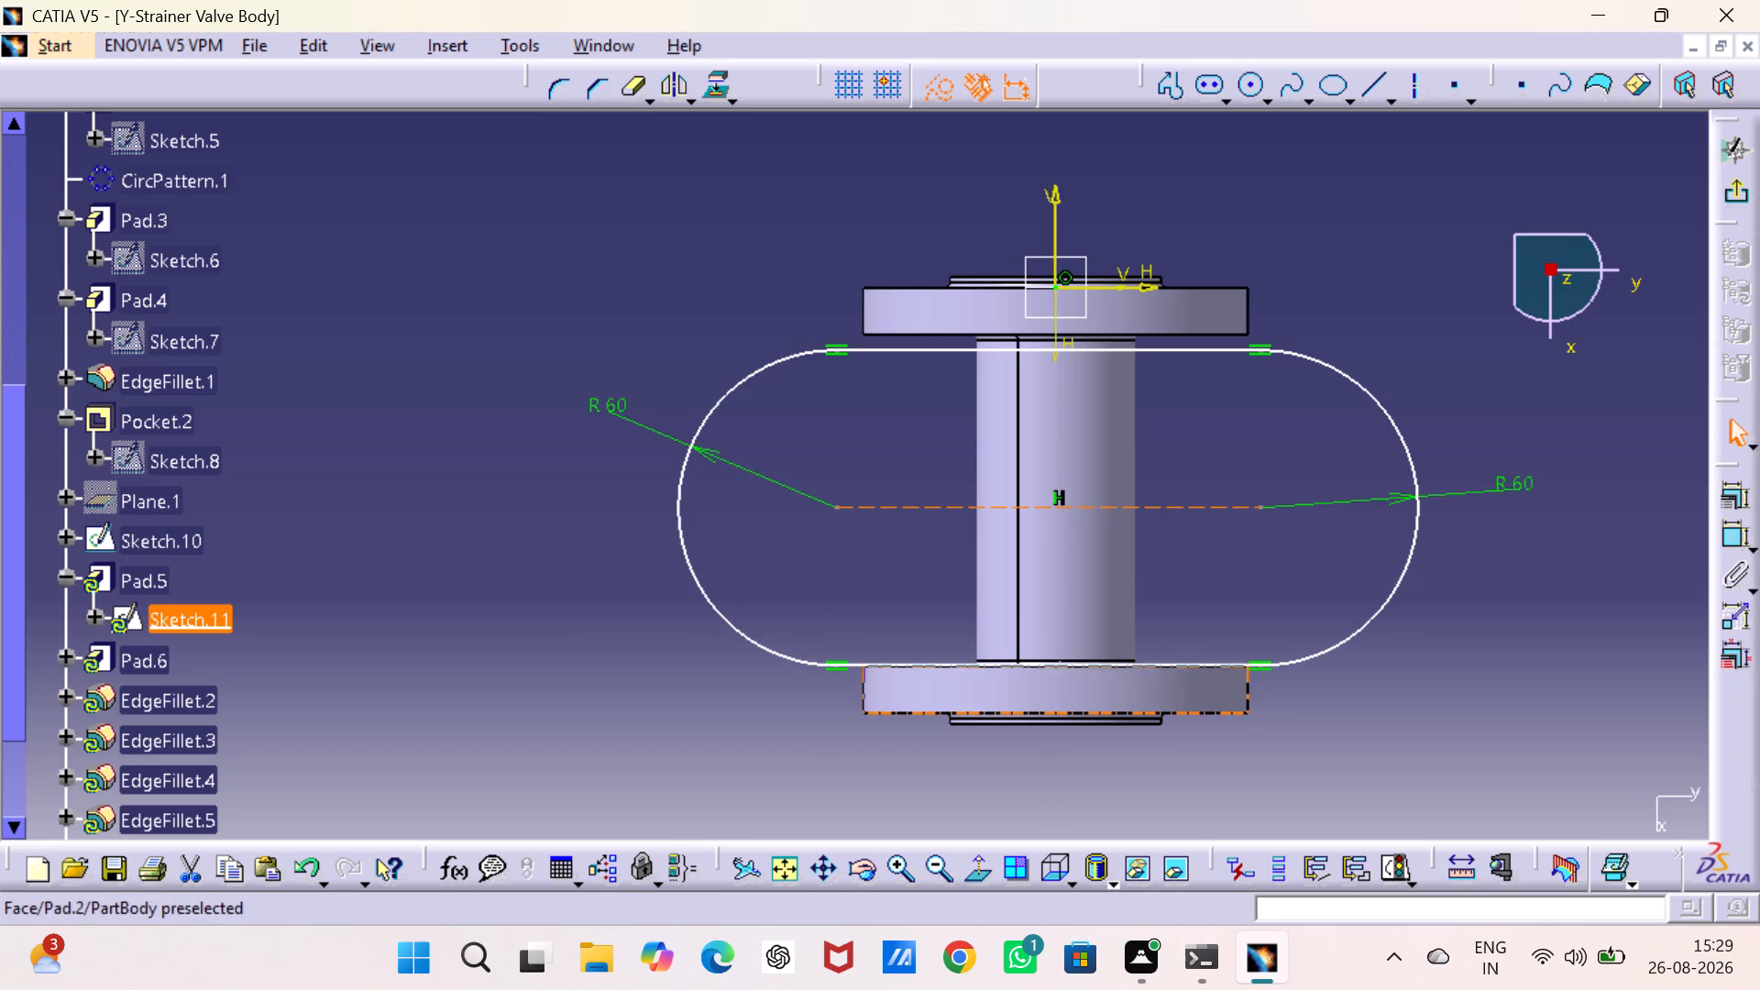
click(1728, 533)
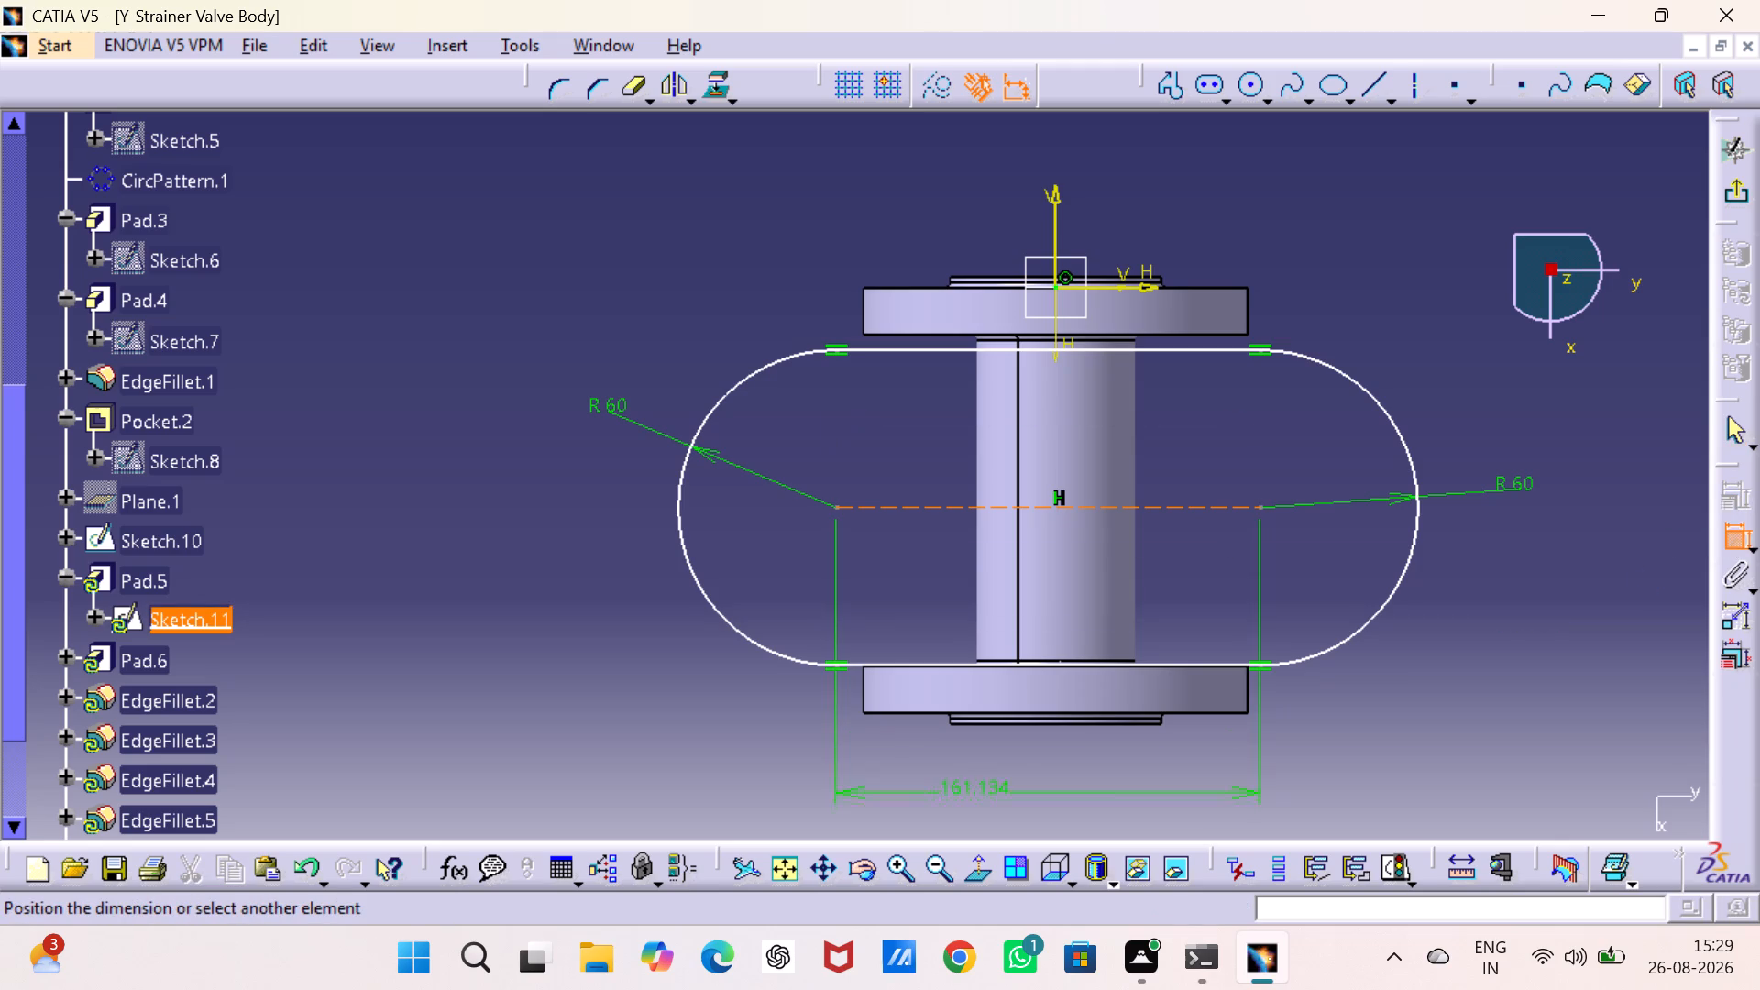
click(1071, 772)
double_click(1060, 764)
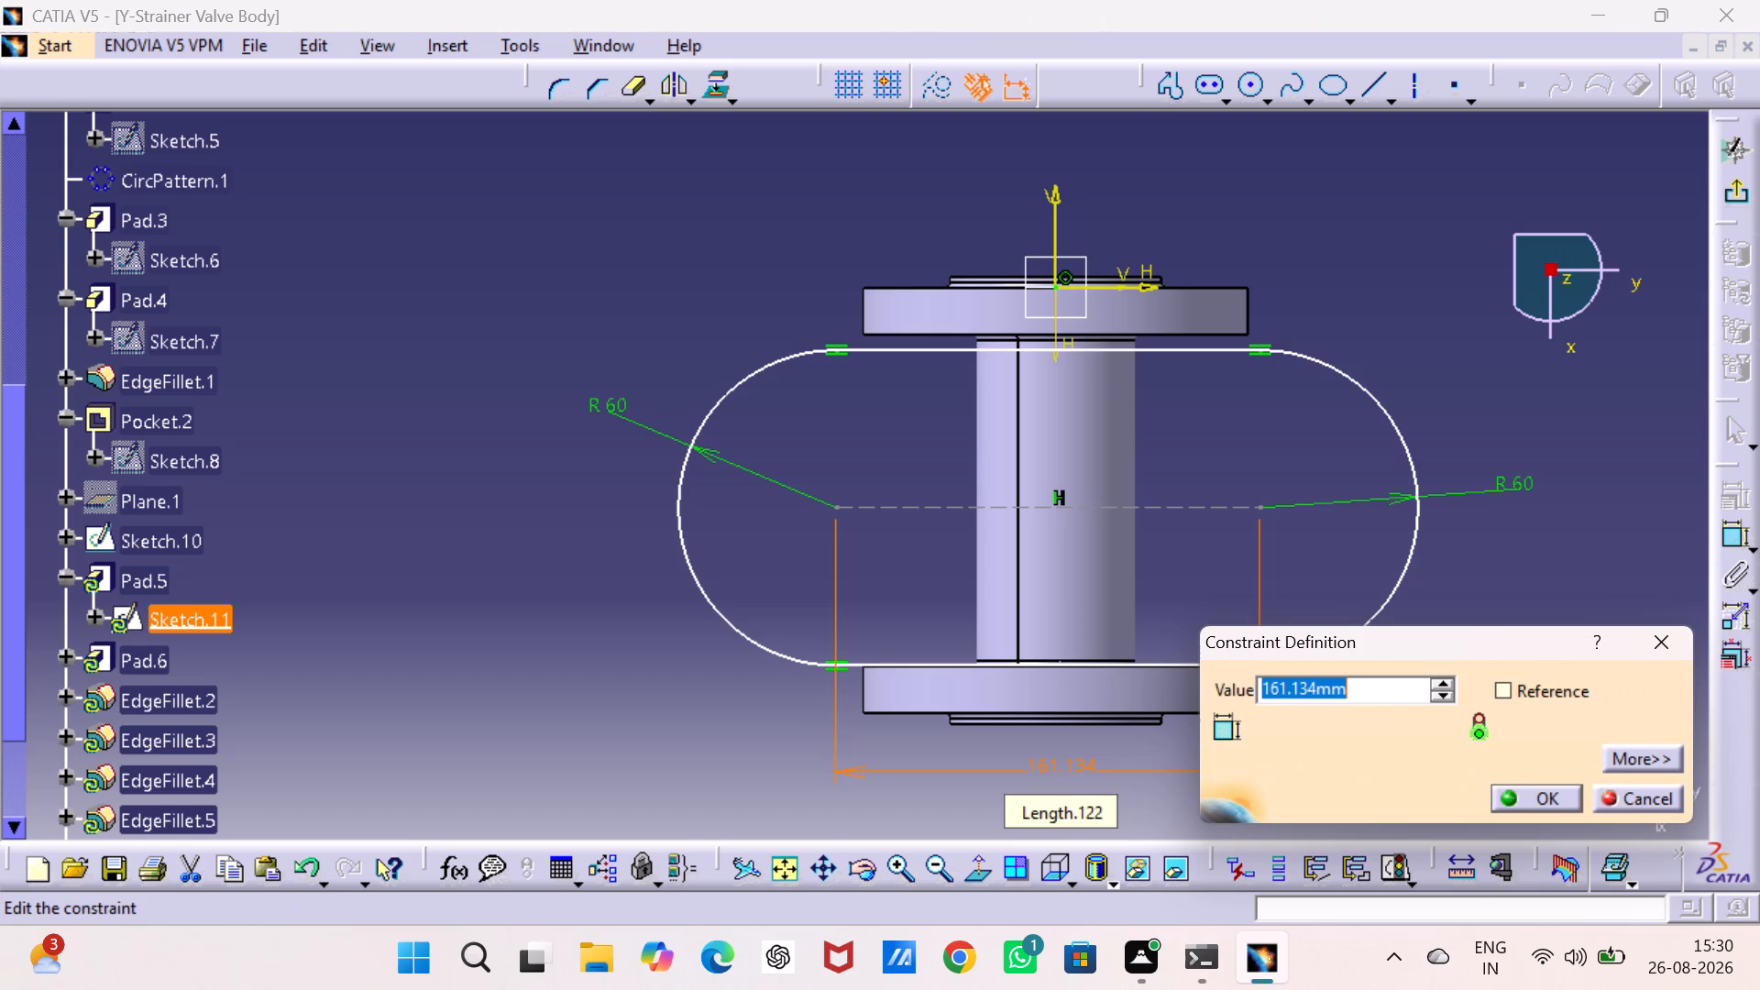
key(5)
key(2)
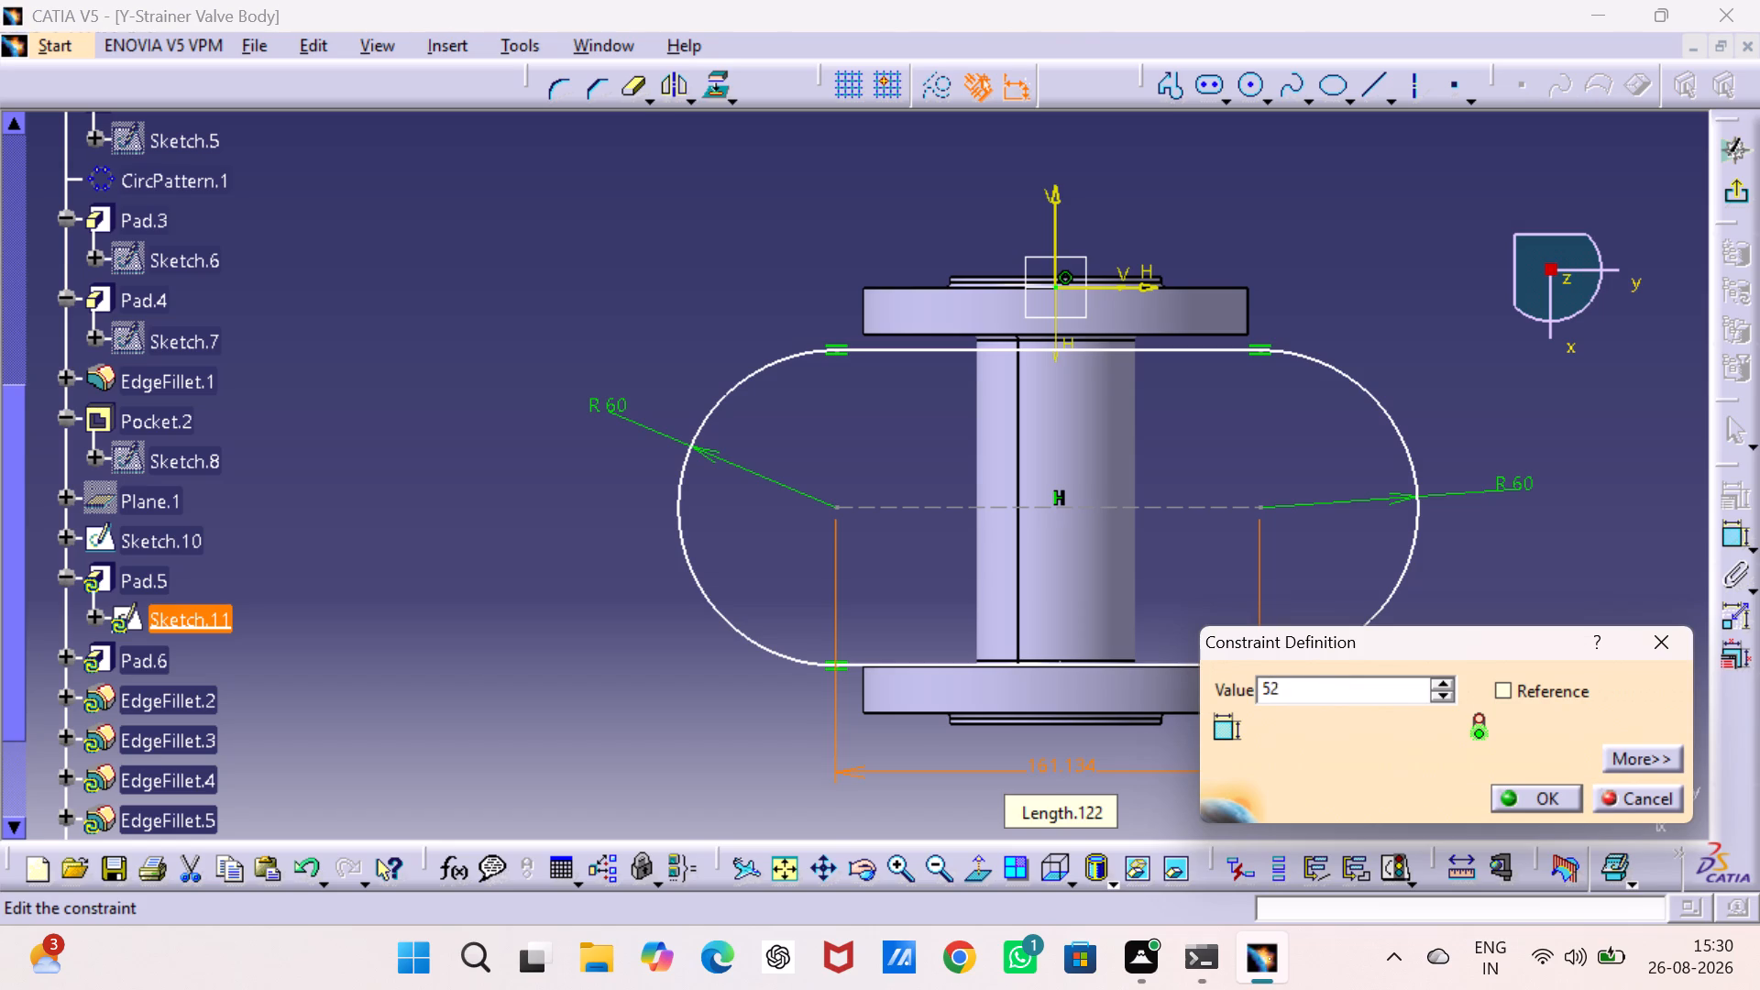
key(Return)
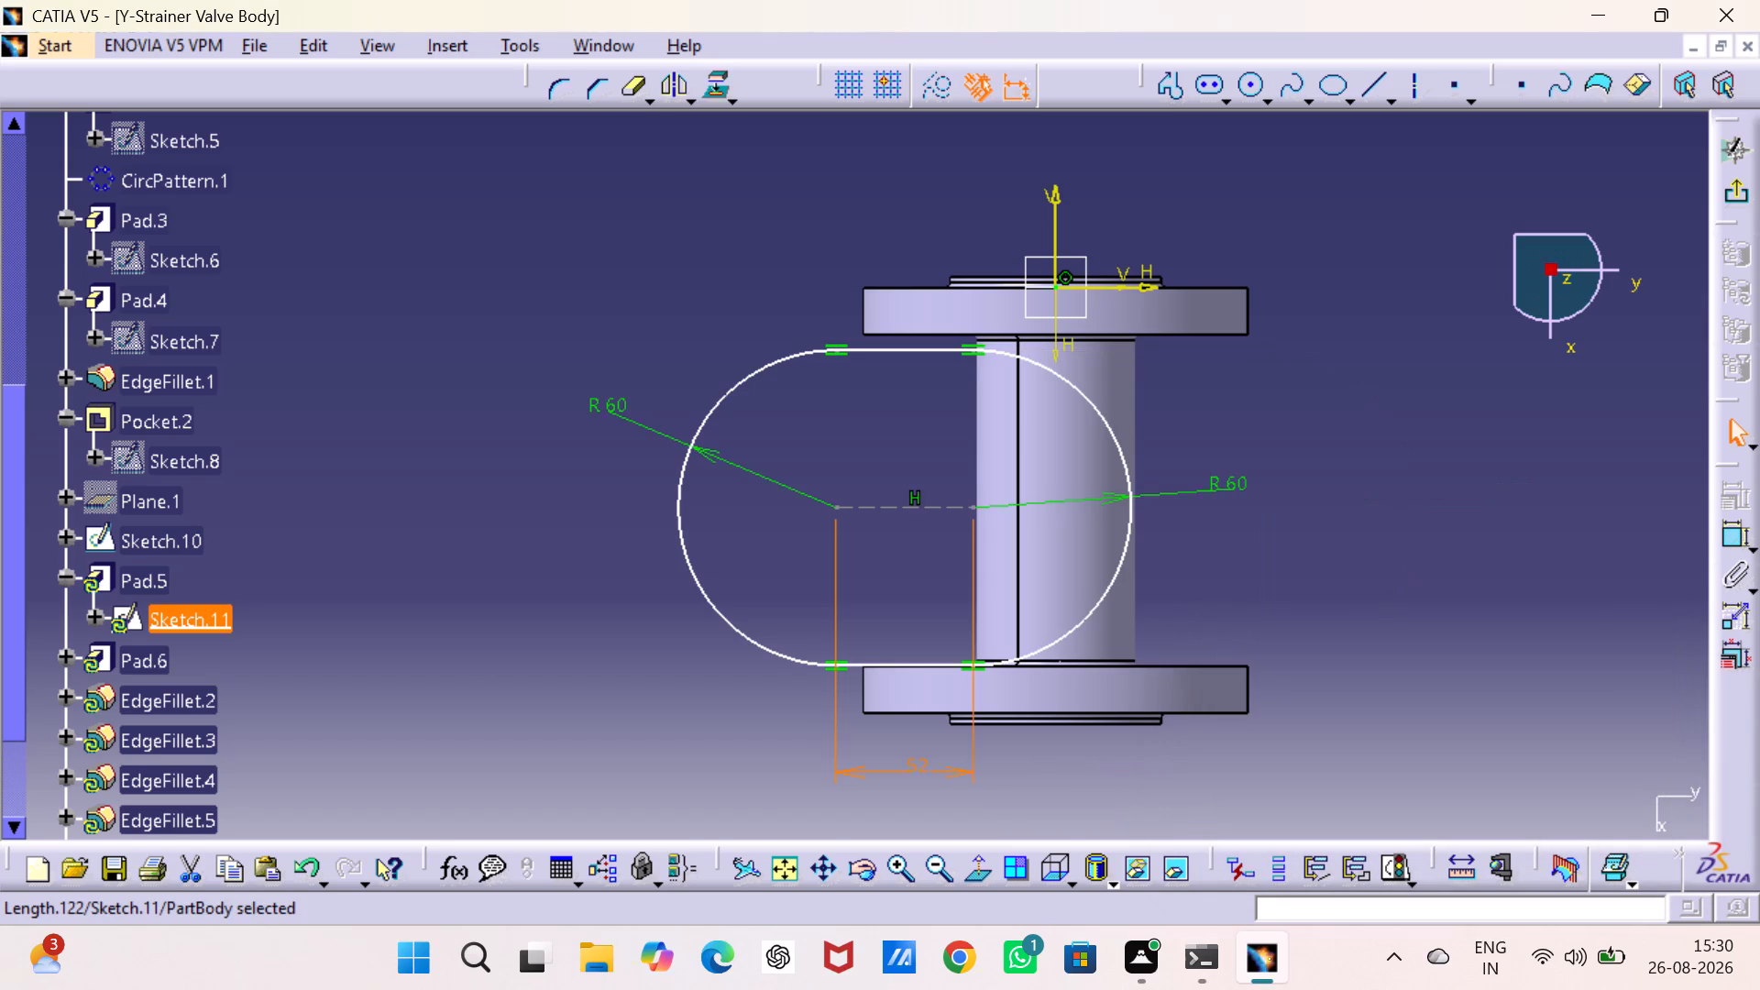
click(1475, 555)
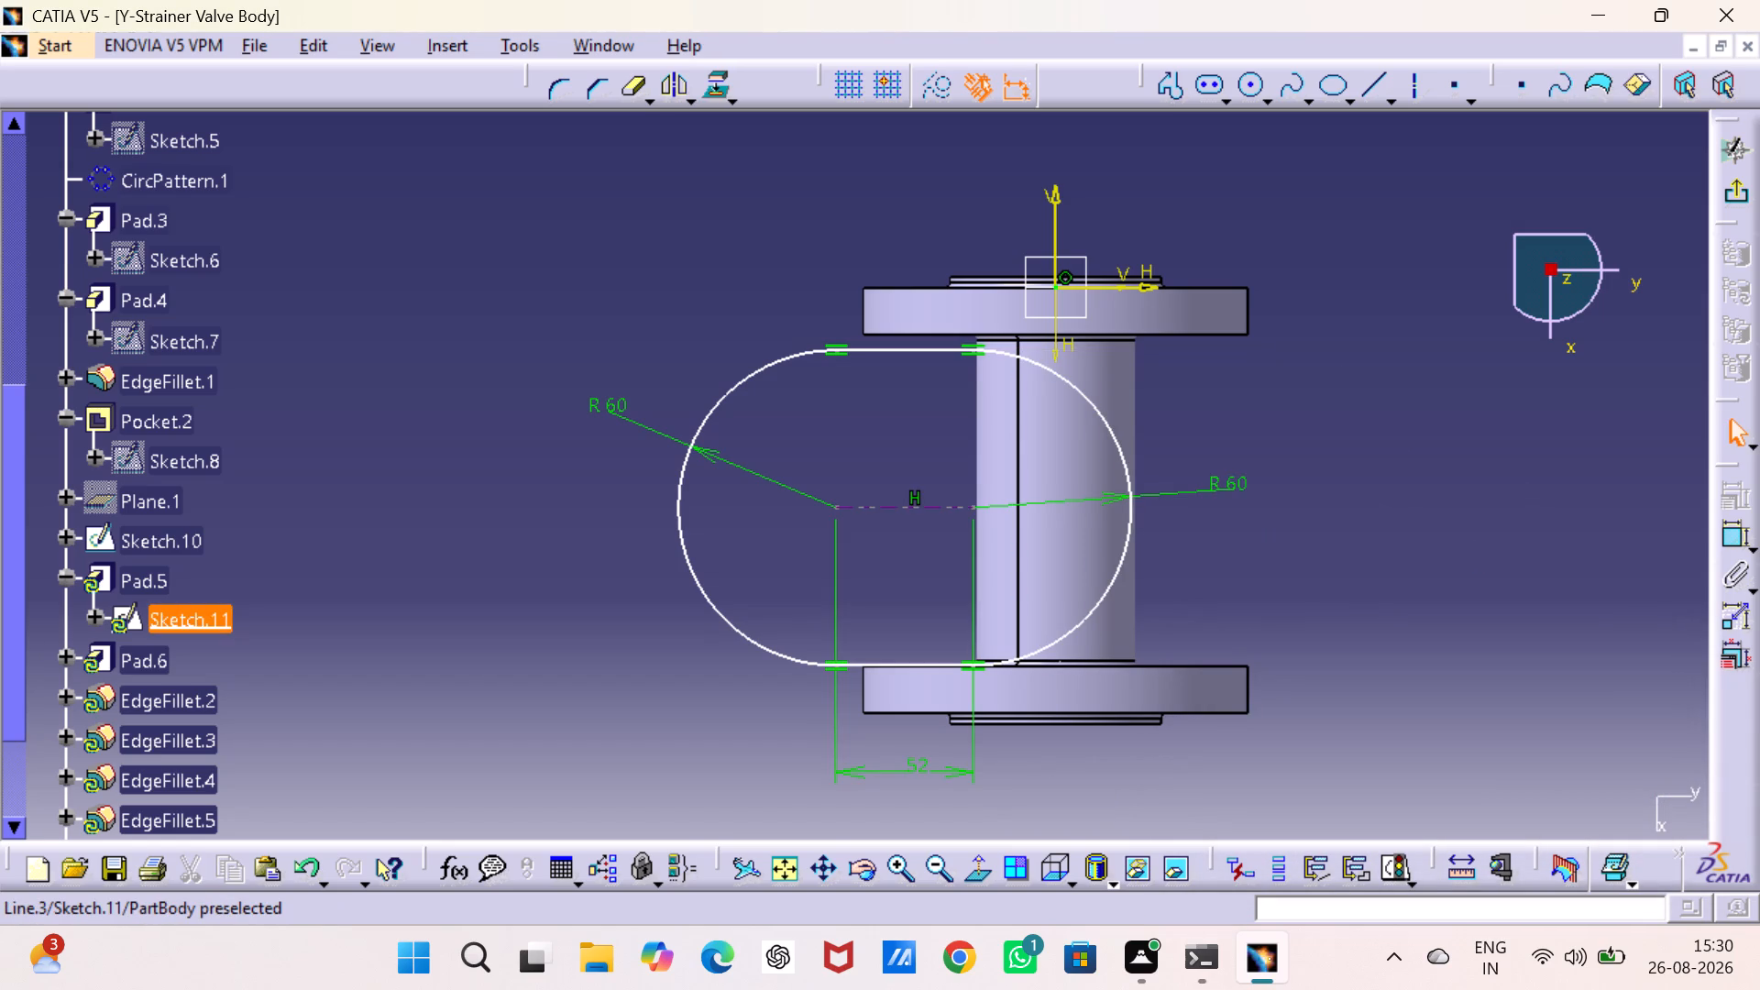
Move the elongated hole by its centreline so it sits roughly centred on the pipe, midway between the flanges.
drag(920, 504, 1076, 497)
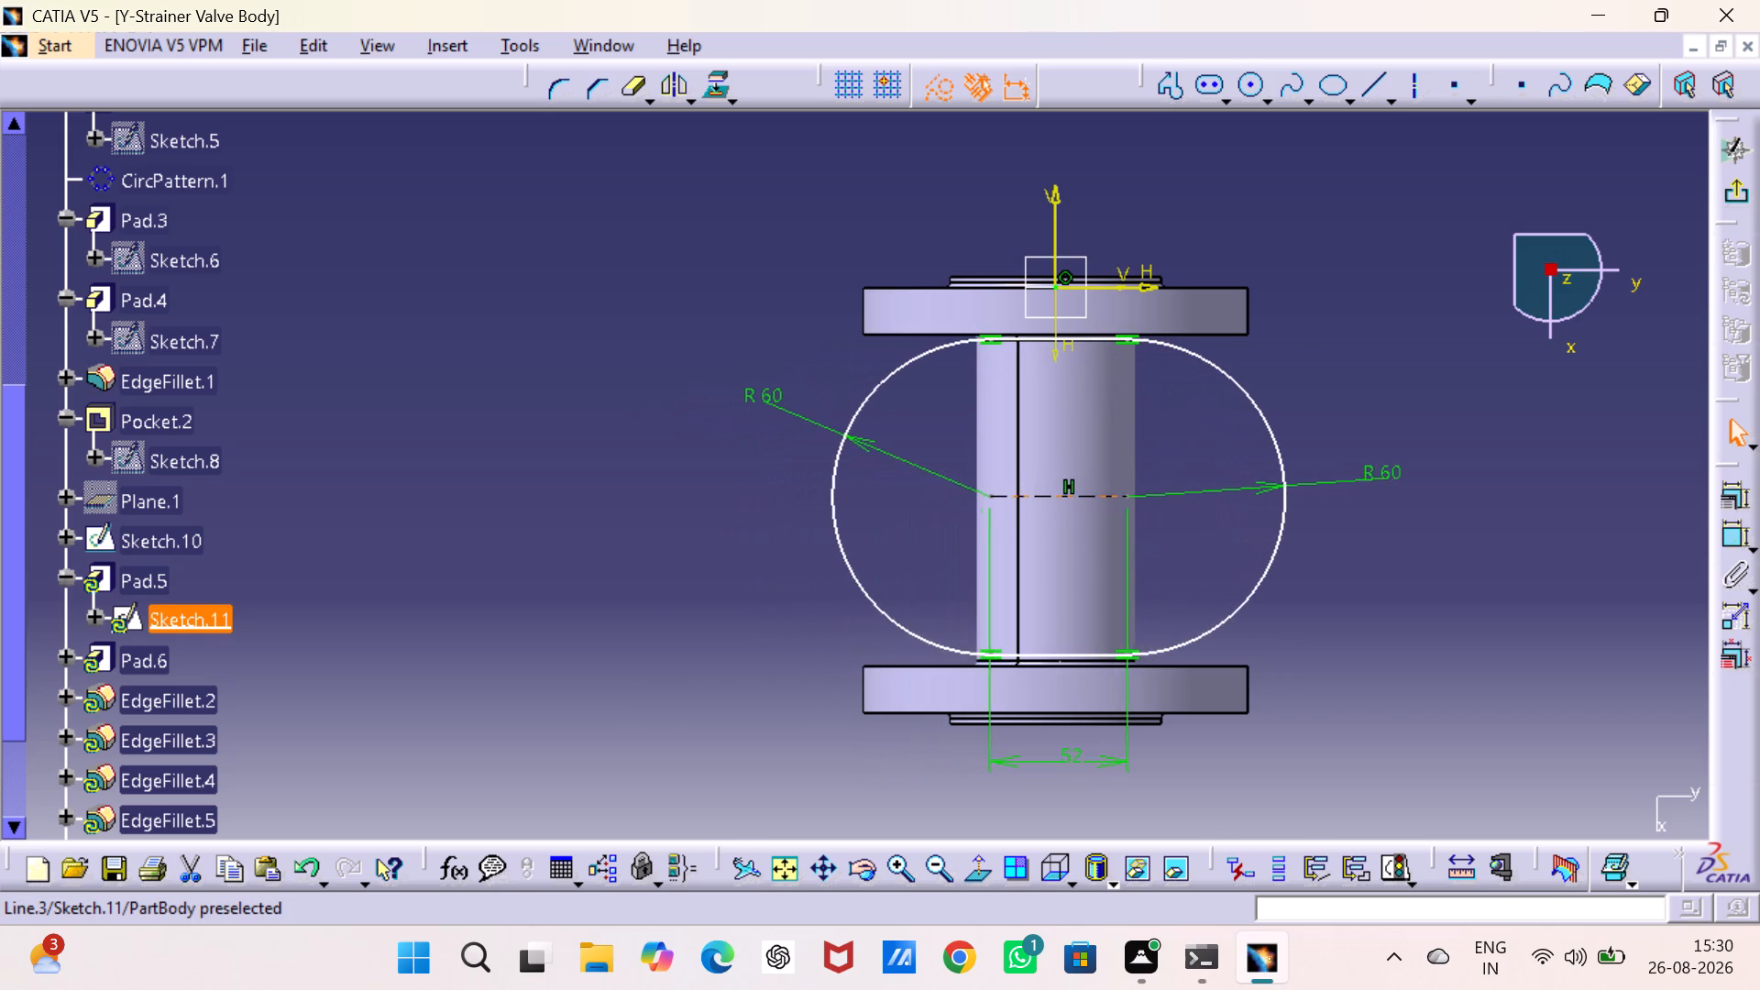
drag(1076, 497, 1082, 494)
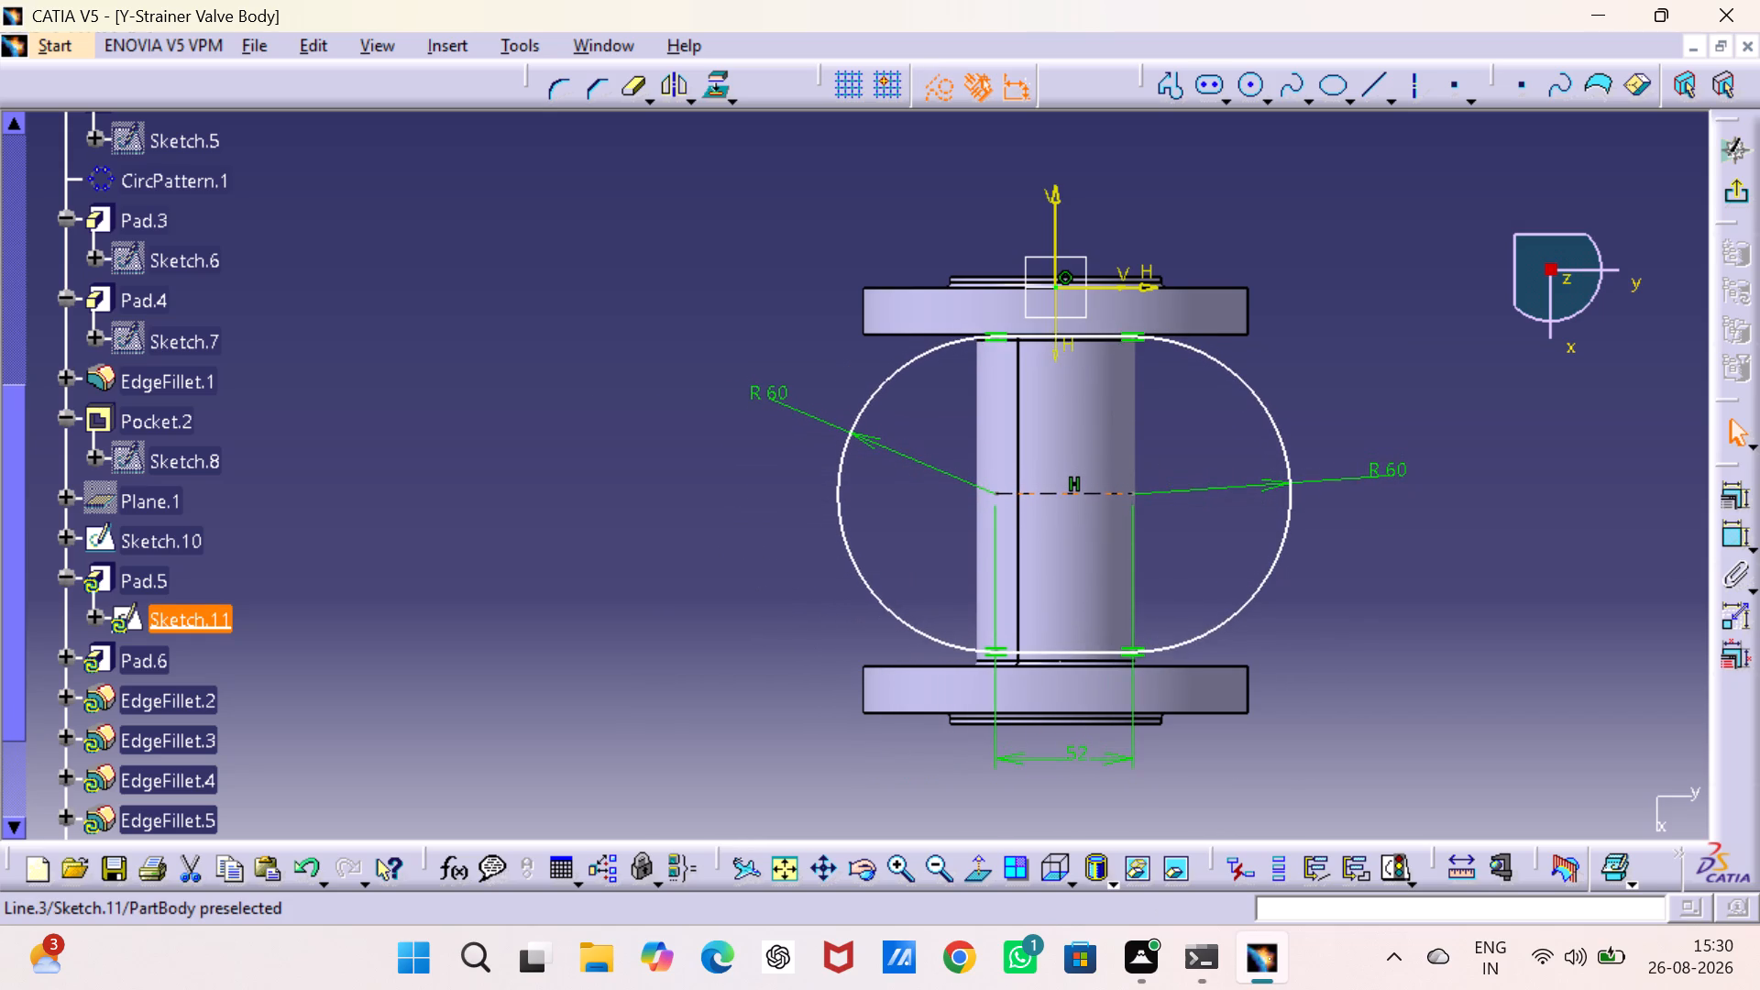
drag(1082, 494, 1082, 495)
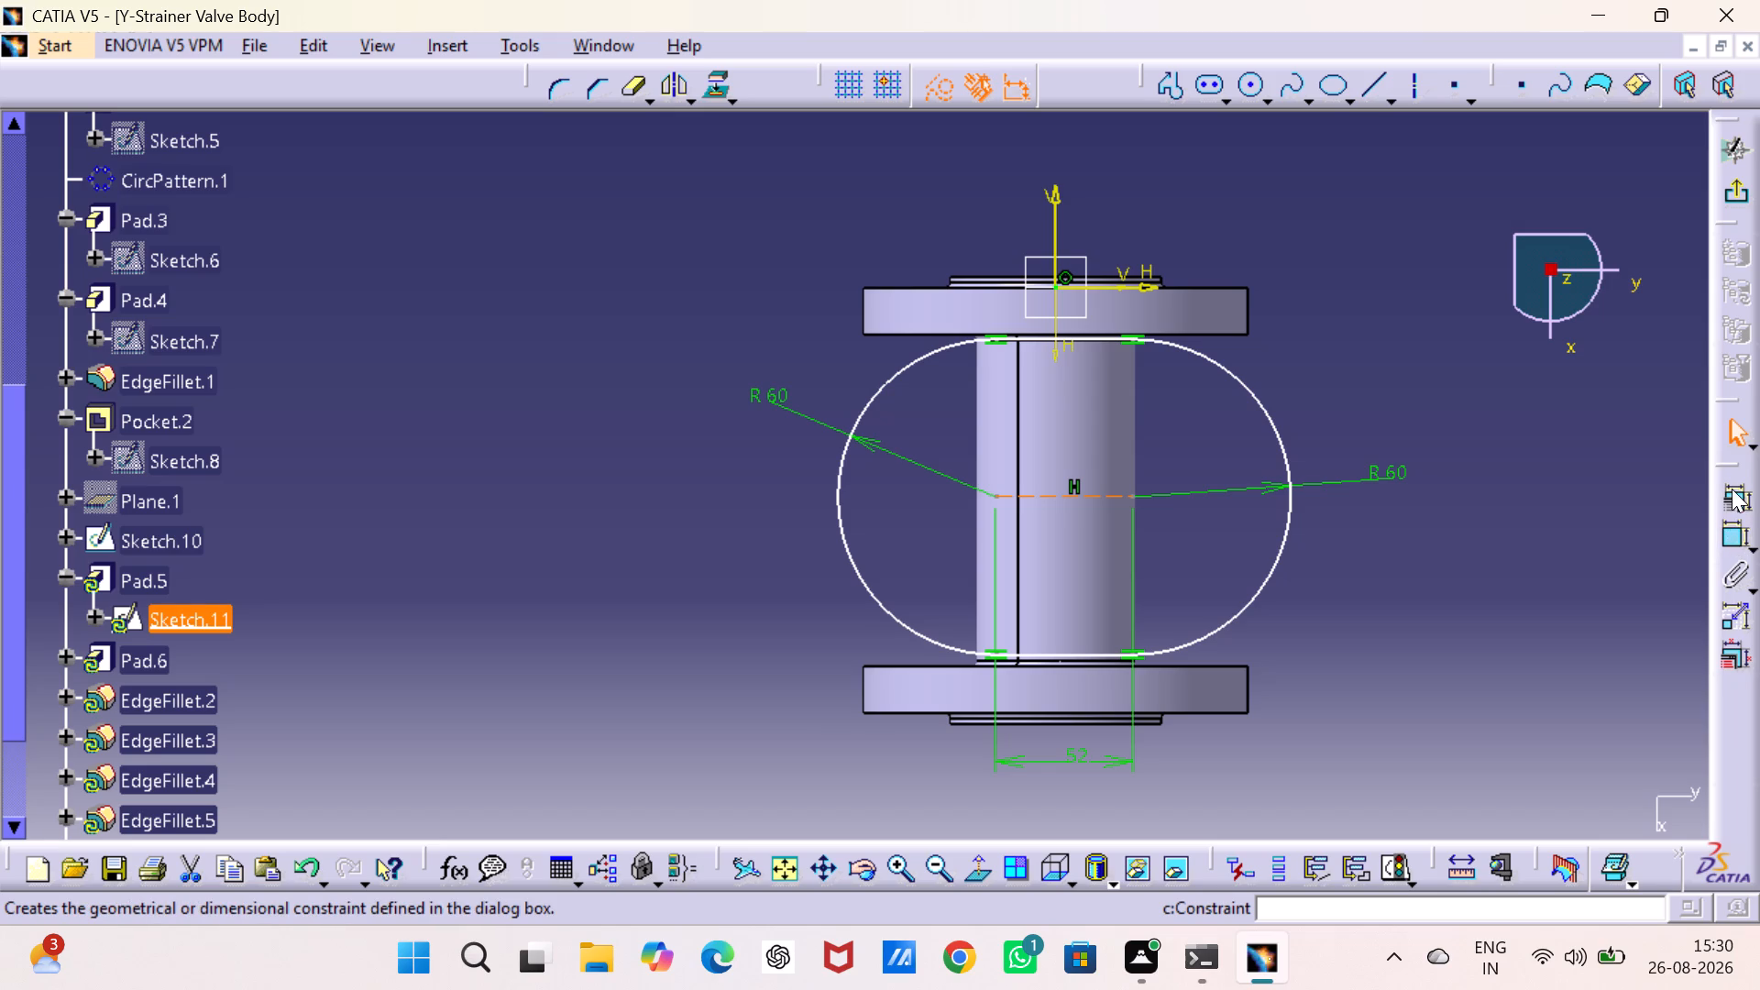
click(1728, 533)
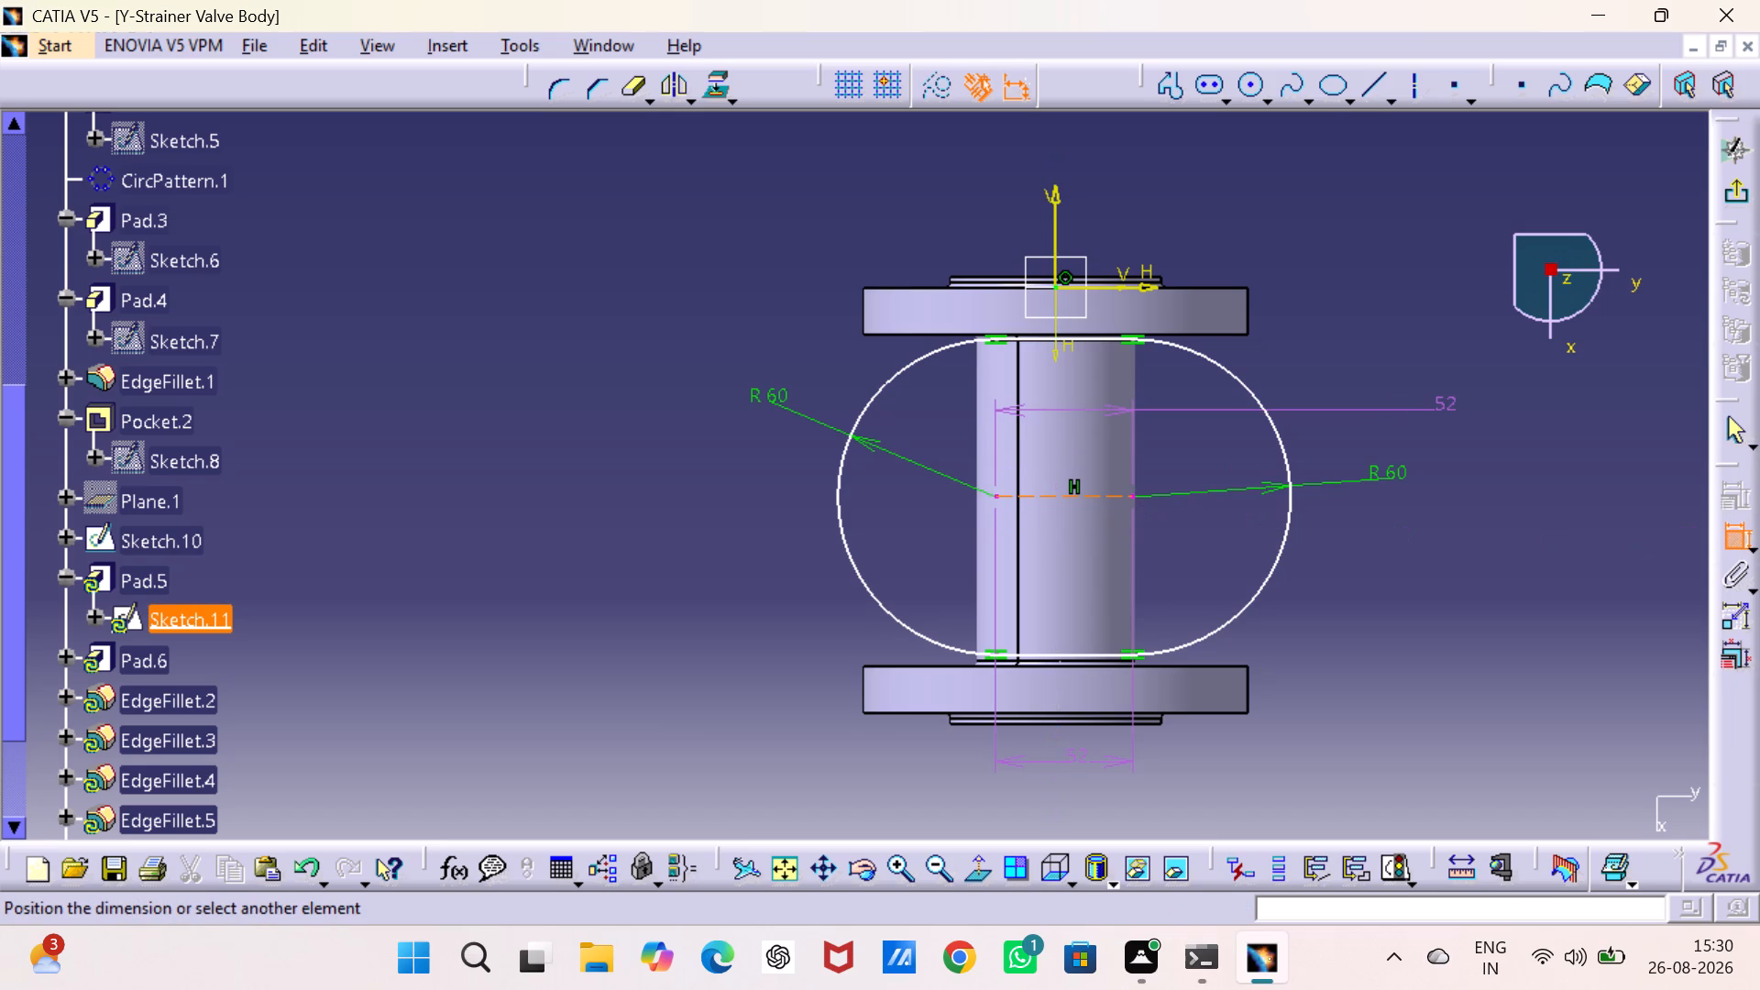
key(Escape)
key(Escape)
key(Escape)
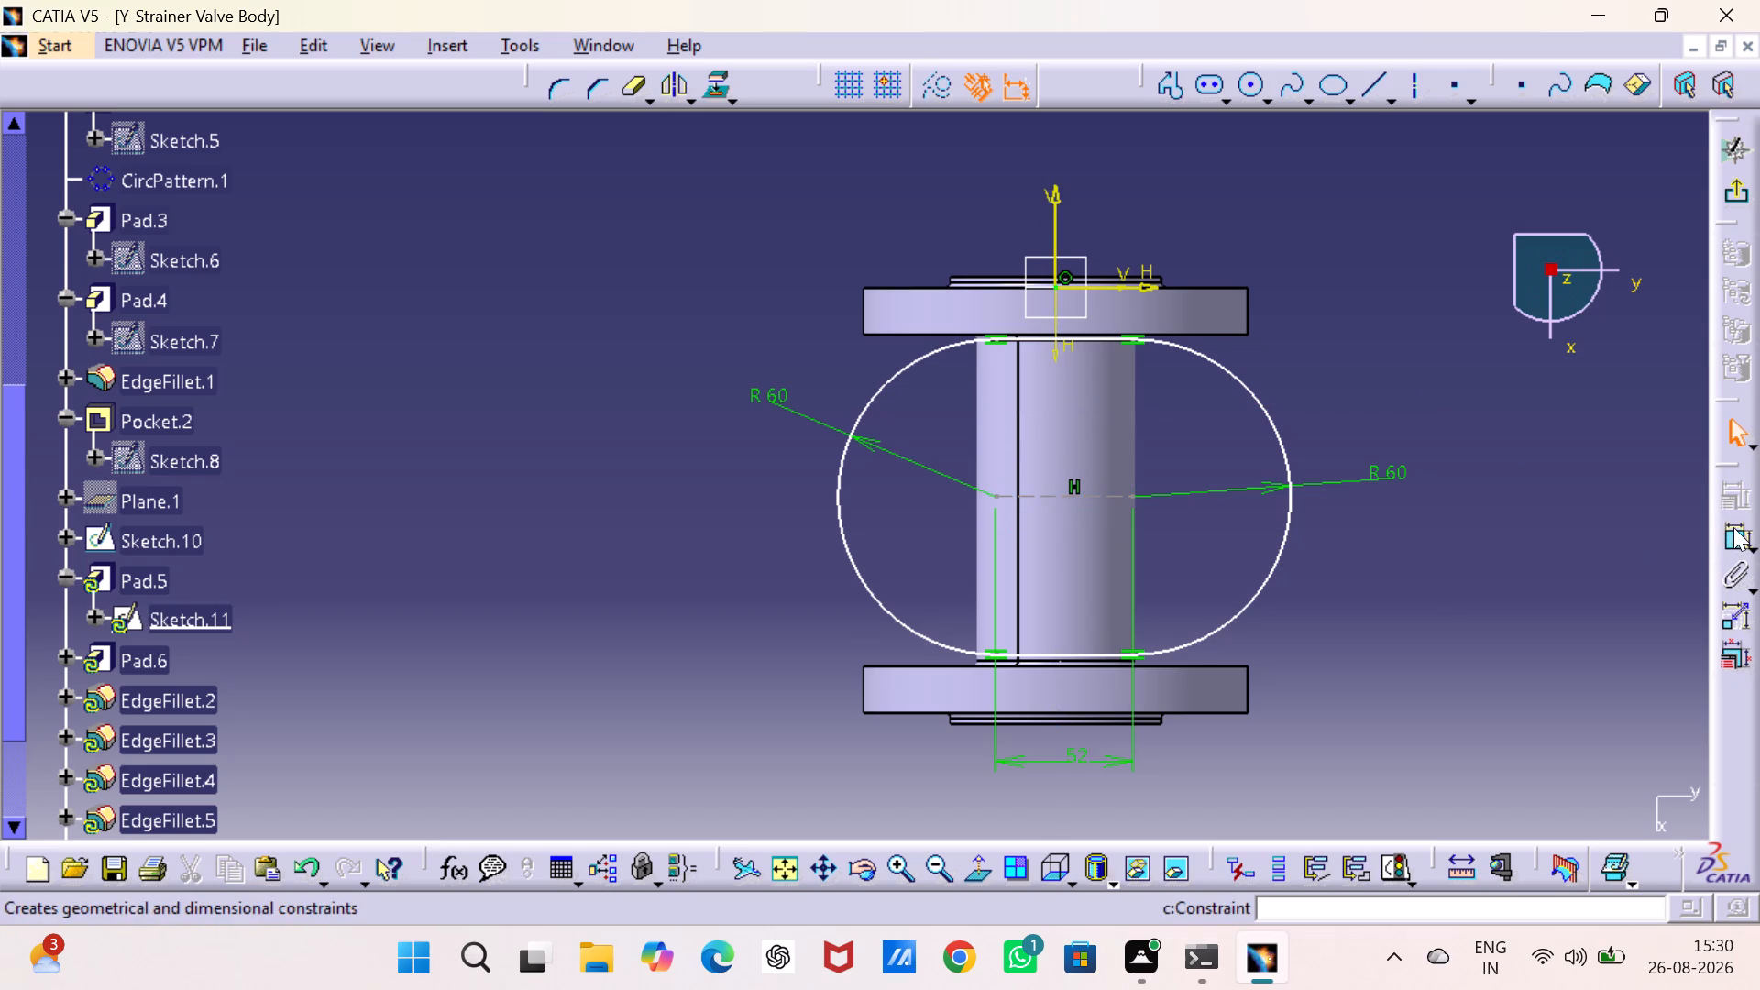
Dimension the horizontal distance from the sketch origin to the elongated hole's end arc on the positive H side.
drag(1733, 527, 1725, 528)
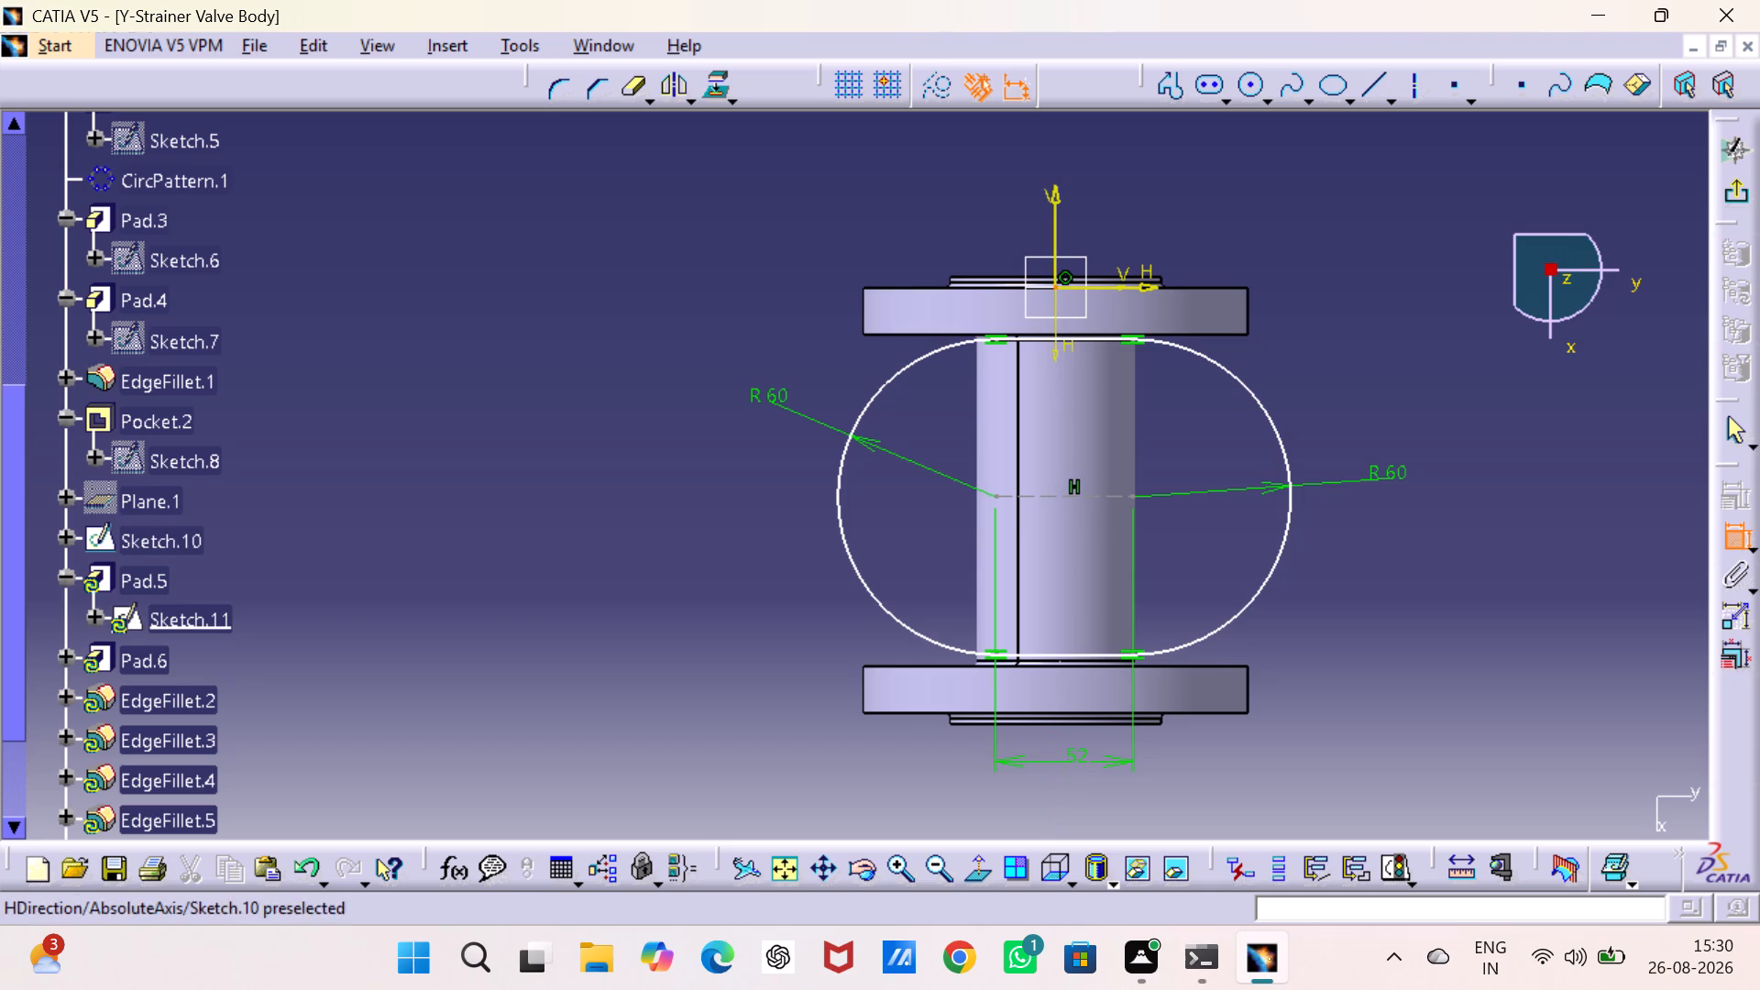
click(1053, 290)
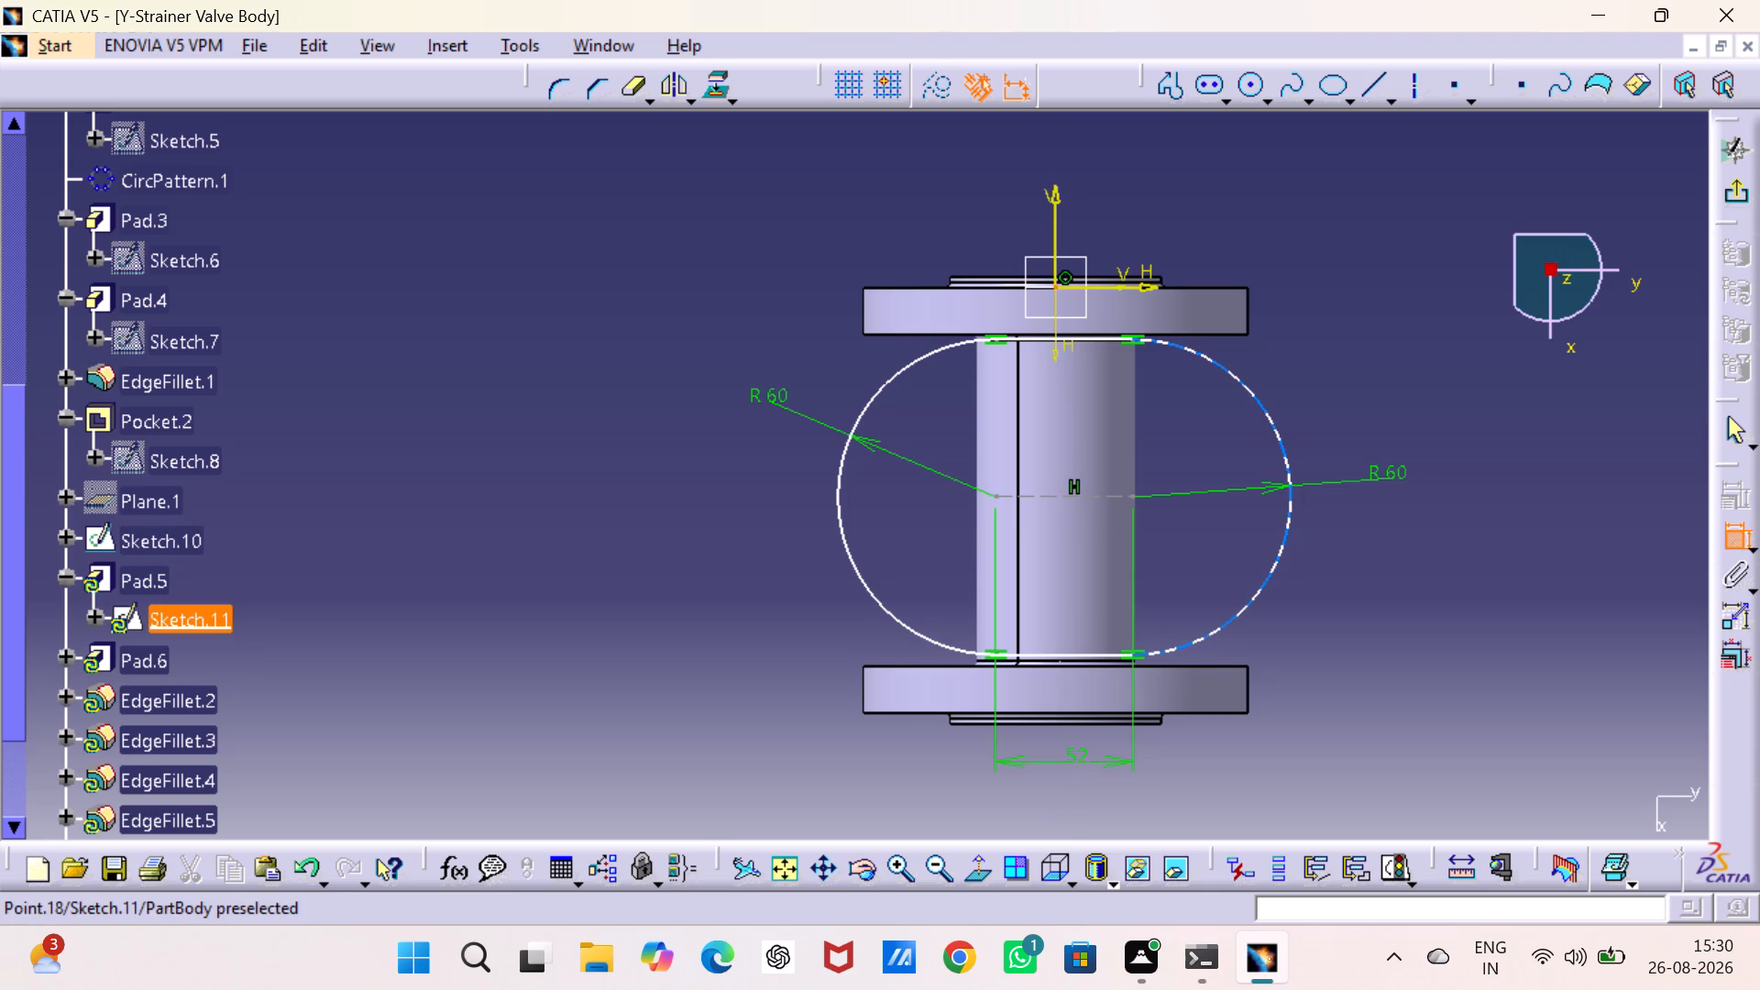
click(1138, 341)
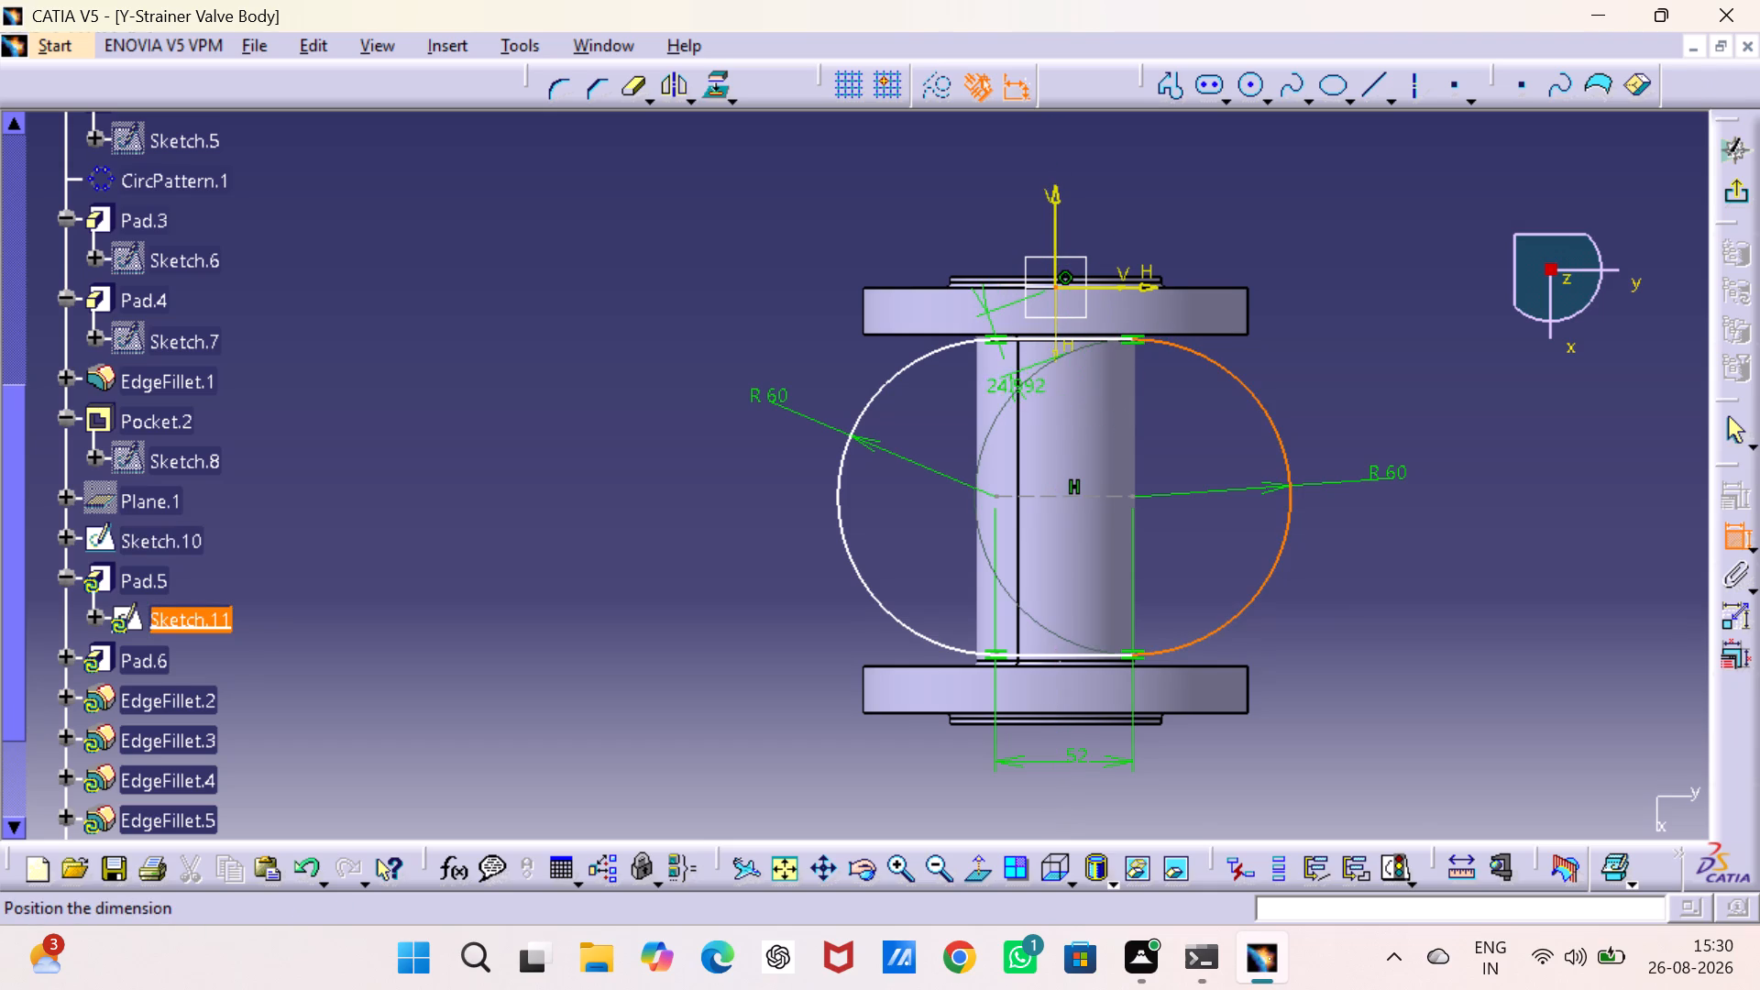
right_click(1010, 374)
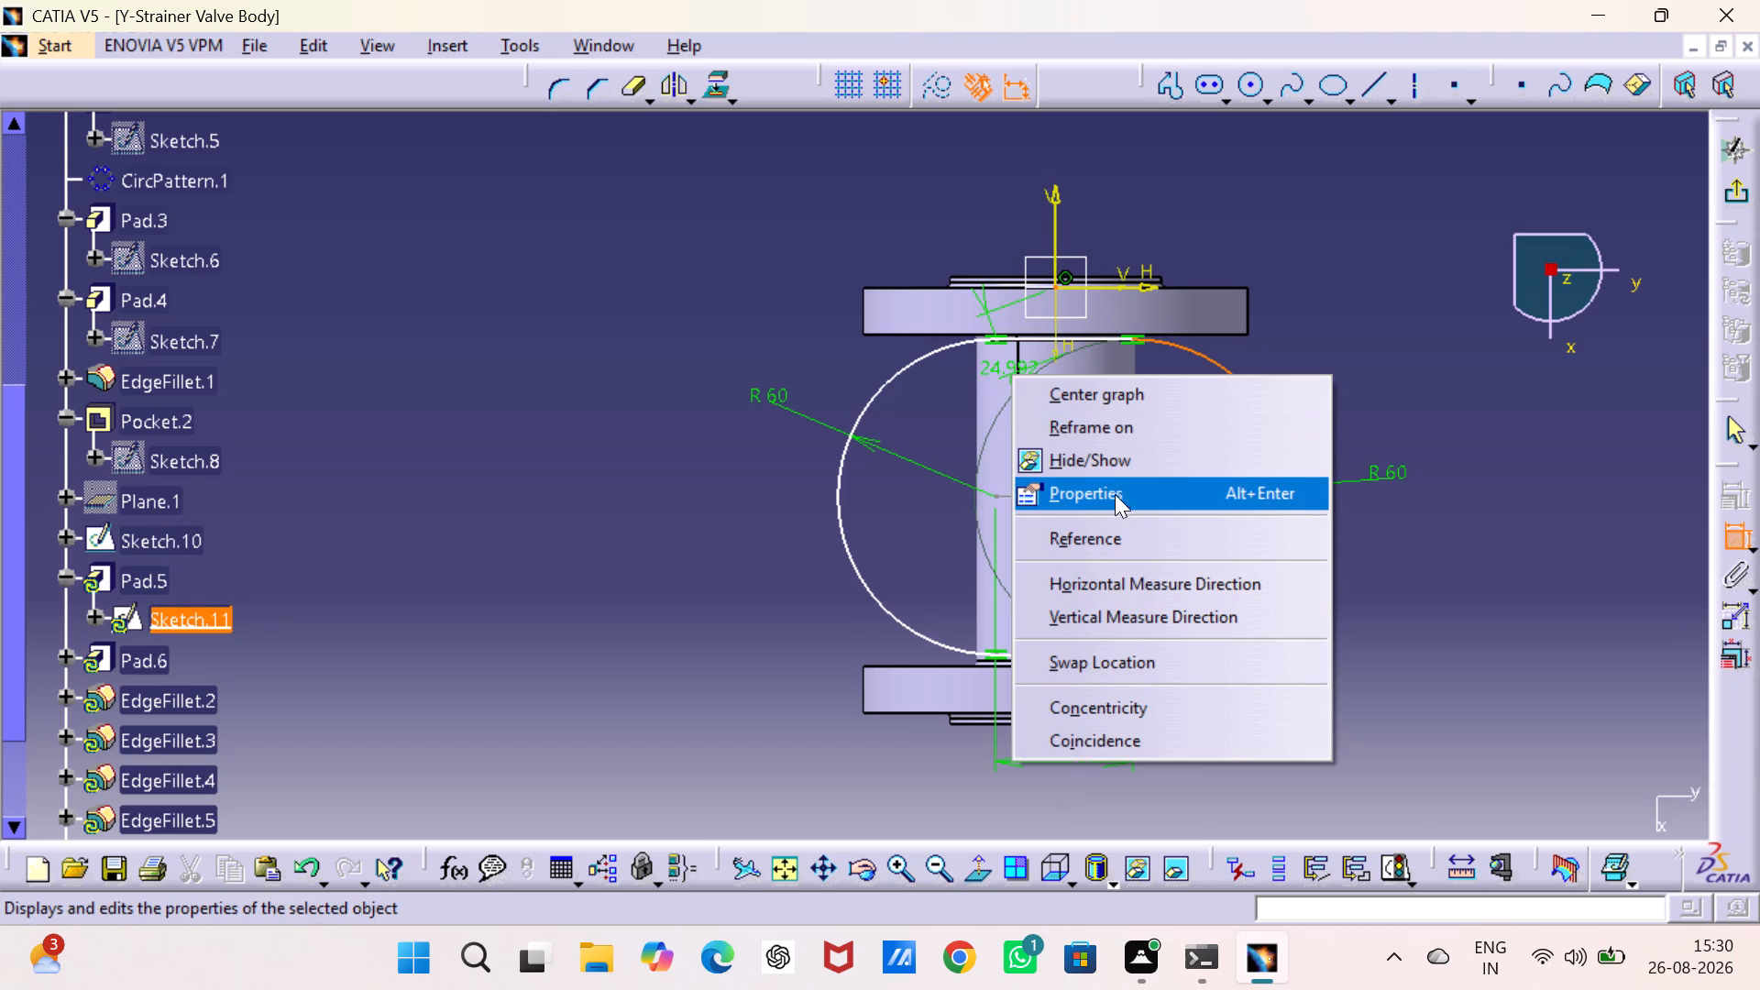
click(1136, 592)
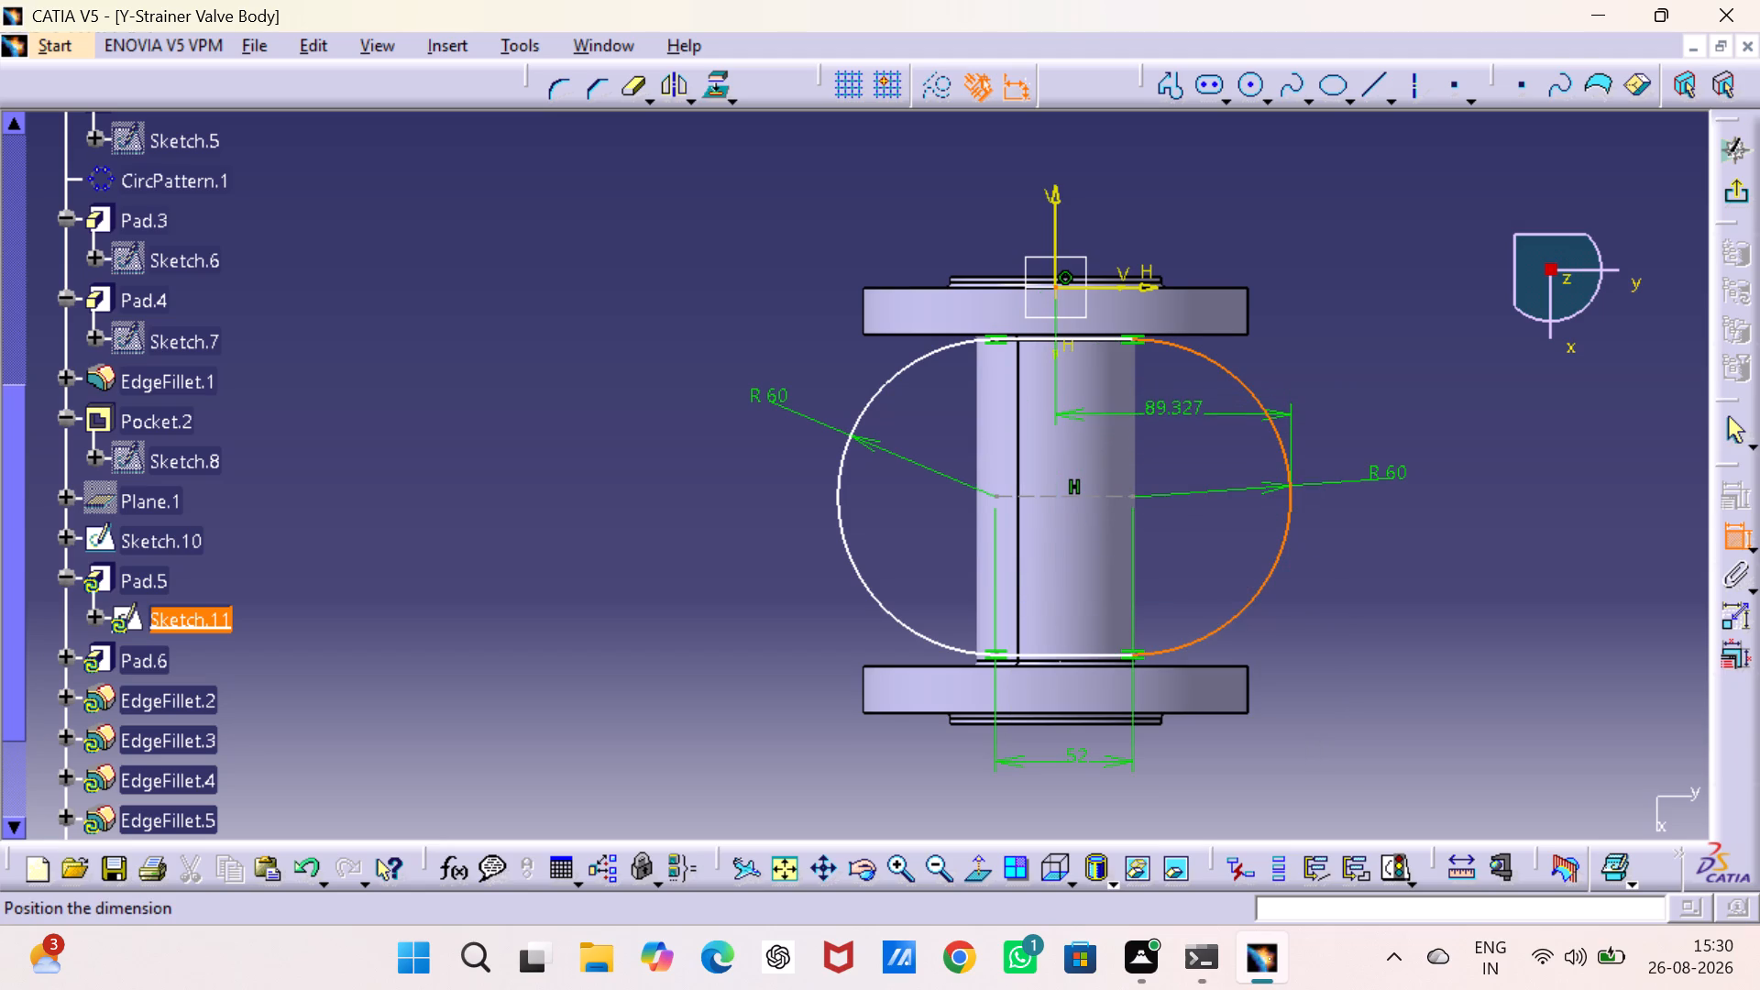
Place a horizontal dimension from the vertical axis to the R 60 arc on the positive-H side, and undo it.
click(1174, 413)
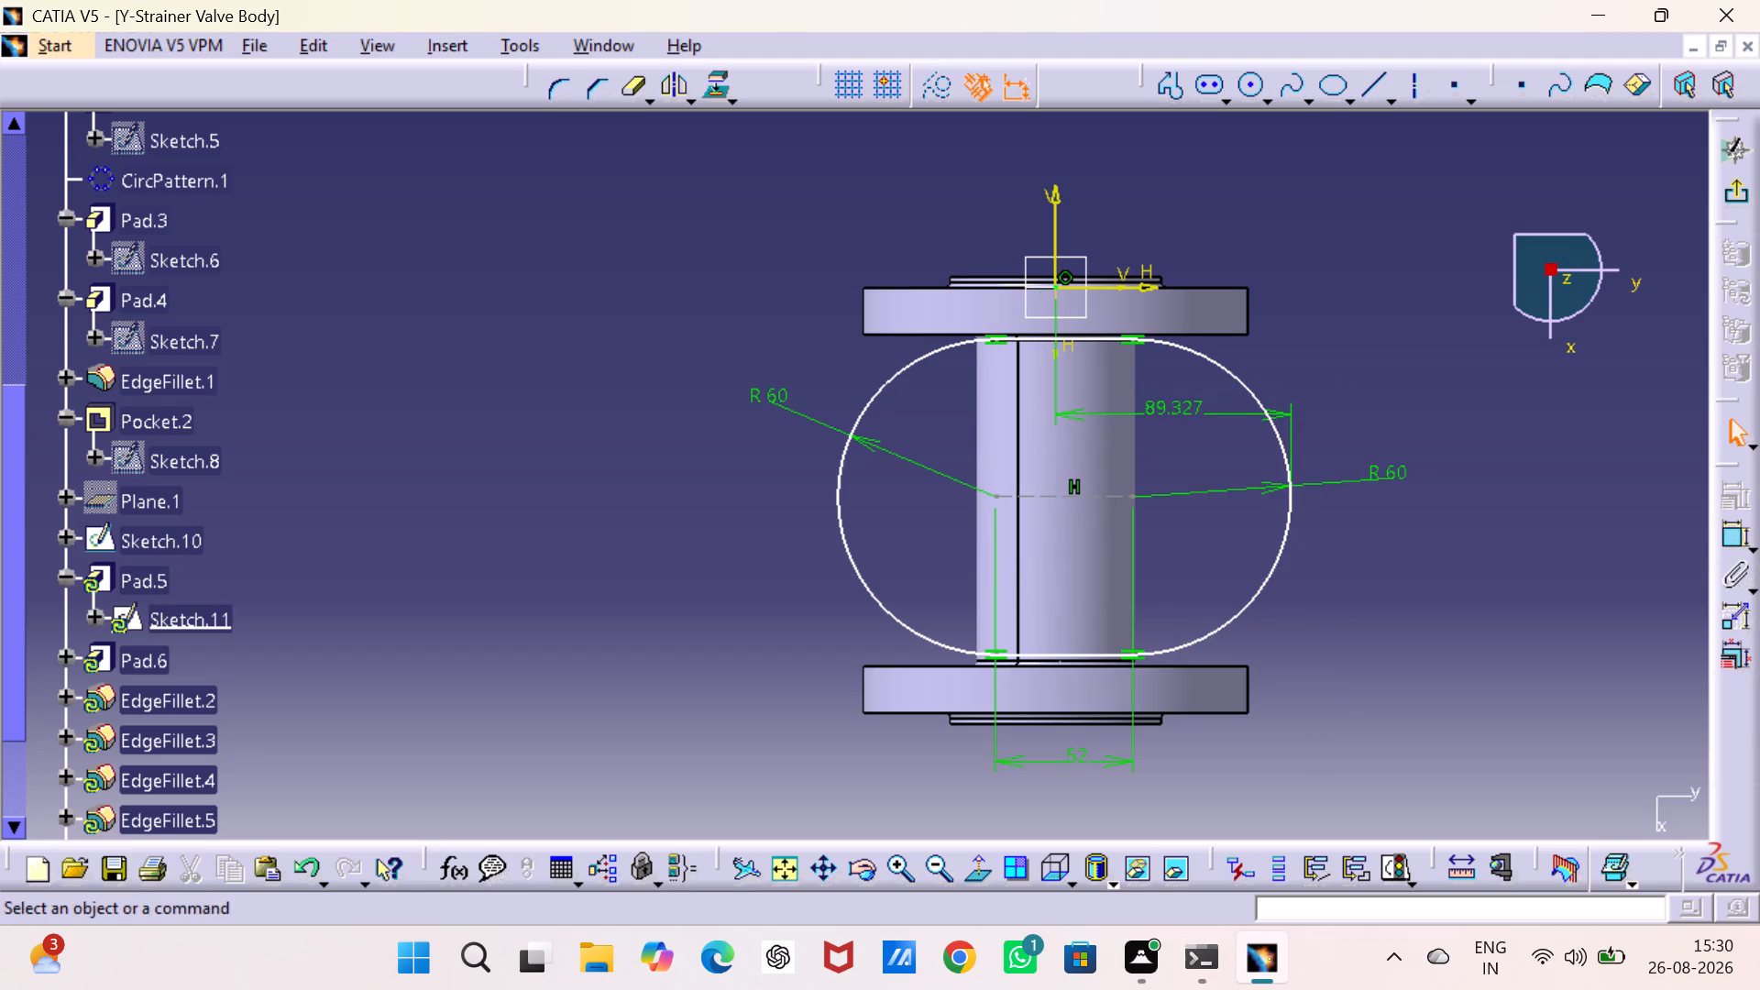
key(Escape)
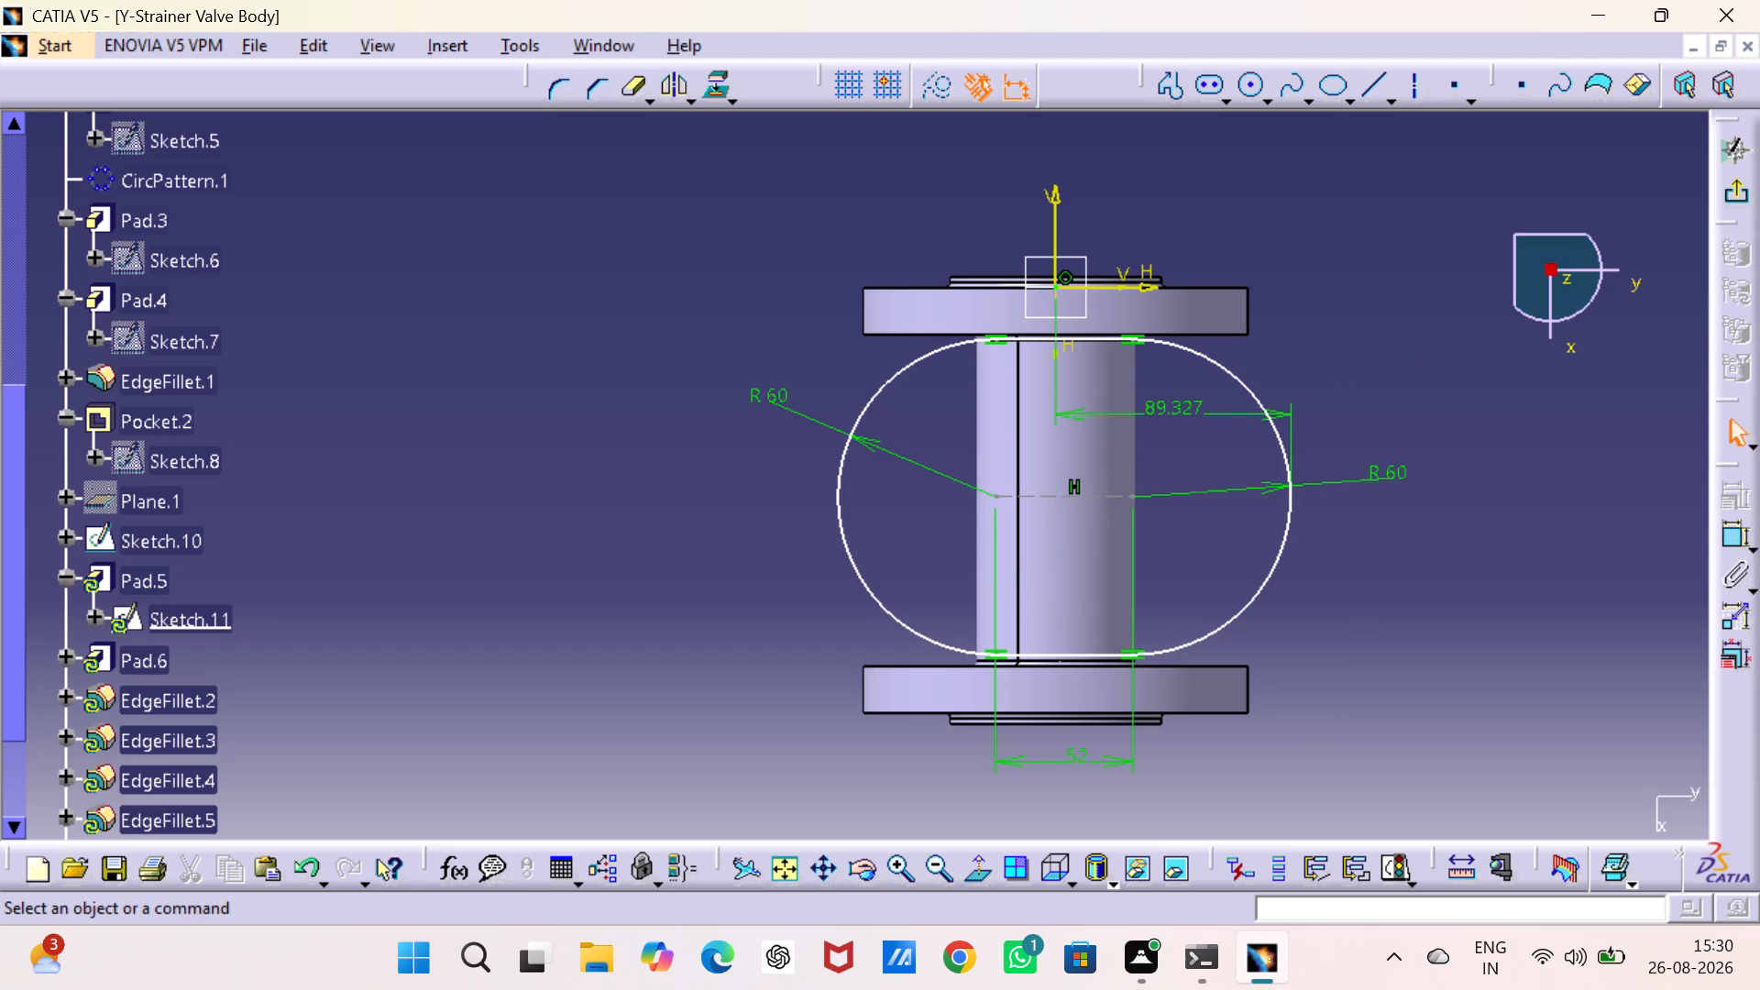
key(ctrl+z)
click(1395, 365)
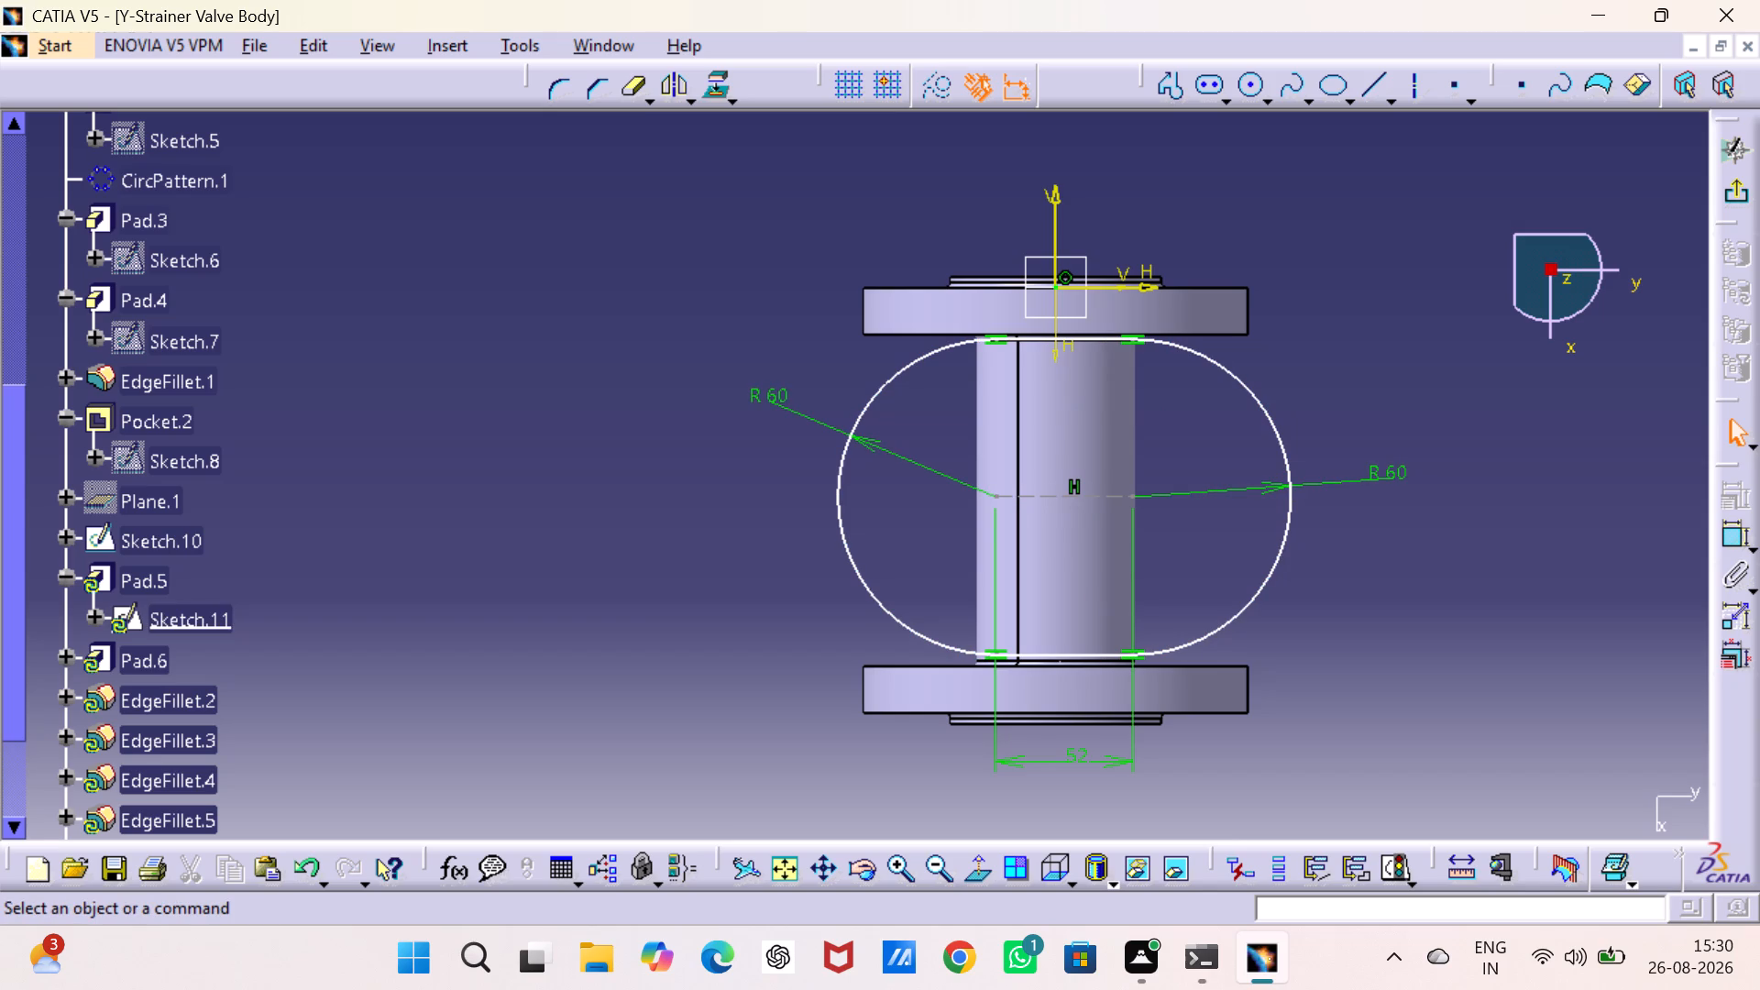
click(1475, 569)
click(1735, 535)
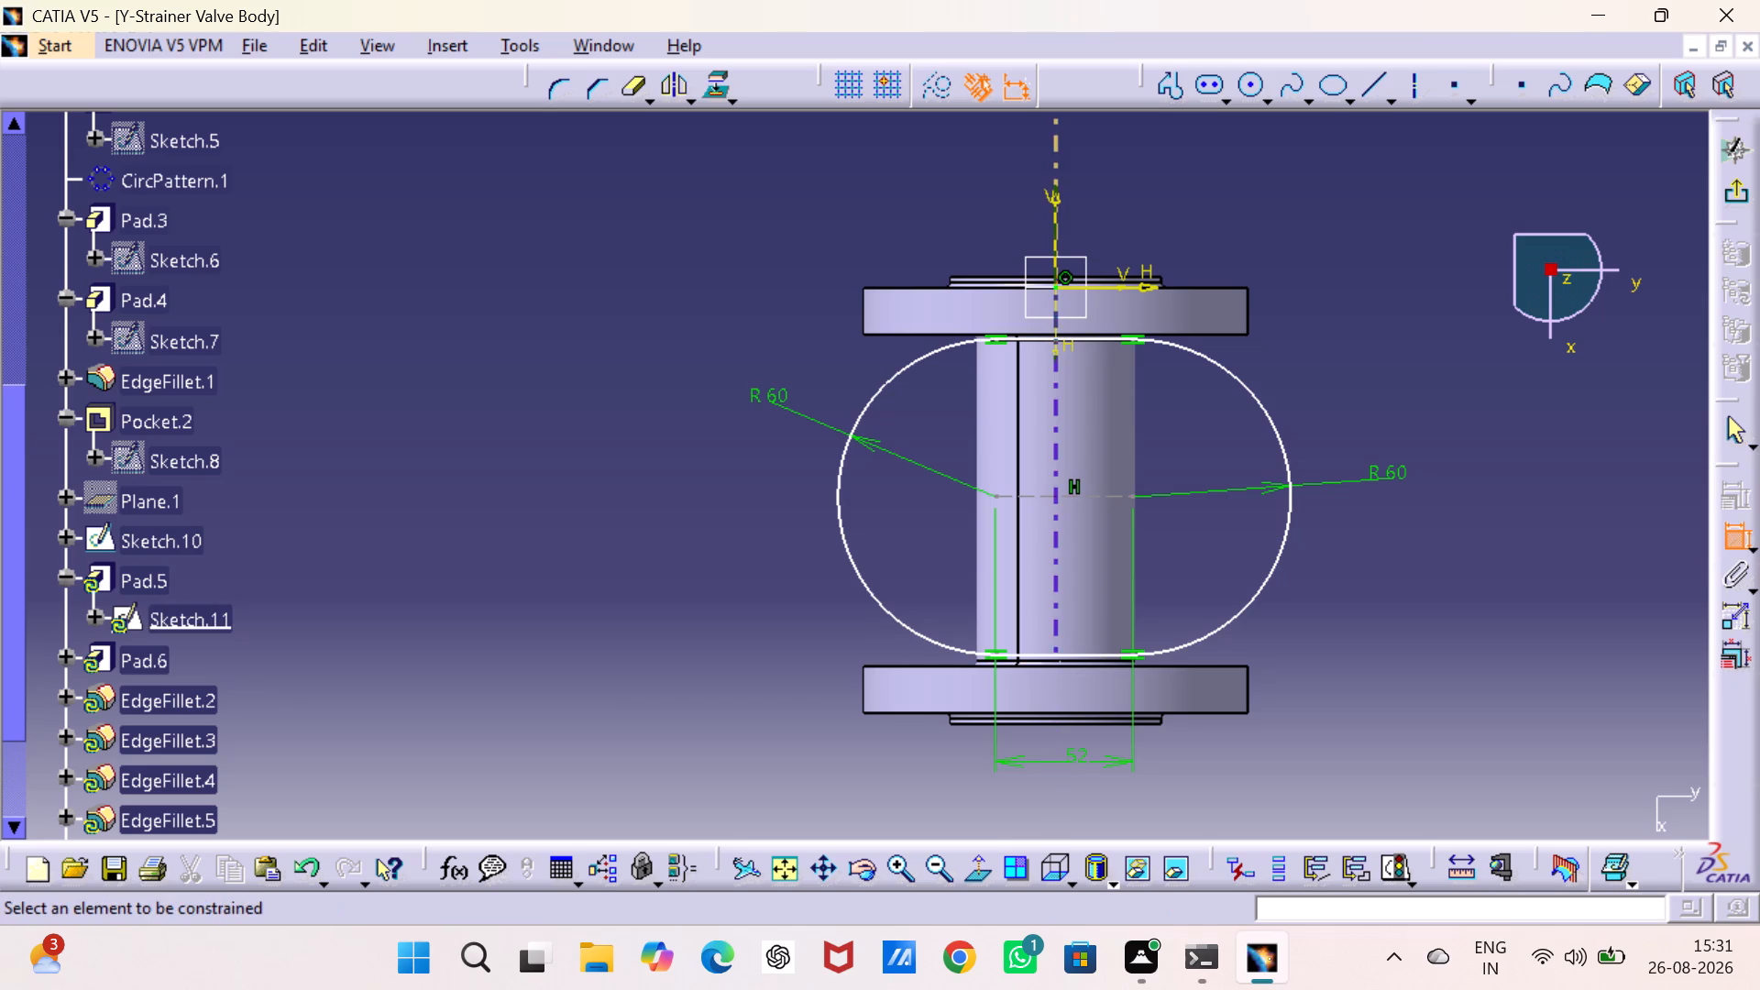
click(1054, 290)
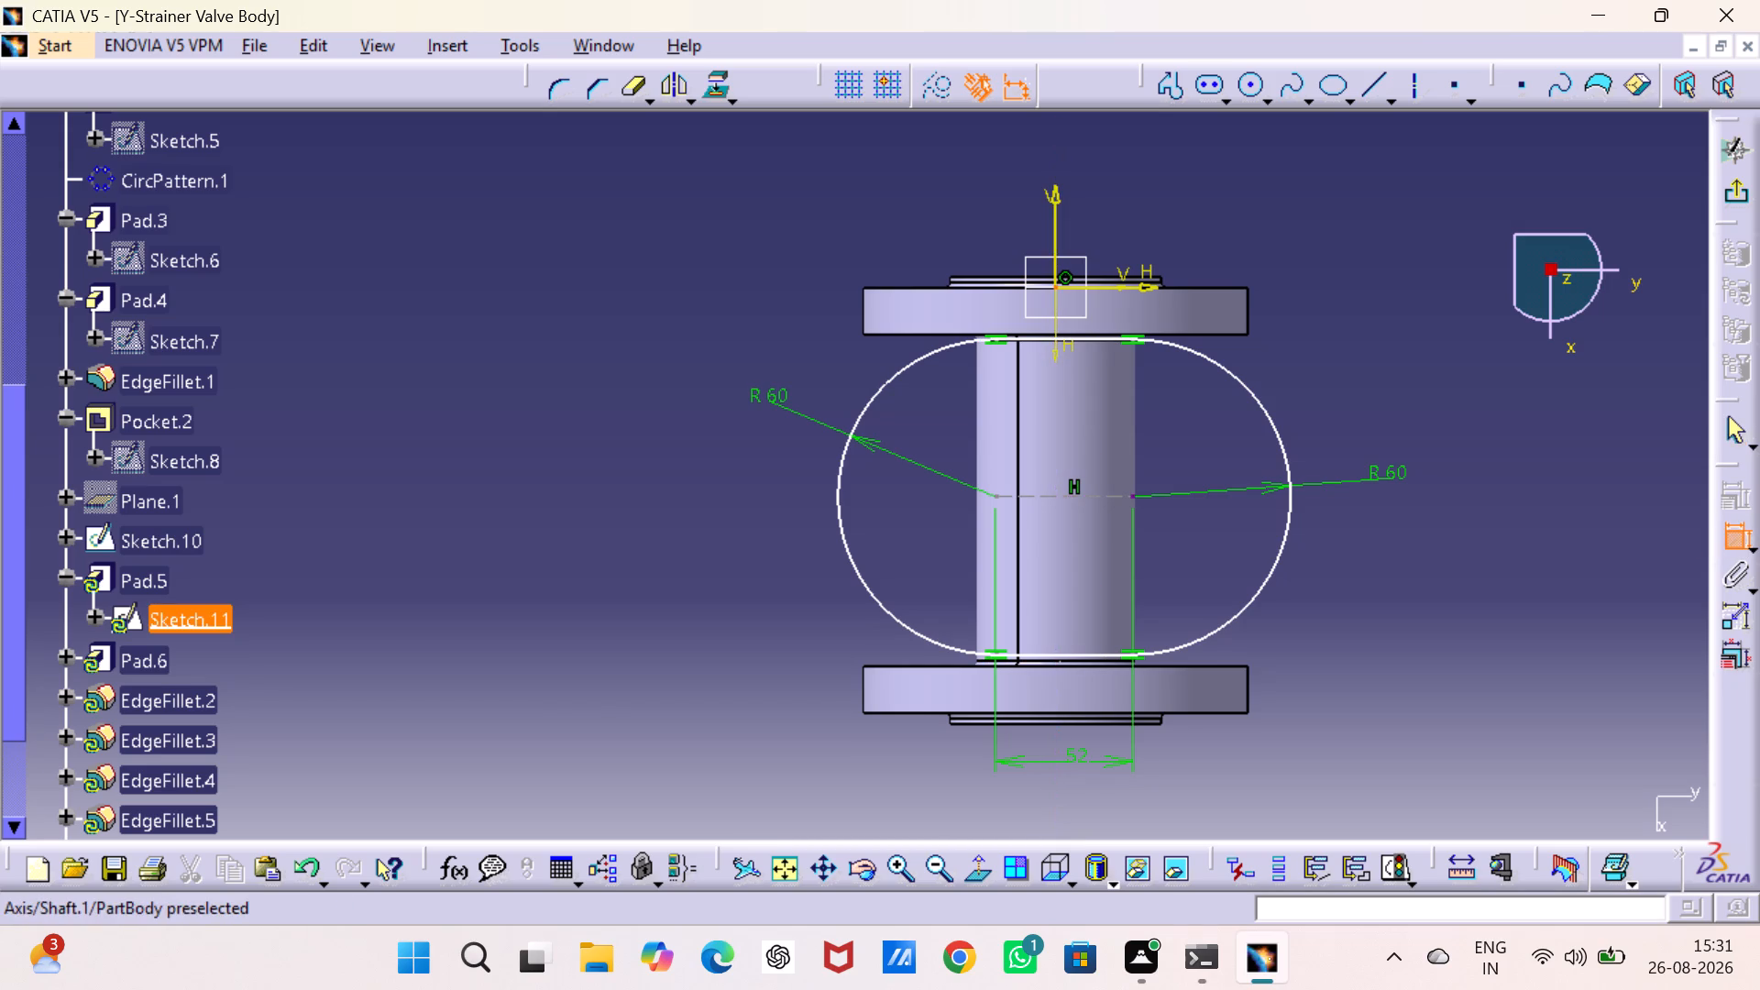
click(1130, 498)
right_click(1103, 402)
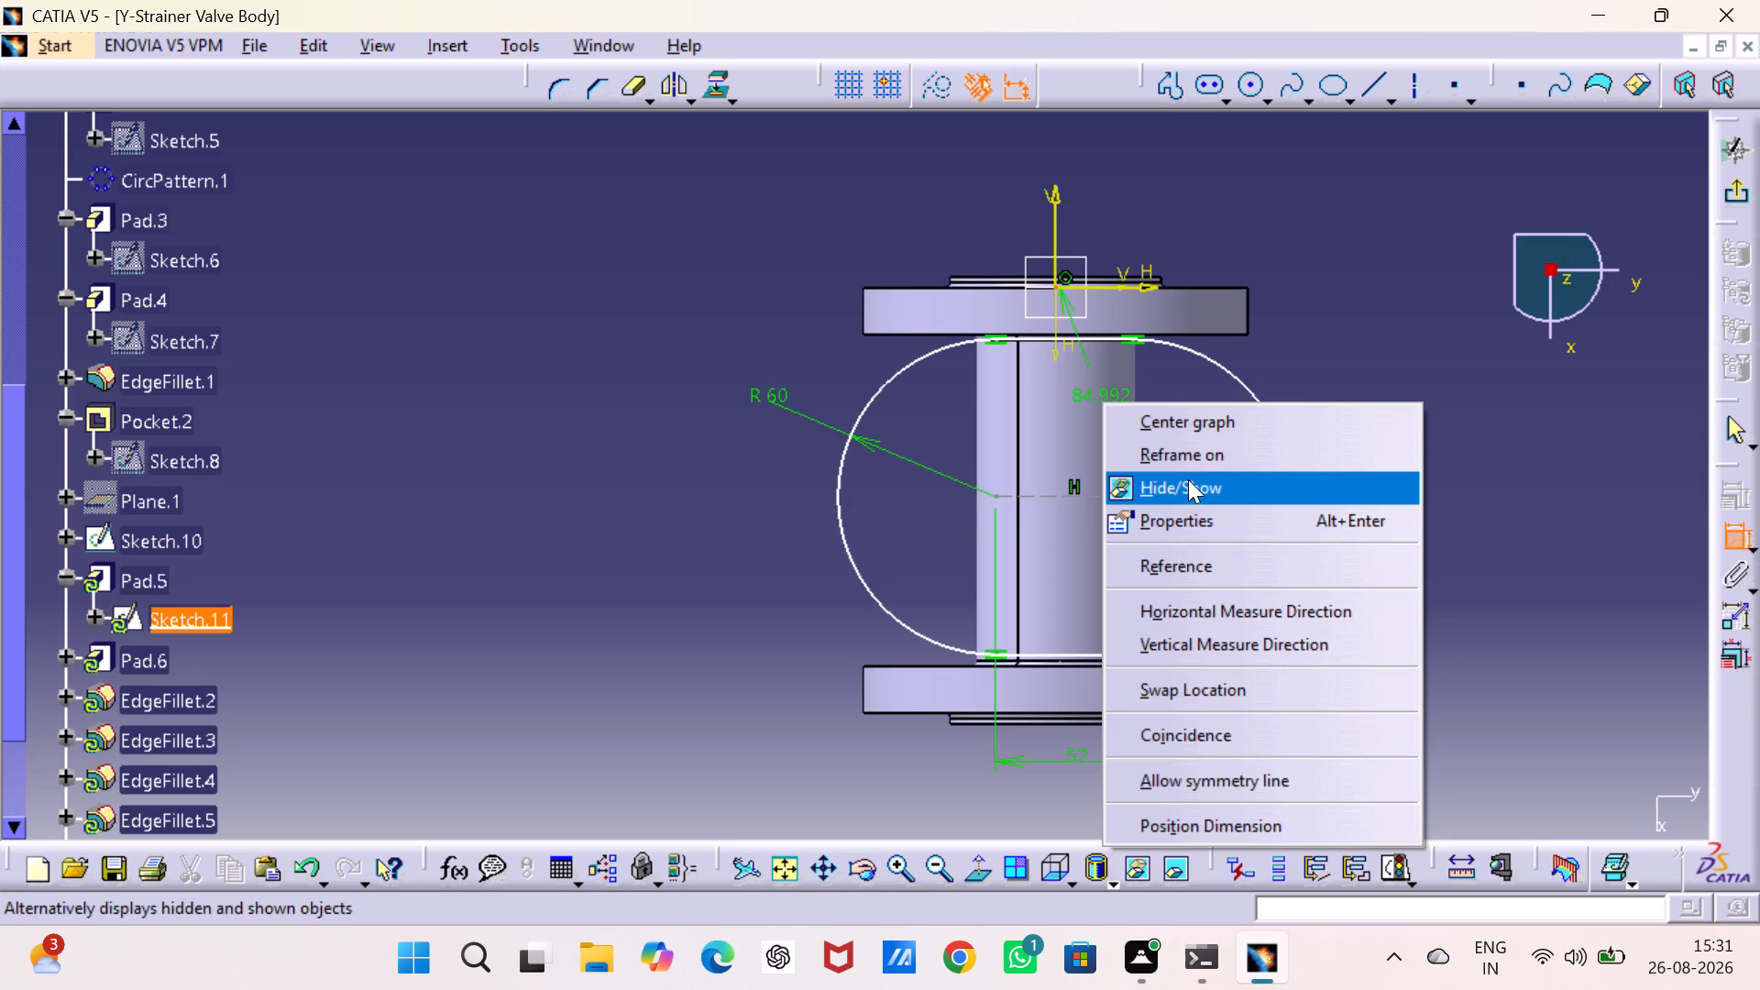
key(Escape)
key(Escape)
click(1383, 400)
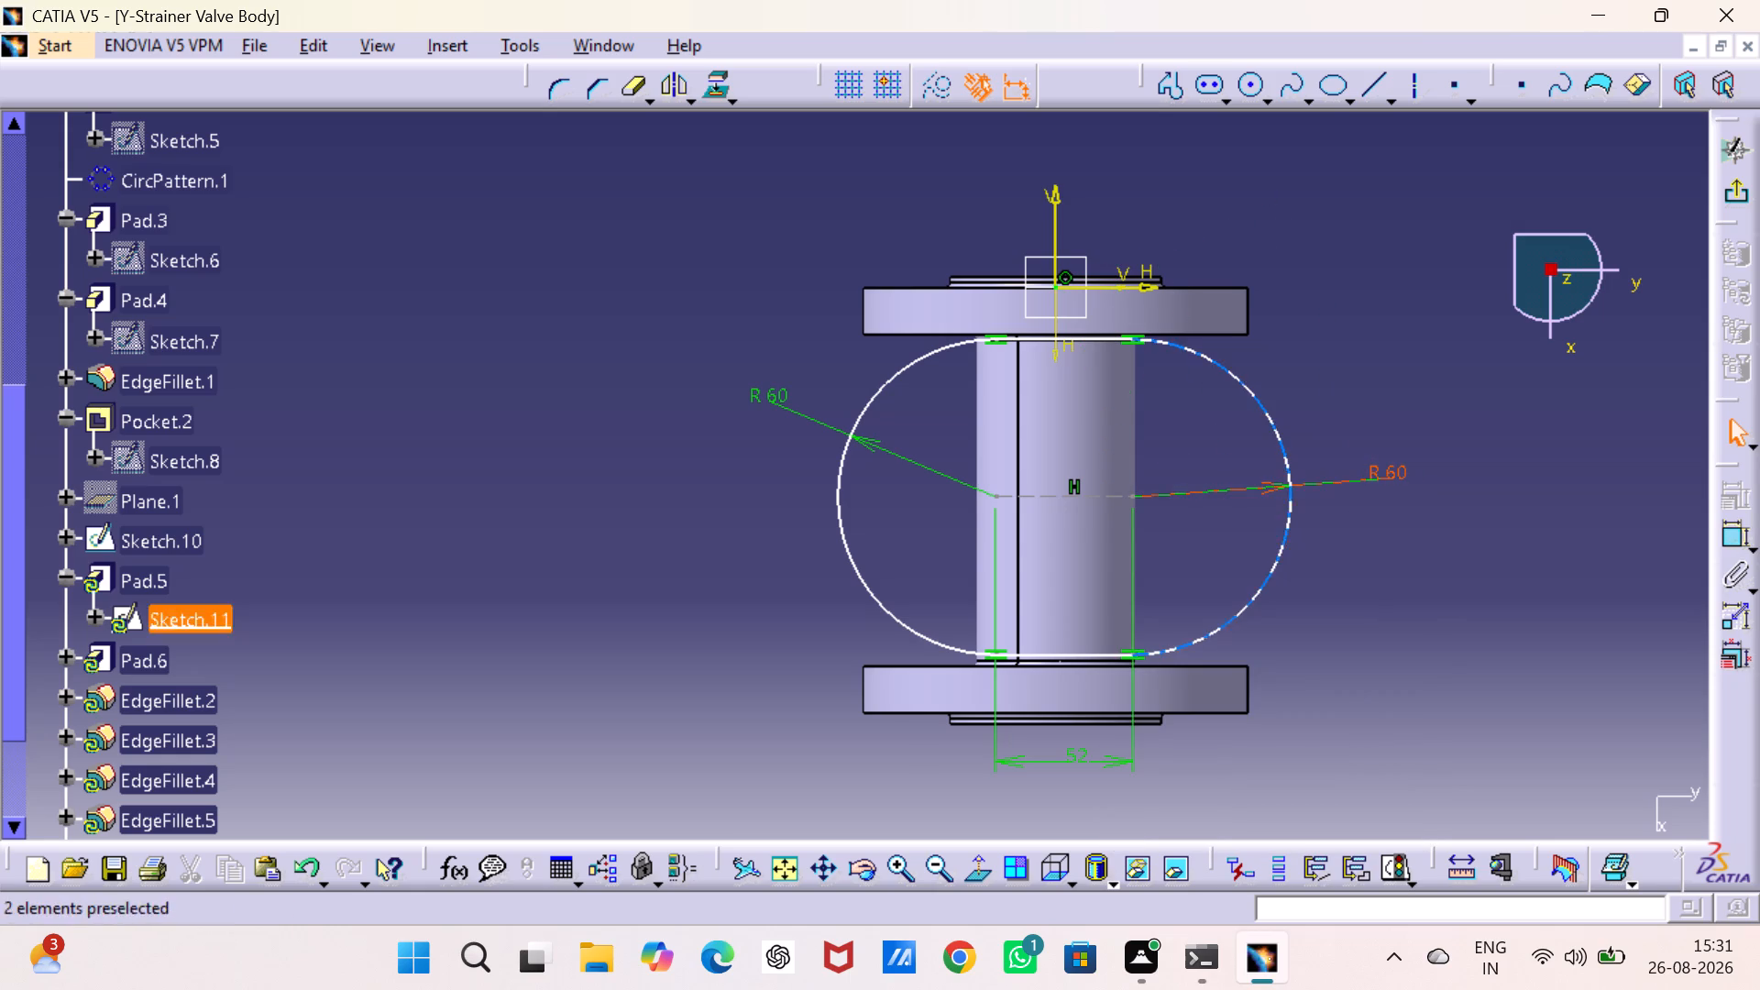
Constrain the centre points of the two R 60 arcs with symmetry about the sketch's vertical axis.
click(1130, 492)
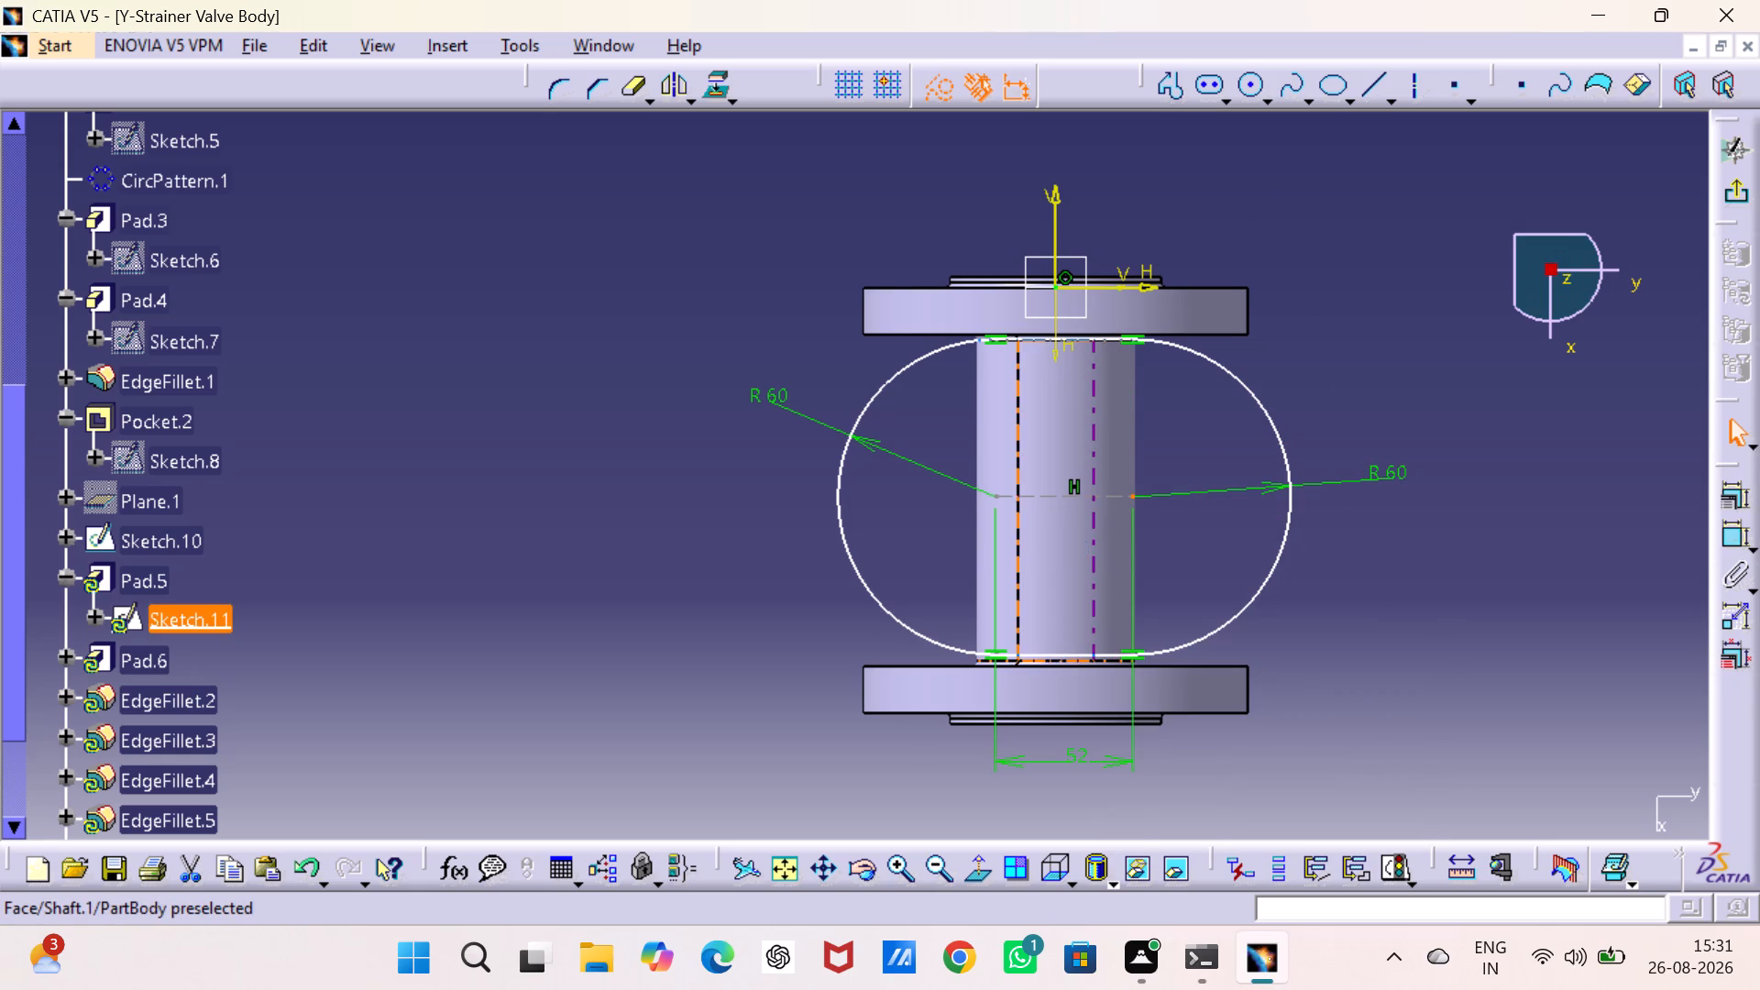
ctrl+click(995, 497)
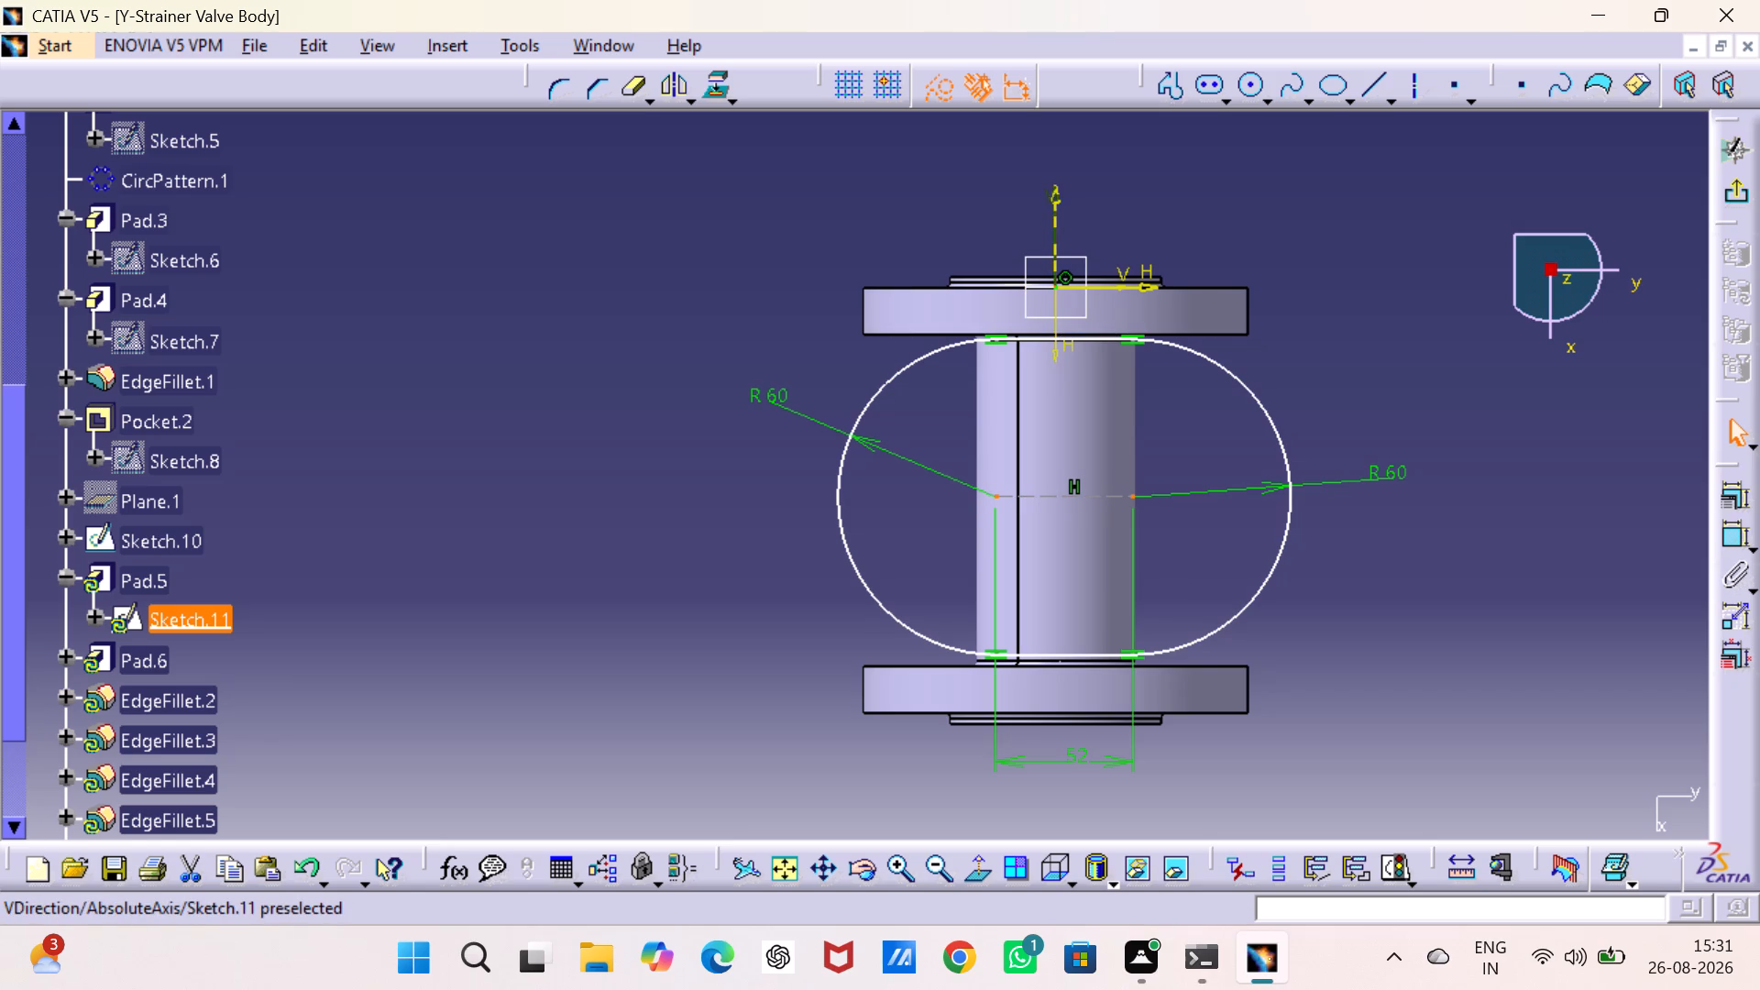
ctrl+click(1050, 238)
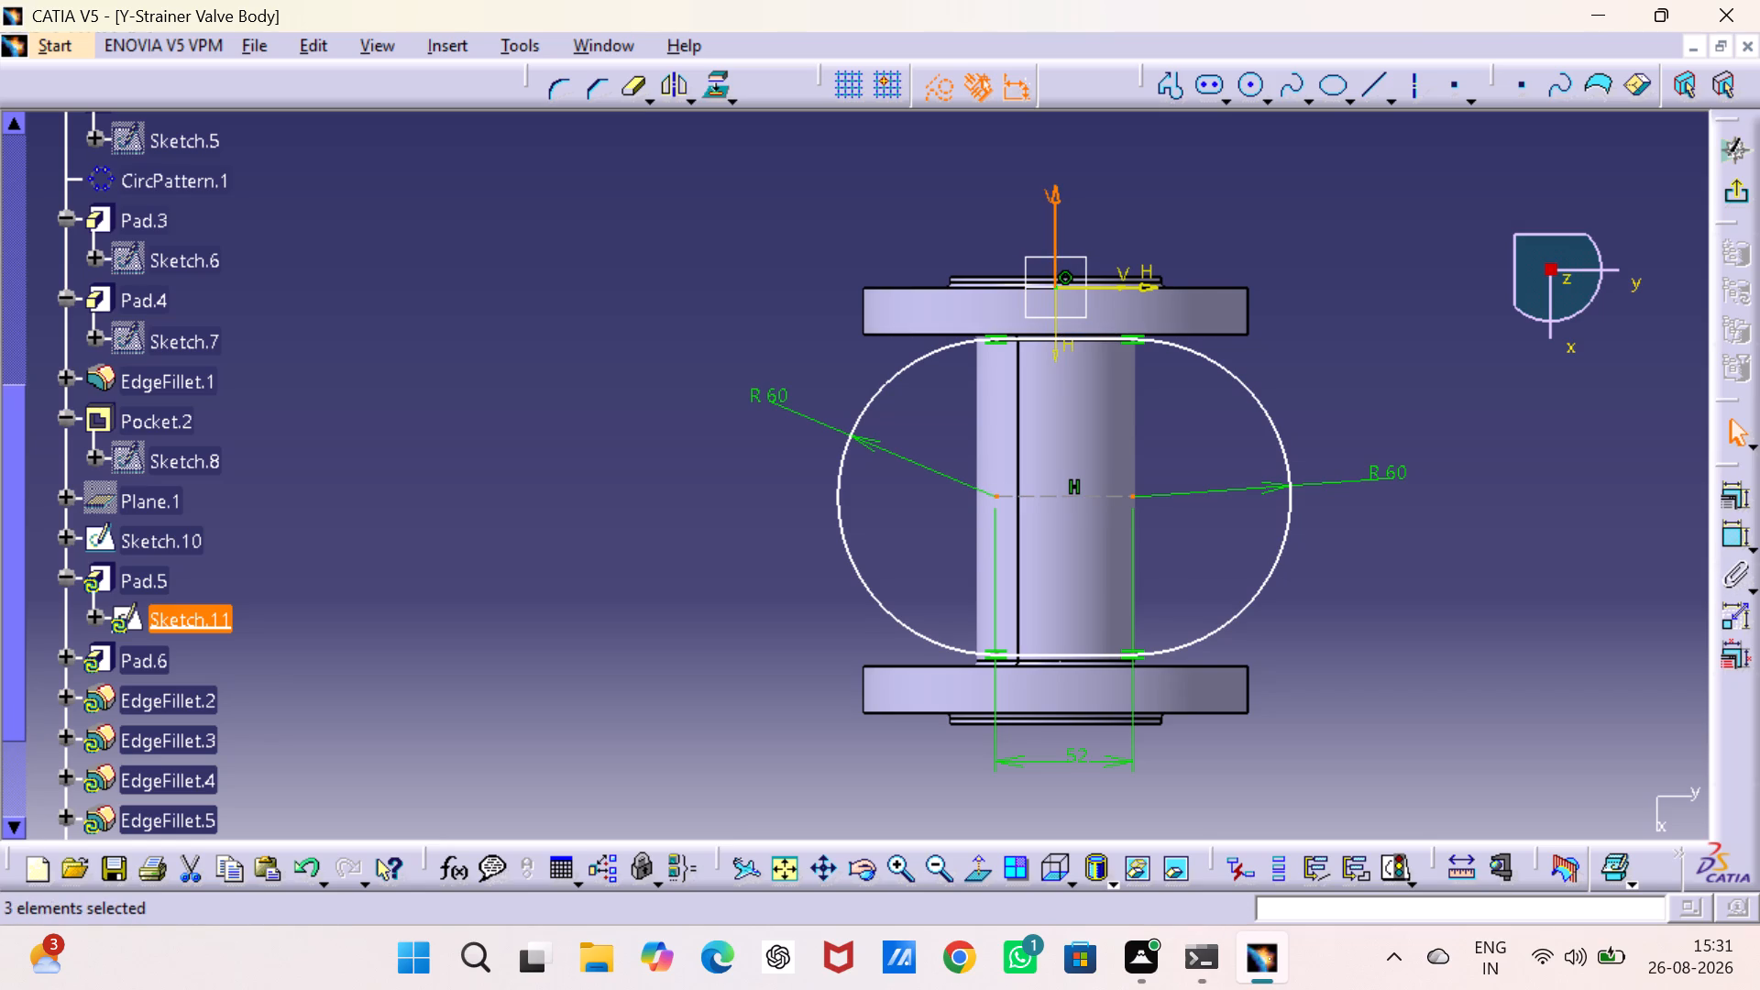
click(1735, 498)
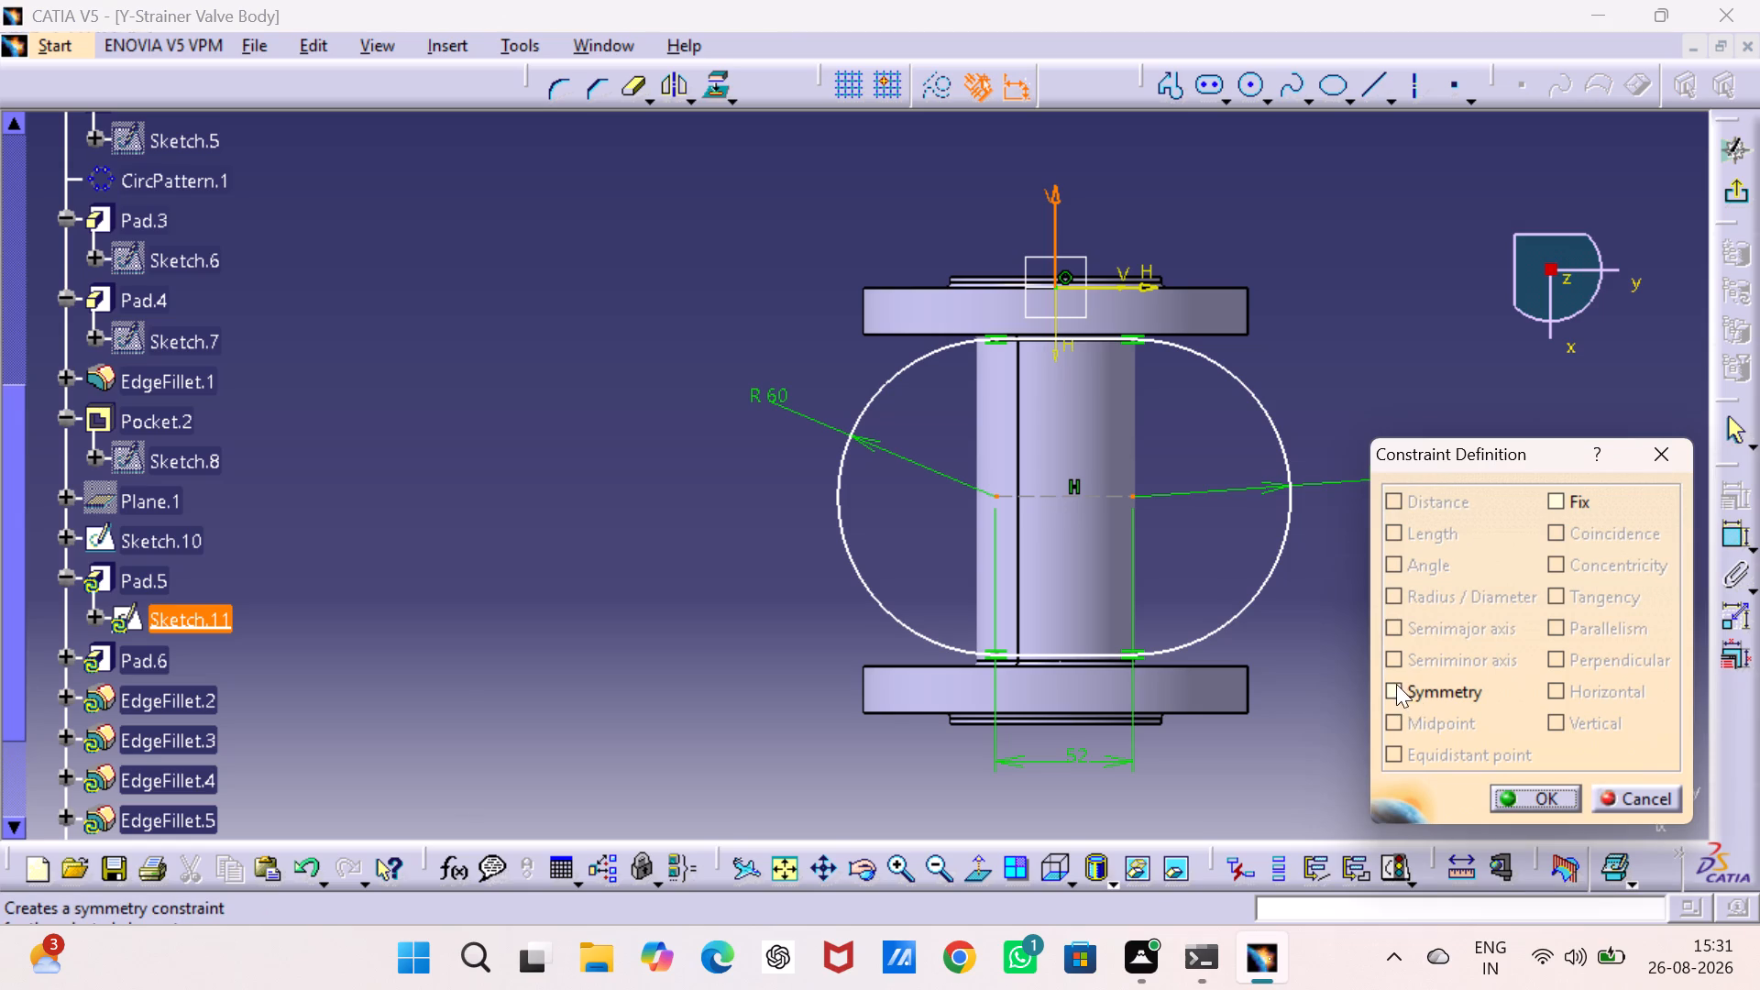
click(1396, 684)
click(1545, 794)
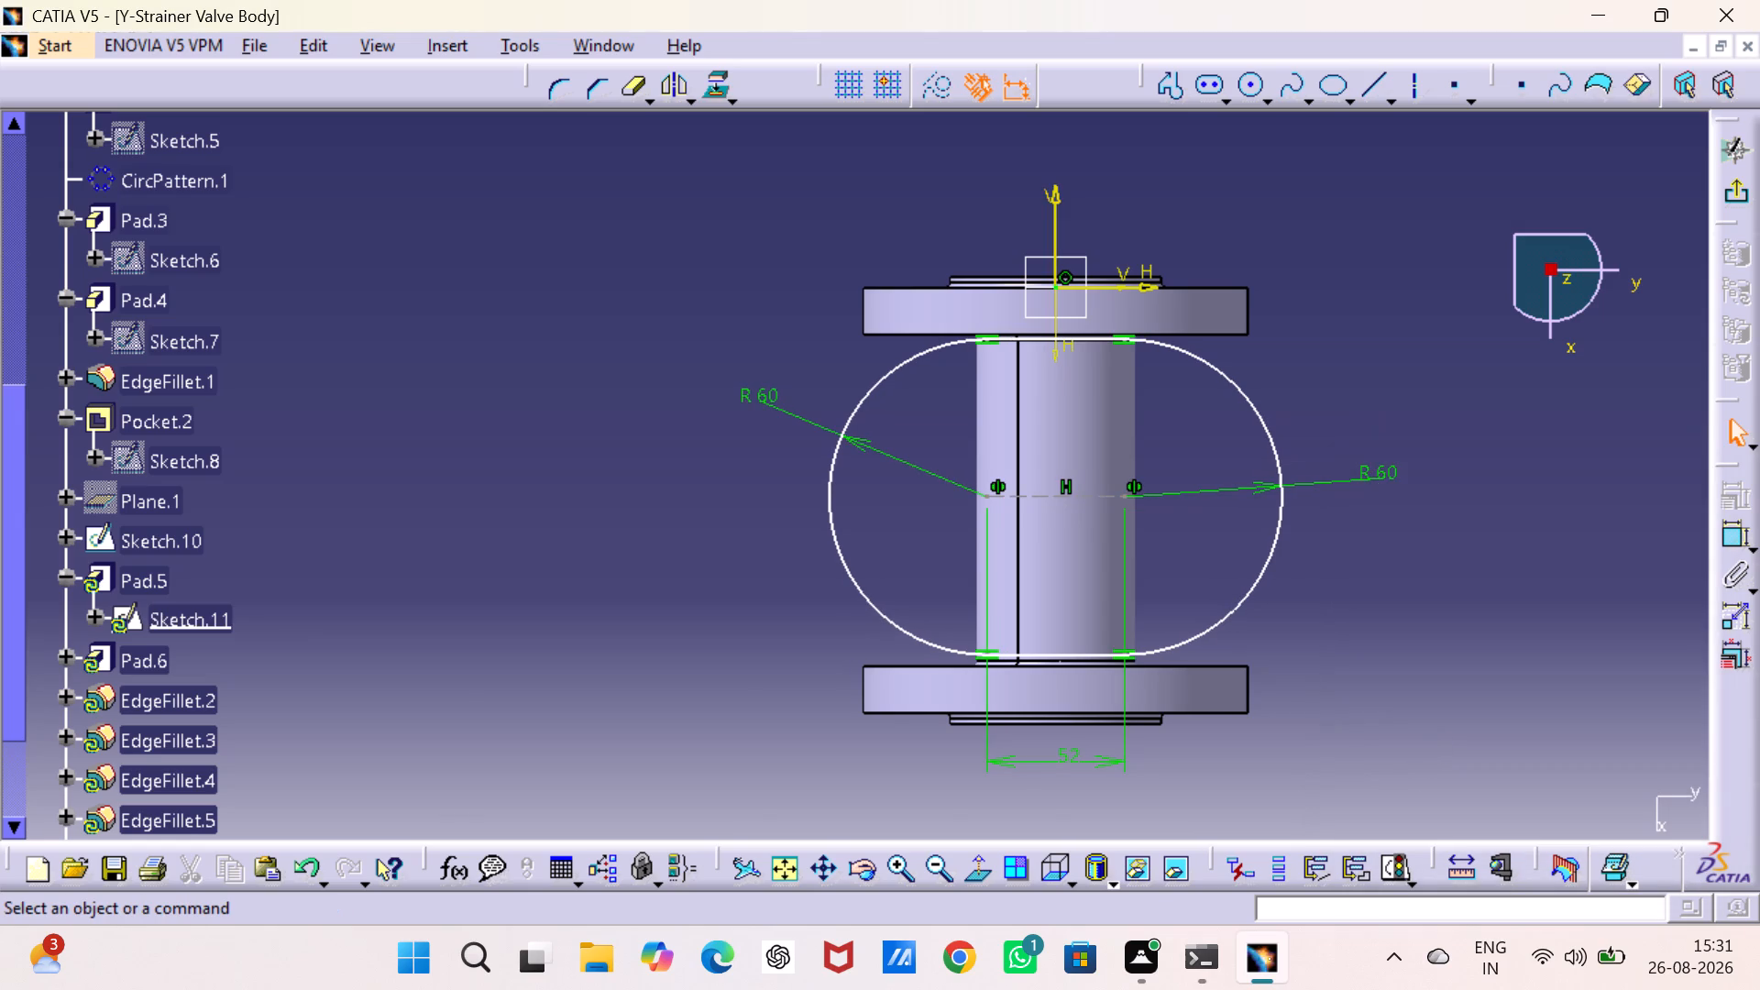
click(1420, 669)
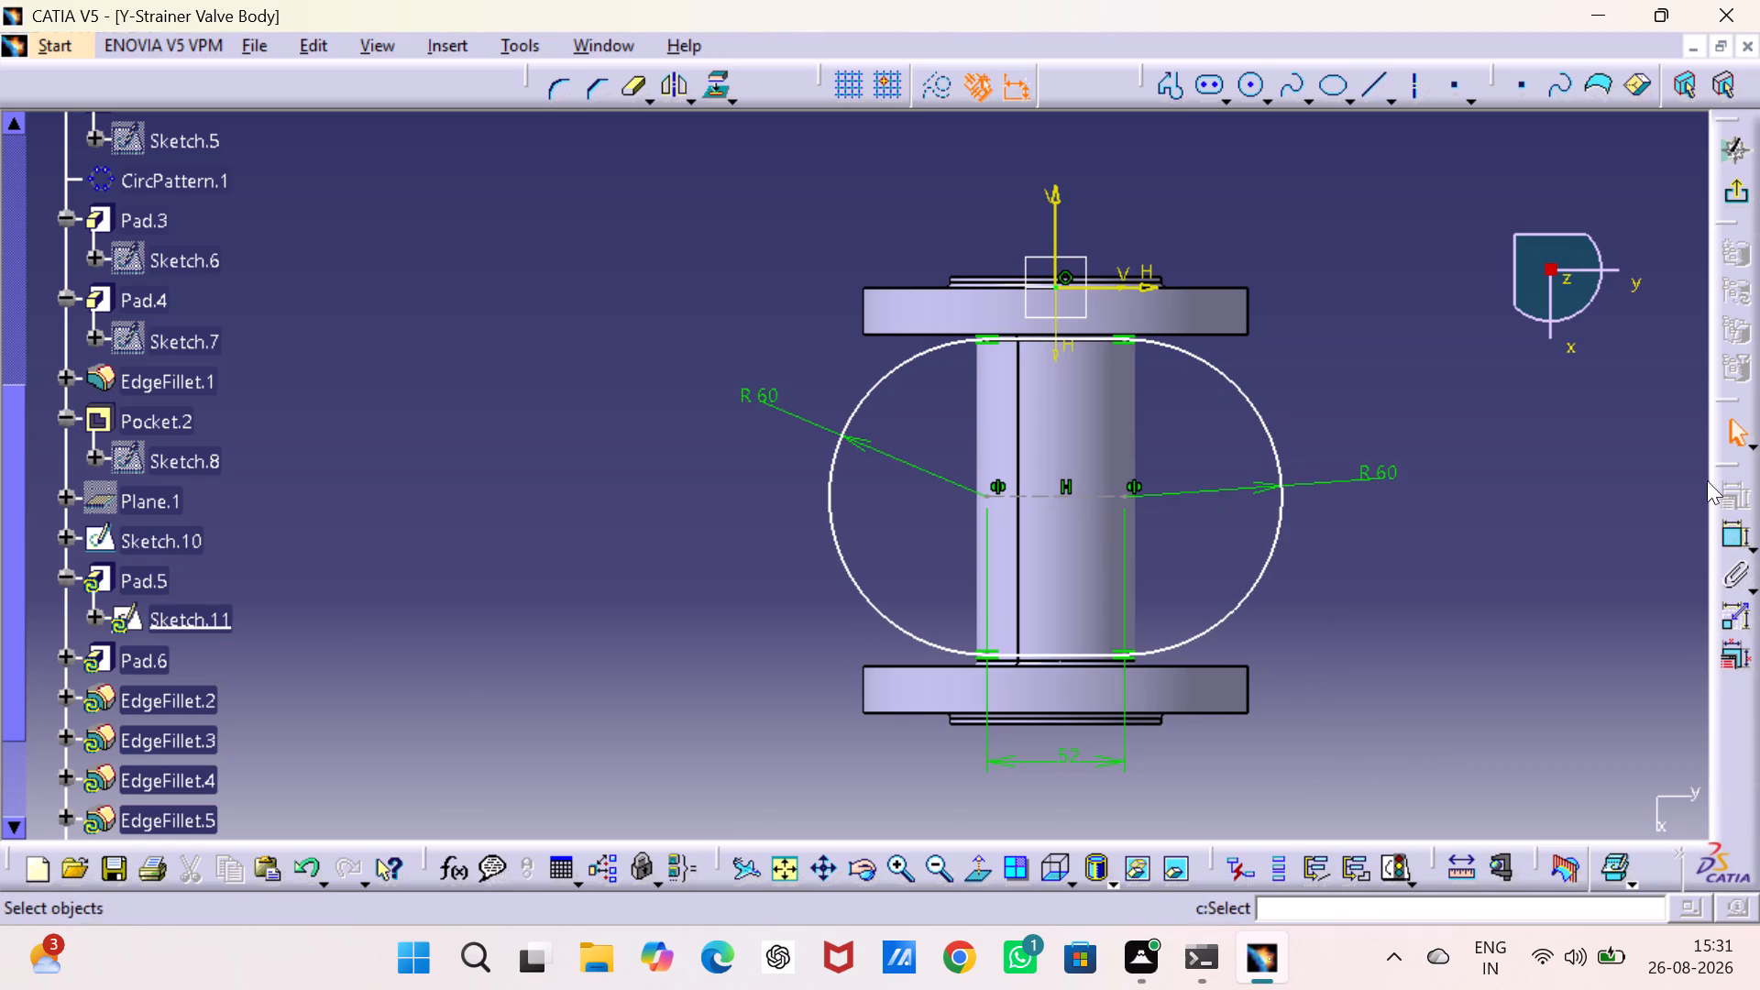
Dimension the vertical distance from the origin to the centre of the positive-H R 60 arc and set it to 81 mm.
double_click(1729, 533)
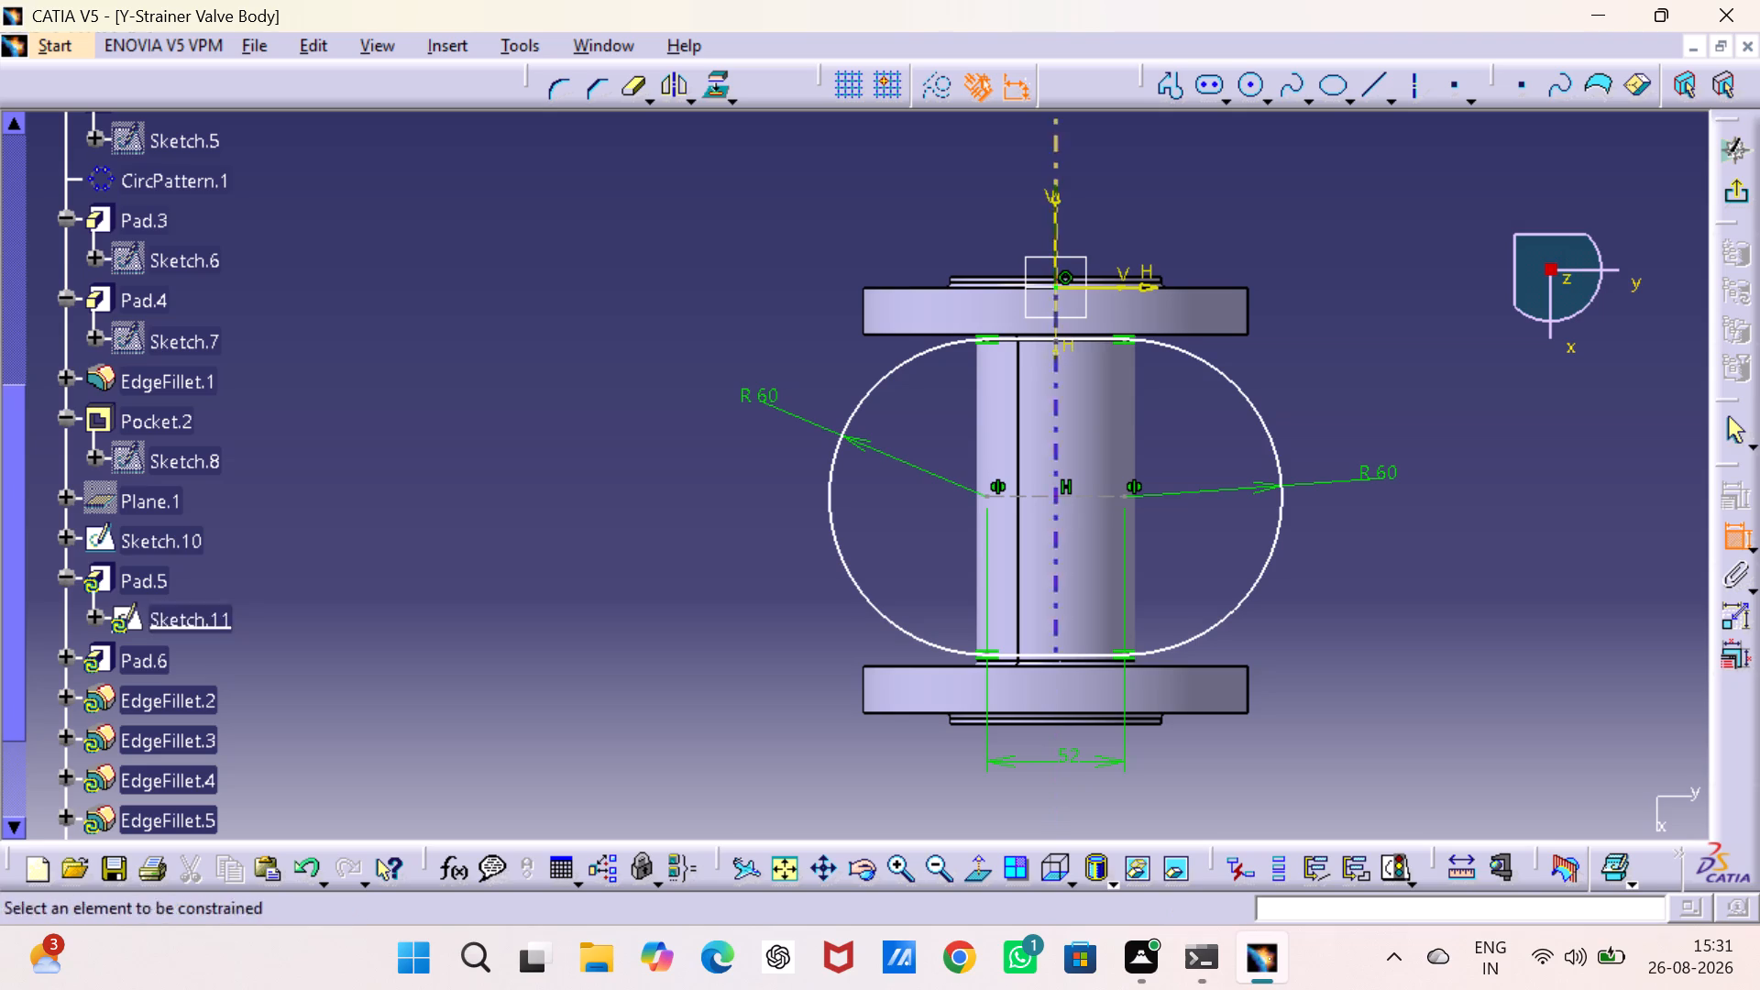
click(1053, 285)
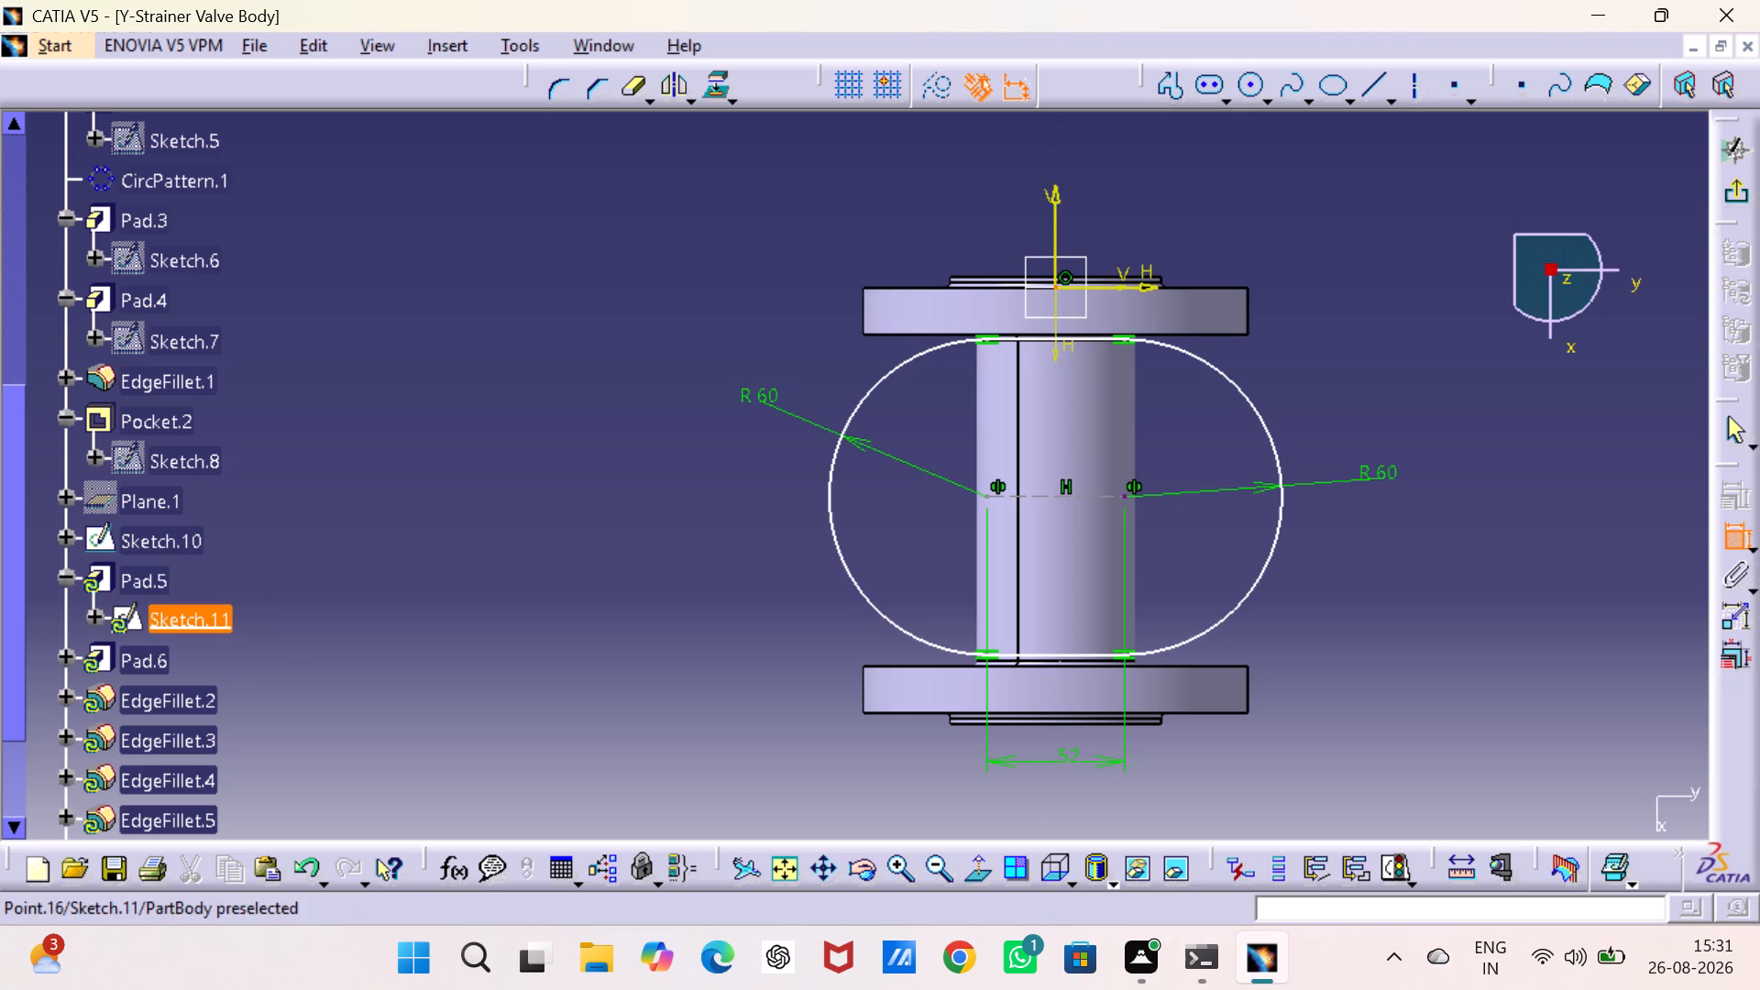
click(1125, 497)
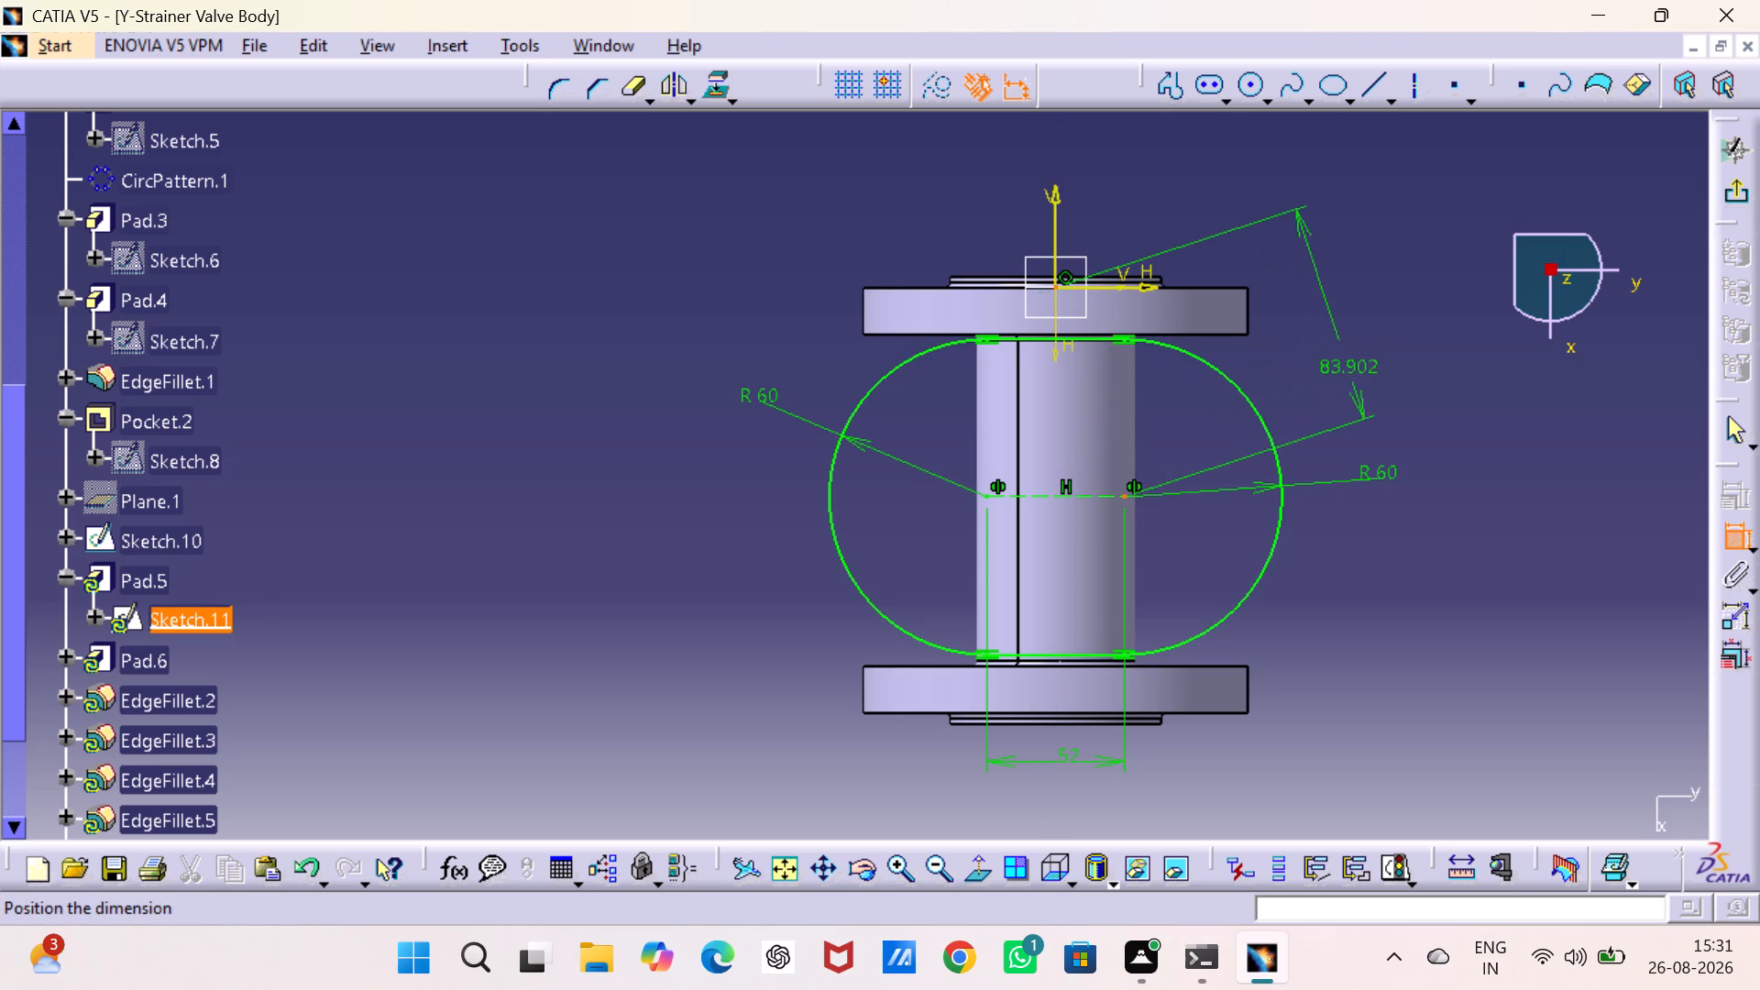
right_click(1348, 362)
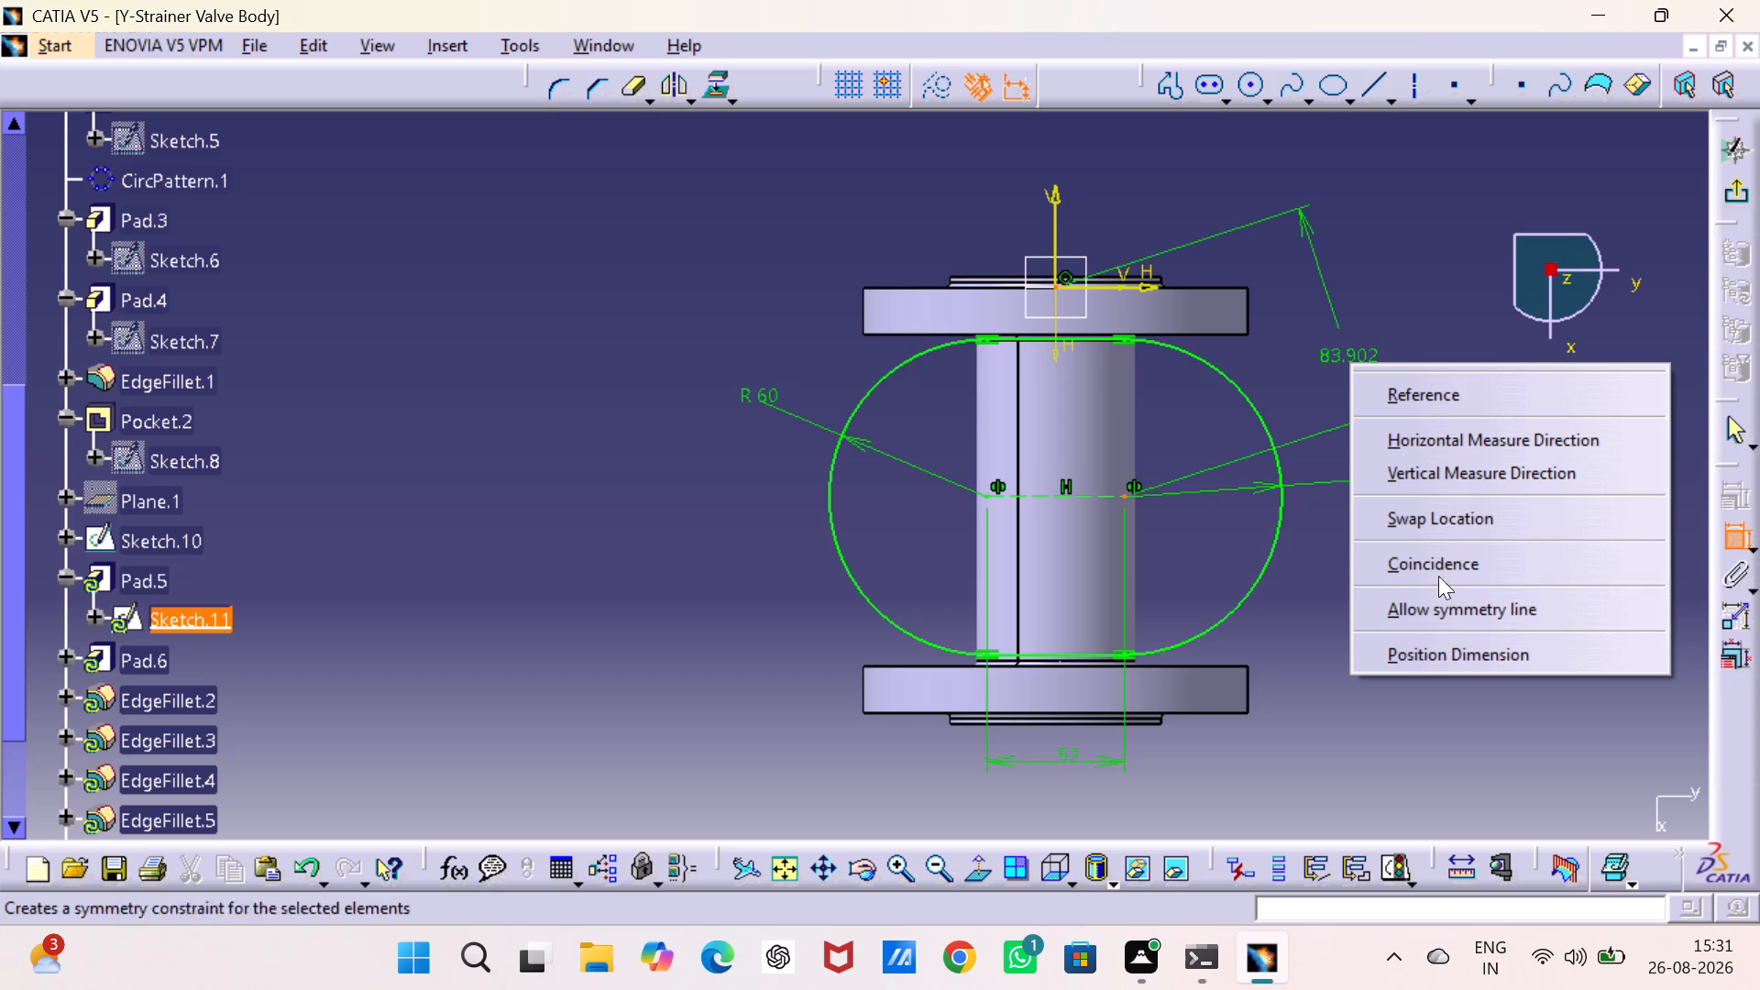
click(1459, 467)
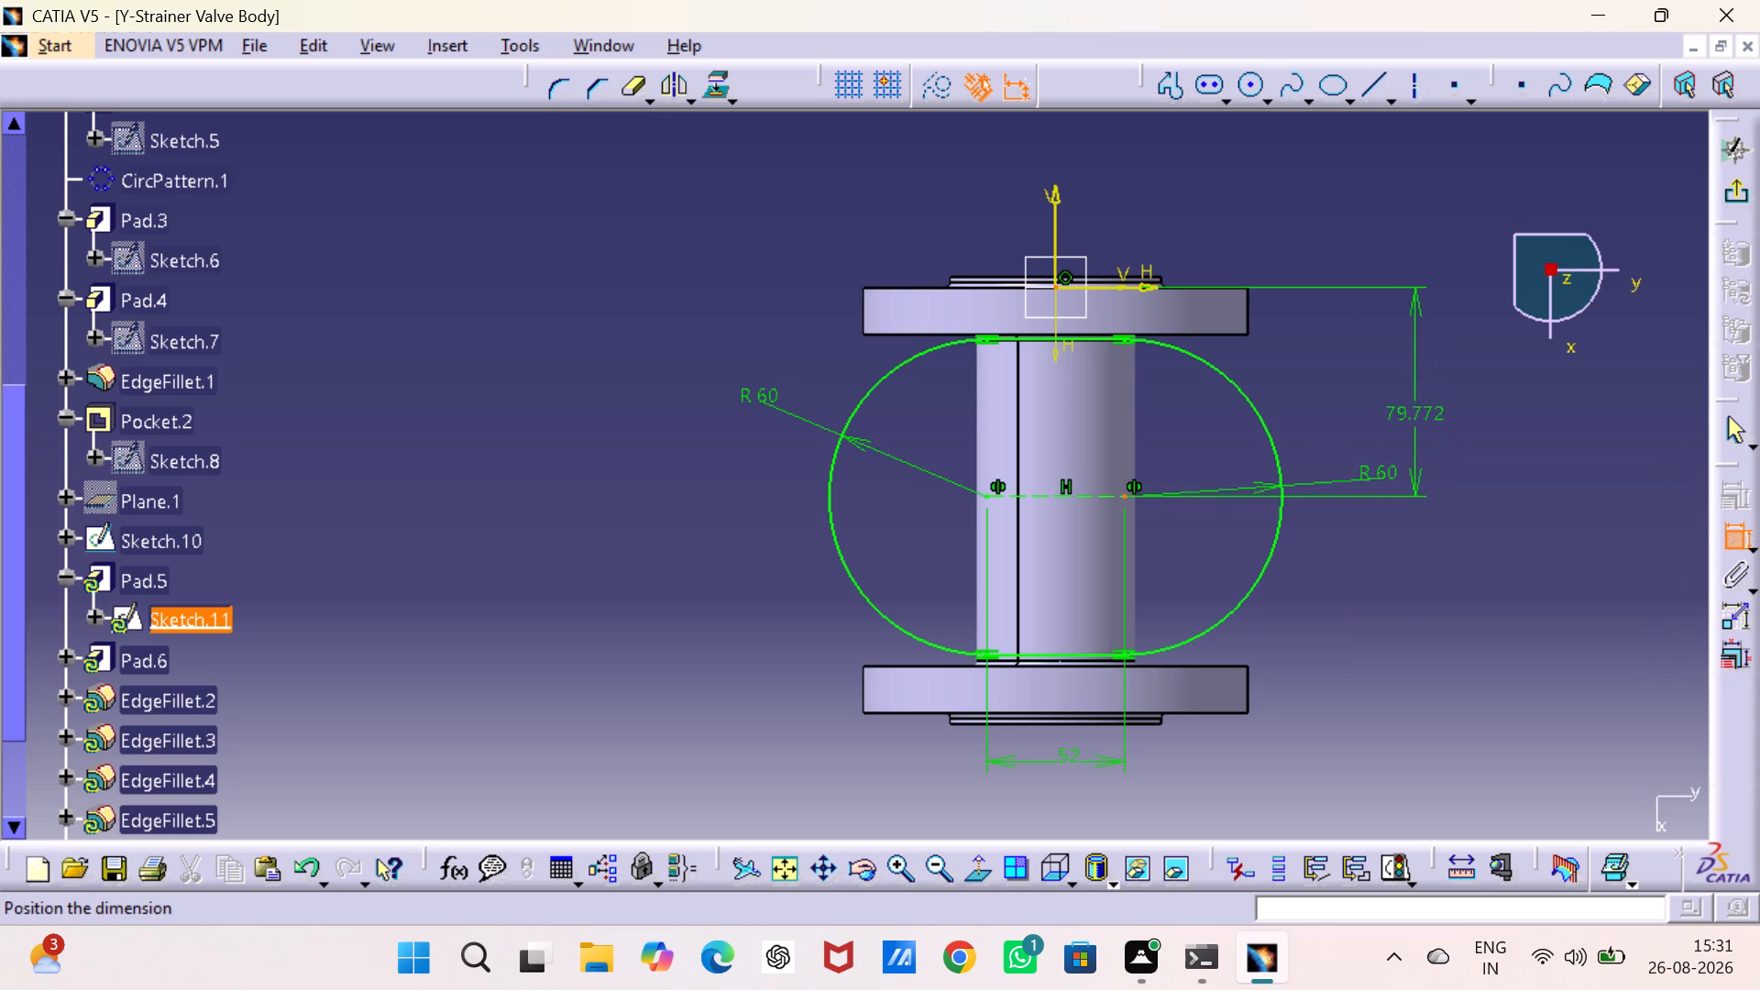
click(1448, 408)
double_click(1448, 408)
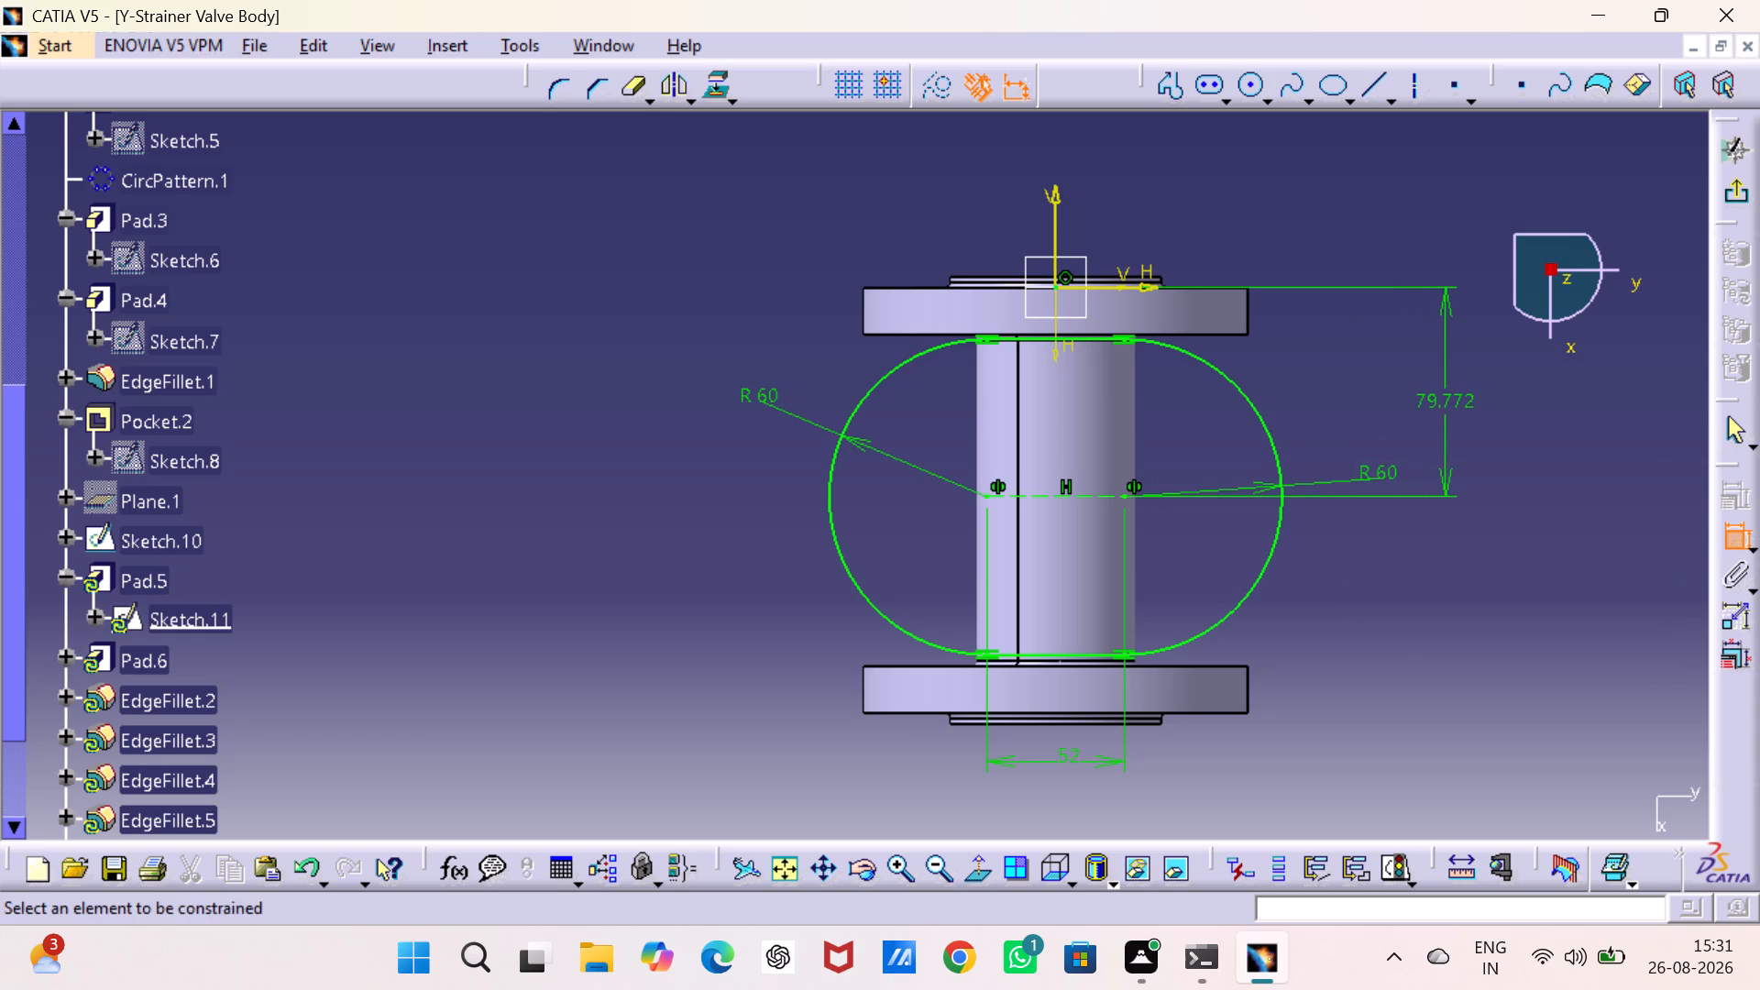
double_click(1457, 392)
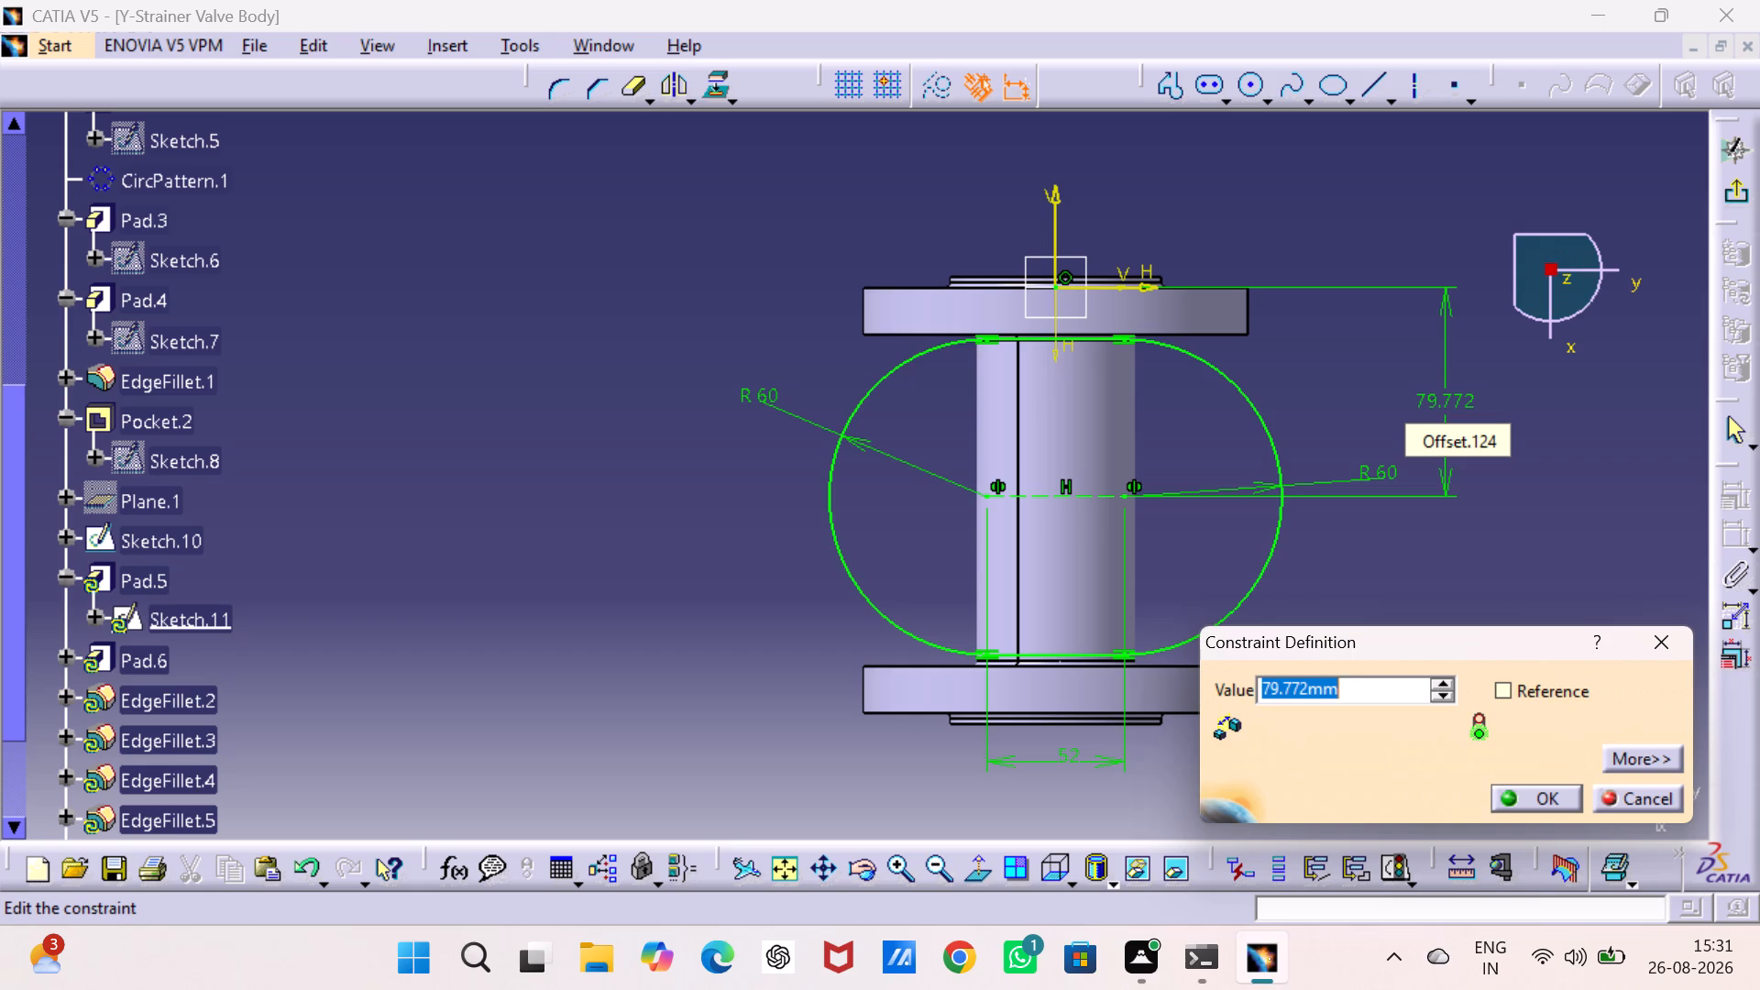
text(81)
key(Return)
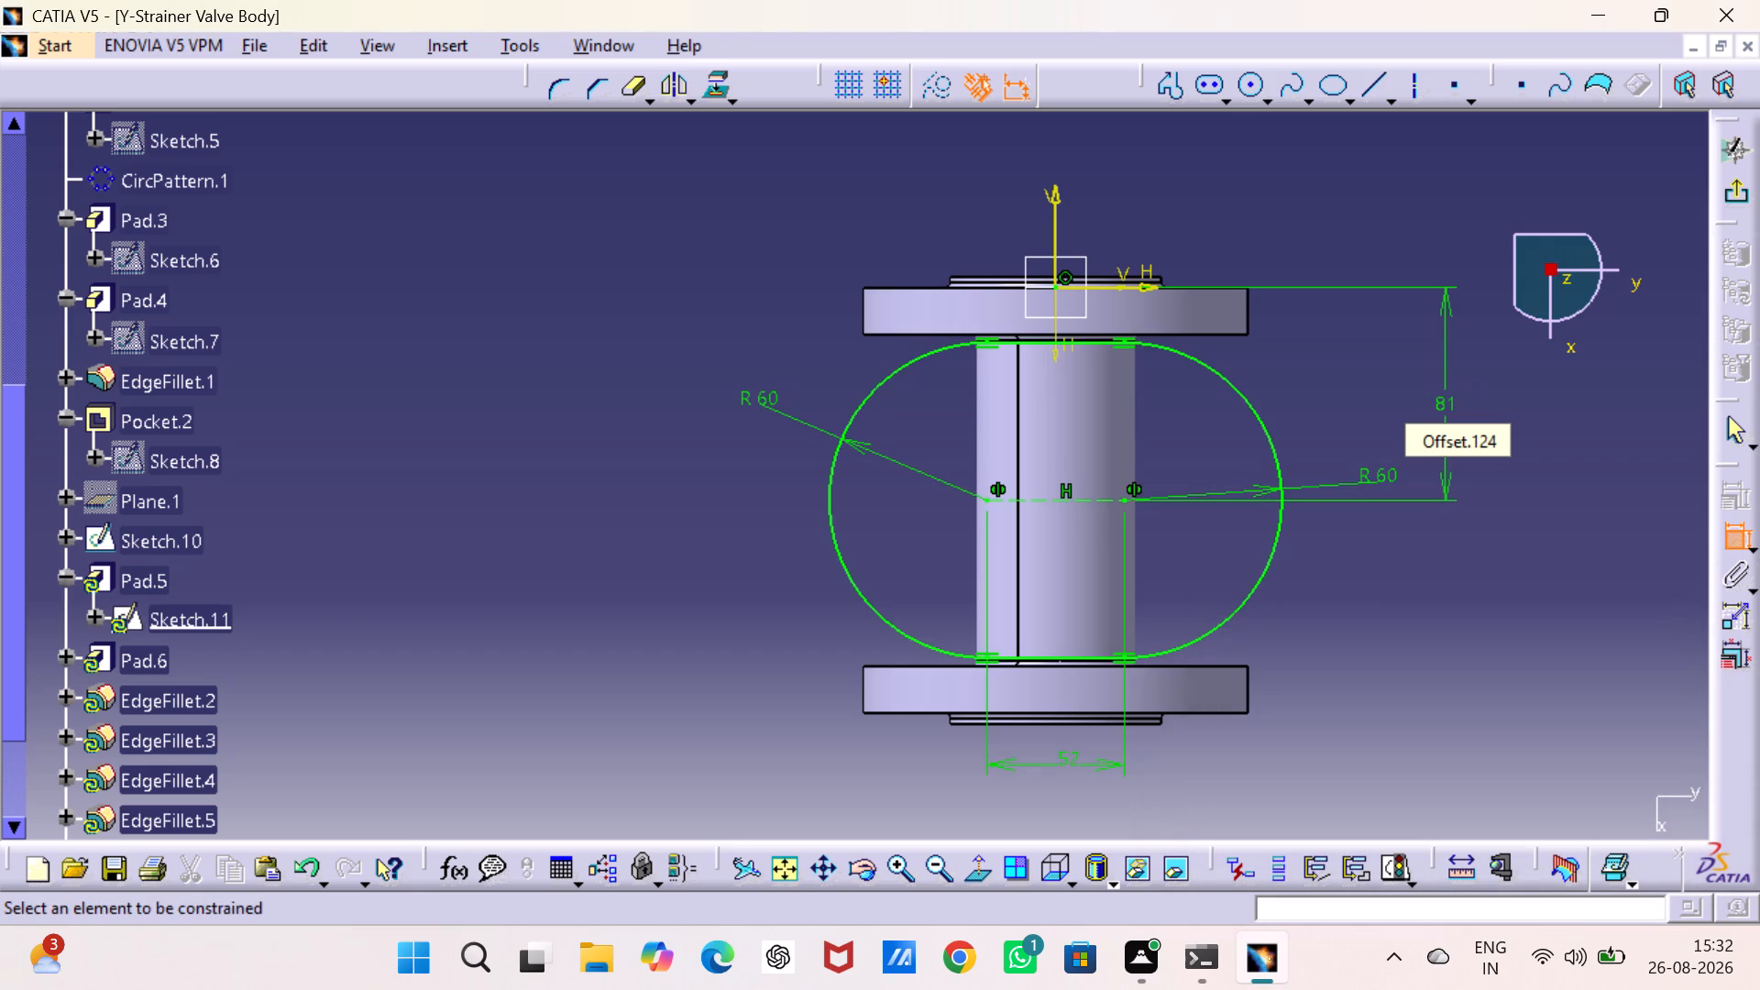
Exit Sketch.11 and deactivate the faulty Sketch.14 together with all its children.
click(1734, 190)
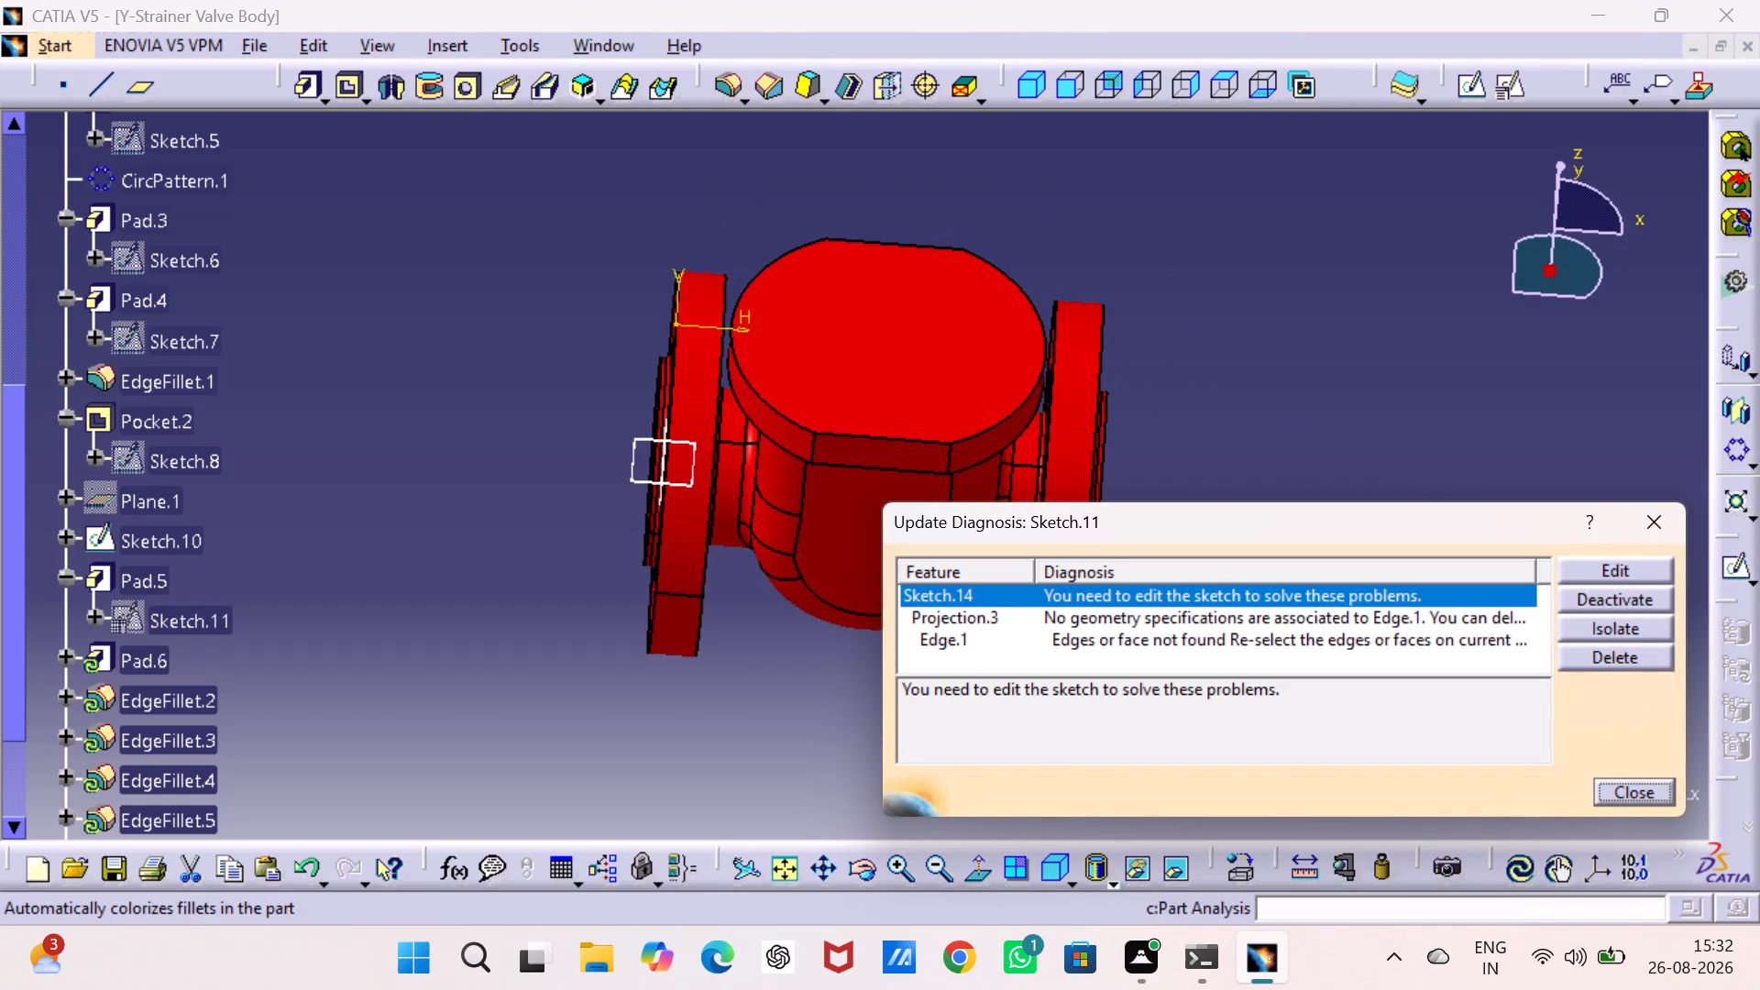
click(1611, 597)
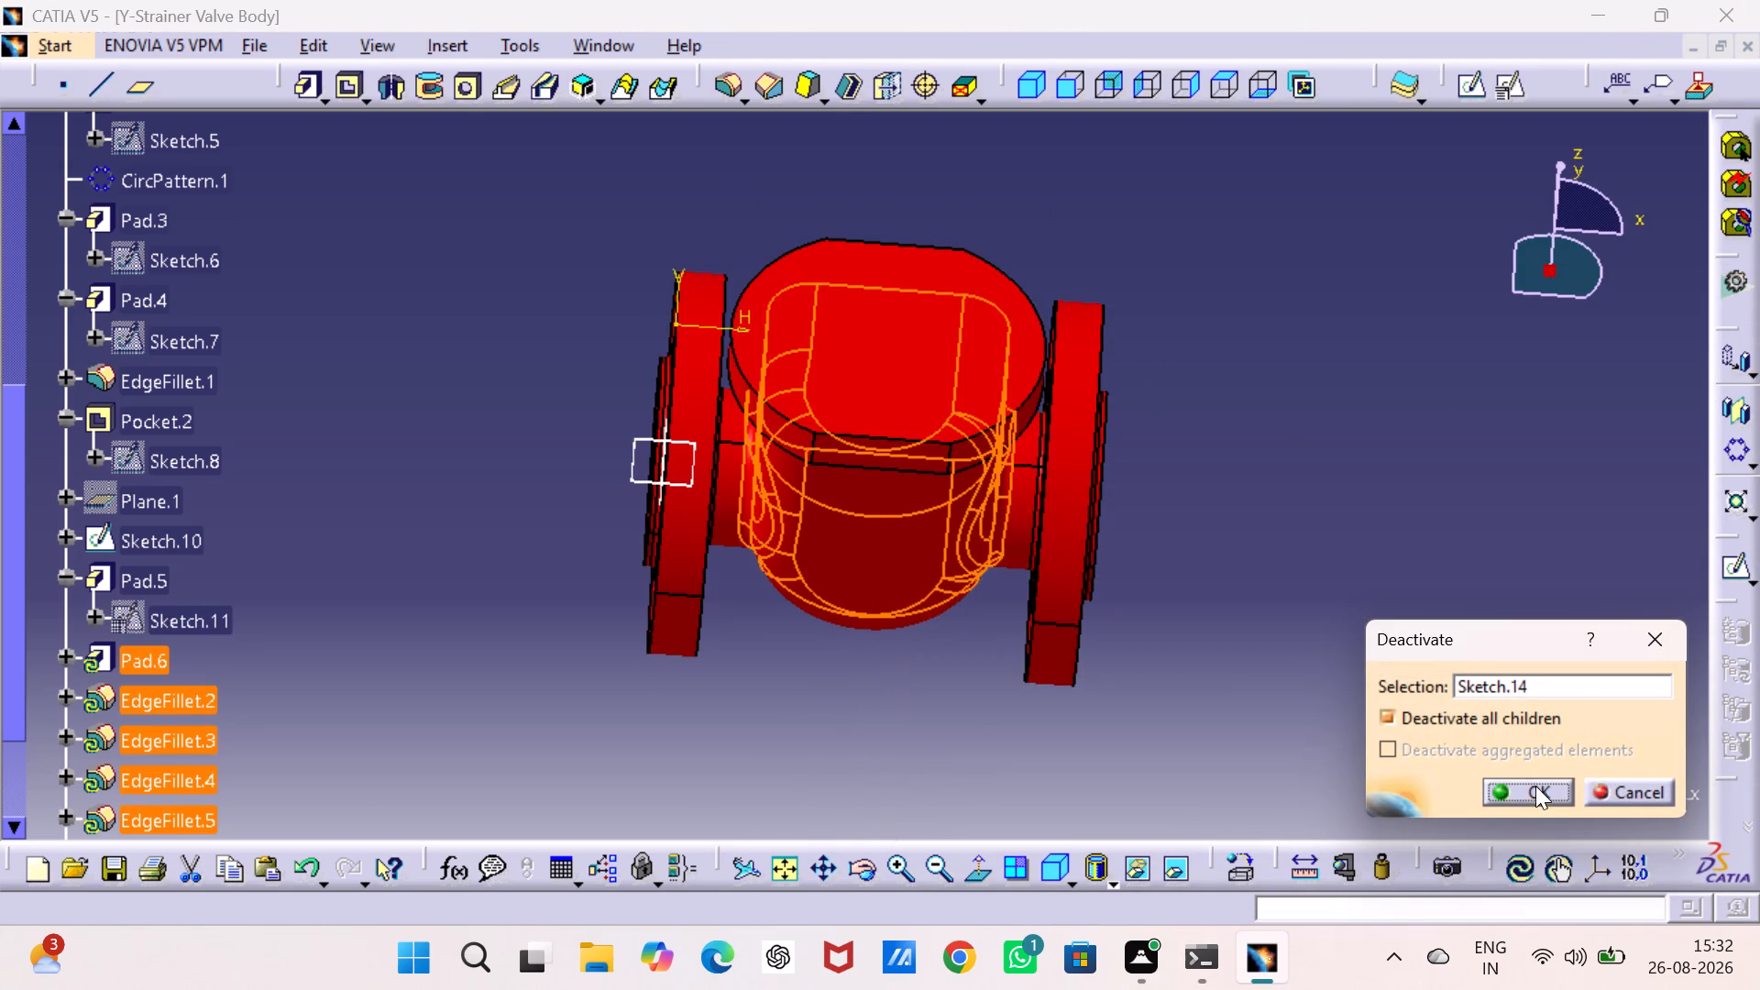
click(1535, 786)
click(1431, 610)
Start a new sketch on the ZX plane, which runs along the valve body's pipe axis.
middle_drag(1296, 573, 1187, 573)
right_drag(1296, 573, 1187, 573)
middle_drag(753, 643, 746, 501)
right_drag(753, 643, 746, 501)
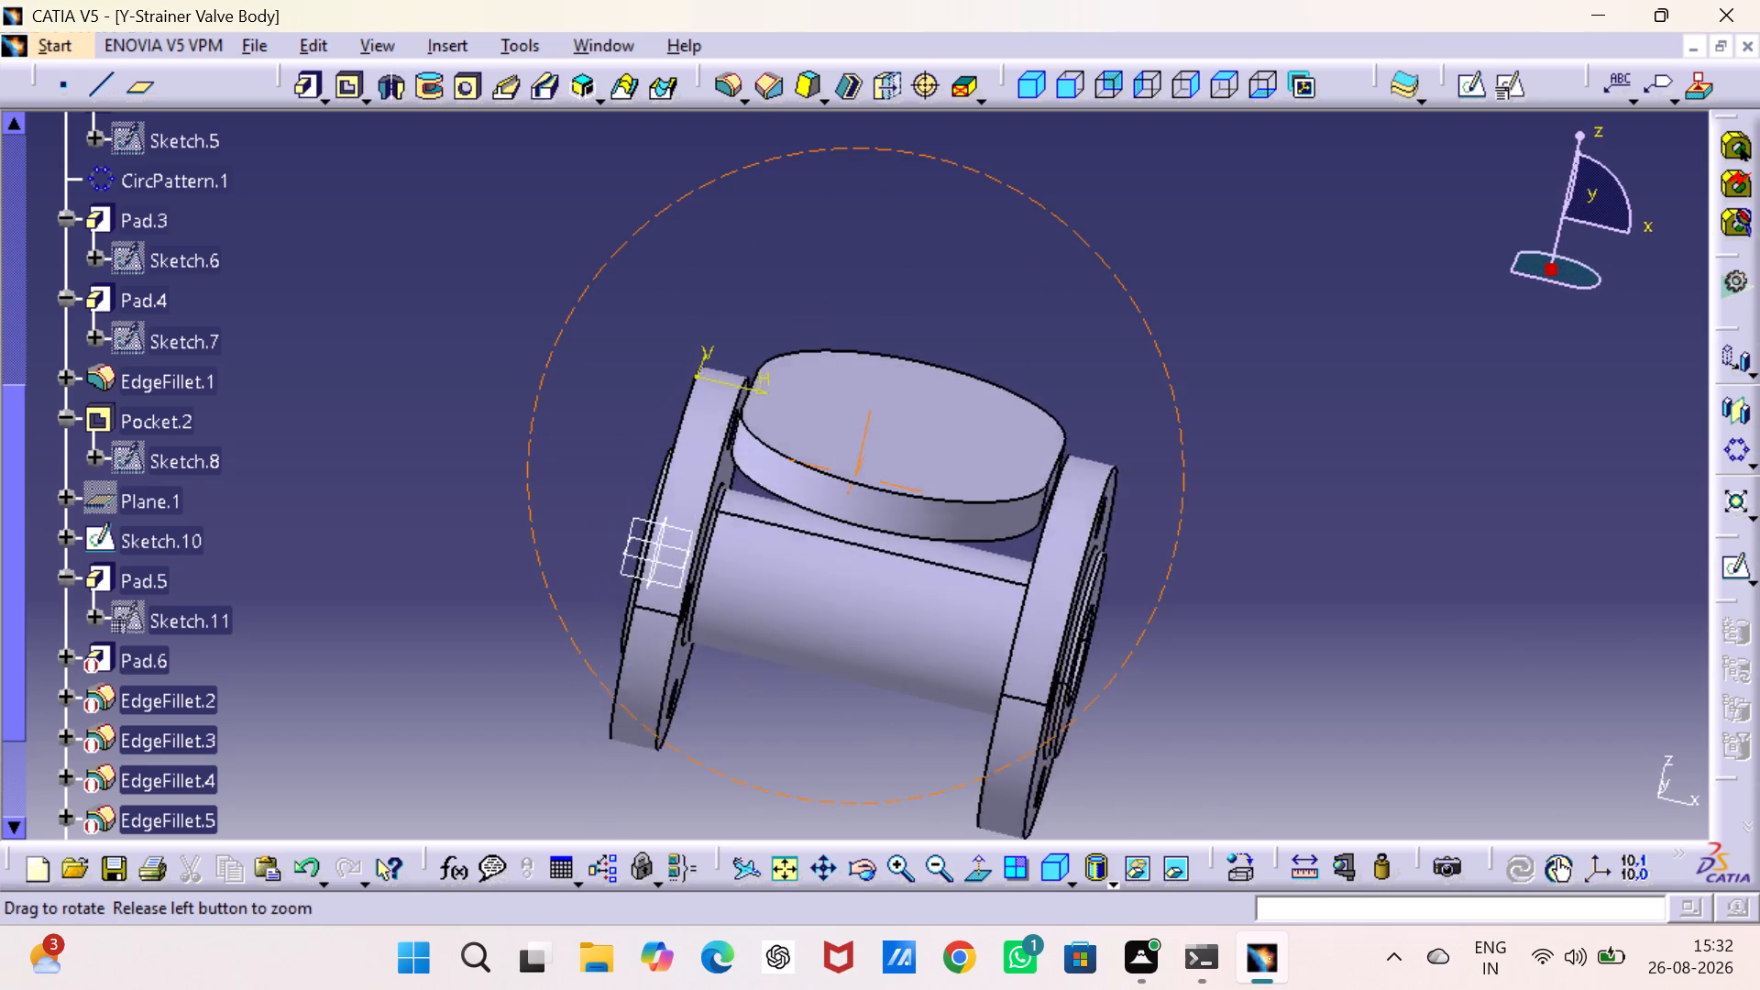
right_drag(746, 501, 743, 528)
middle_drag(746, 501, 756, 524)
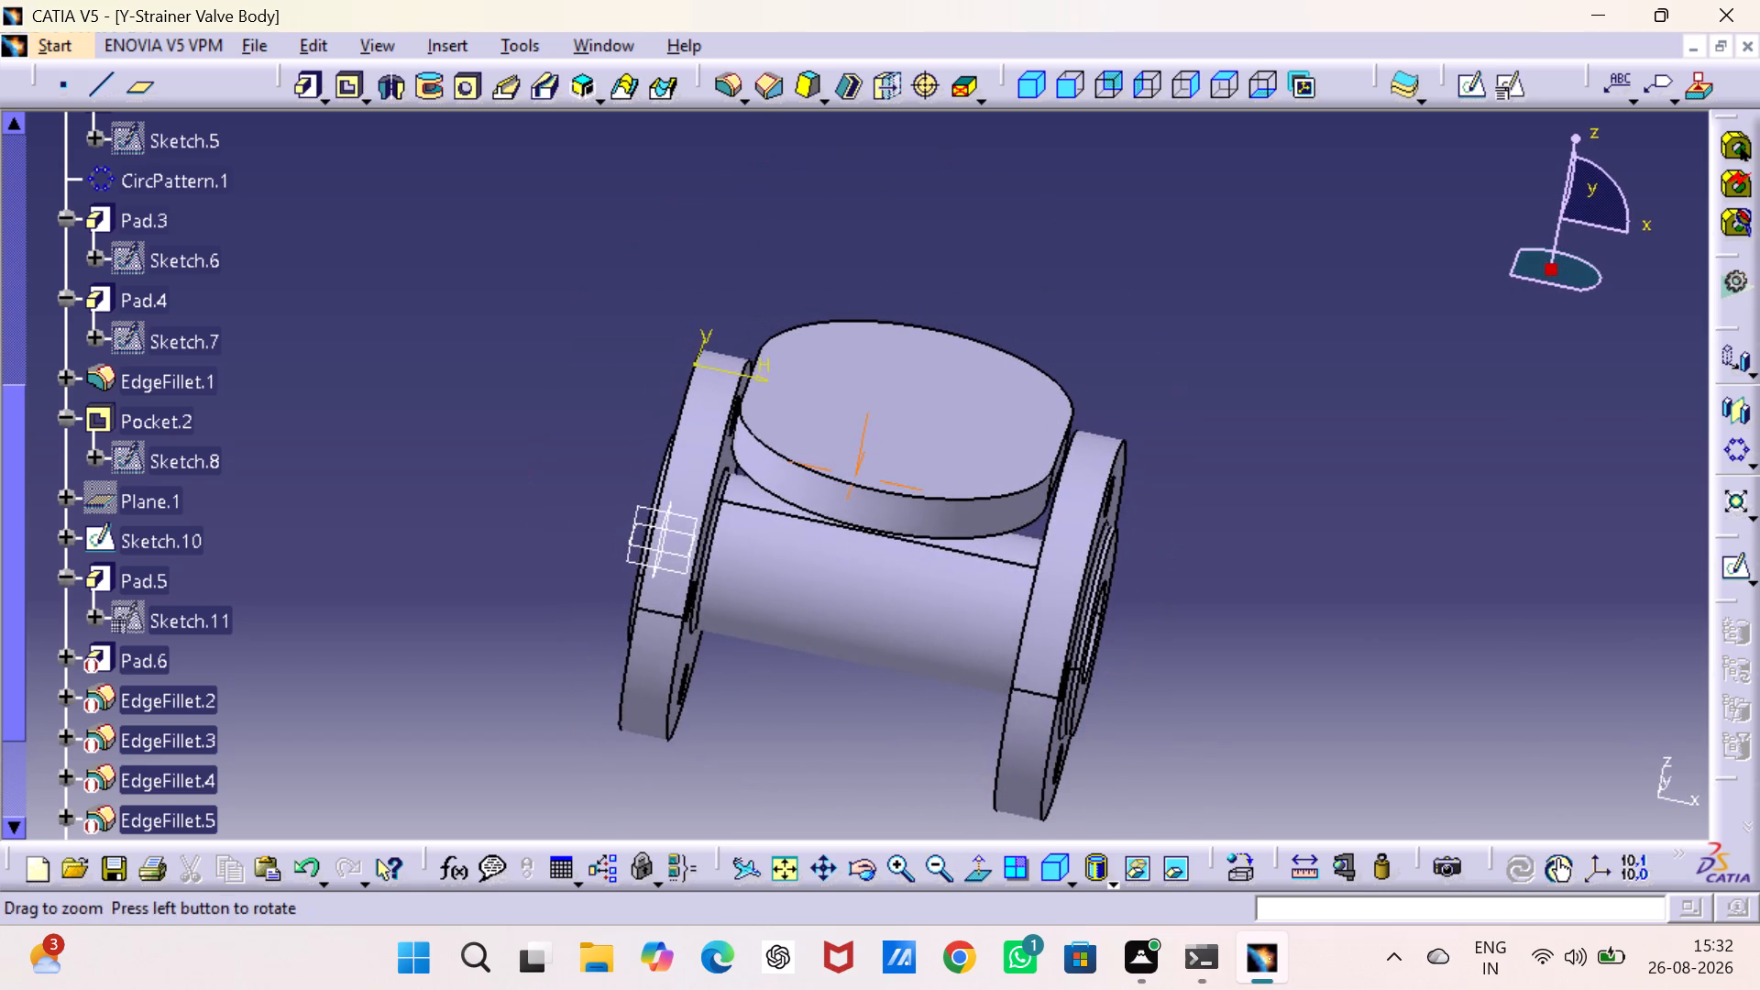
middle_drag(756, 524, 761, 522)
click(1022, 85)
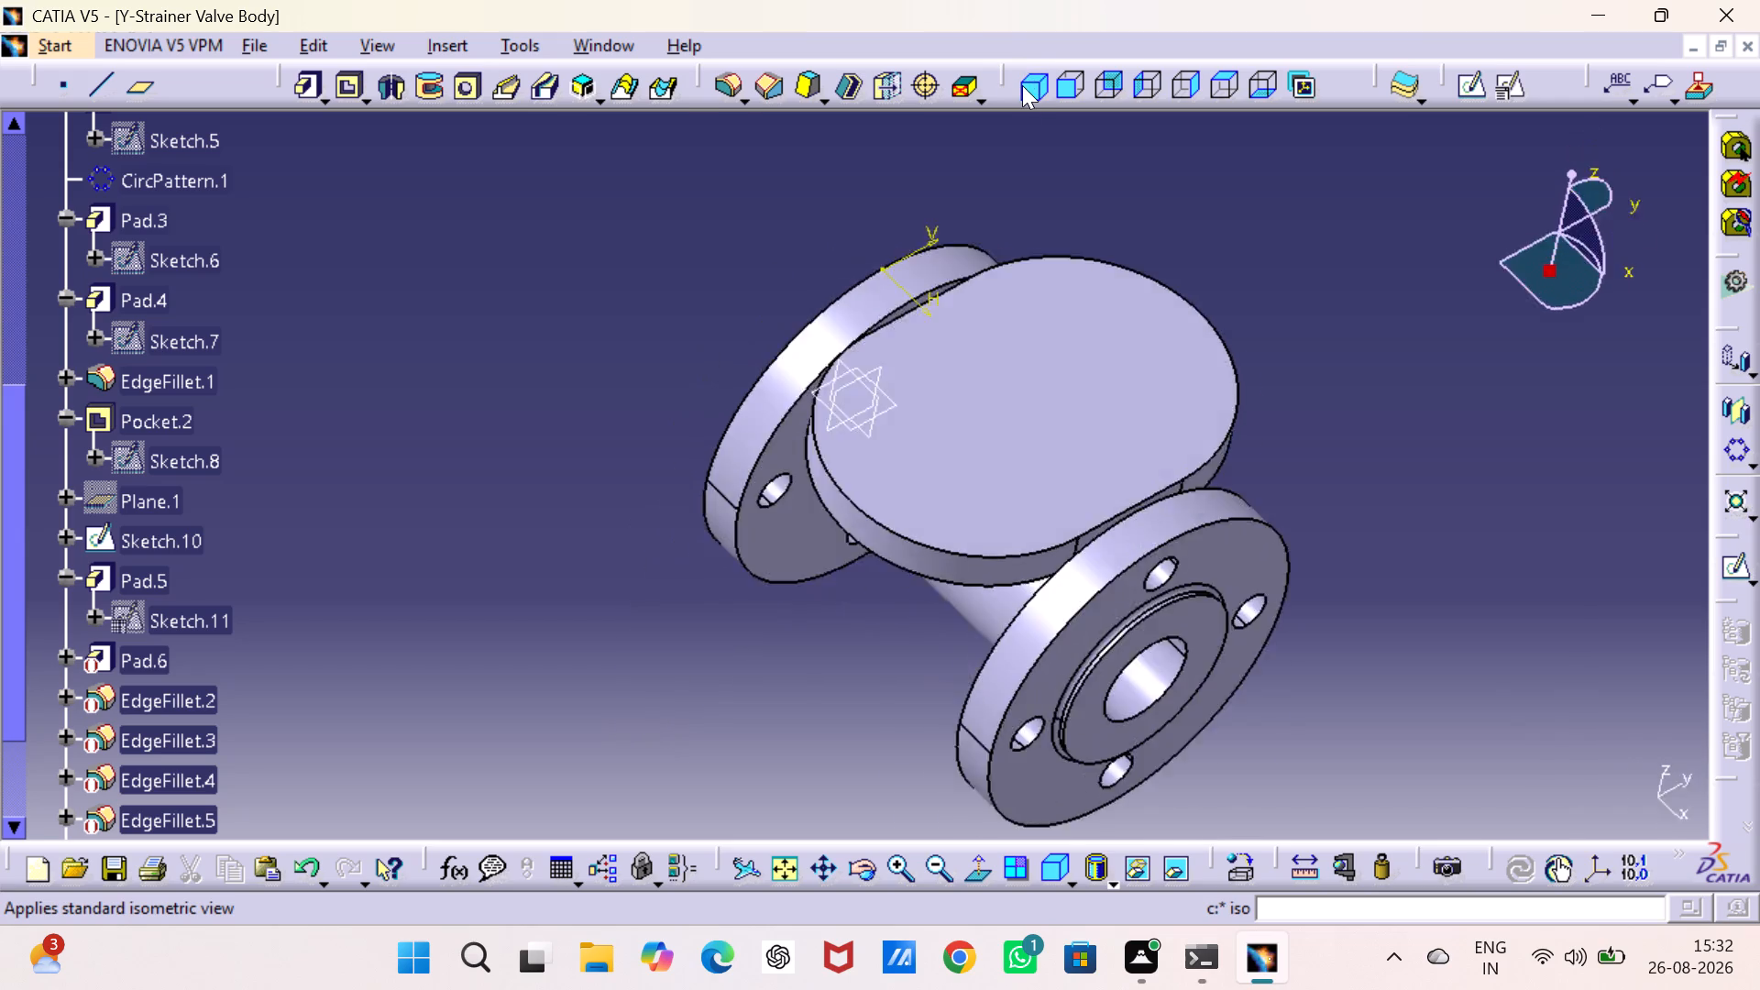
middle_drag(1002, 336, 907, 174)
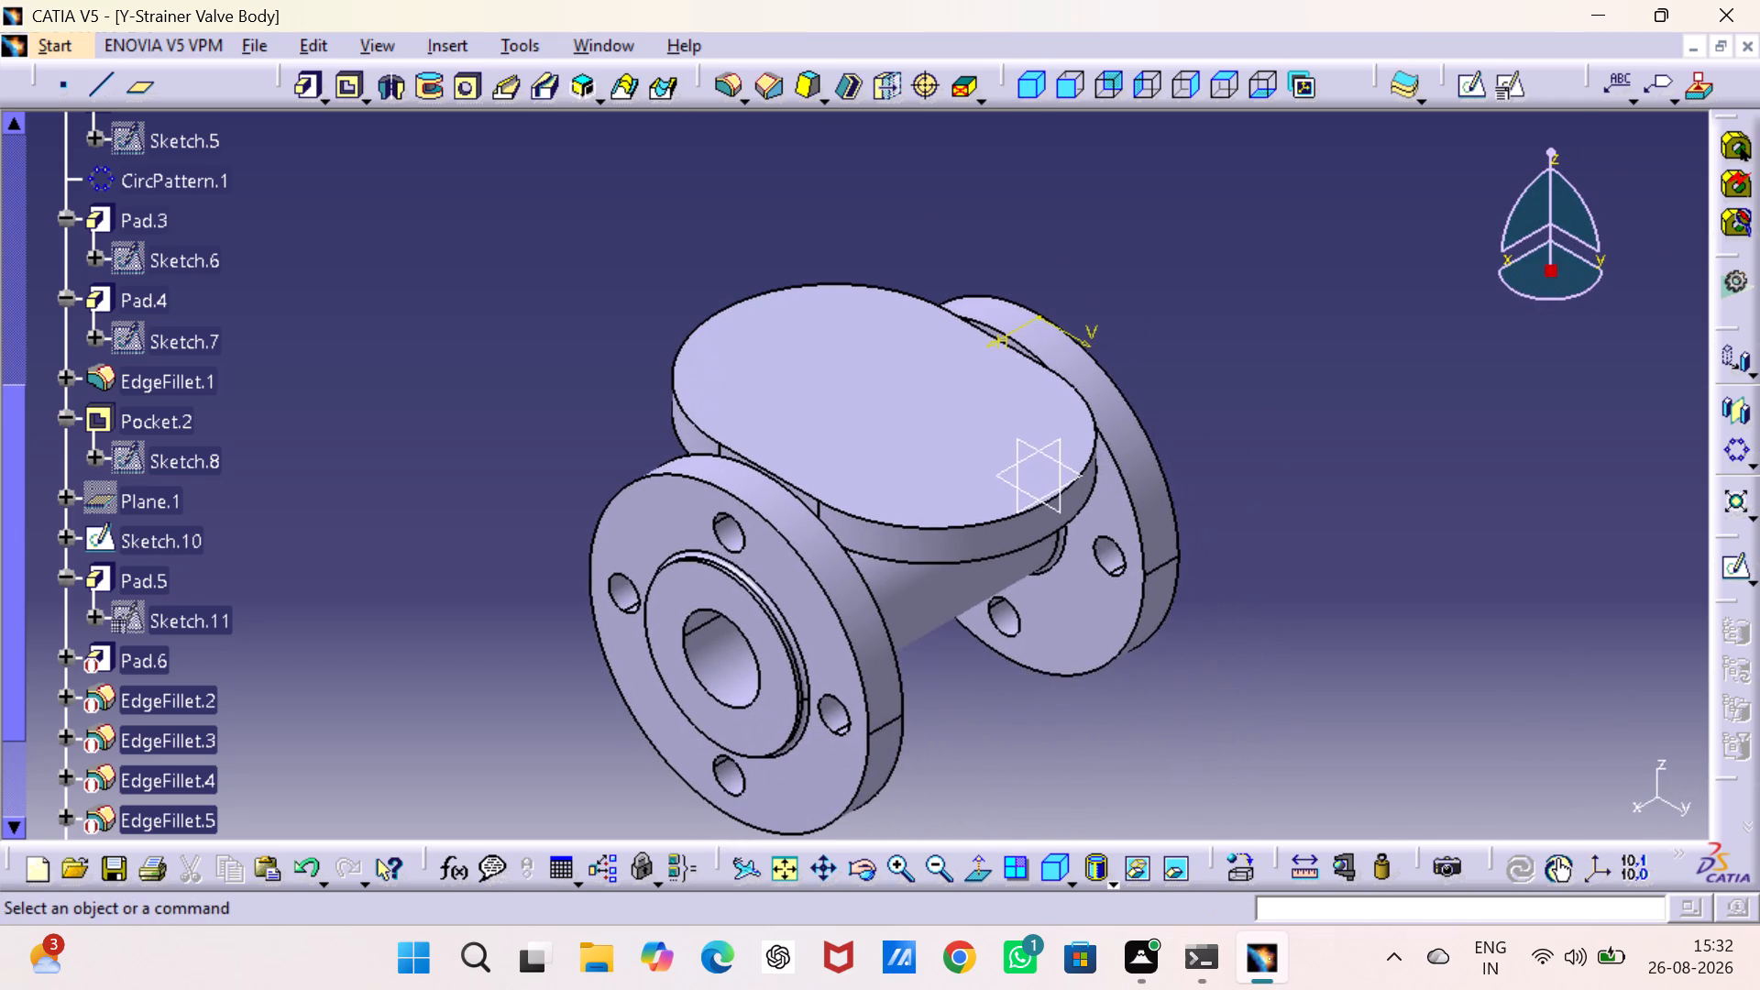
click(1039, 450)
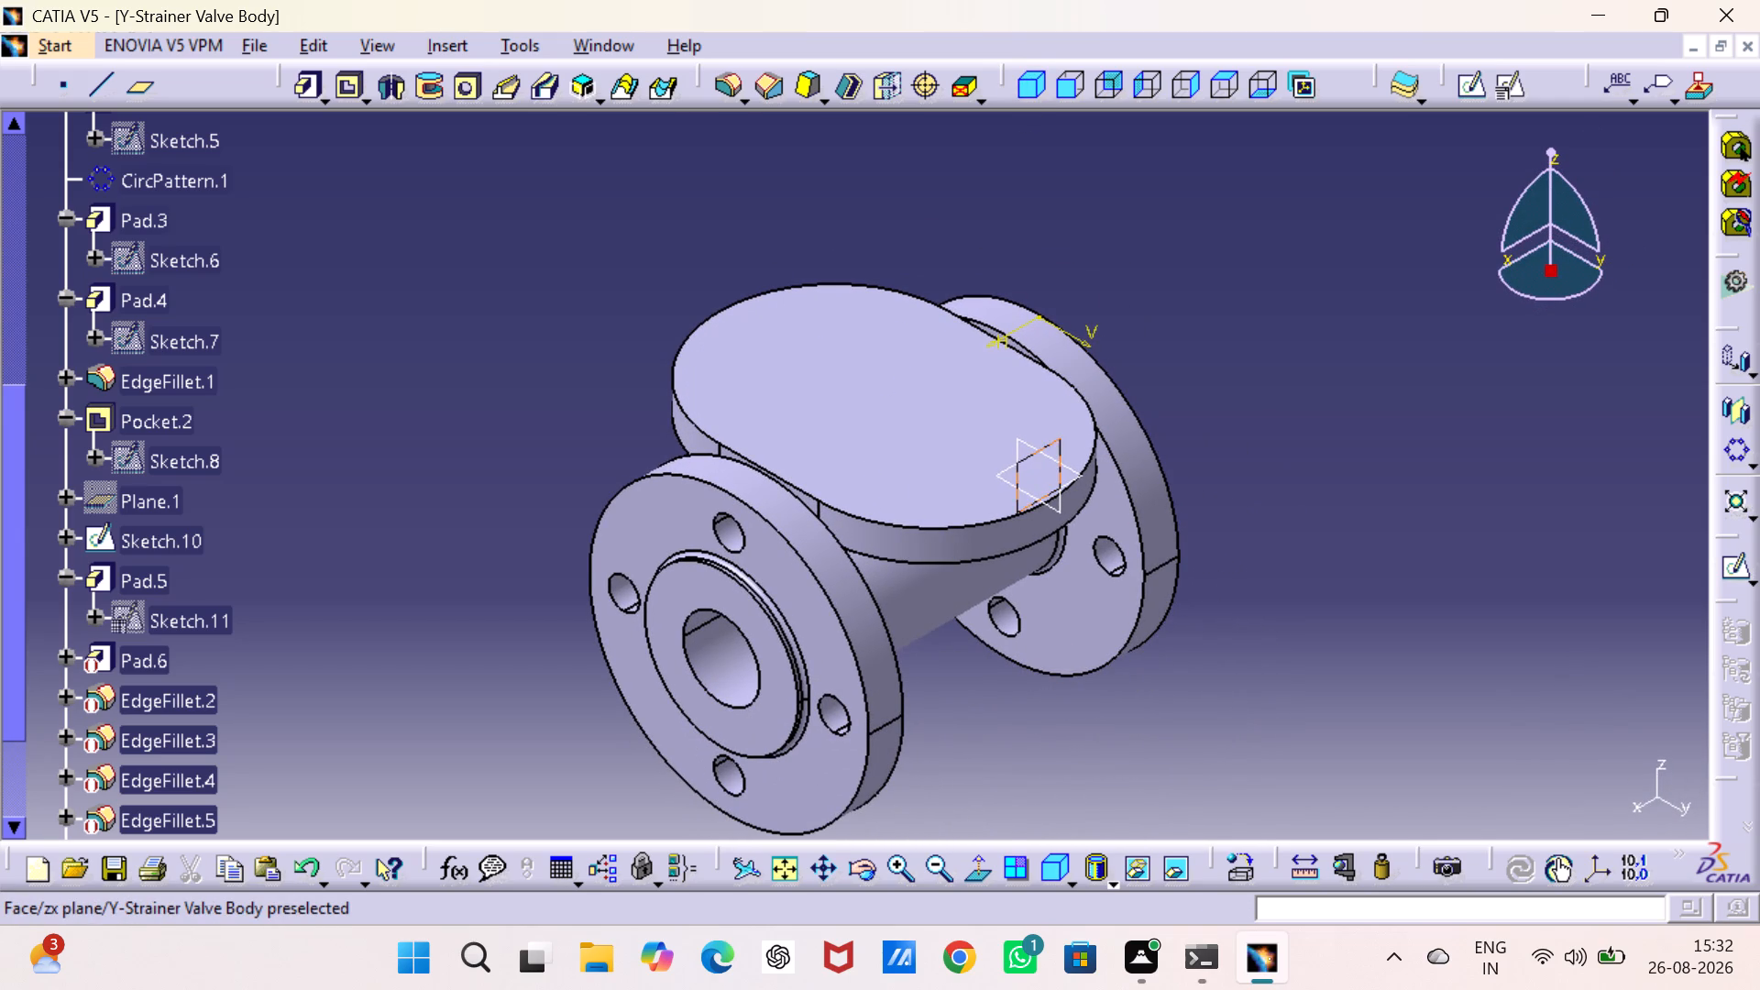
click(1467, 87)
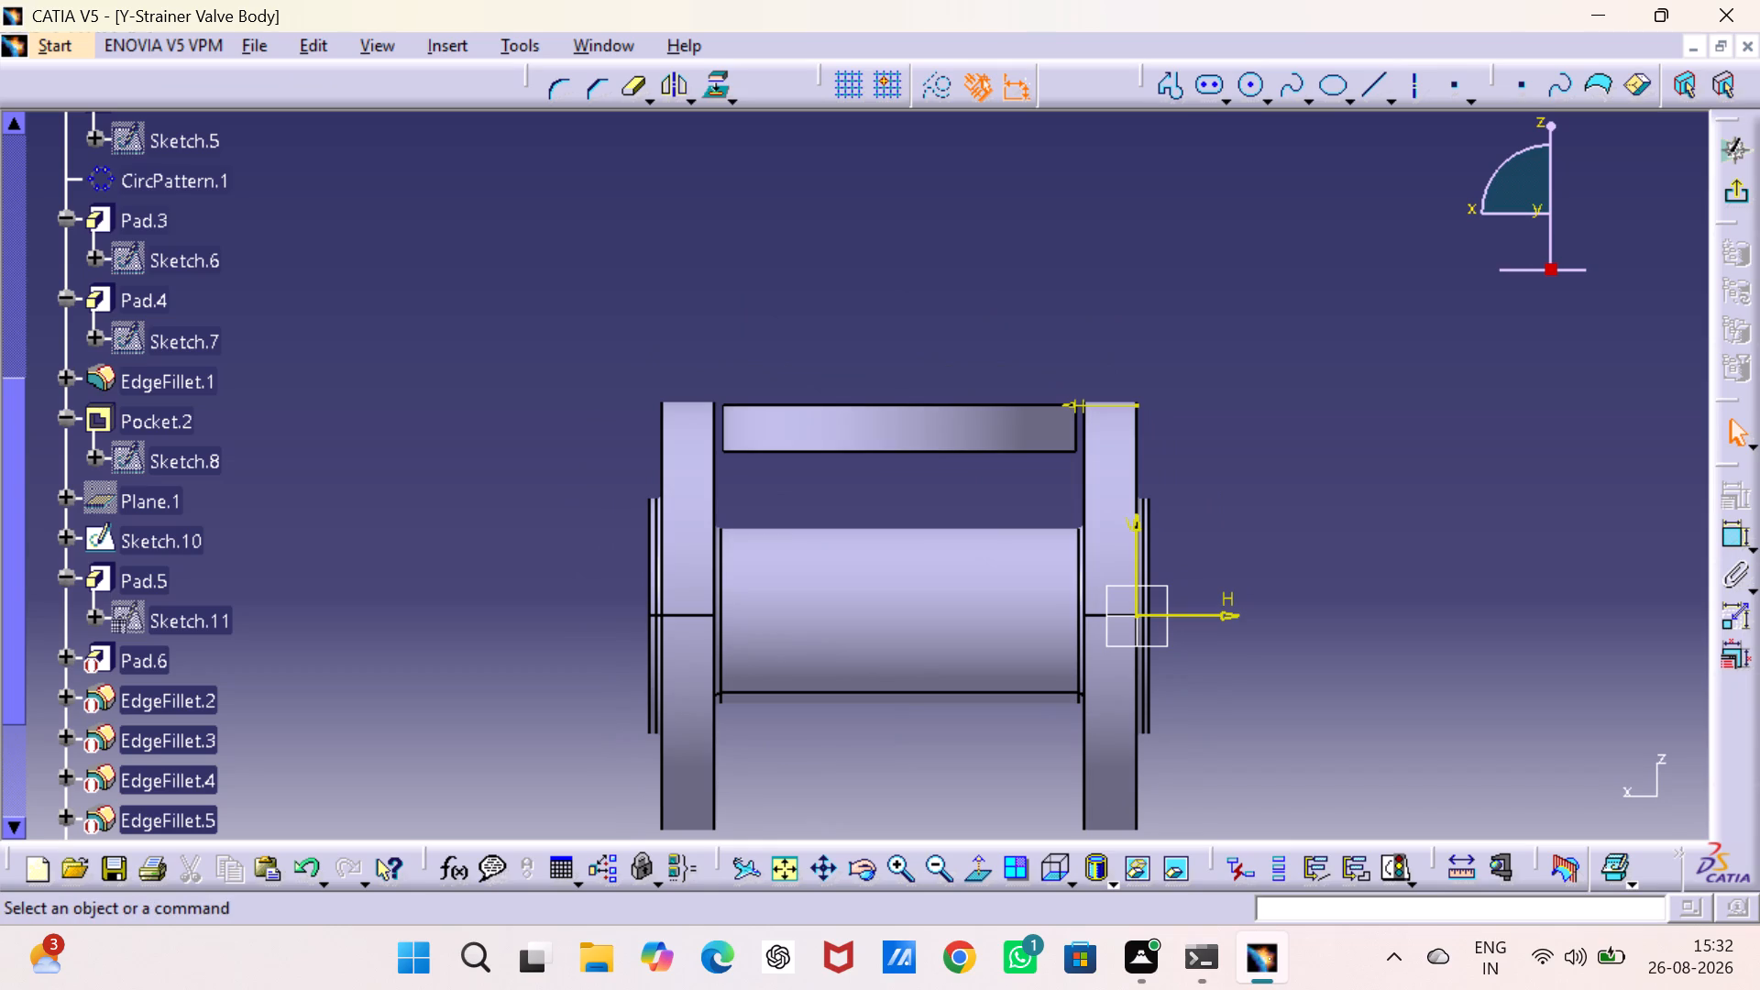
click(1347, 419)
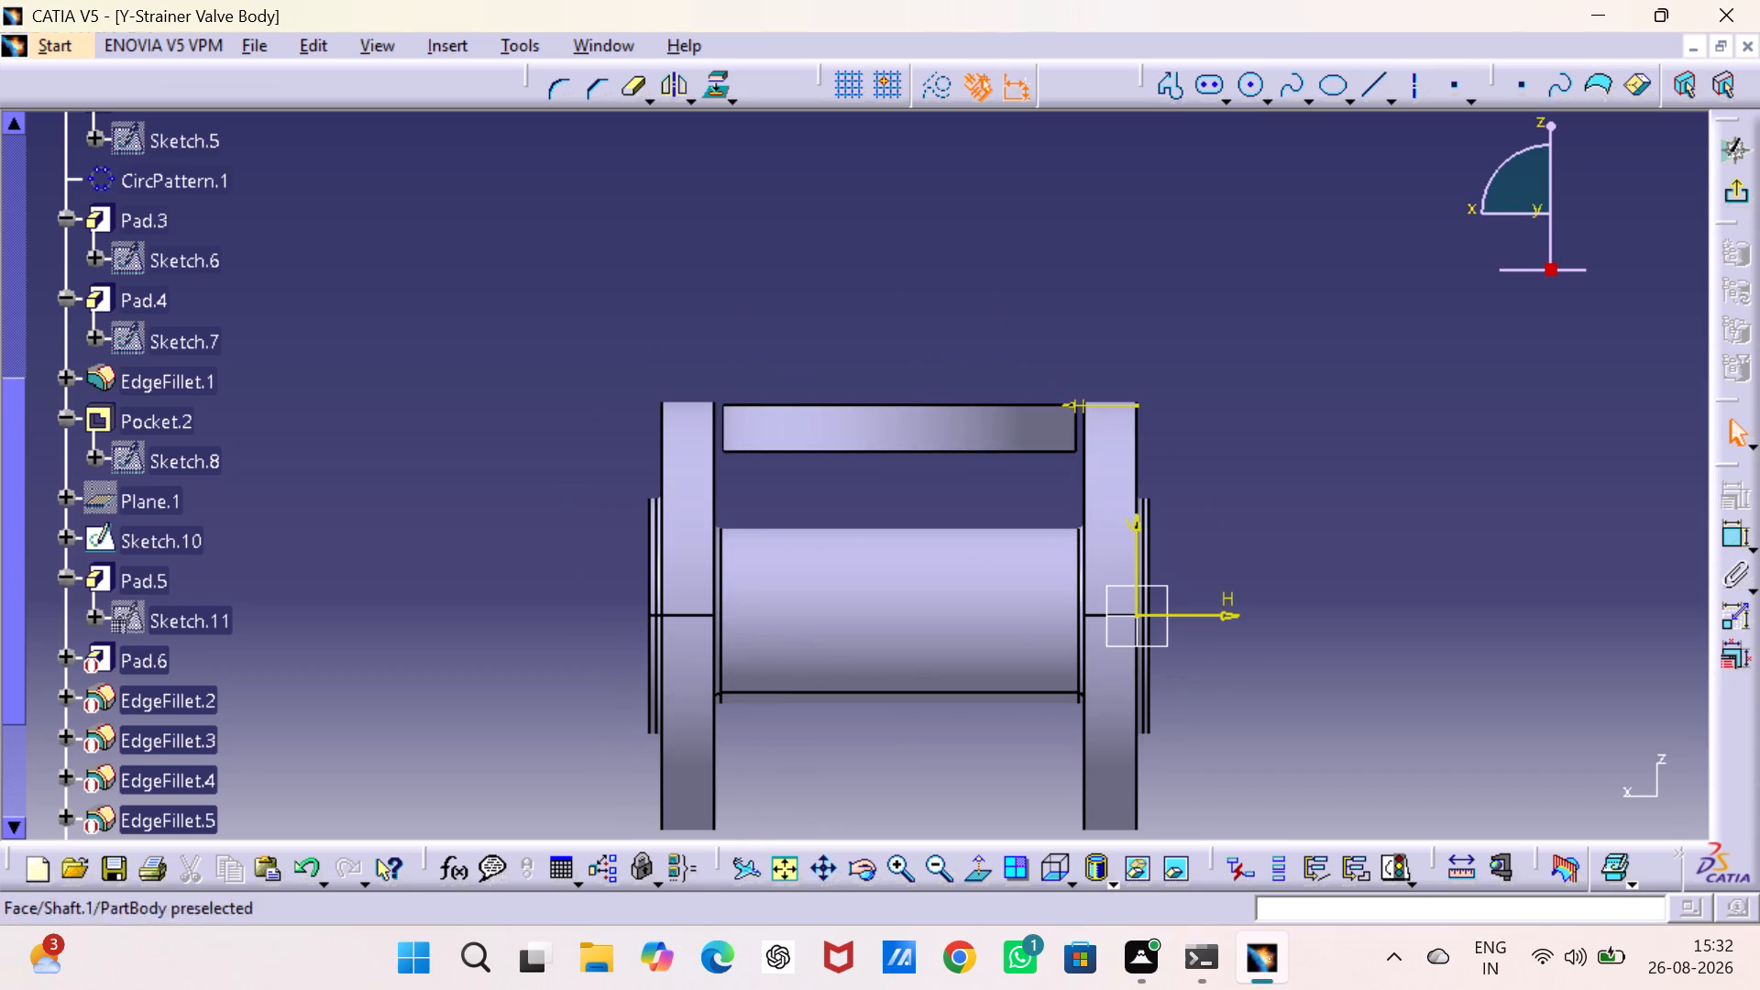
Sketch a circle of about 50 mm radius centred on the horizontal axis, about 73 mm from the origin between the two flanges.
middle_drag(866, 486, 883, 312)
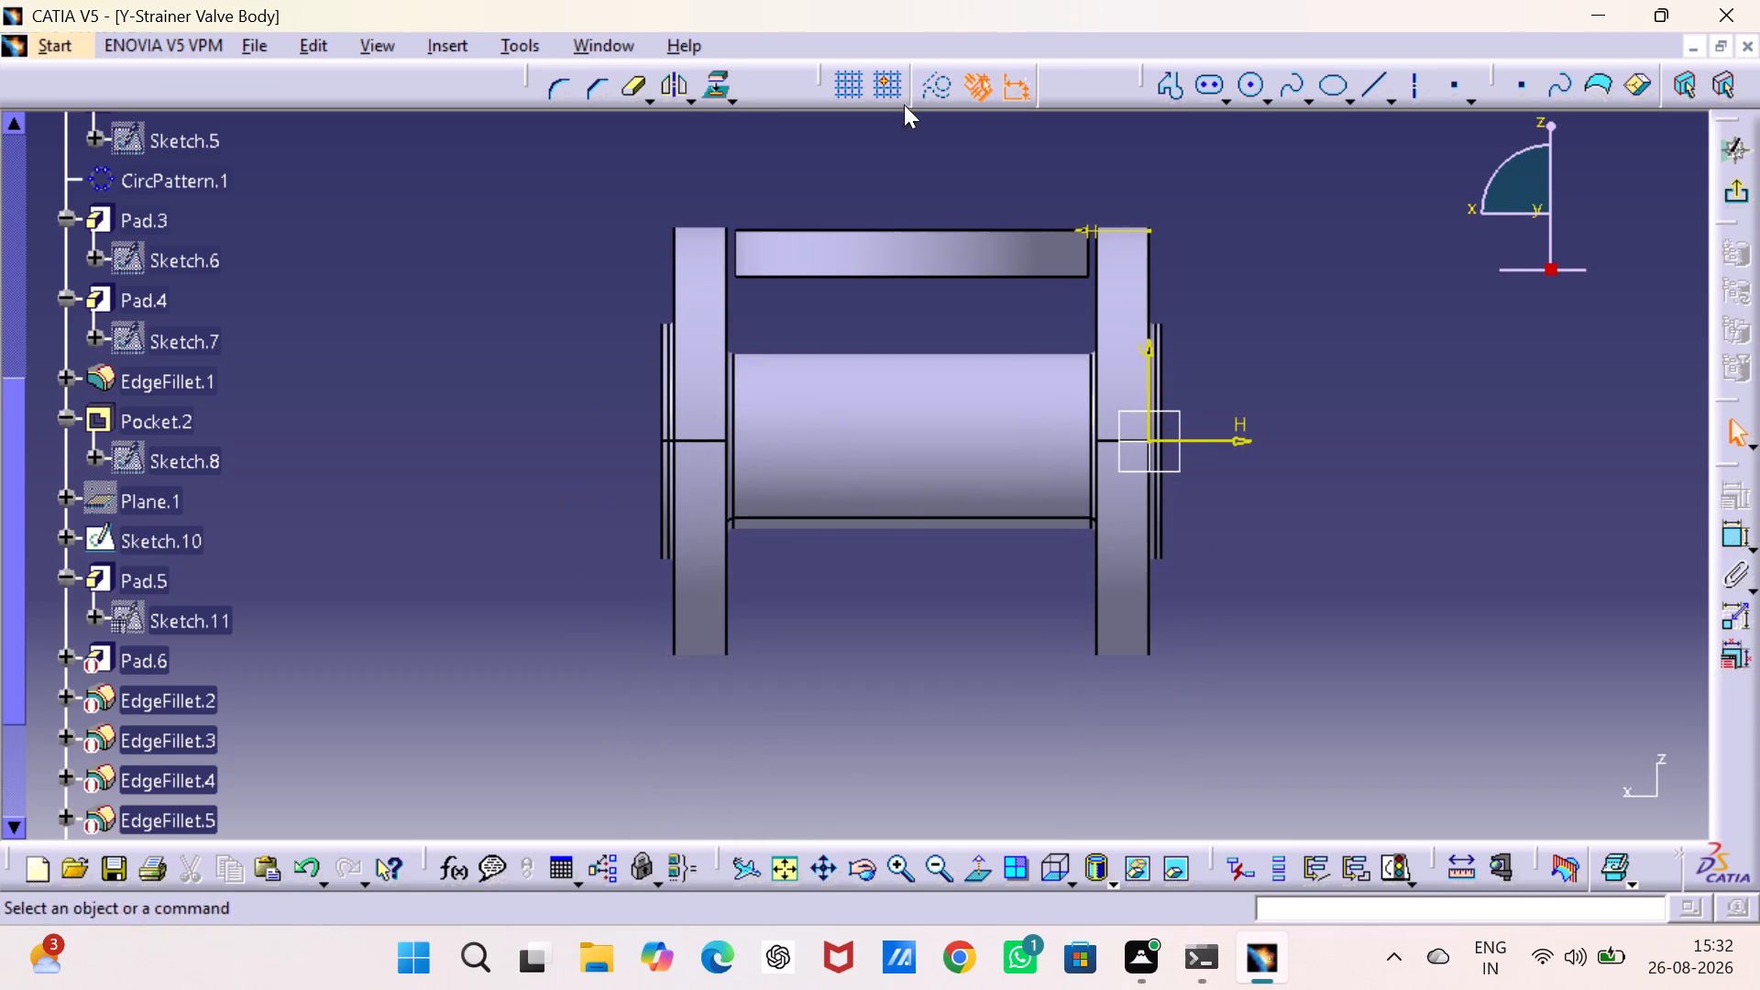
click(1245, 83)
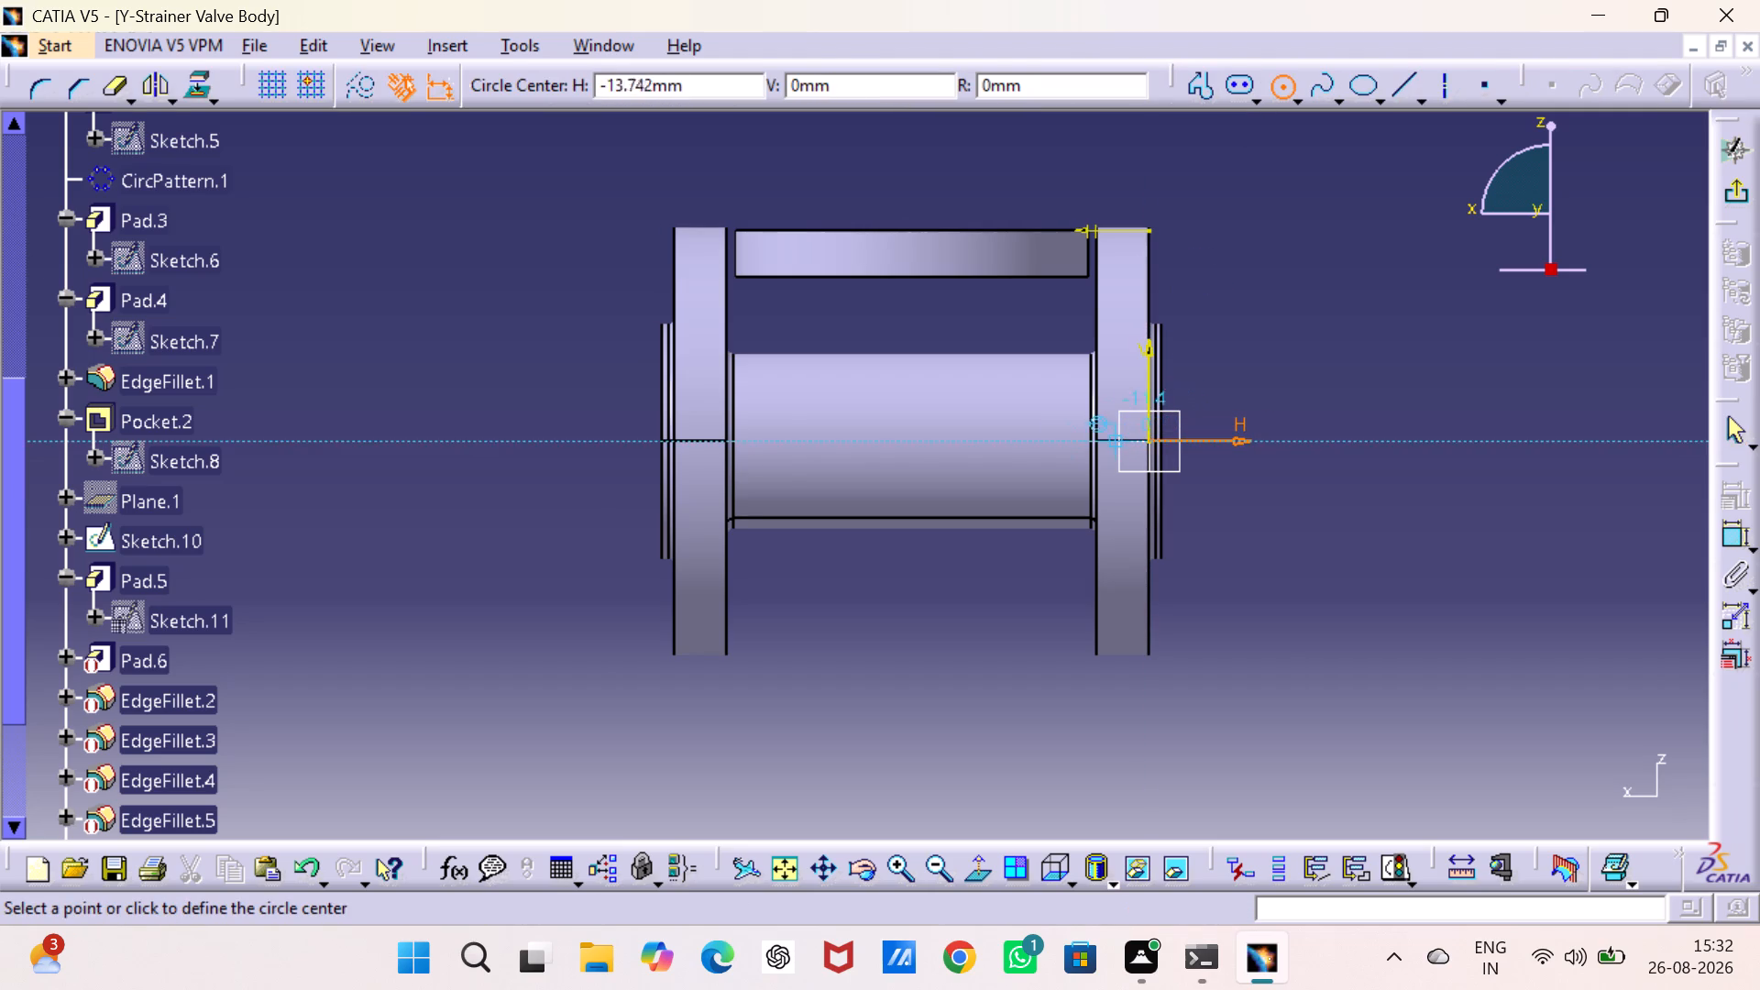
click(937, 439)
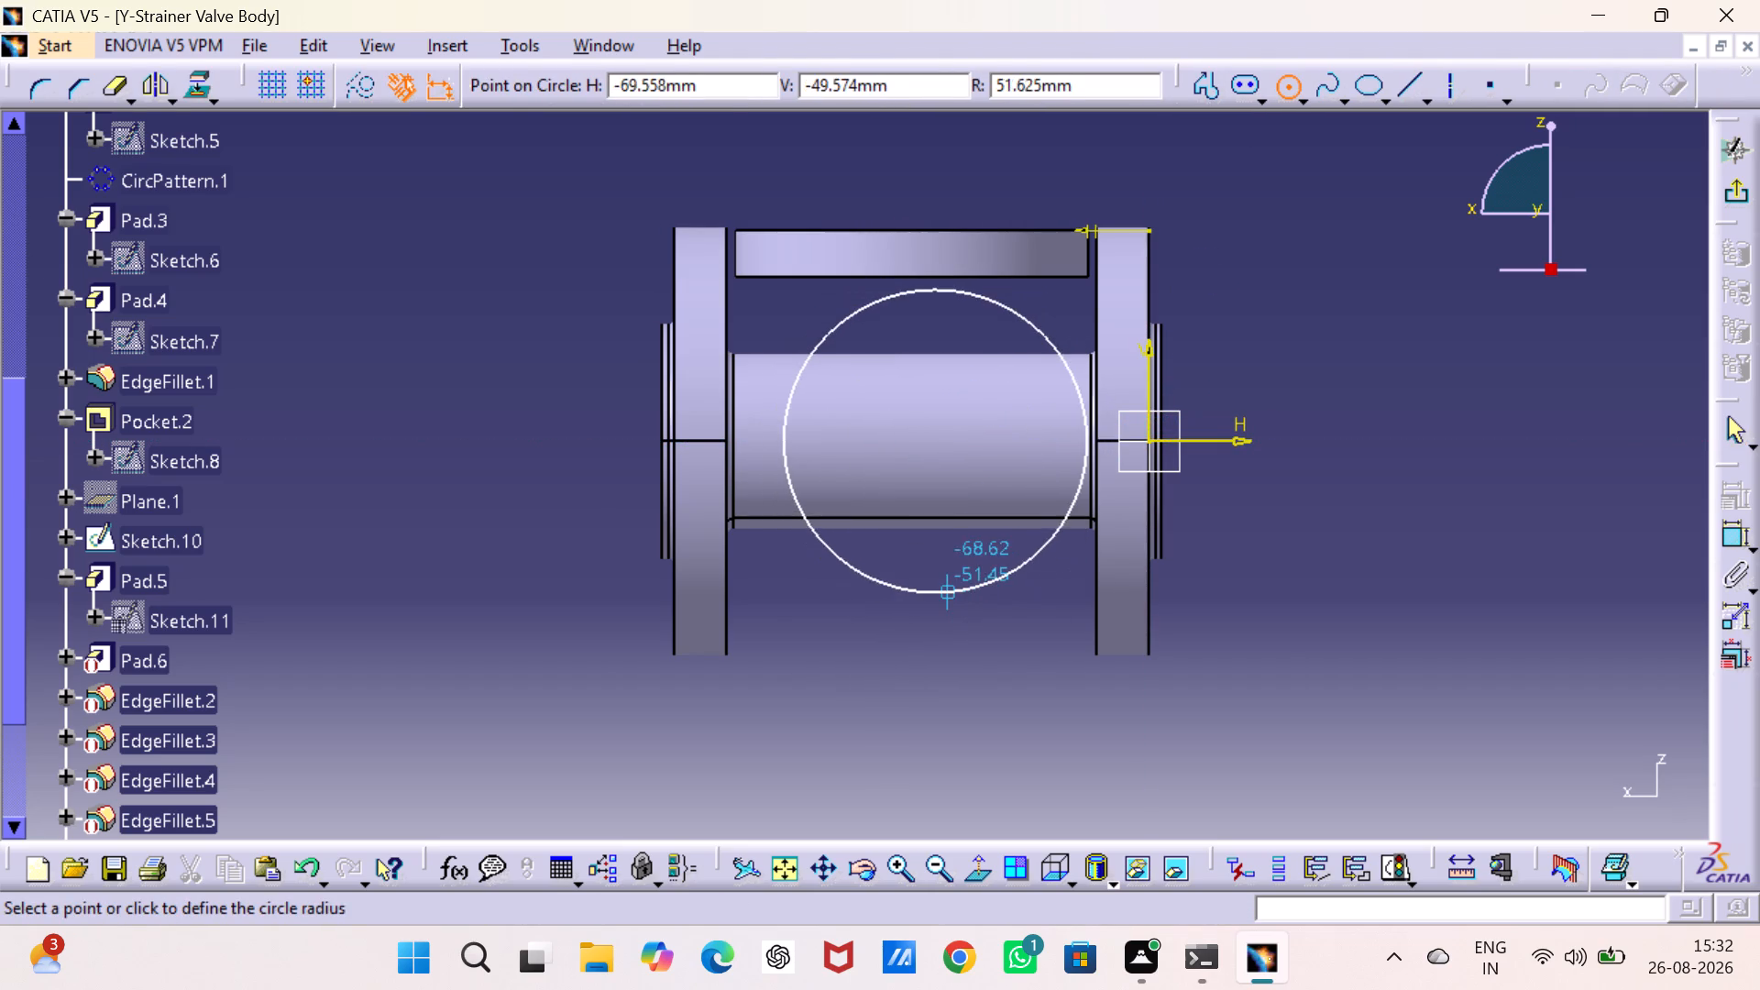
click(944, 583)
right_click(1519, 535)
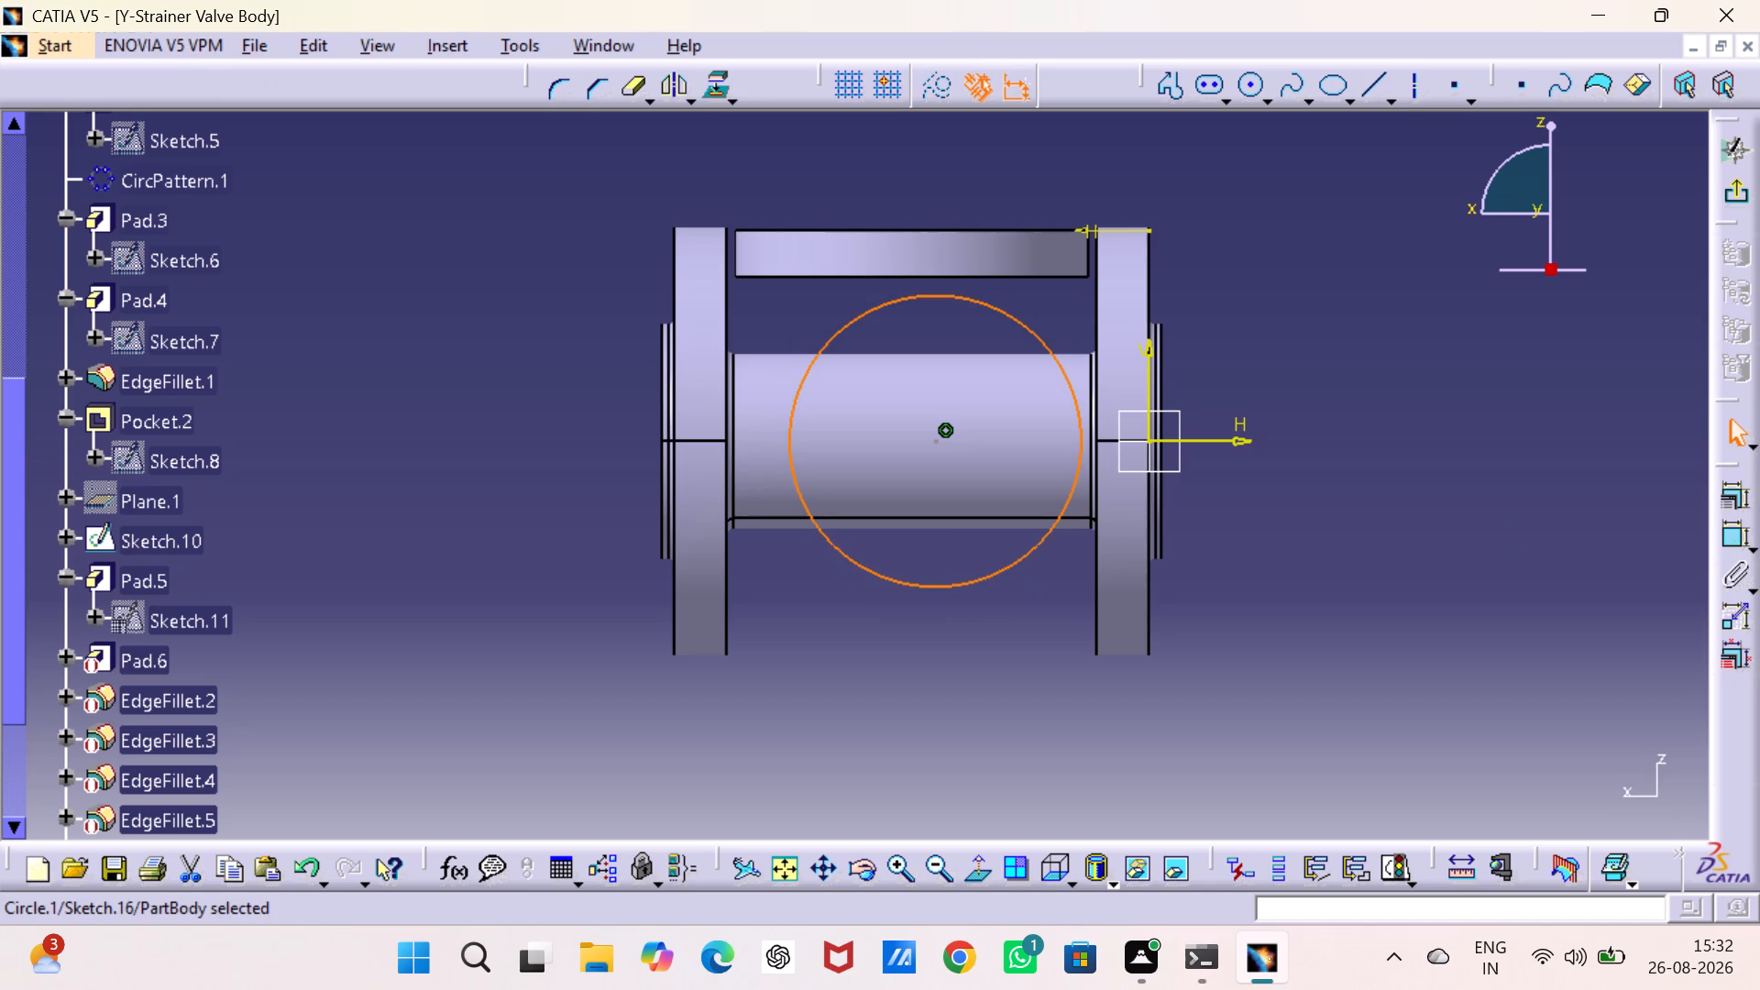
Dimension the circle's radius and set it to 46 mm.
click(1731, 536)
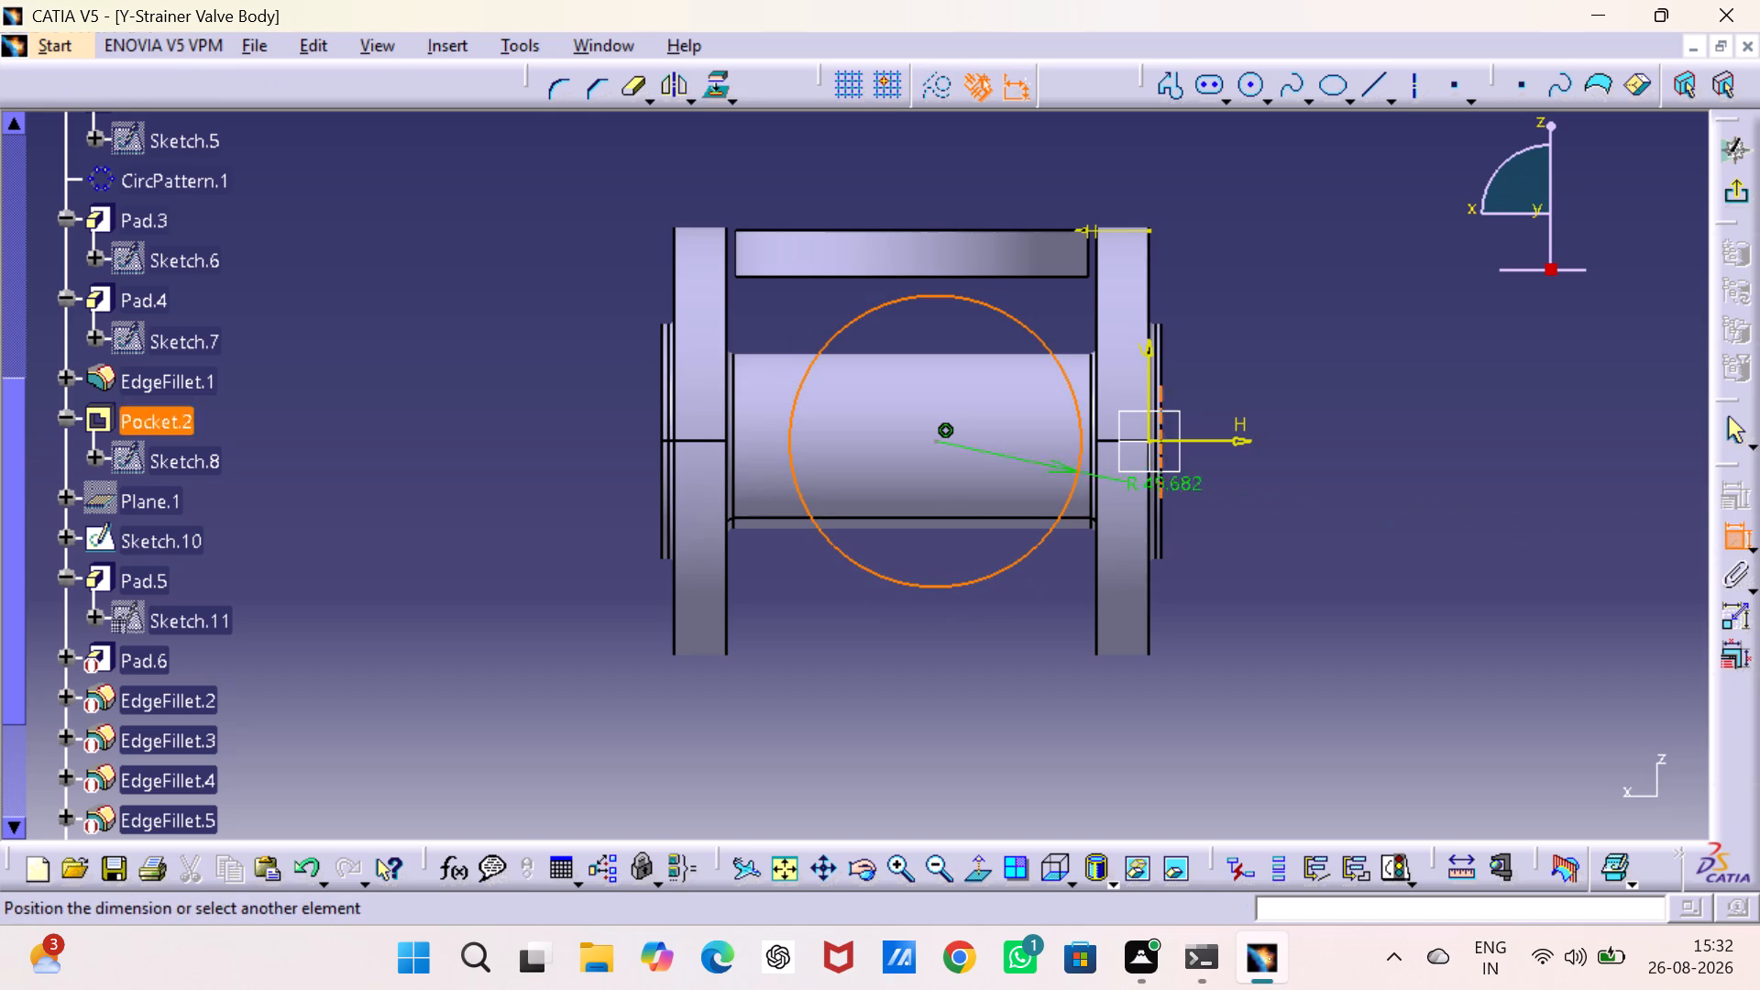
click(1045, 652)
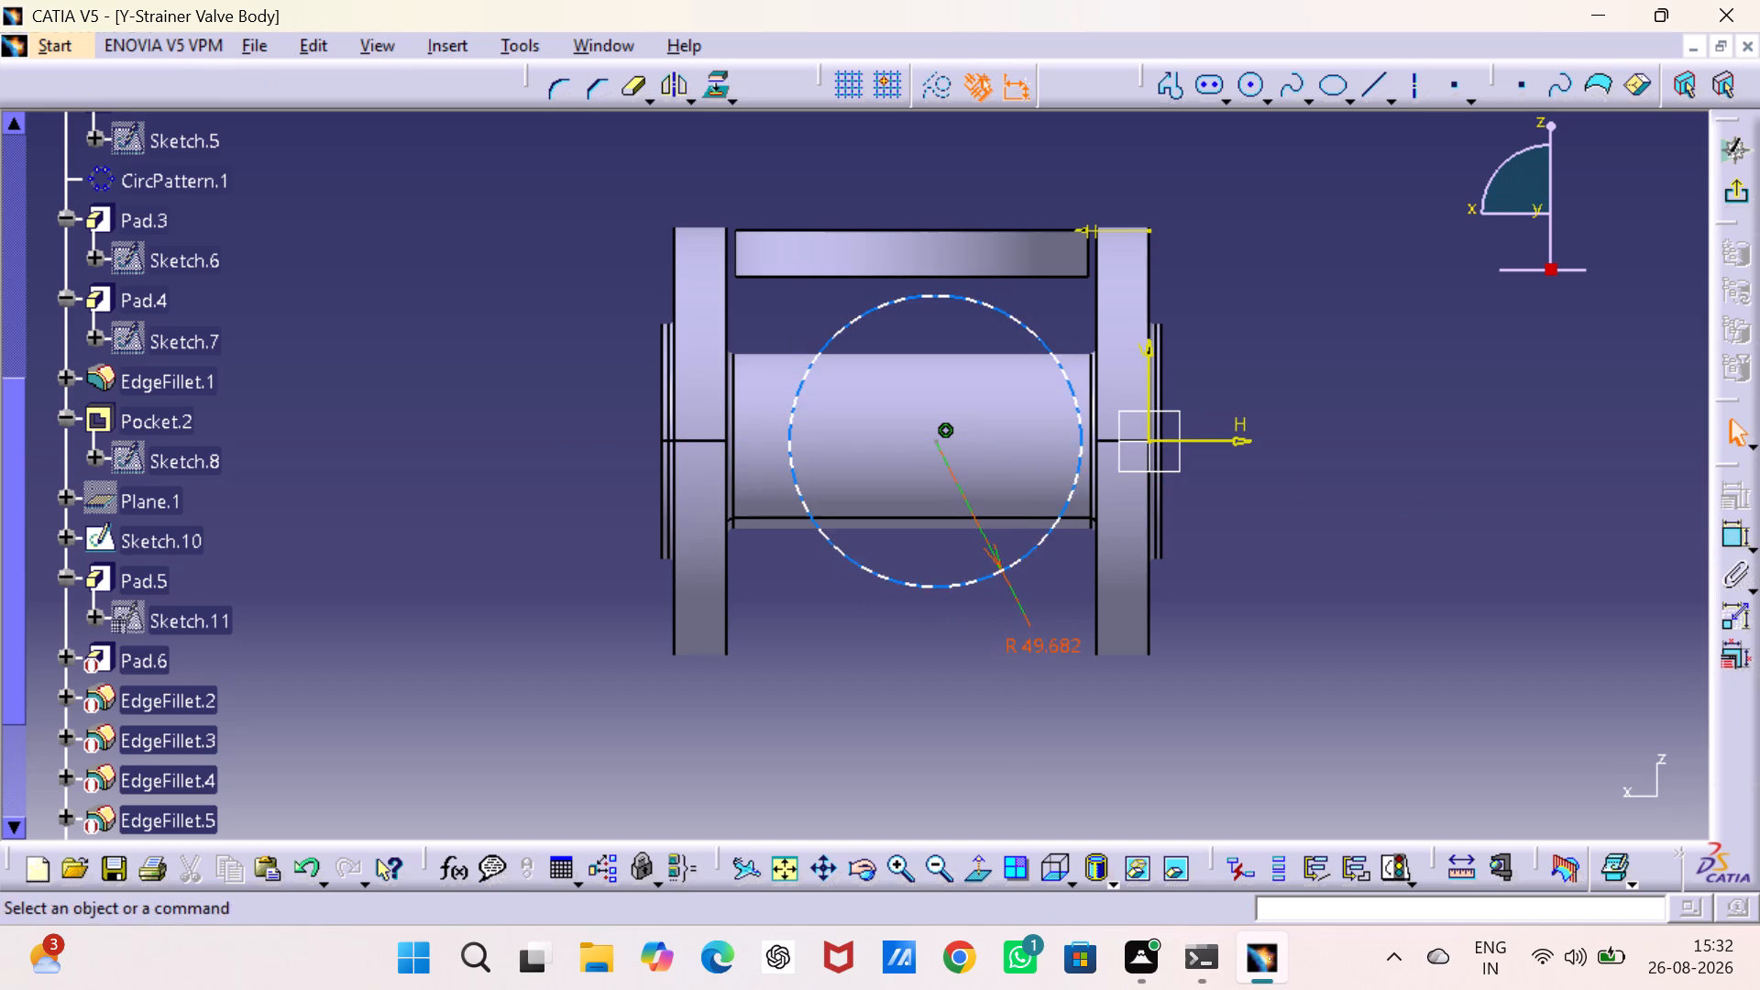
double_click(1045, 643)
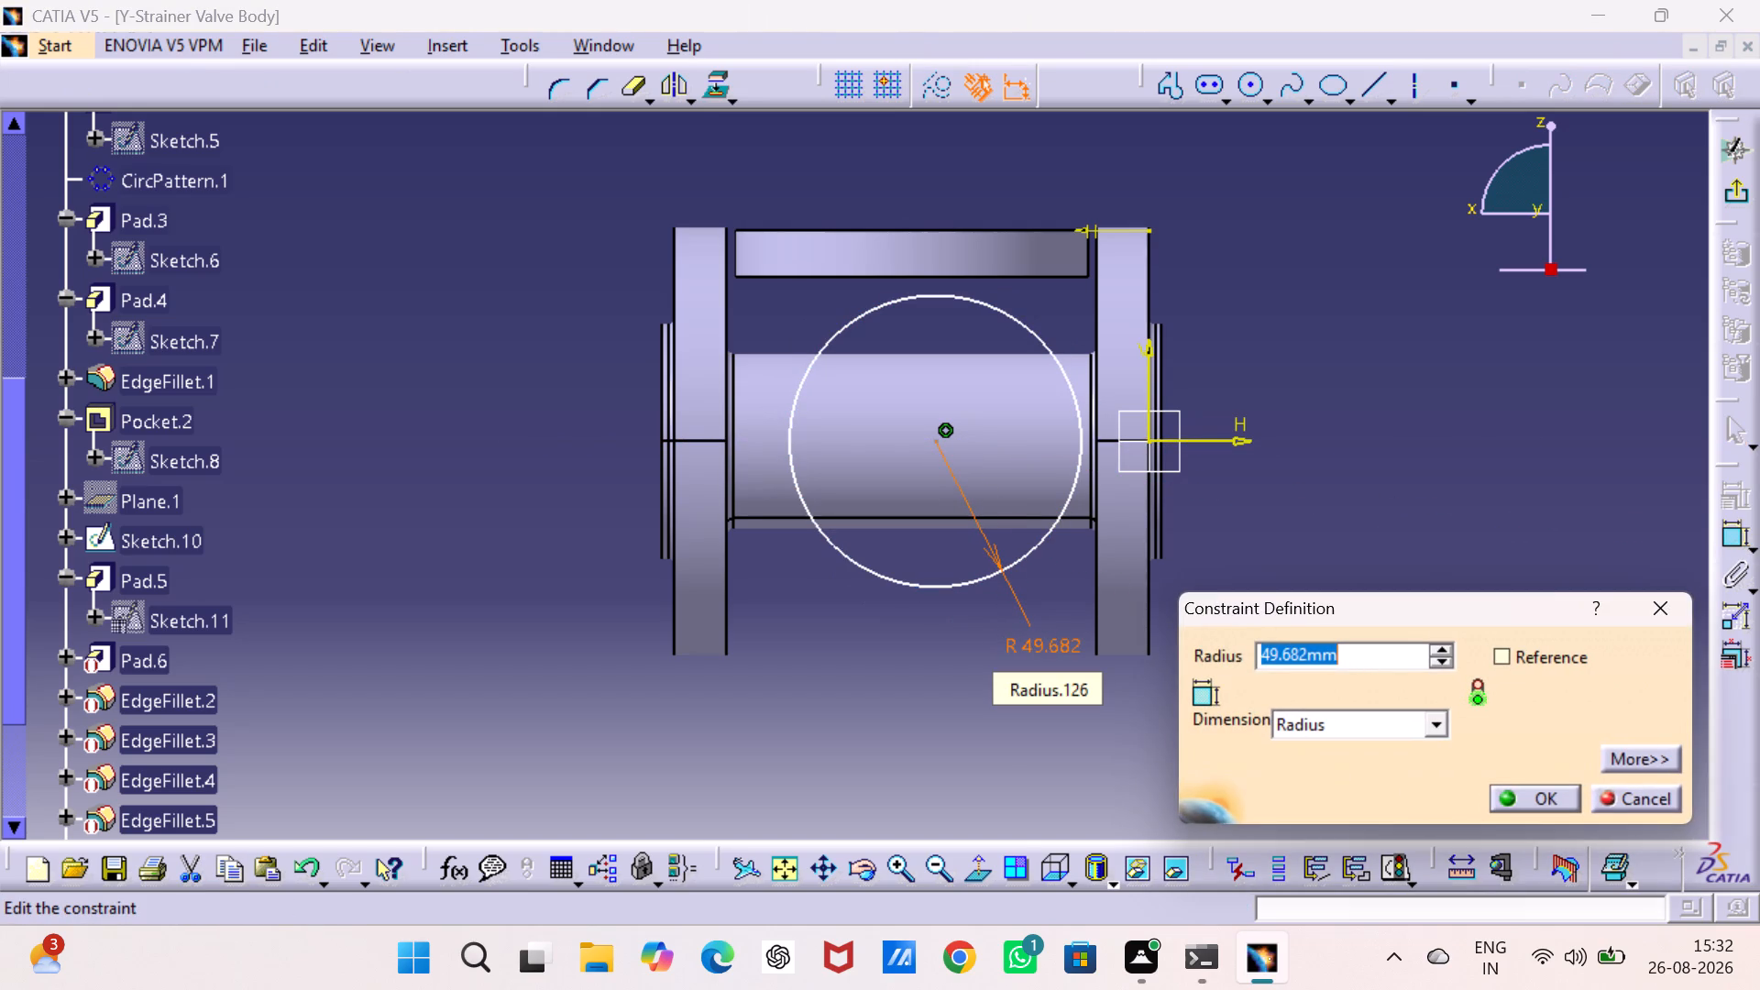
key(4)
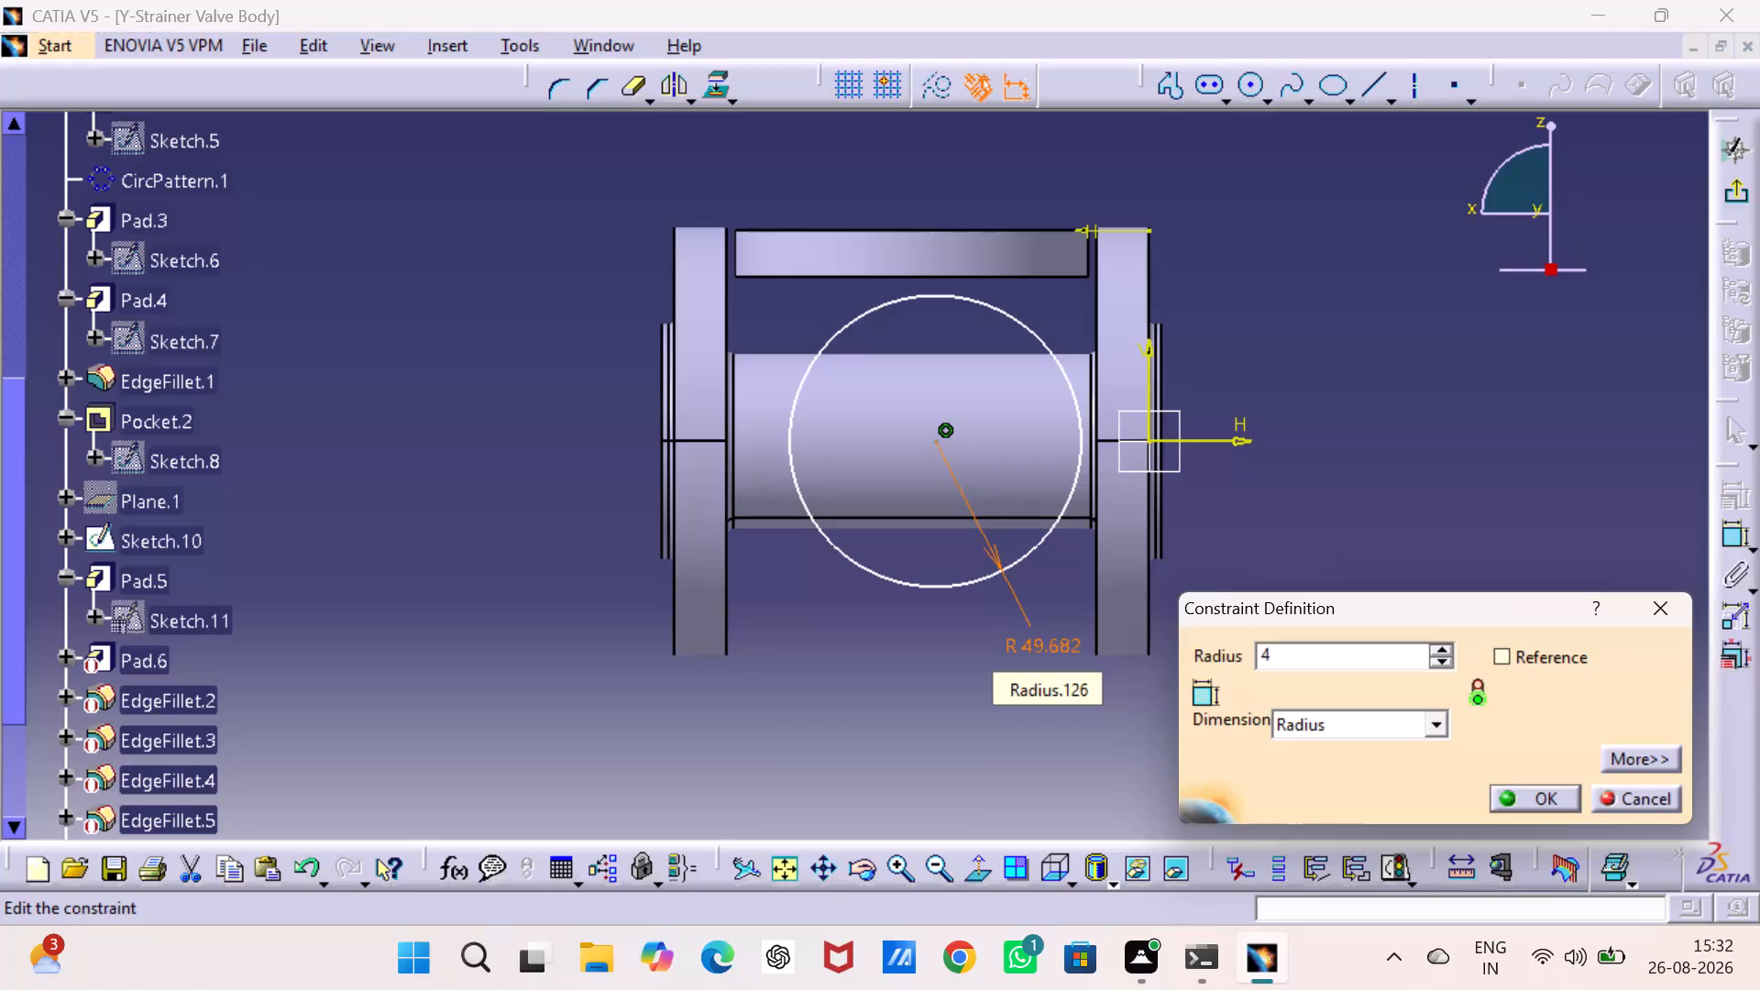
key(8)
key(BackSpace)
key(8)
key(BackSpace)
key(6)
key(Return)
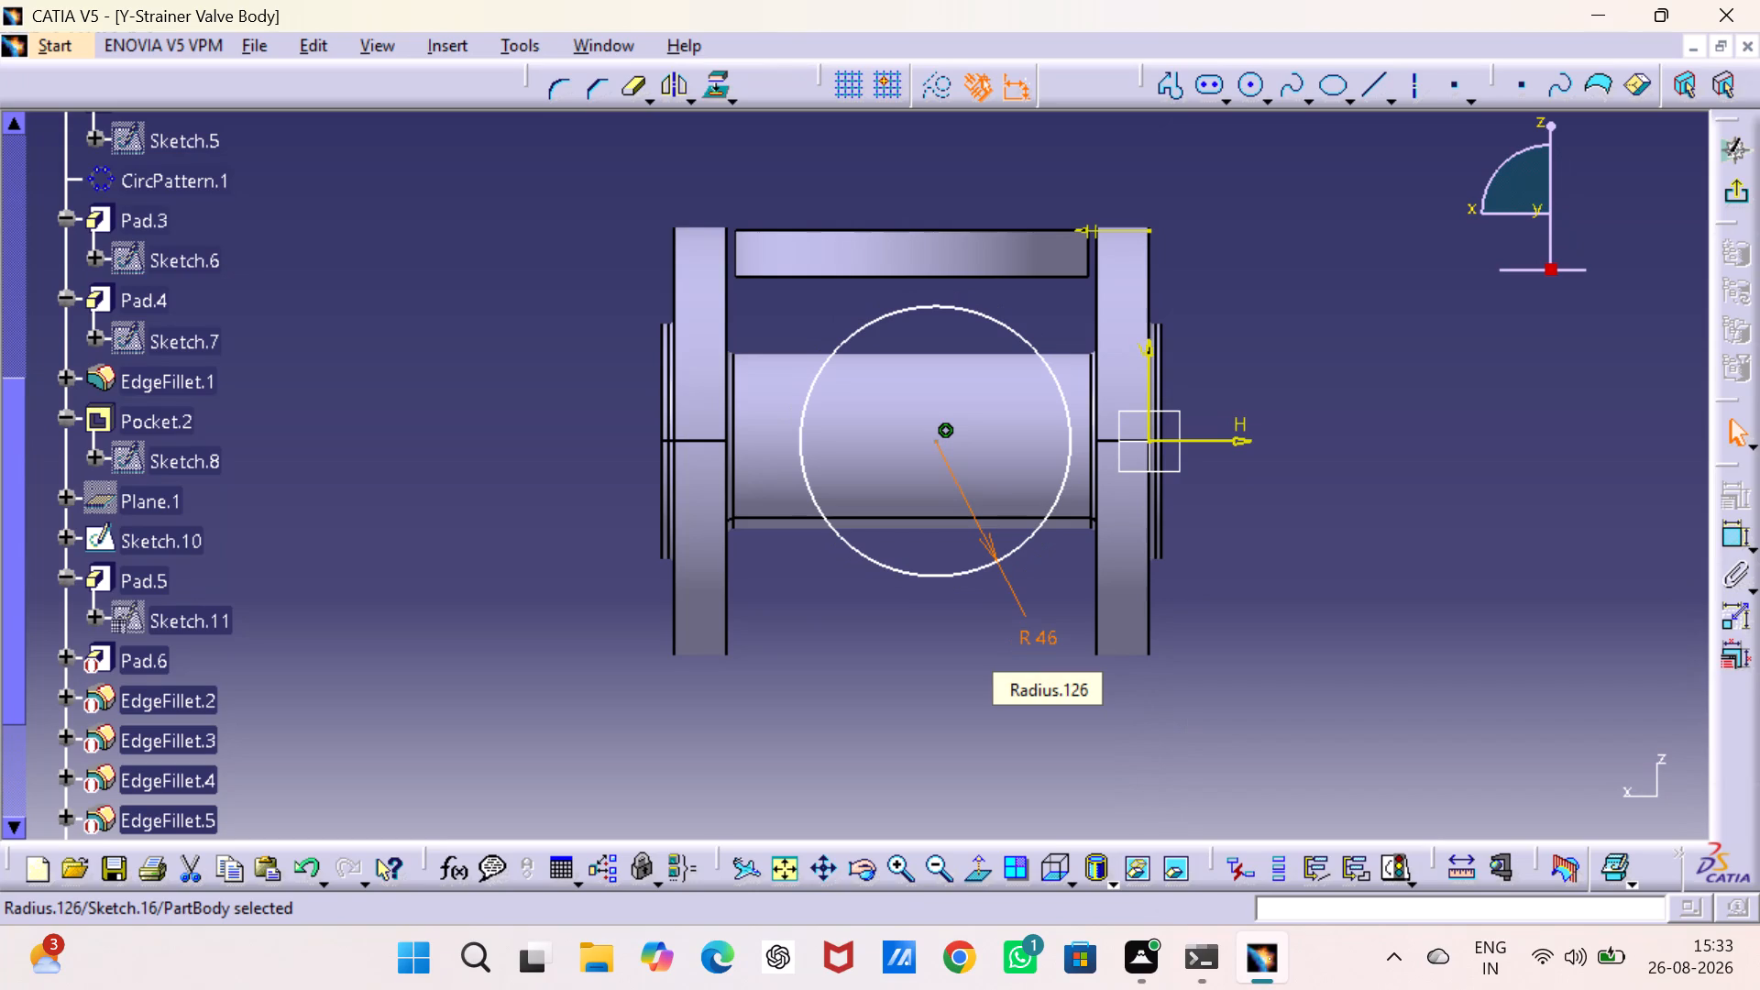
click(1357, 527)
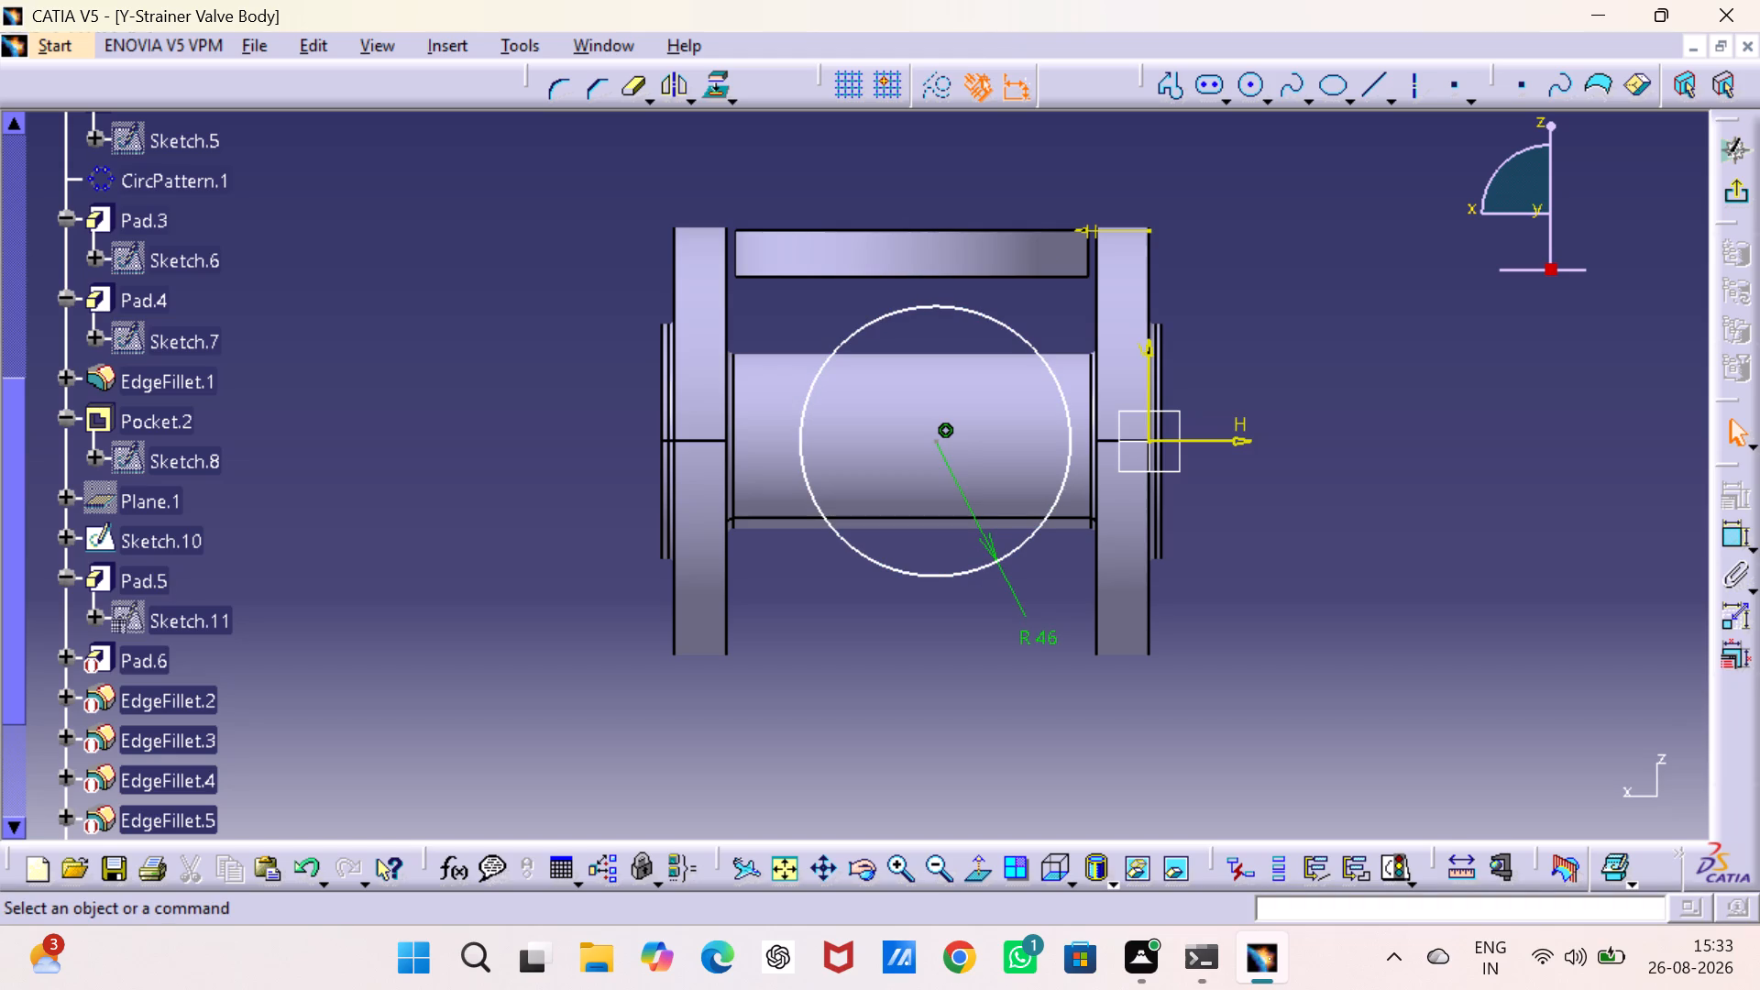
Dimension the horizontal distance from the origin to the circle's centre and set it to 81 mm.
click(1729, 531)
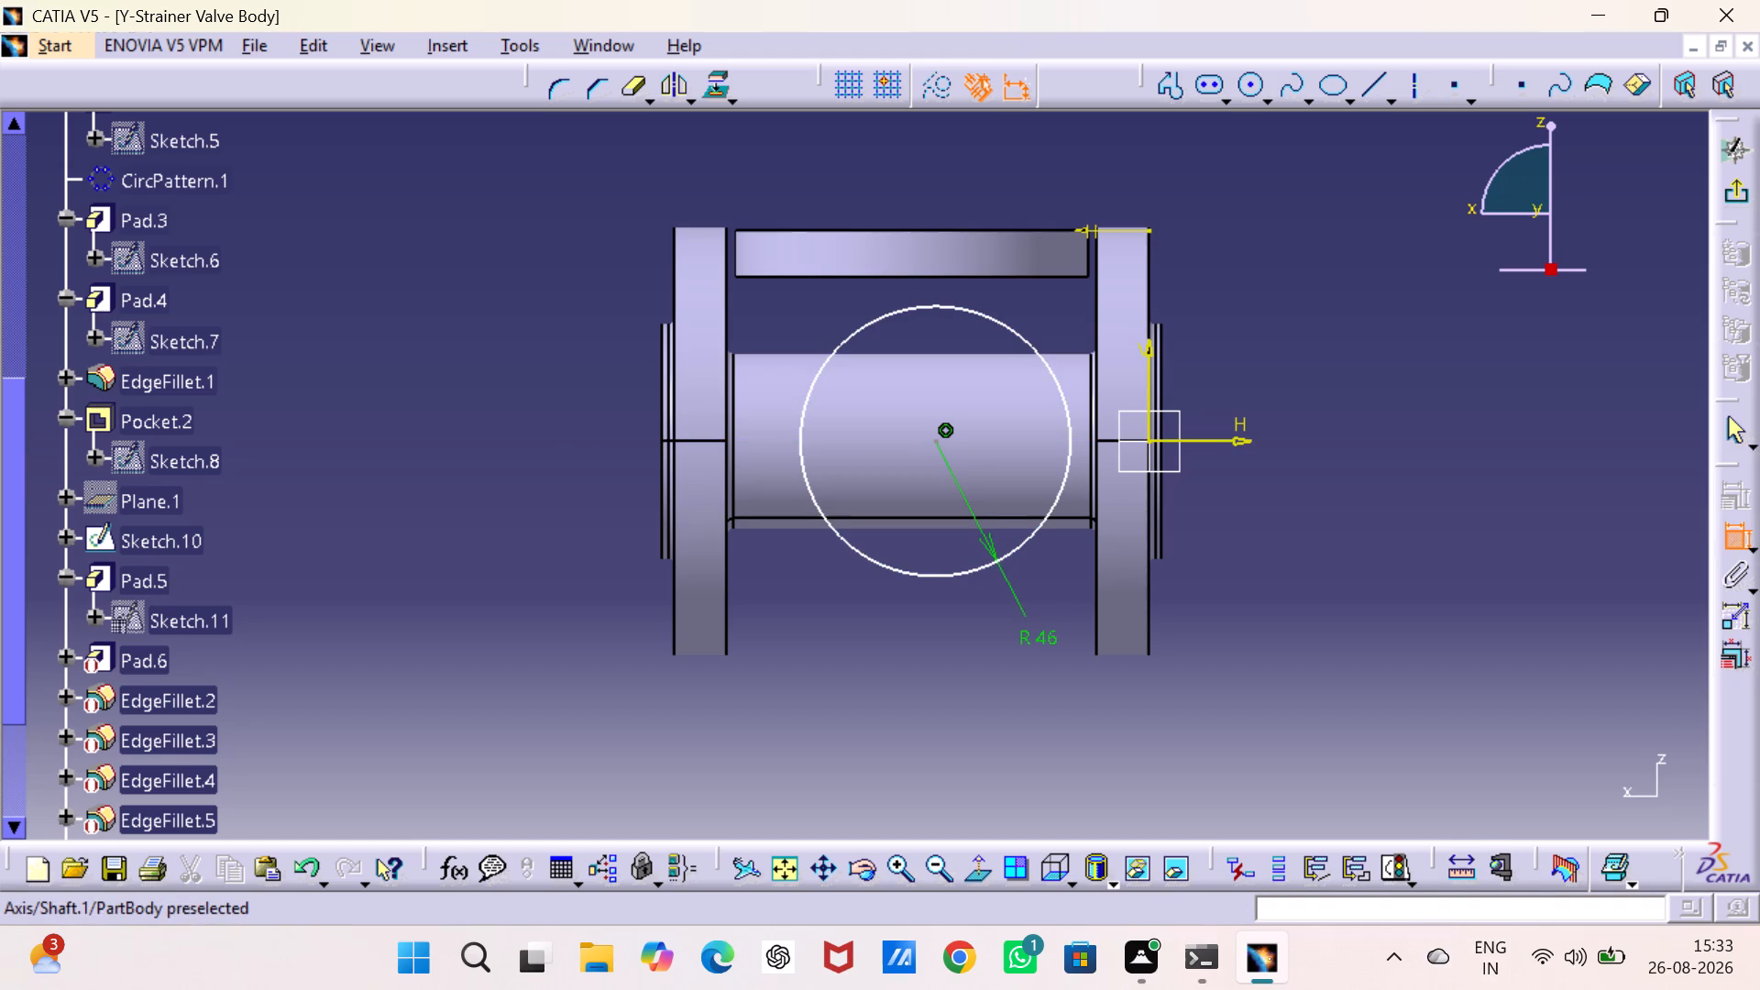
click(936, 437)
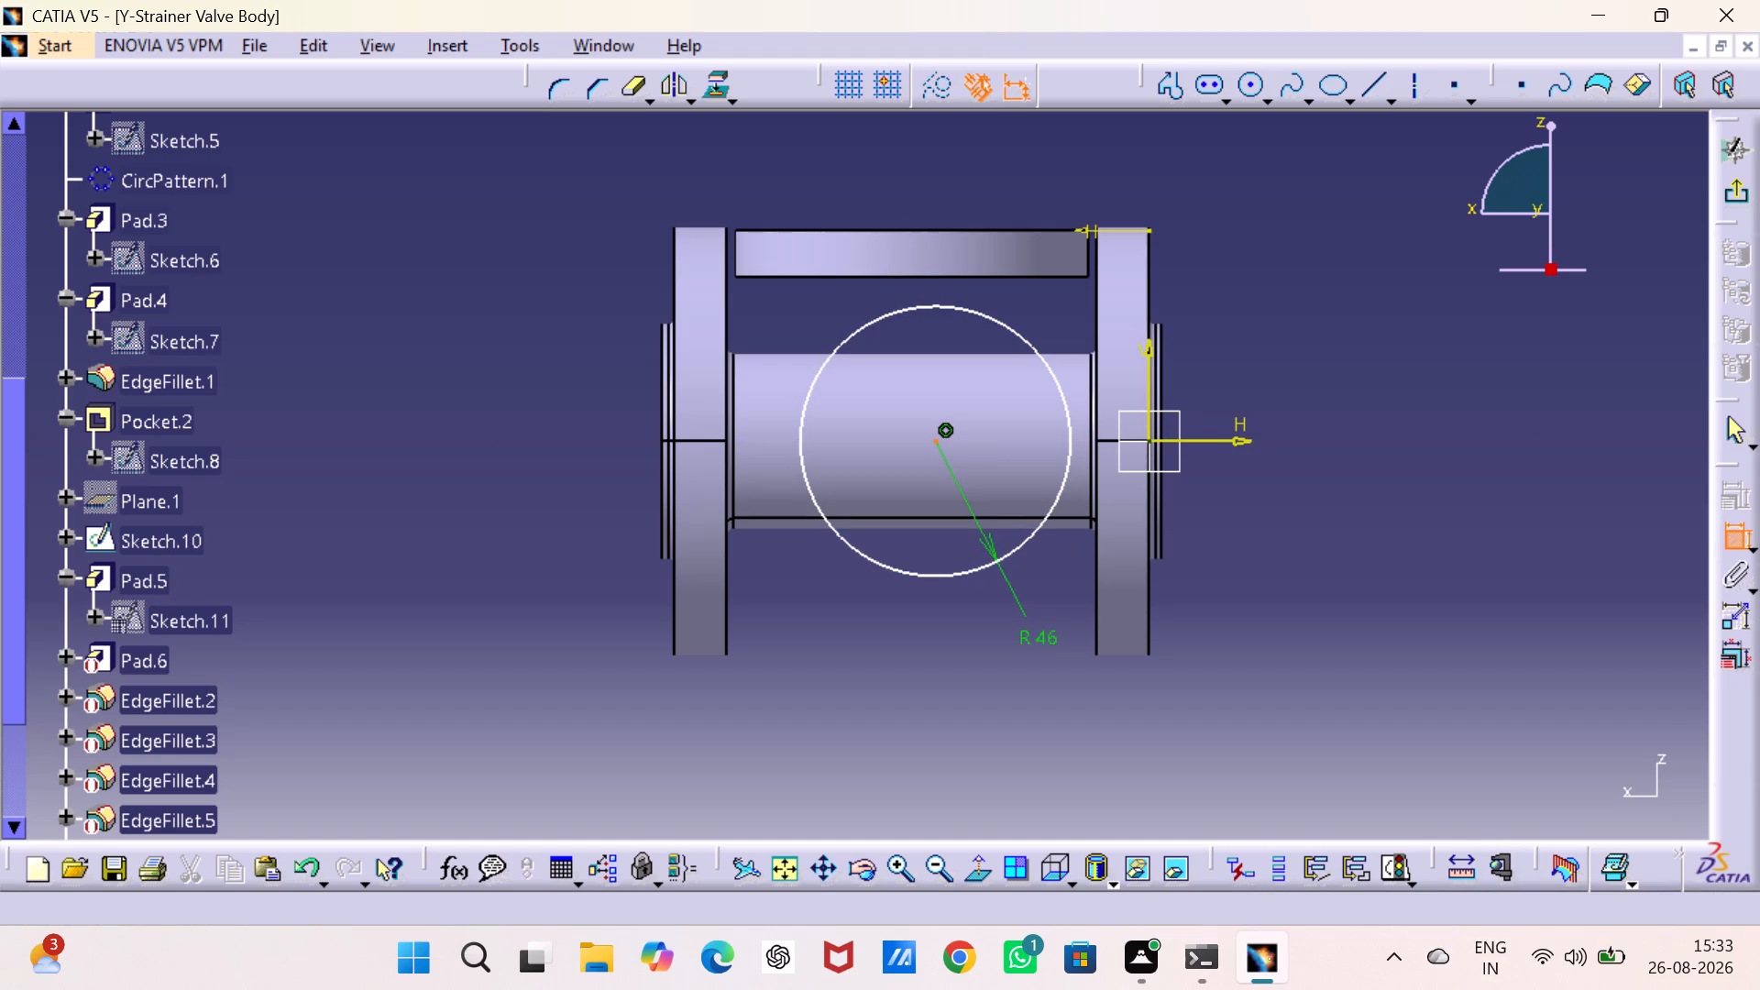
click(1151, 441)
click(1098, 706)
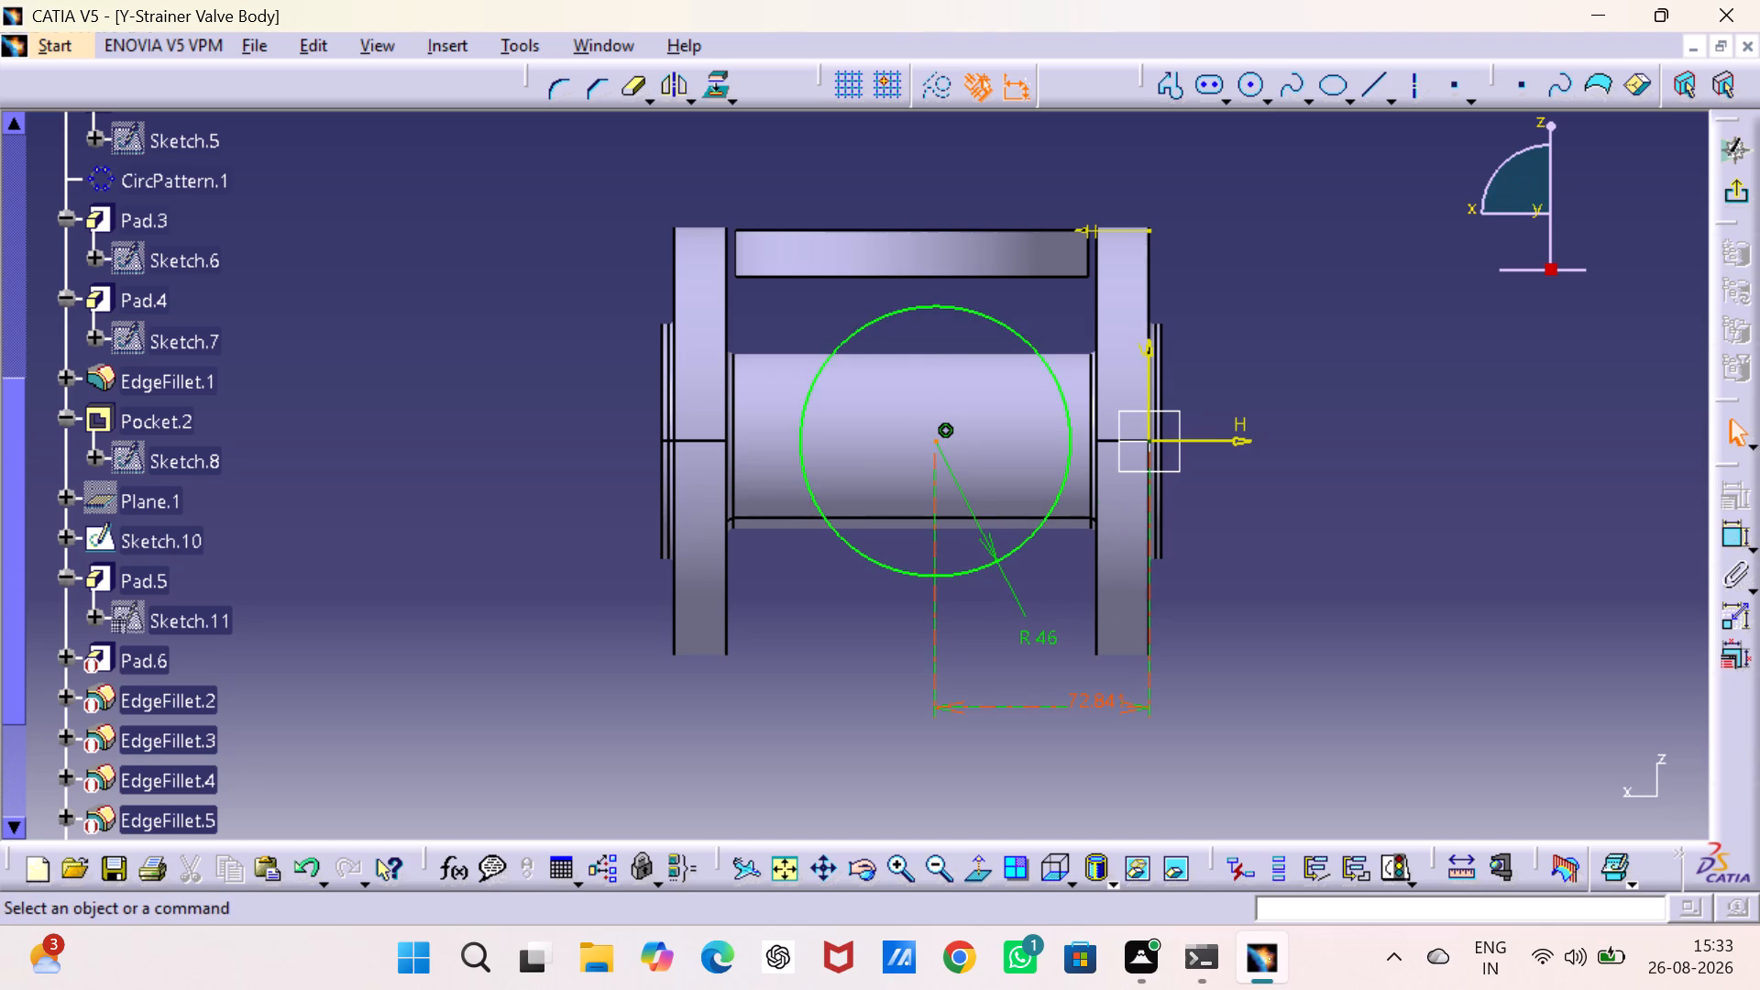
double_click(1092, 691)
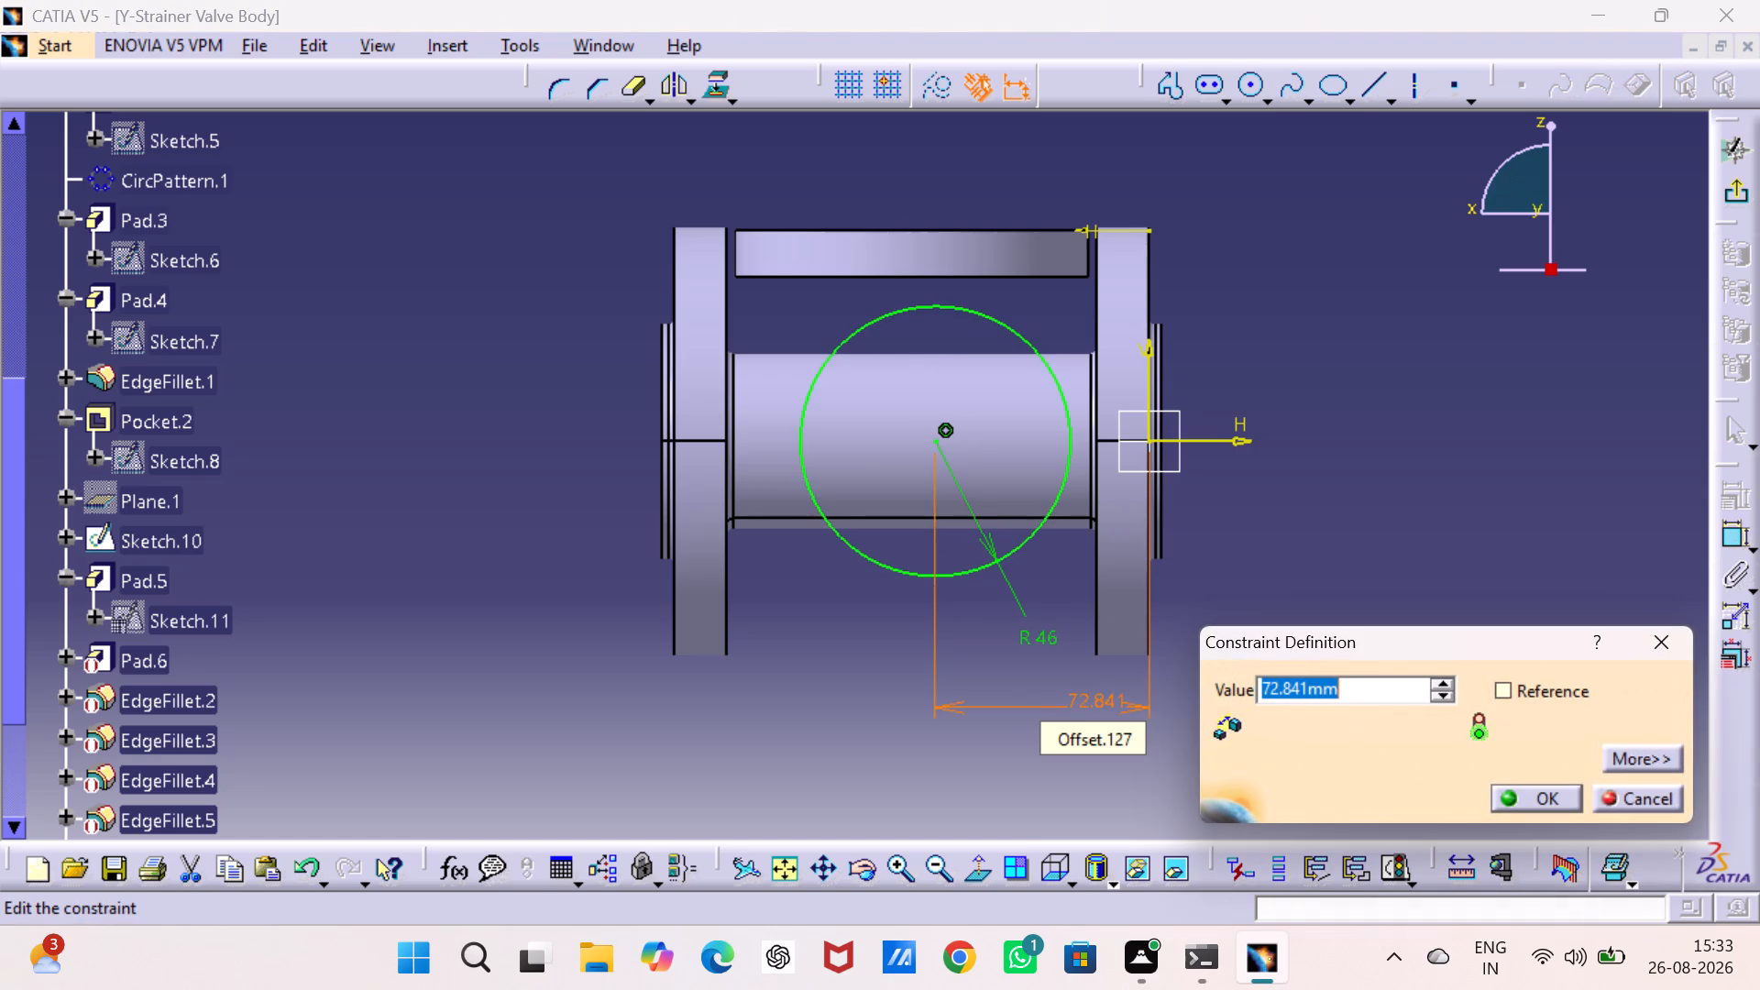
text(81)
key(Return)
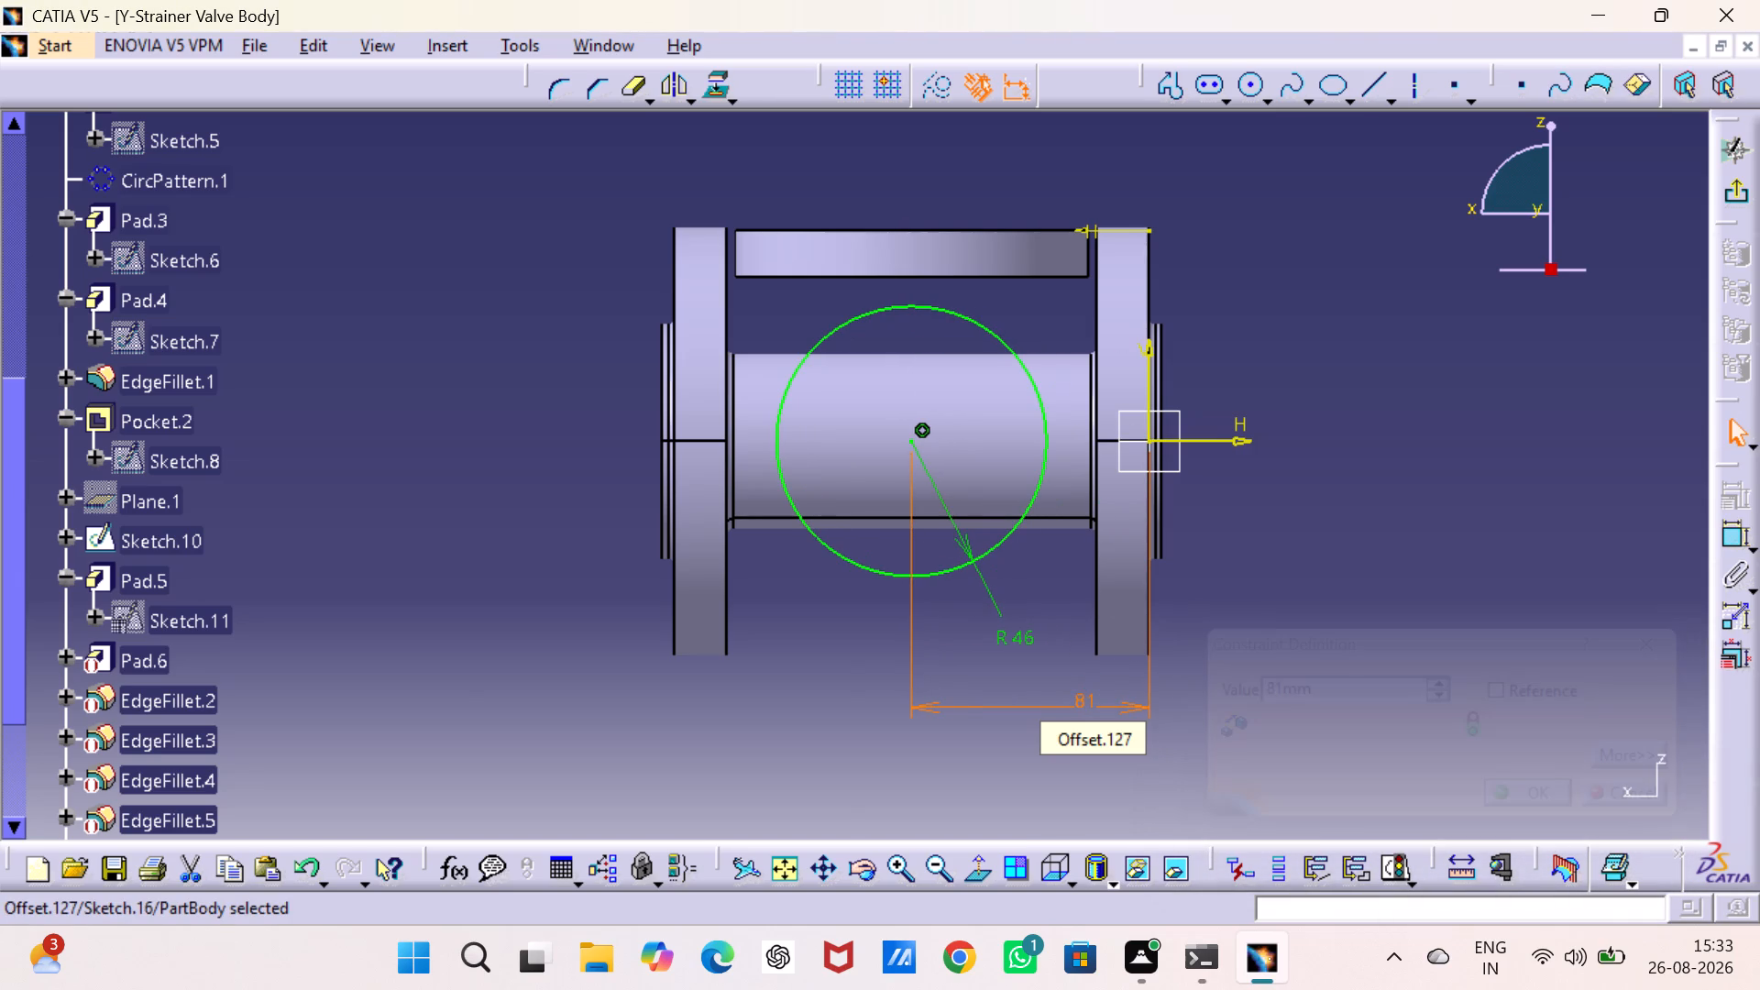
click(1343, 533)
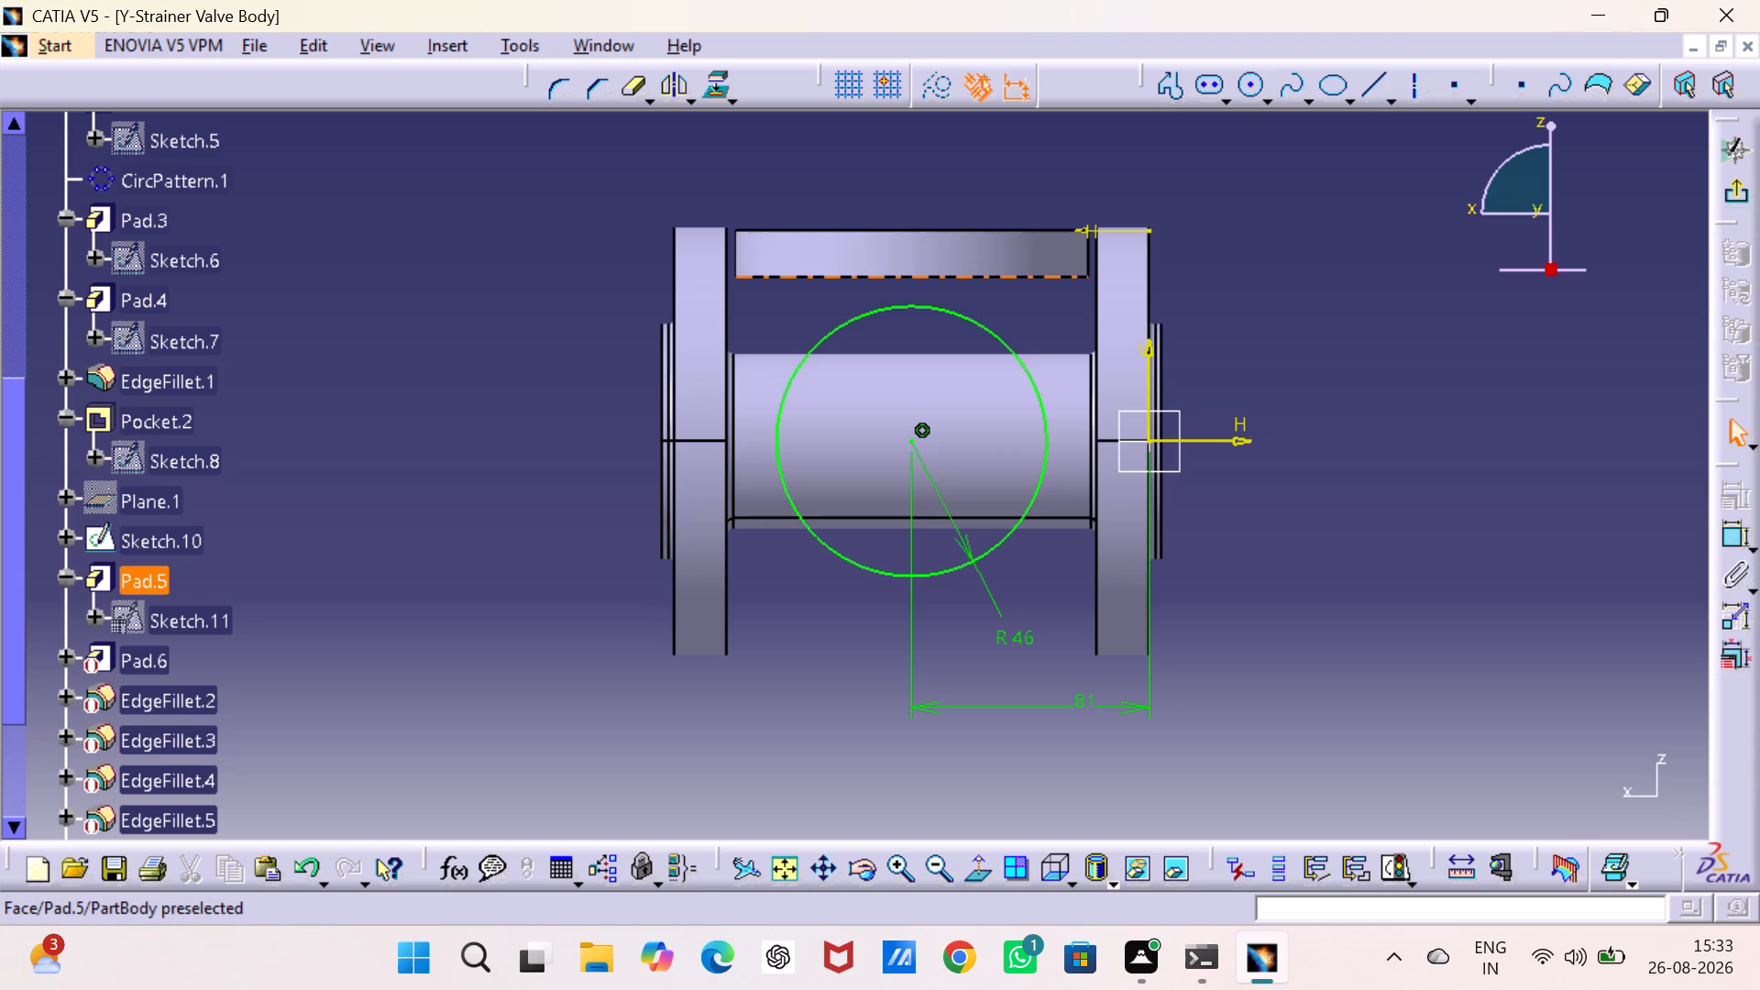
Project the underside face of the top pad (Pad.5) onto the sketch plane.
click(1028, 279)
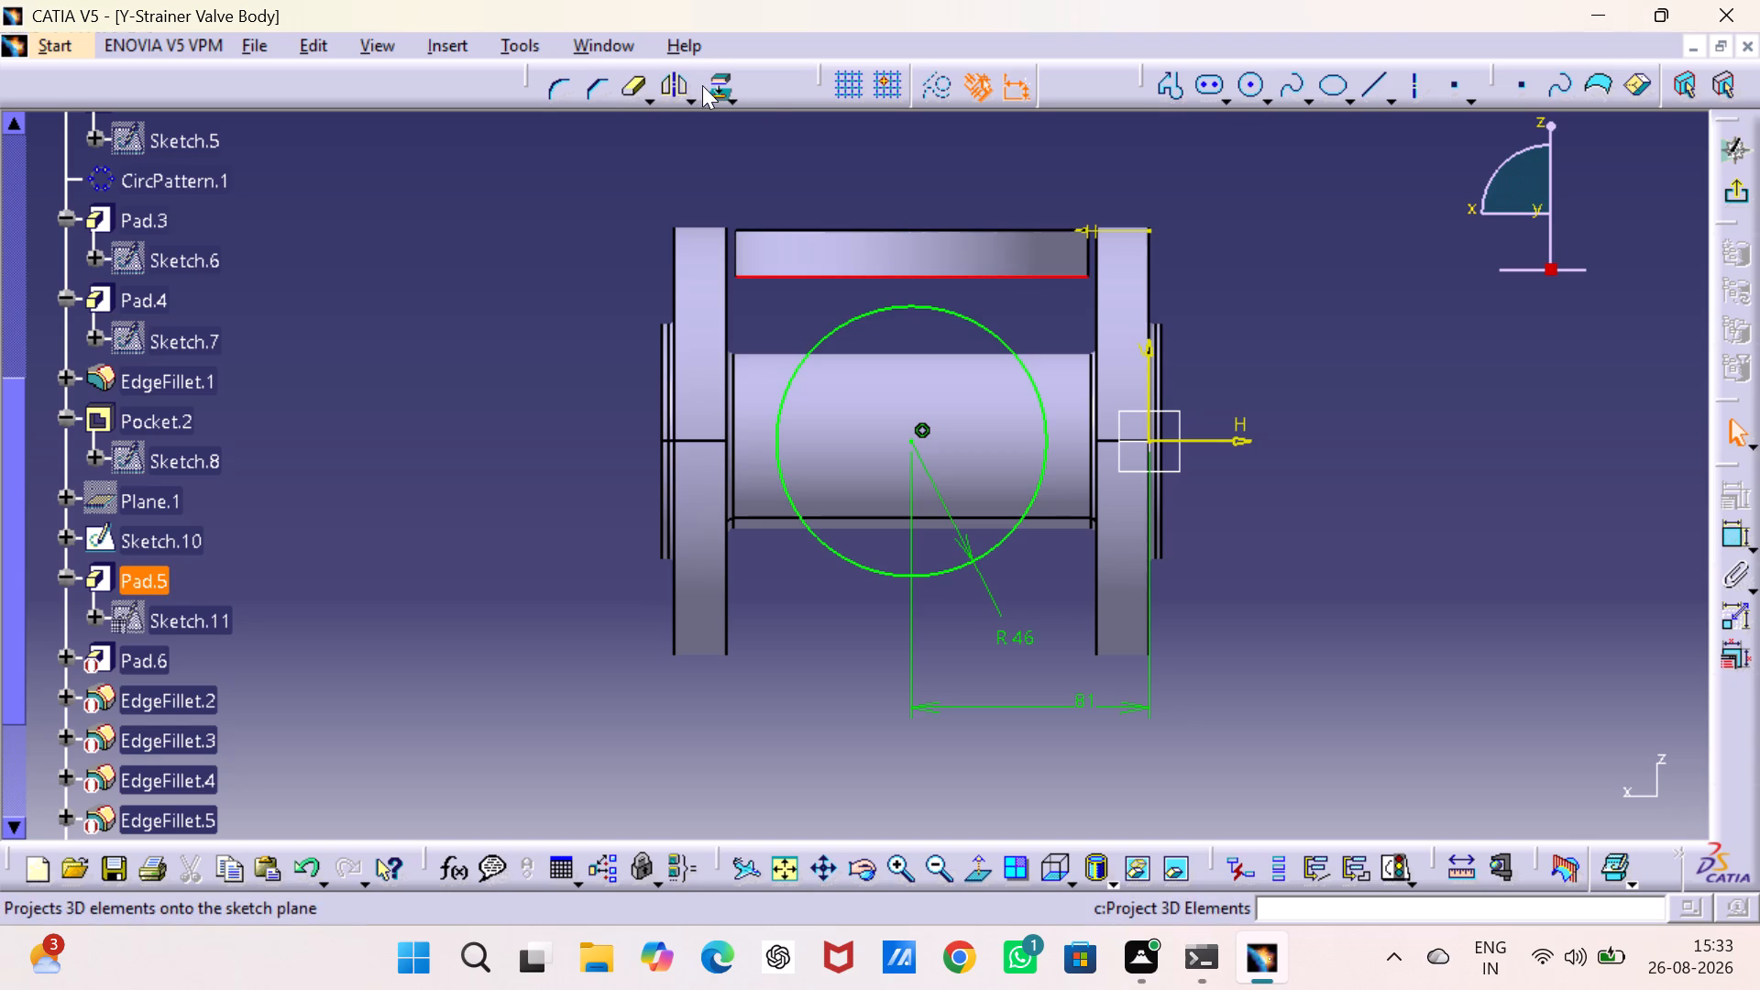
click(711, 84)
click(487, 265)
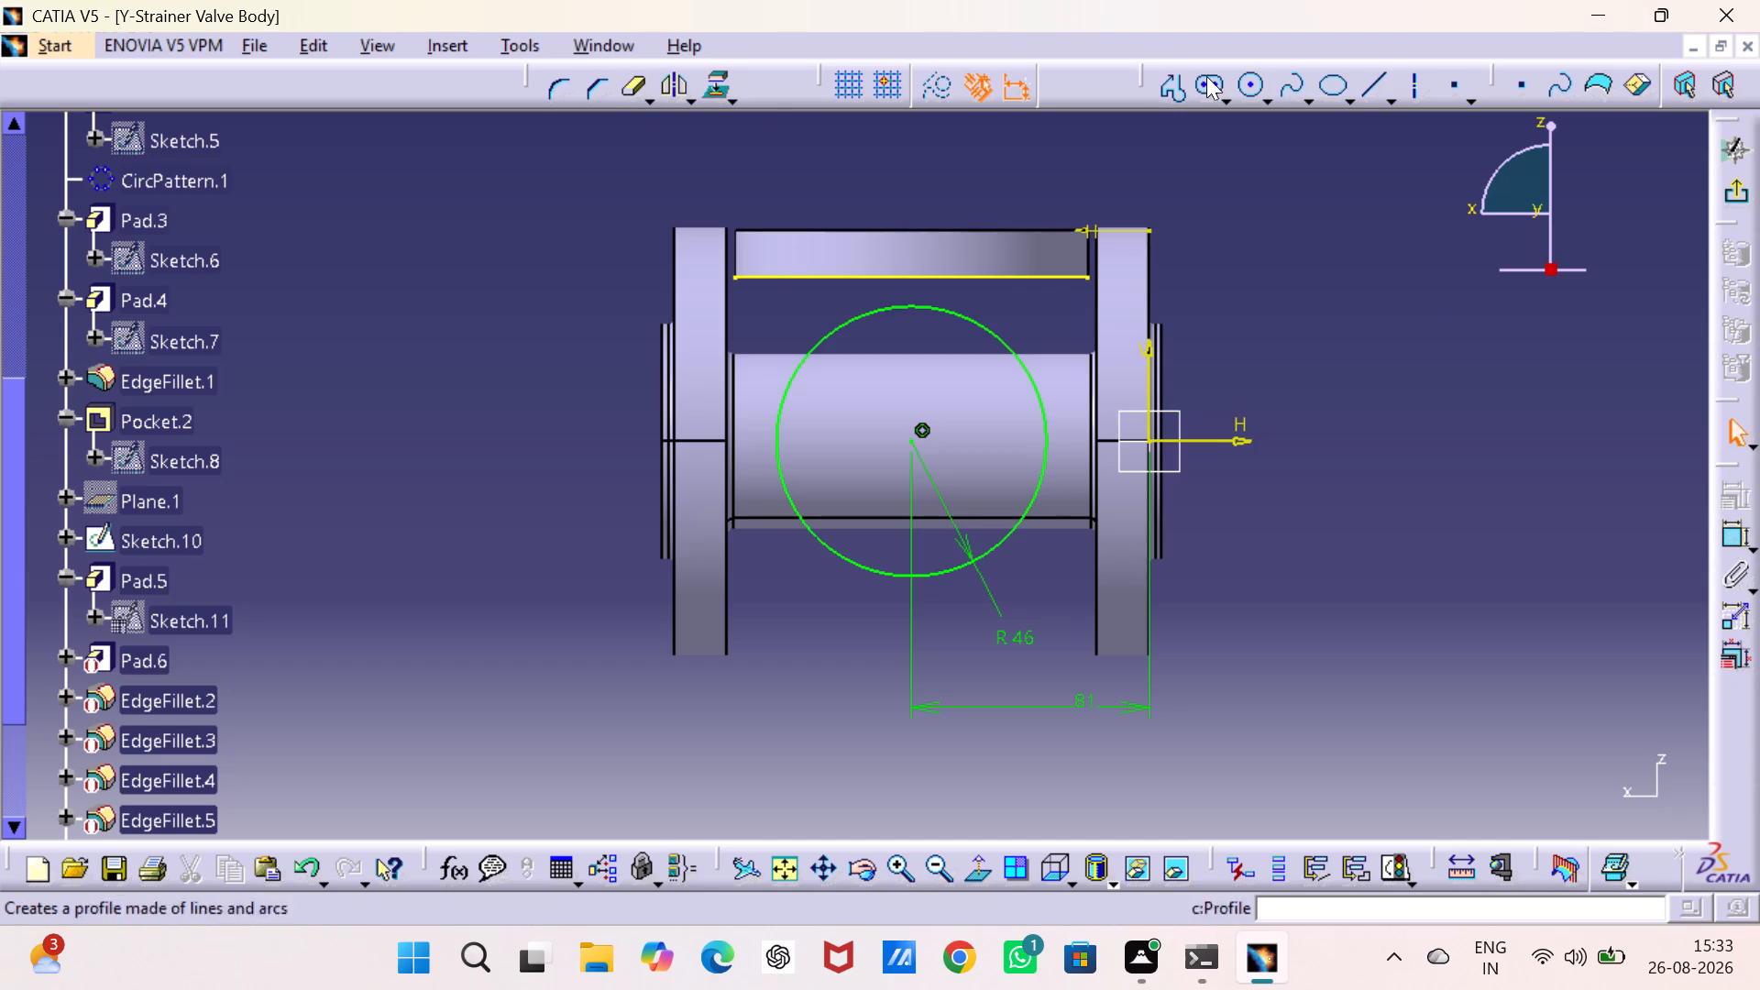
Draw a vertical line from the circle's side nearest the origin up to the projected underside line, about 56 mm long.
click(1368, 87)
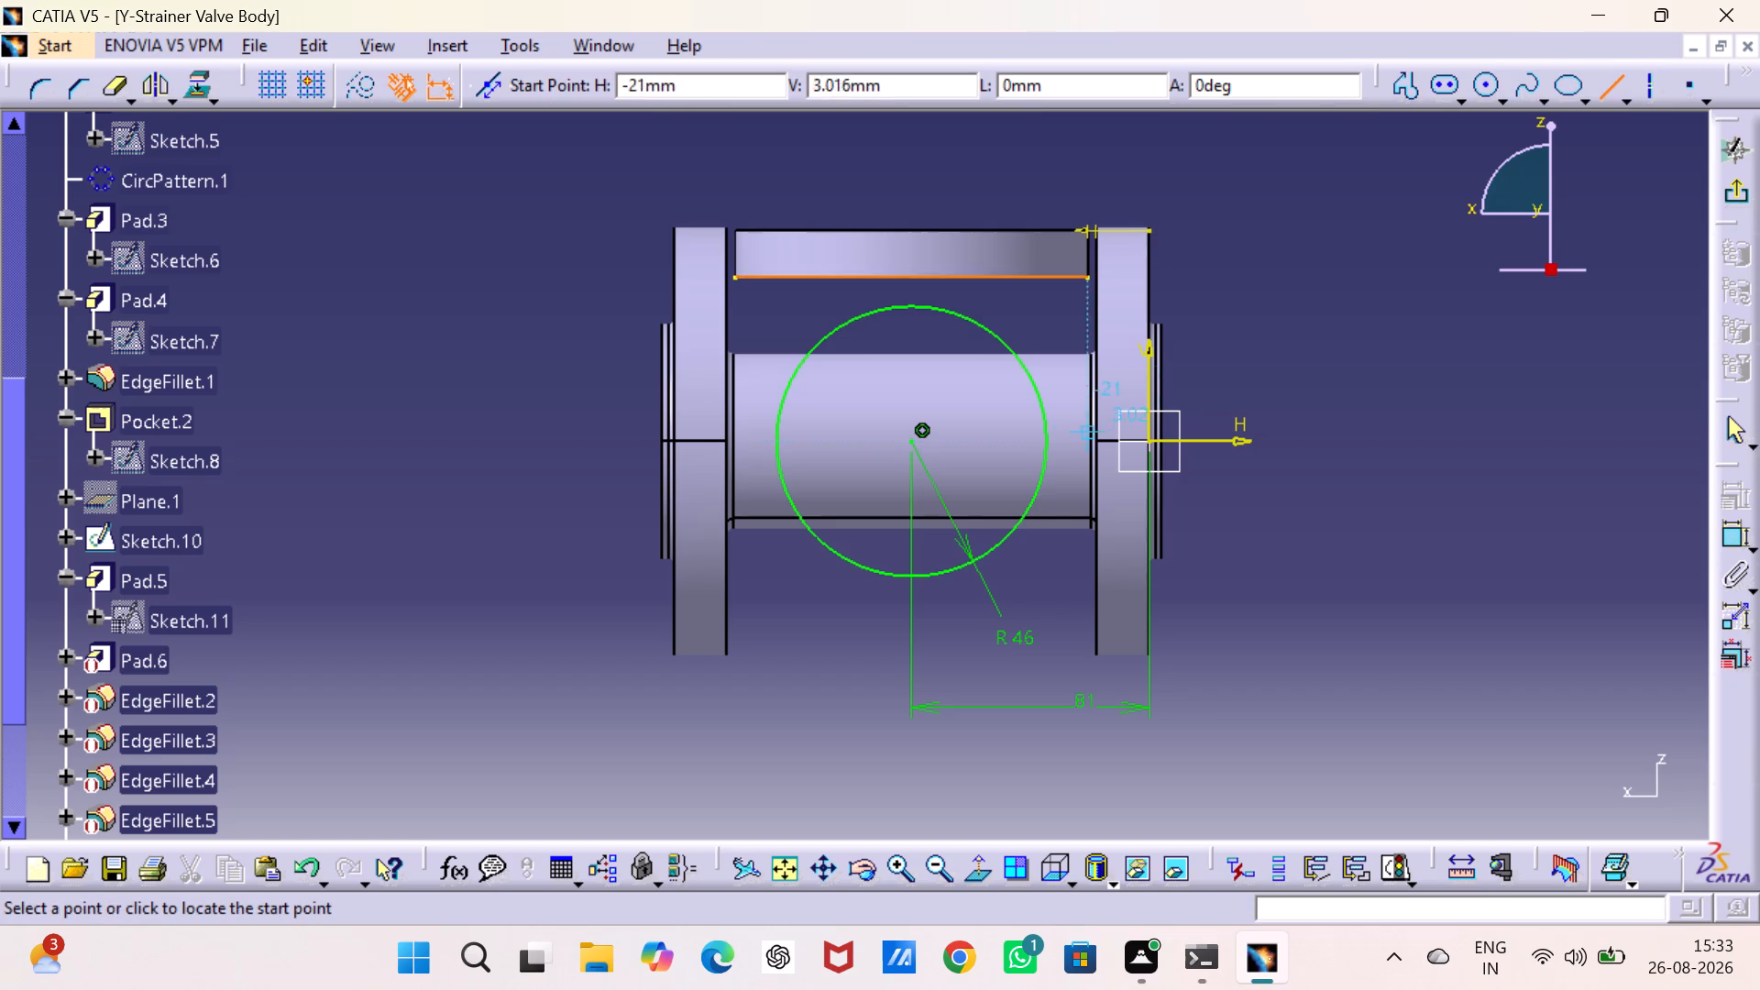
click(1045, 444)
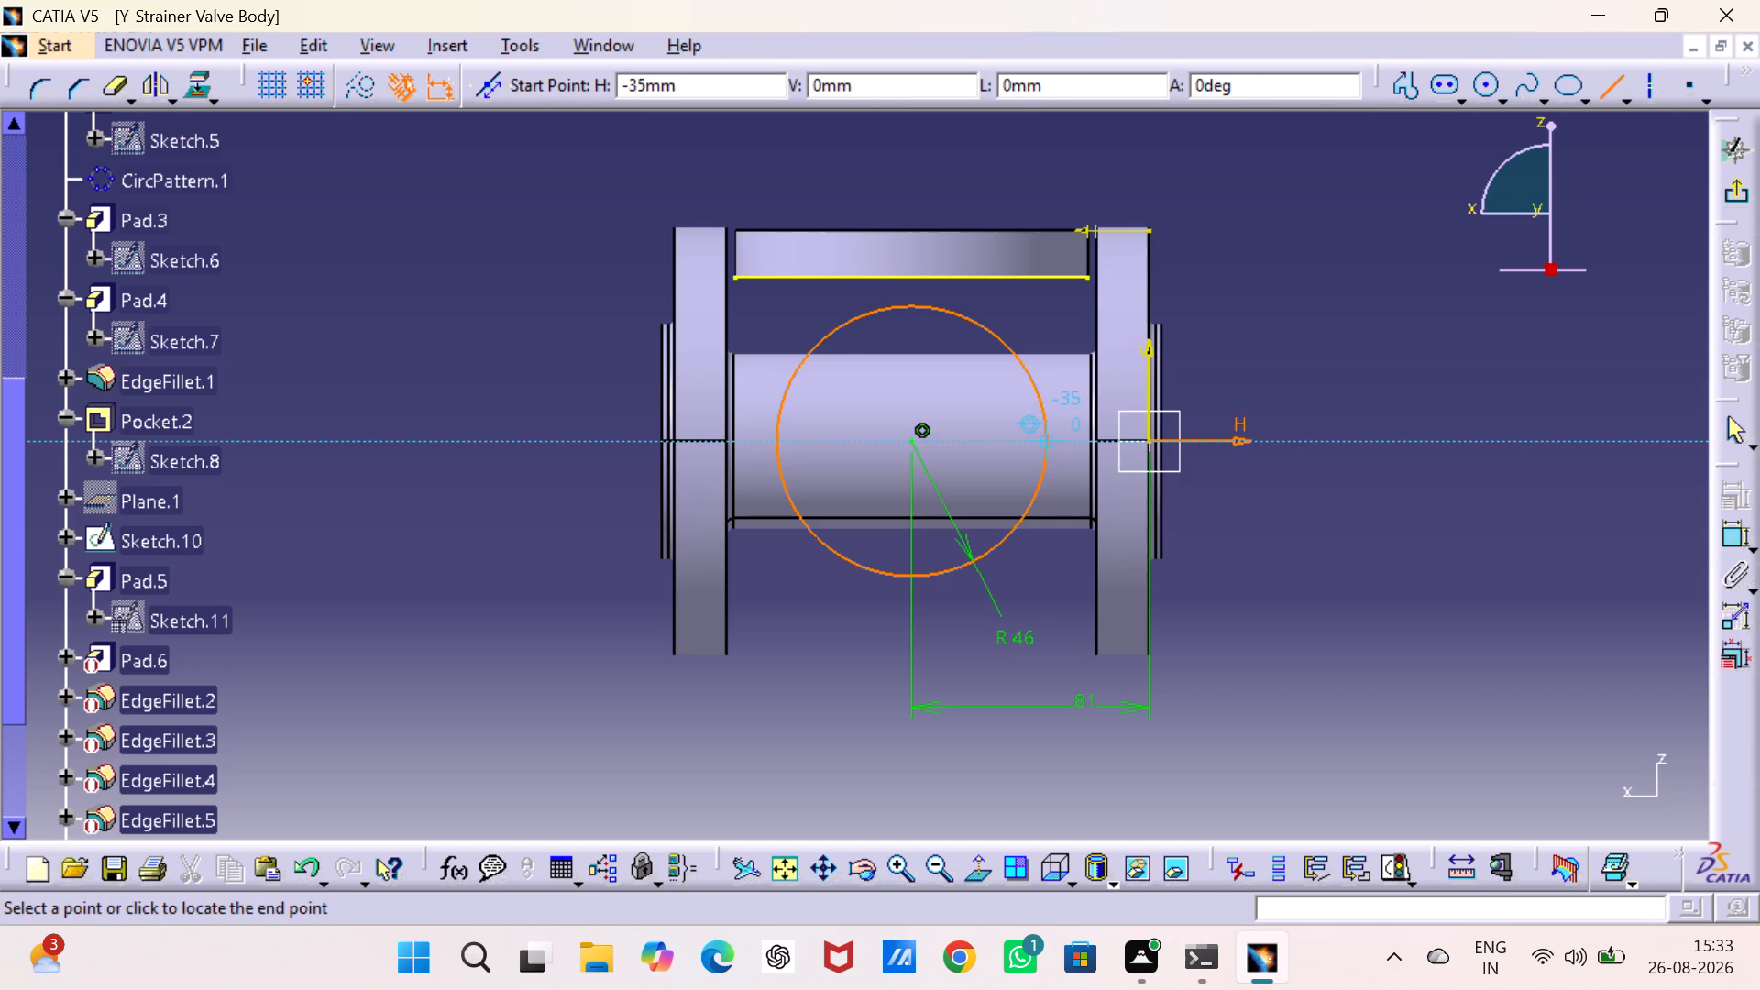
click(1037, 276)
click(1291, 255)
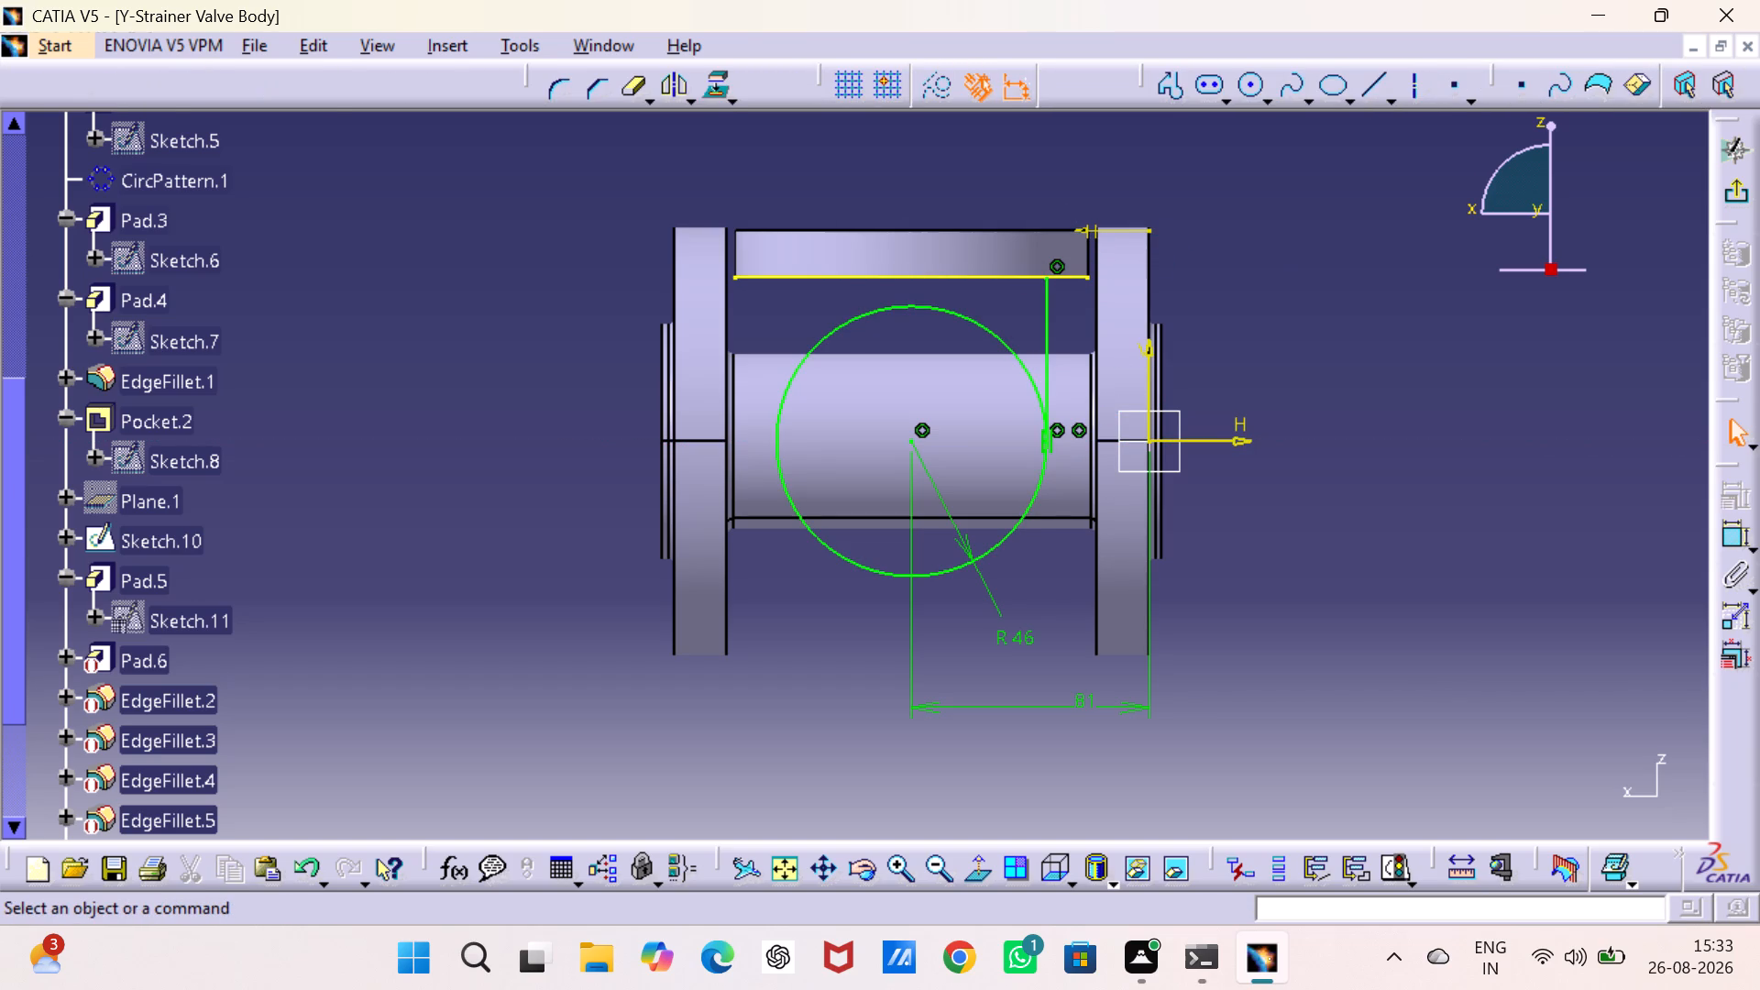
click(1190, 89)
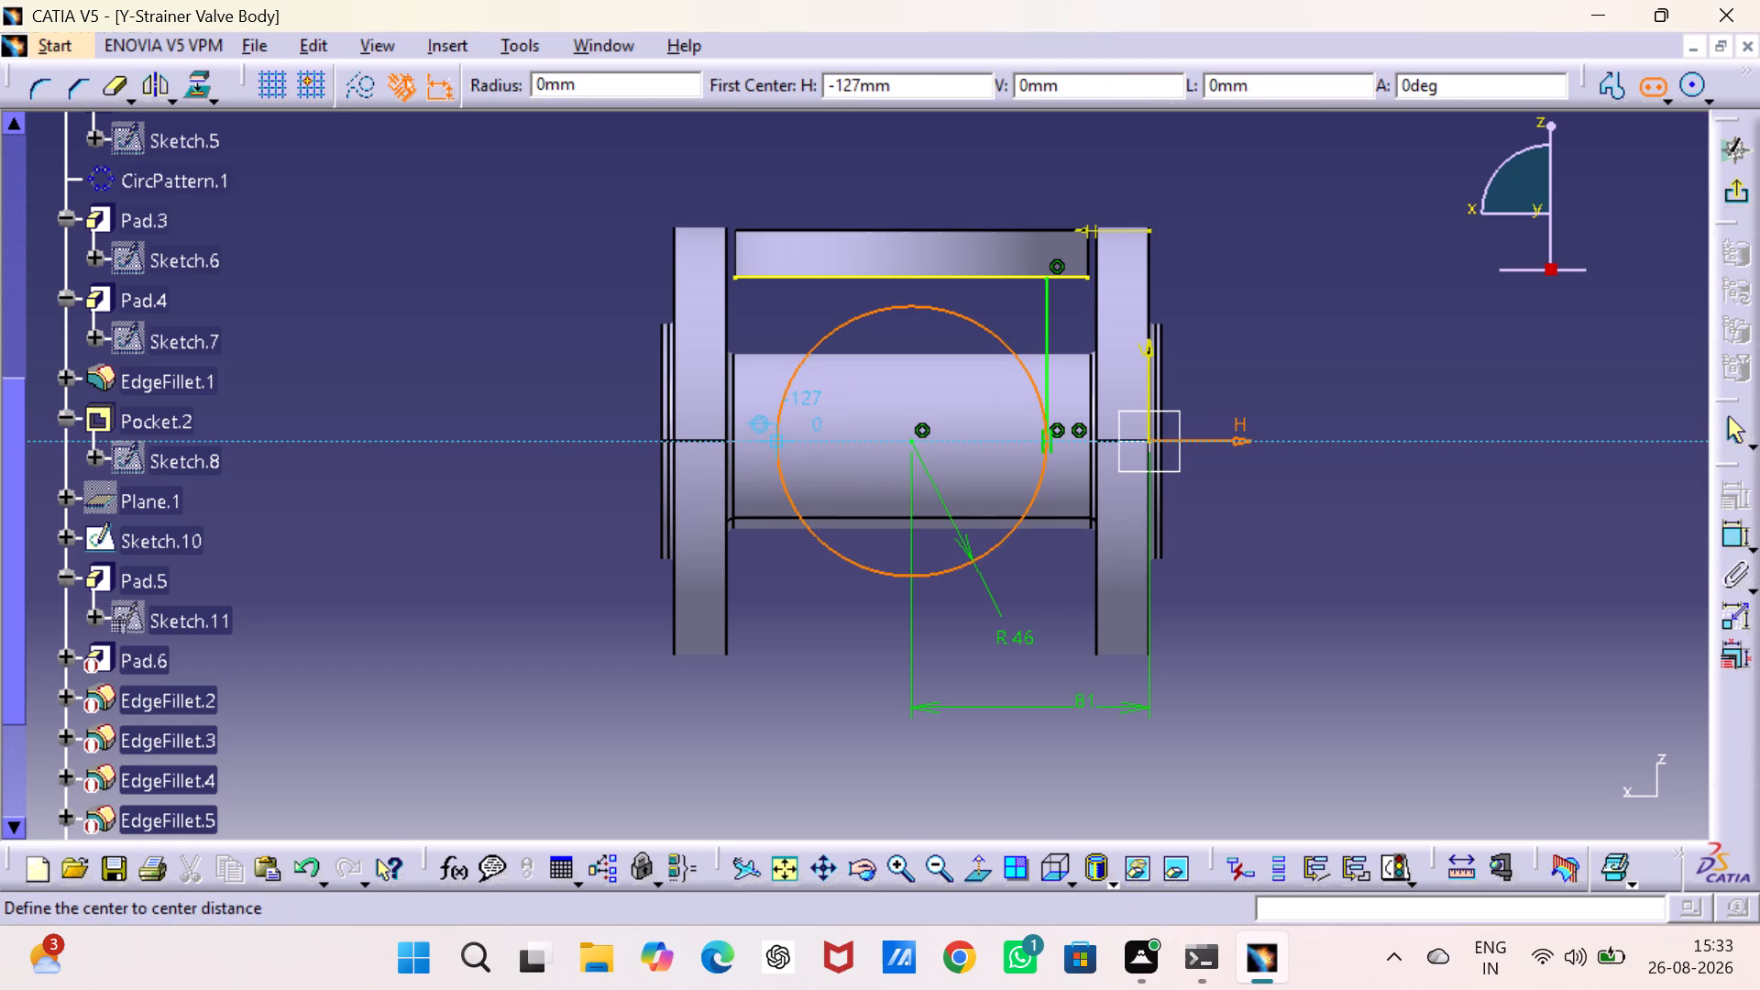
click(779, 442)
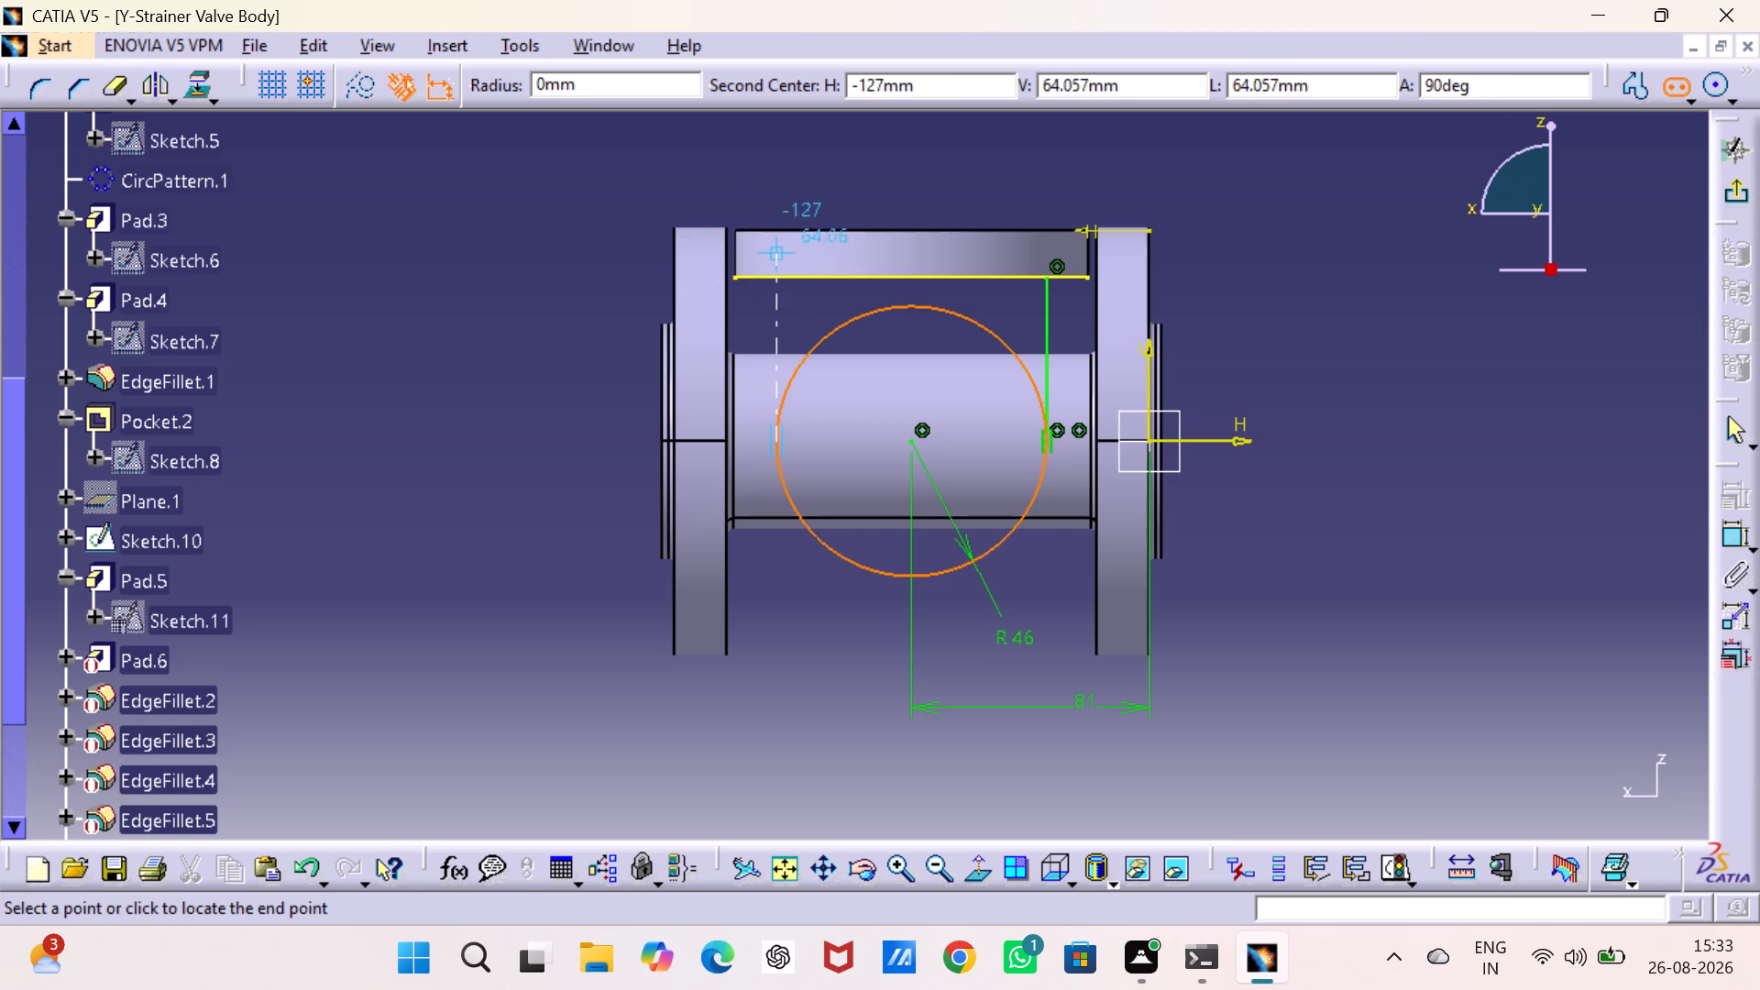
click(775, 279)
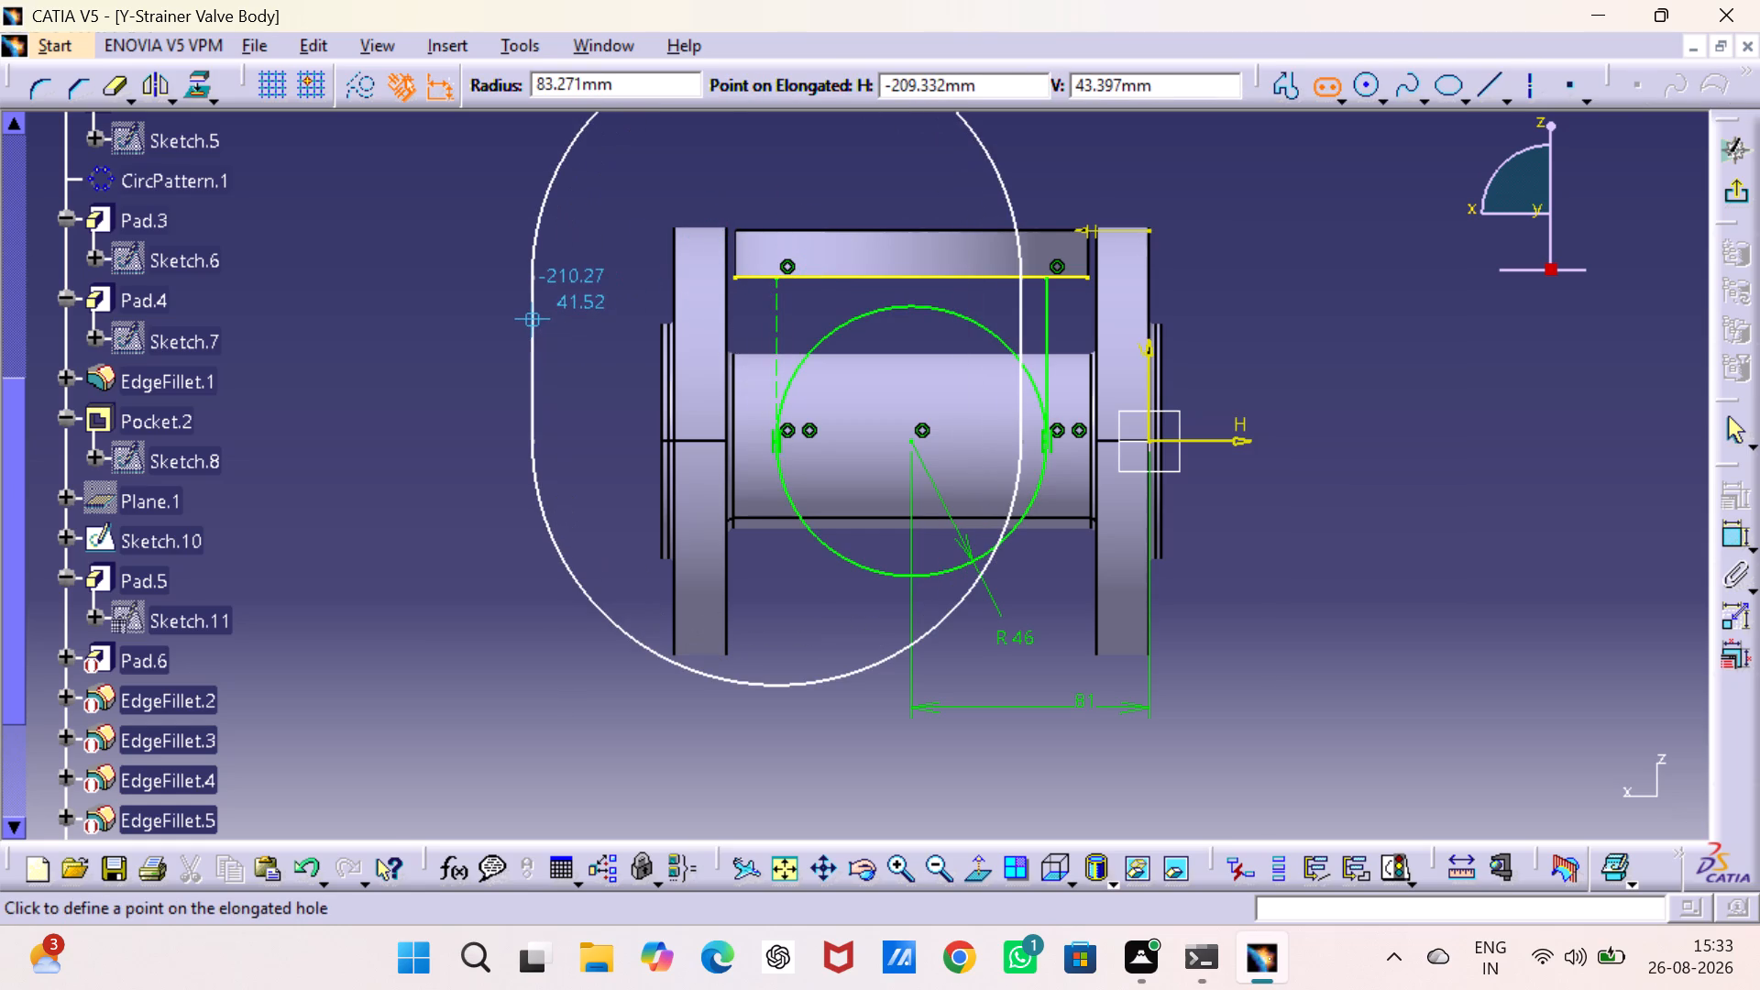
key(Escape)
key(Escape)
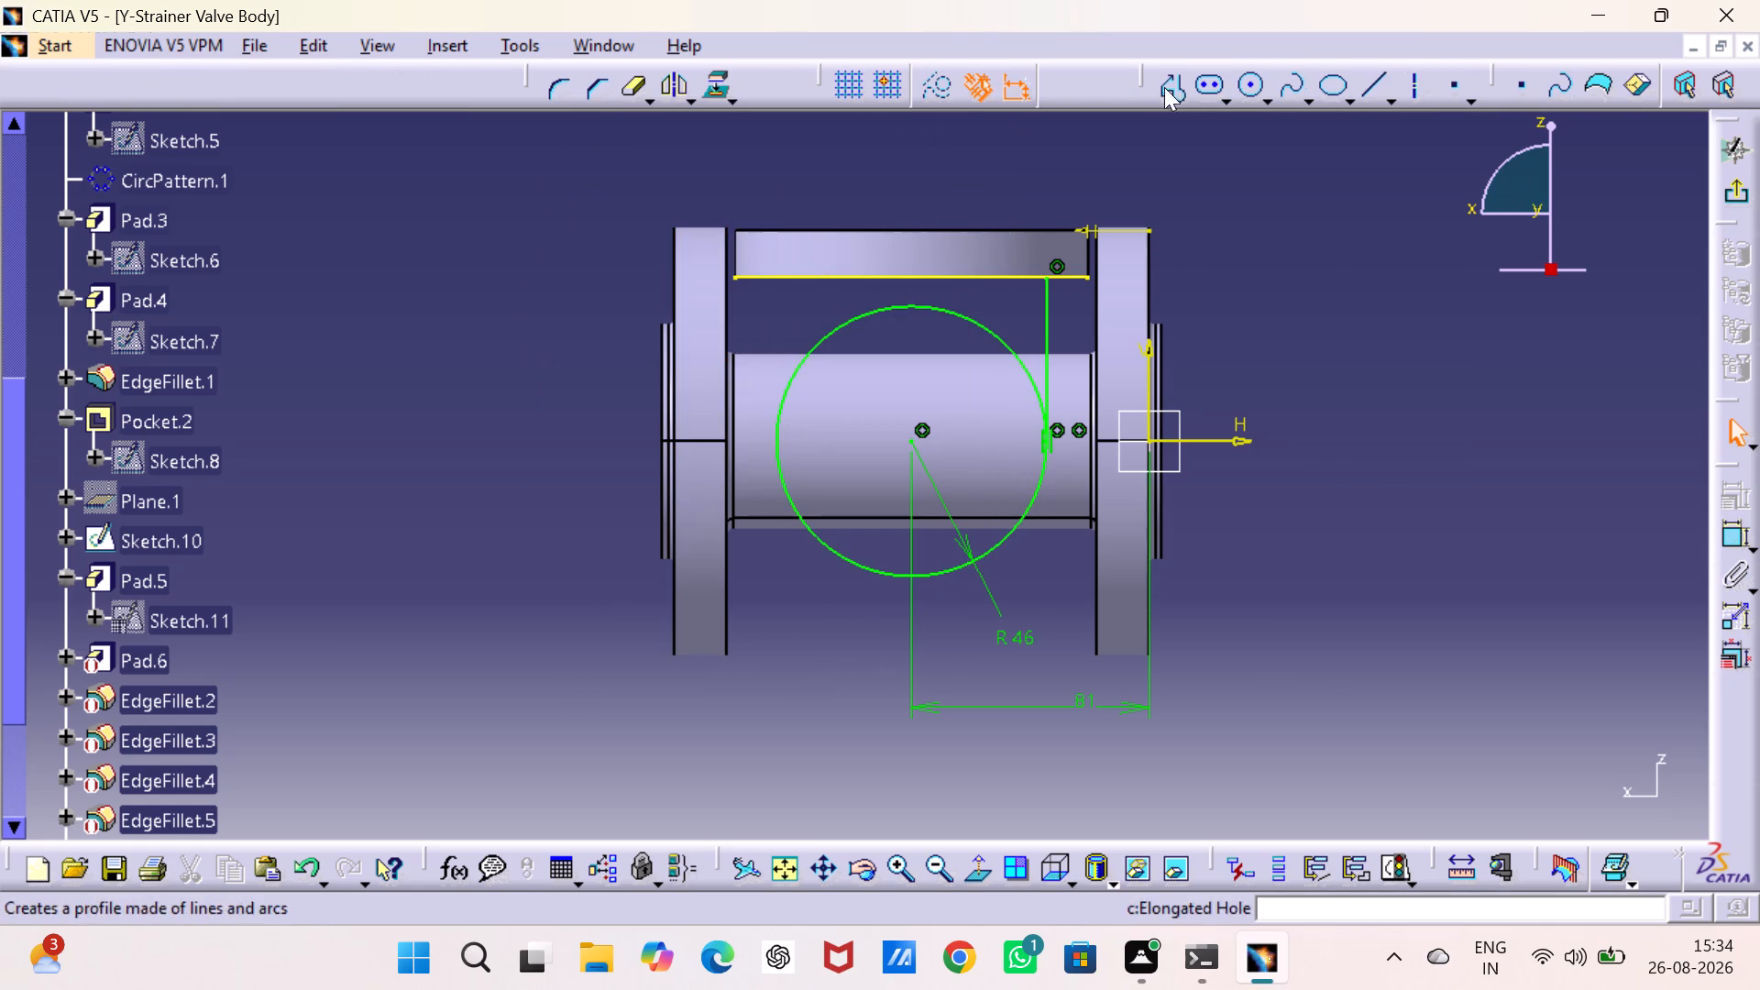
Draw a second vertical line about 56 mm long from the circle's side farthest from the origin up to the projected line.
click(1172, 88)
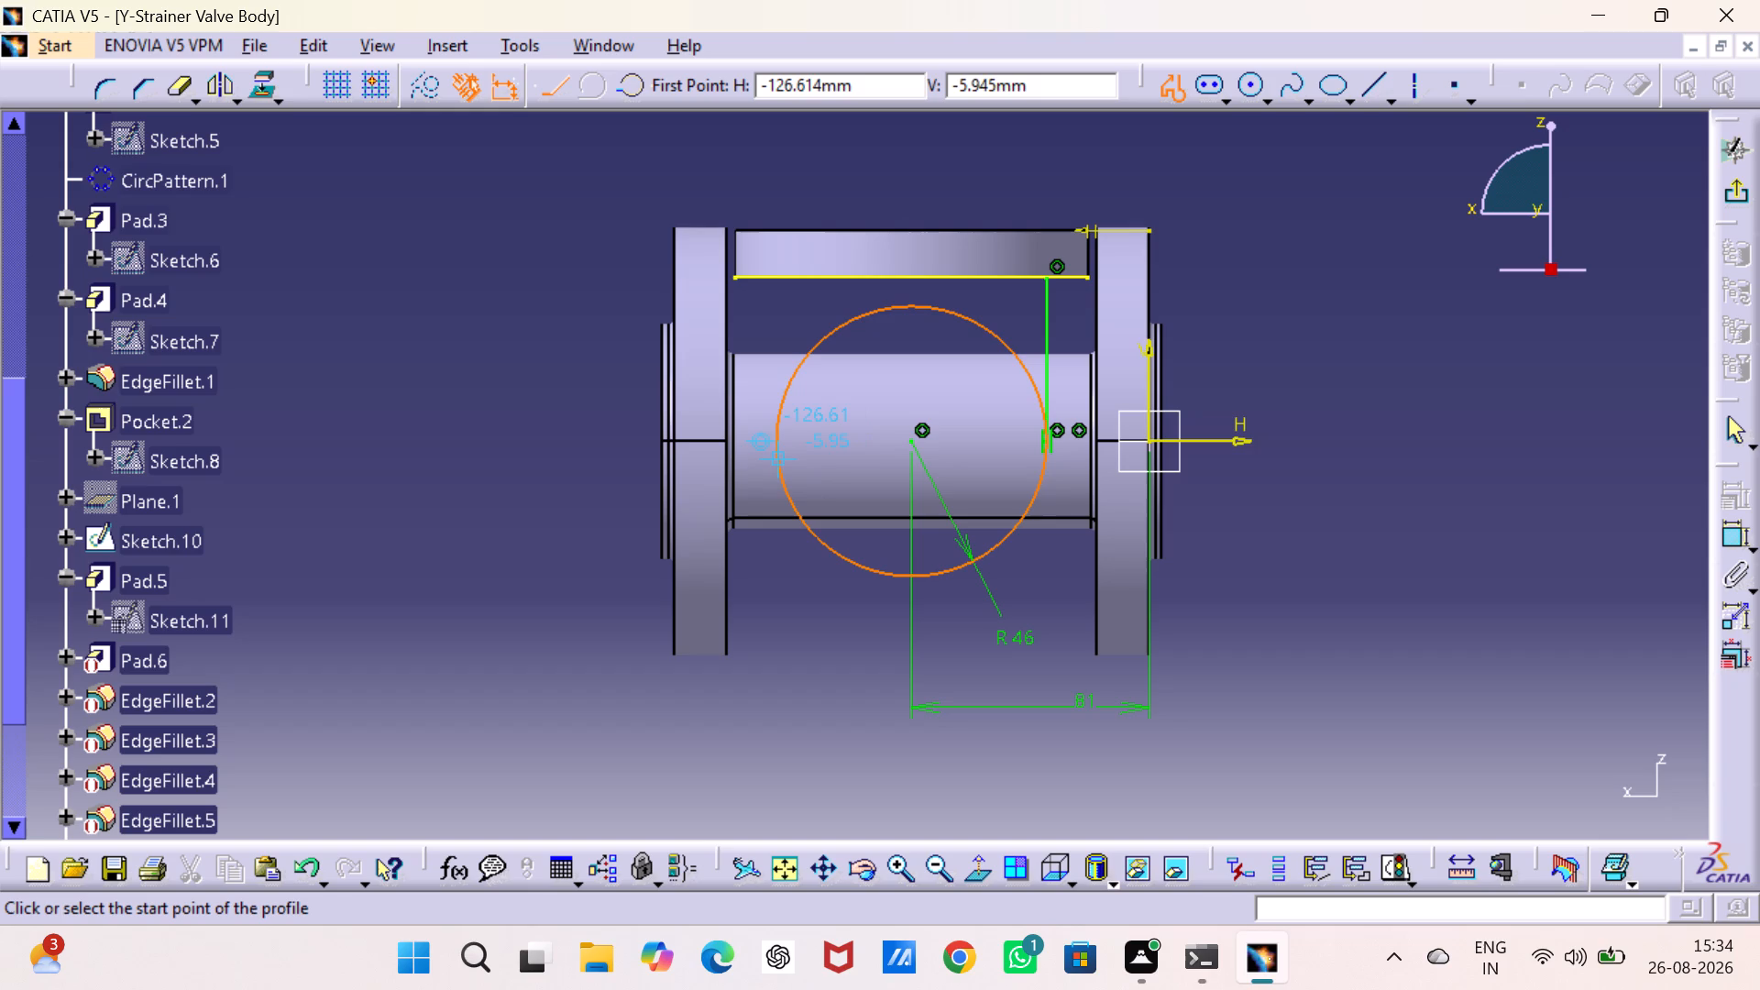
drag(774, 436, 772, 420)
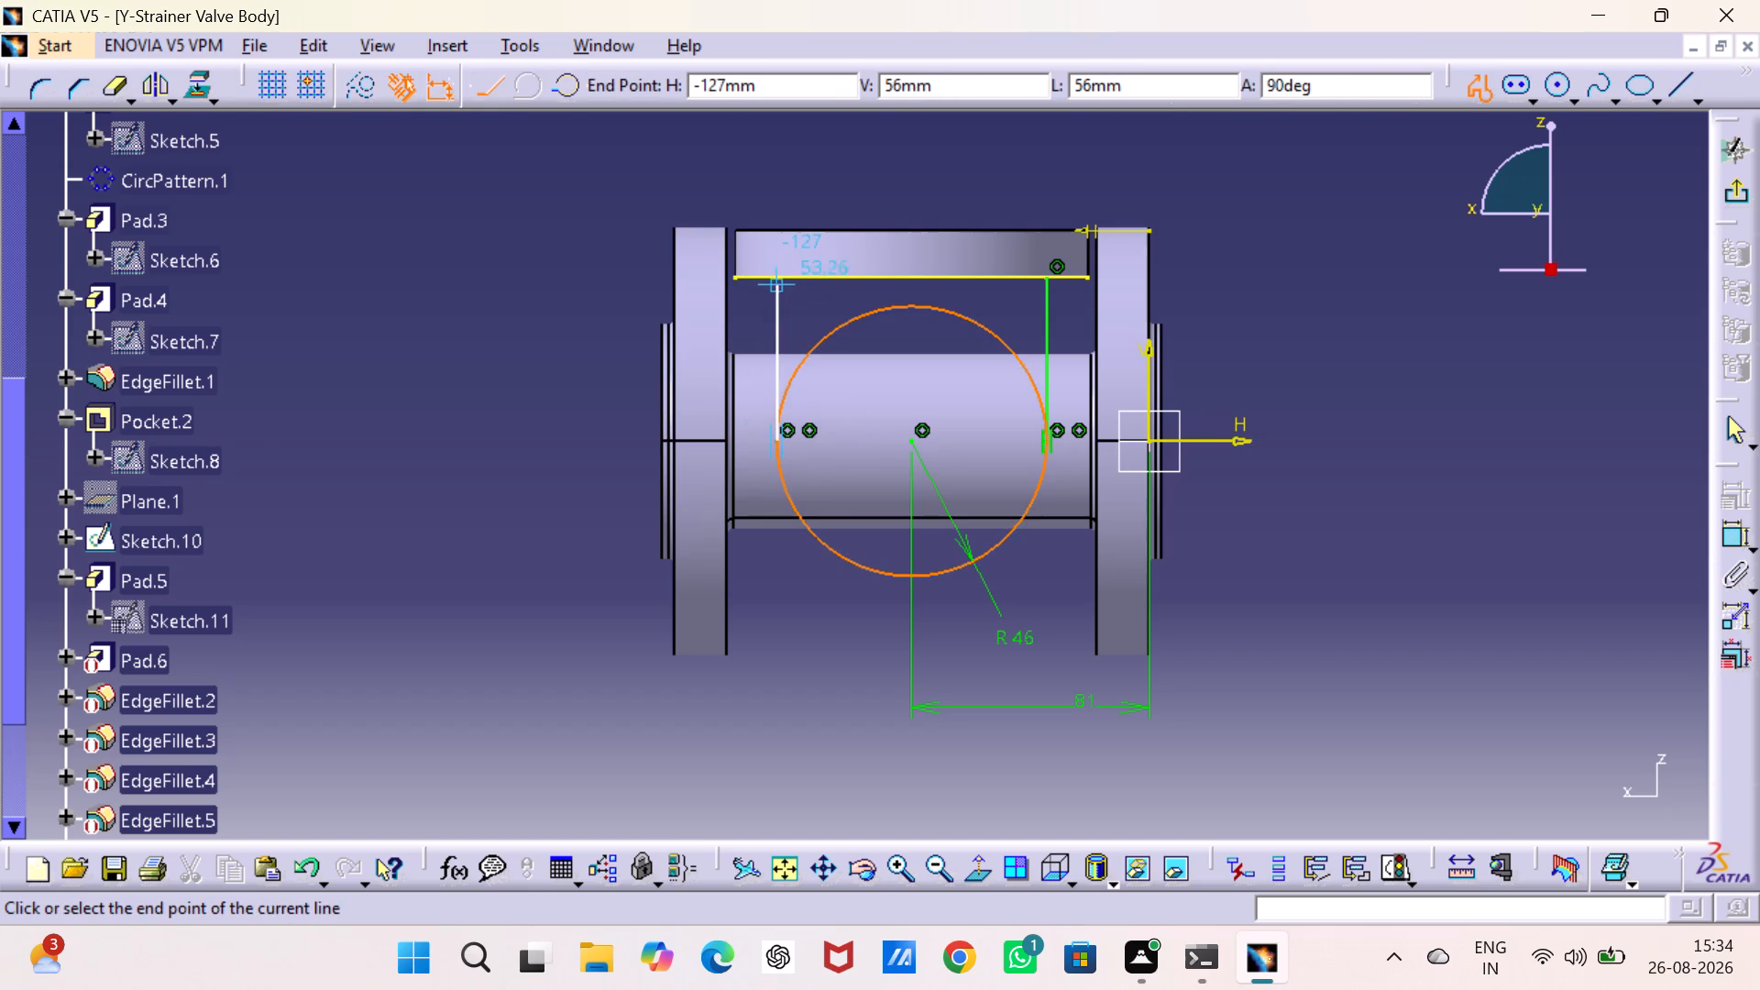
click(775, 274)
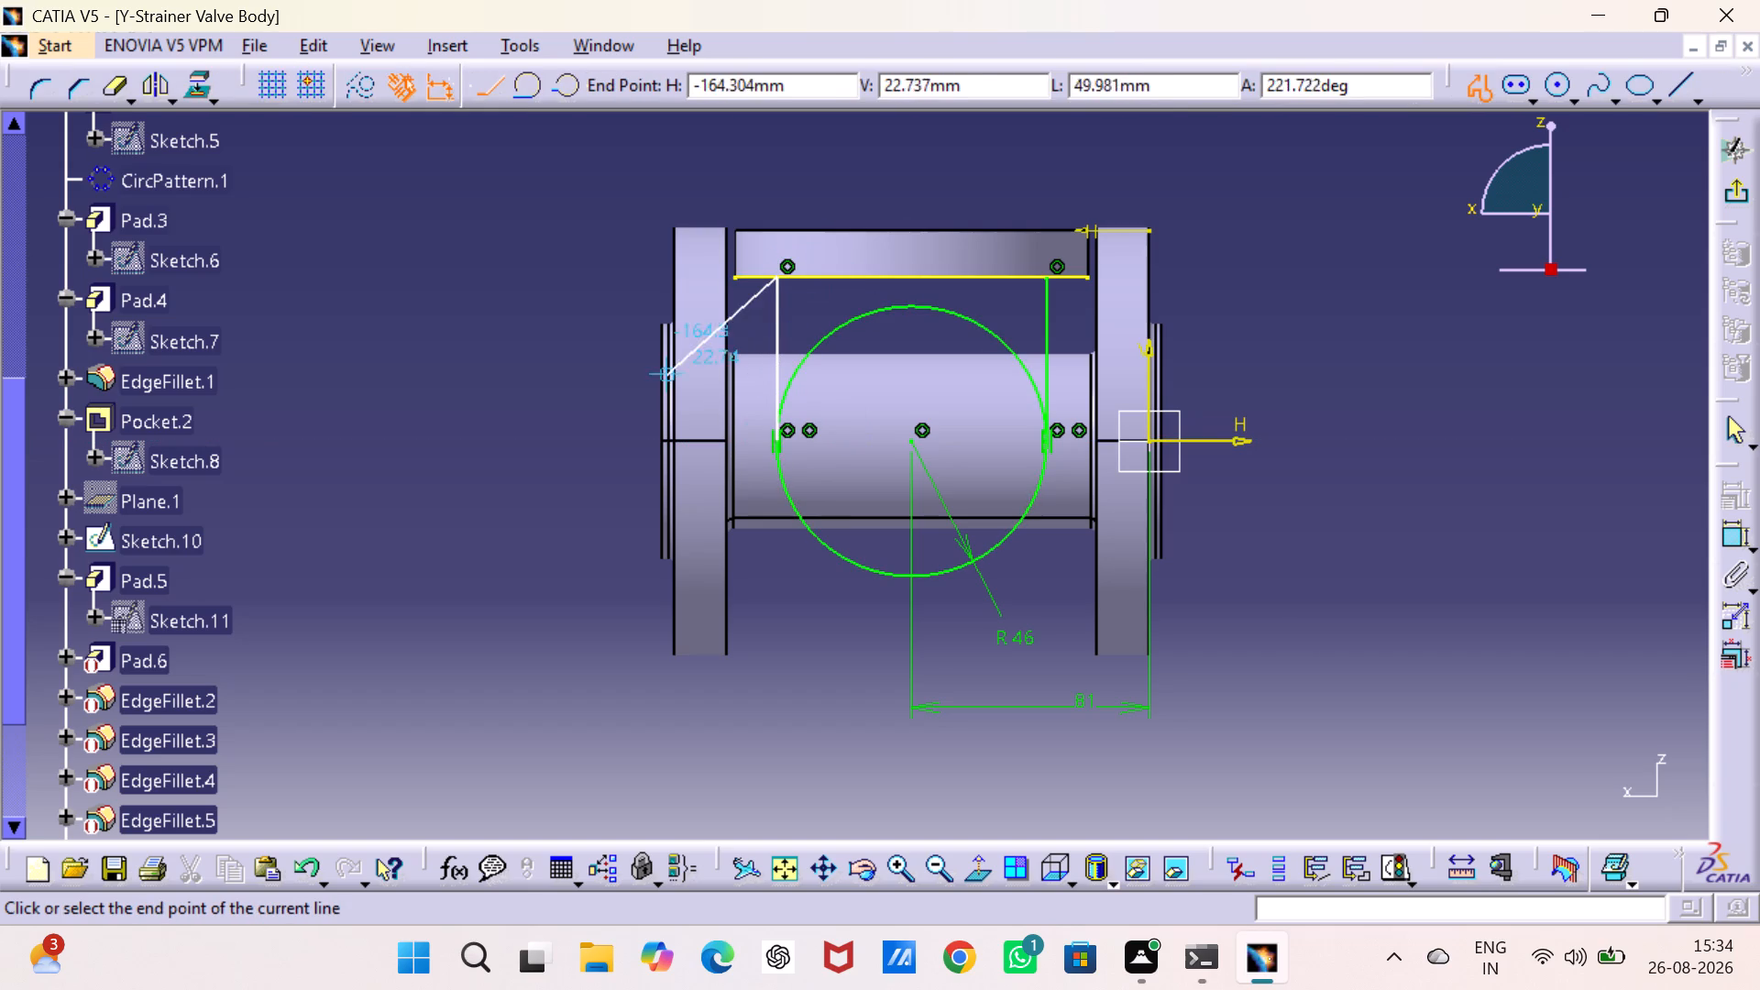
key(Escape)
click(446, 352)
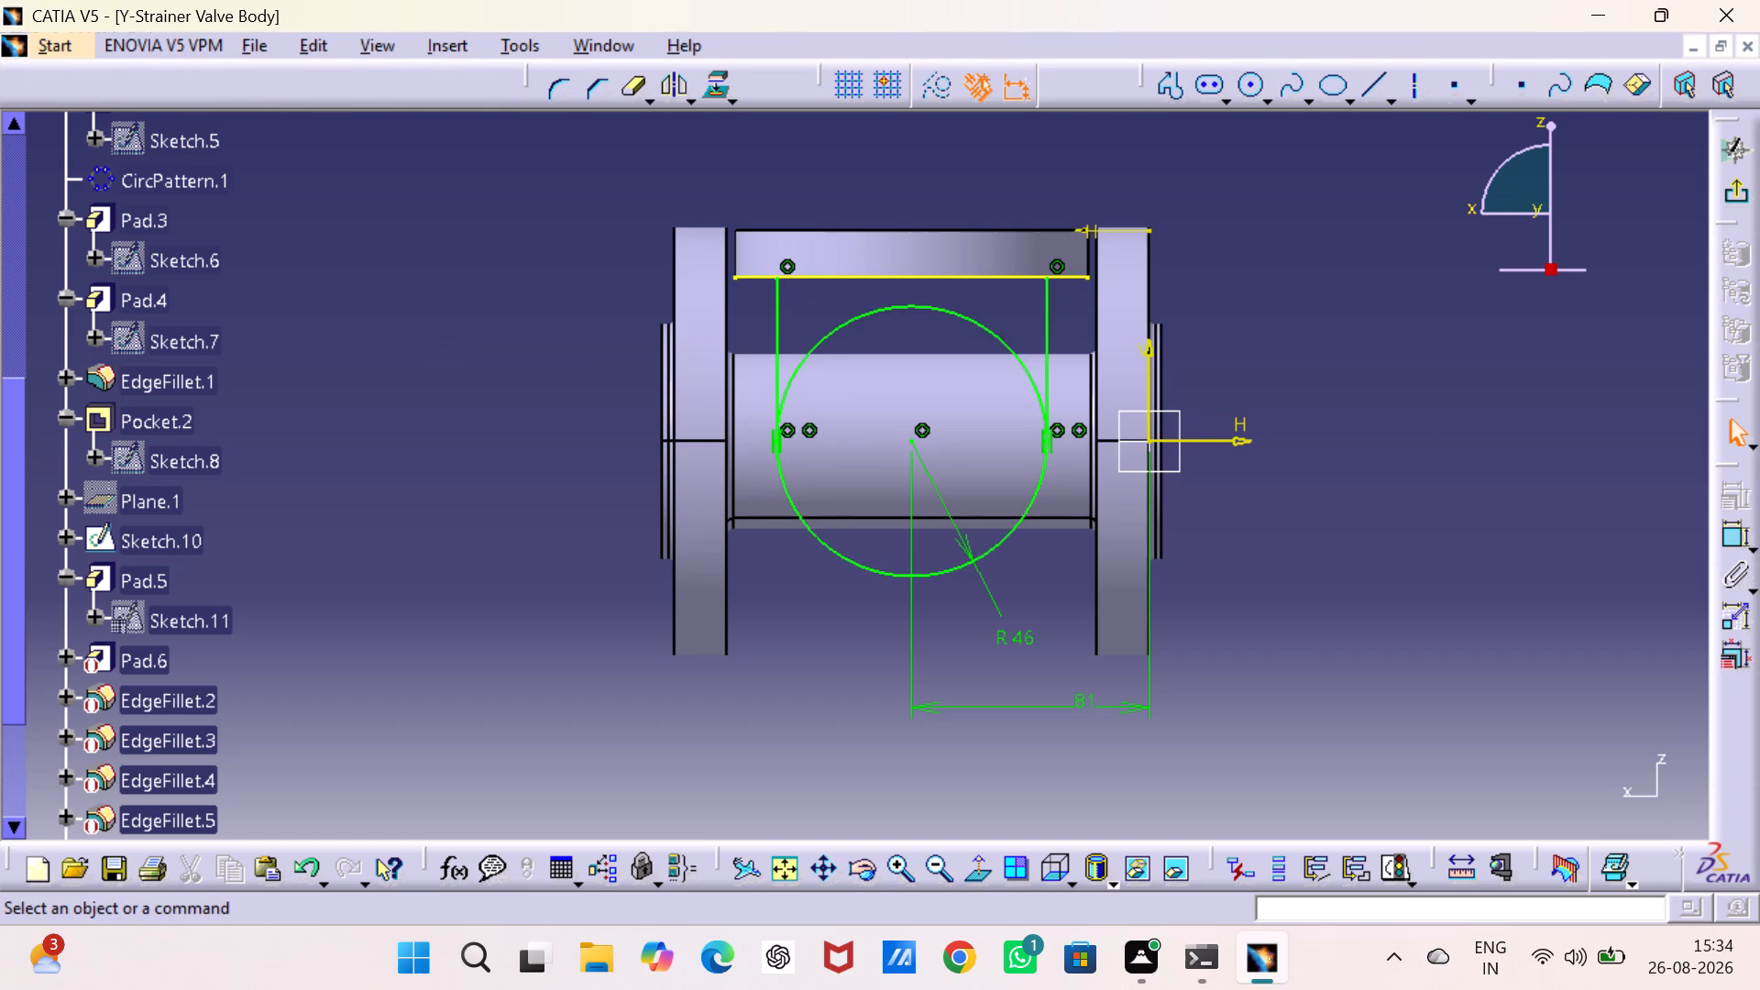
Trim both ends of the projected line that extend beyond the two vertical lines, and exit the sketch.
click(629, 84)
click(750, 280)
click(632, 86)
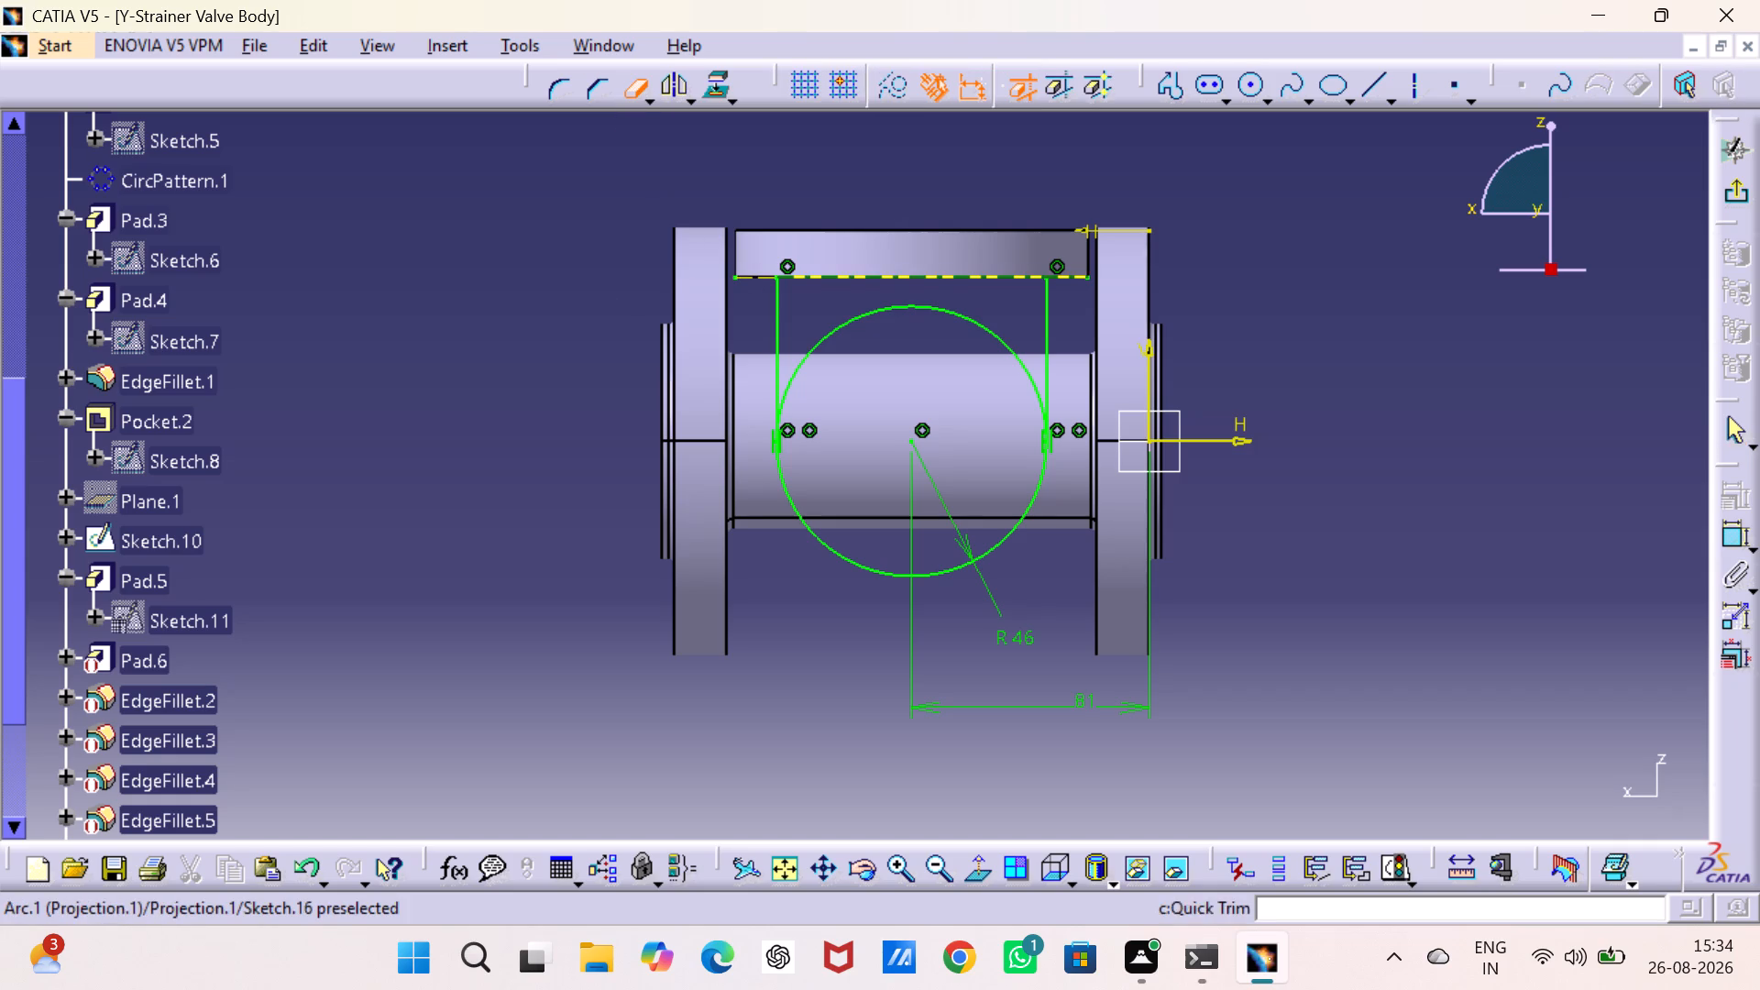
click(1066, 277)
click(1350, 281)
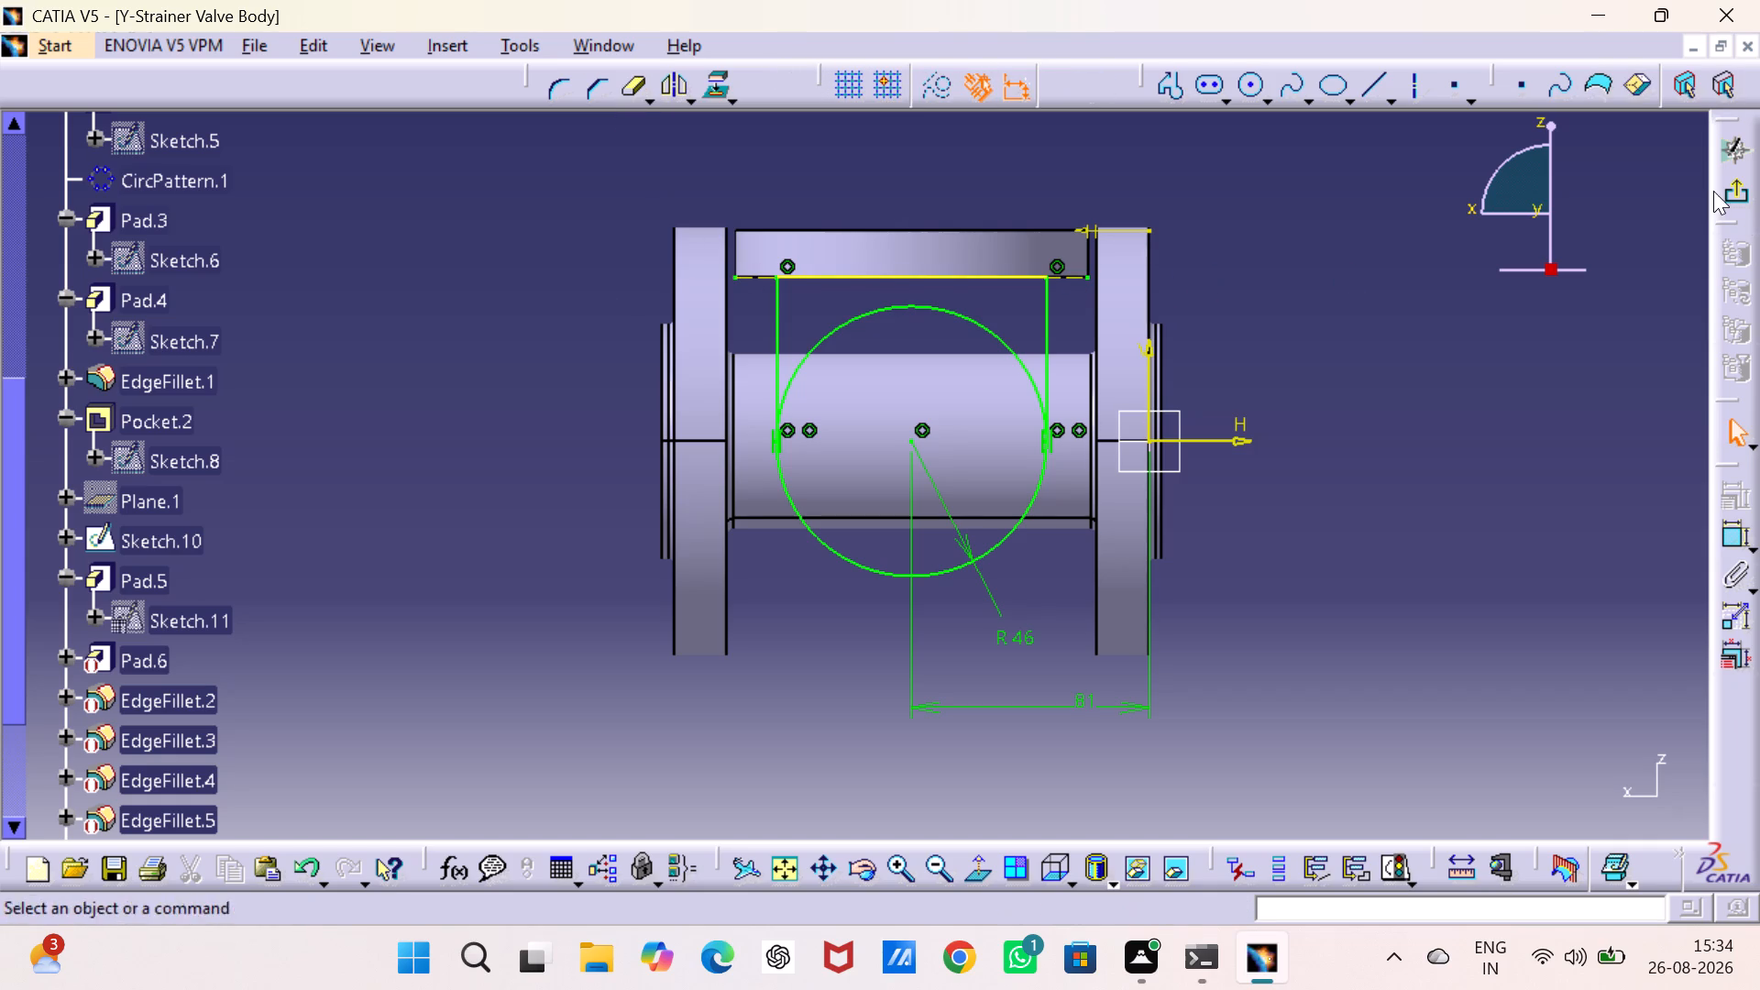
click(1733, 184)
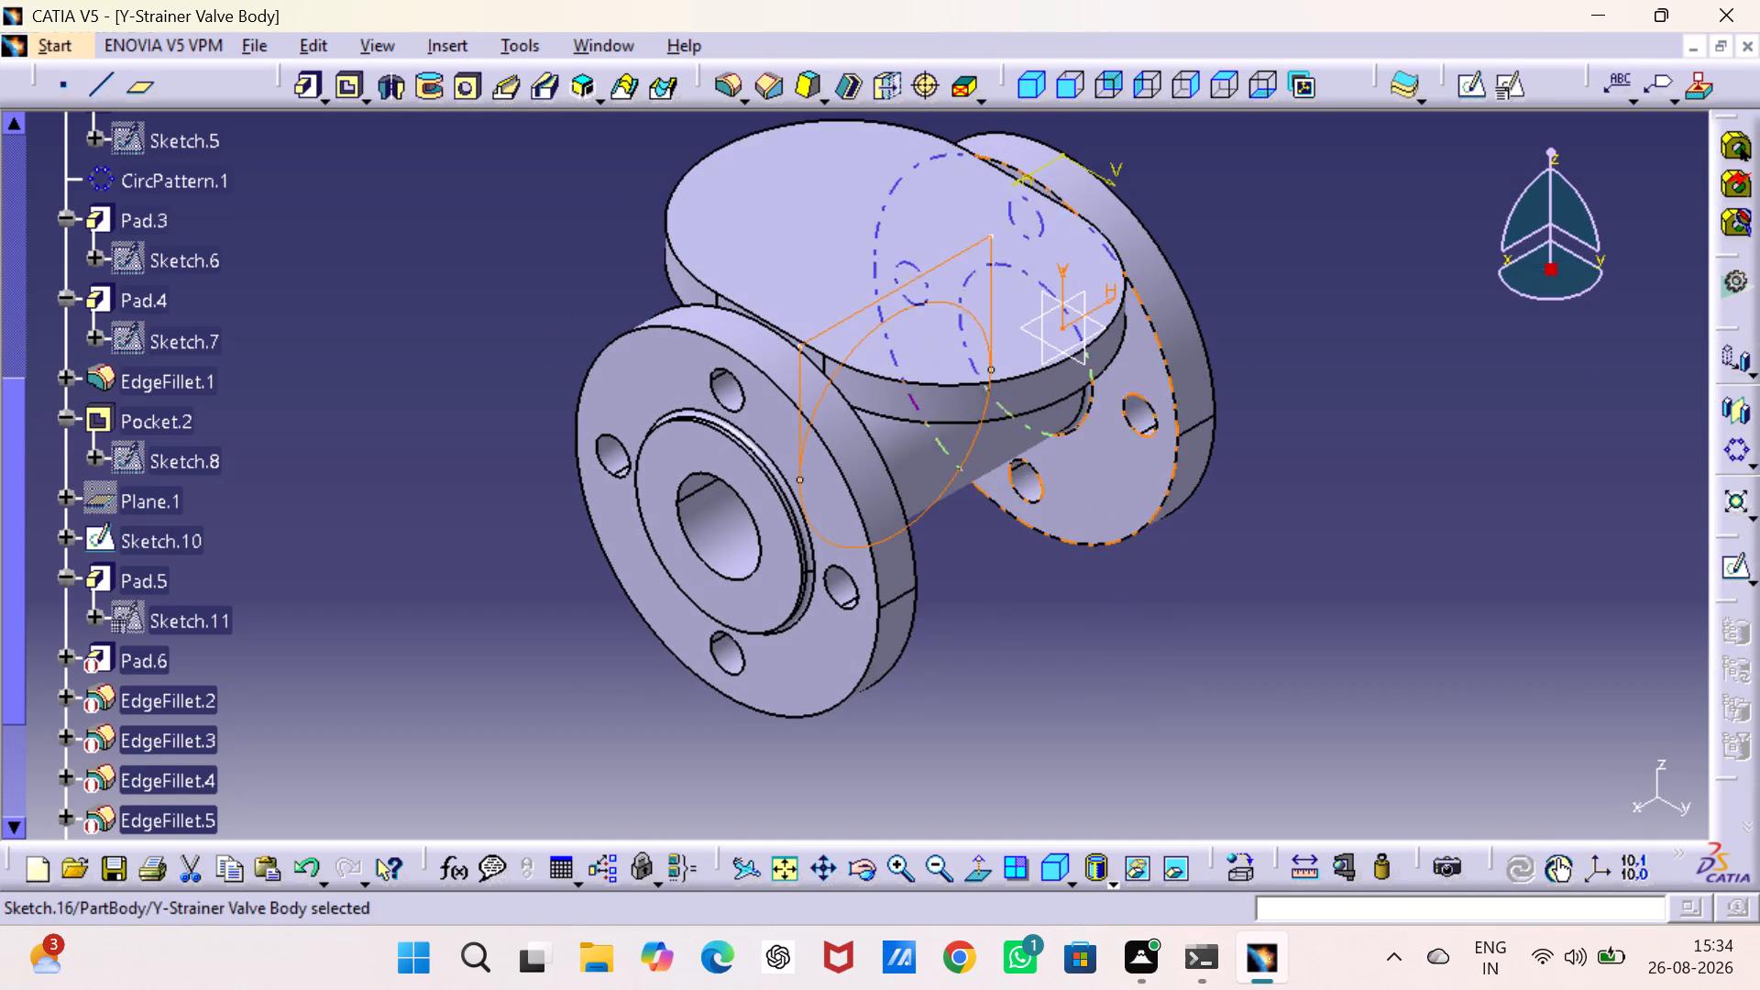
click(1290, 447)
Reopen the new profile sketch, trim away the circle's upper half between the vertical lines, and exit the sketch.
double_click(867, 330)
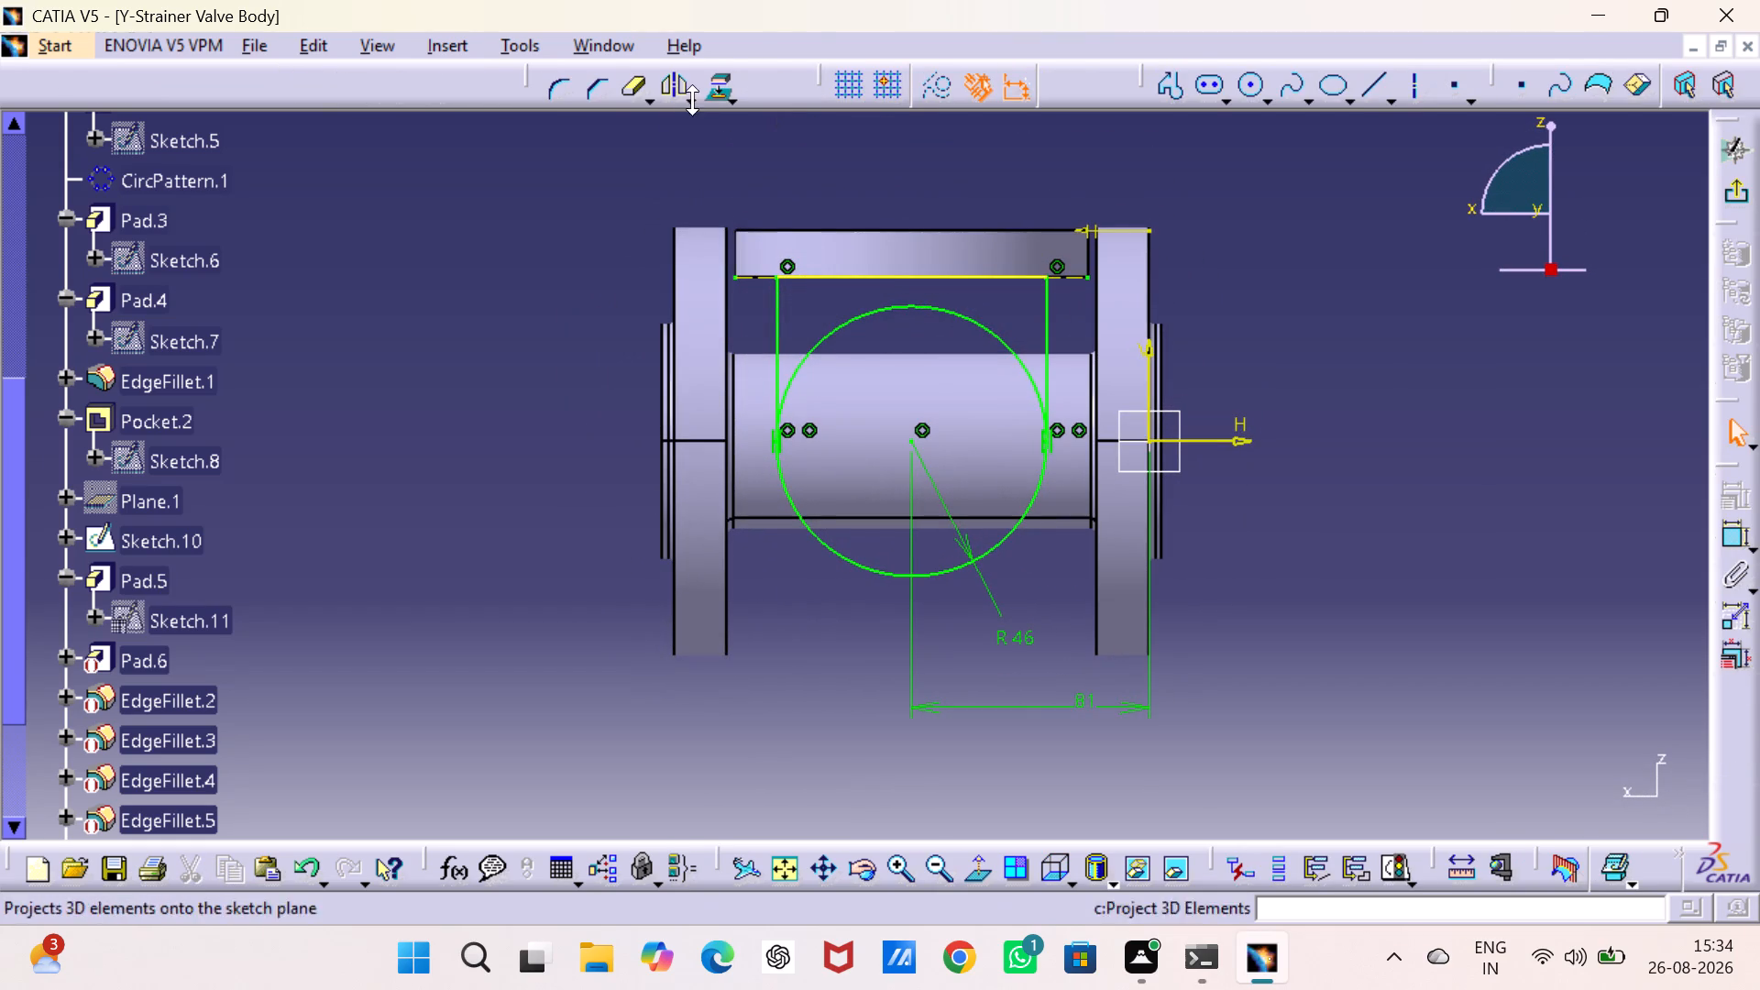
click(636, 85)
click(857, 316)
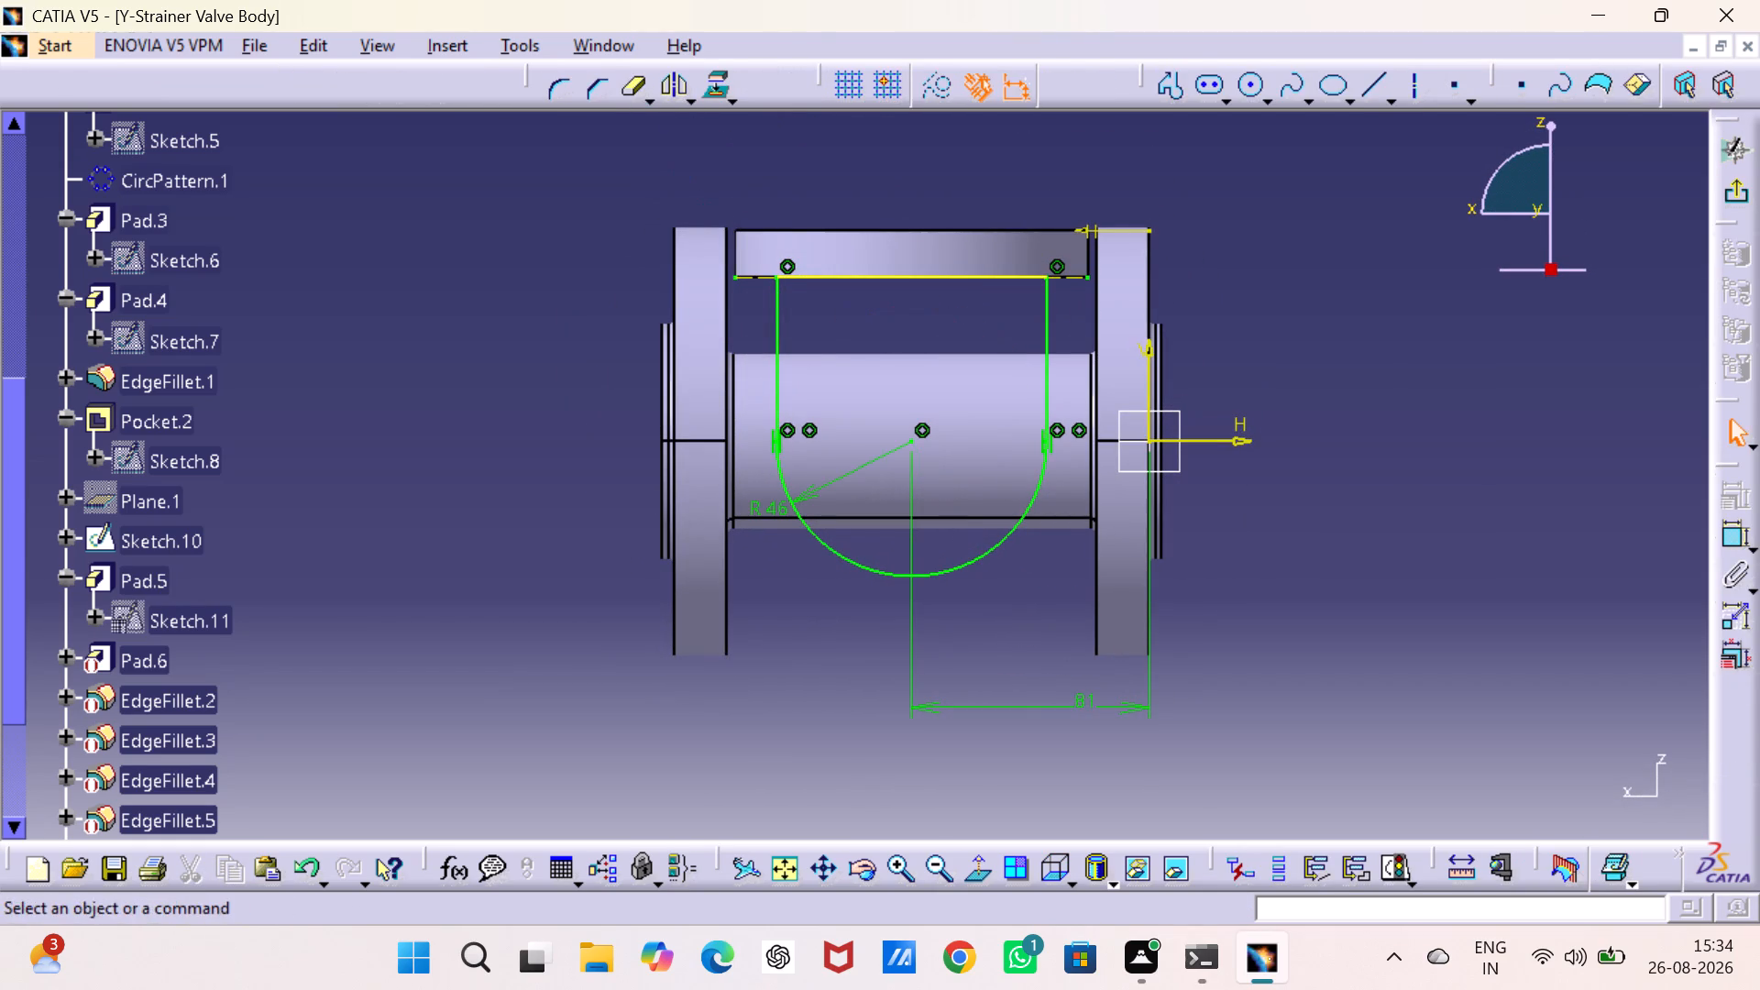
click(1733, 199)
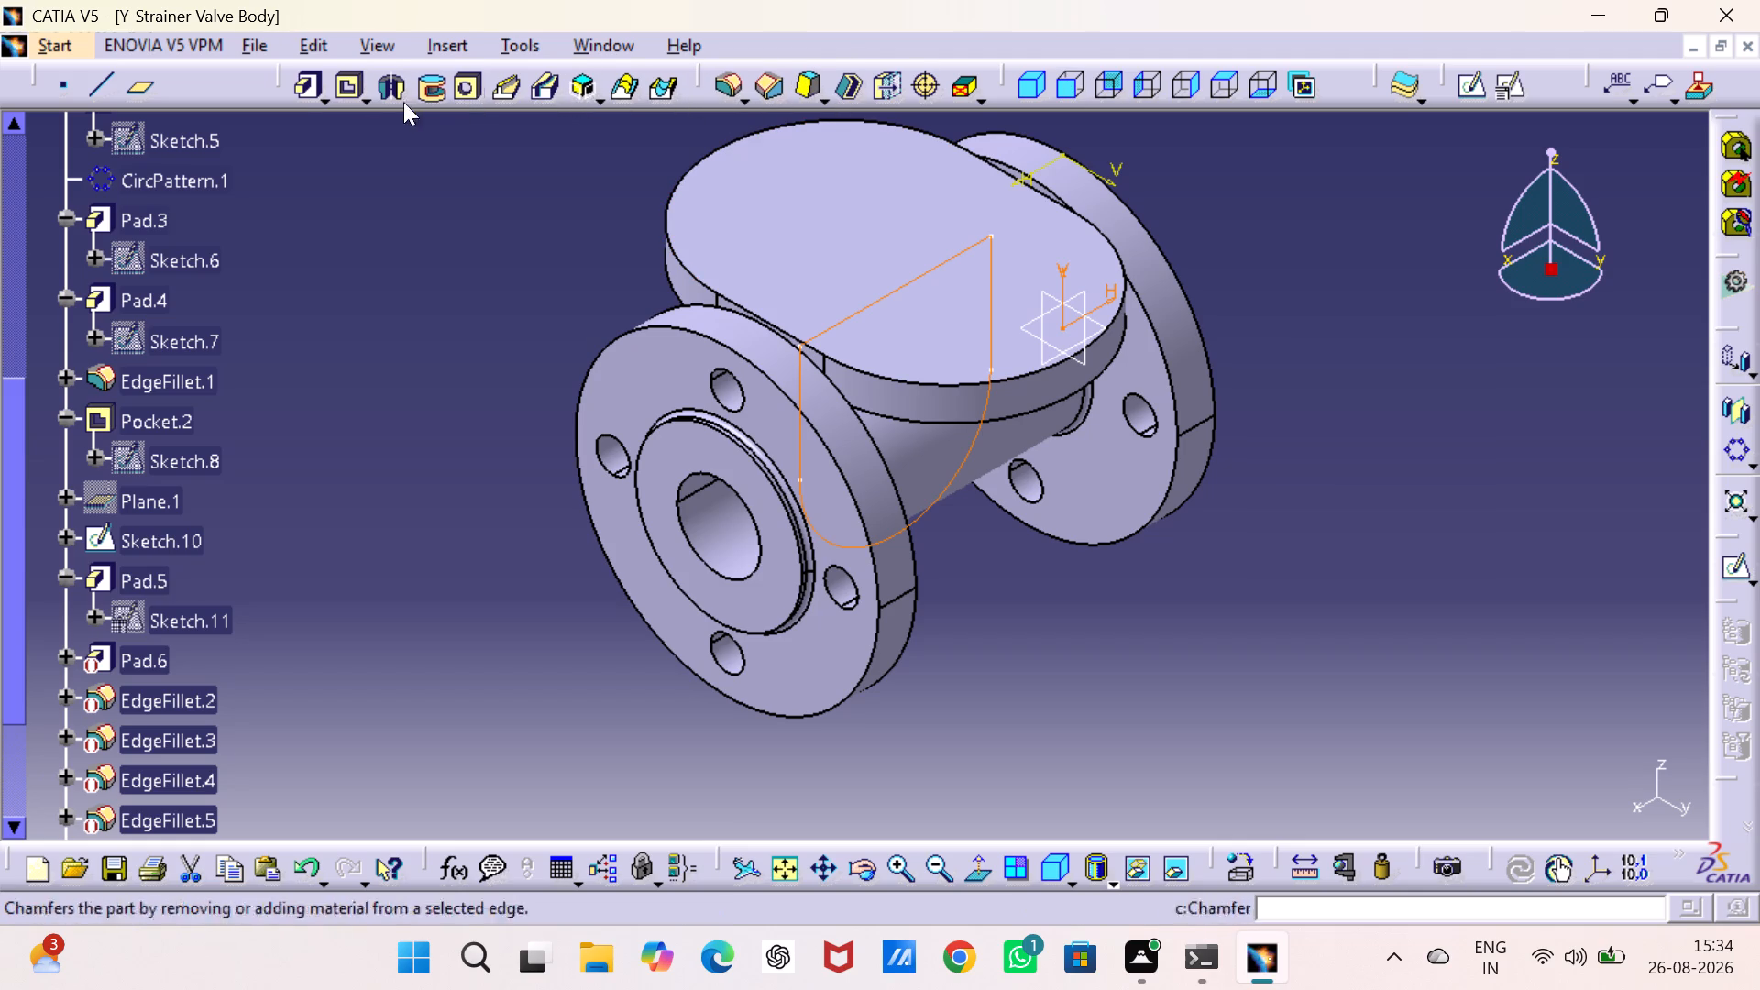
Pad the U-shaped profile 46 mm with mirrored extent to form the central body beneath the top pad.
click(300, 90)
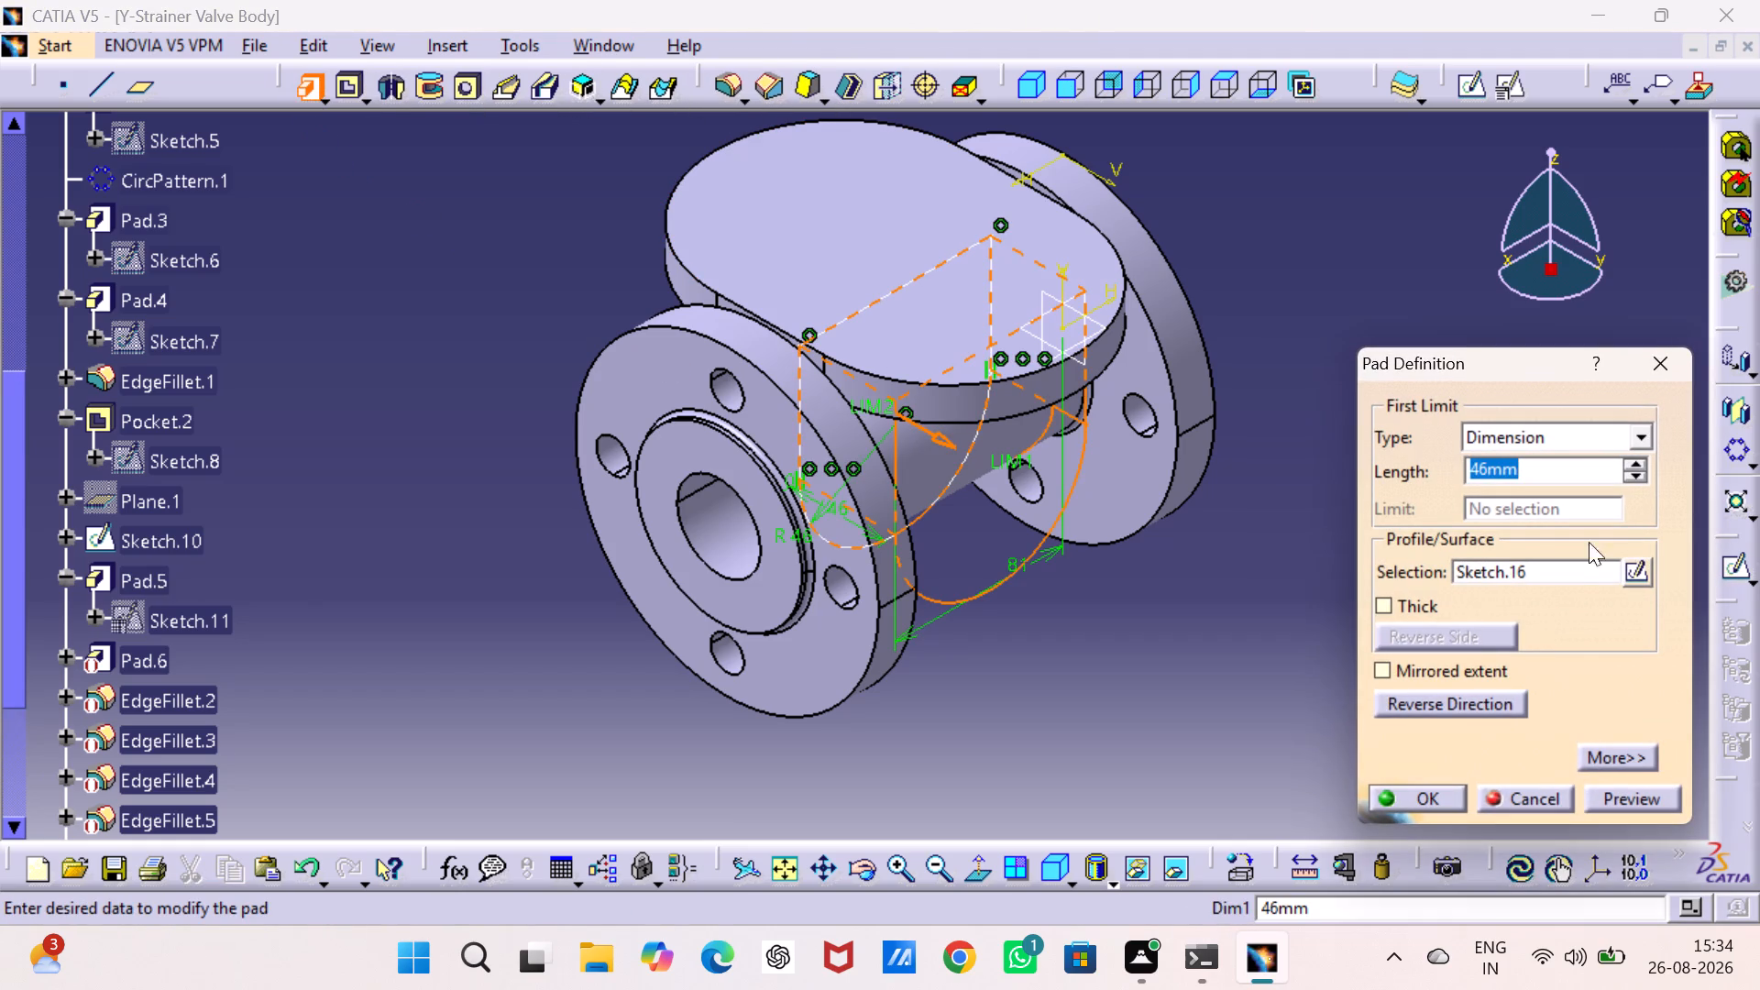
click(1385, 669)
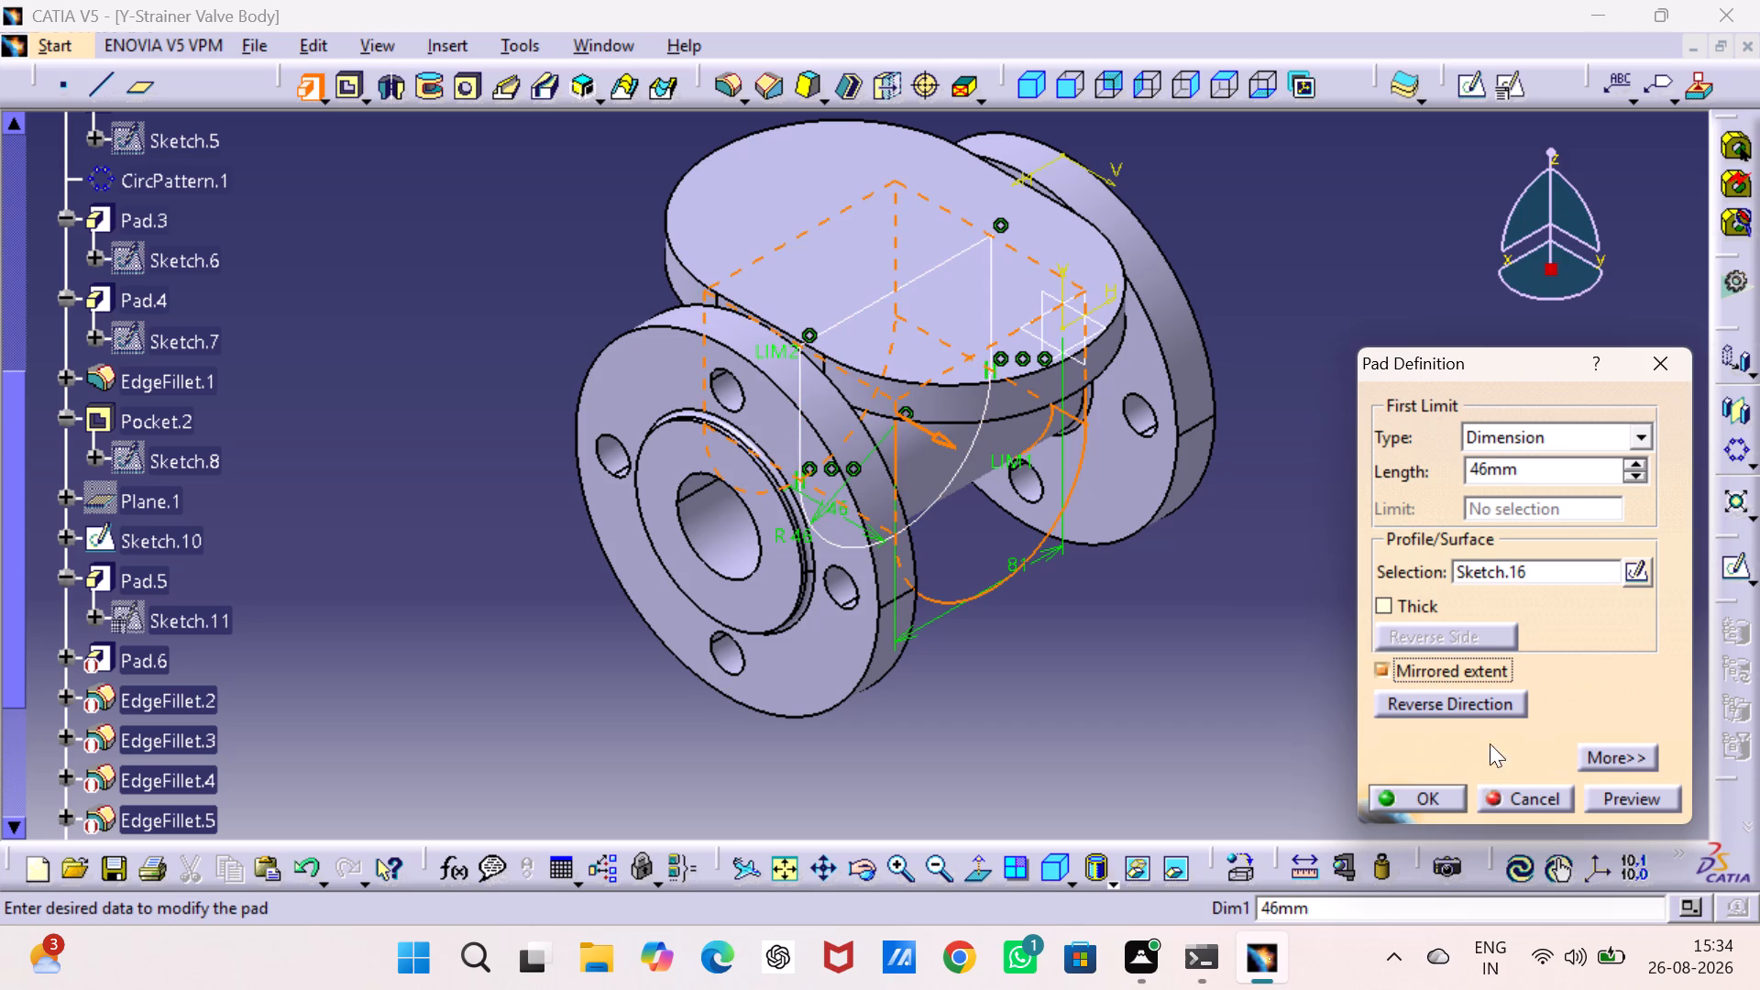
click(1430, 789)
click(1428, 654)
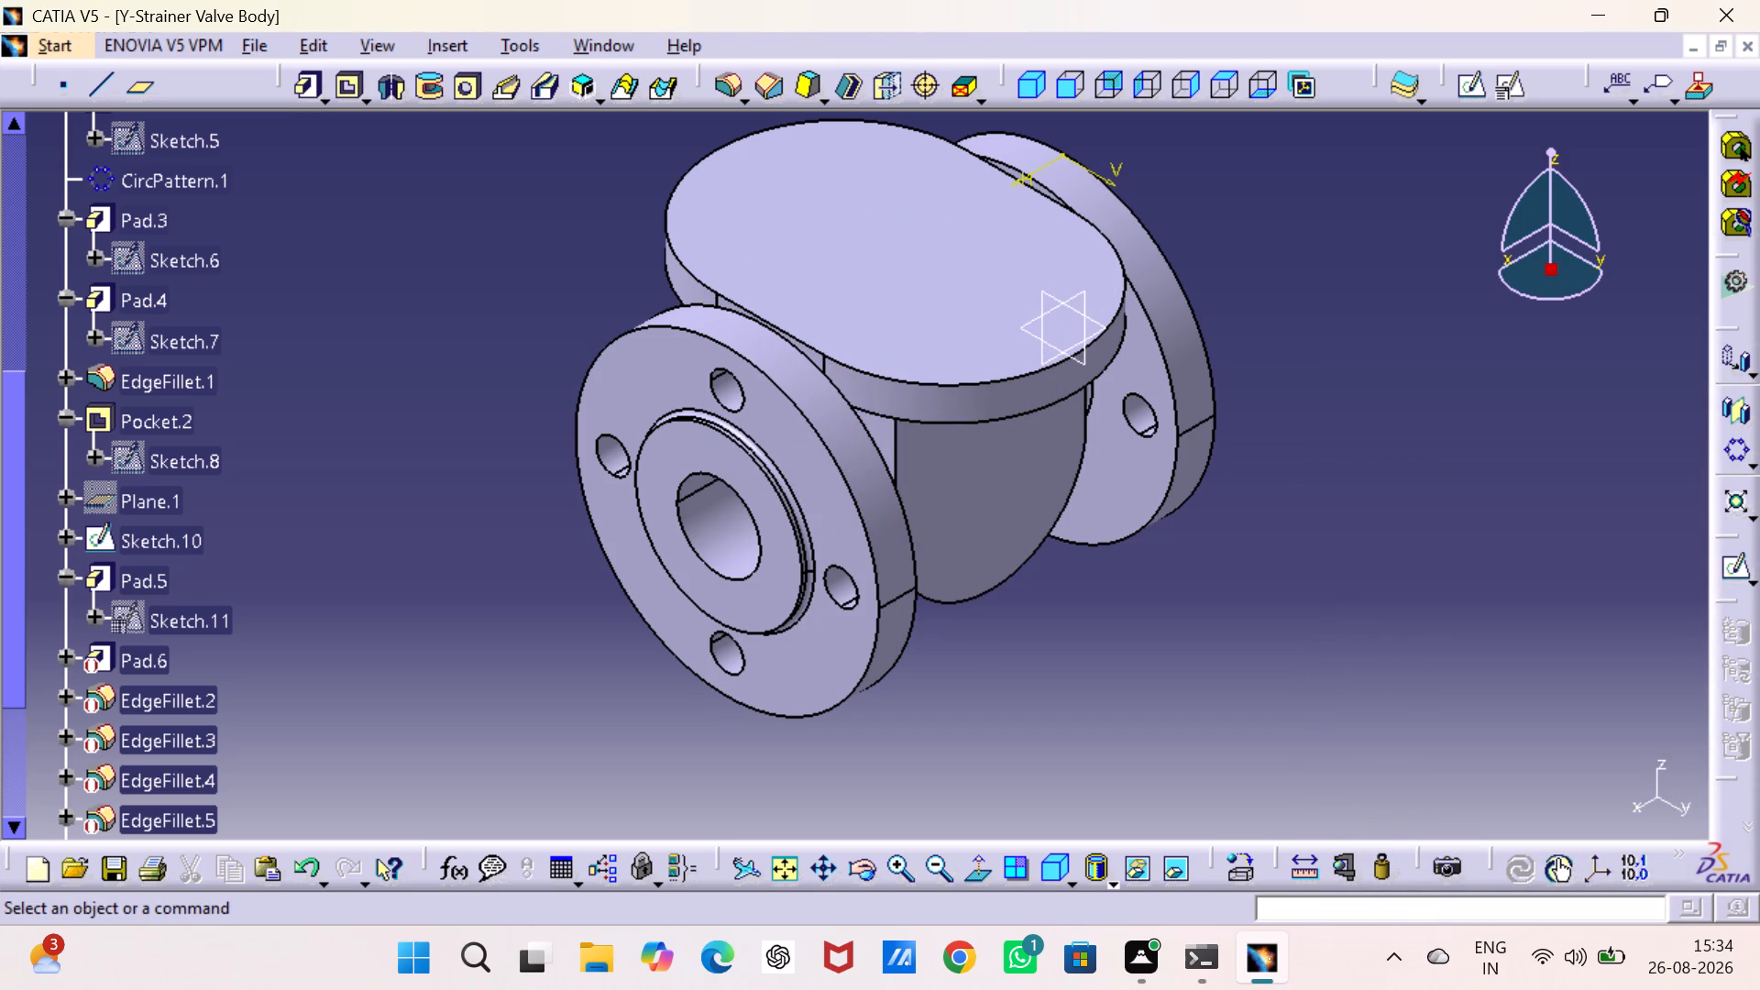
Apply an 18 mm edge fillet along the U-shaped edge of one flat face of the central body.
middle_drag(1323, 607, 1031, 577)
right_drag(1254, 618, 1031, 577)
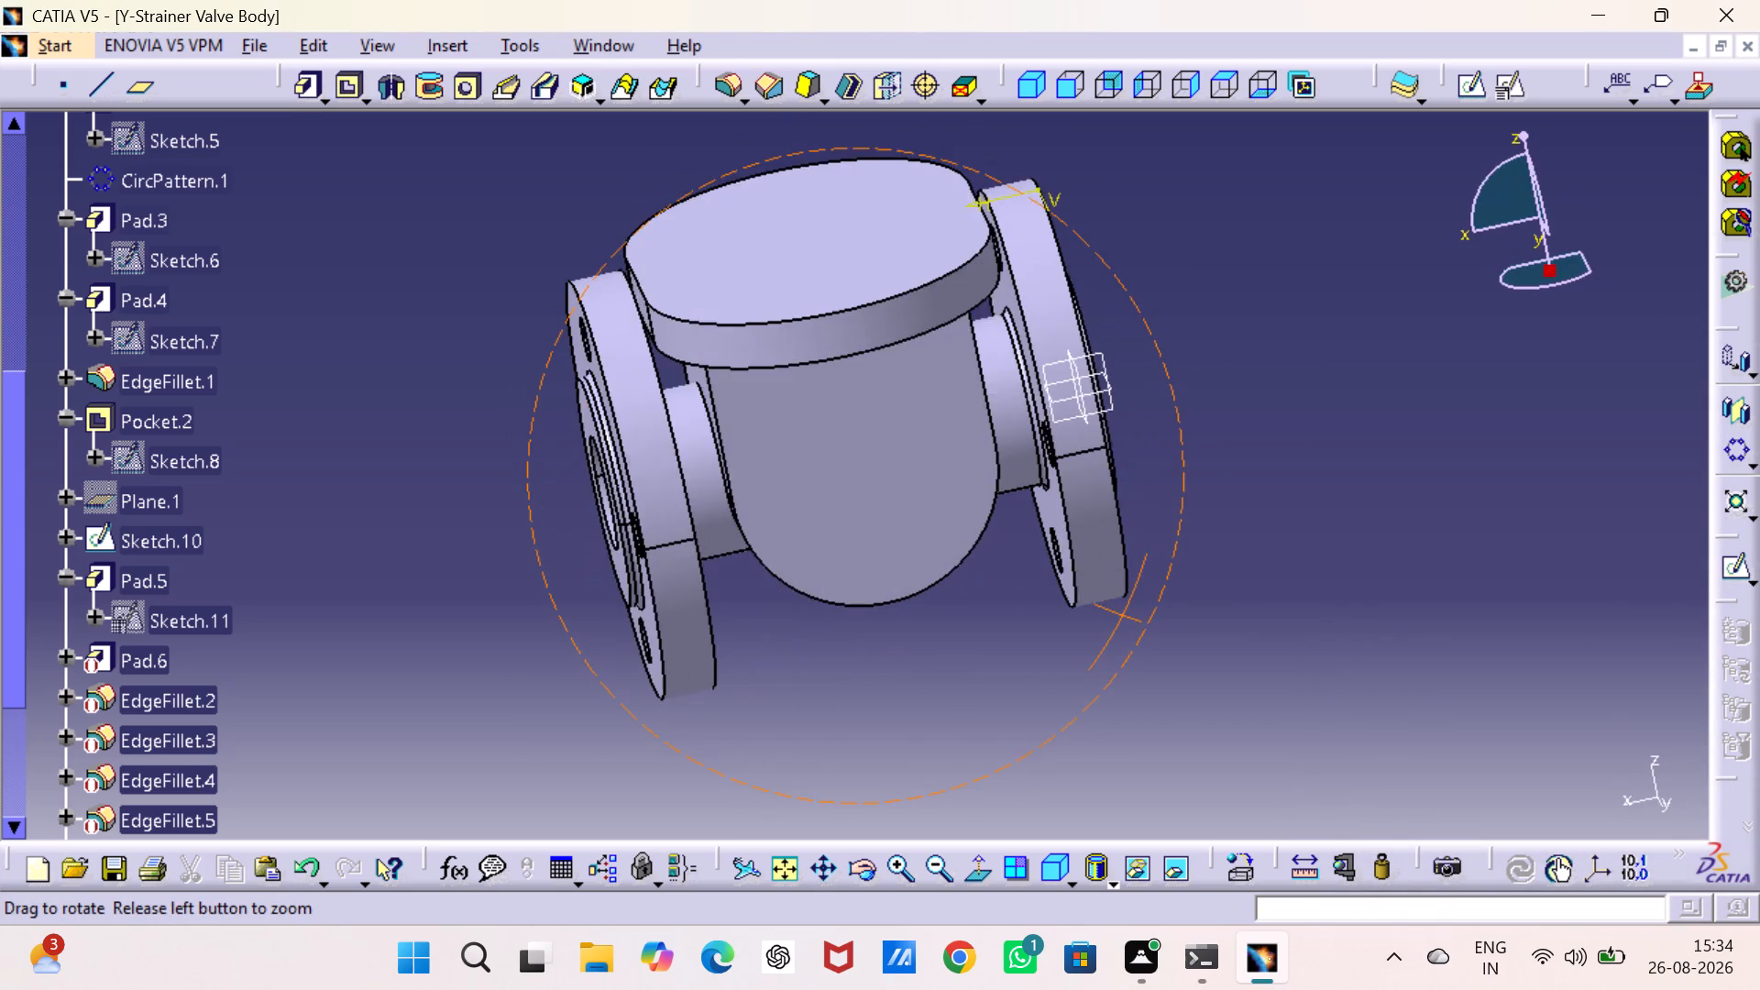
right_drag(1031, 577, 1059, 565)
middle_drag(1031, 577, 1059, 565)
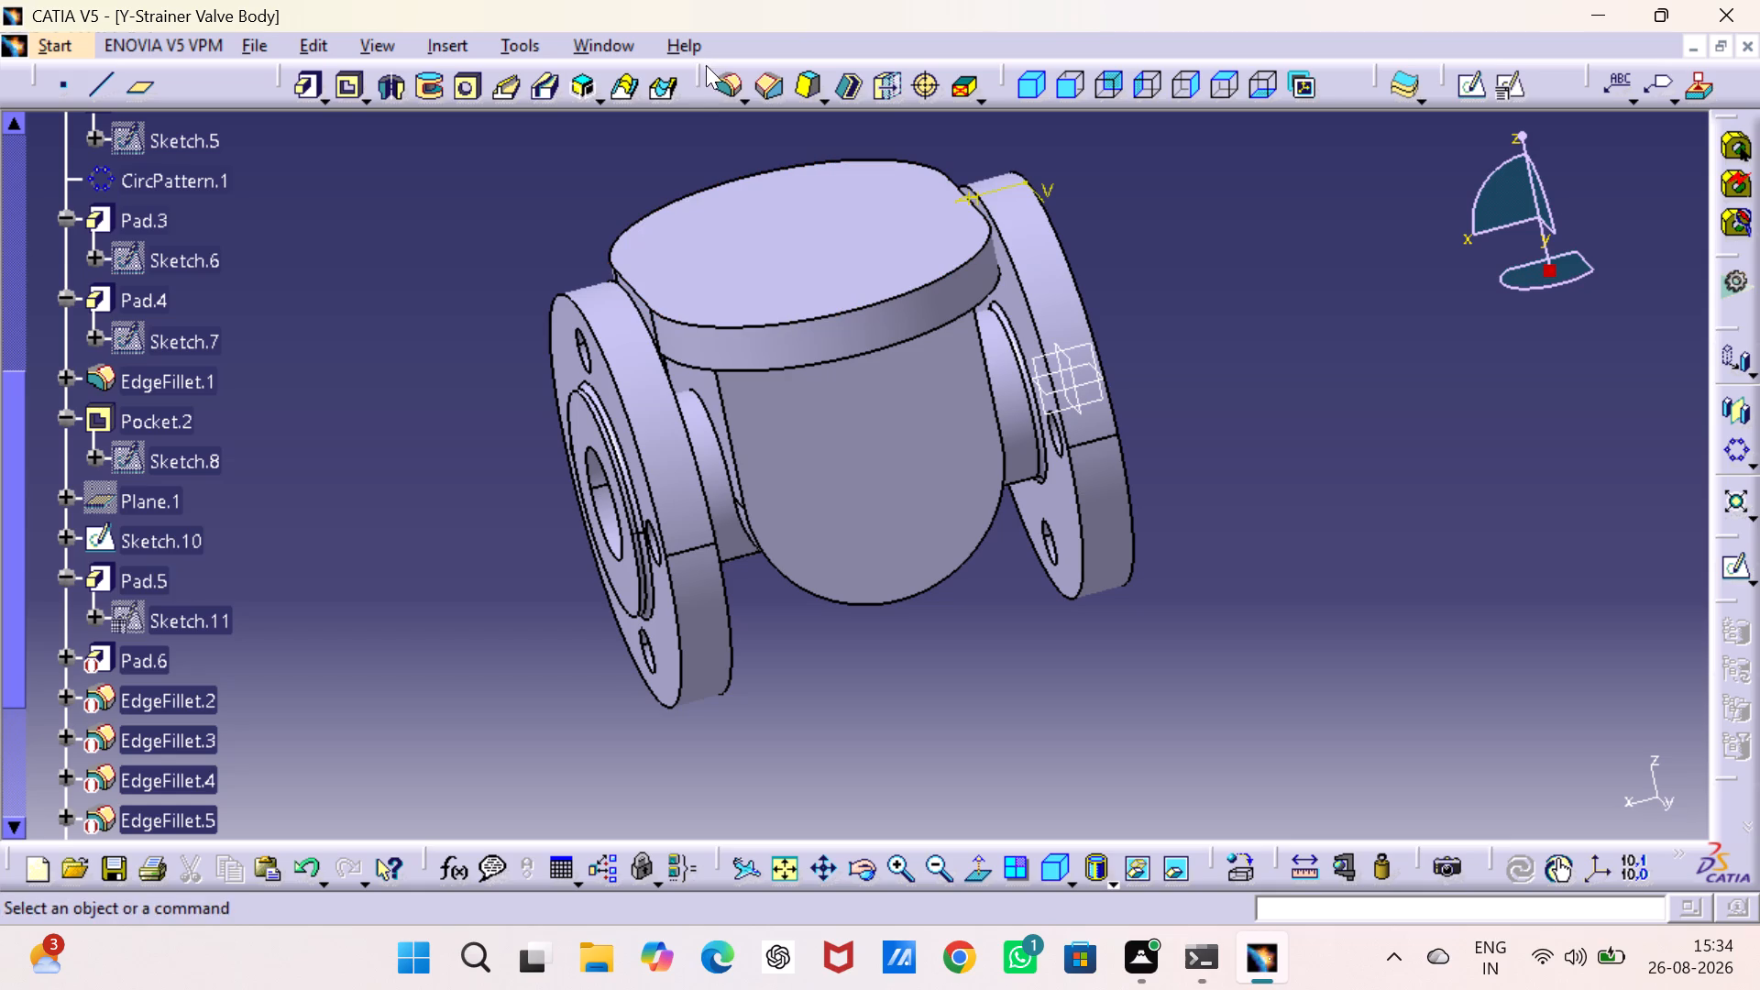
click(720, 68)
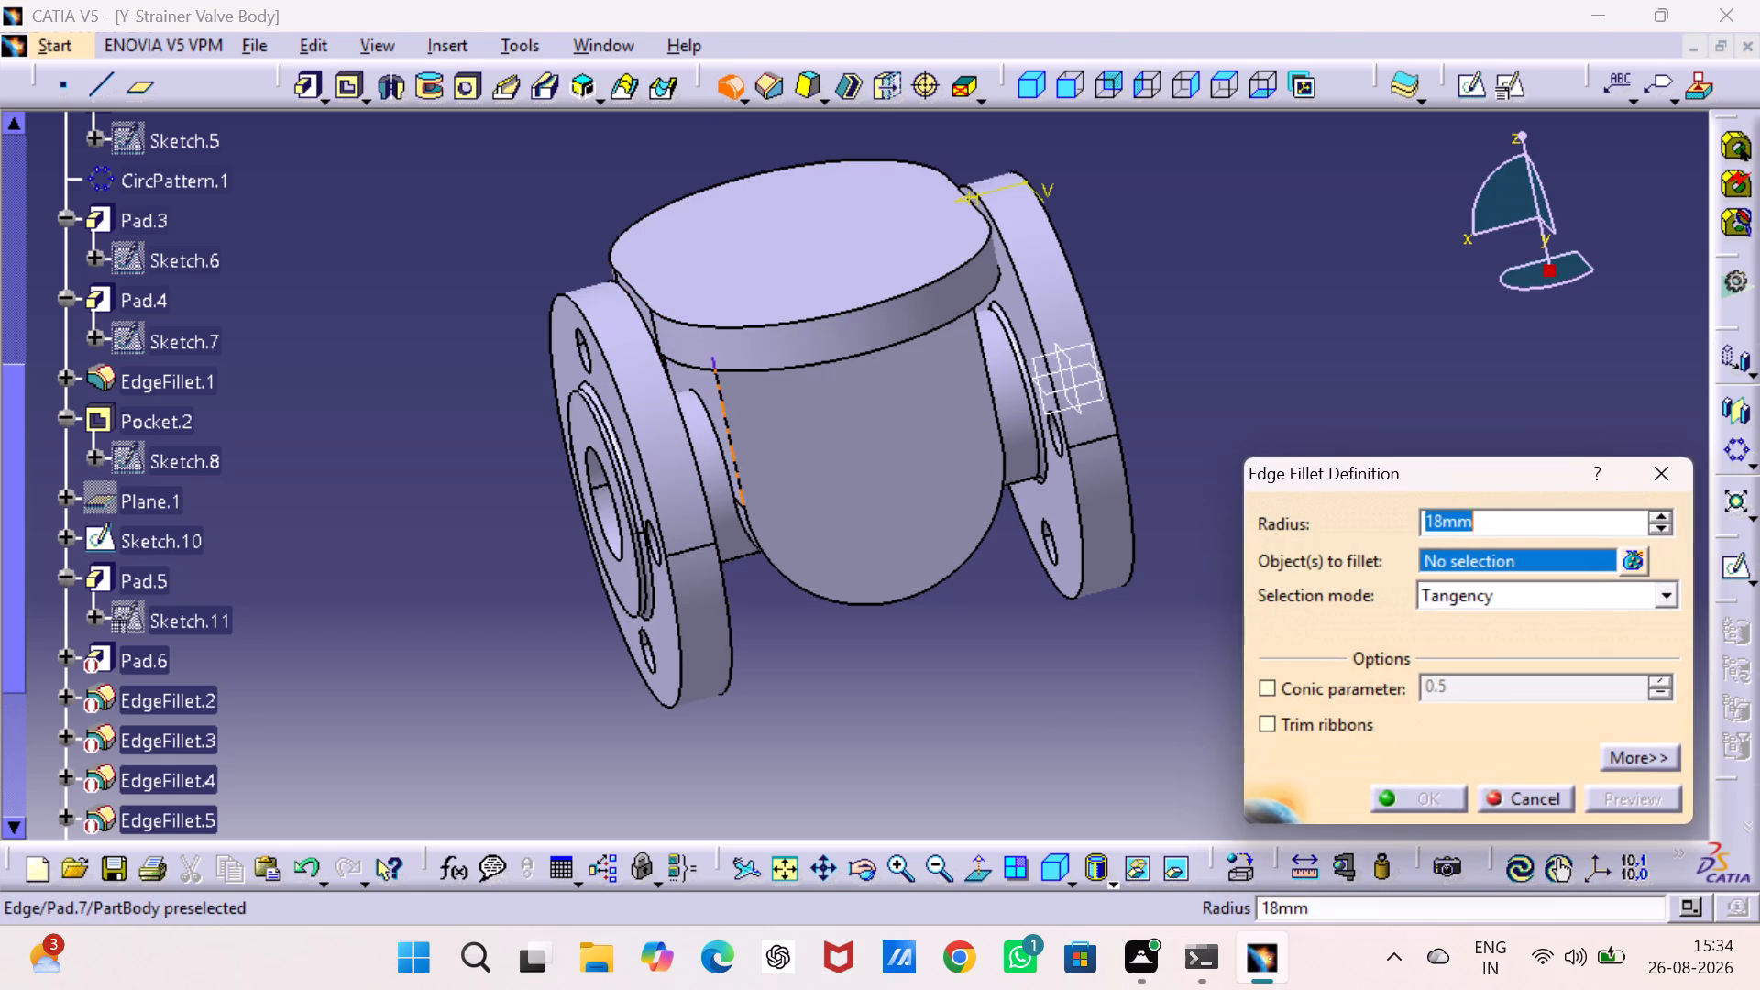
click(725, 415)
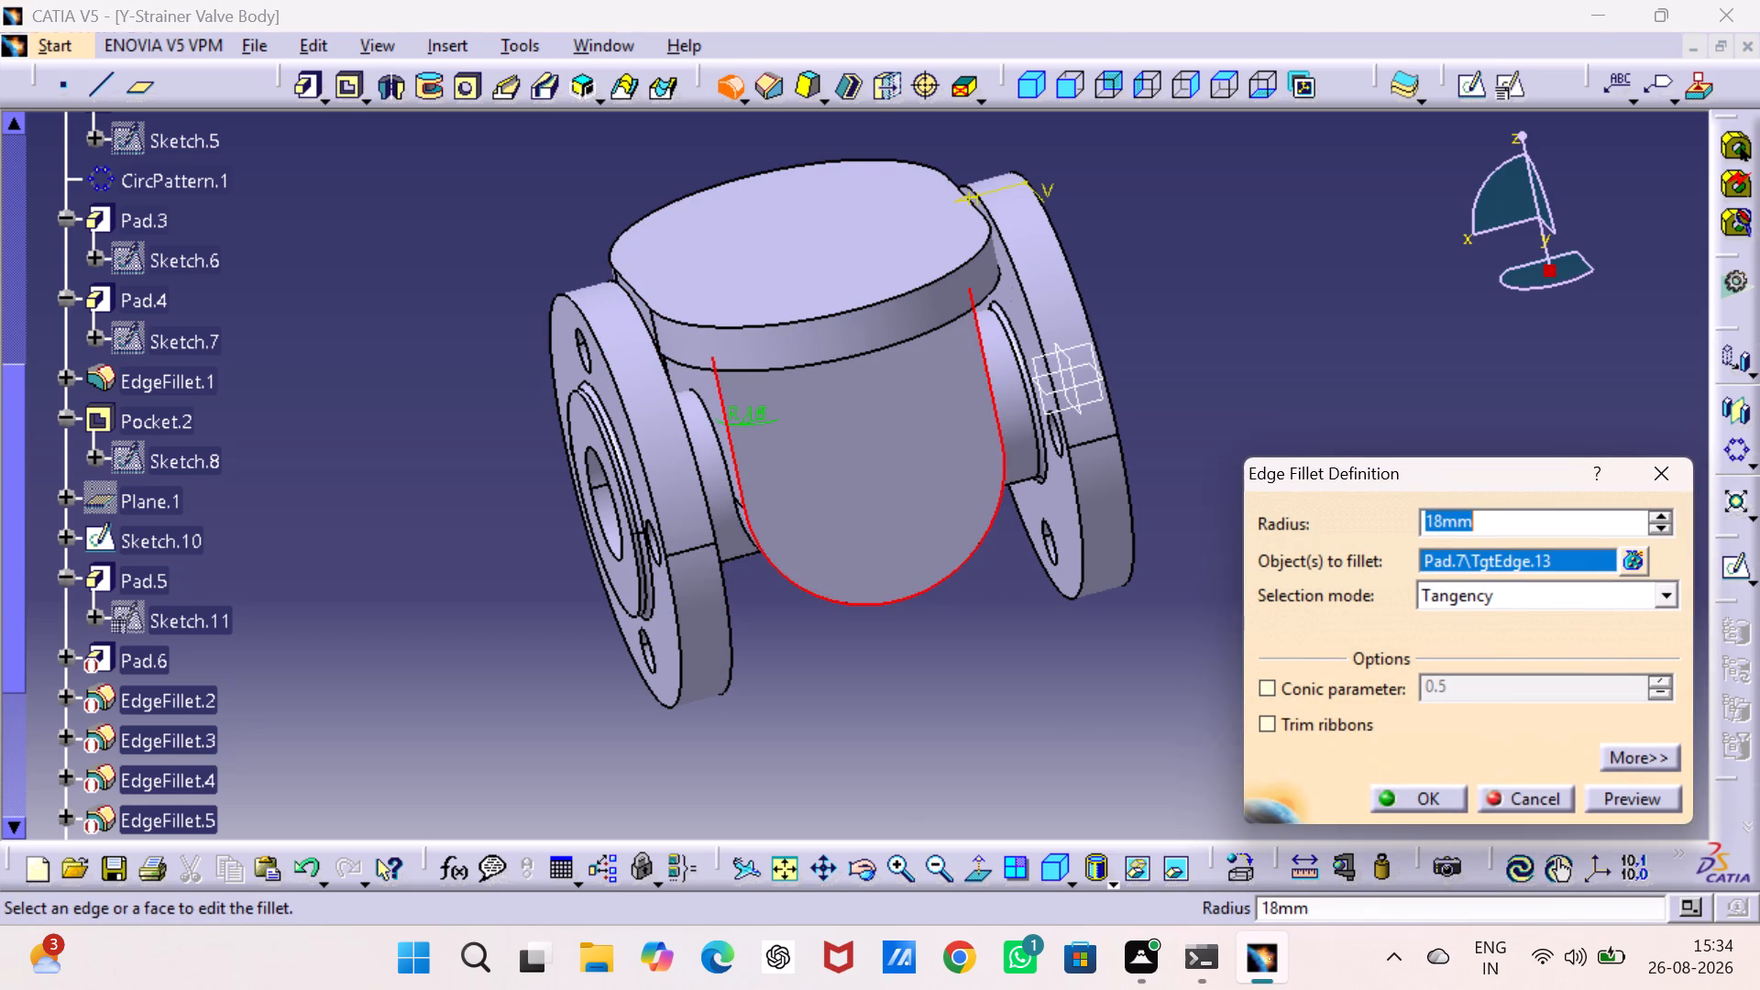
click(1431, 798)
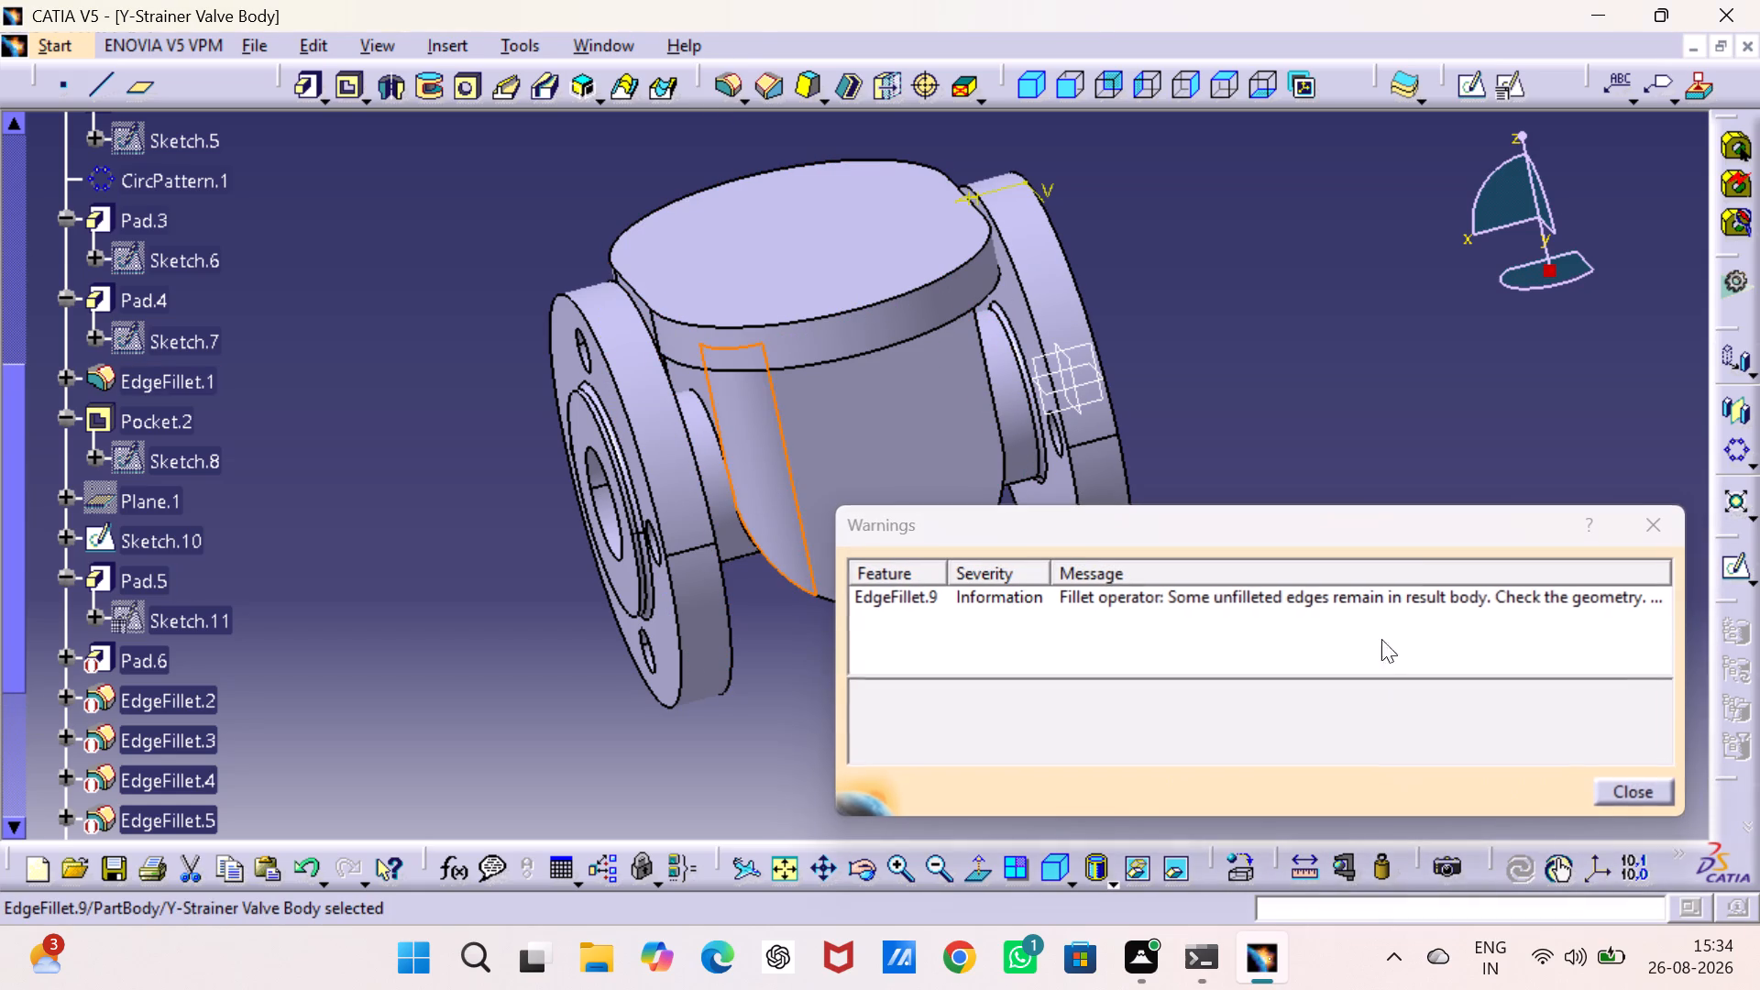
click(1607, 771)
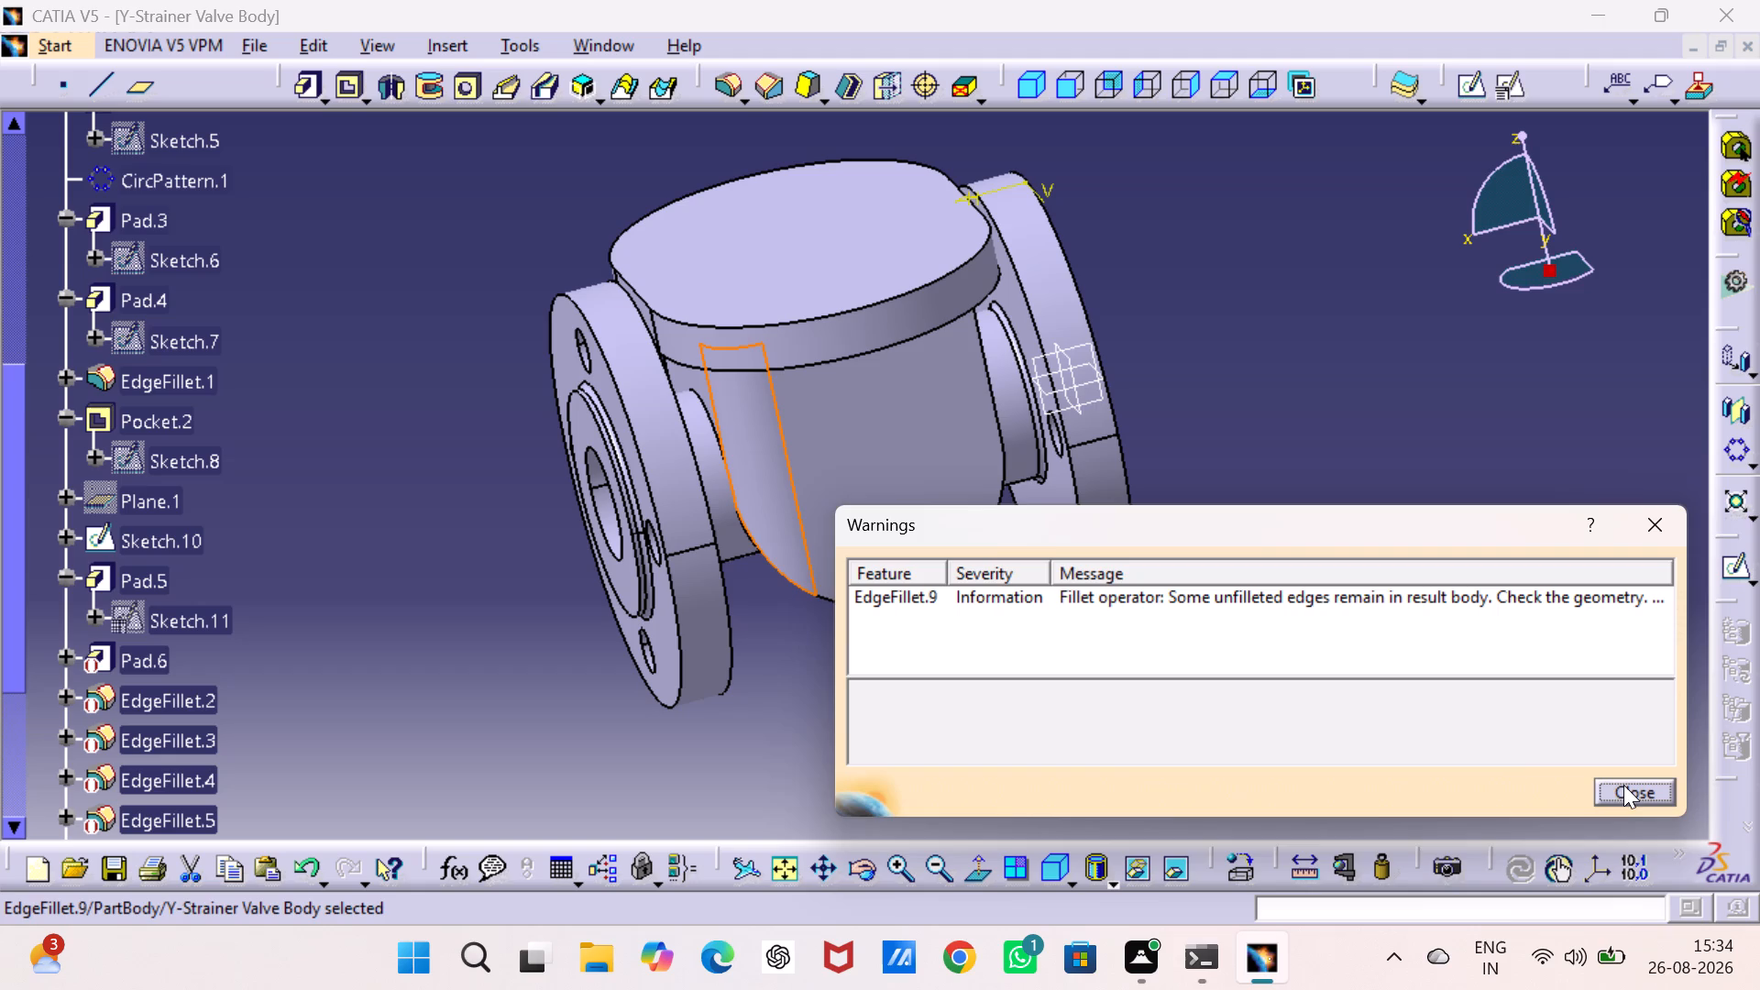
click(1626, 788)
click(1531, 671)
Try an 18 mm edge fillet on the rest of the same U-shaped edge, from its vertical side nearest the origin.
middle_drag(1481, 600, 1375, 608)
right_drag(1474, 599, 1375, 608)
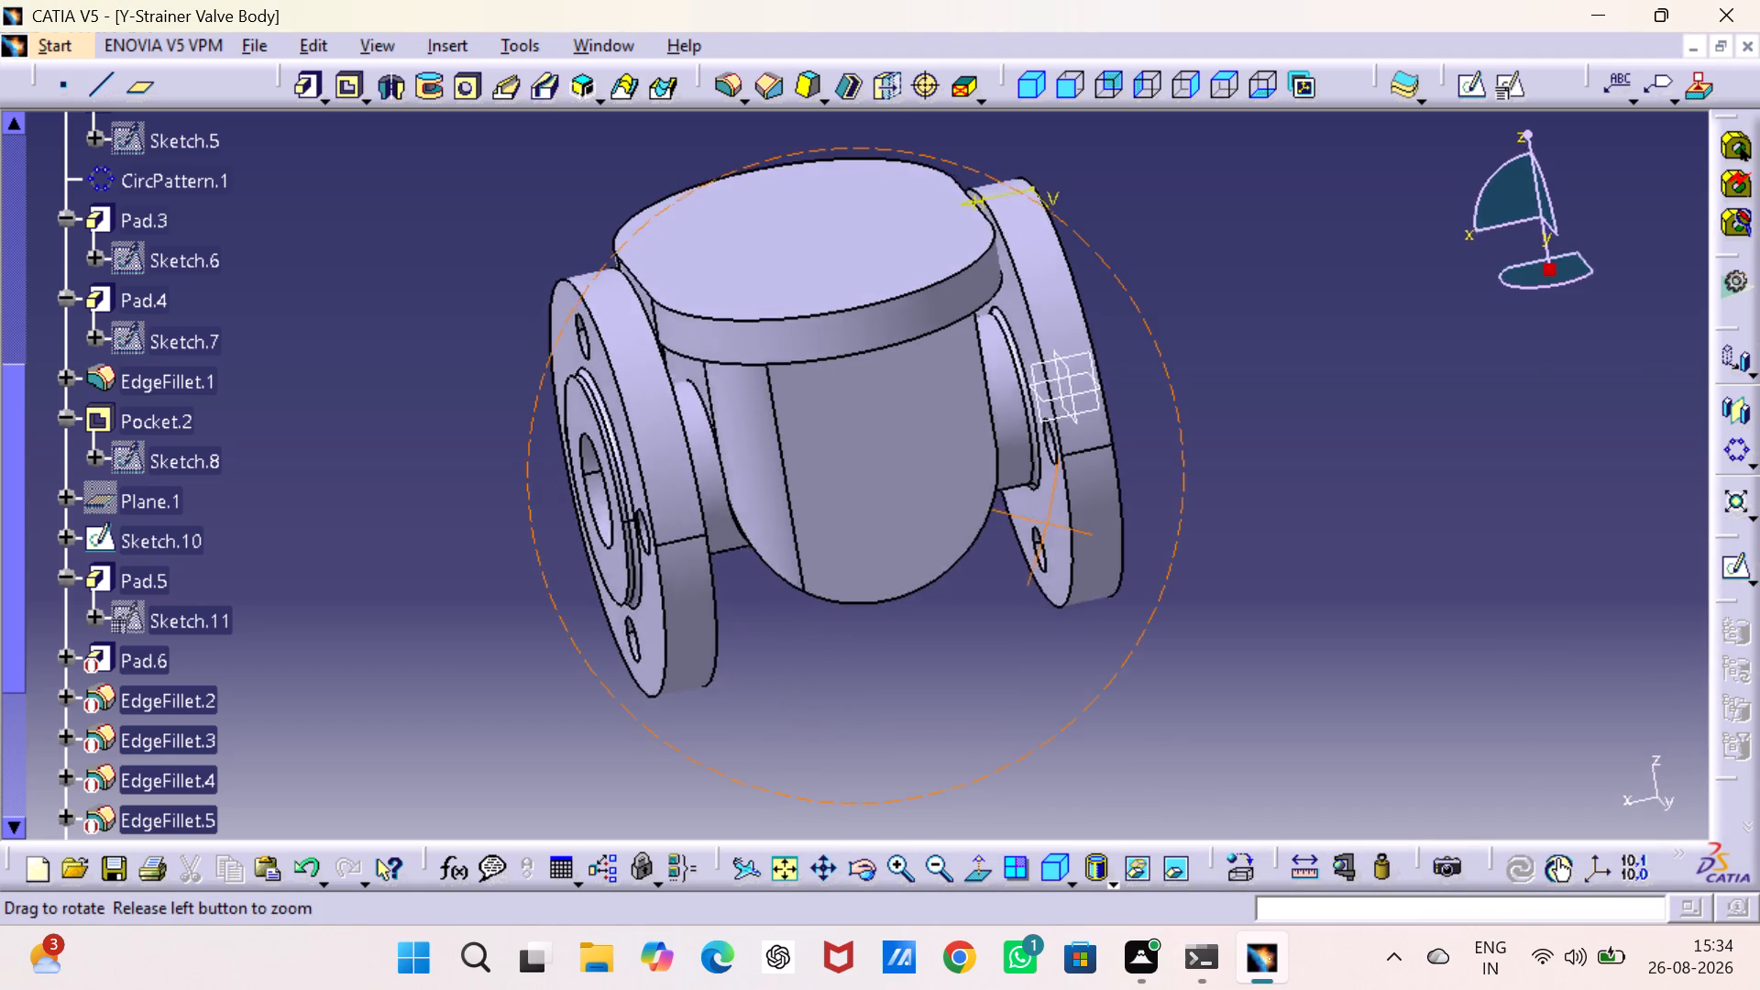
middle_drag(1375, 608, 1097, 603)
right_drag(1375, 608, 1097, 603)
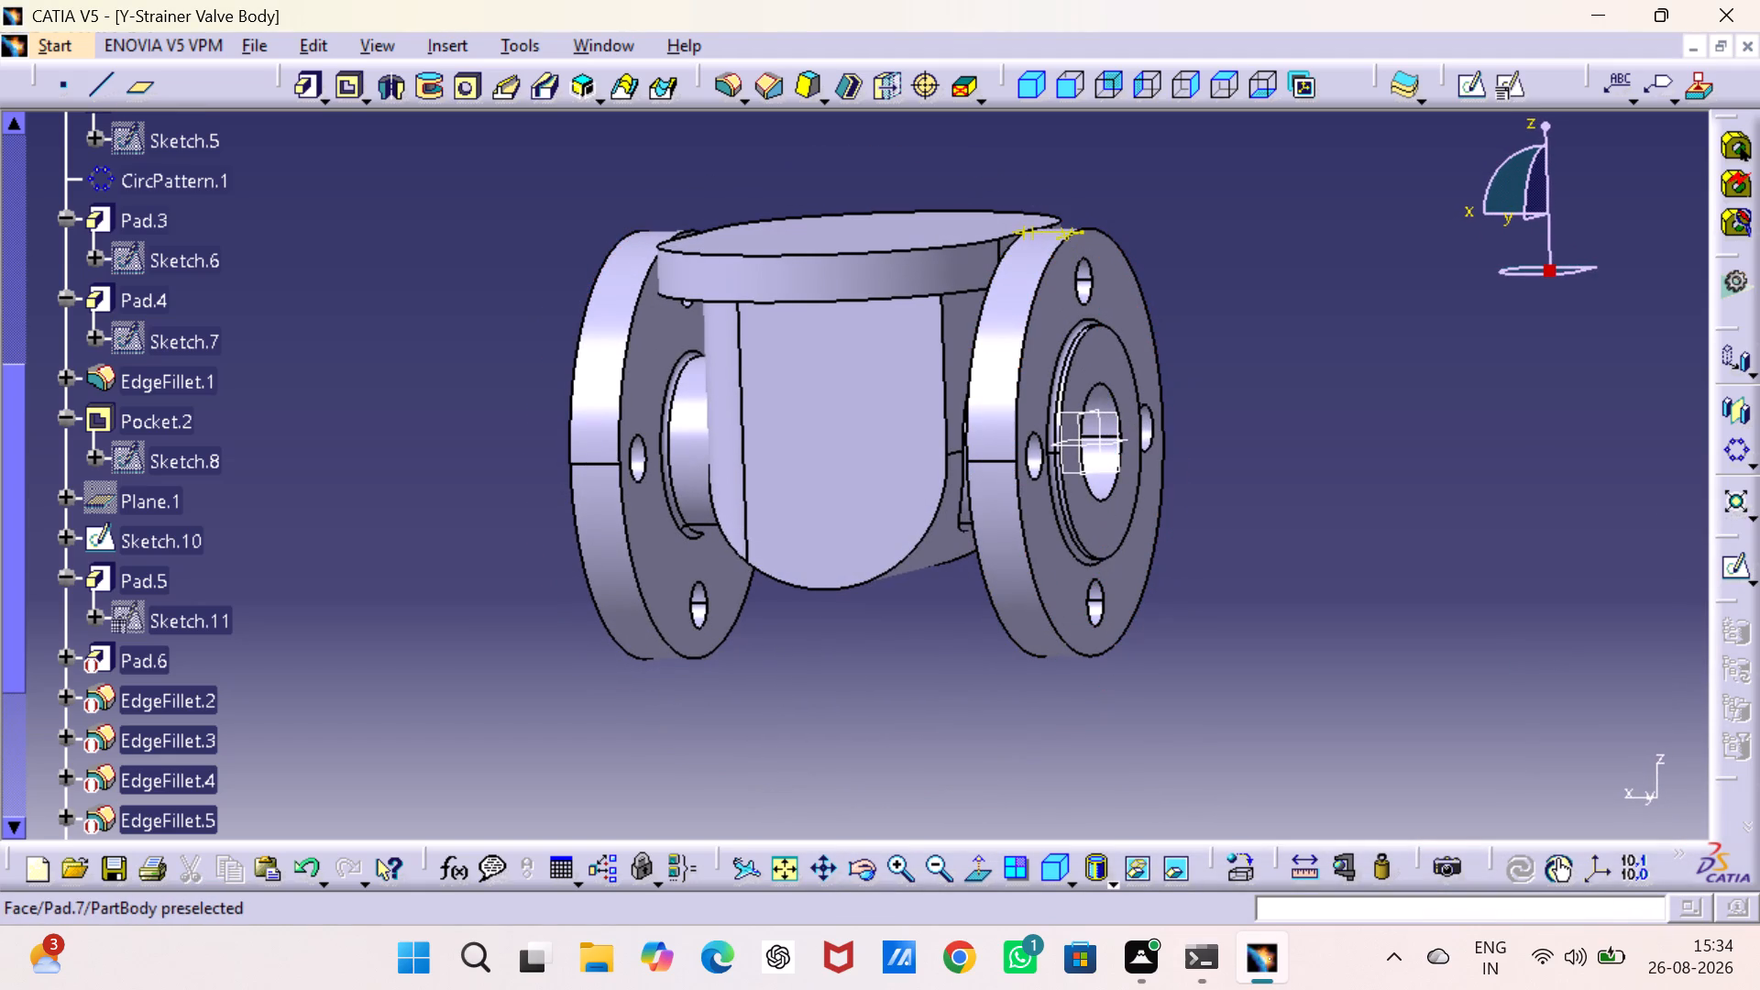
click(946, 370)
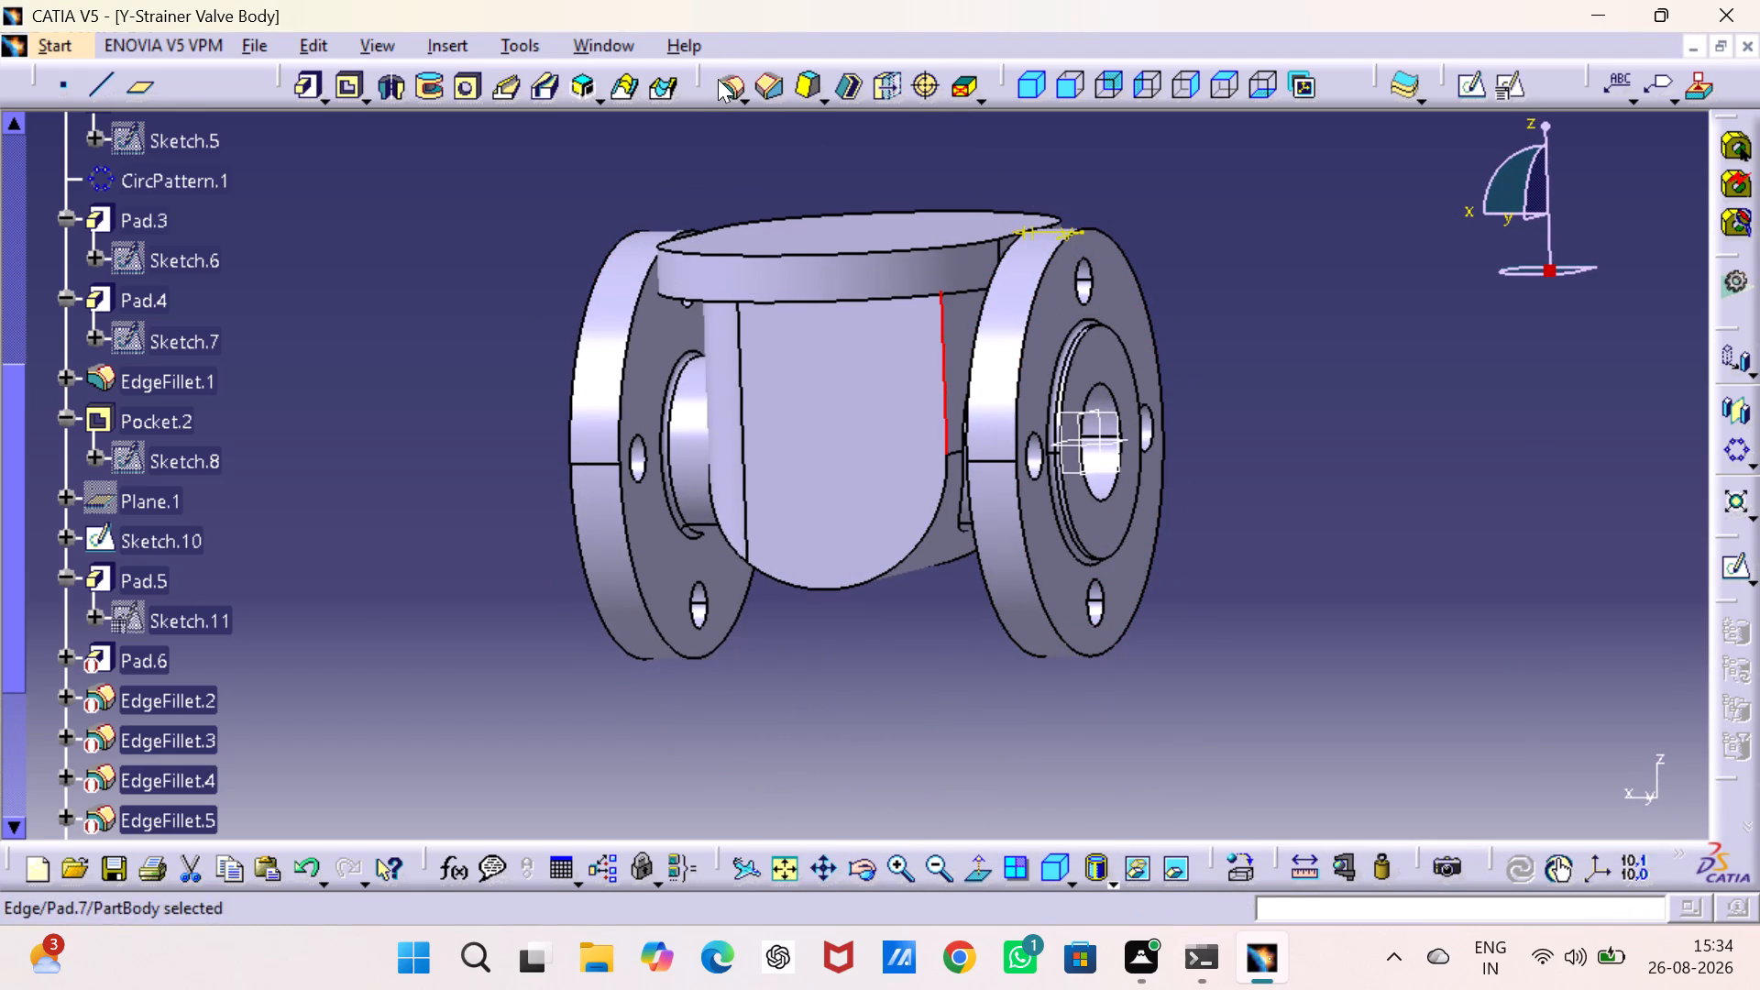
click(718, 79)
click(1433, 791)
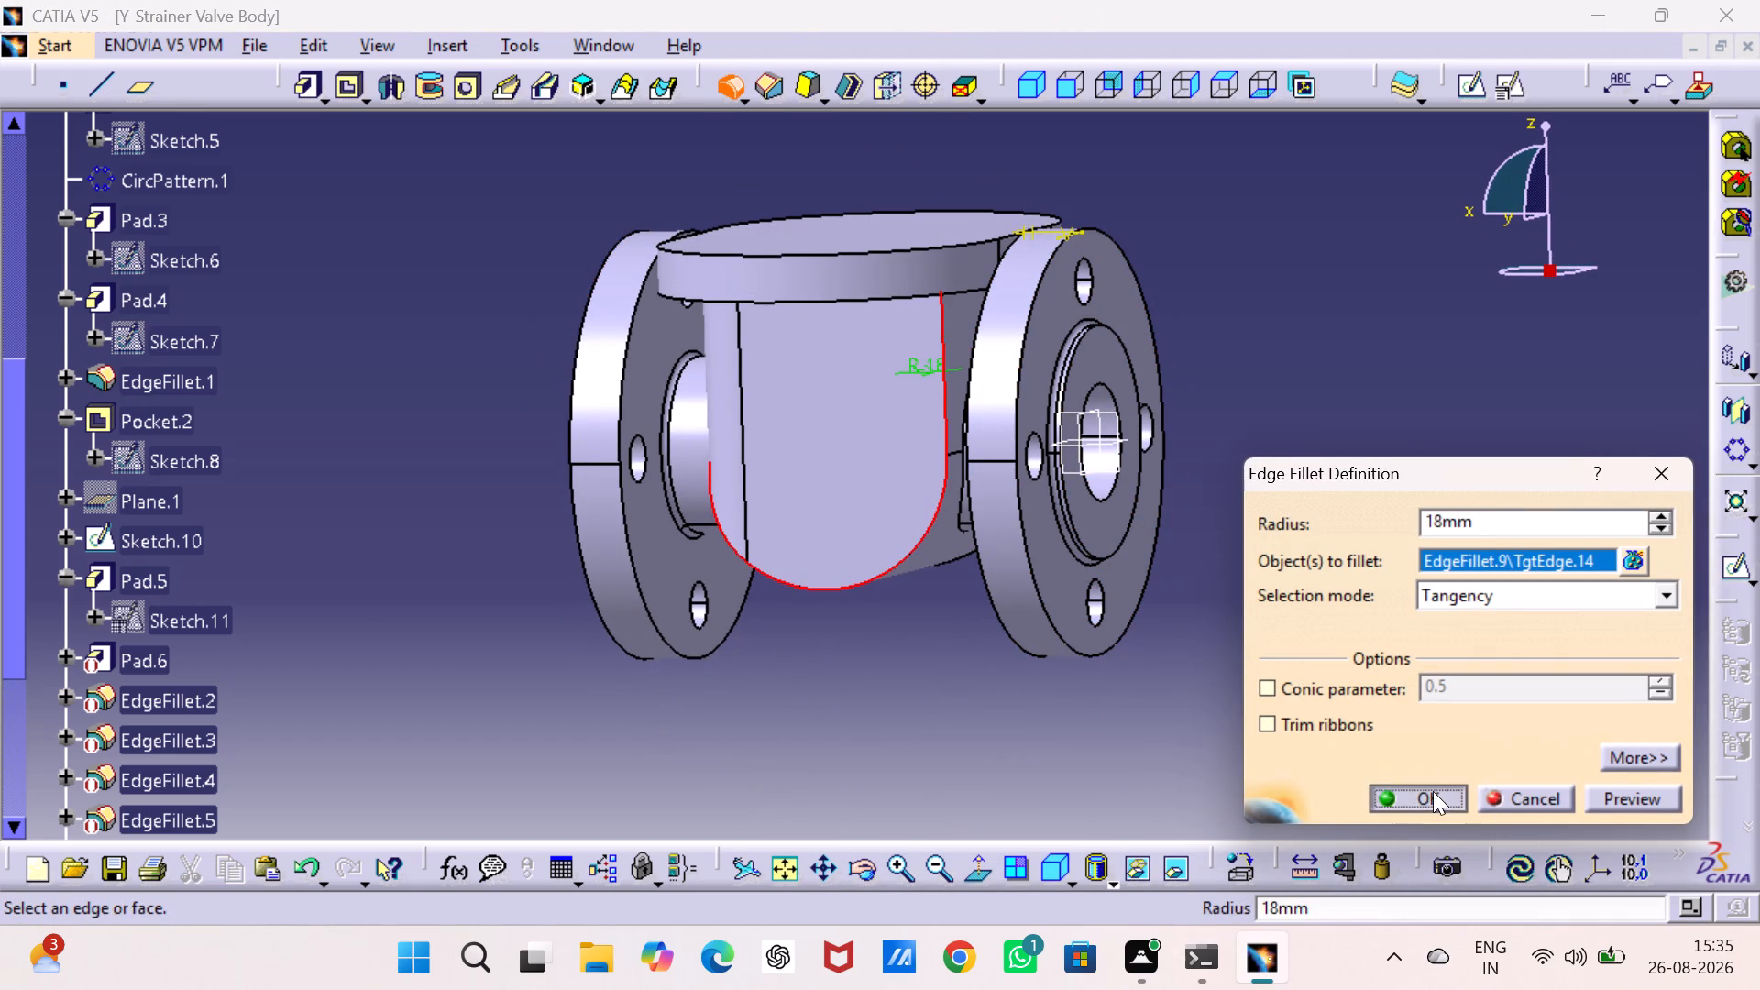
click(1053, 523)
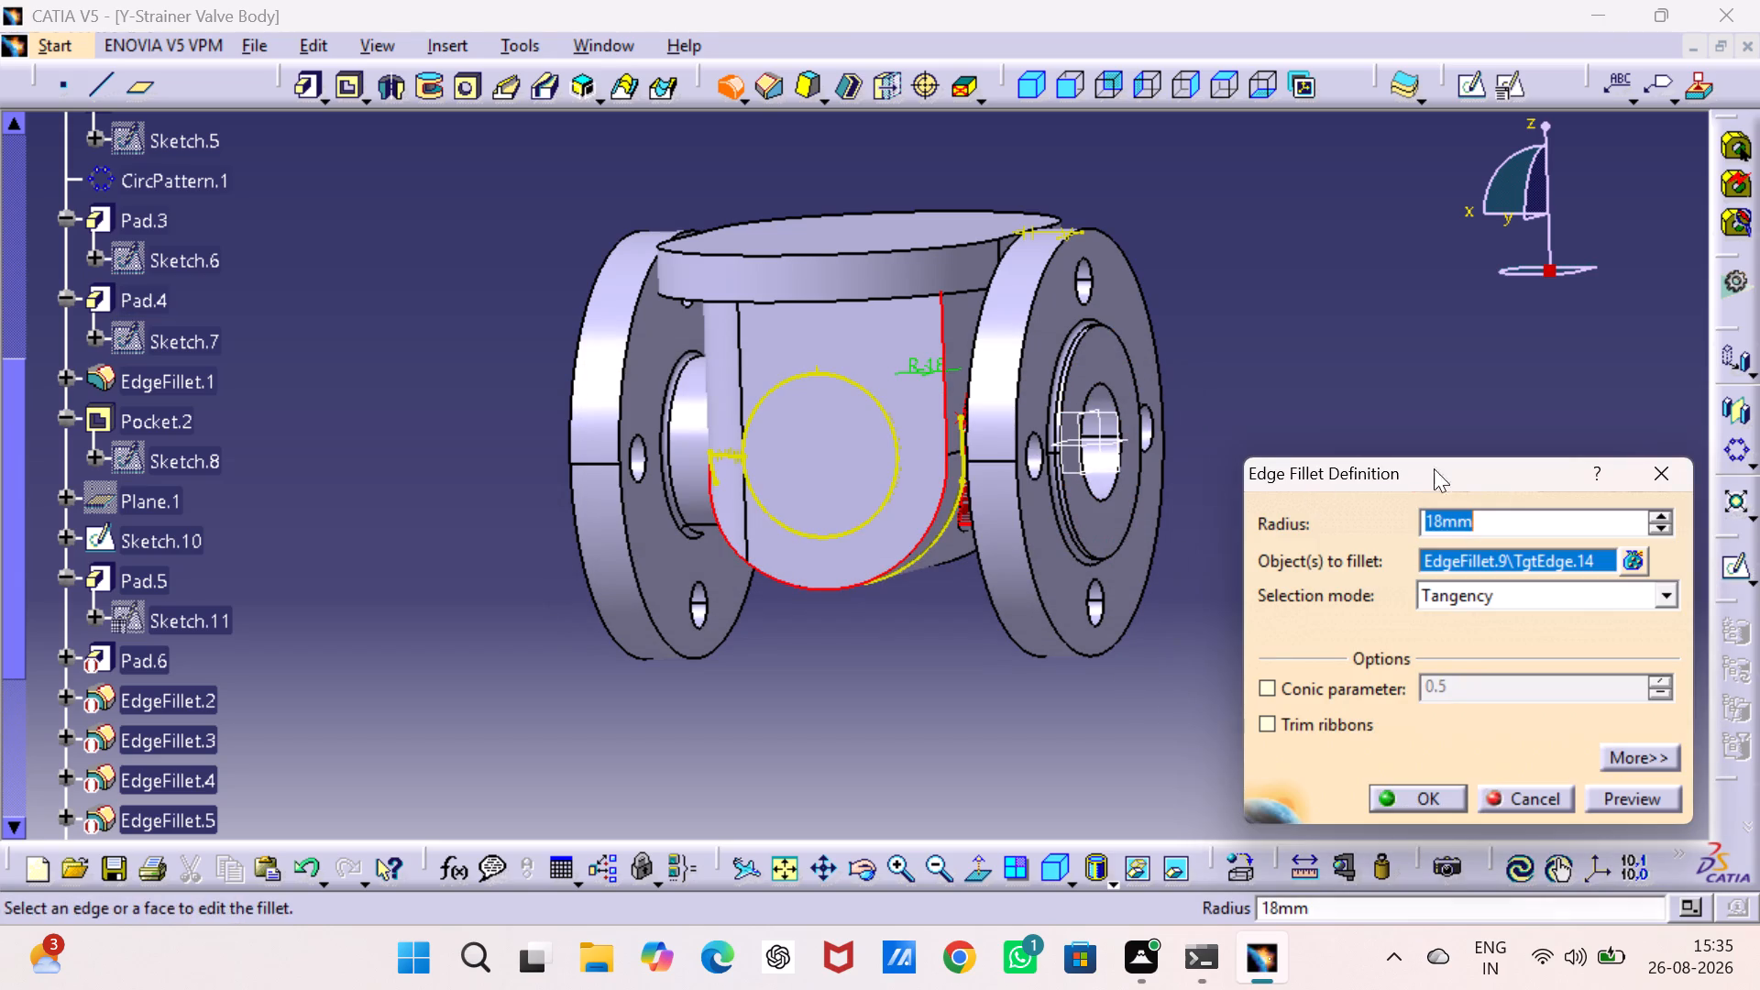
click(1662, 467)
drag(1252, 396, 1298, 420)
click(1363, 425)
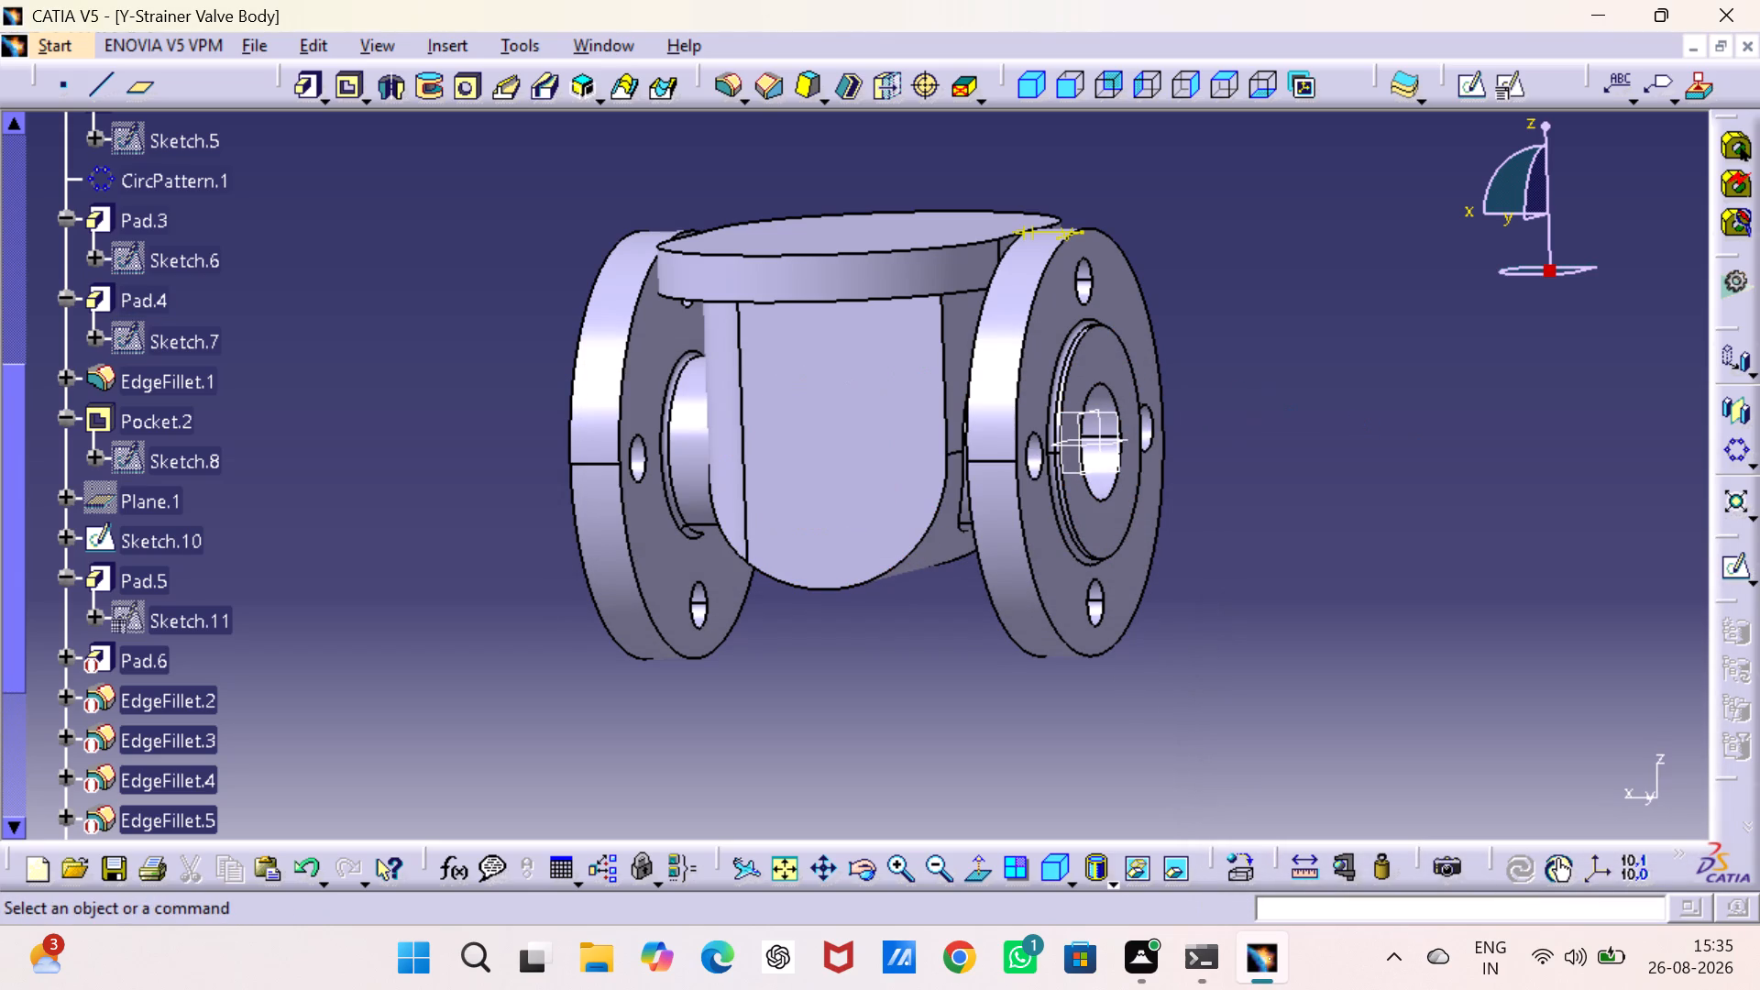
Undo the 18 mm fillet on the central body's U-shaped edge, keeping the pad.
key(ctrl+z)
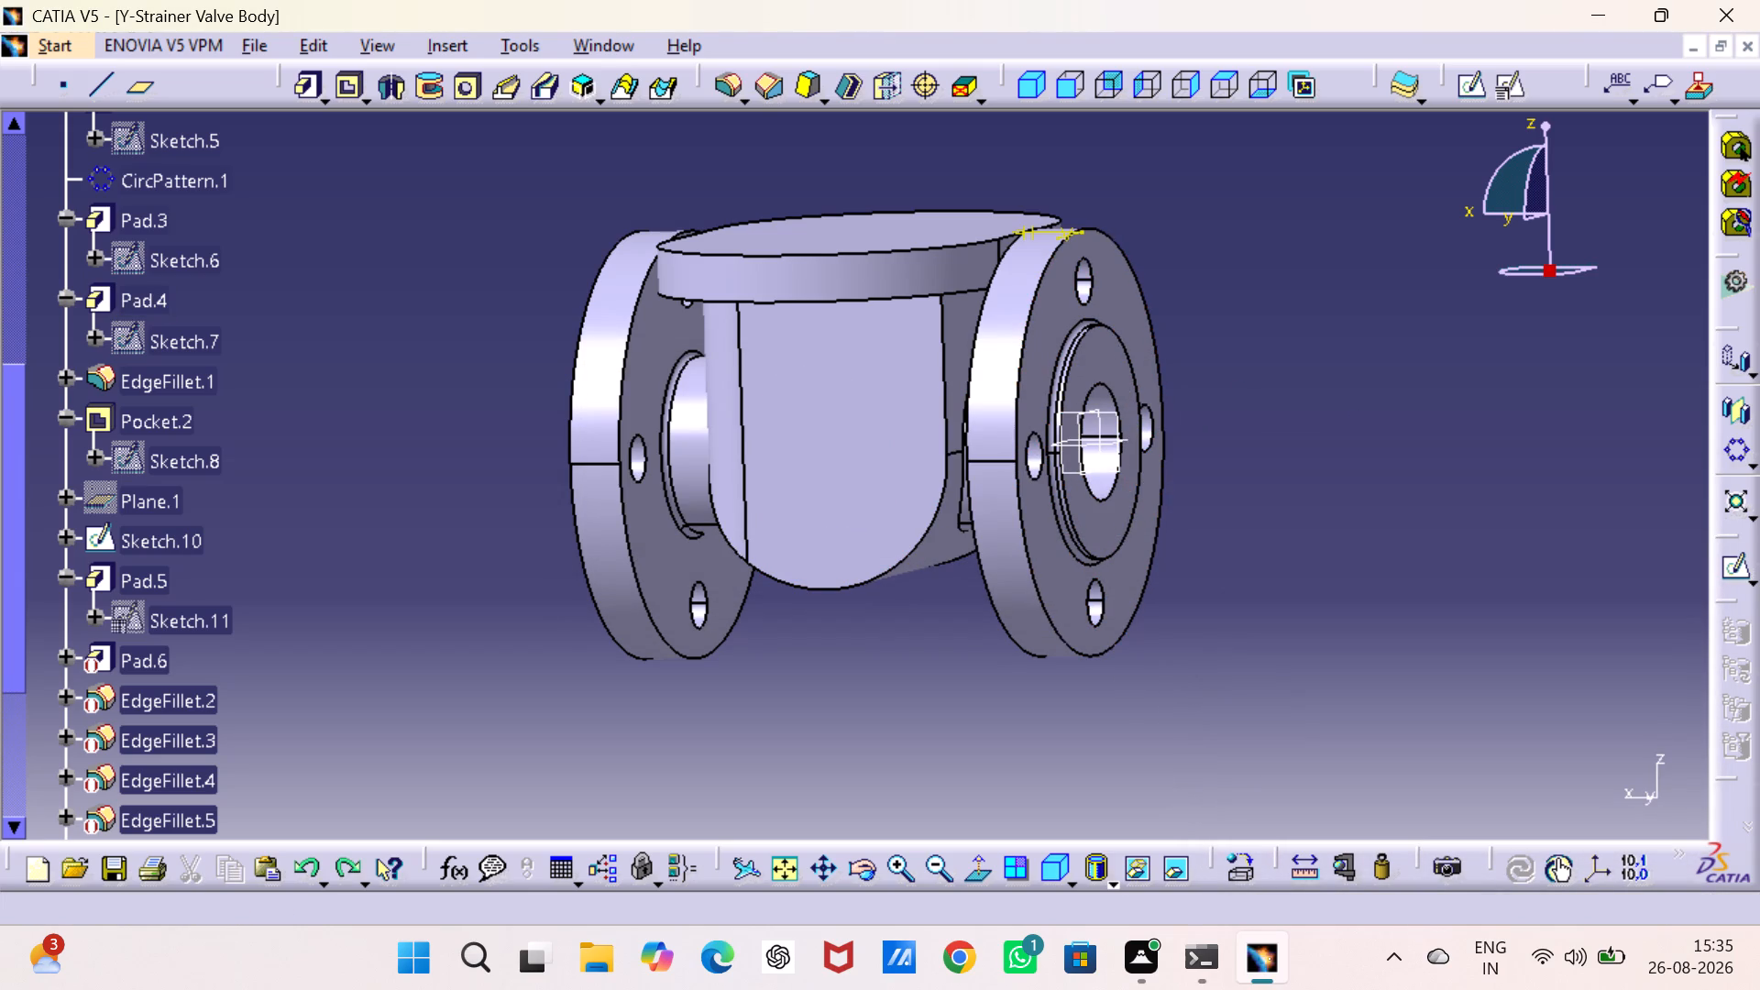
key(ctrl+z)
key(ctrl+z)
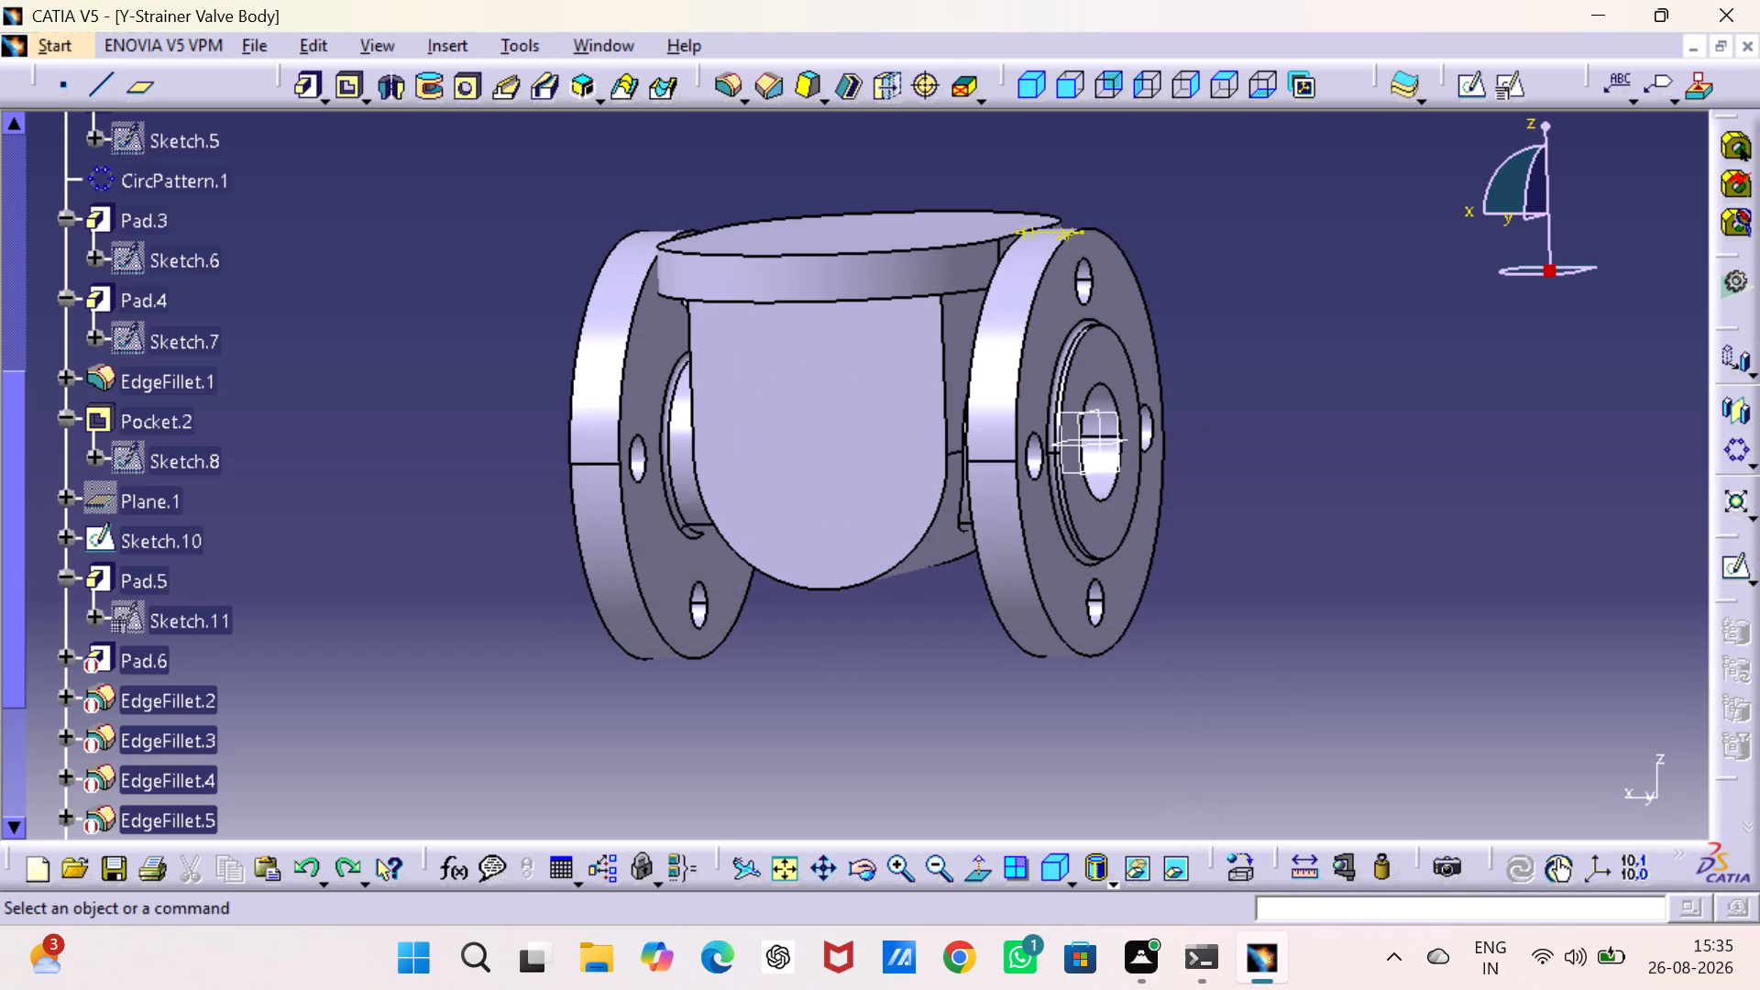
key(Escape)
Fillet the edge where the flange neck nearest the origin meets the central body with a 5 mm radius.
middle_drag(747, 662, 796, 665)
right_drag(747, 662, 796, 665)
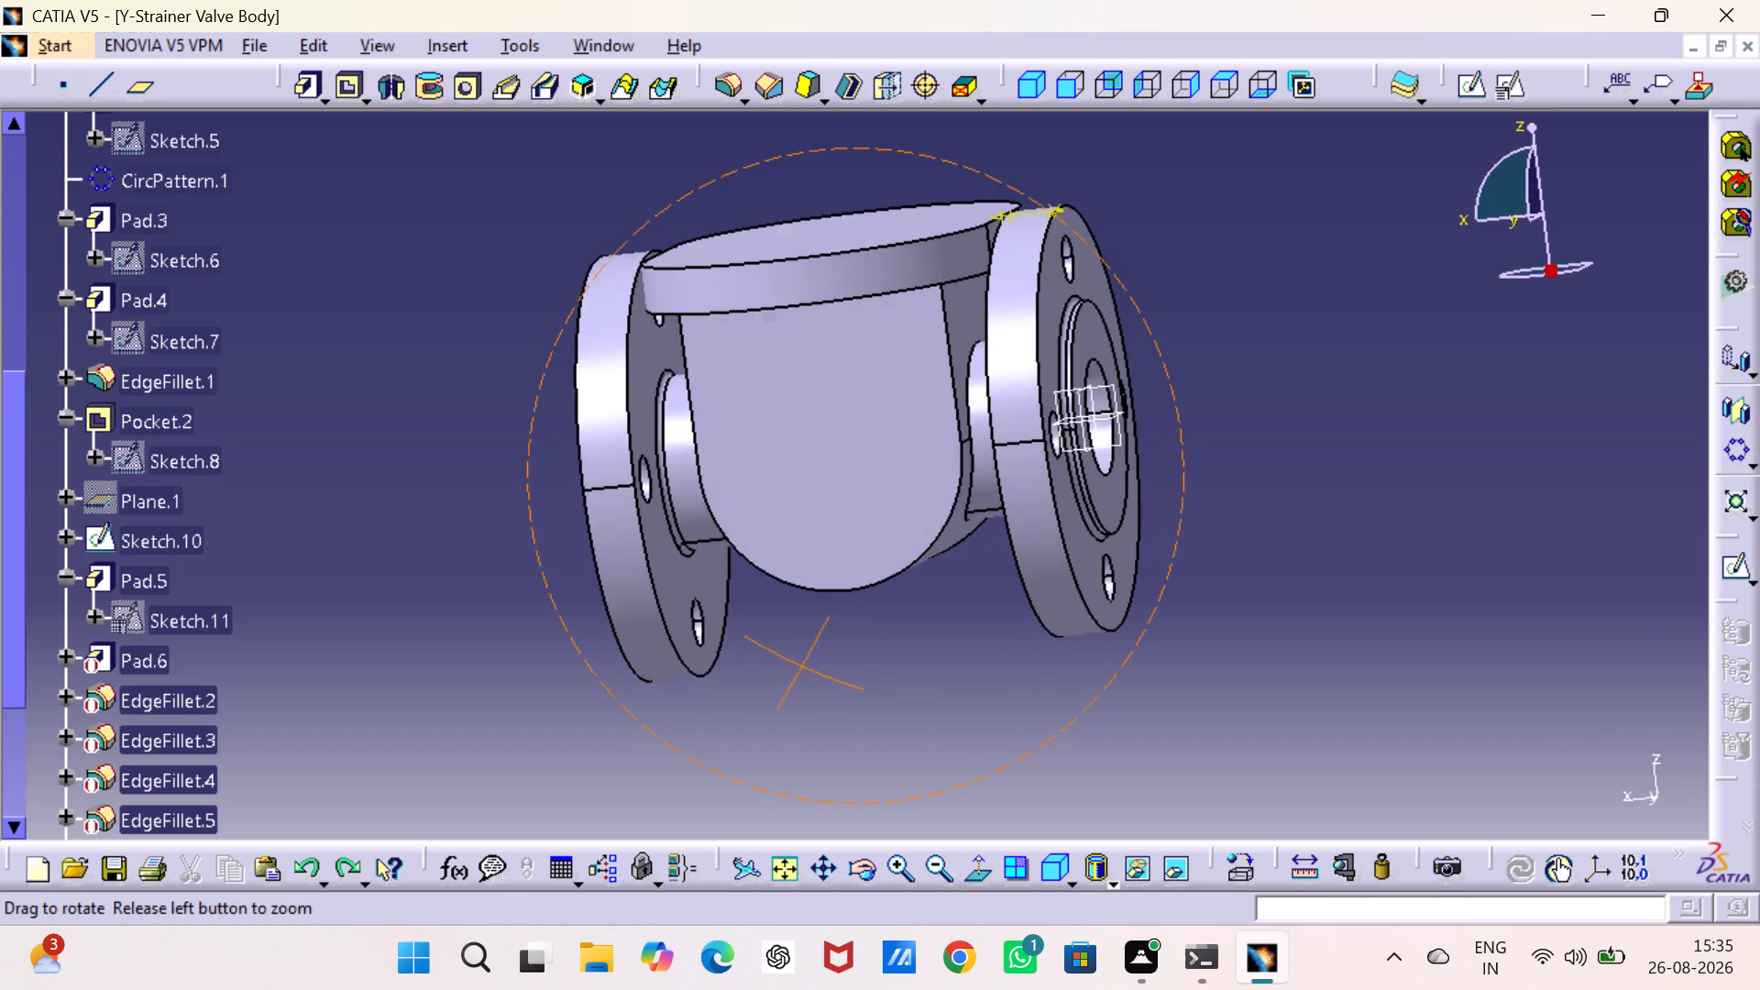
middle_drag(796, 665, 786, 660)
right_drag(796, 665, 785, 659)
click(720, 86)
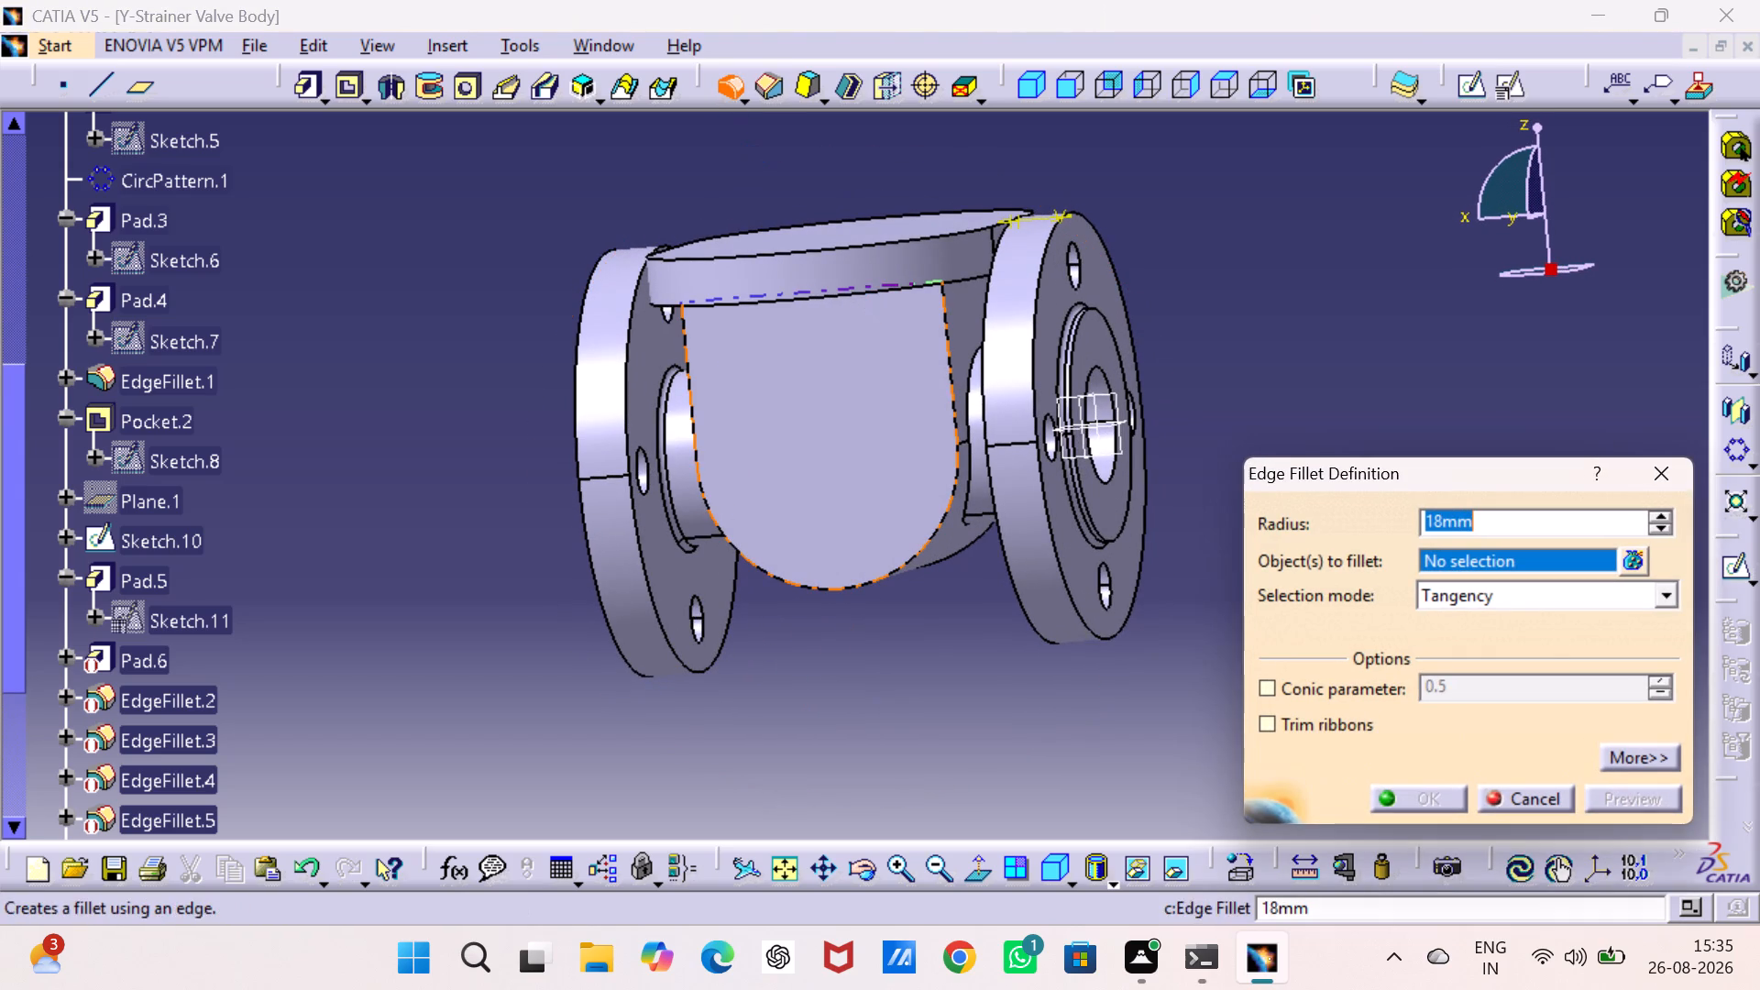
key(5)
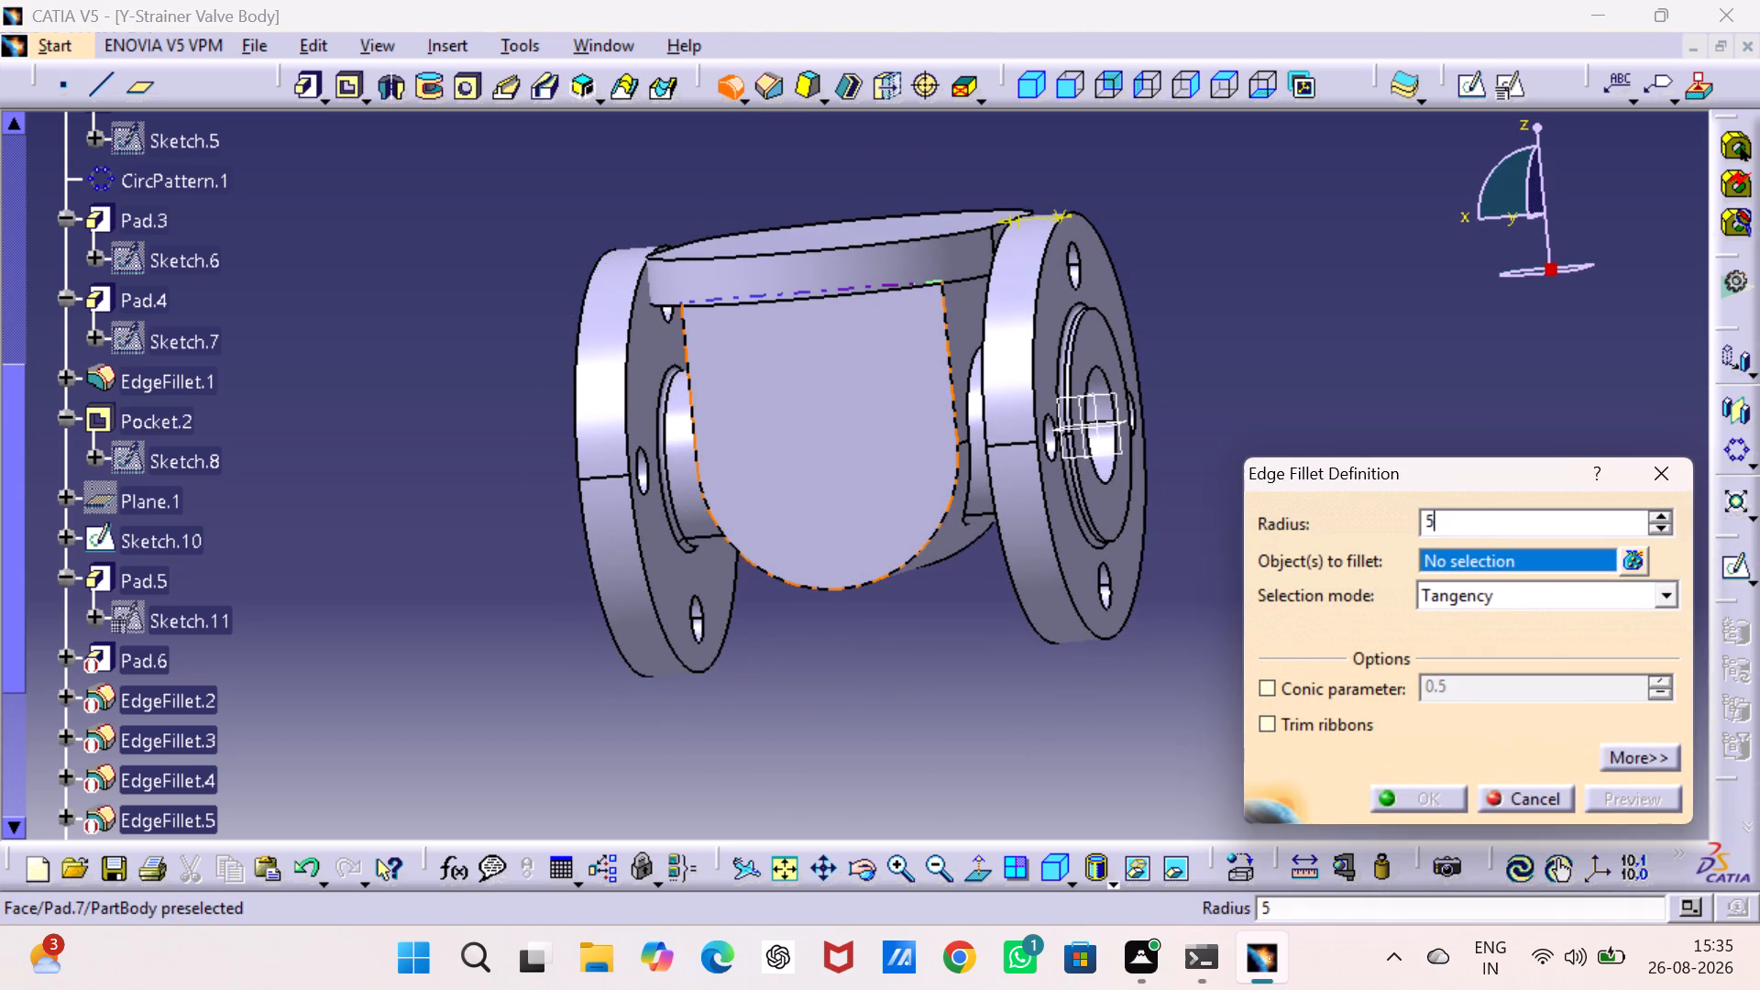
key(Return)
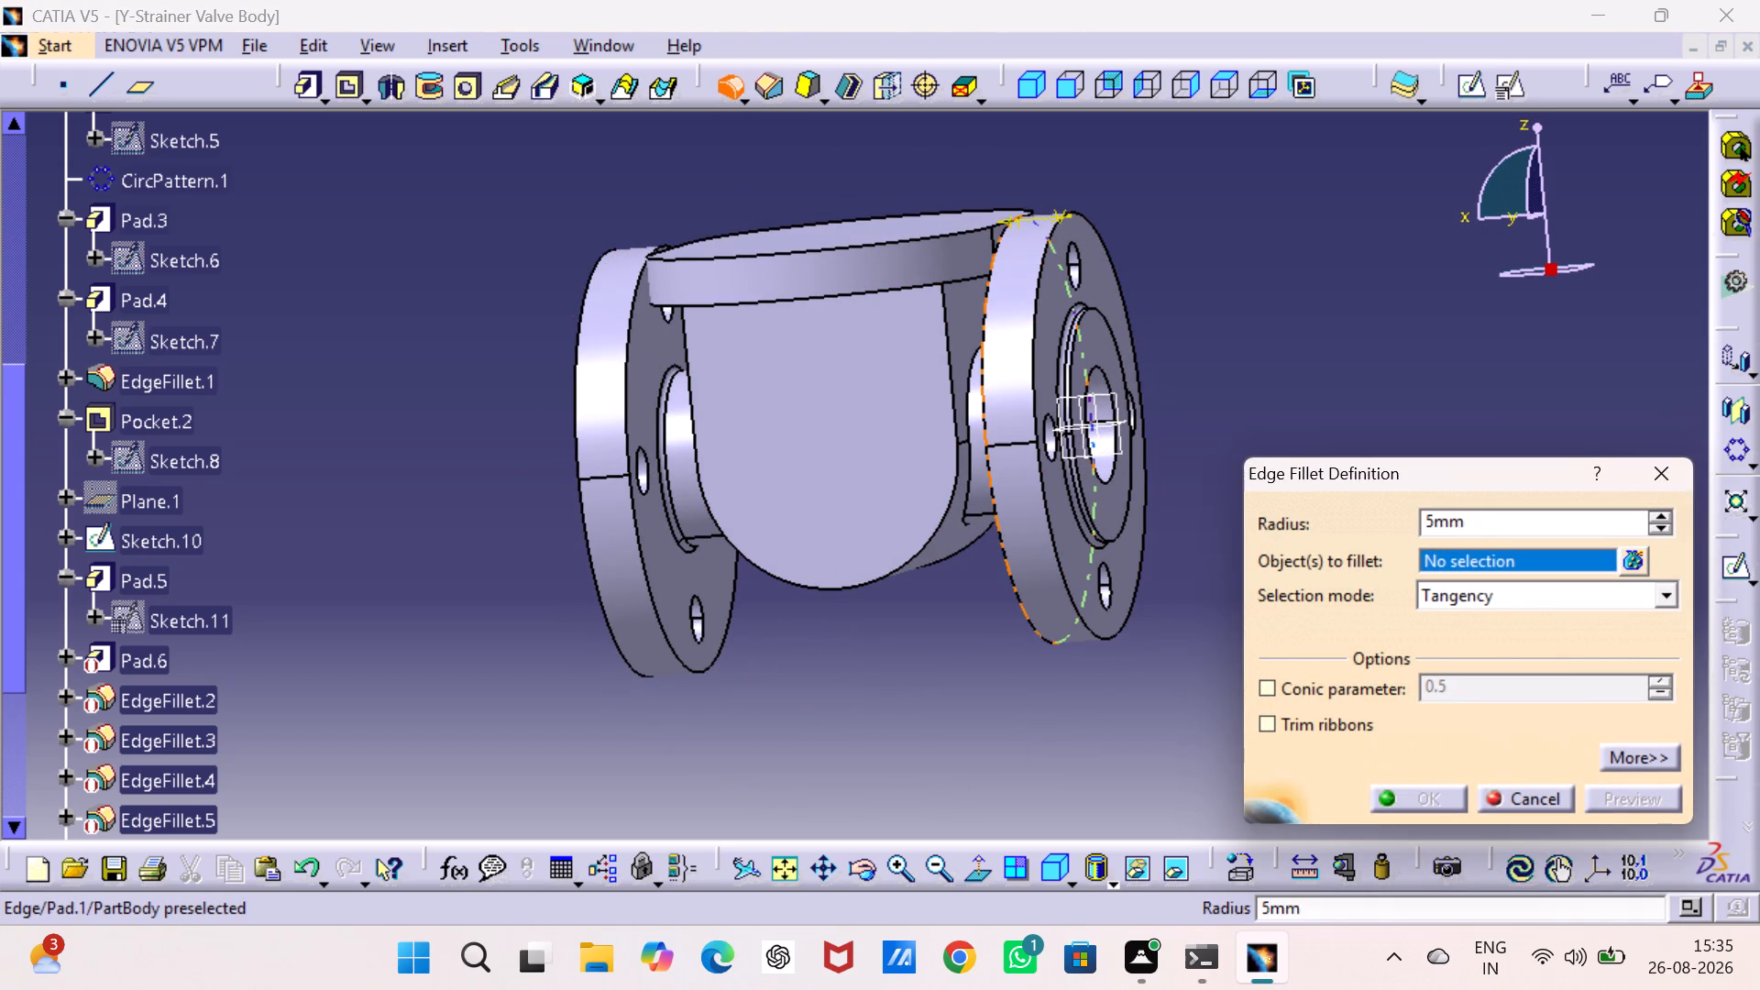
click(973, 485)
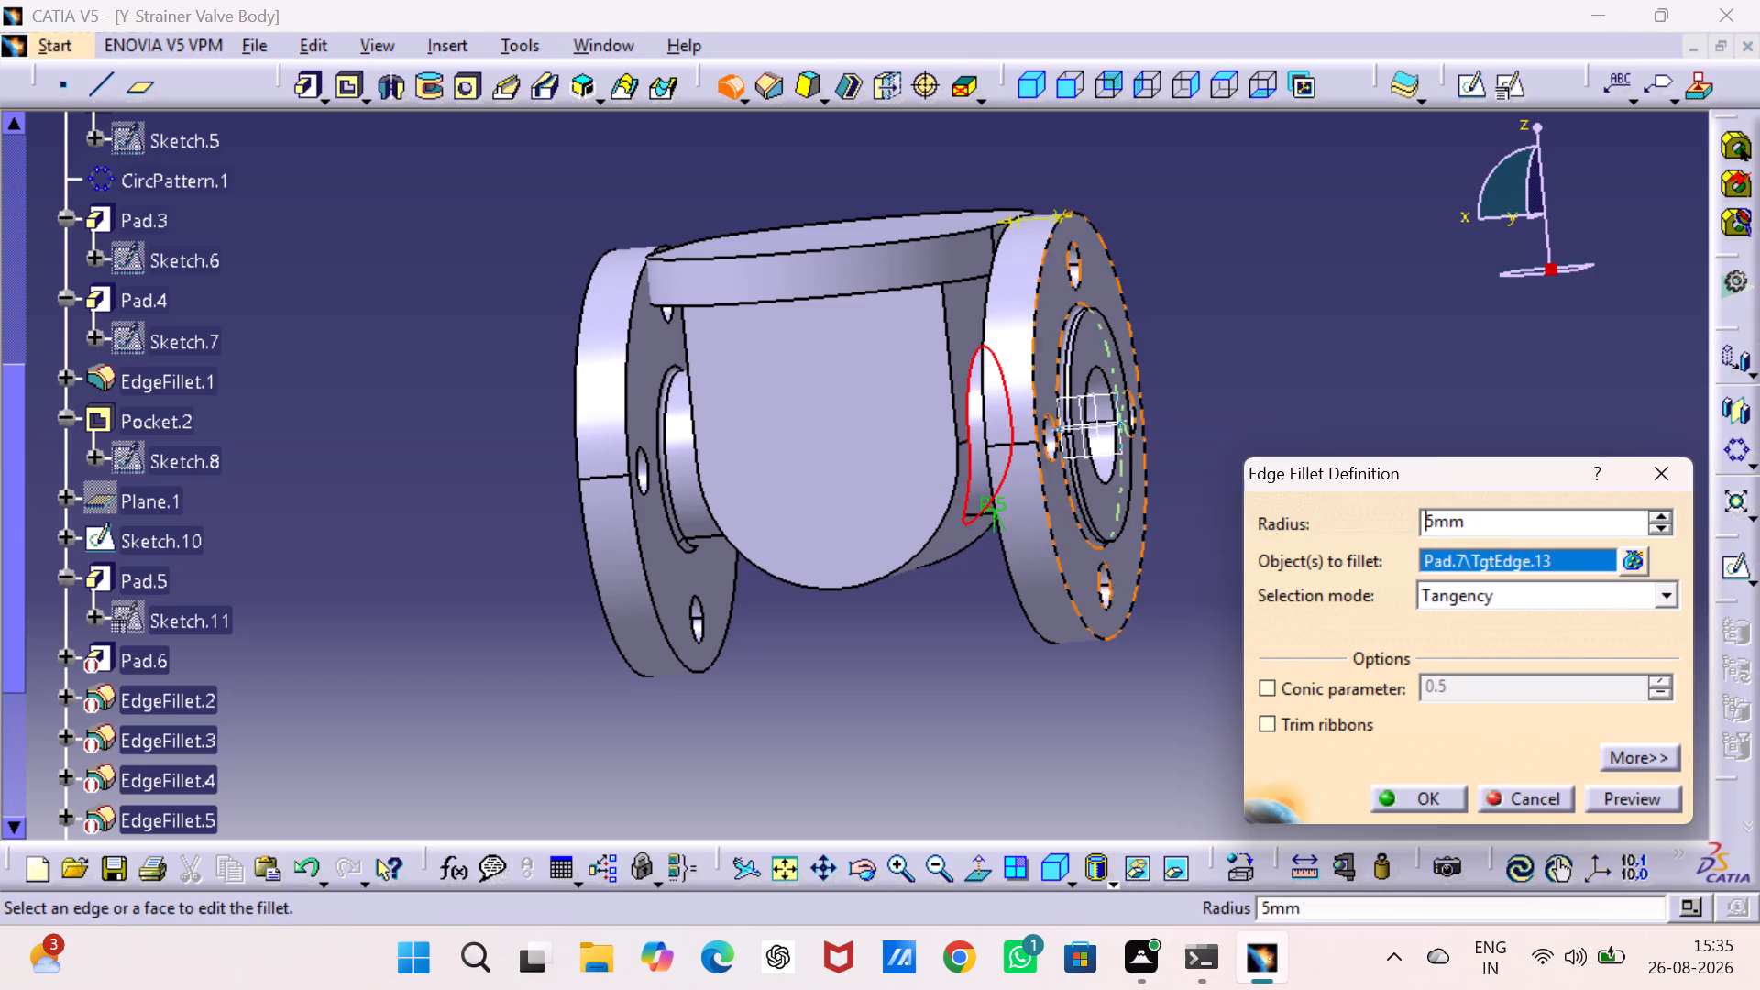
click(1408, 797)
click(912, 686)
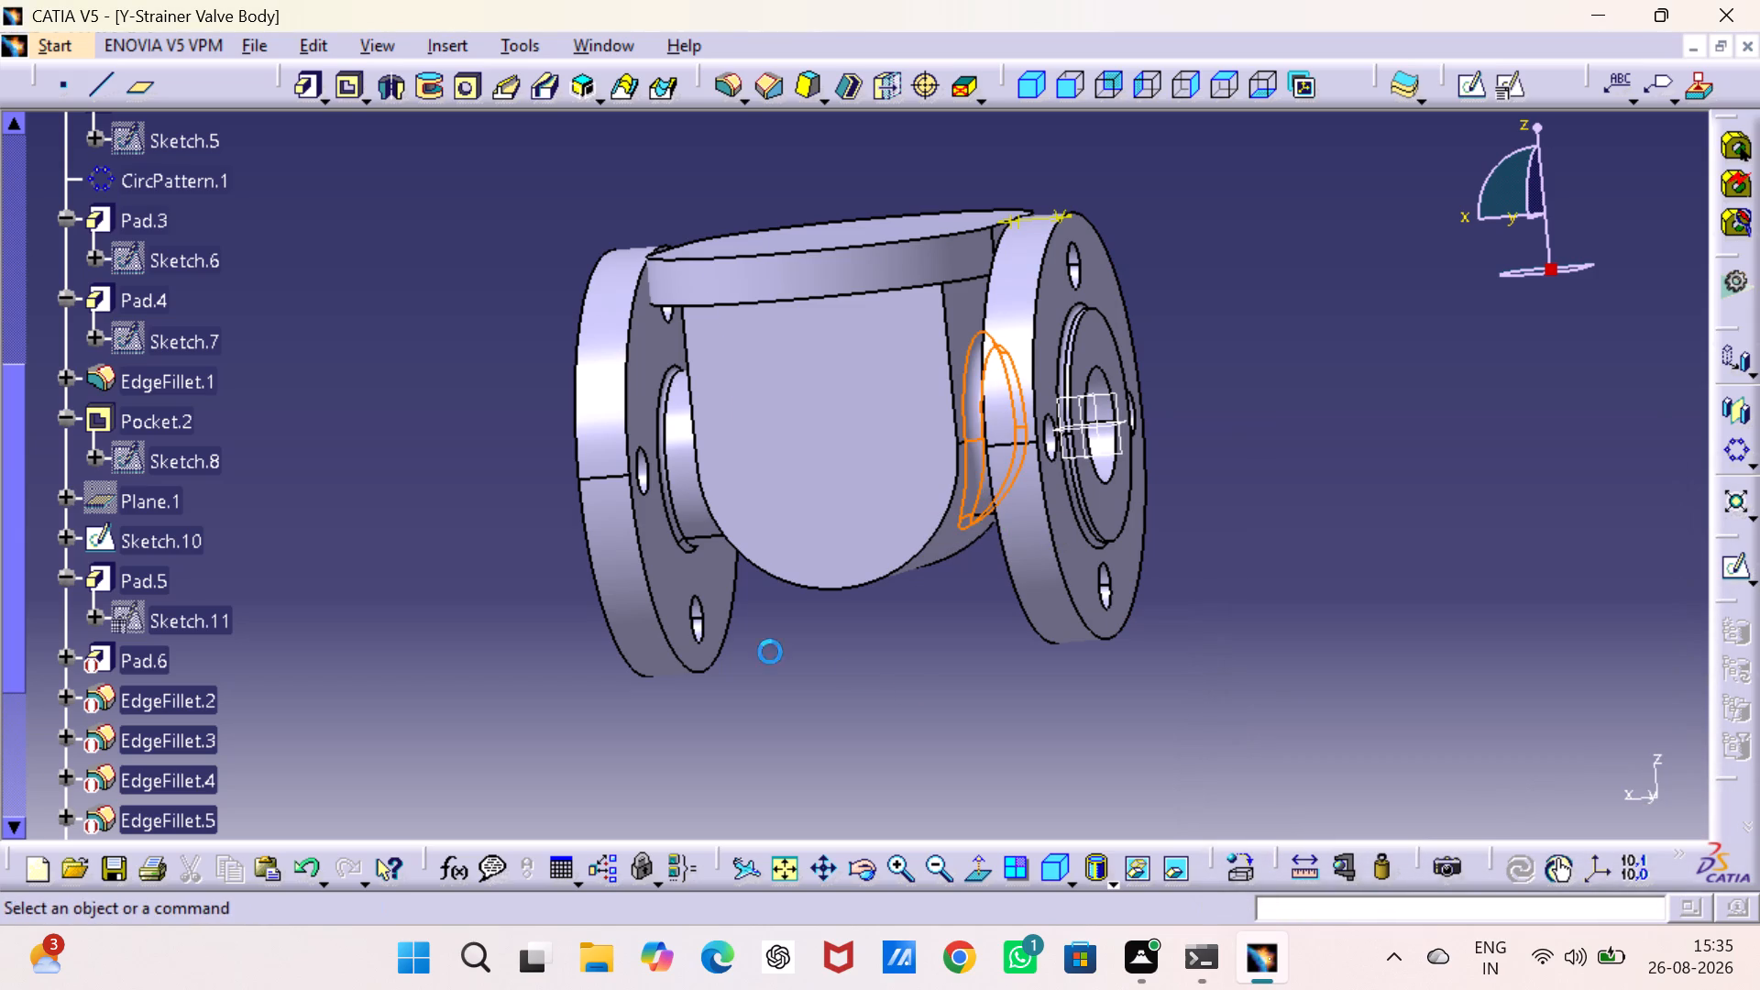
Fillet the edge where the flange neck farthest from the origin meets the central body with a 5 mm radius.
middle_drag(786, 661, 867, 676)
right_drag(786, 661, 862, 674)
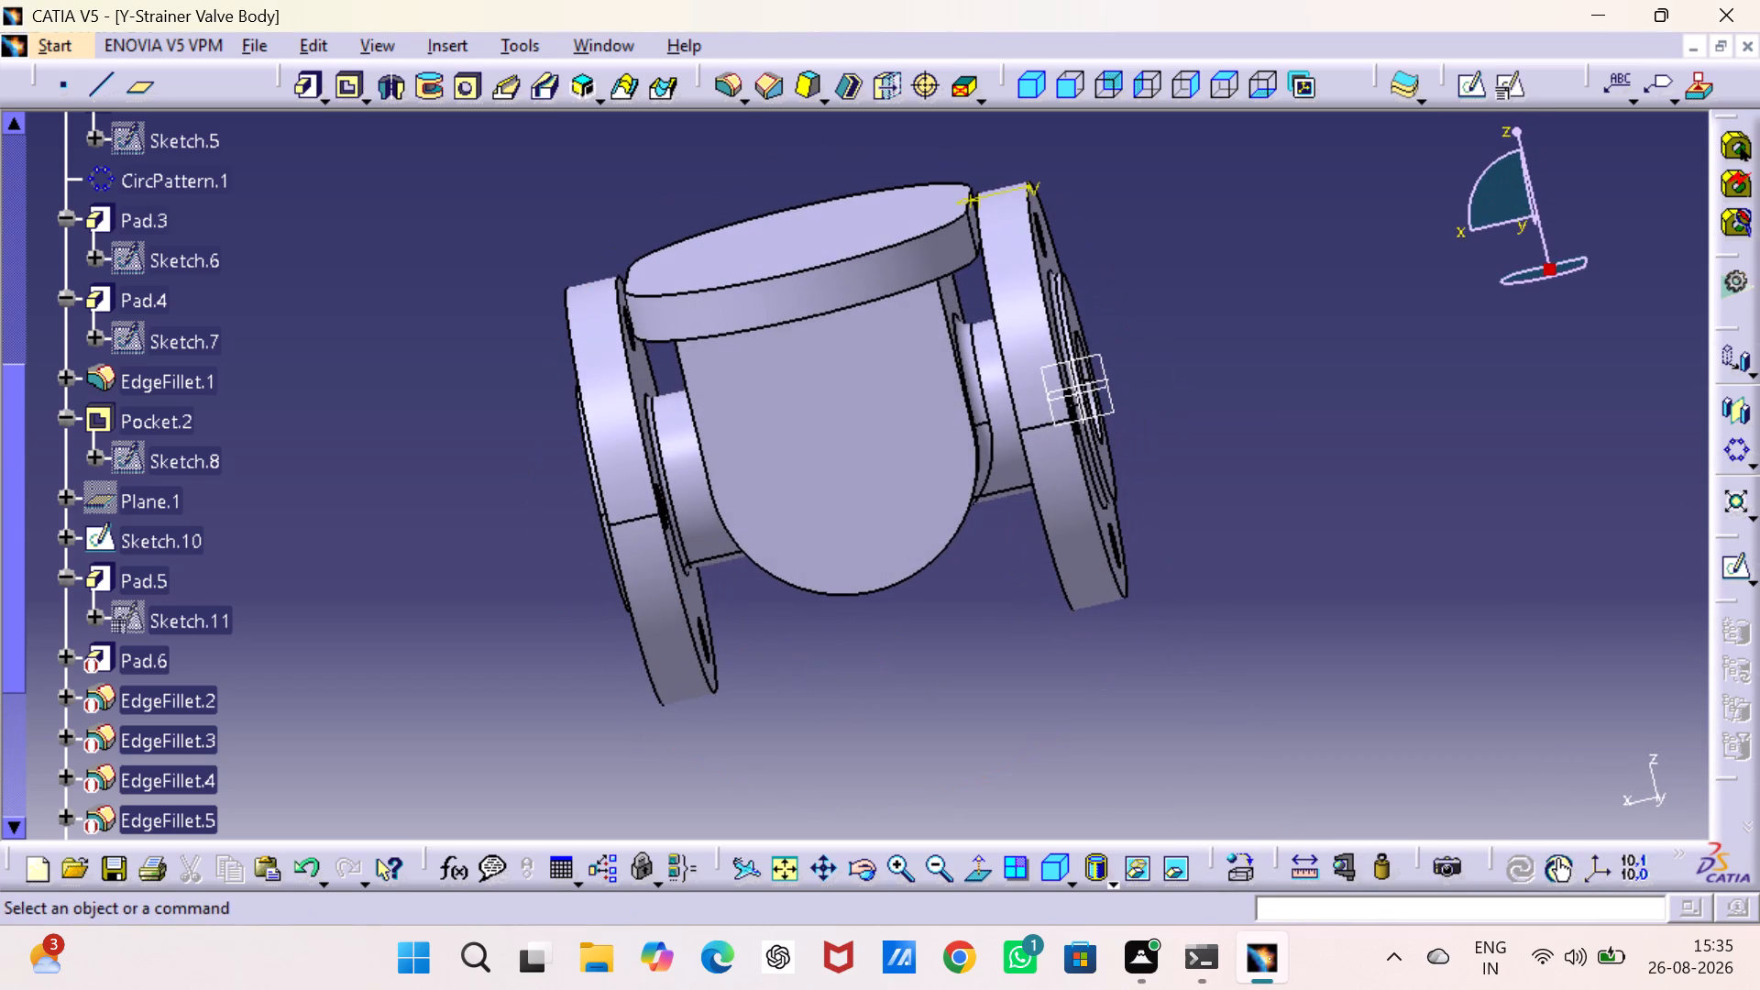
middle_drag(774, 594, 853, 509)
right_drag(774, 594, 853, 508)
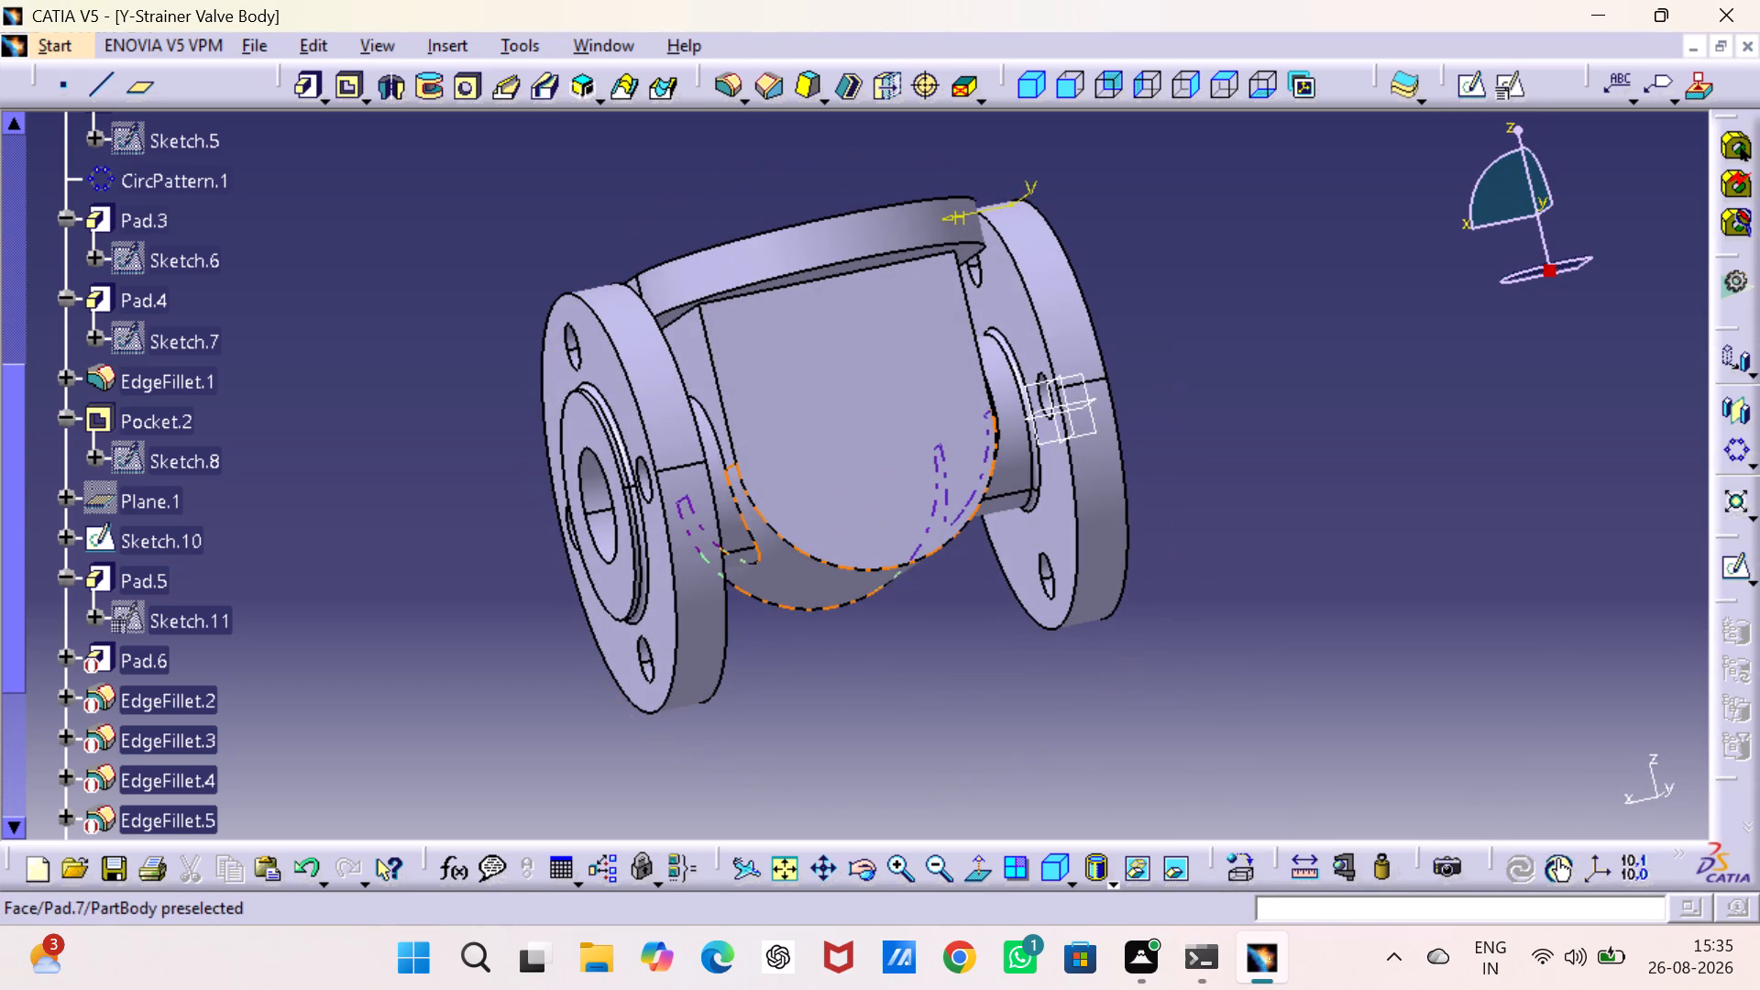
click(726, 84)
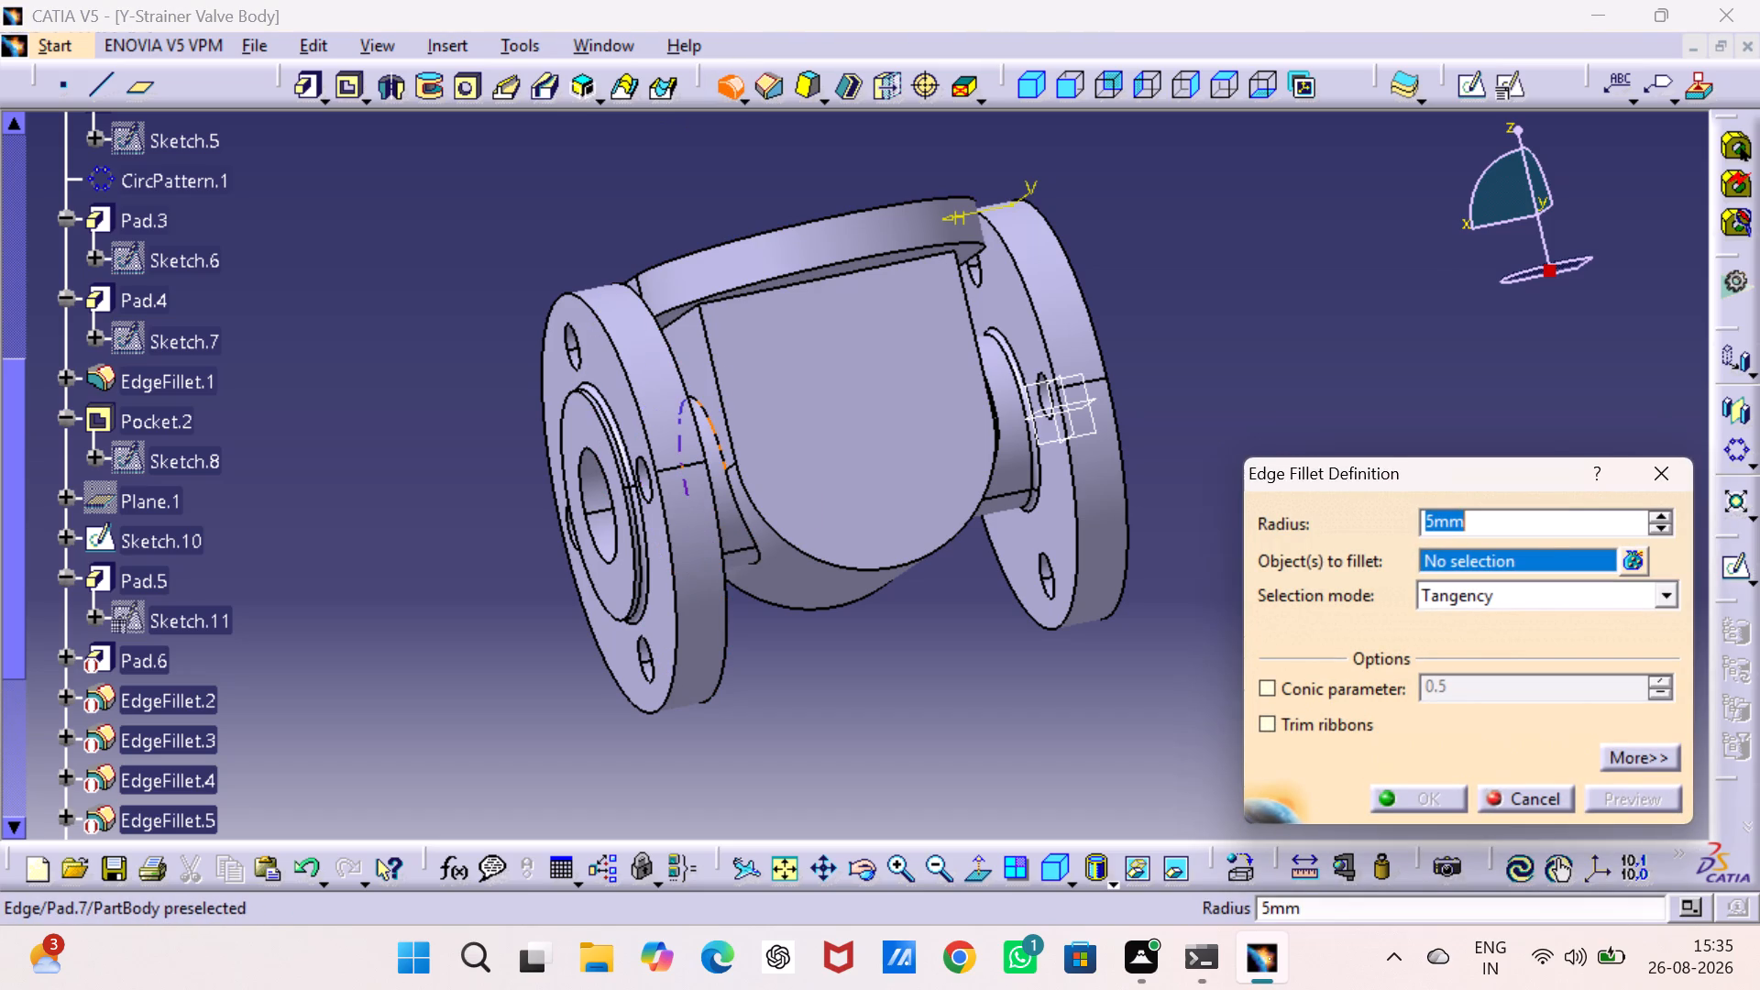
click(720, 461)
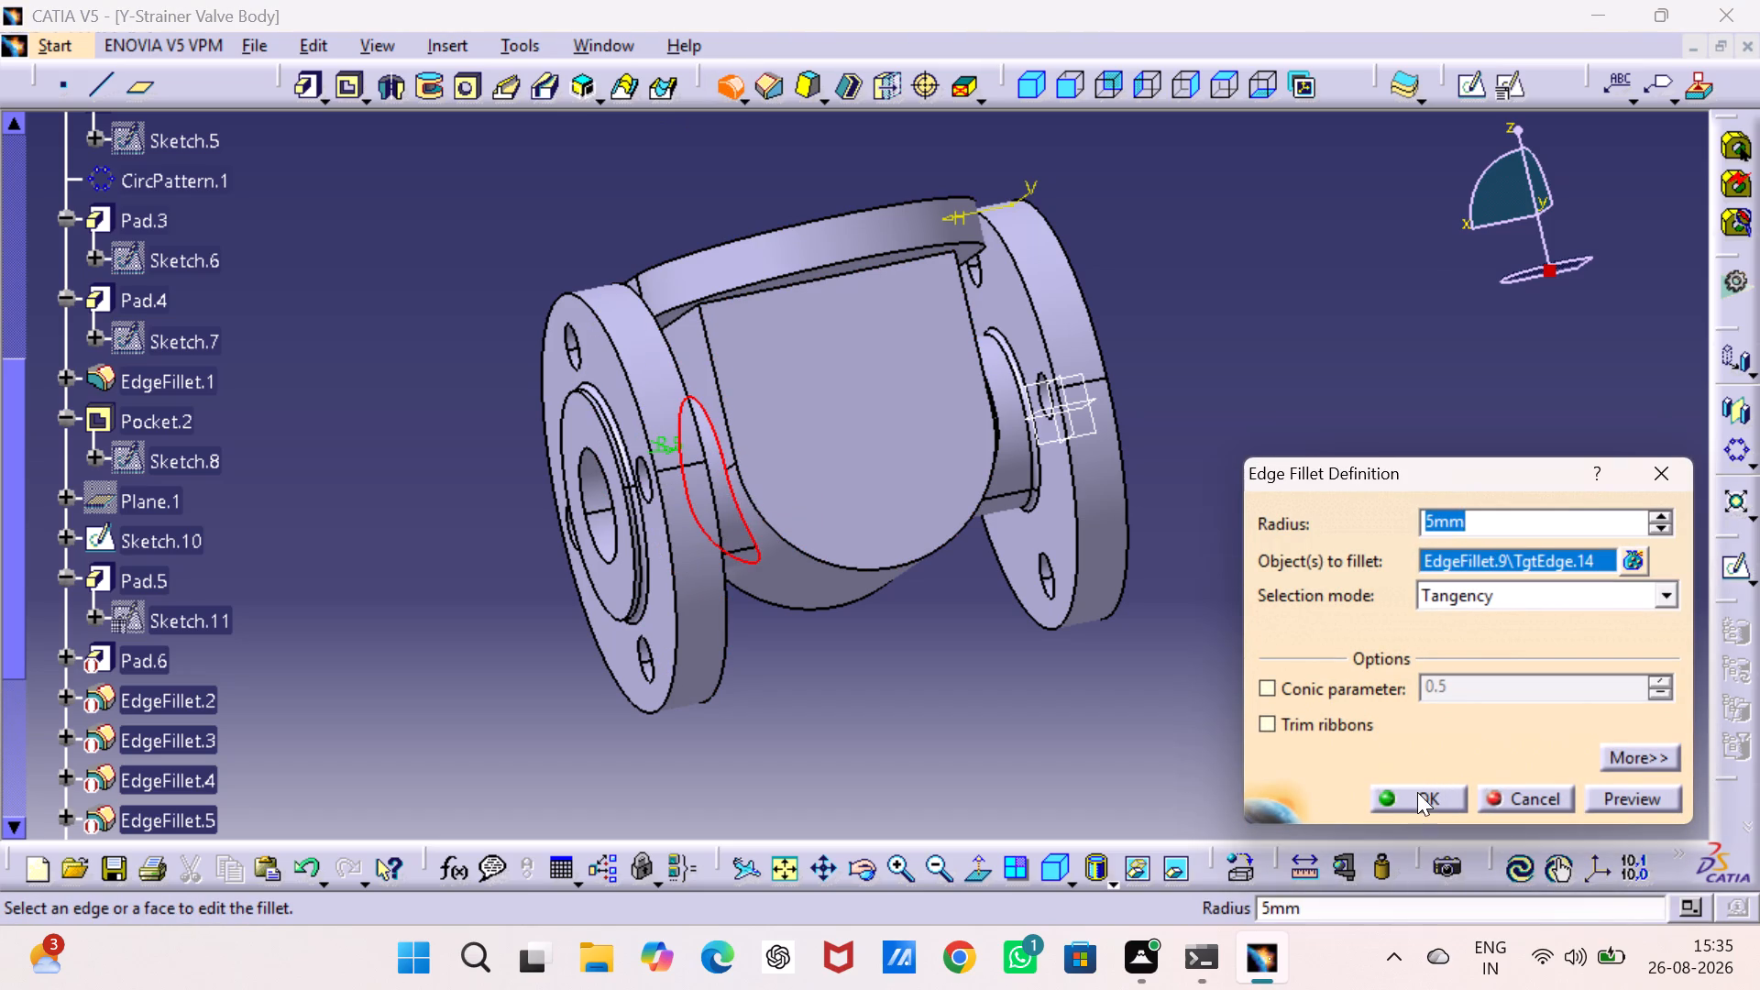
click(1417, 792)
drag(1347, 709, 1348, 699)
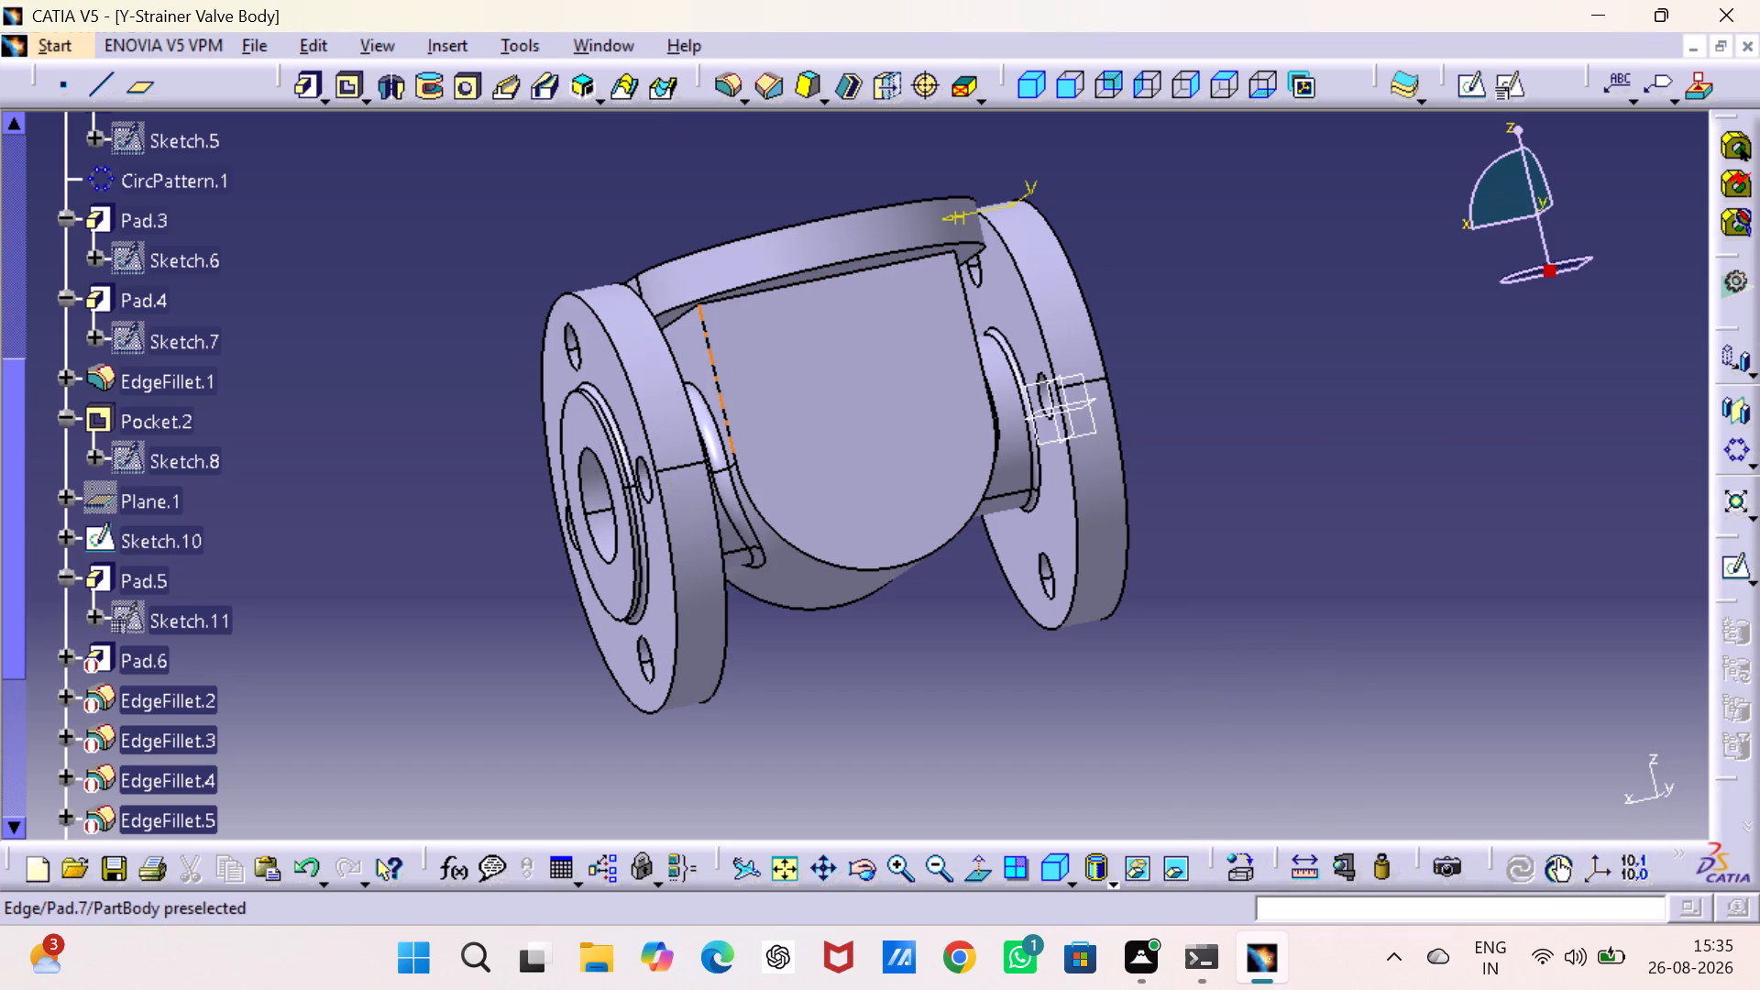
Apply an 18 mm tangency edge fillet along the U-shaped edge of the central body's flat face.
click(703, 339)
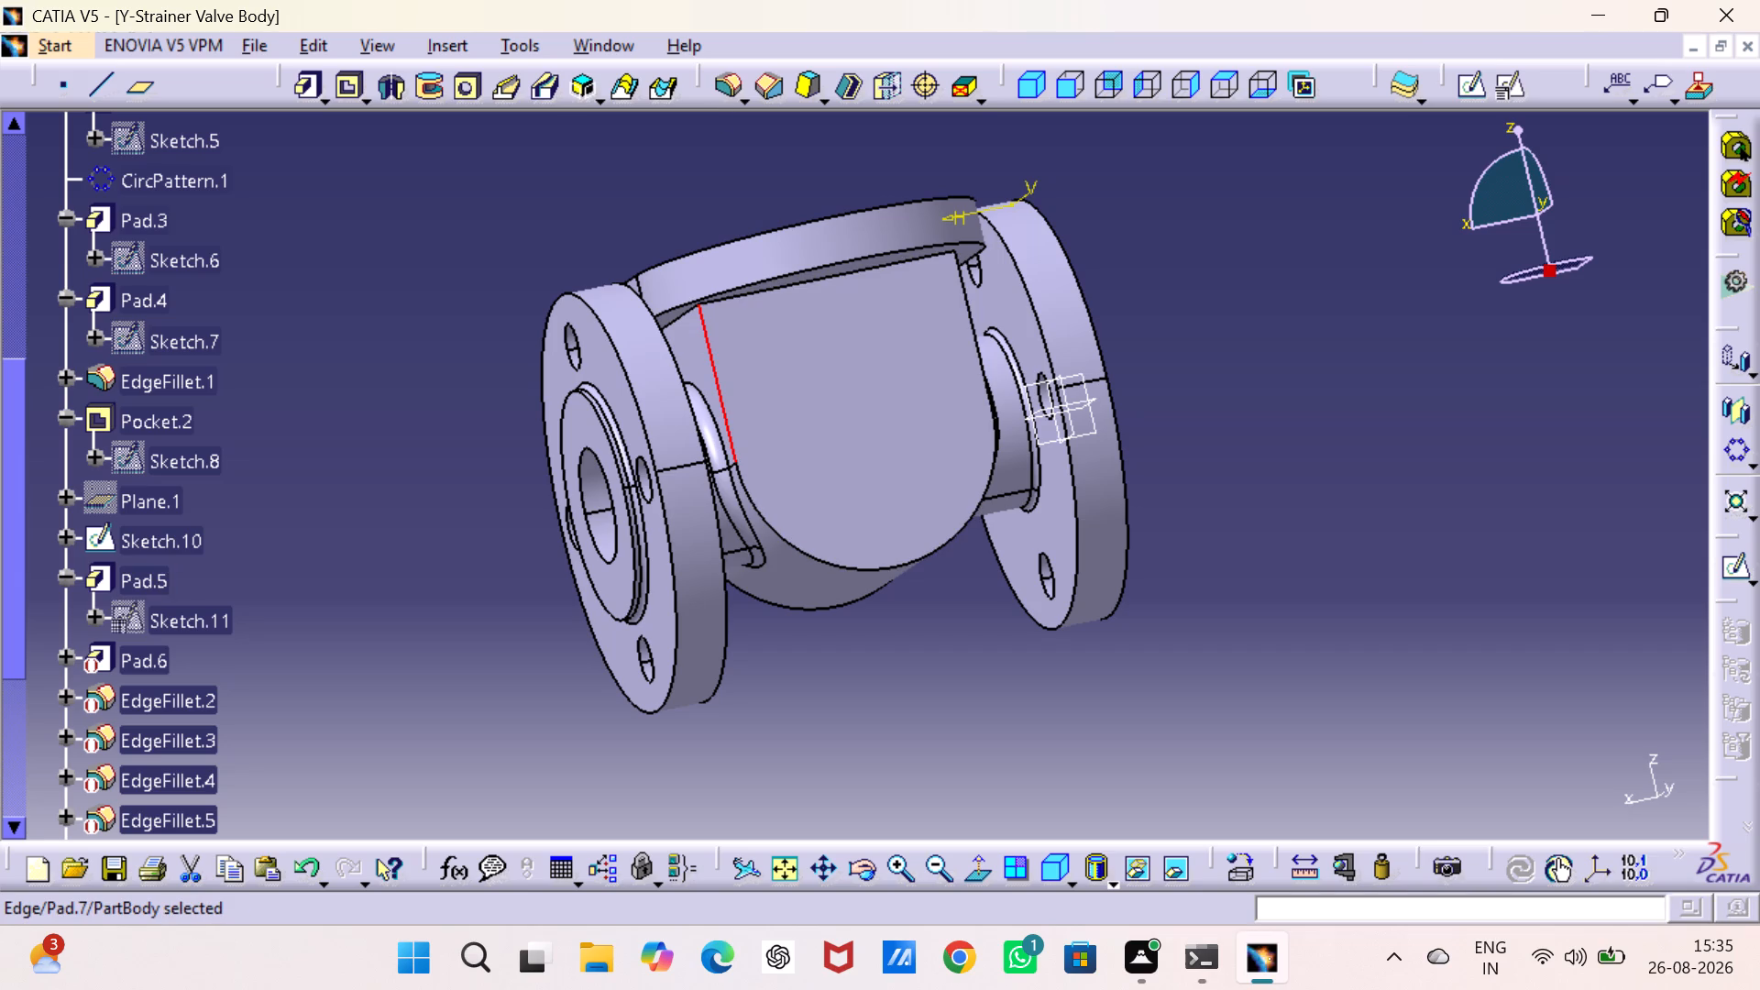
click(722, 84)
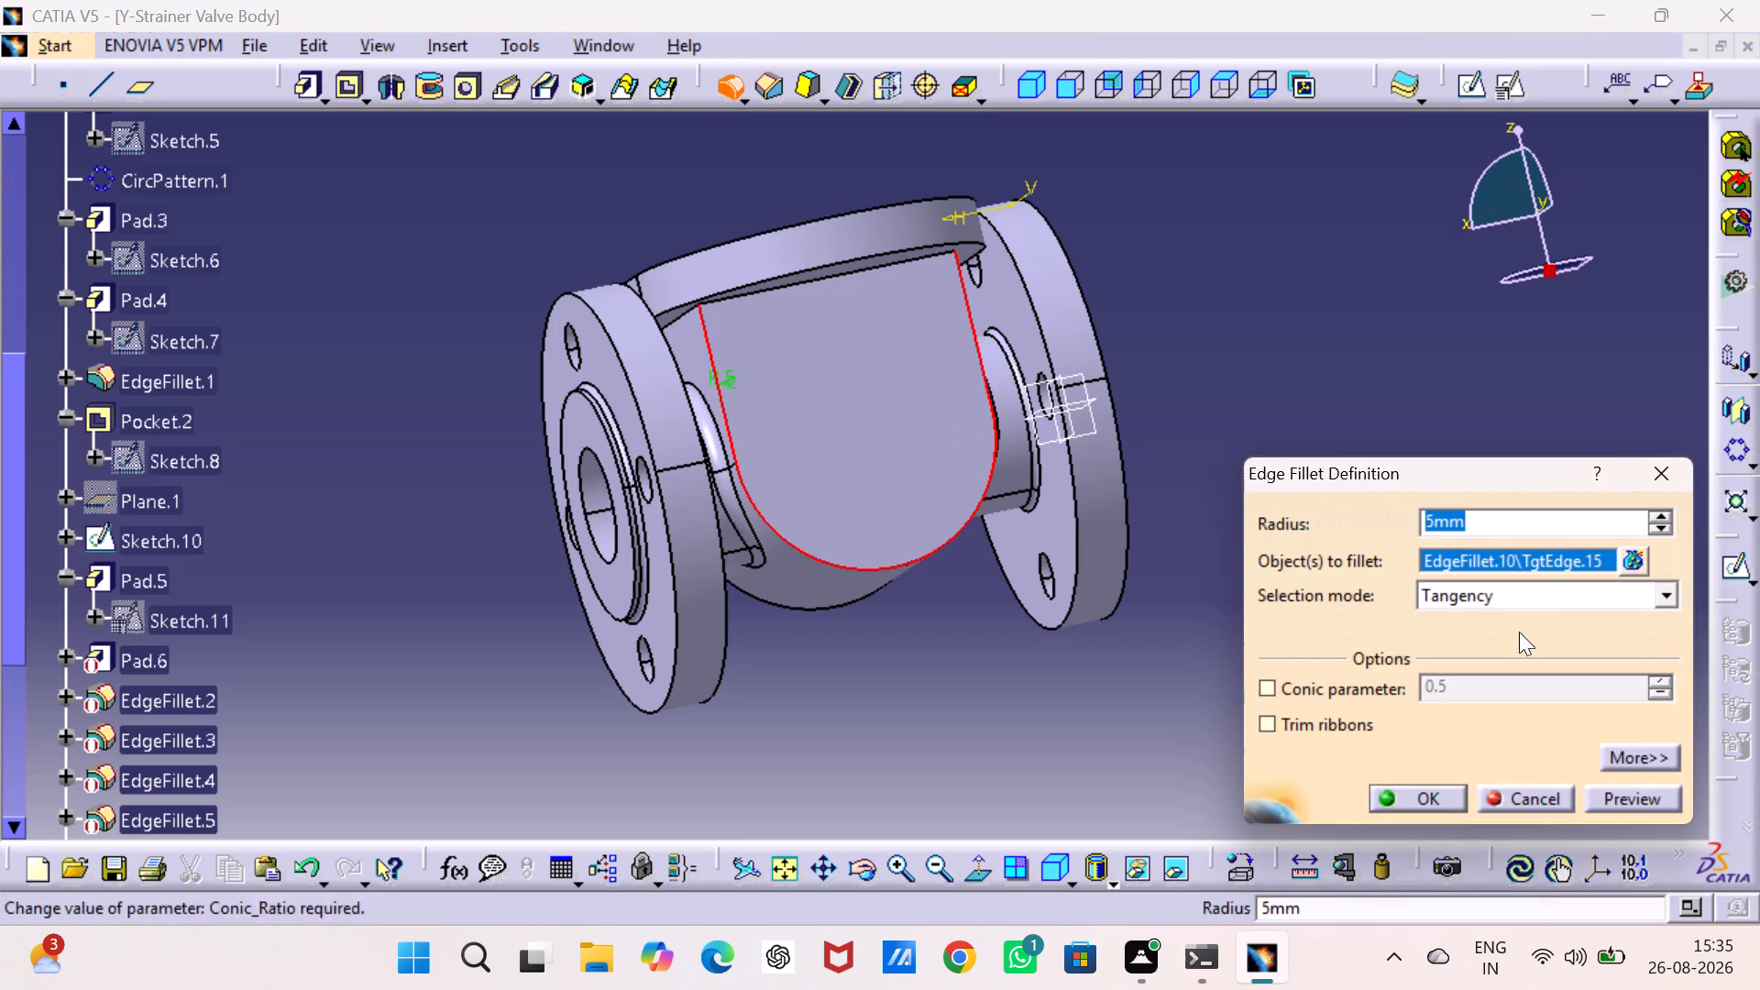
text(18)
key(Return)
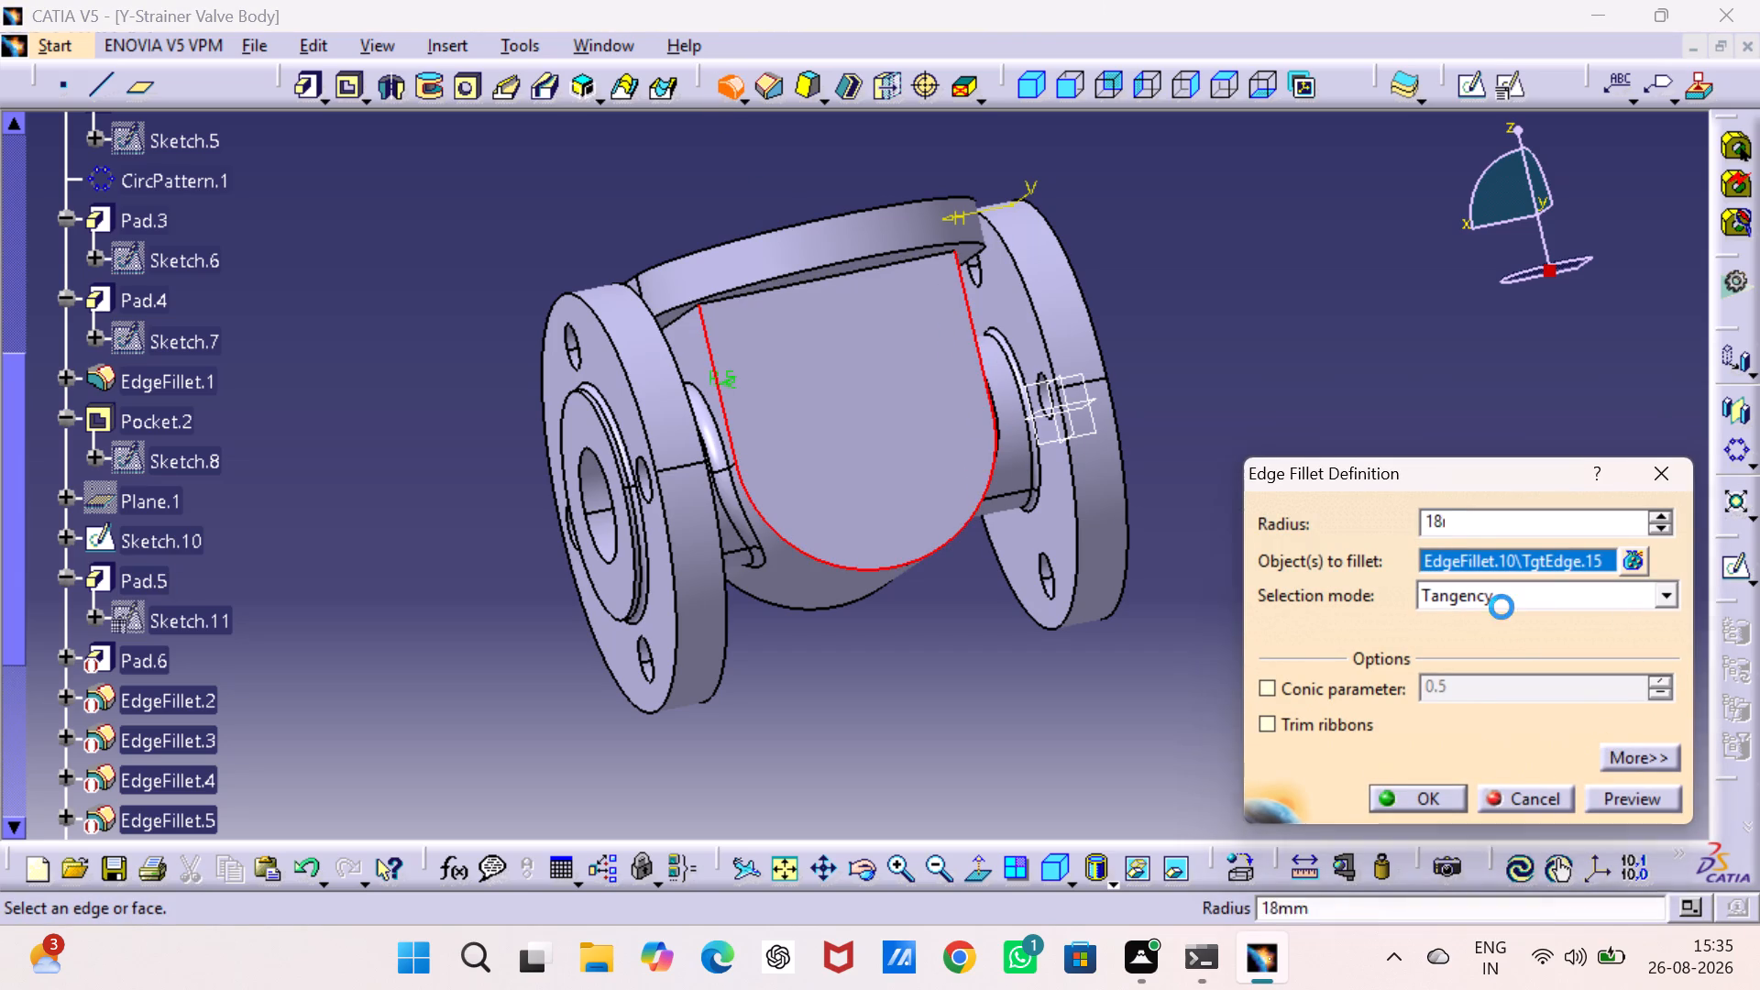
click(1447, 509)
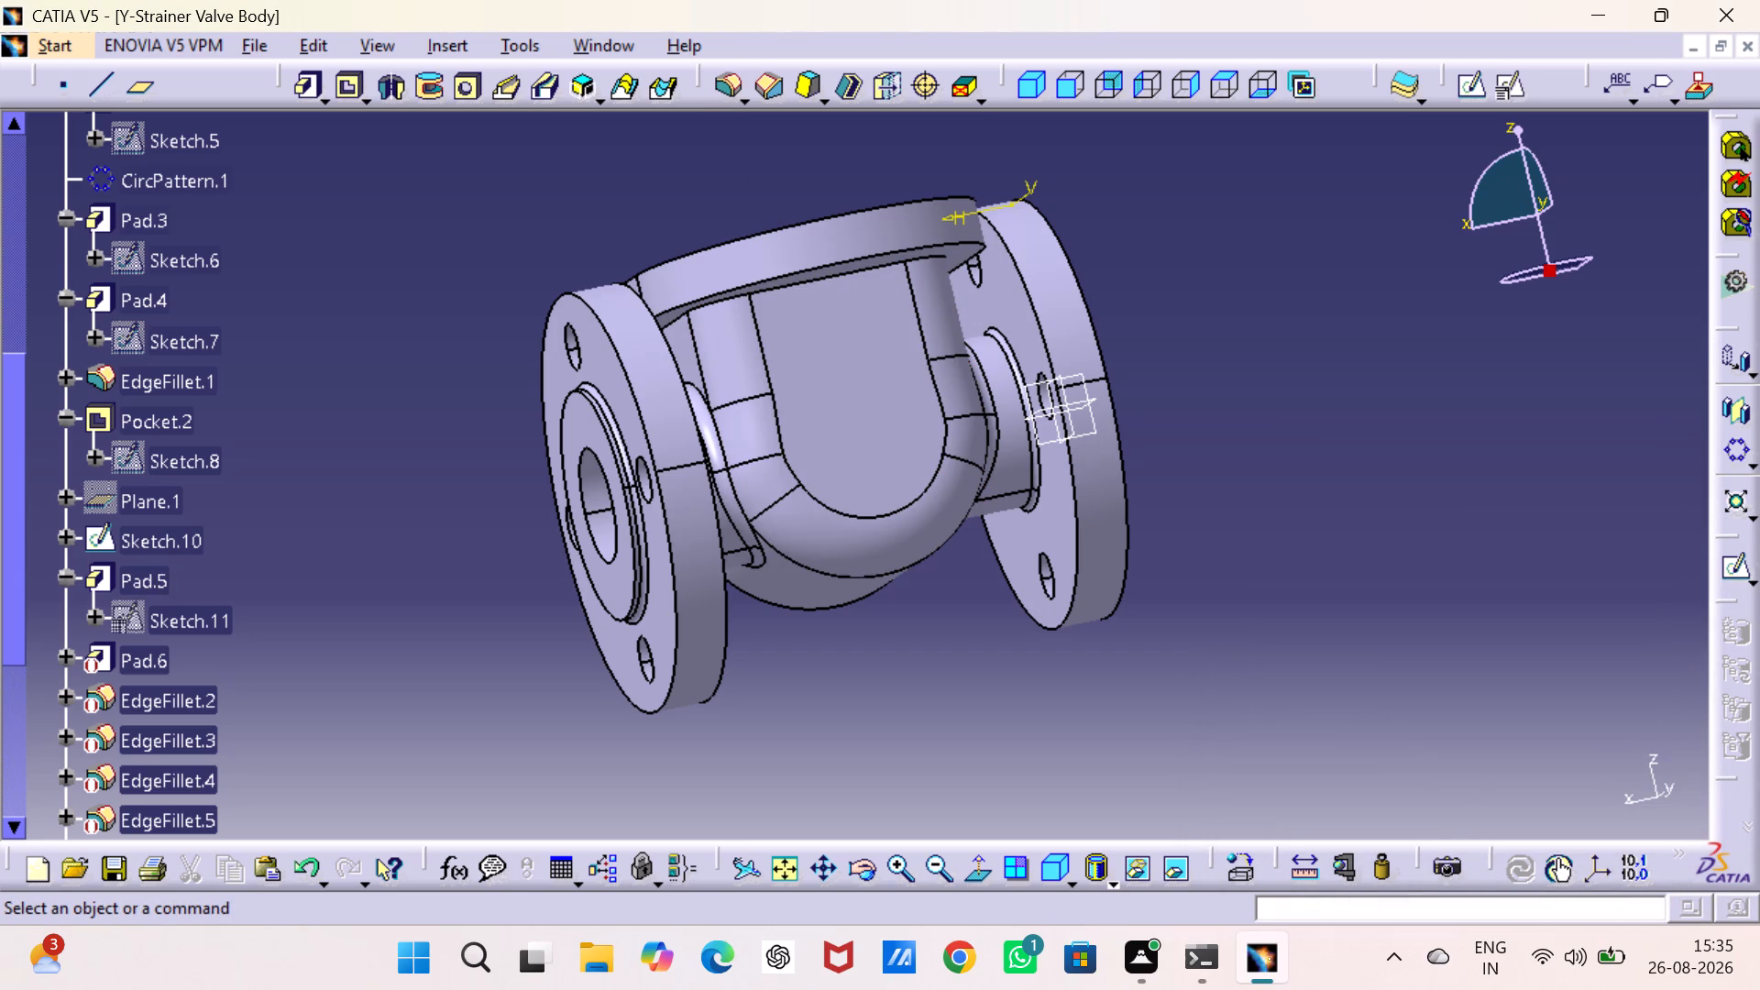
Apply an 18 mm tangency edge fillet along the U-shaped edge of the central body's opposite, still unfilleted flat face.
middle_drag(465, 468, 1142, 507)
right_drag(465, 468, 1142, 507)
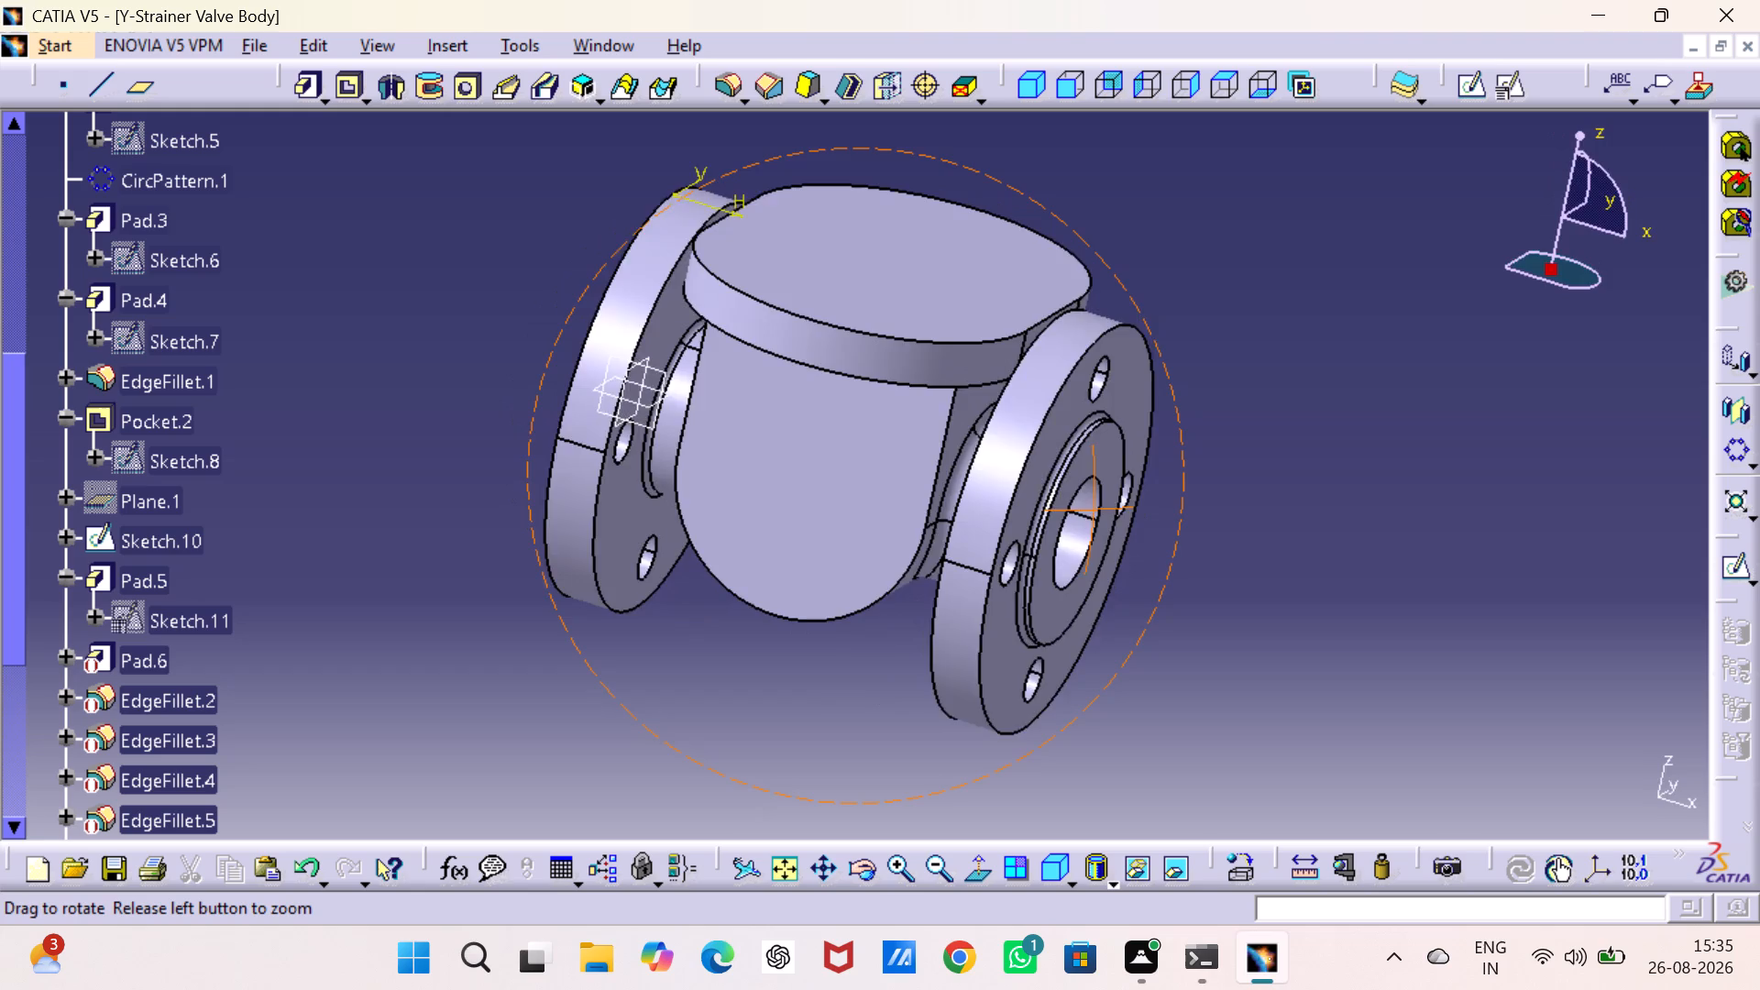
middle_drag(1142, 507, 1110, 436)
right_drag(1142, 507, 1109, 436)
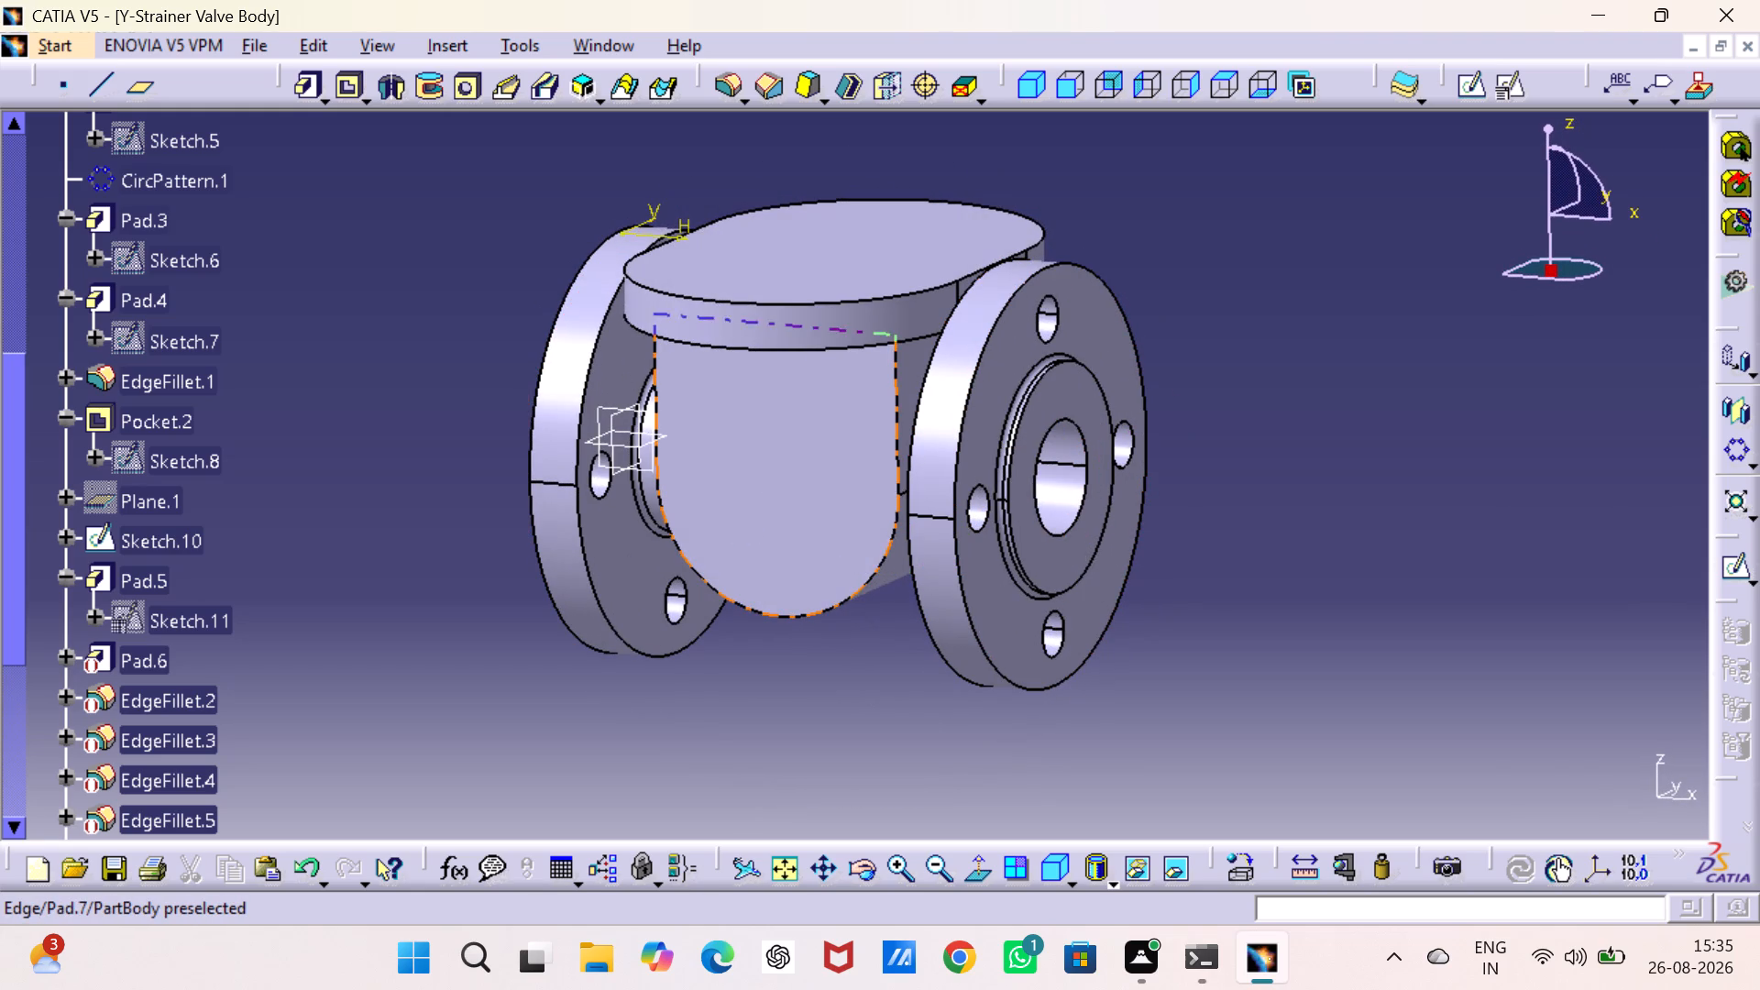
click(898, 407)
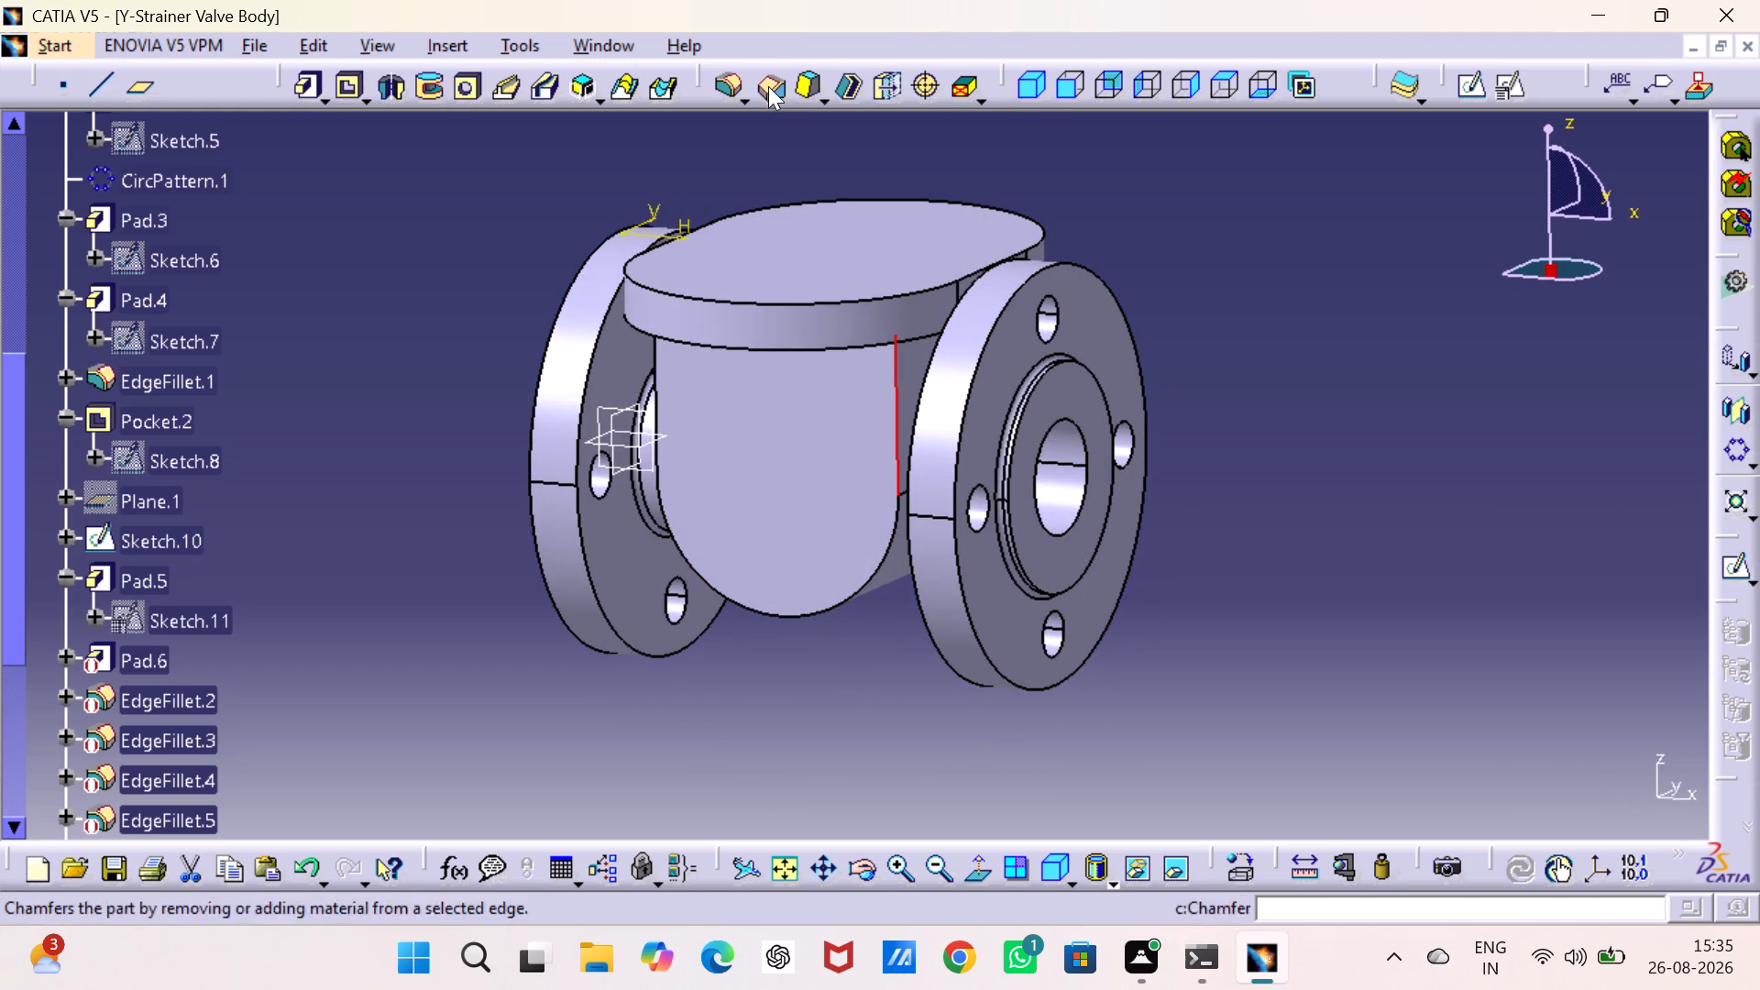
click(728, 82)
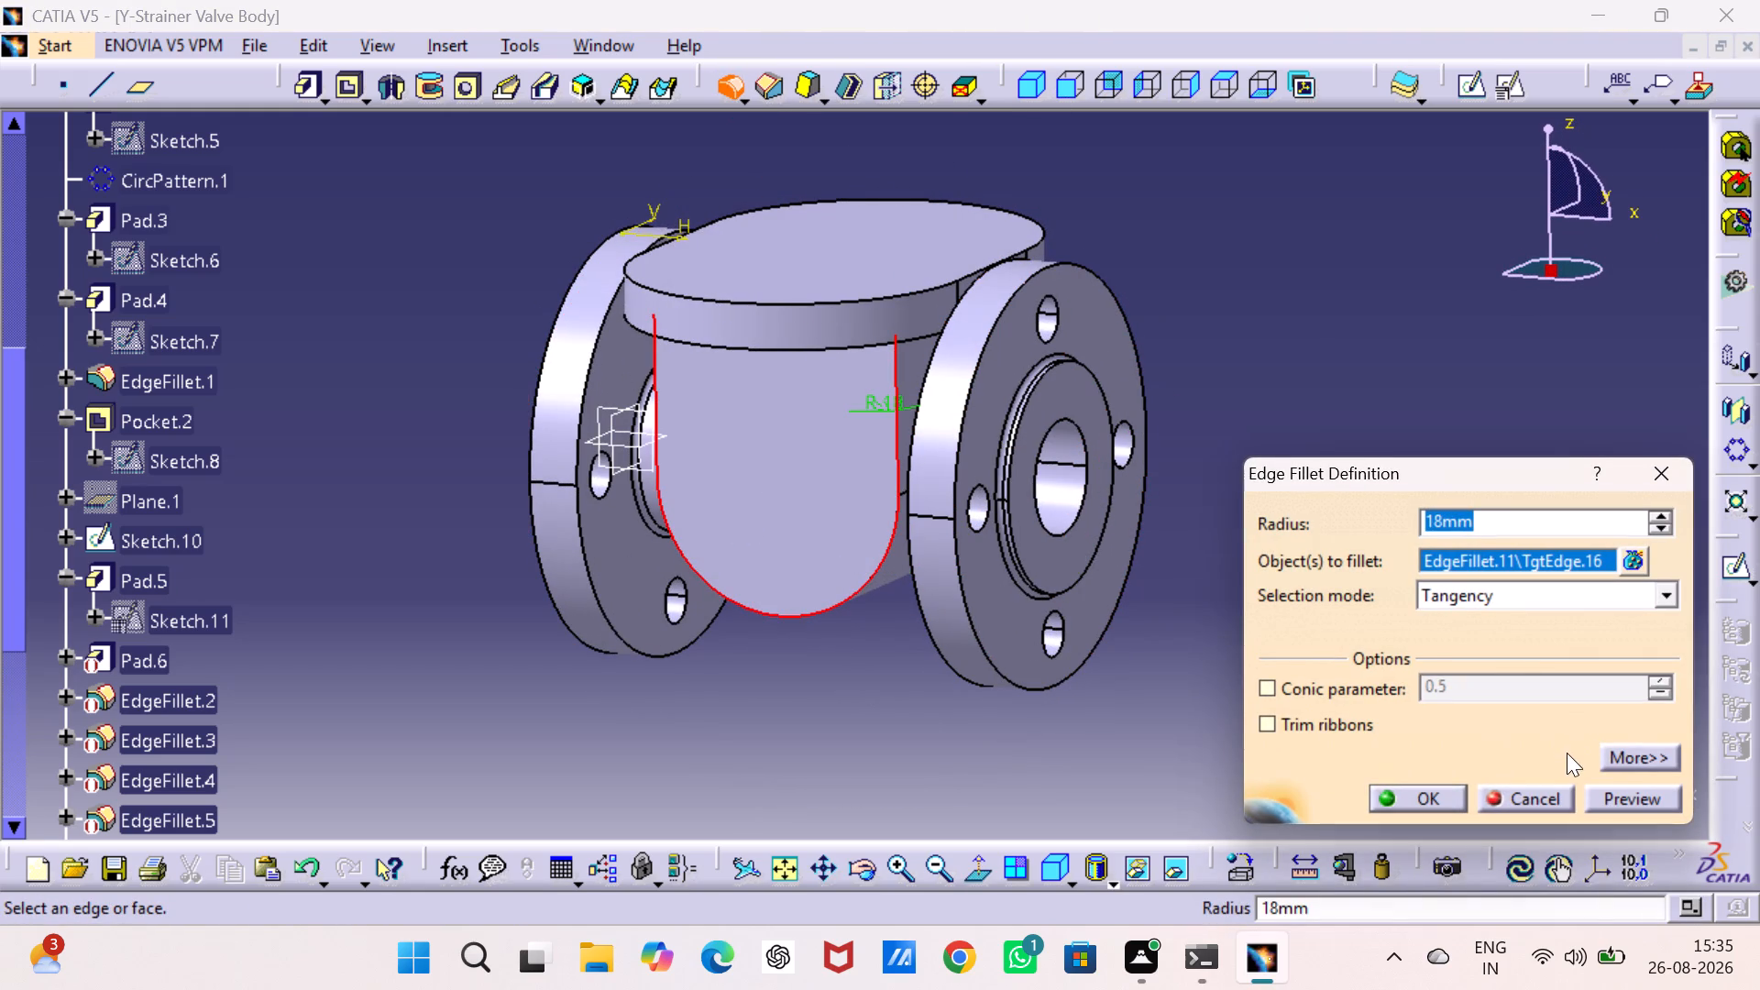
click(1634, 802)
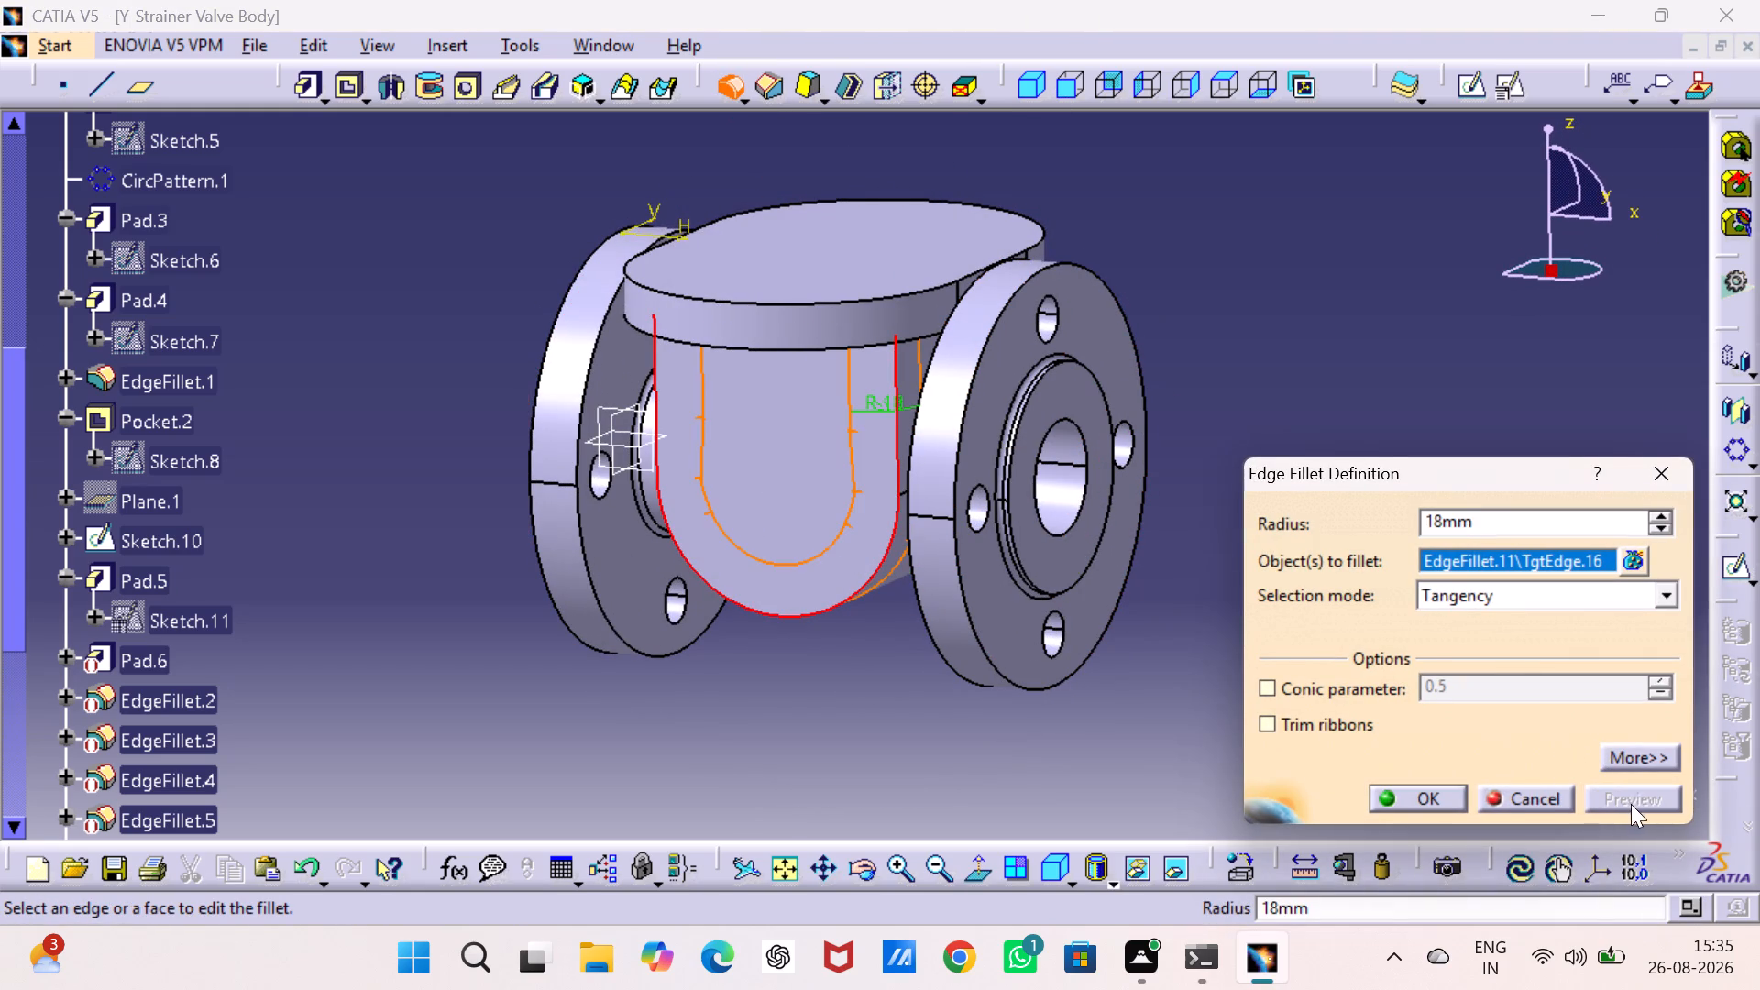
click(1444, 788)
click(1340, 703)
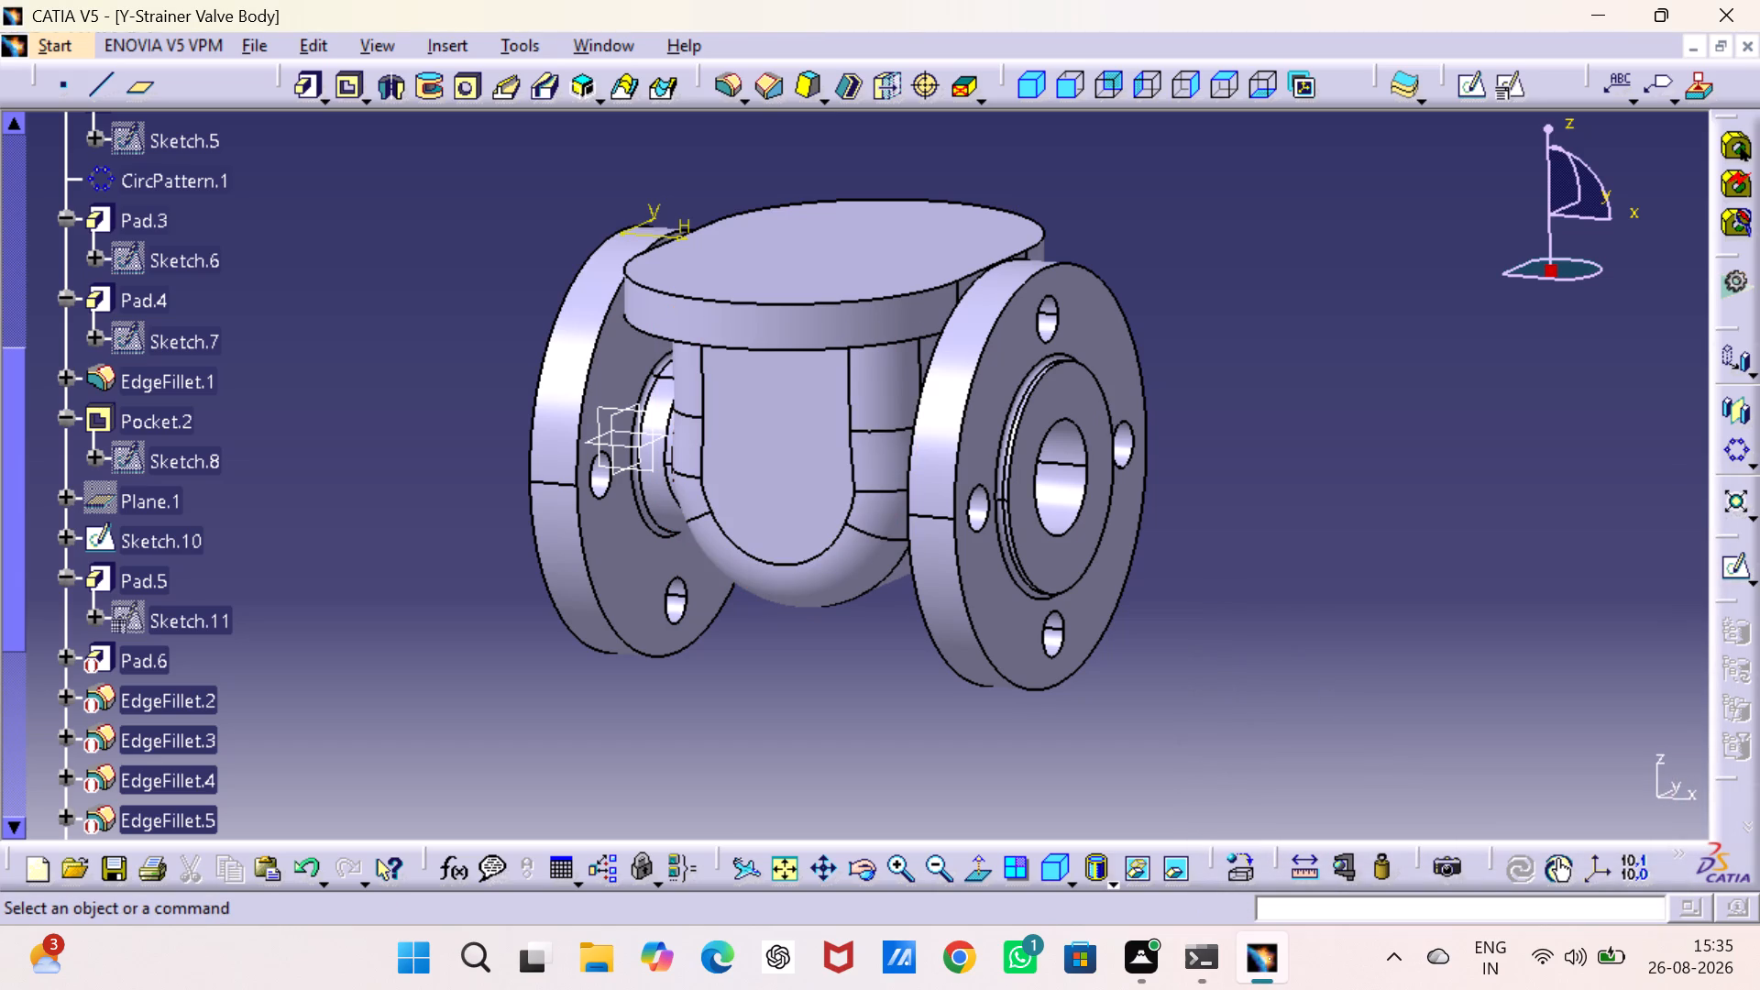
Sketch a lengthwise elongated hole on the top pad's upper face, about 90 mm between centres with about 28 mm end radius.
middle_drag(705, 669, 819, 712)
right_drag(706, 668, 820, 715)
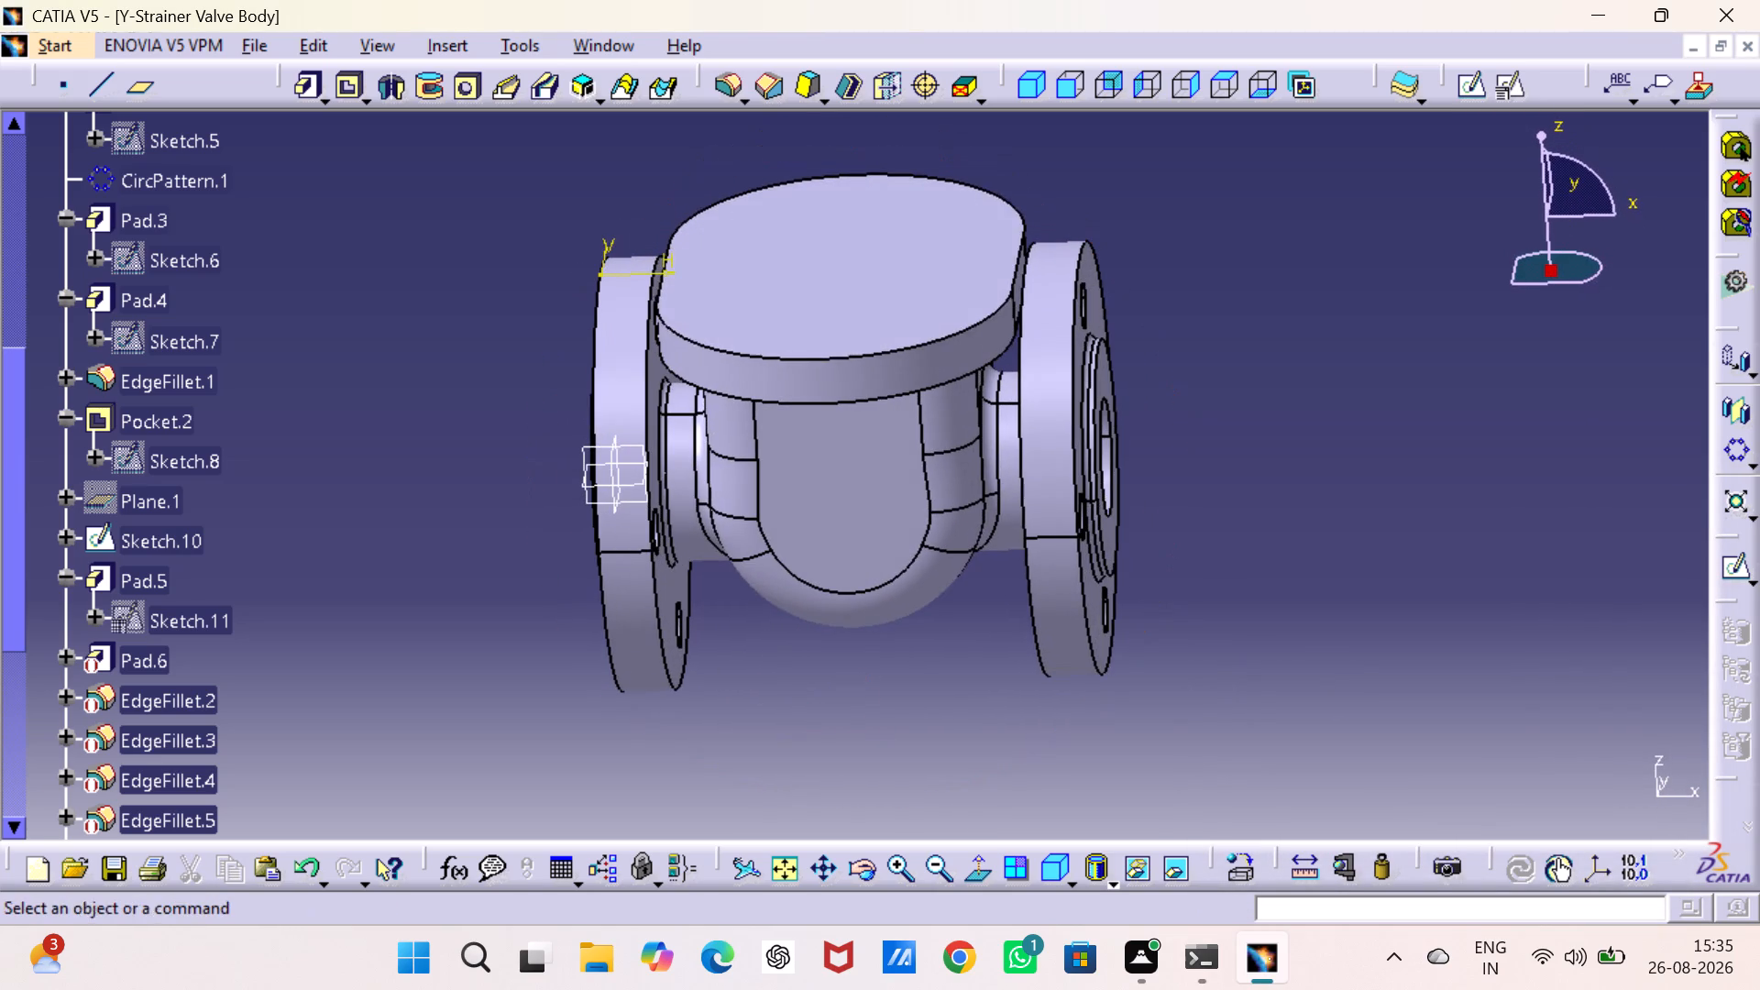
click(868, 252)
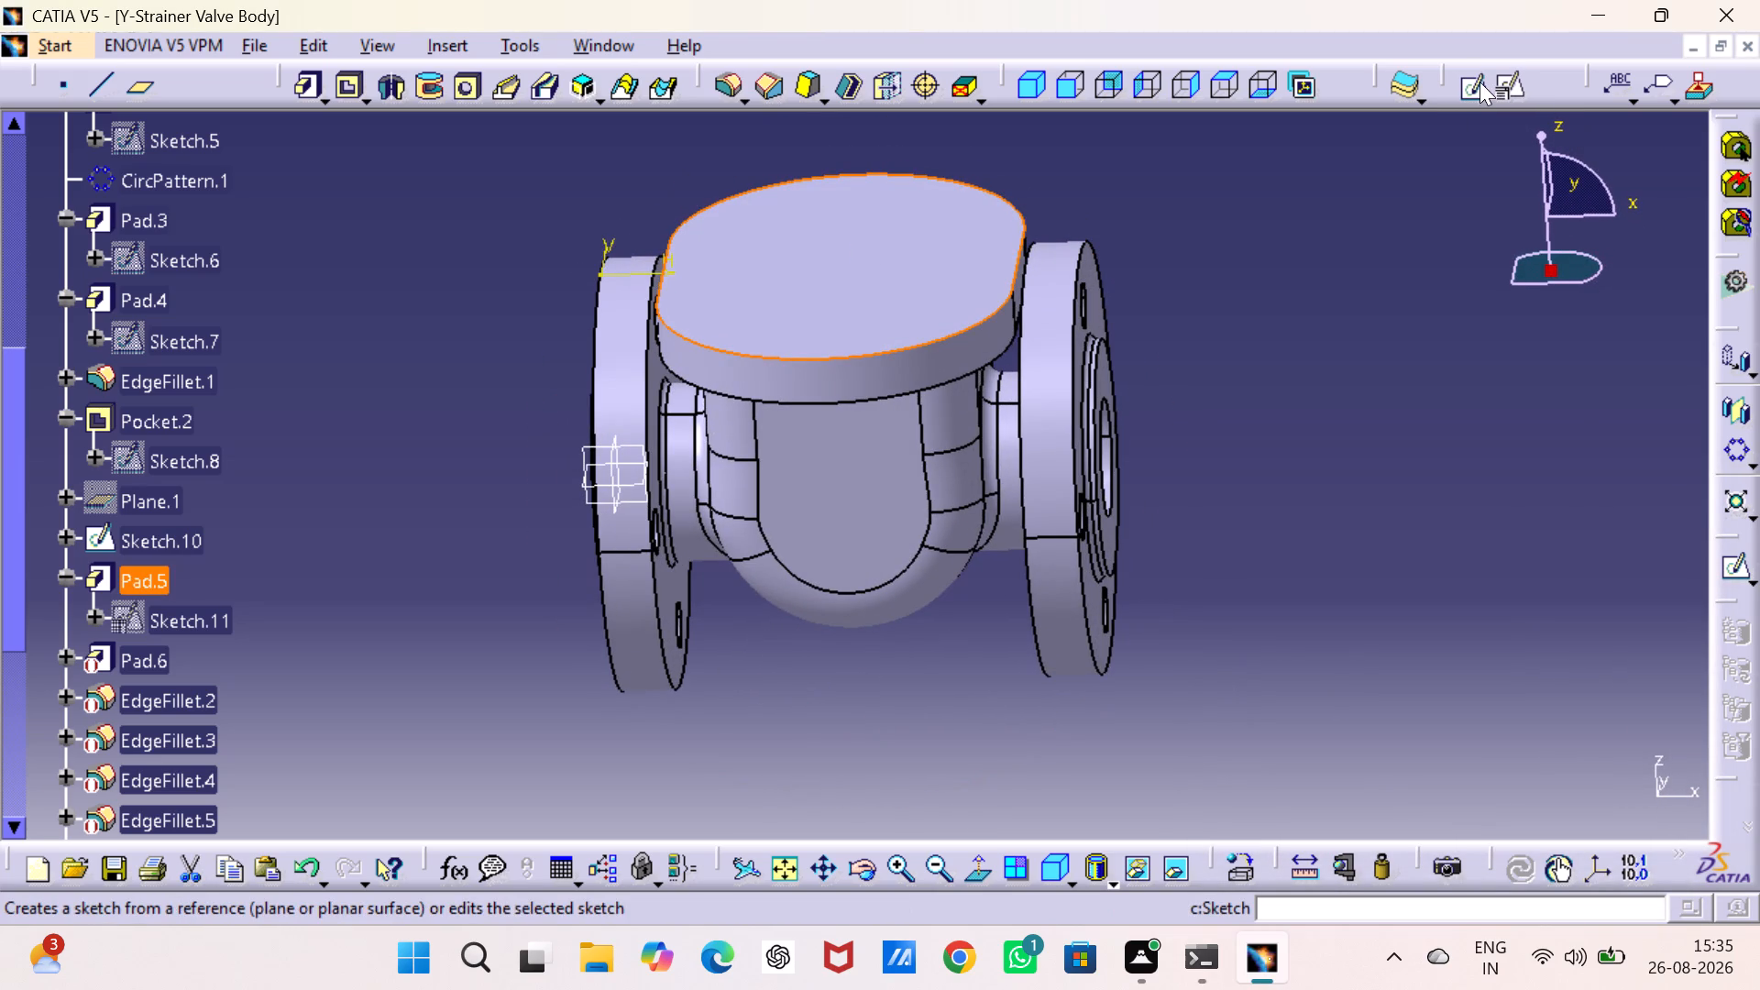
click(1473, 81)
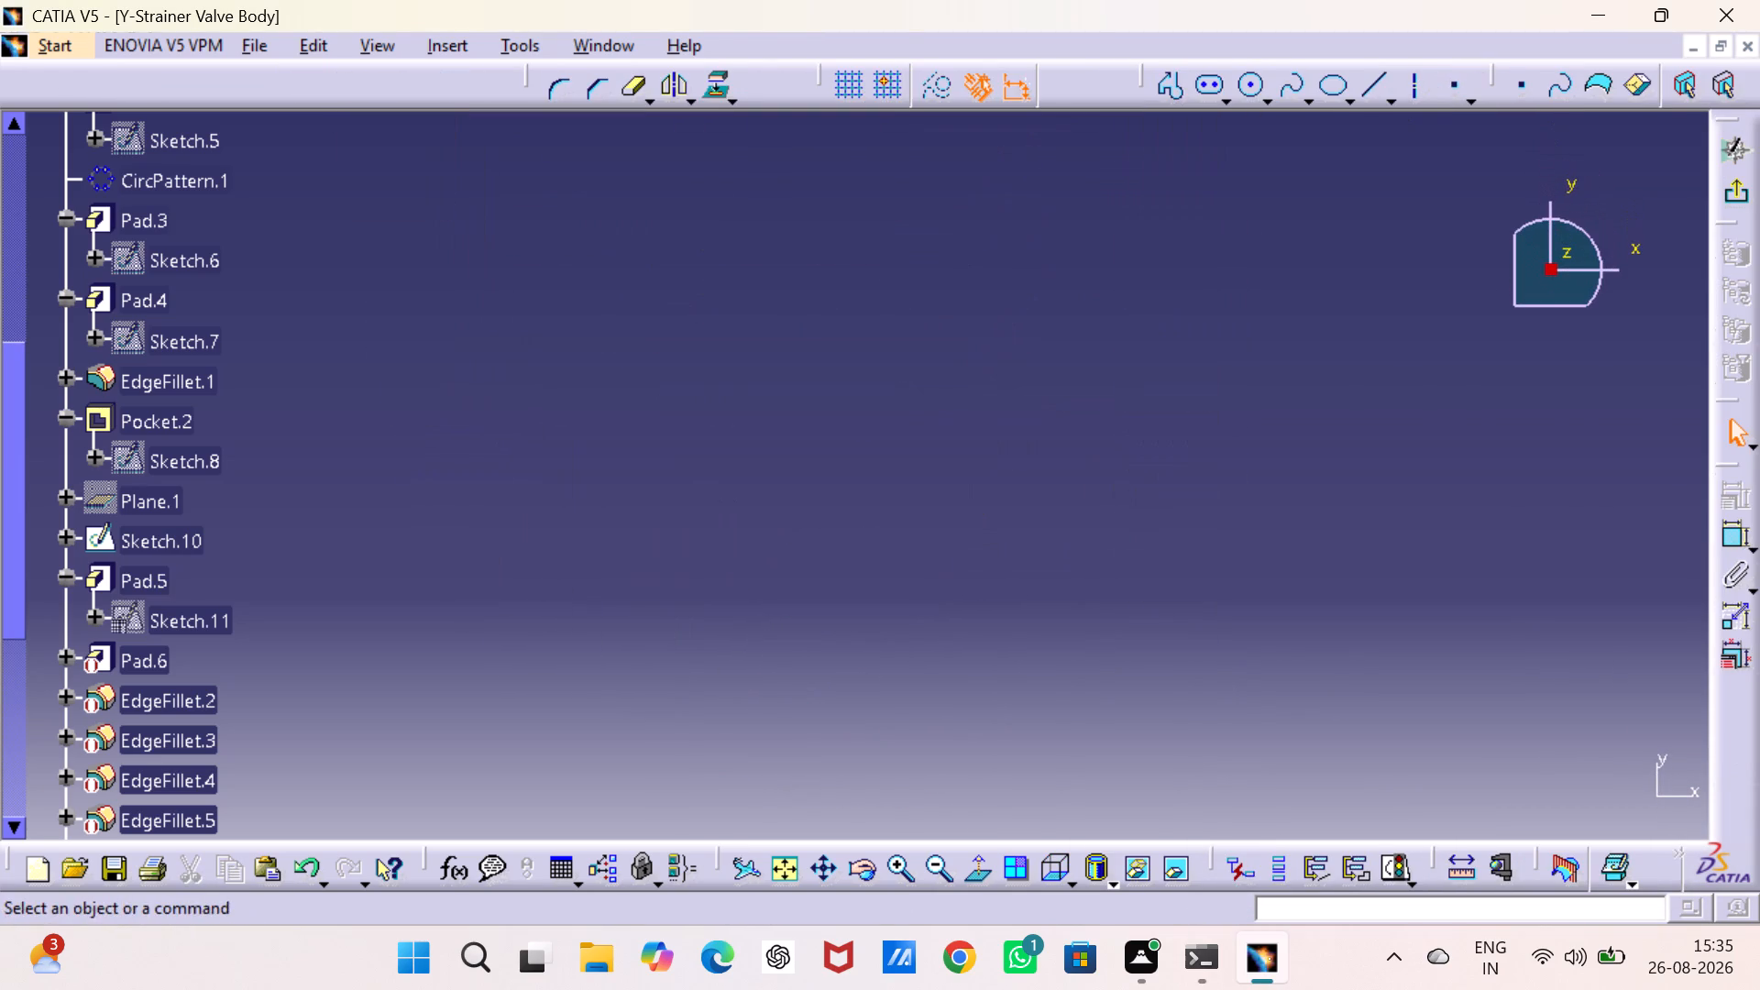
click(779, 868)
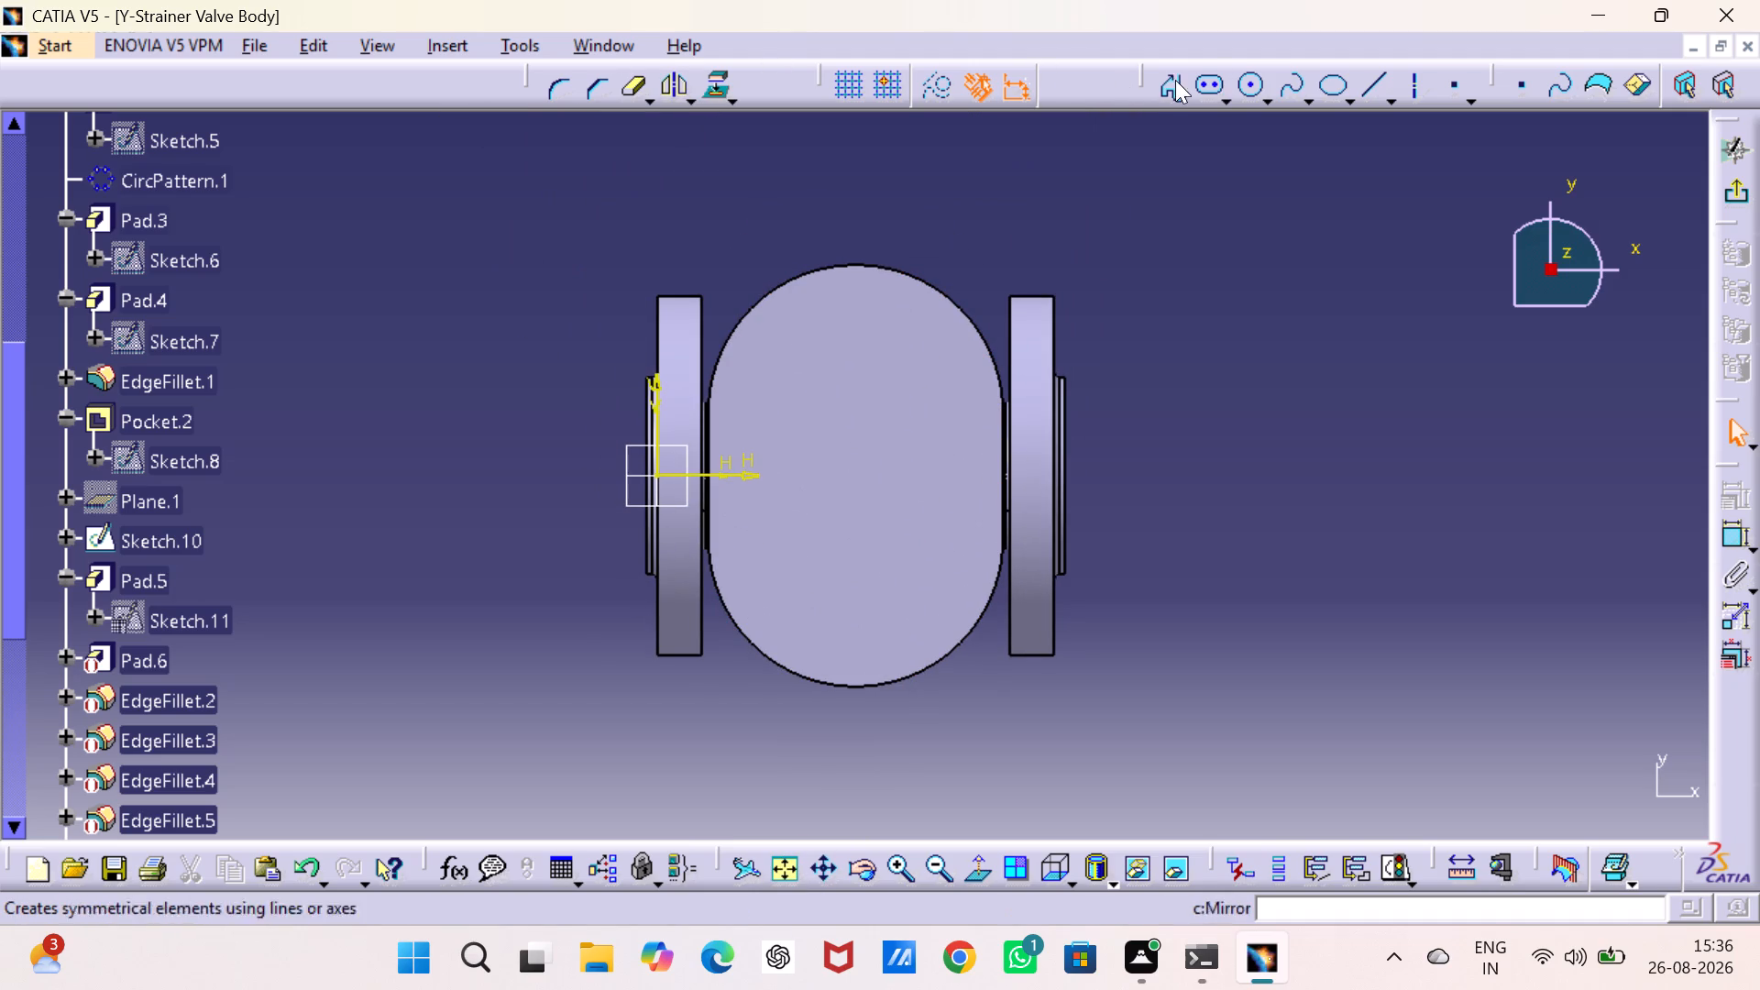
click(1208, 84)
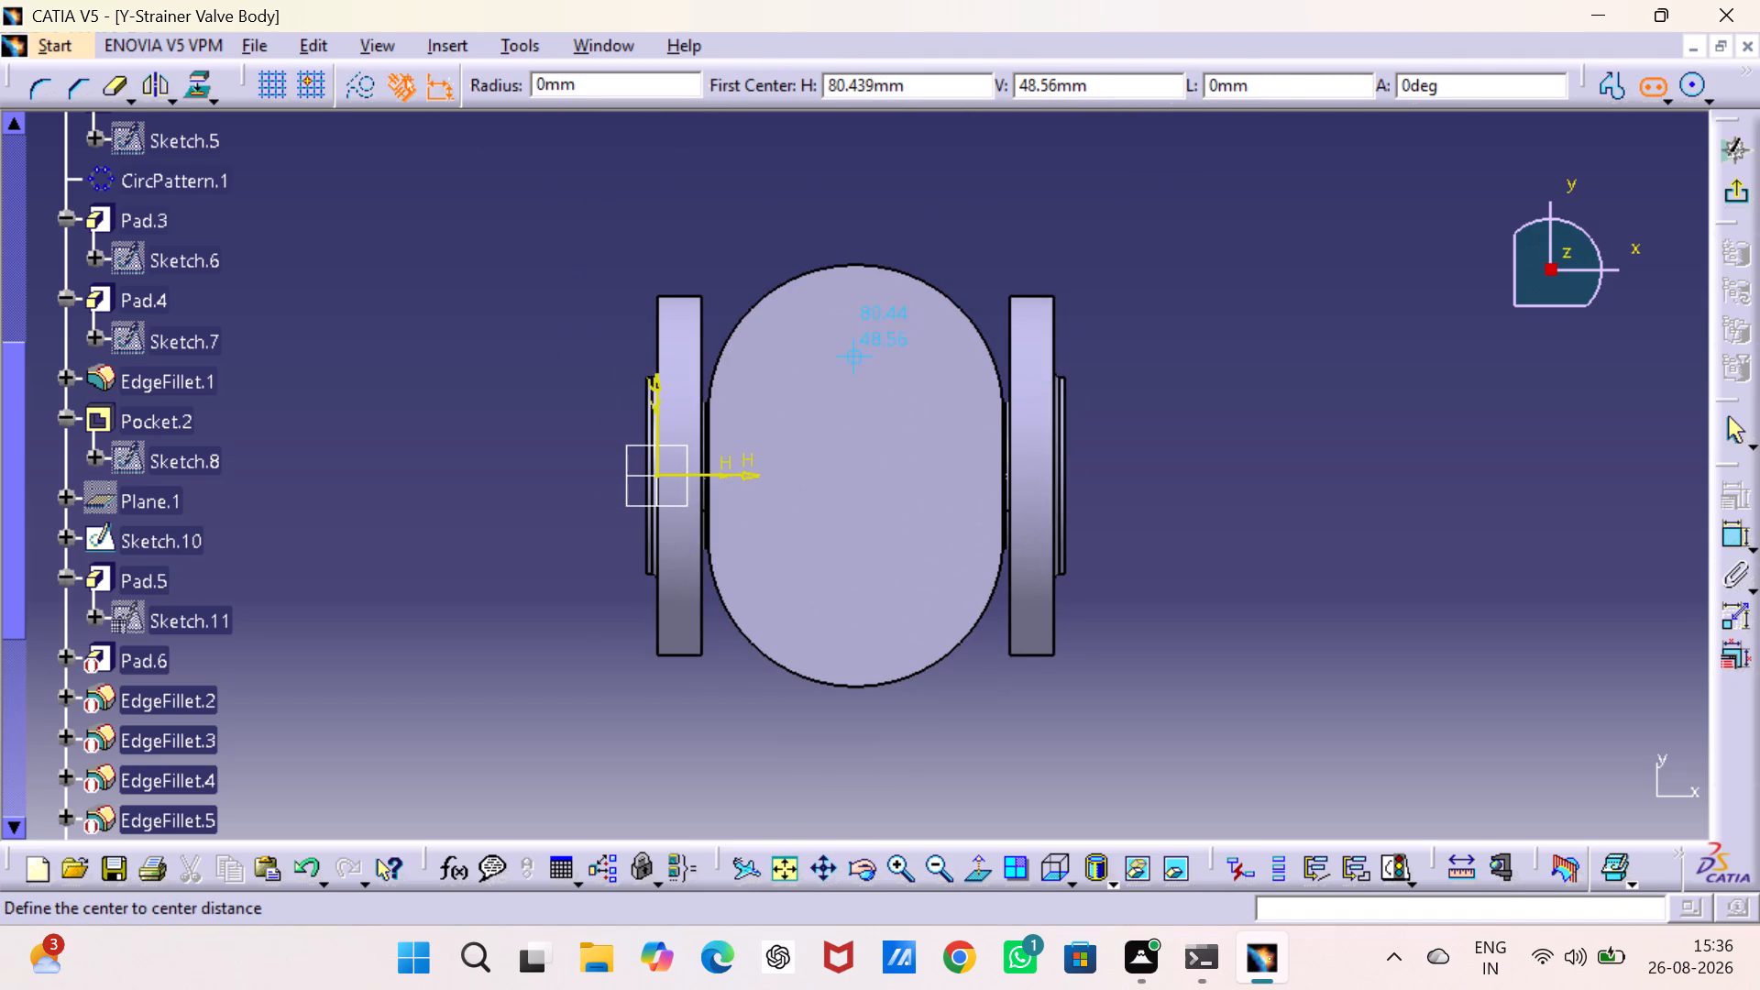
click(853, 356)
click(853, 577)
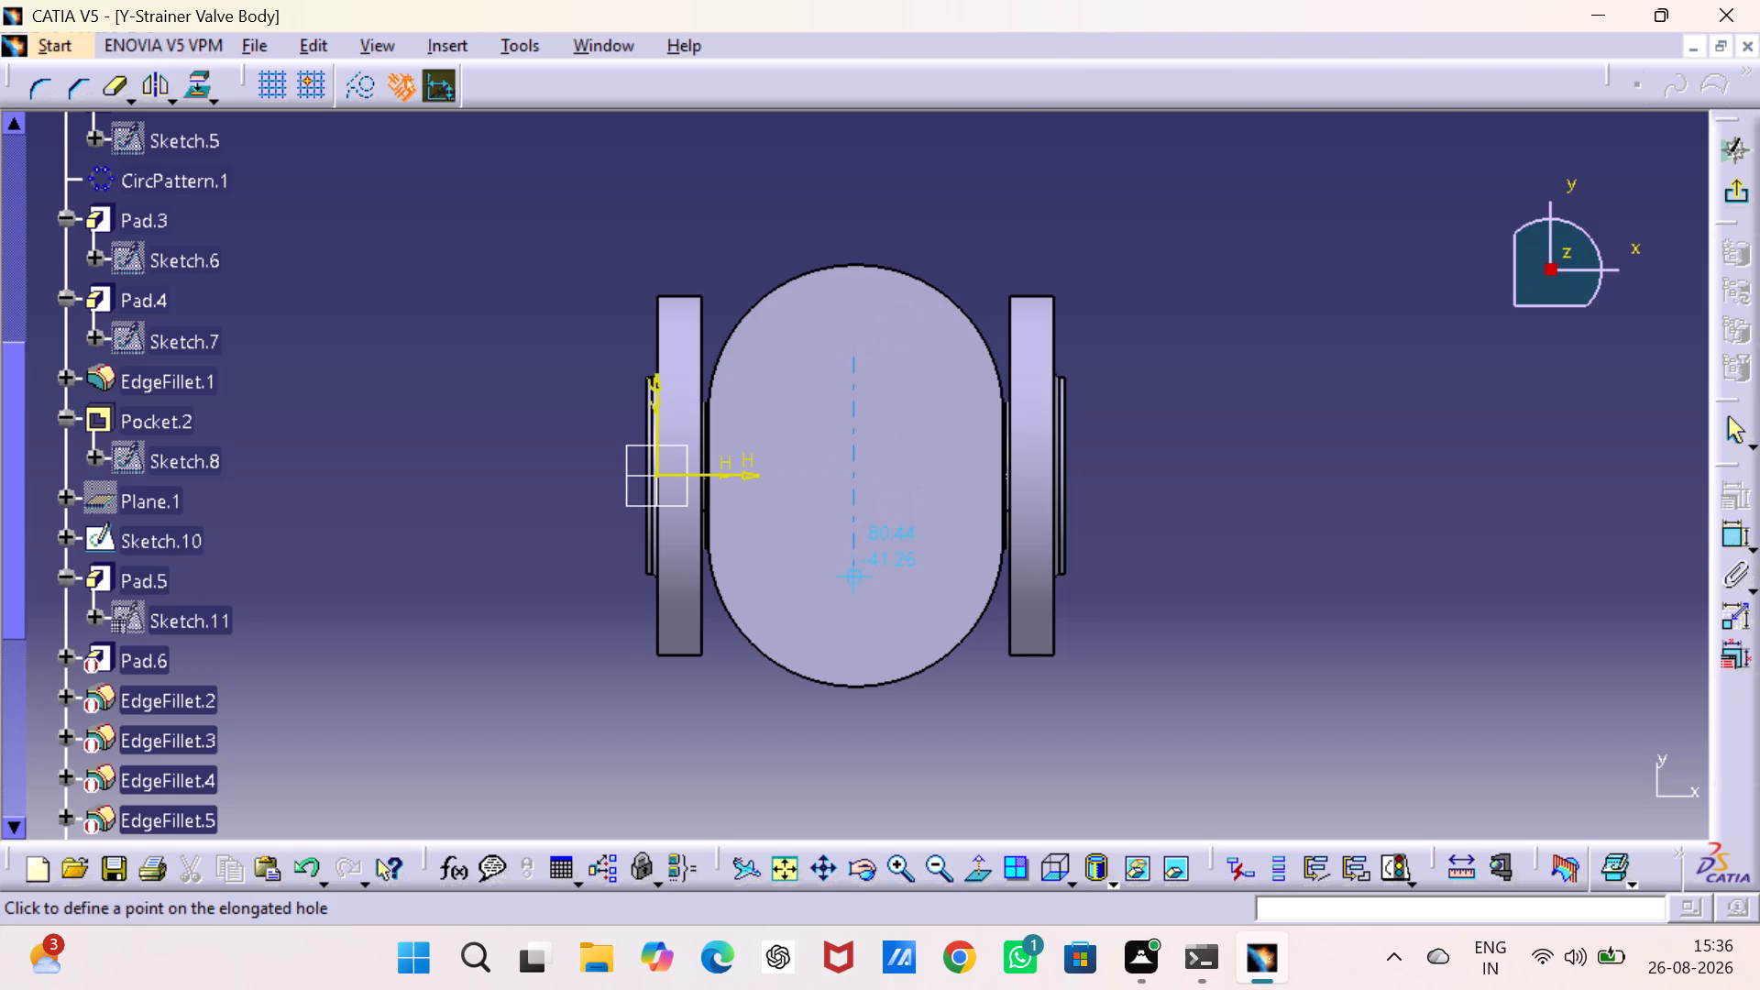
click(903, 620)
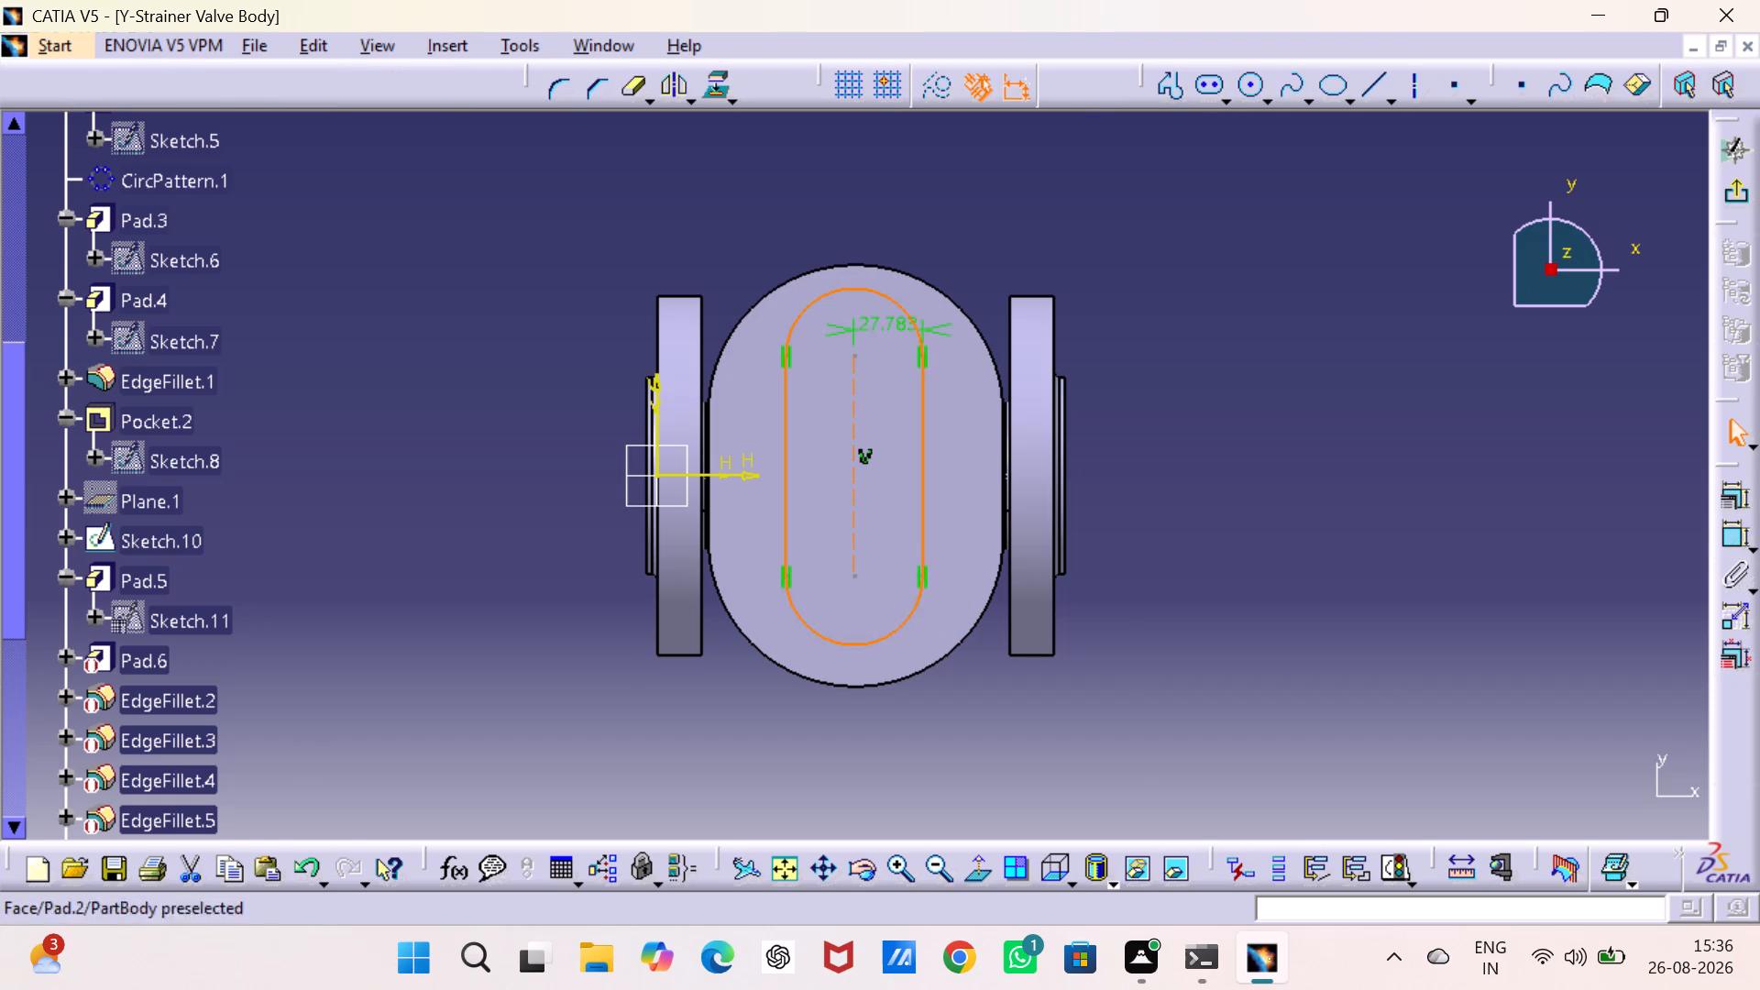
click(1307, 493)
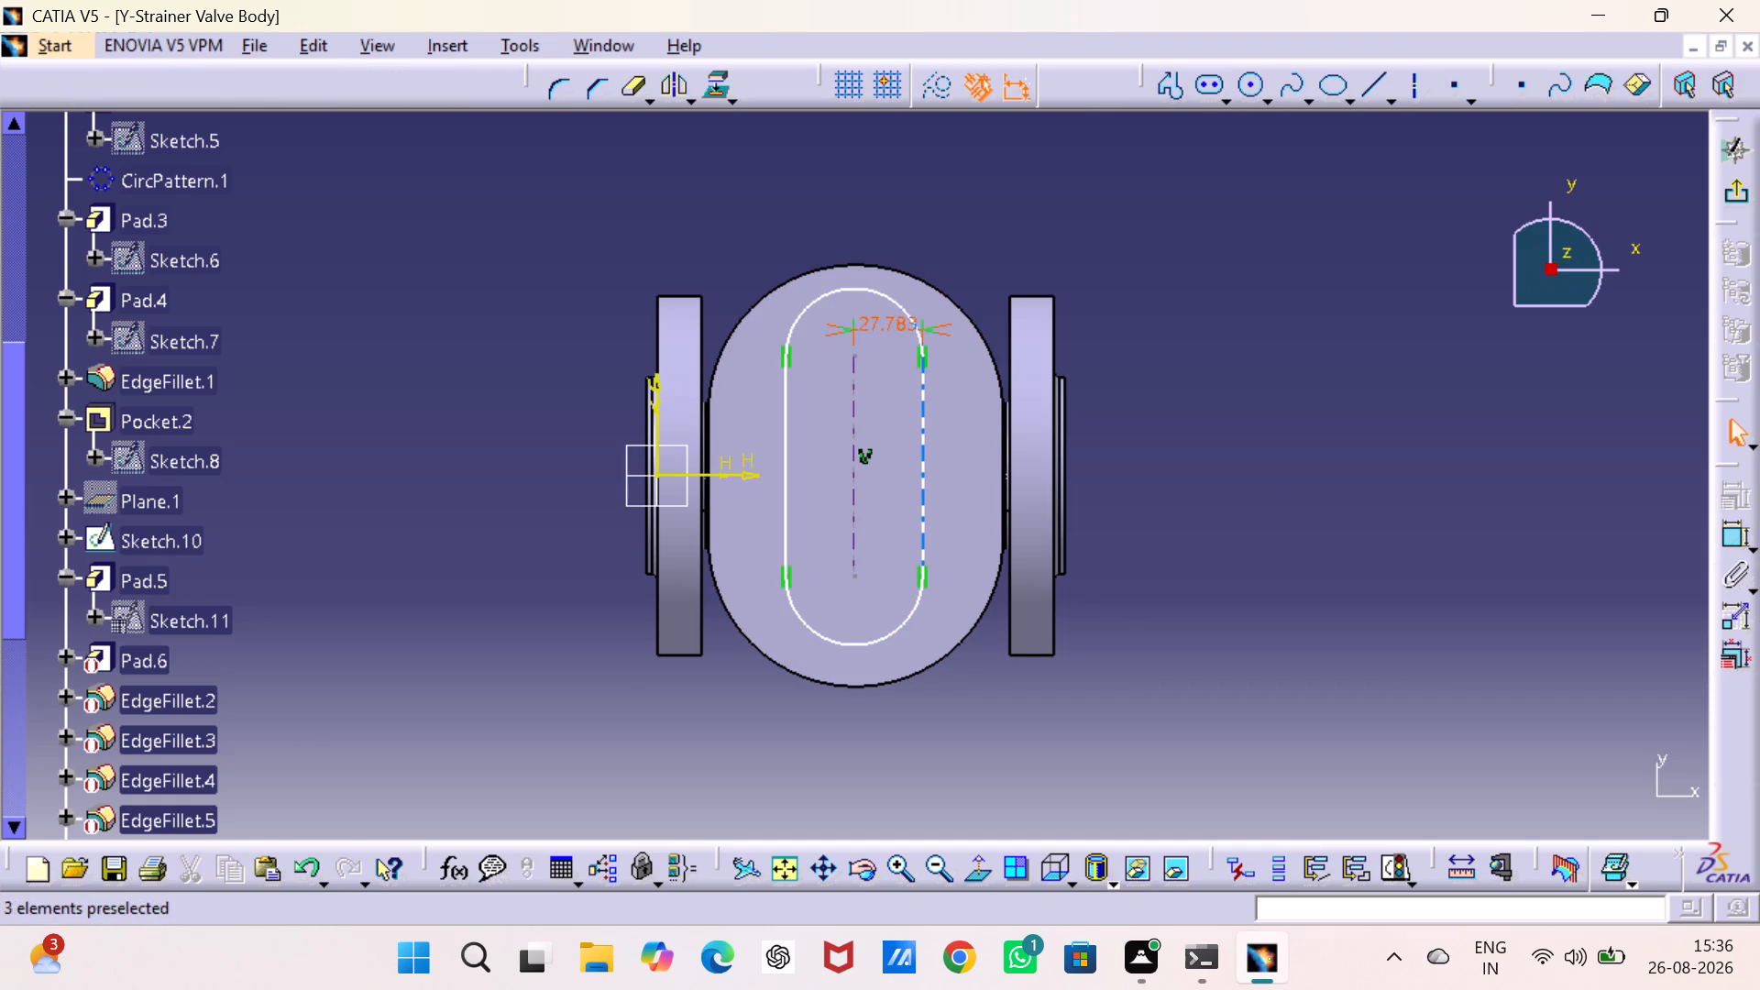
Delete the automatic half-width offset dimension from the elongated hole.
click(890, 324)
key(Delete)
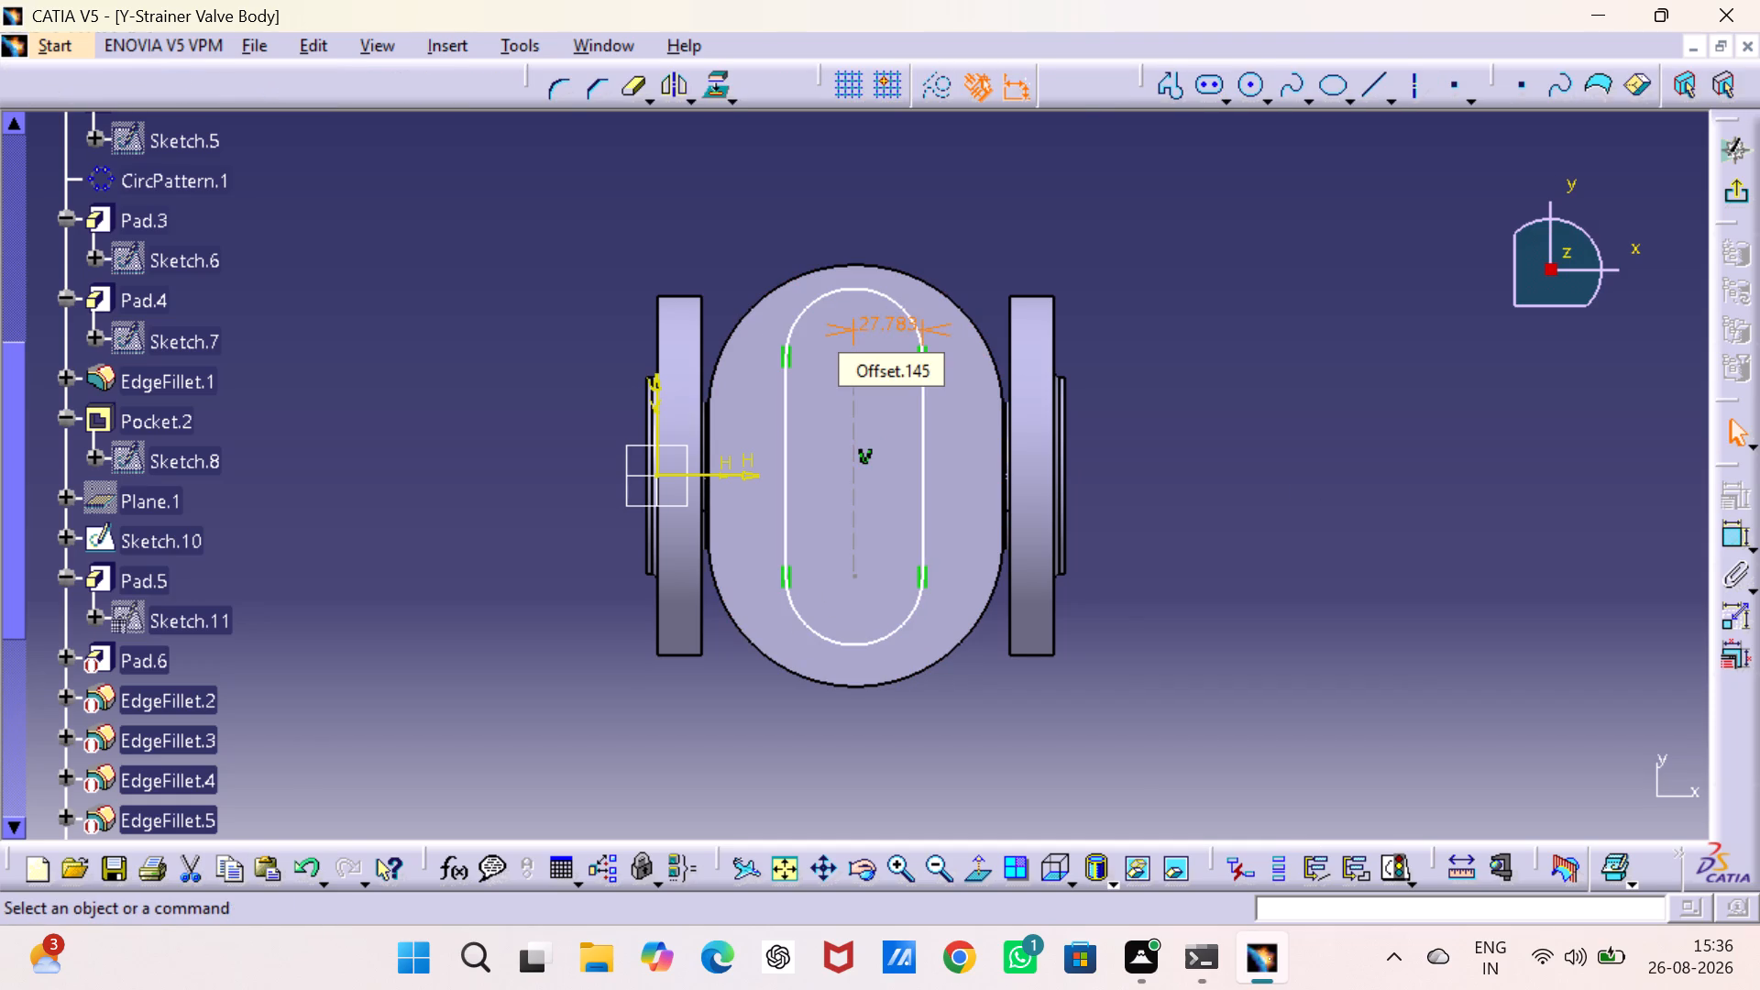
Dimension the elongated hole's centreline and set its centre-to-centre length to 52 mm.
double_click(1732, 533)
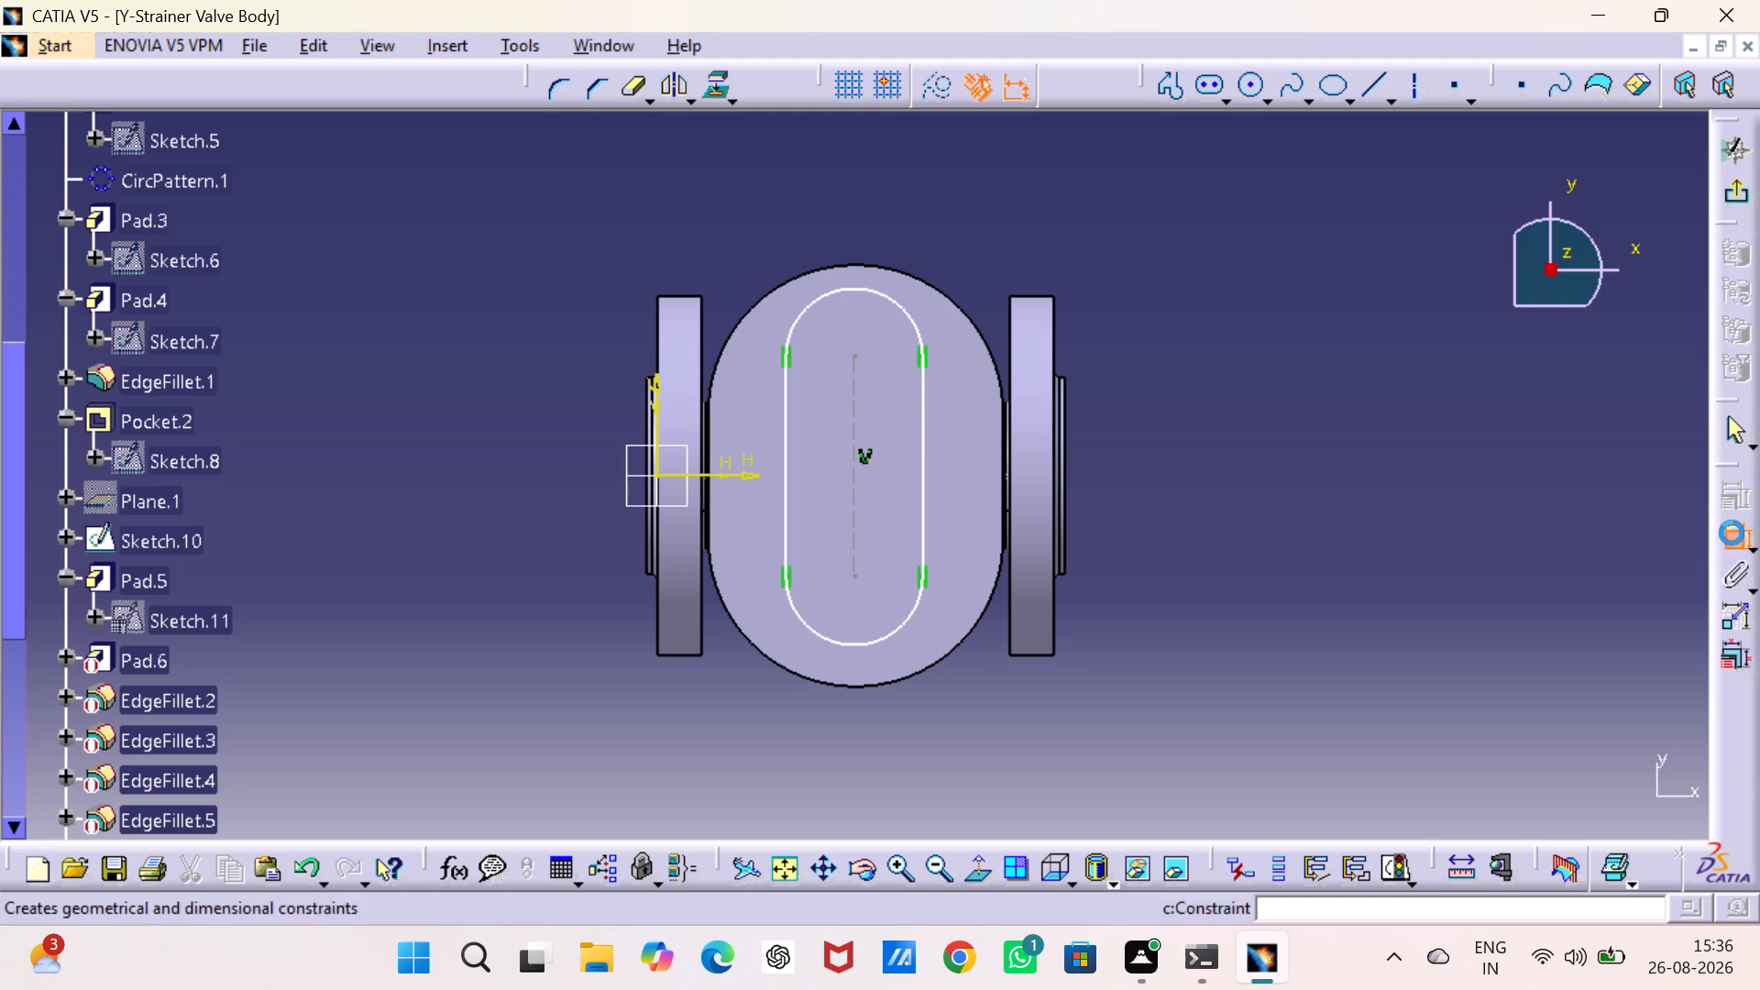
drag(857, 422, 878, 421)
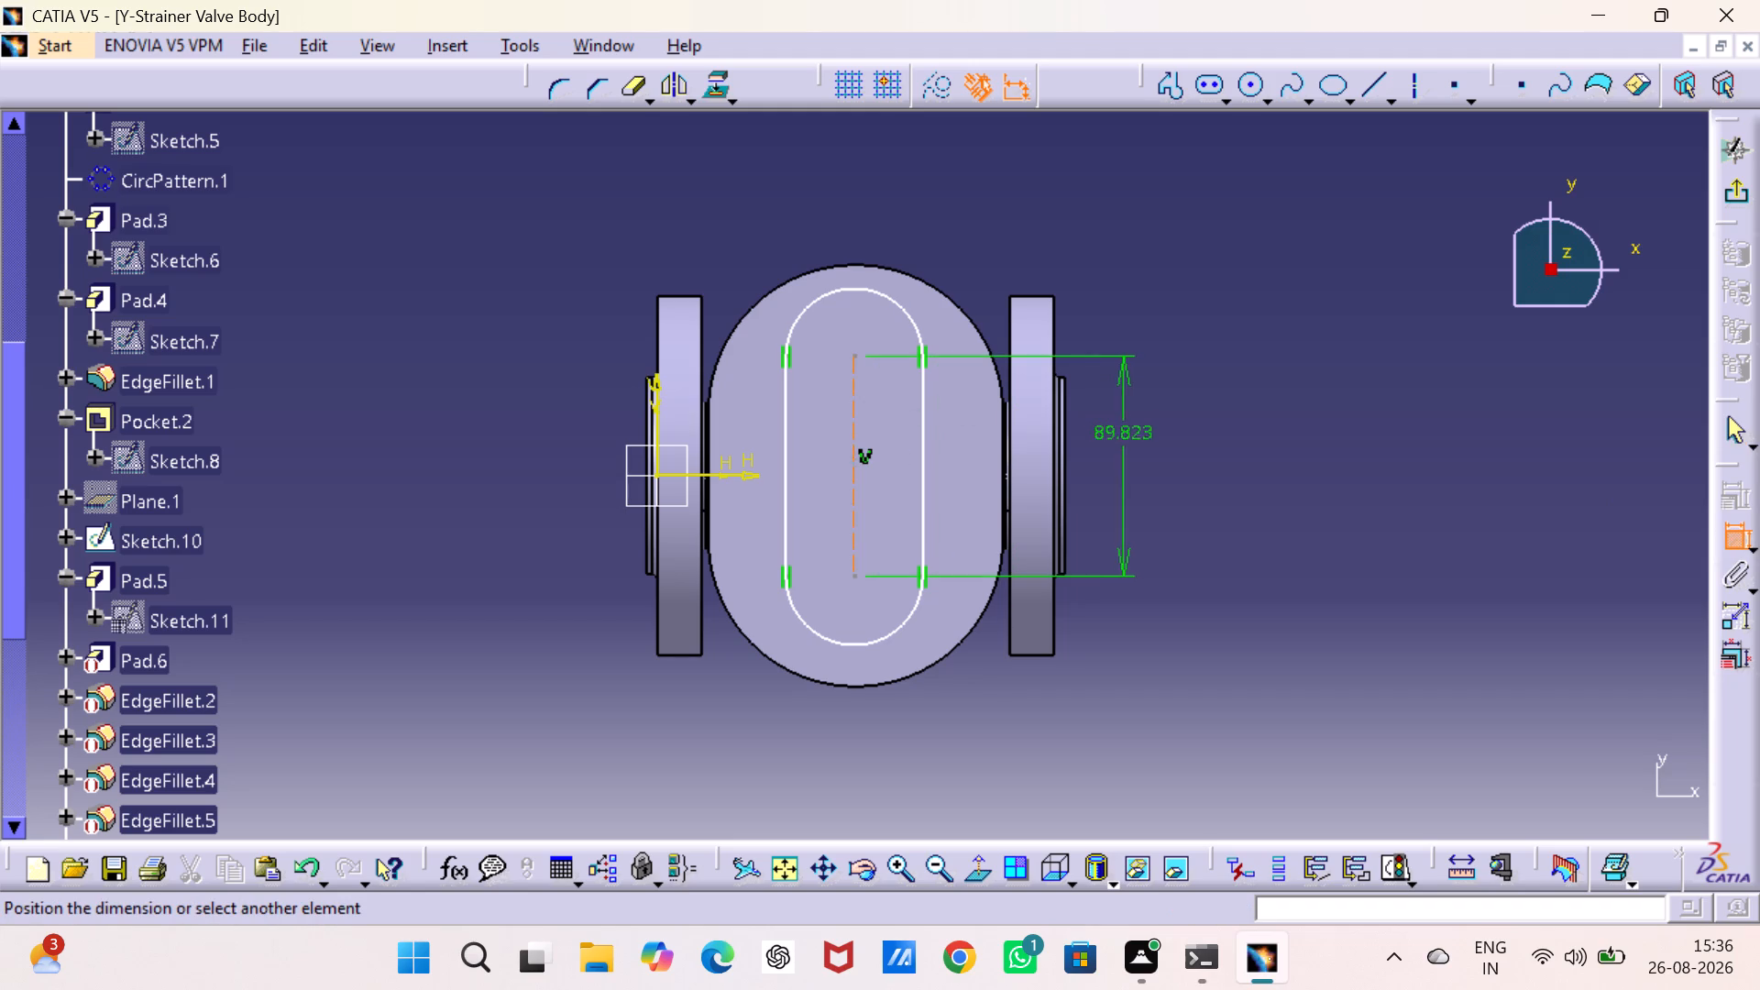
click(1127, 481)
double_click(1129, 471)
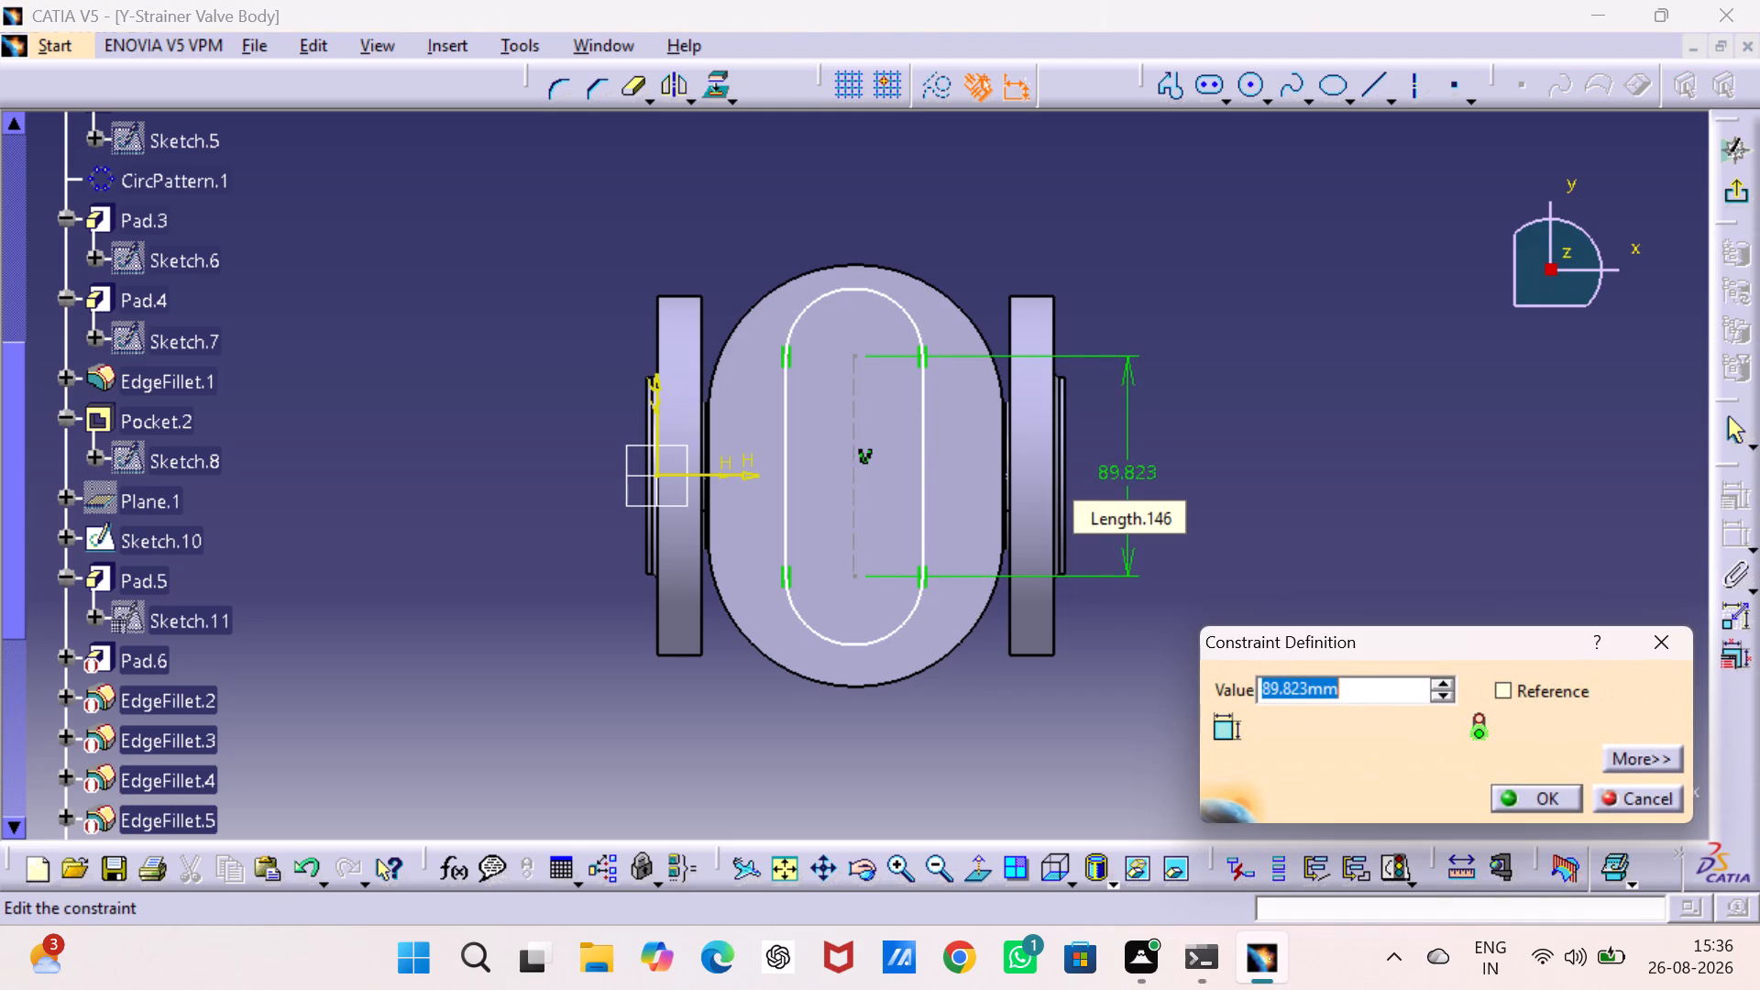
text(52)
key(Return)
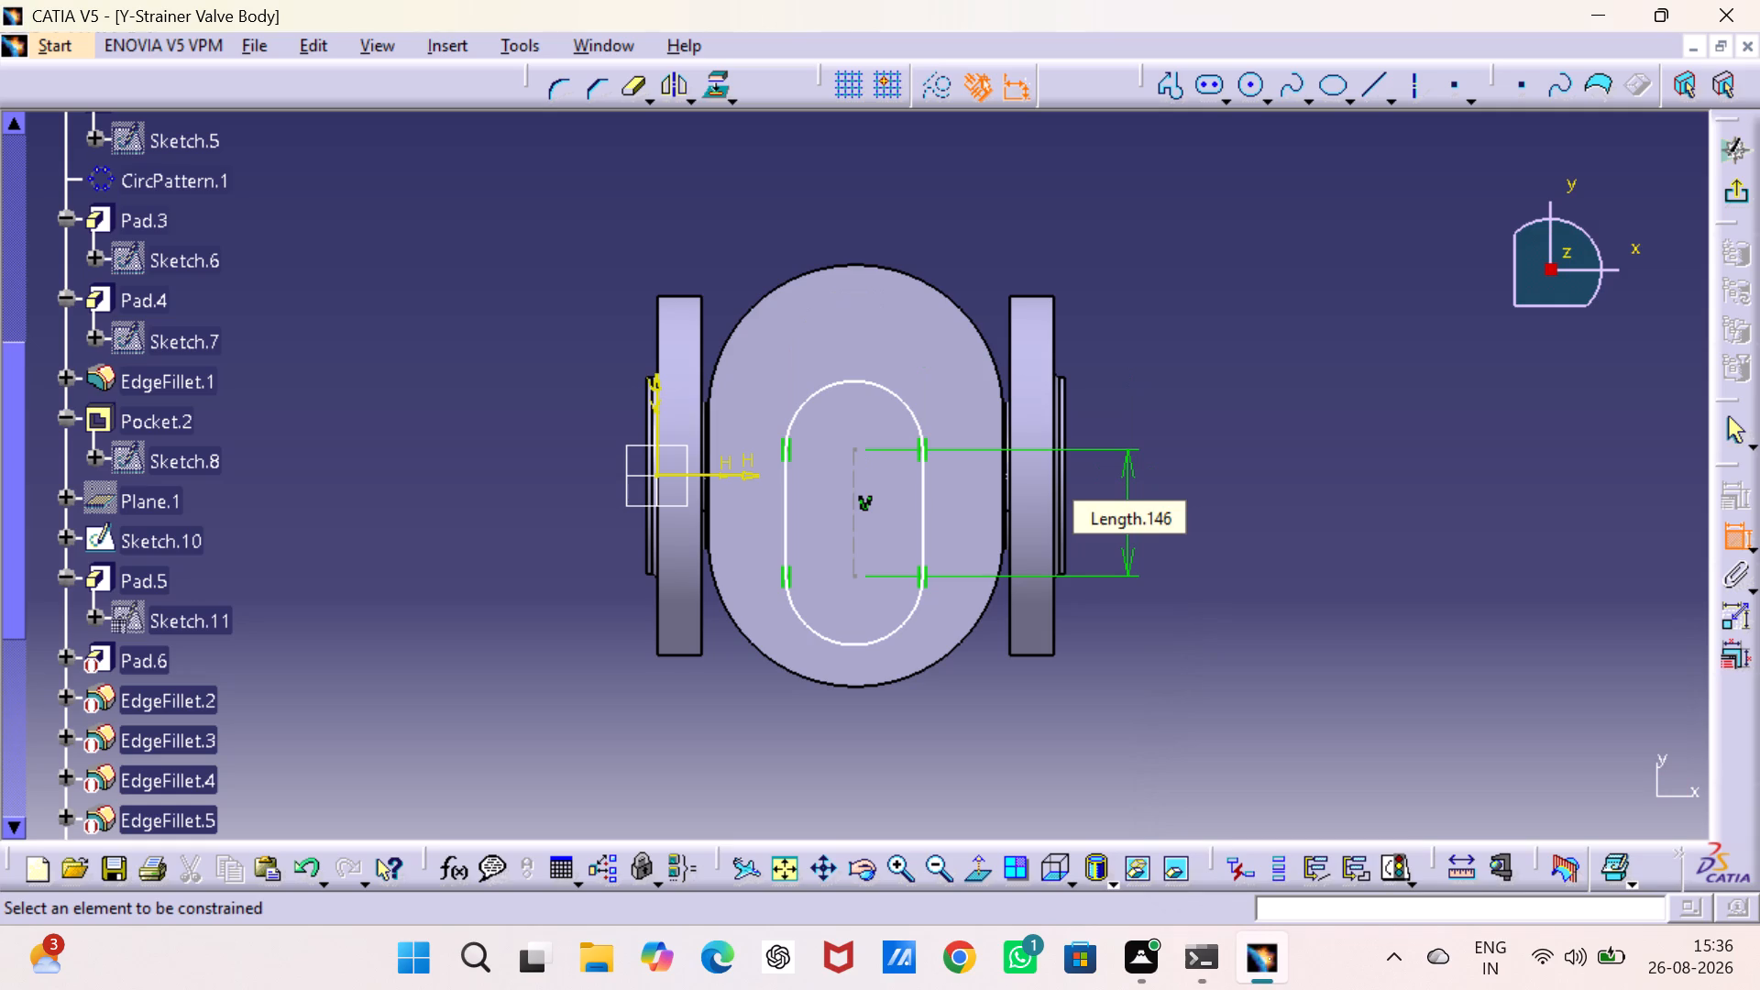
Dimension the elongated hole's positive-Y end arc and set its radius to 47 mm.
click(893, 393)
click(978, 228)
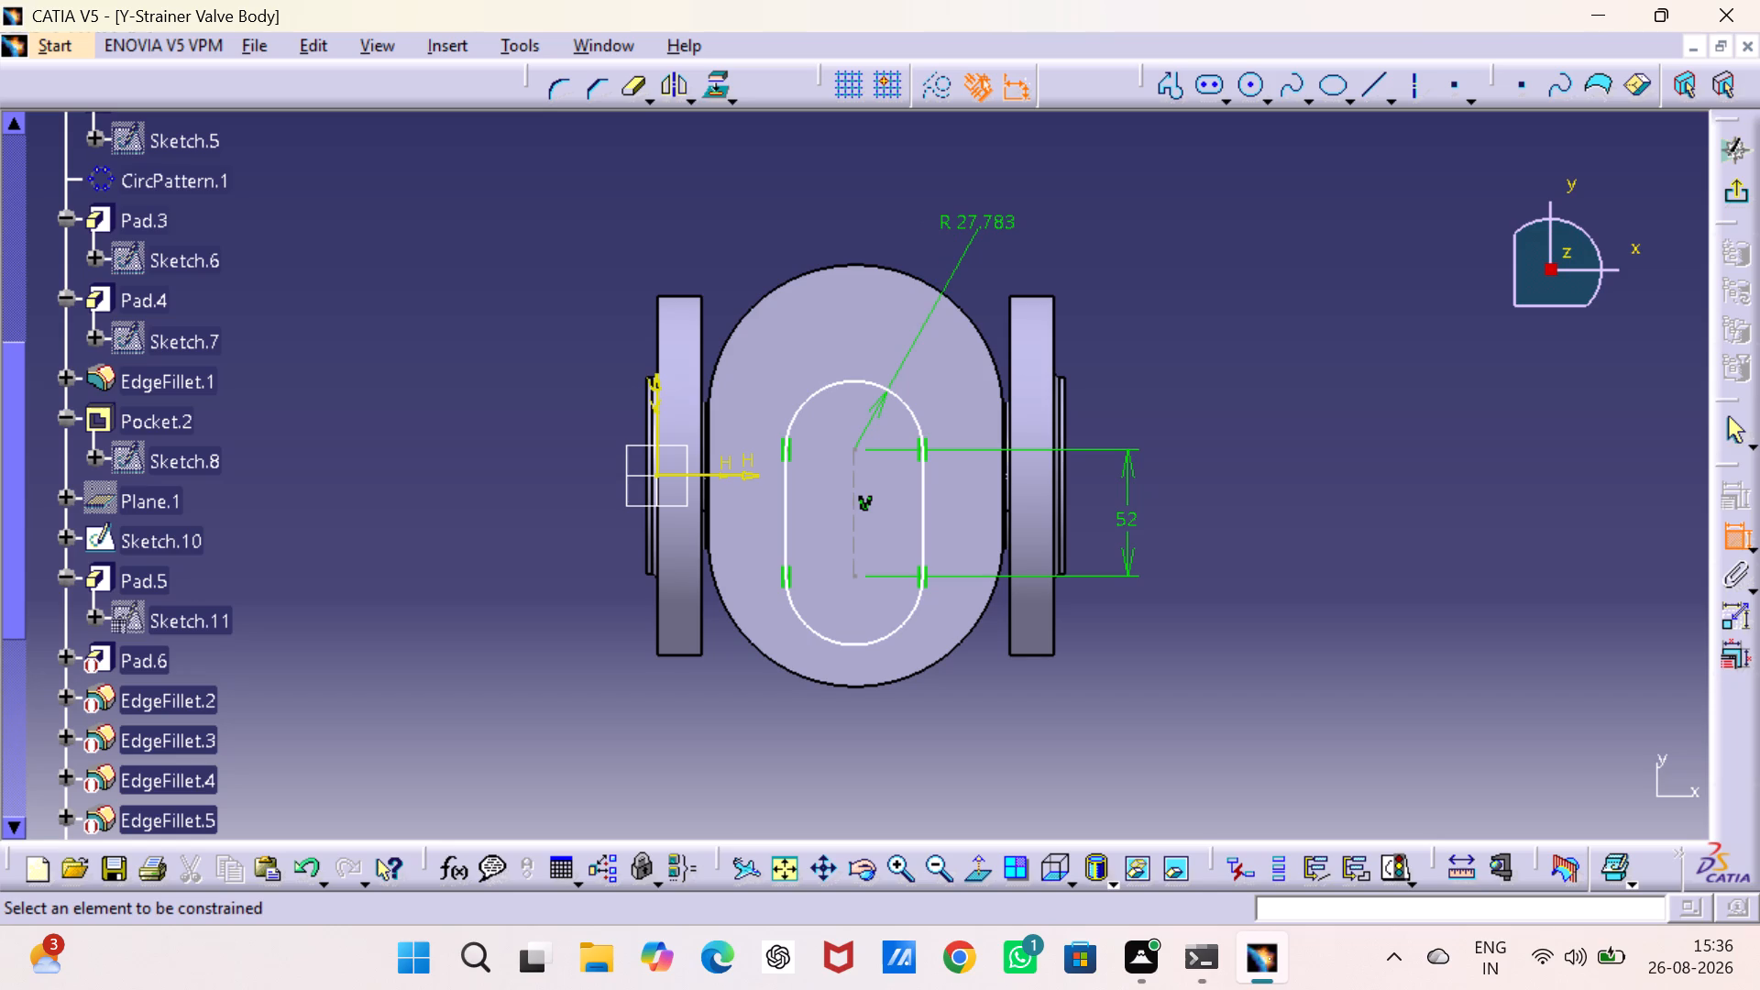
text(47)
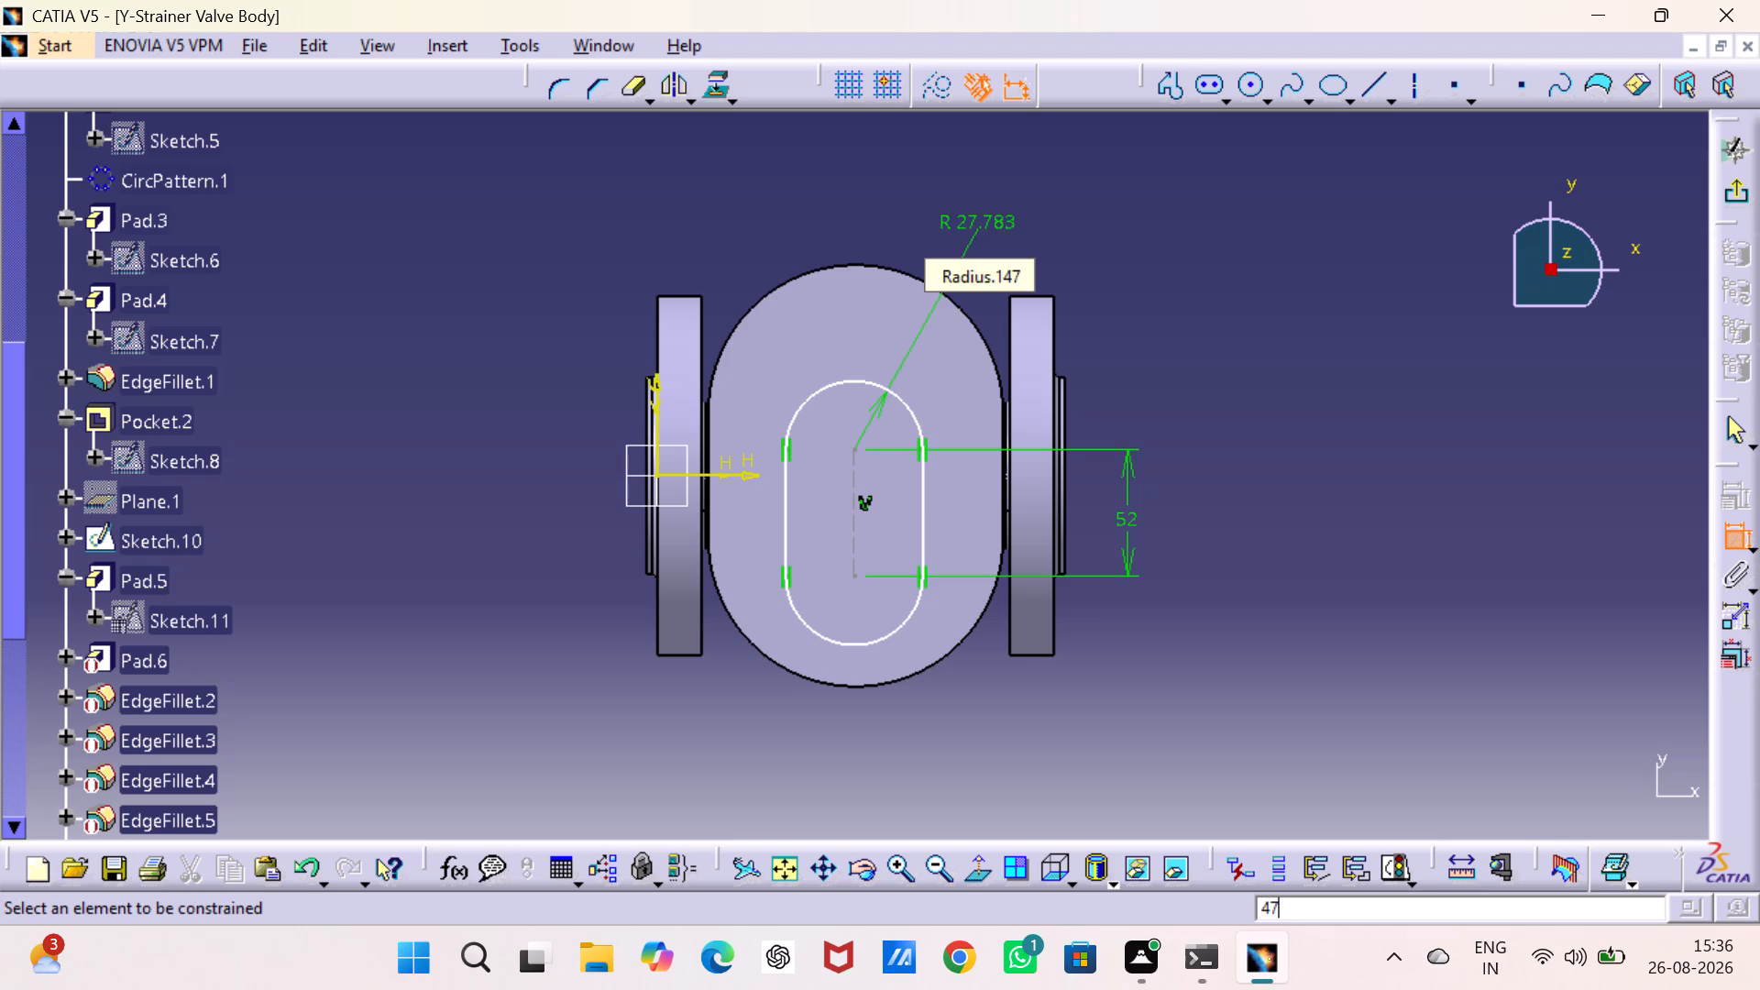
key(Return)
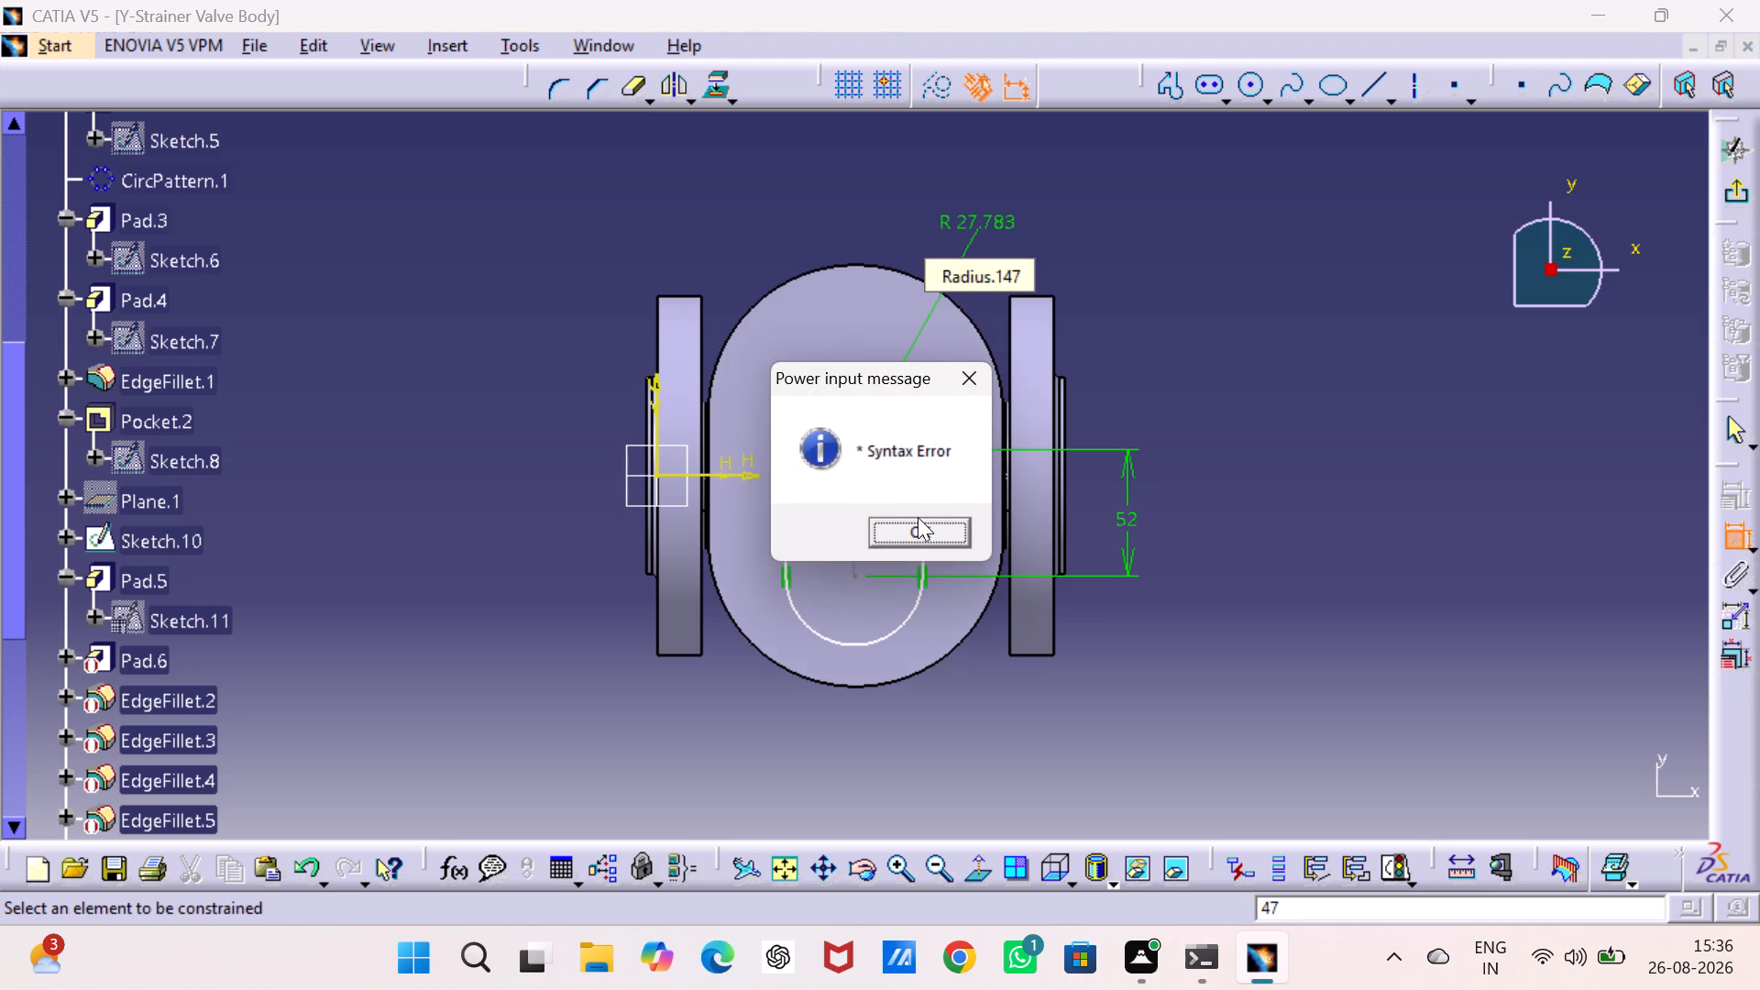
click(920, 531)
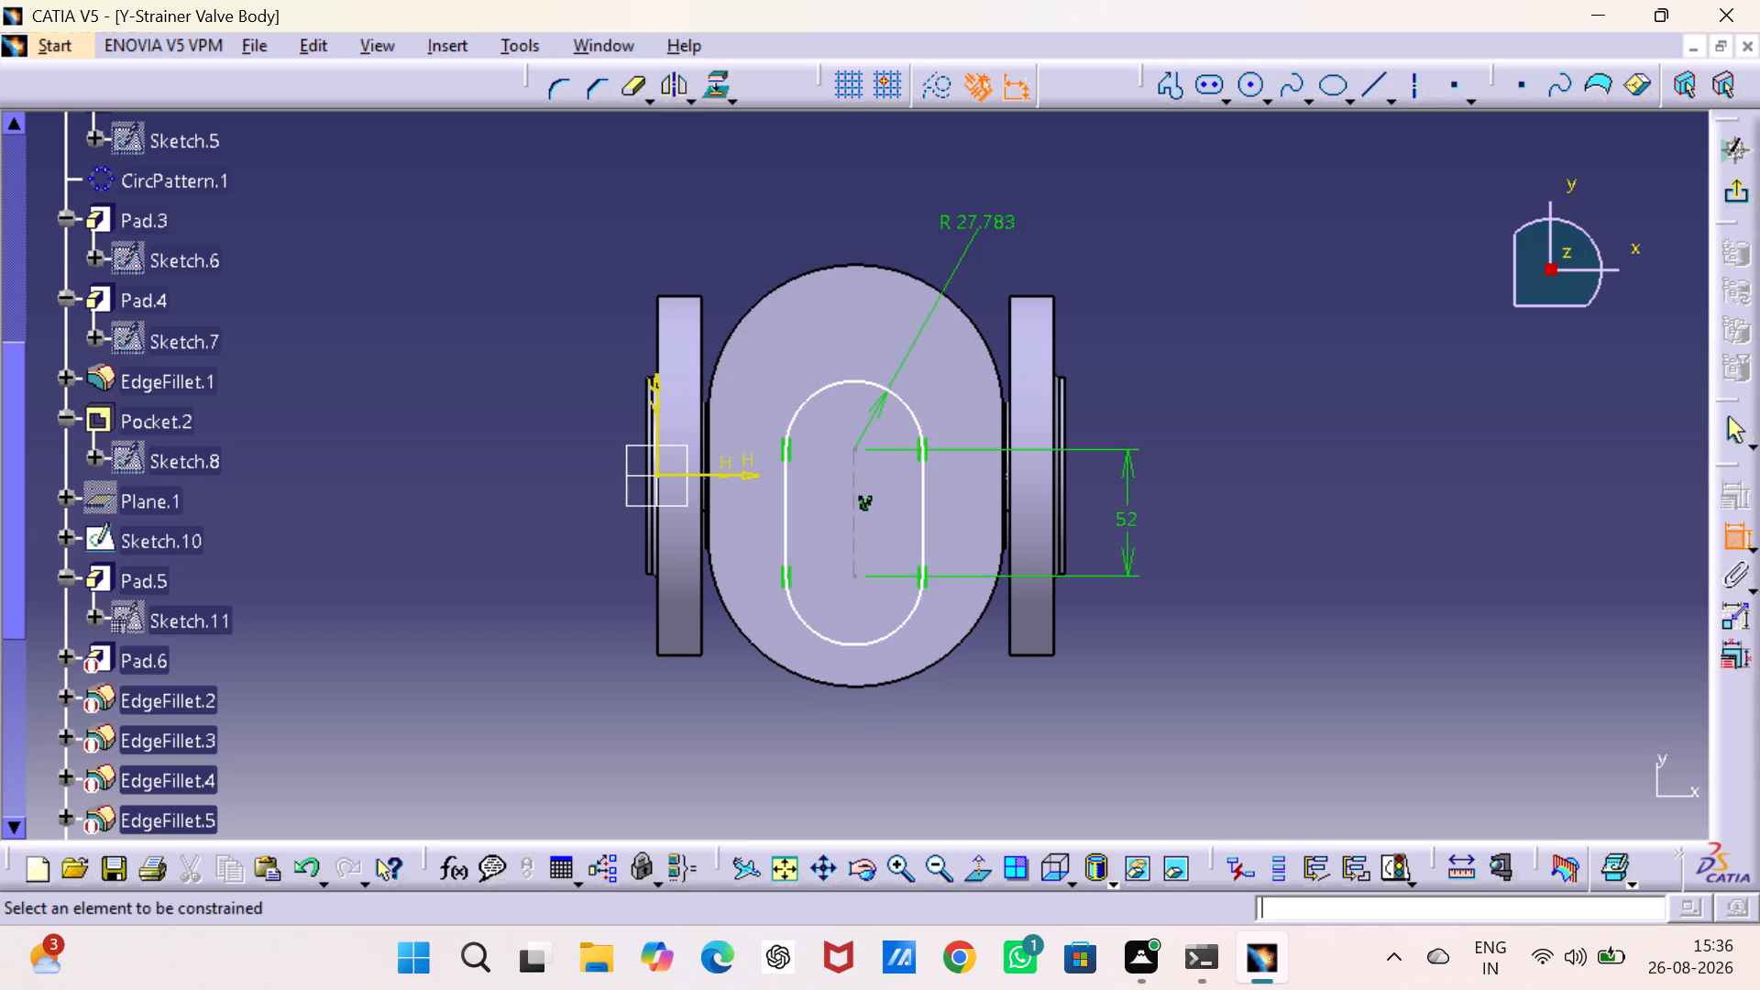
double_click(1003, 225)
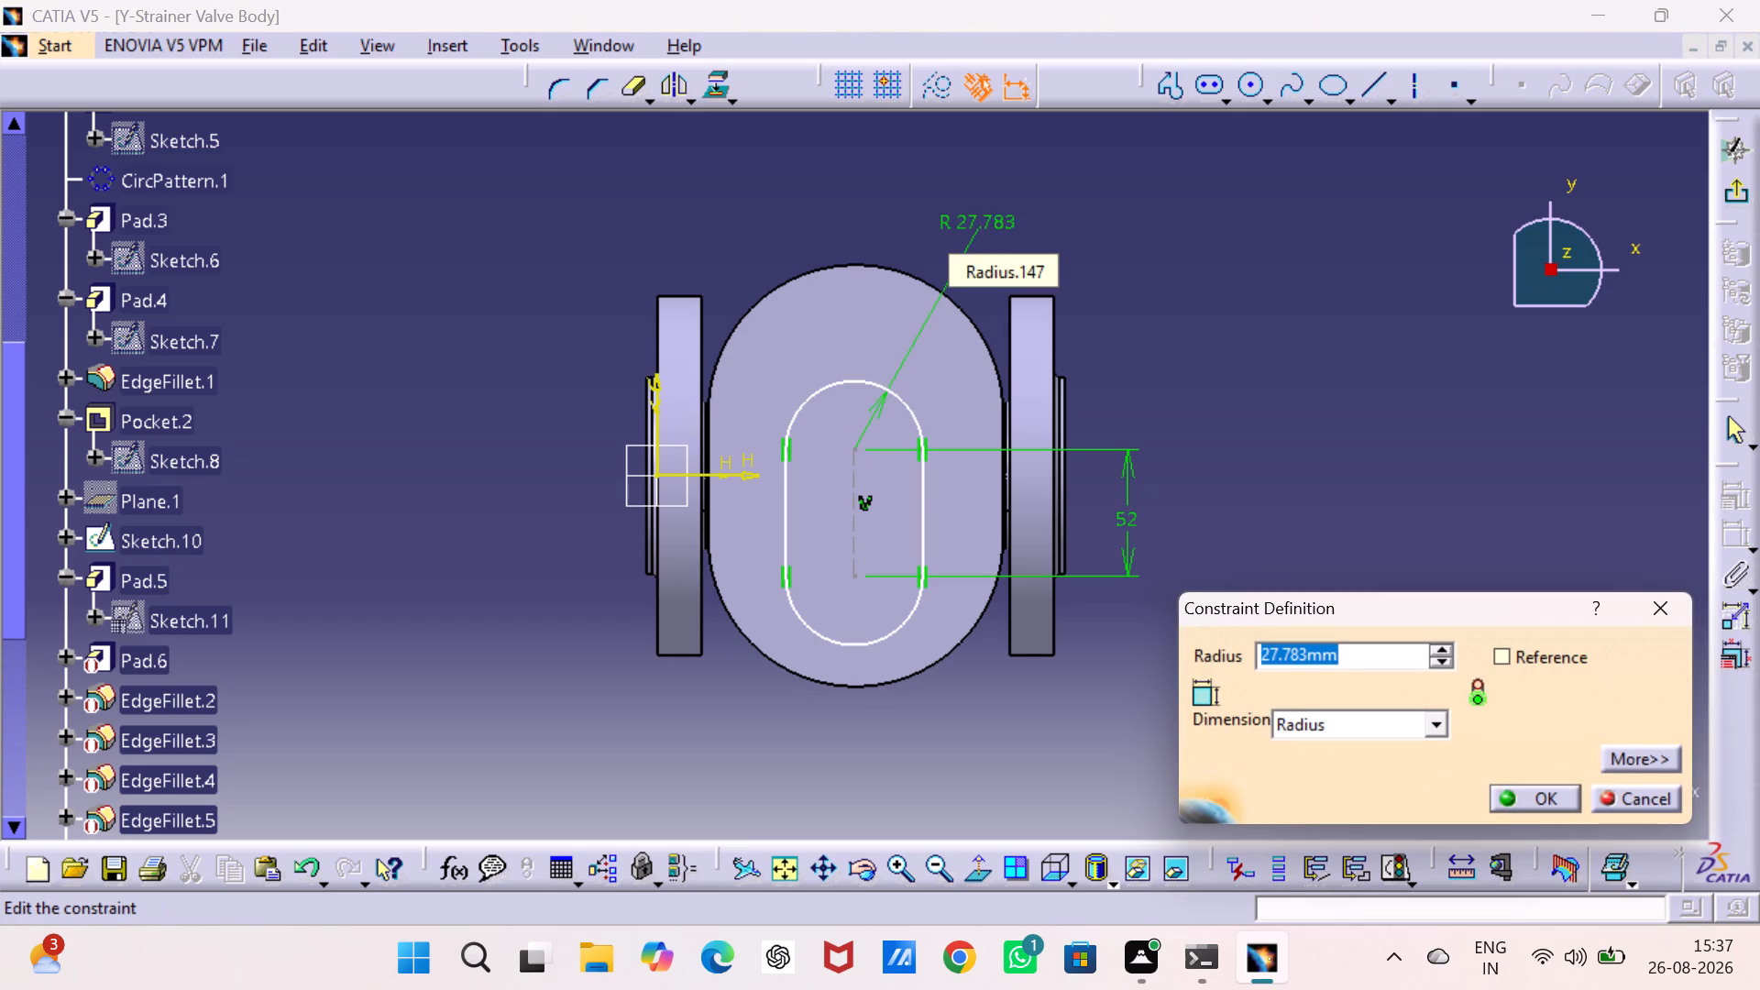
key(4)
key(7)
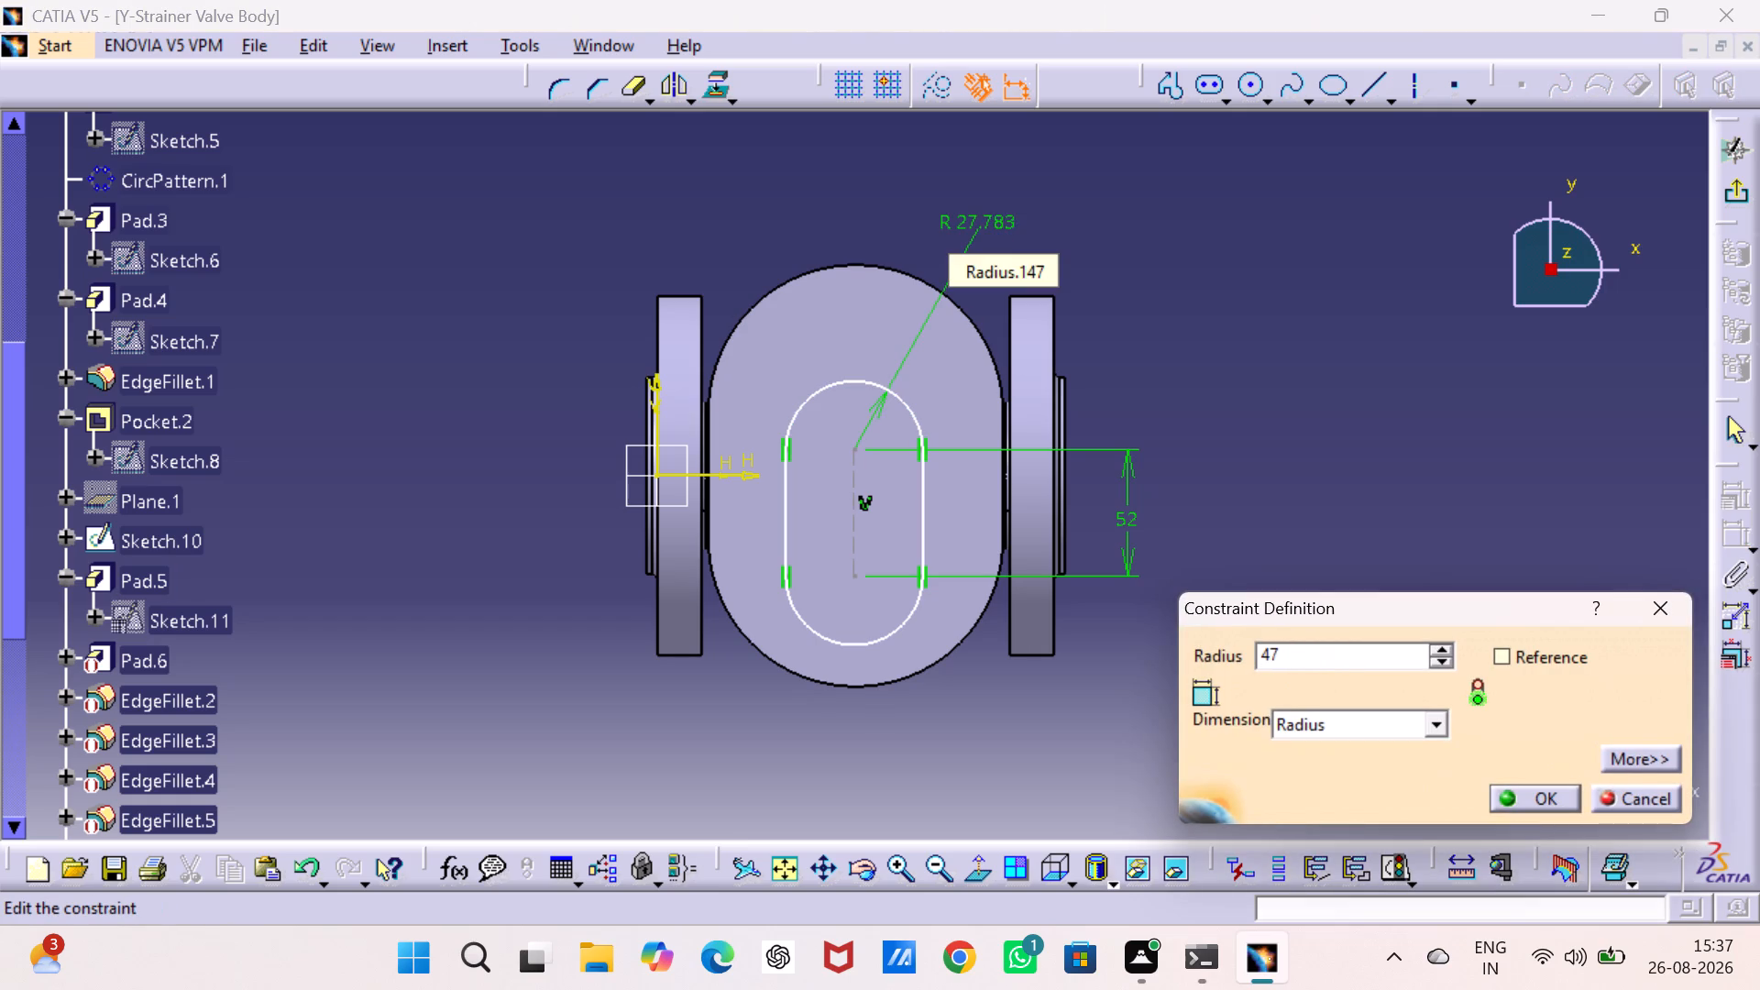
key(Return)
click(1282, 280)
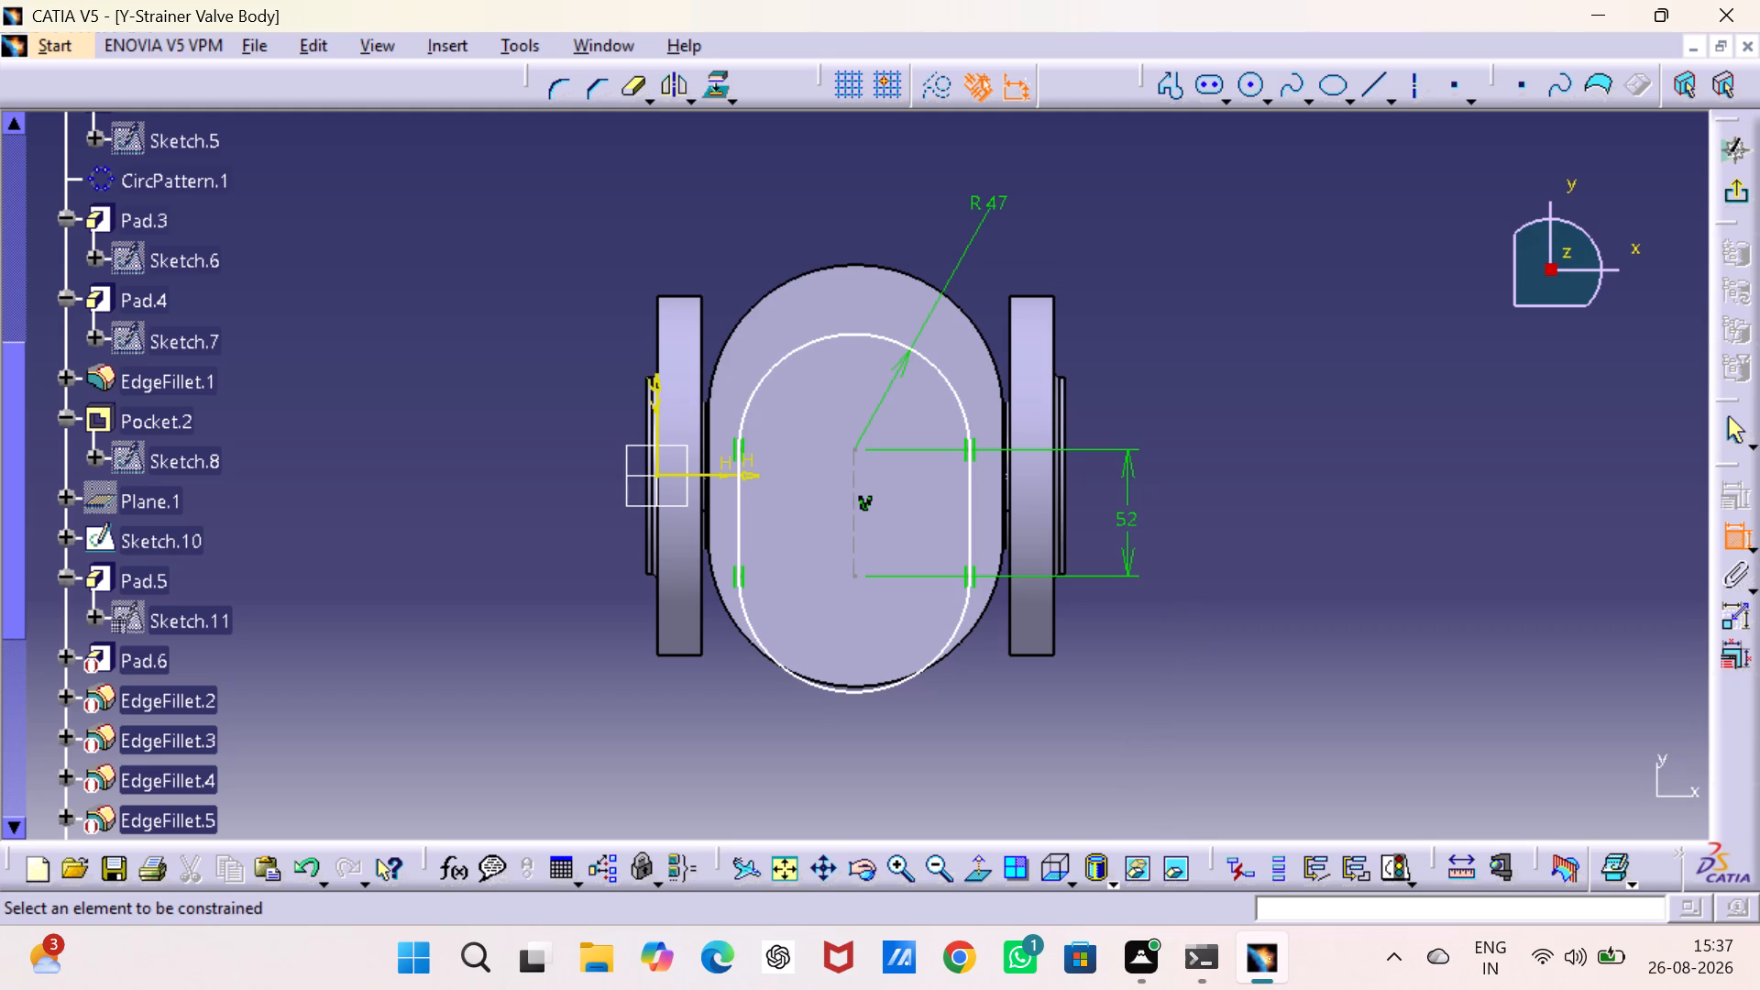
Add a radius dimension to the elongated hole's negative-Y end arc.
click(912, 676)
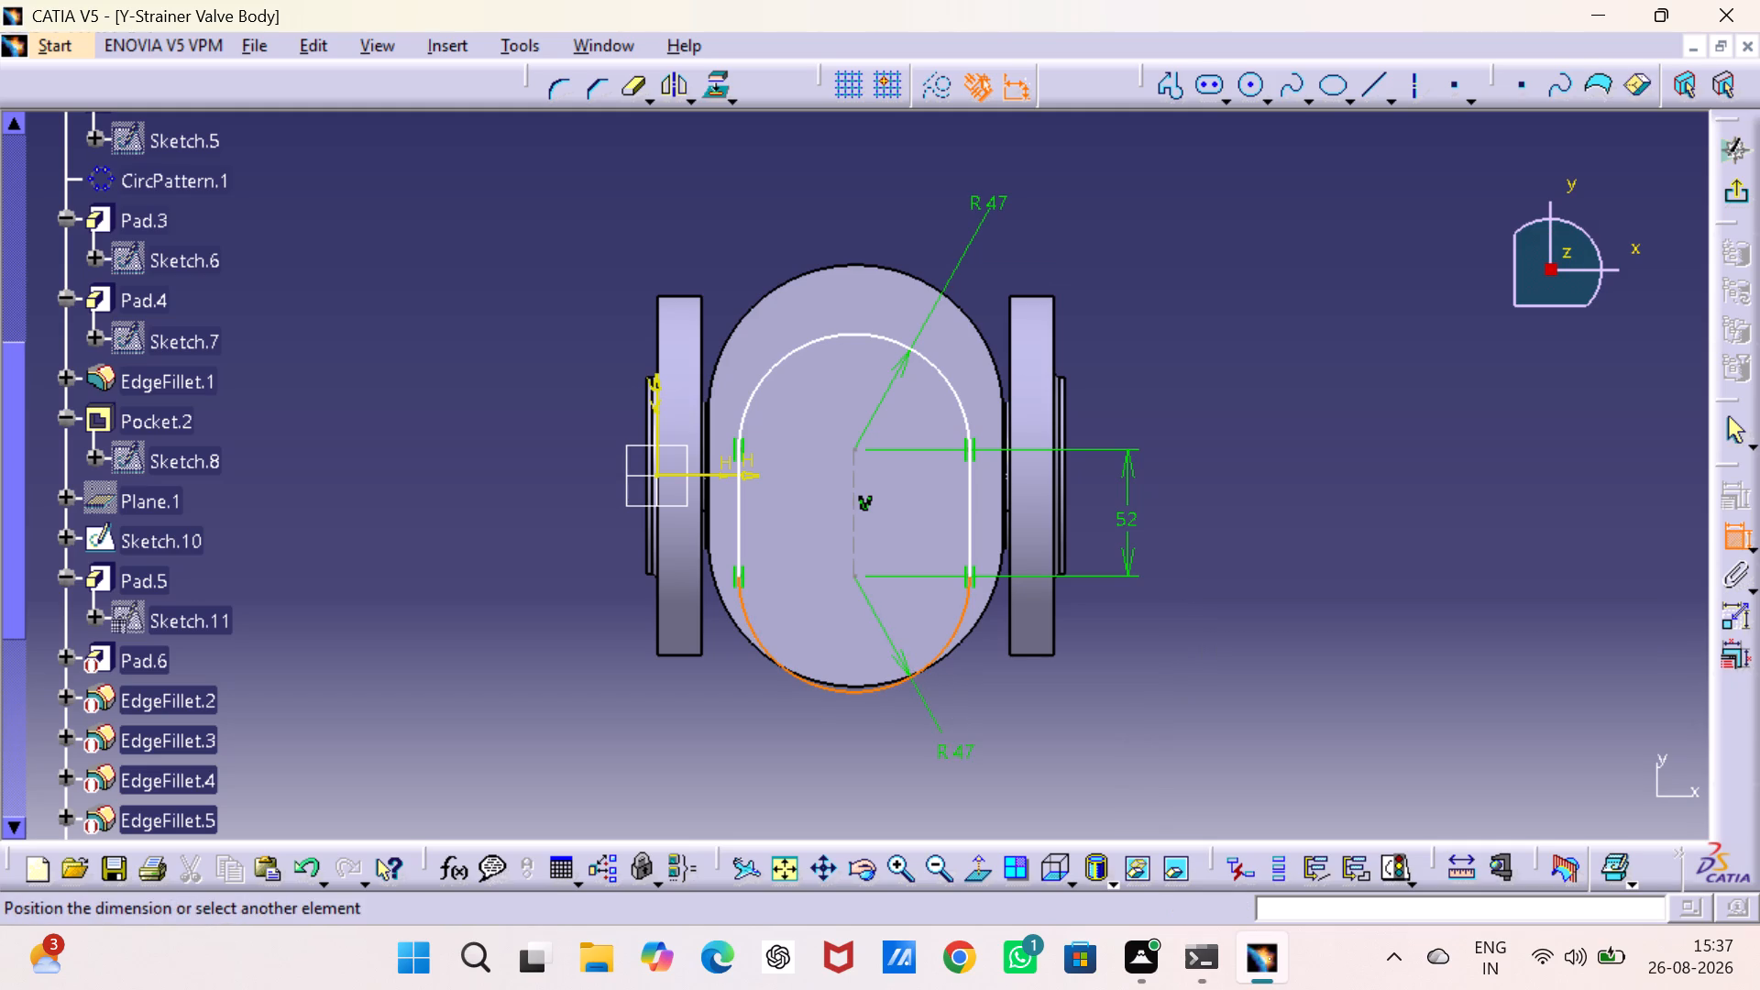
click(955, 759)
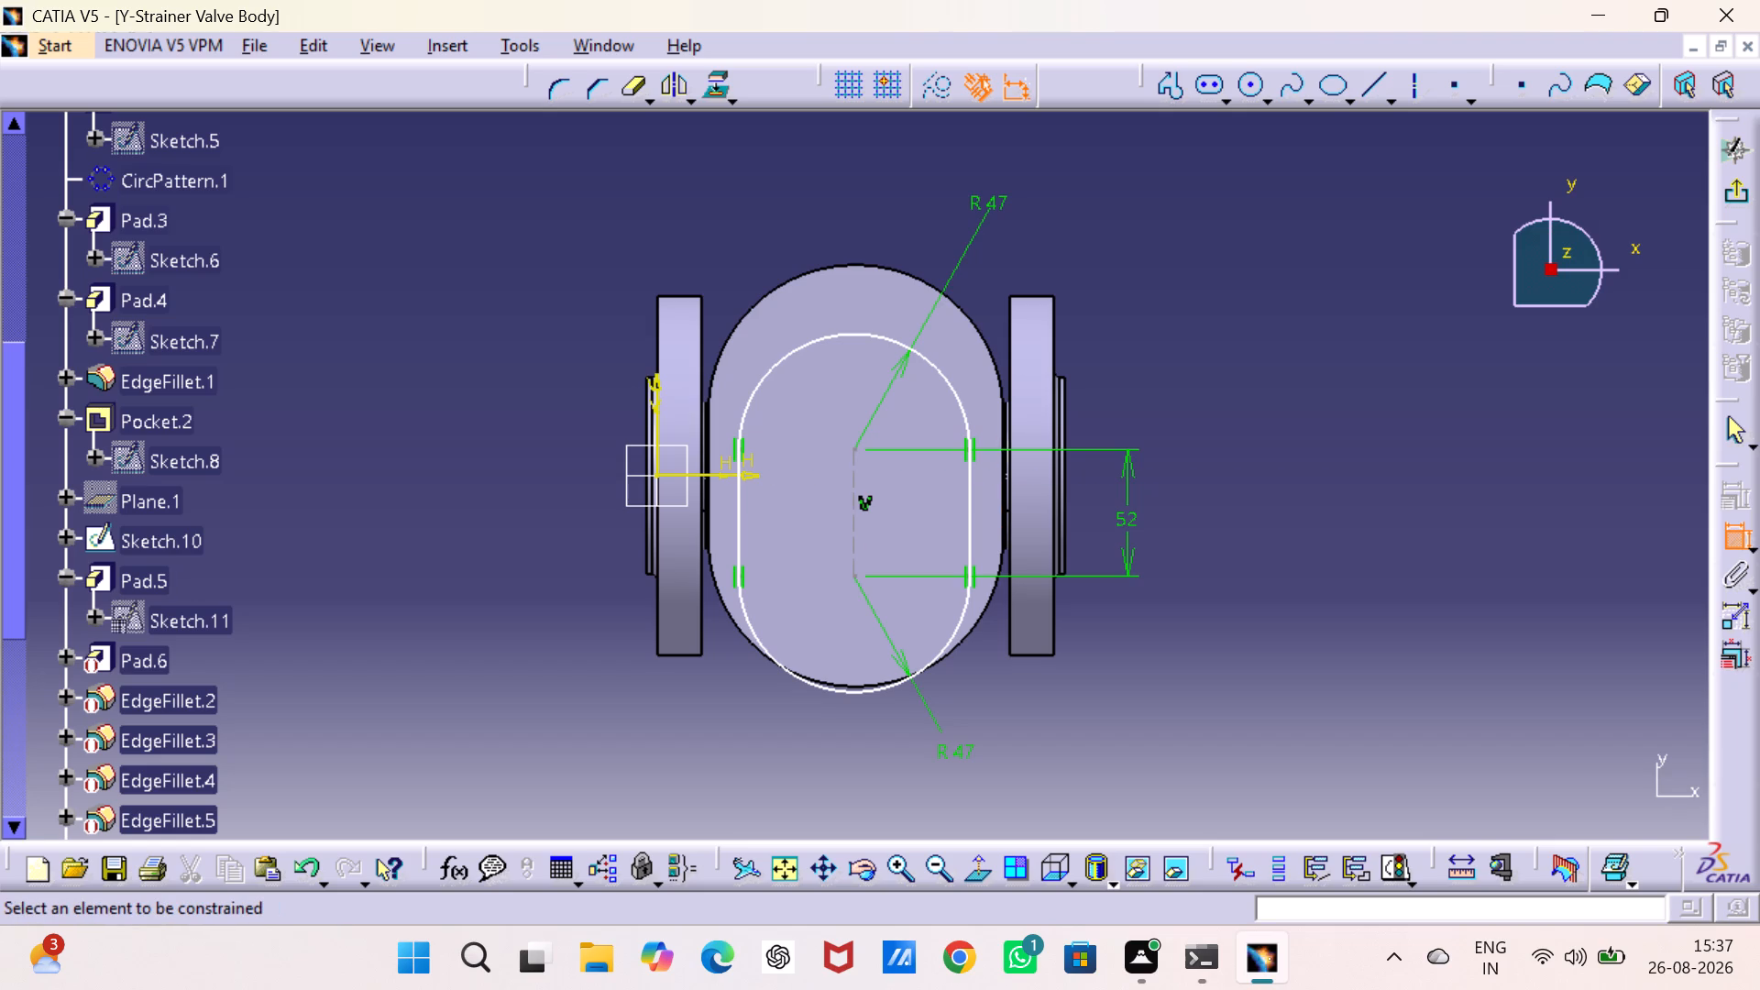
click(1725, 541)
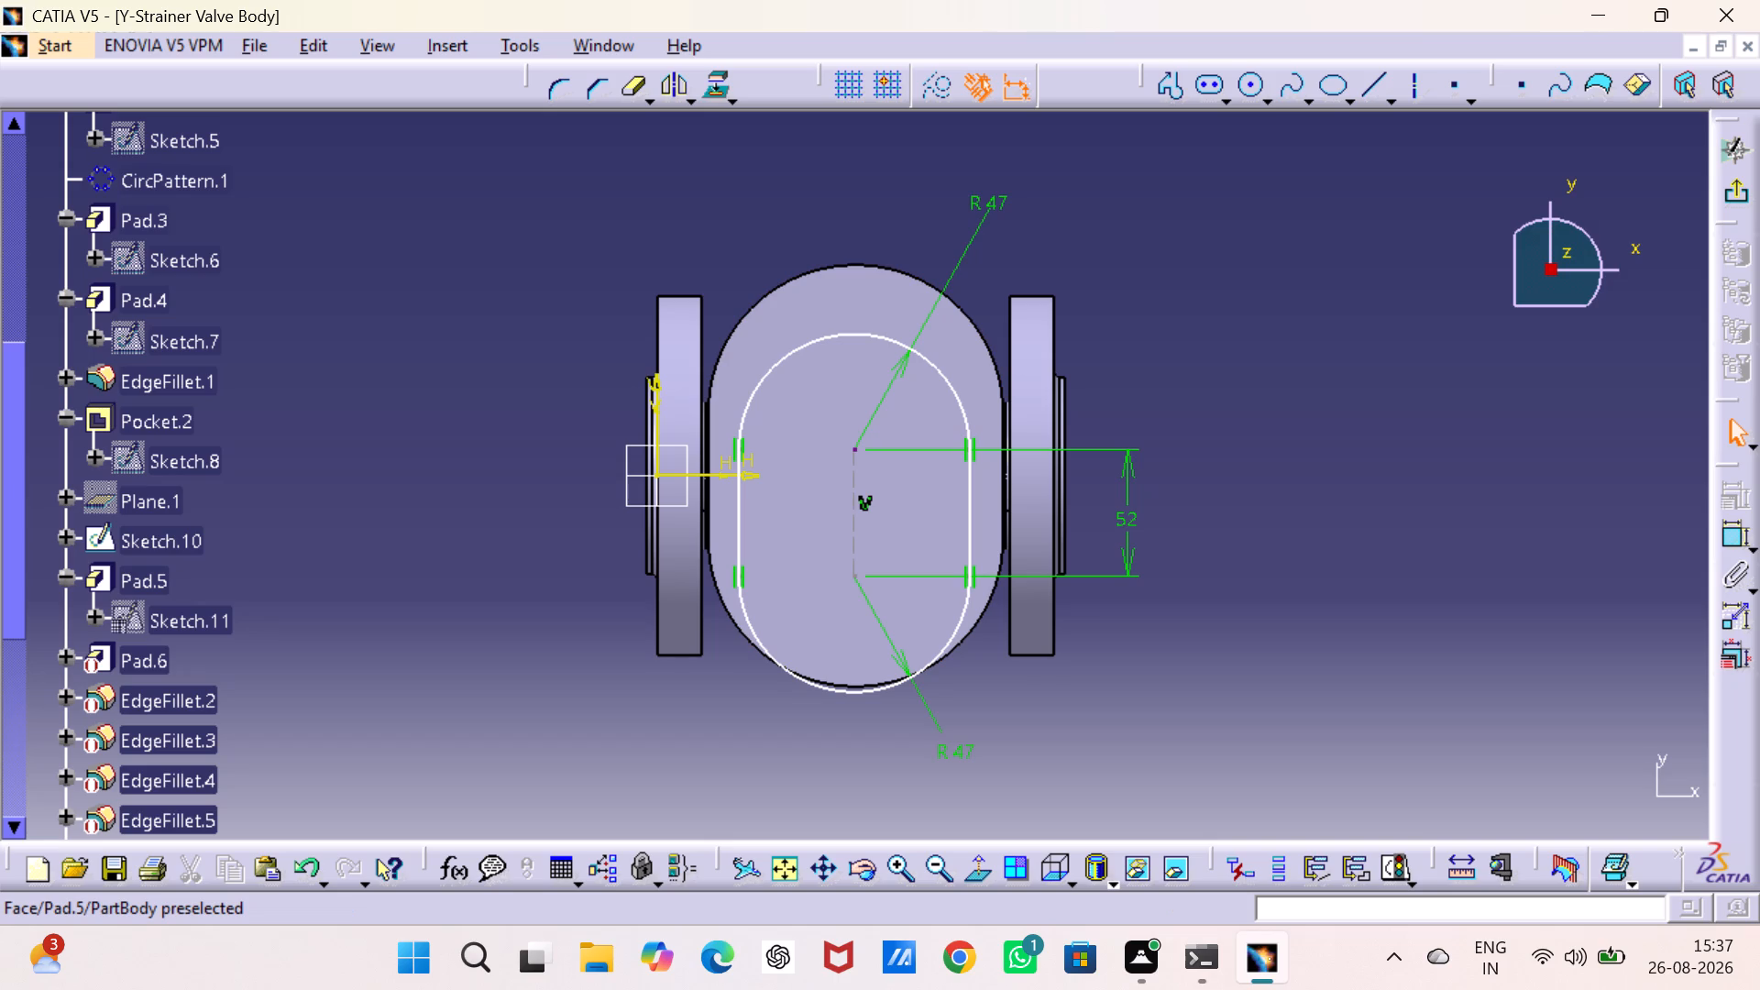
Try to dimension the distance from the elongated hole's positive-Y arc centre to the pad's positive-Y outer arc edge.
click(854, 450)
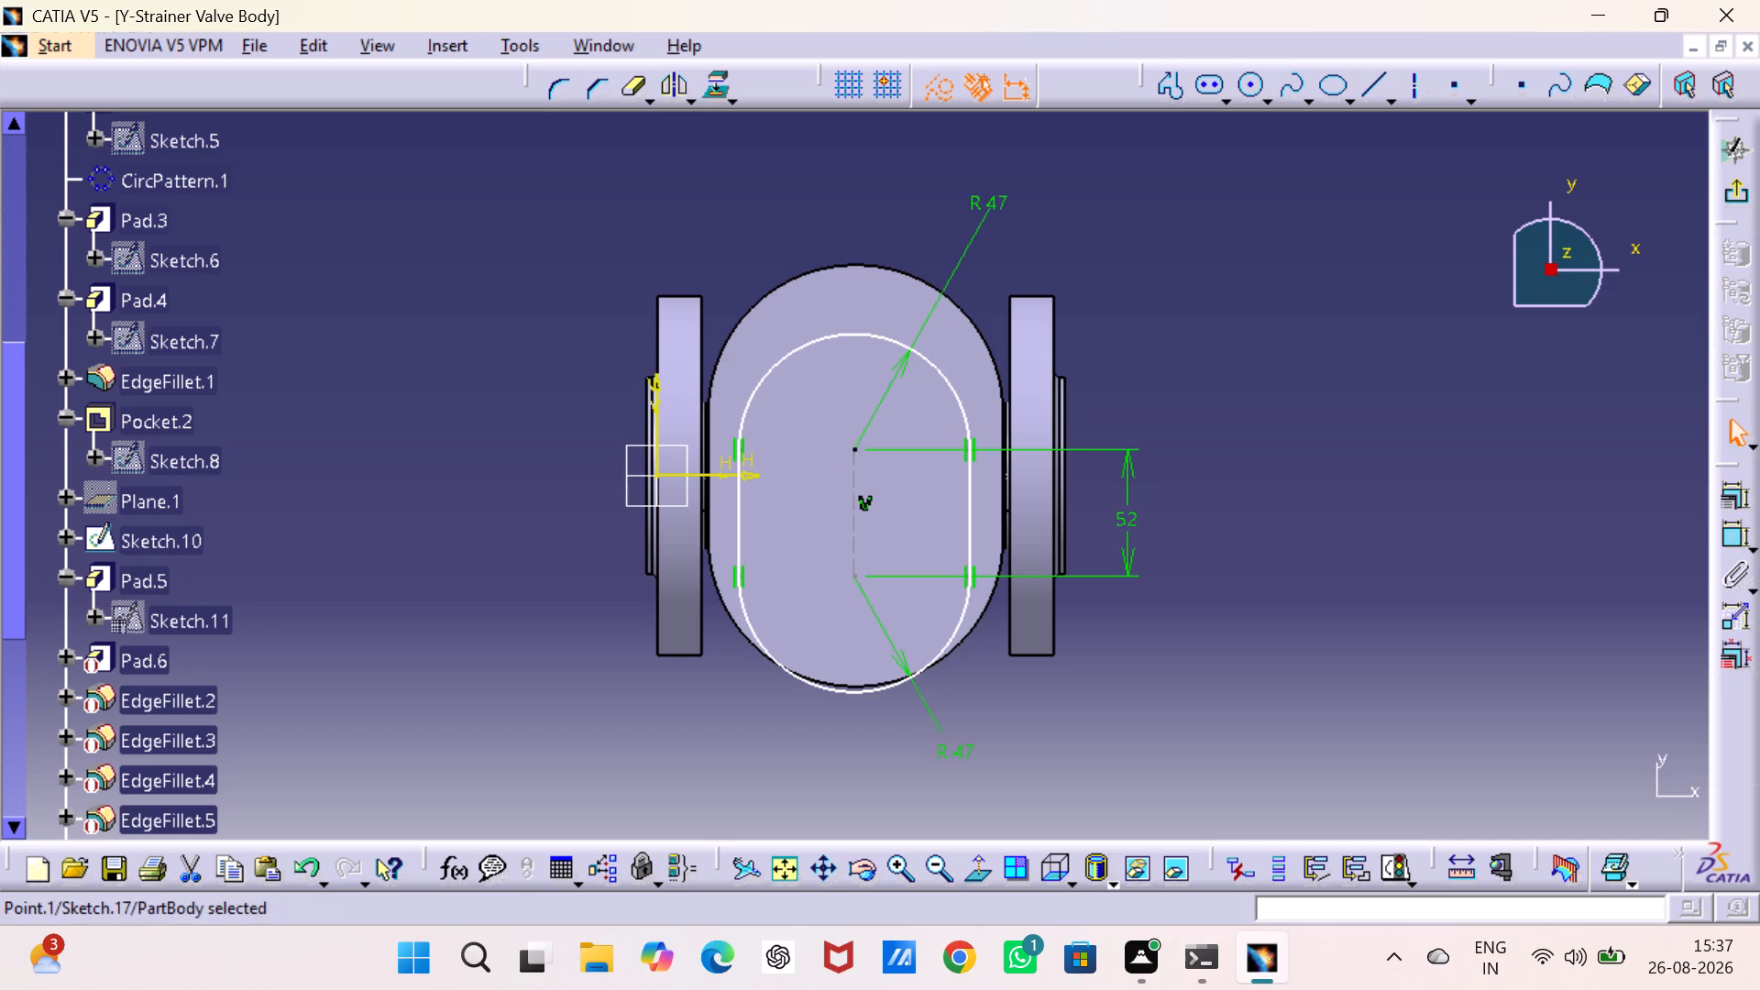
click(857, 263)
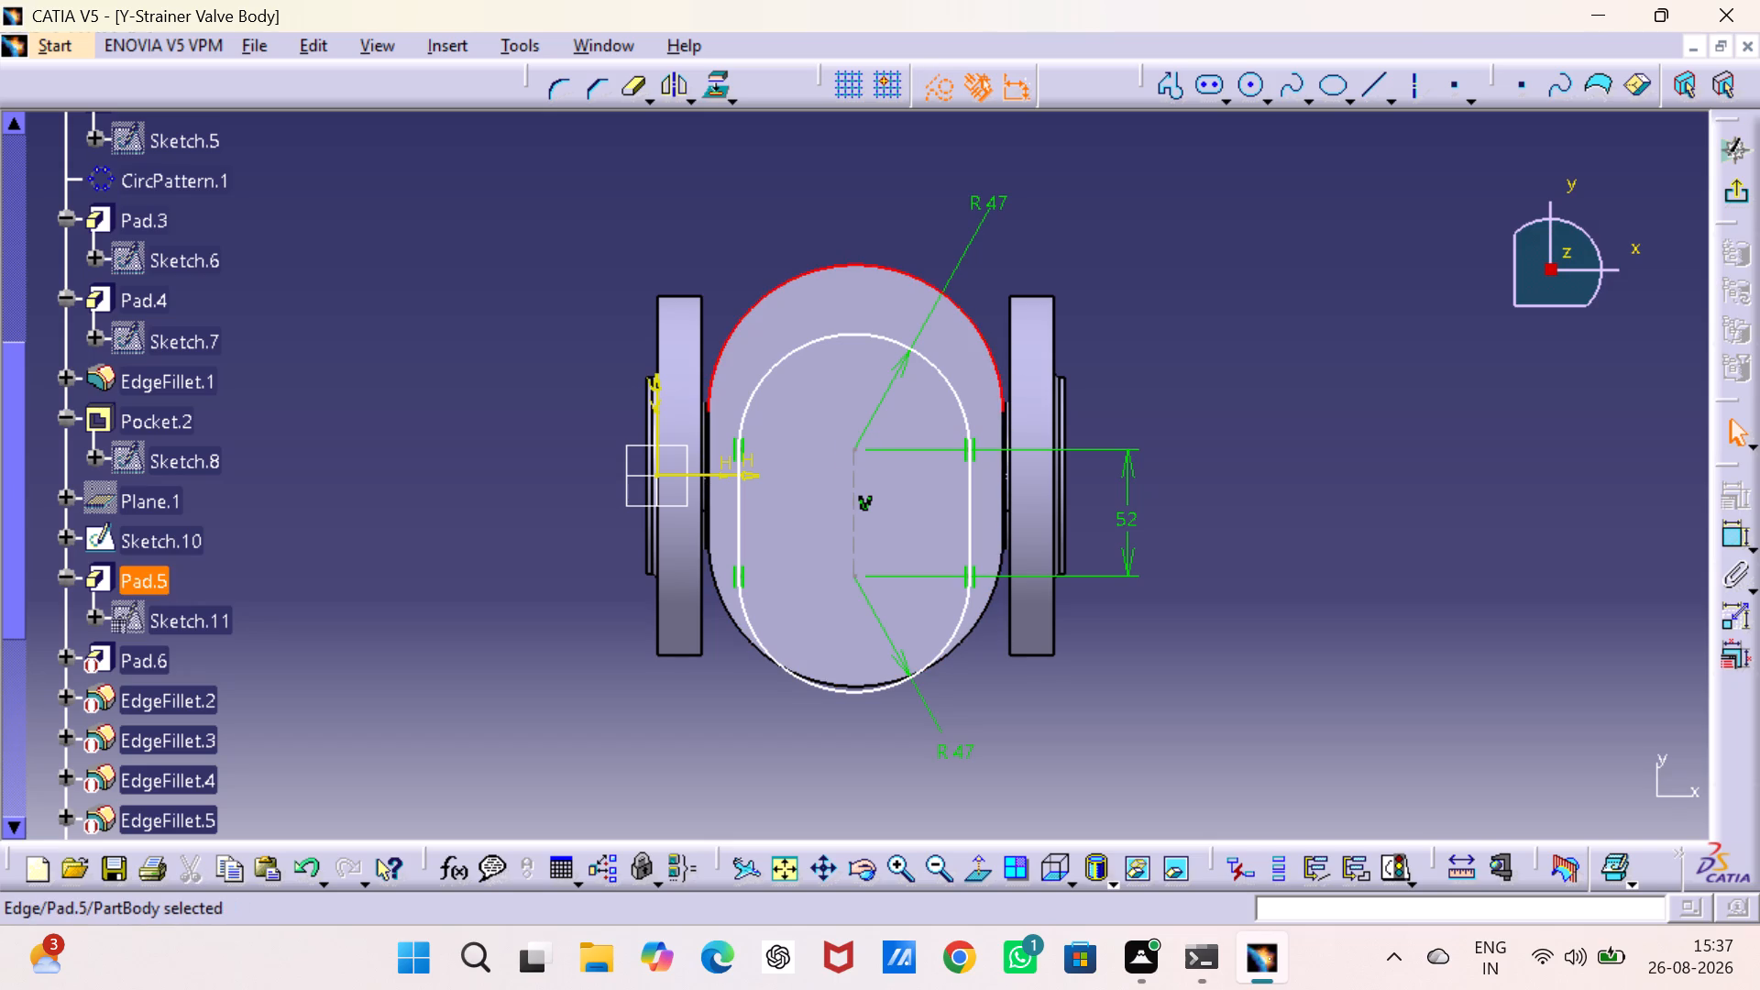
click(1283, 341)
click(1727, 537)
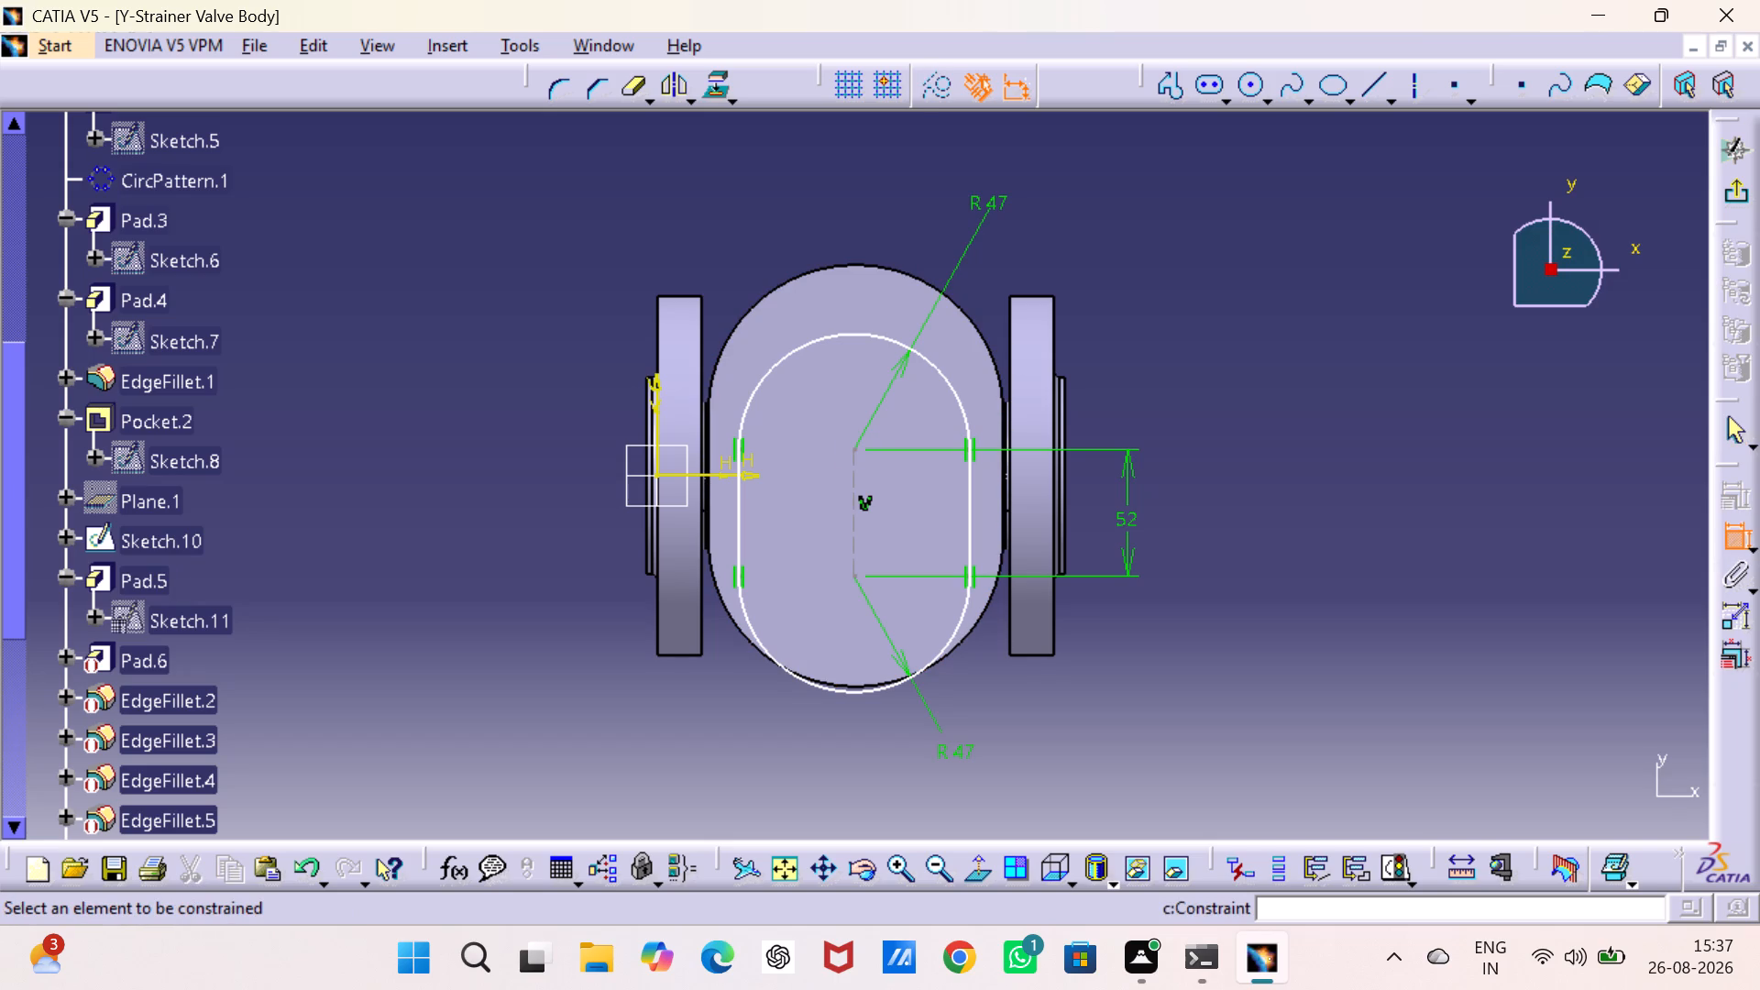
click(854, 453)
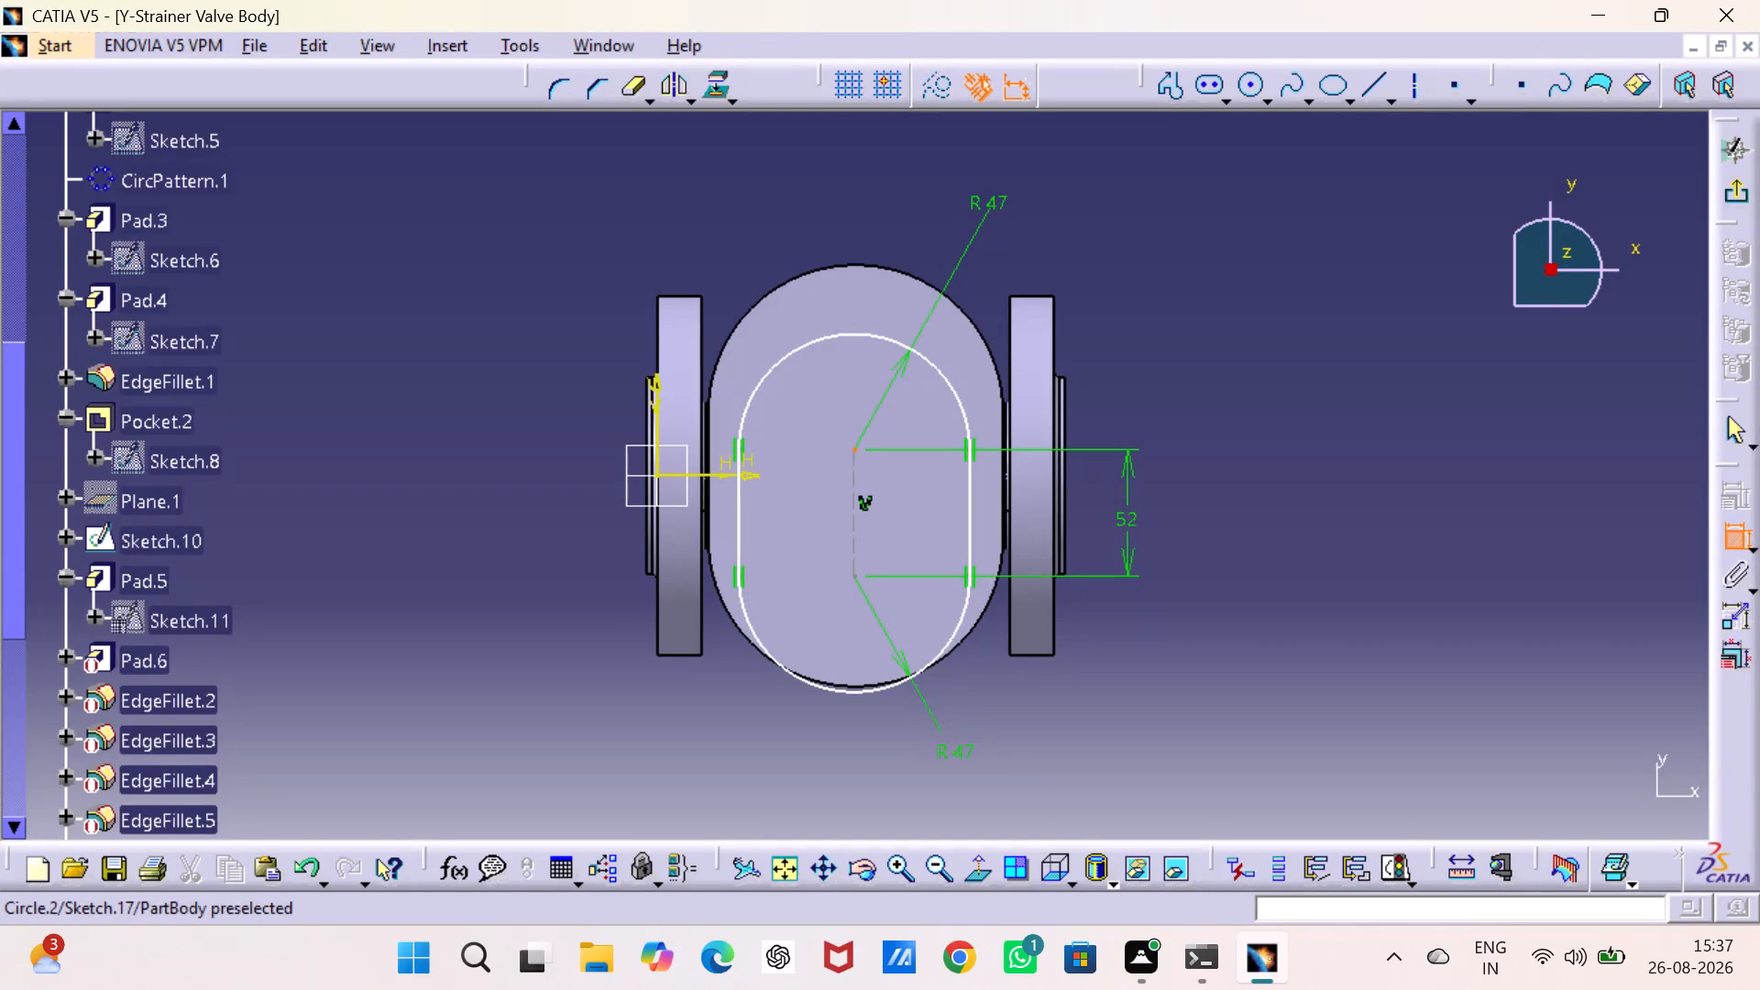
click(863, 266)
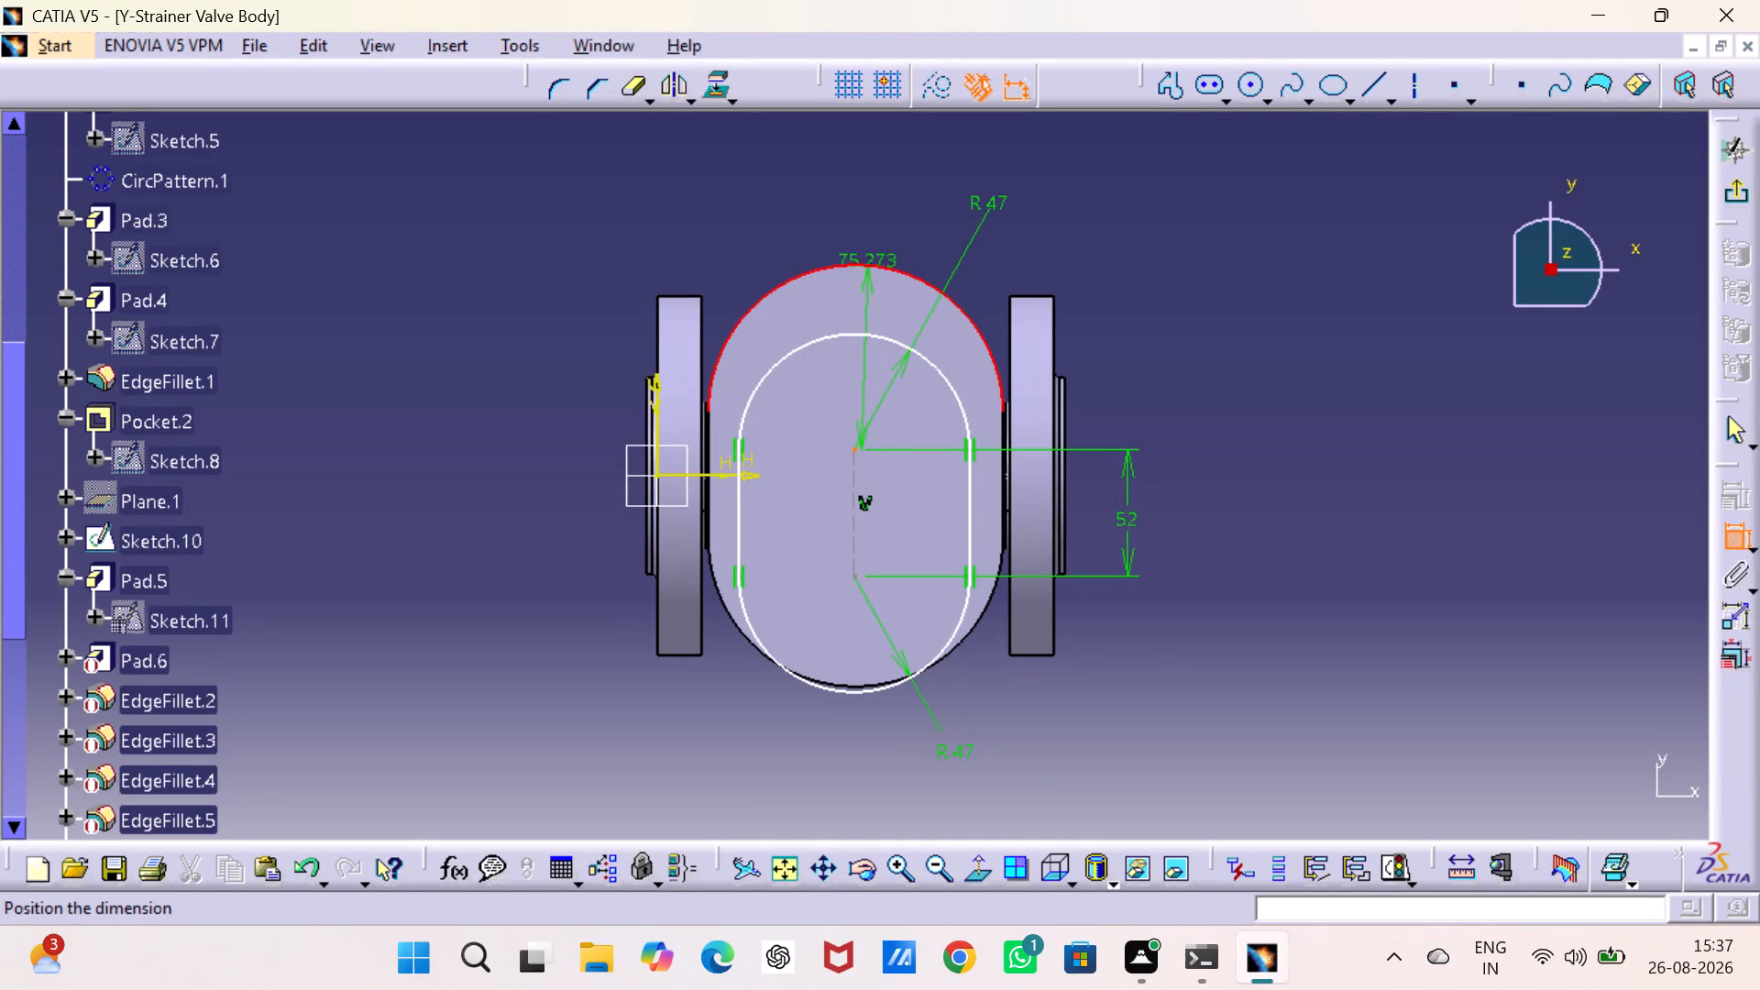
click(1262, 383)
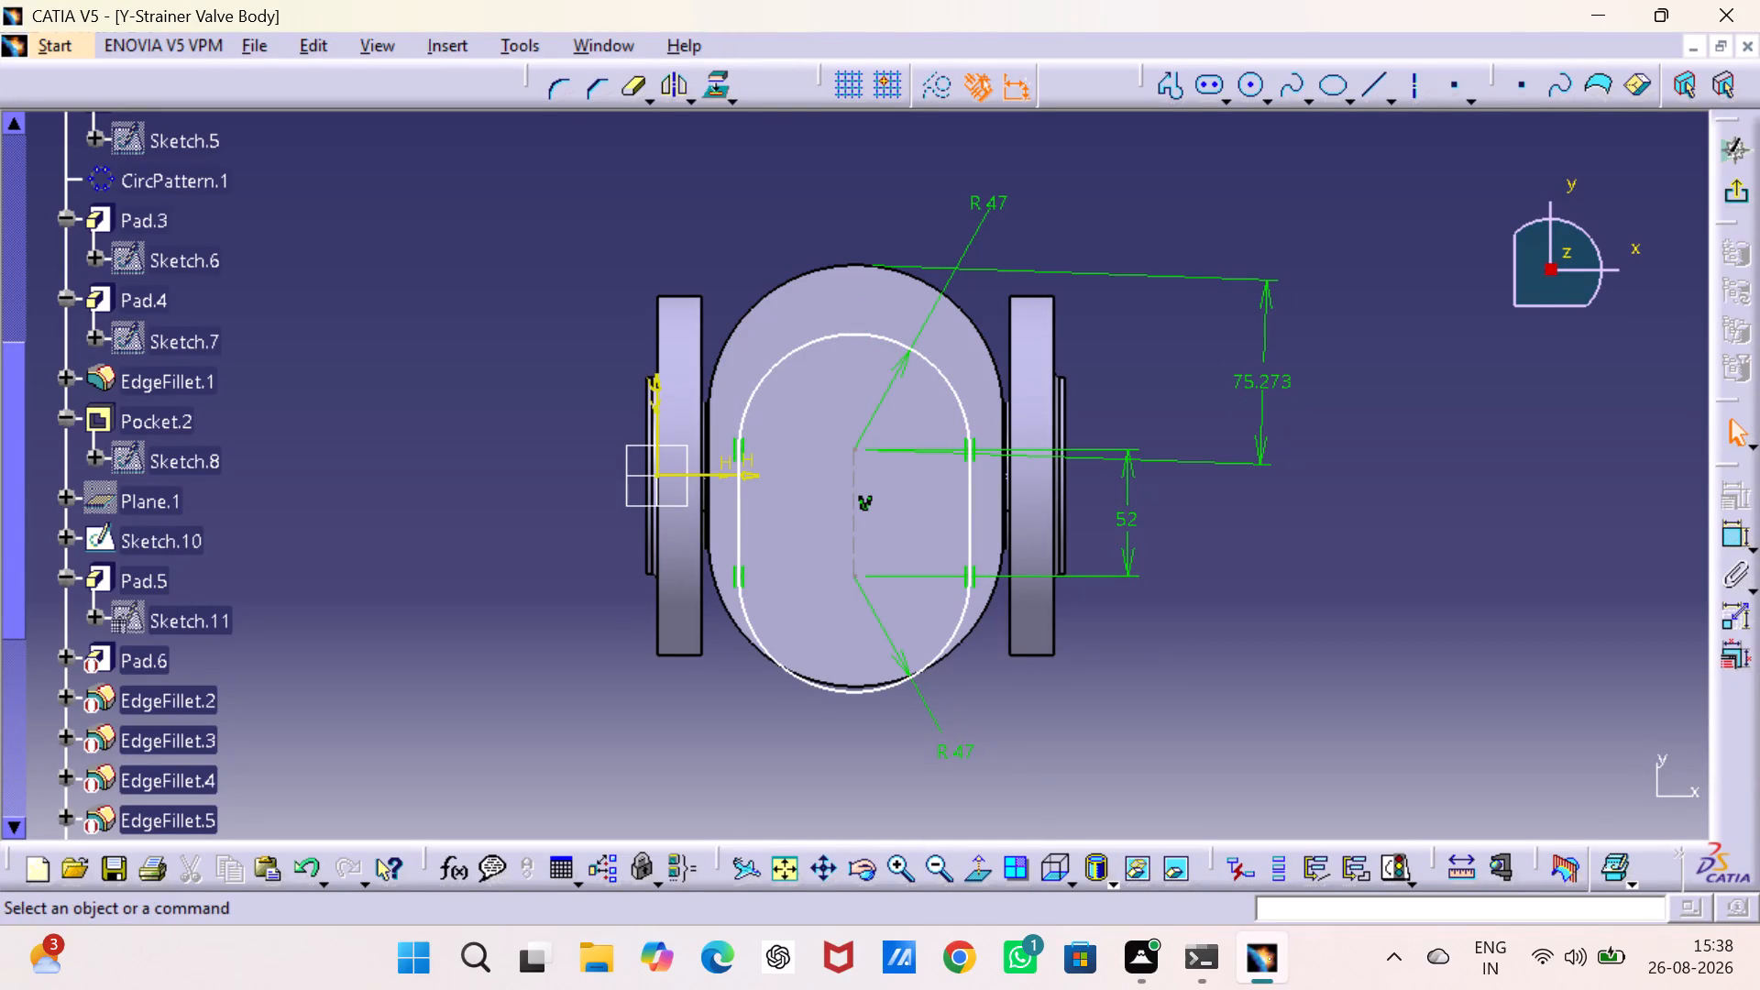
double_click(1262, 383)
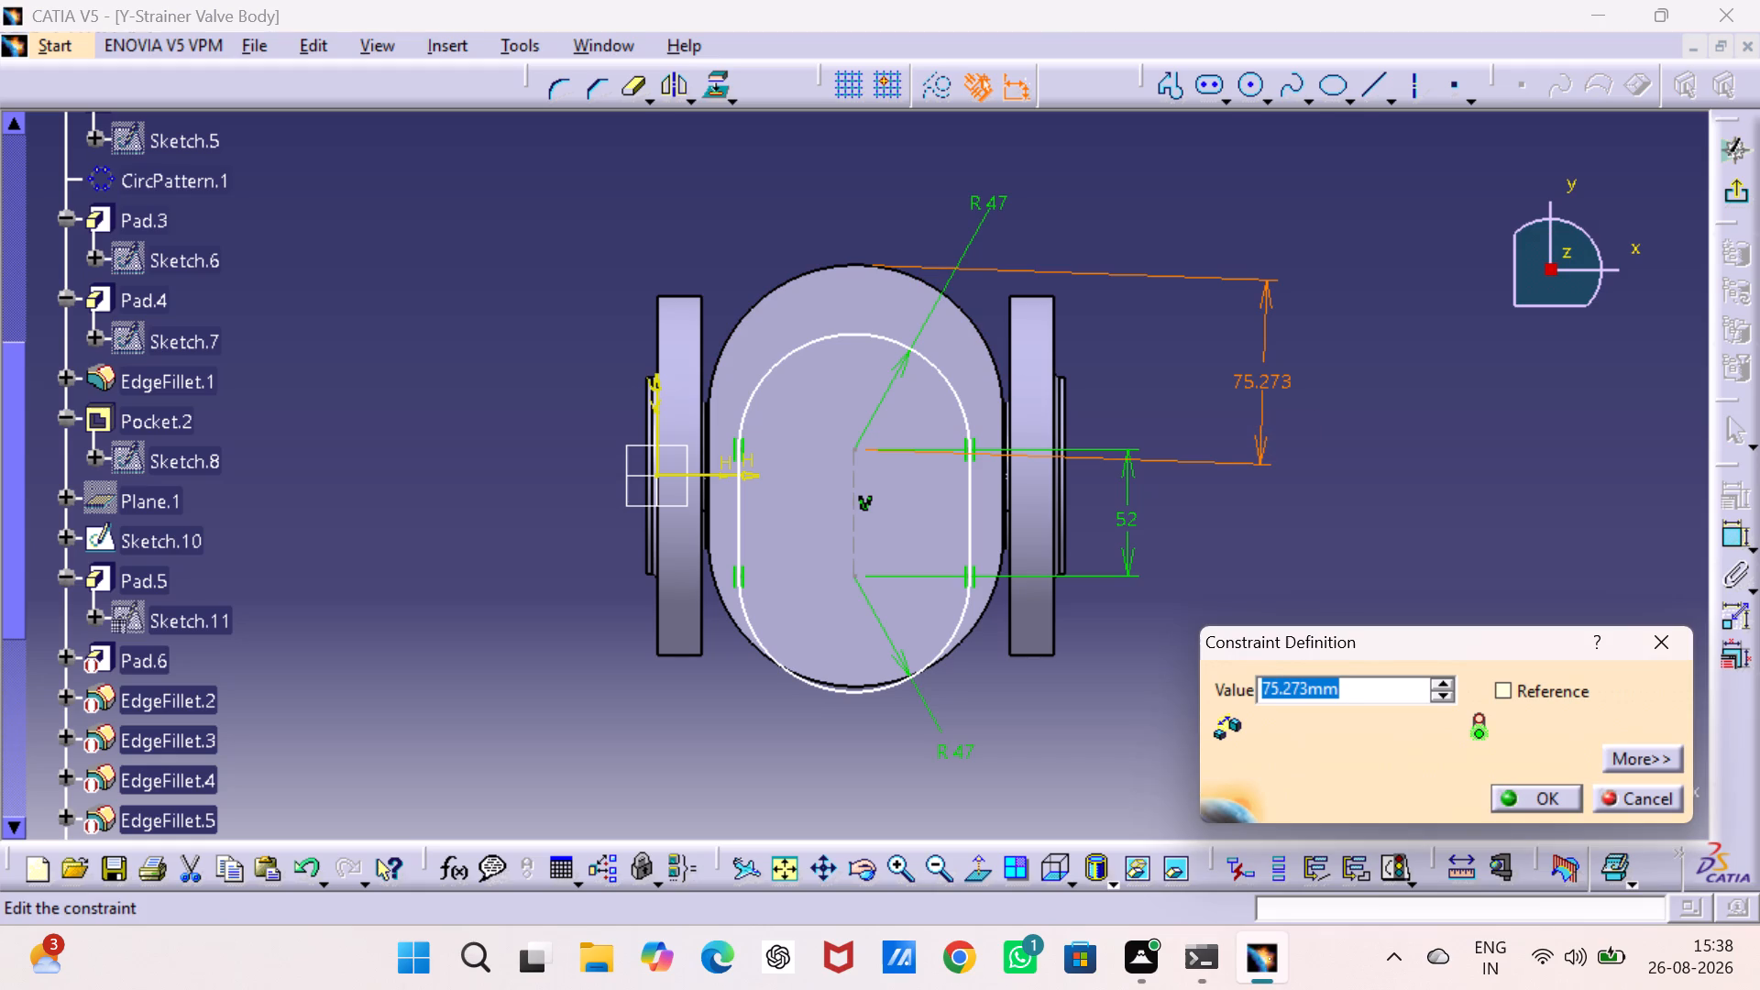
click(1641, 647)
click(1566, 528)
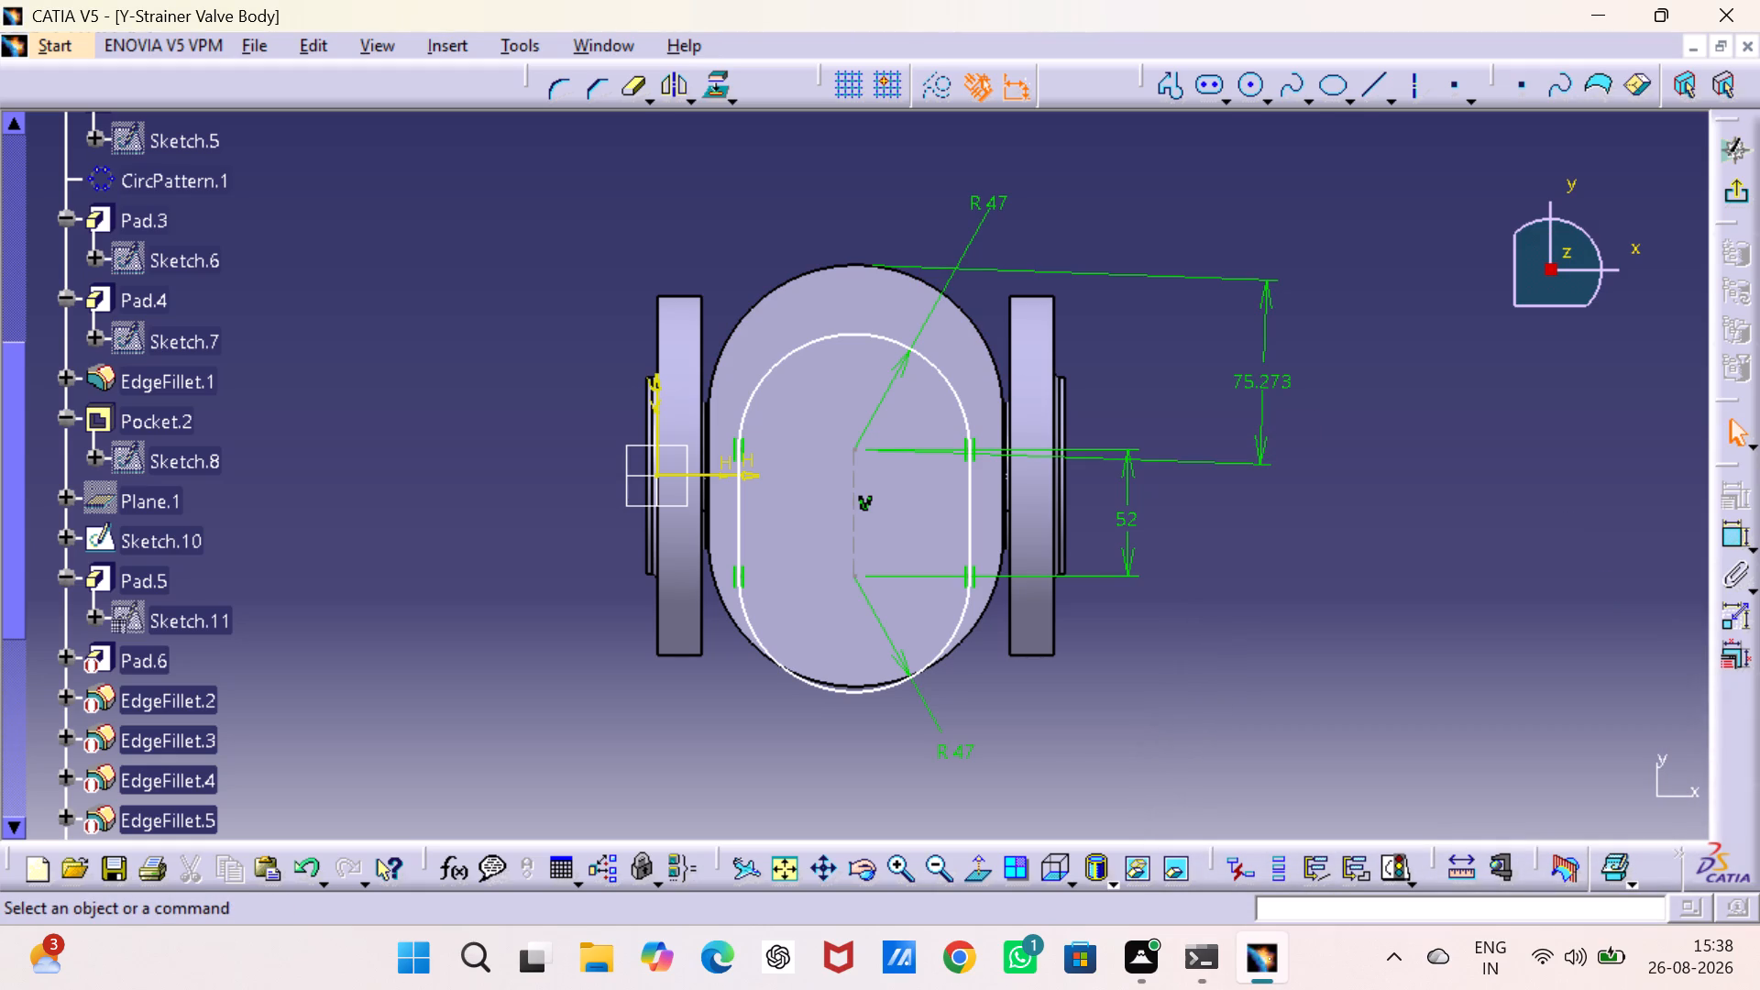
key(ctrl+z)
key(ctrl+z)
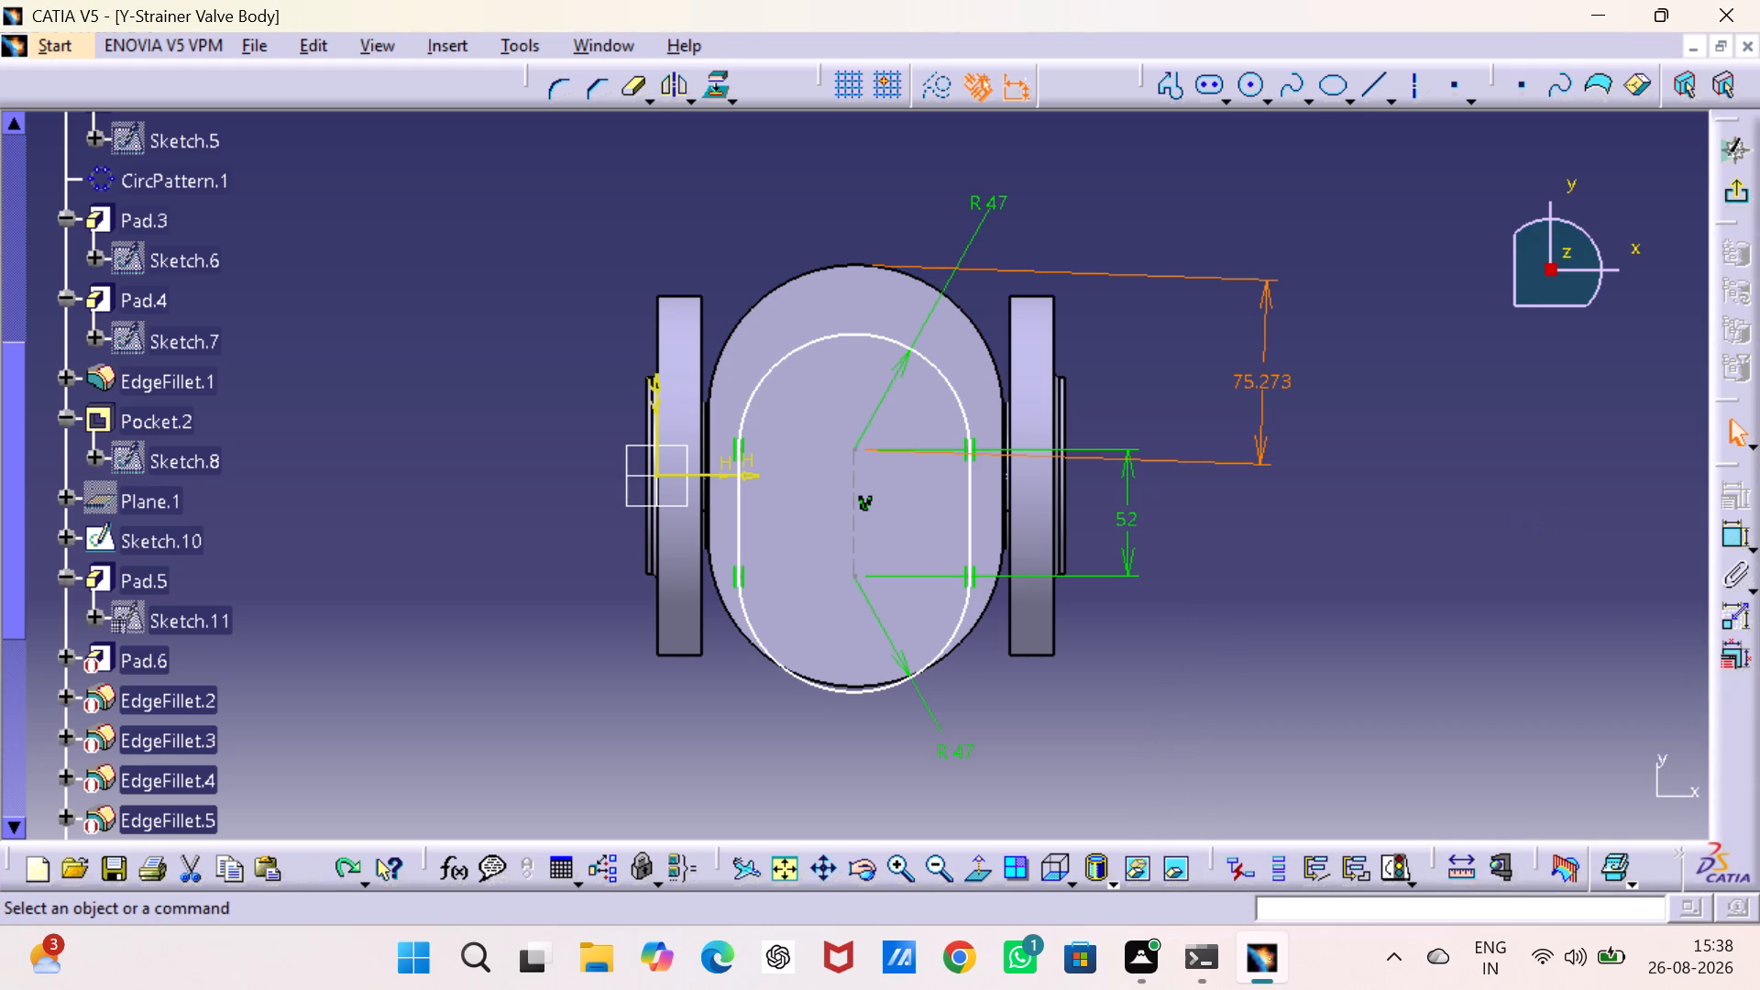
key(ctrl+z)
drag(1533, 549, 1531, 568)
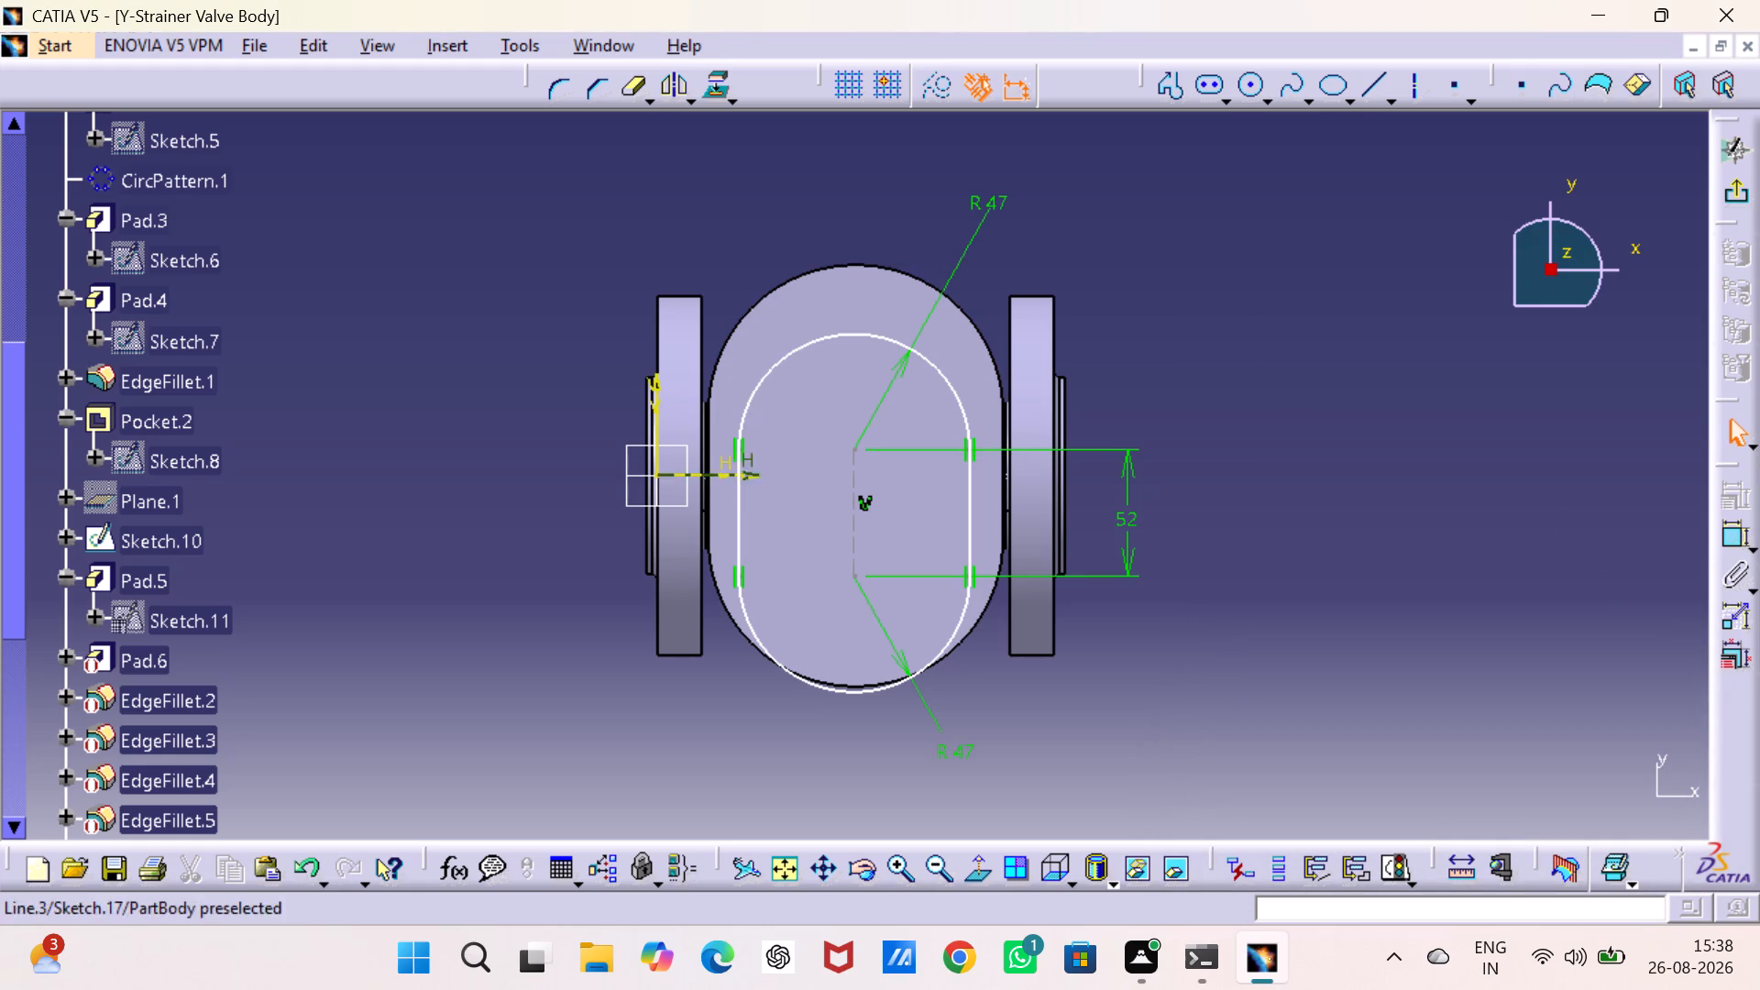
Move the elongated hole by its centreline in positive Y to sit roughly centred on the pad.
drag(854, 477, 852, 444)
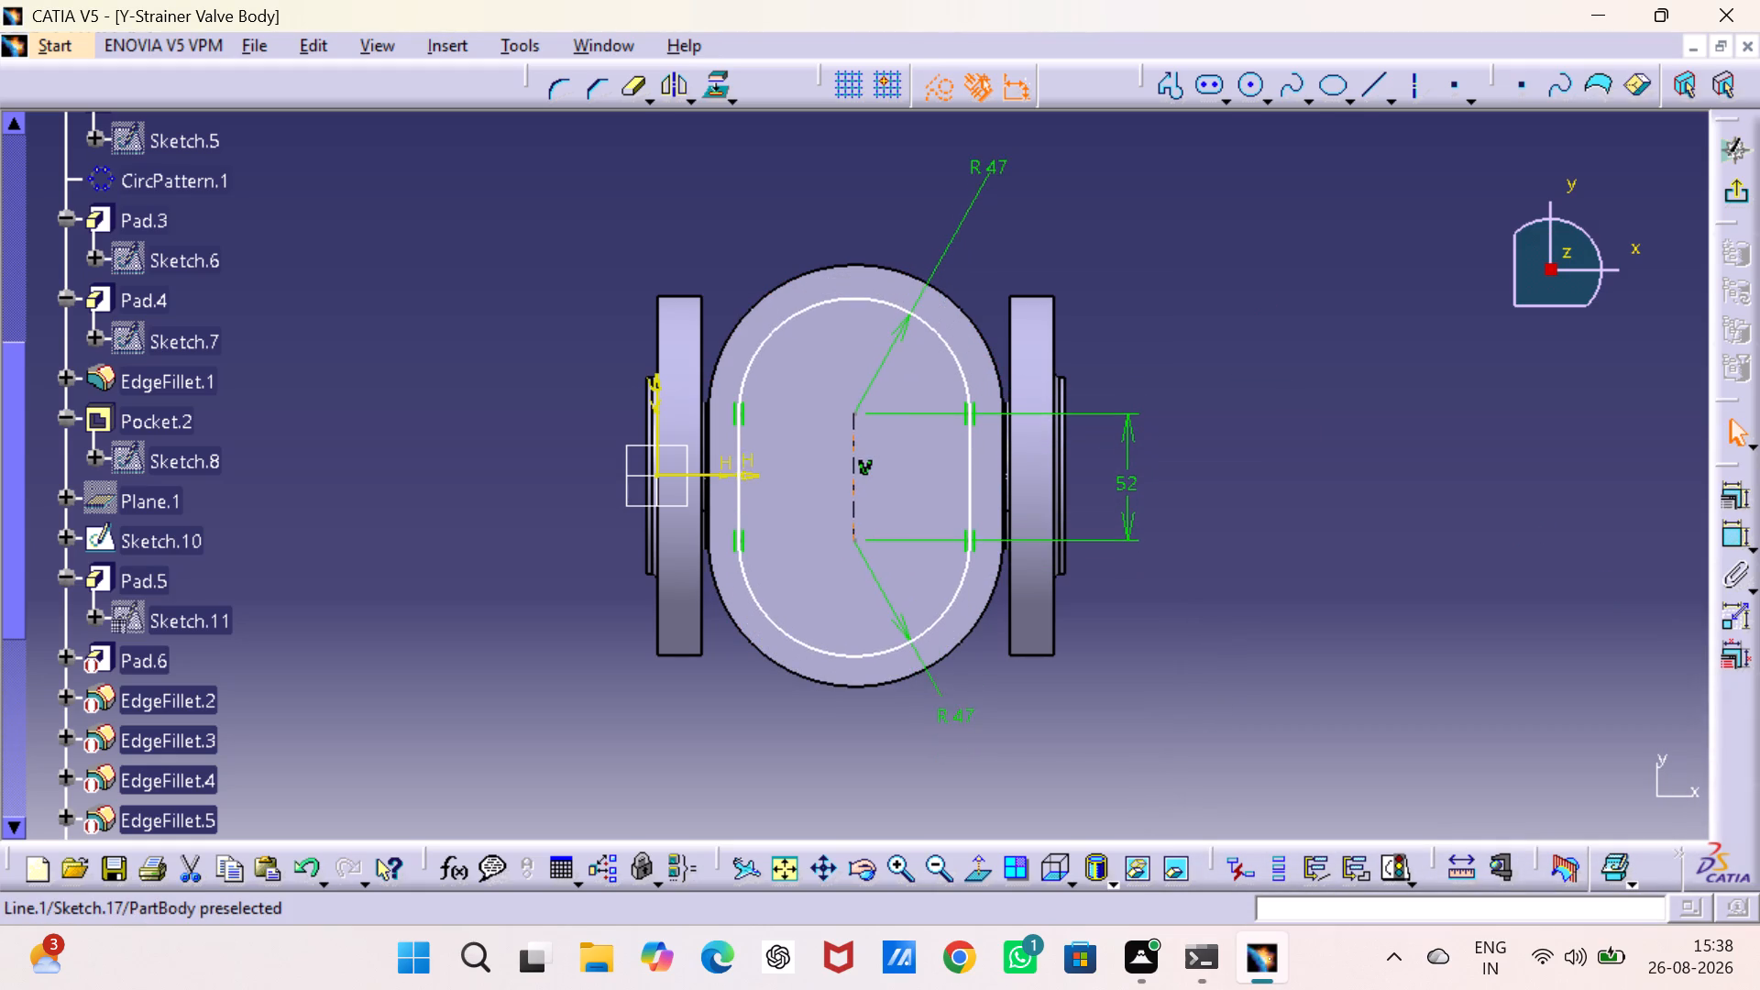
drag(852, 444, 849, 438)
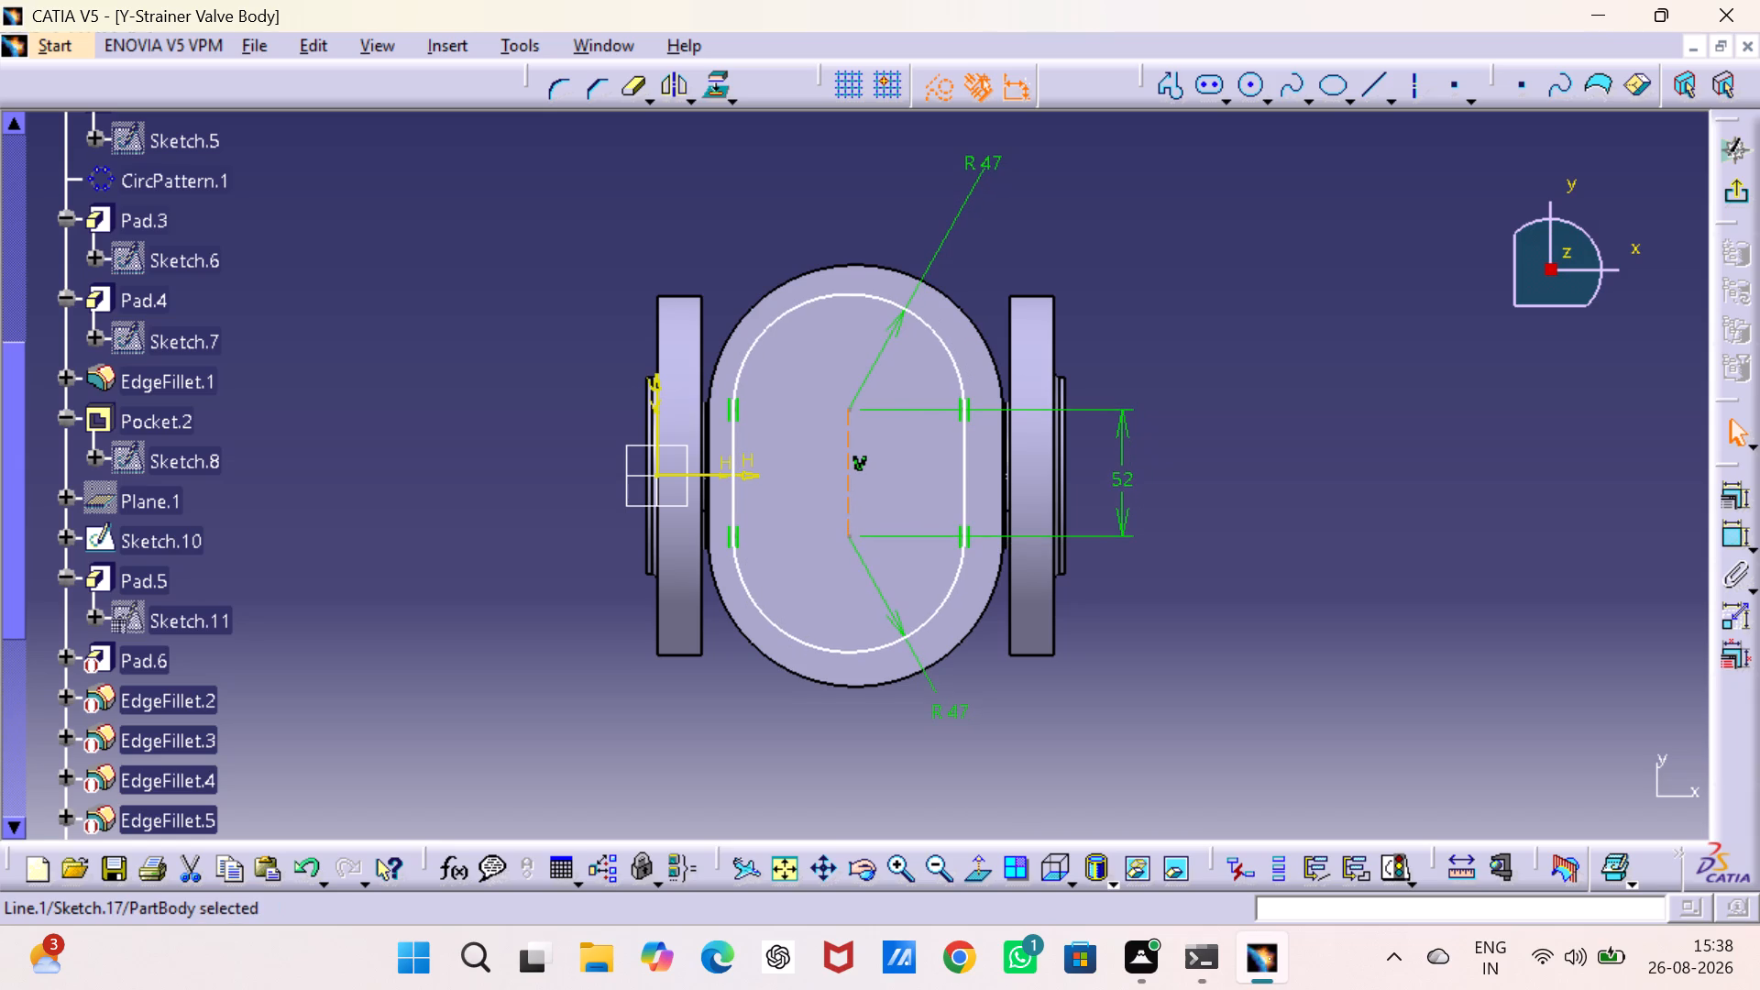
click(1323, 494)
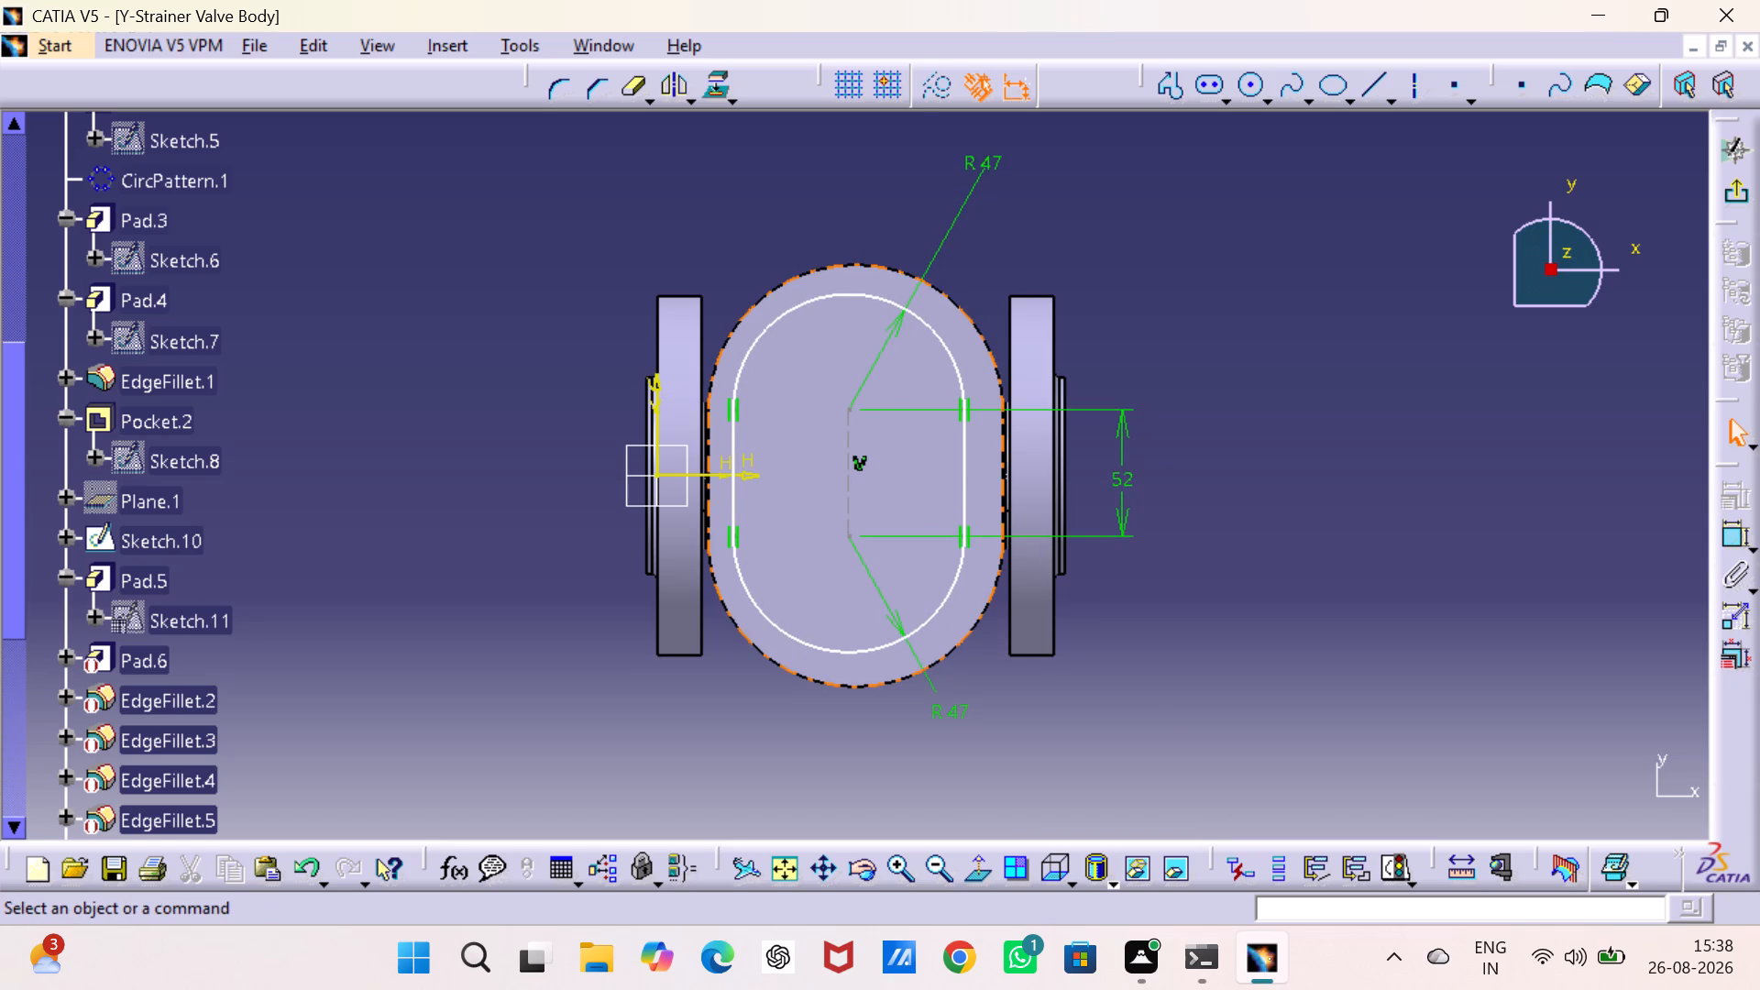
Constrain the elongated hole's two arc centres with Symmetry about the sketch's horizontal axis.
click(850, 534)
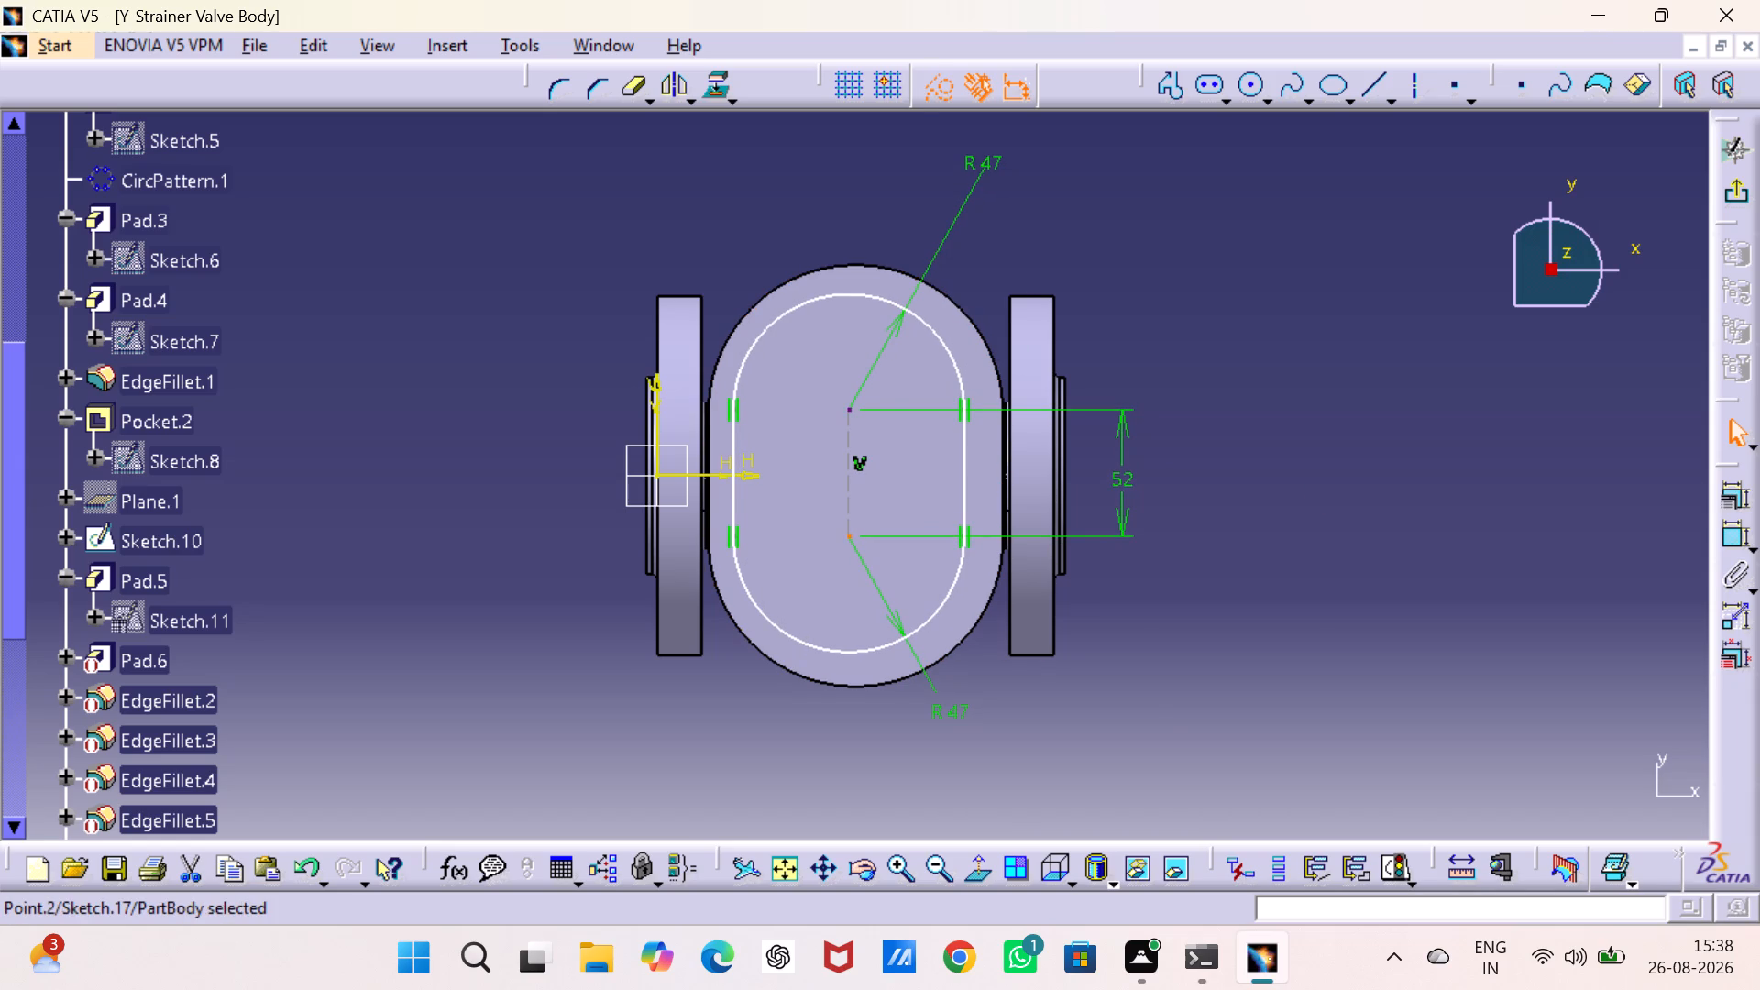
ctrl+click(849, 409)
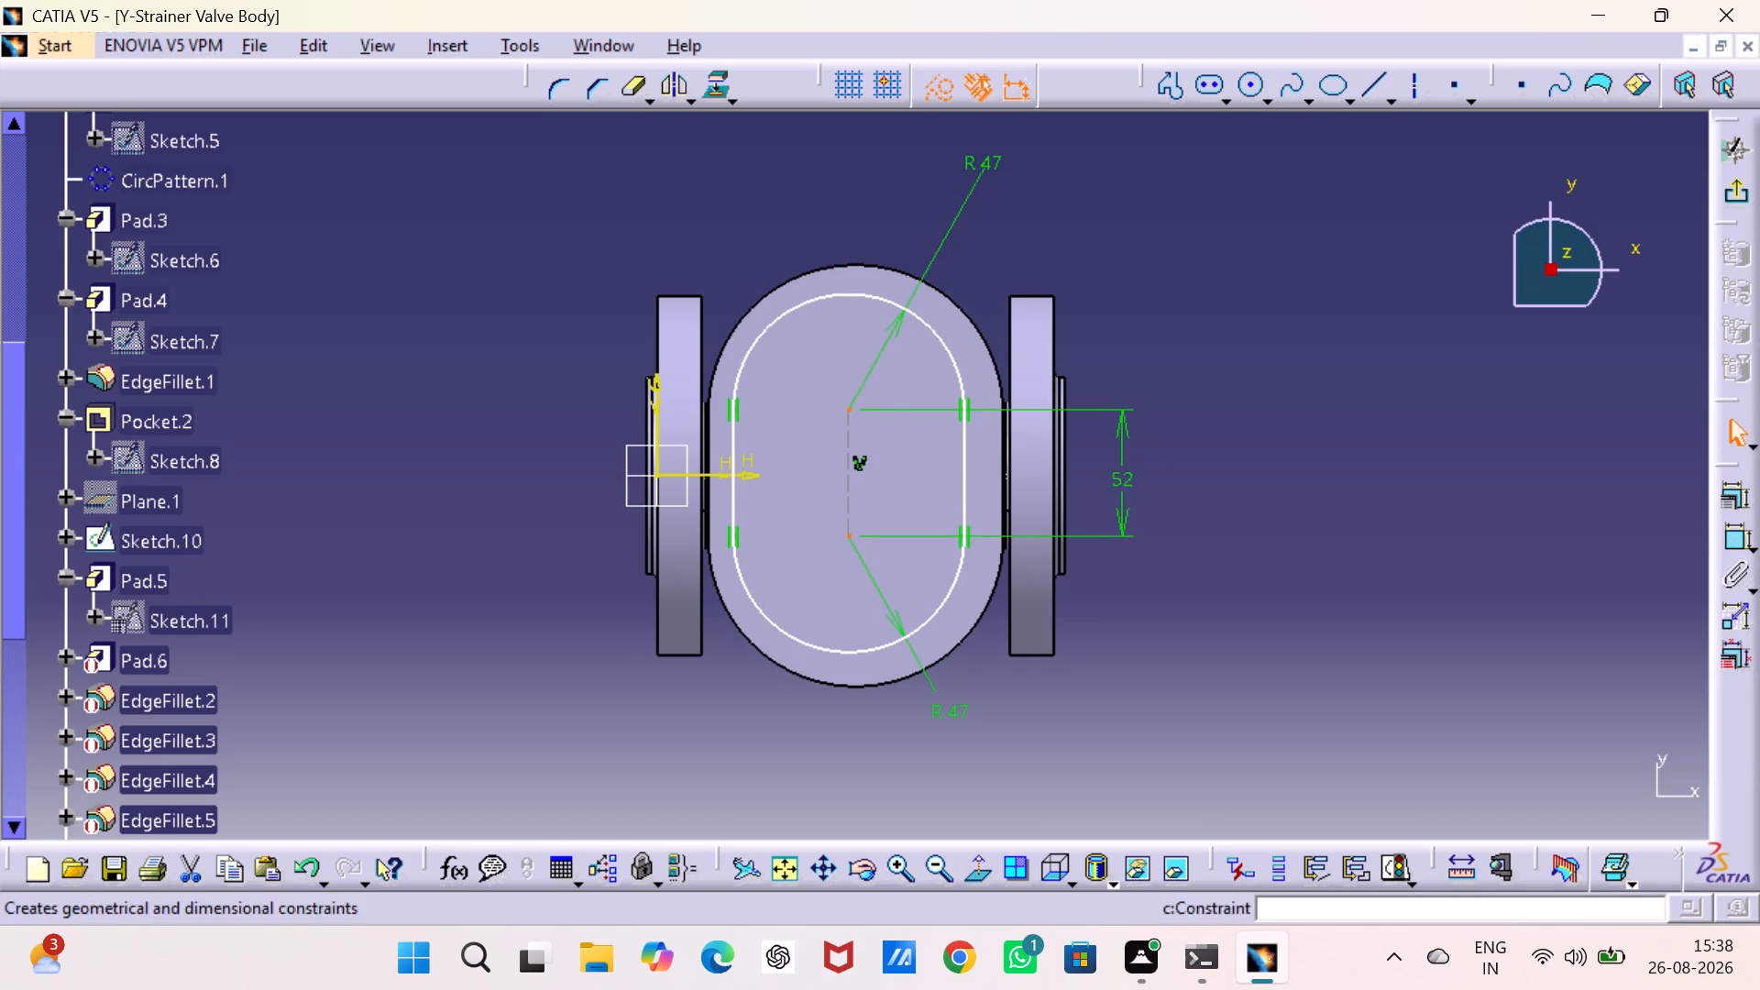
ctrl+click(698, 477)
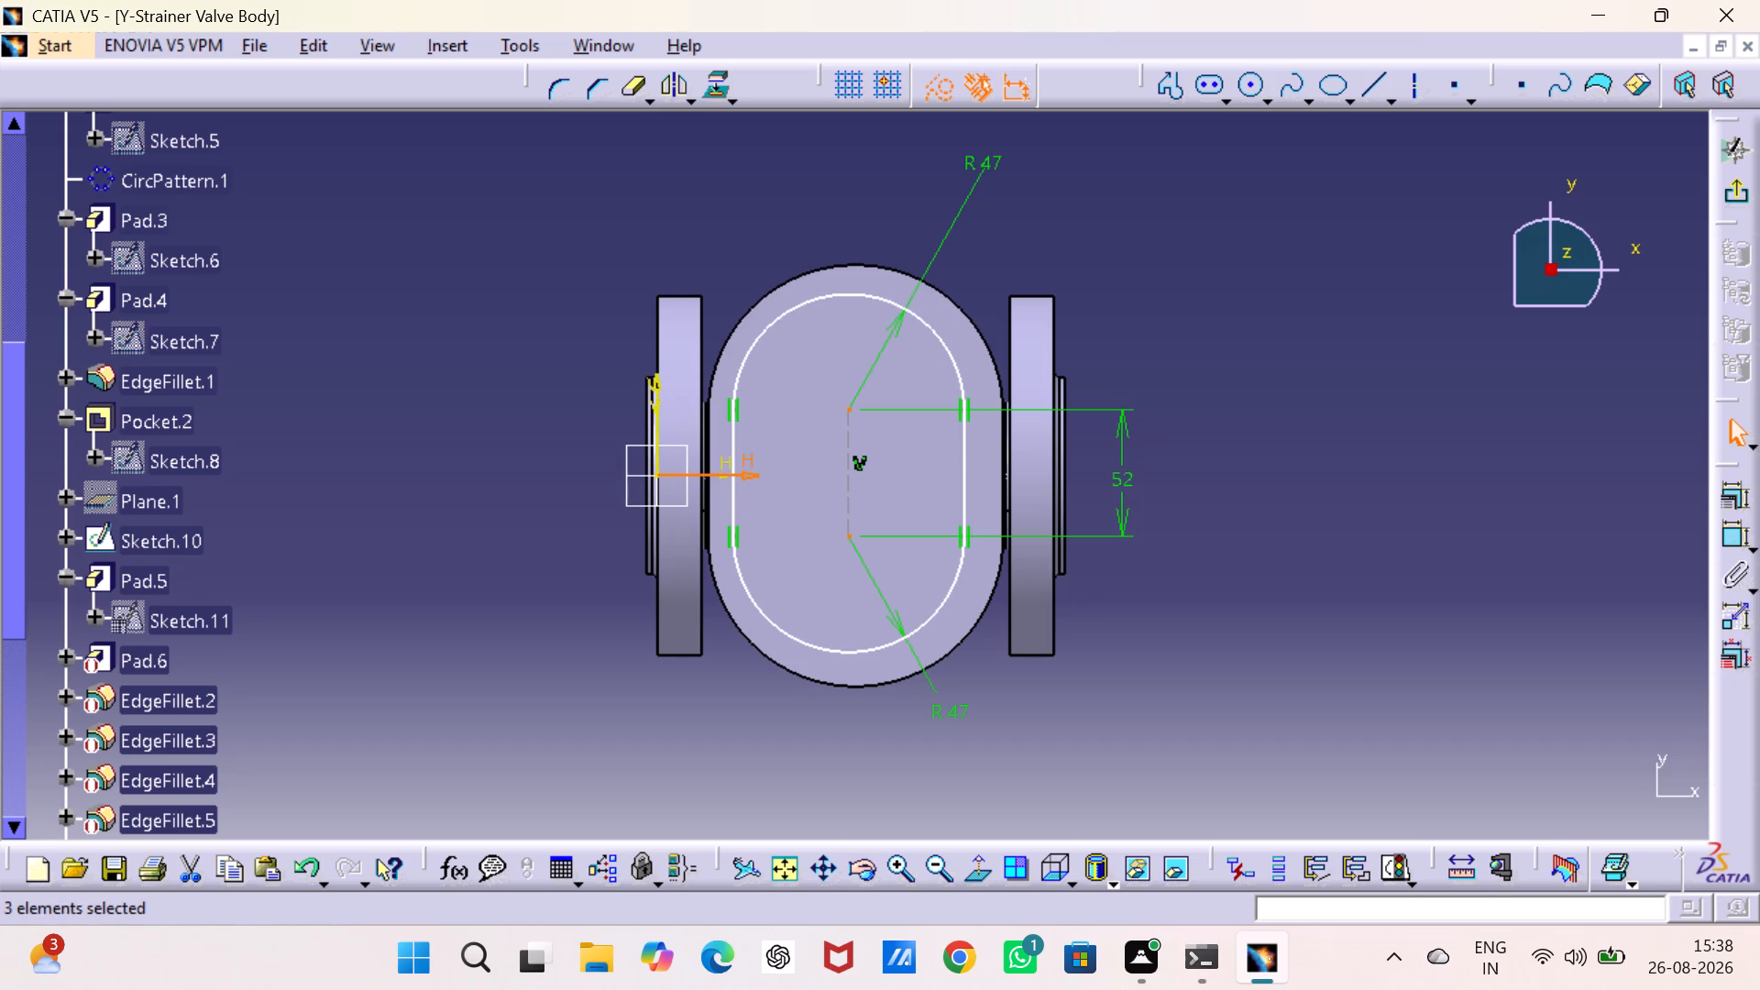
click(1730, 499)
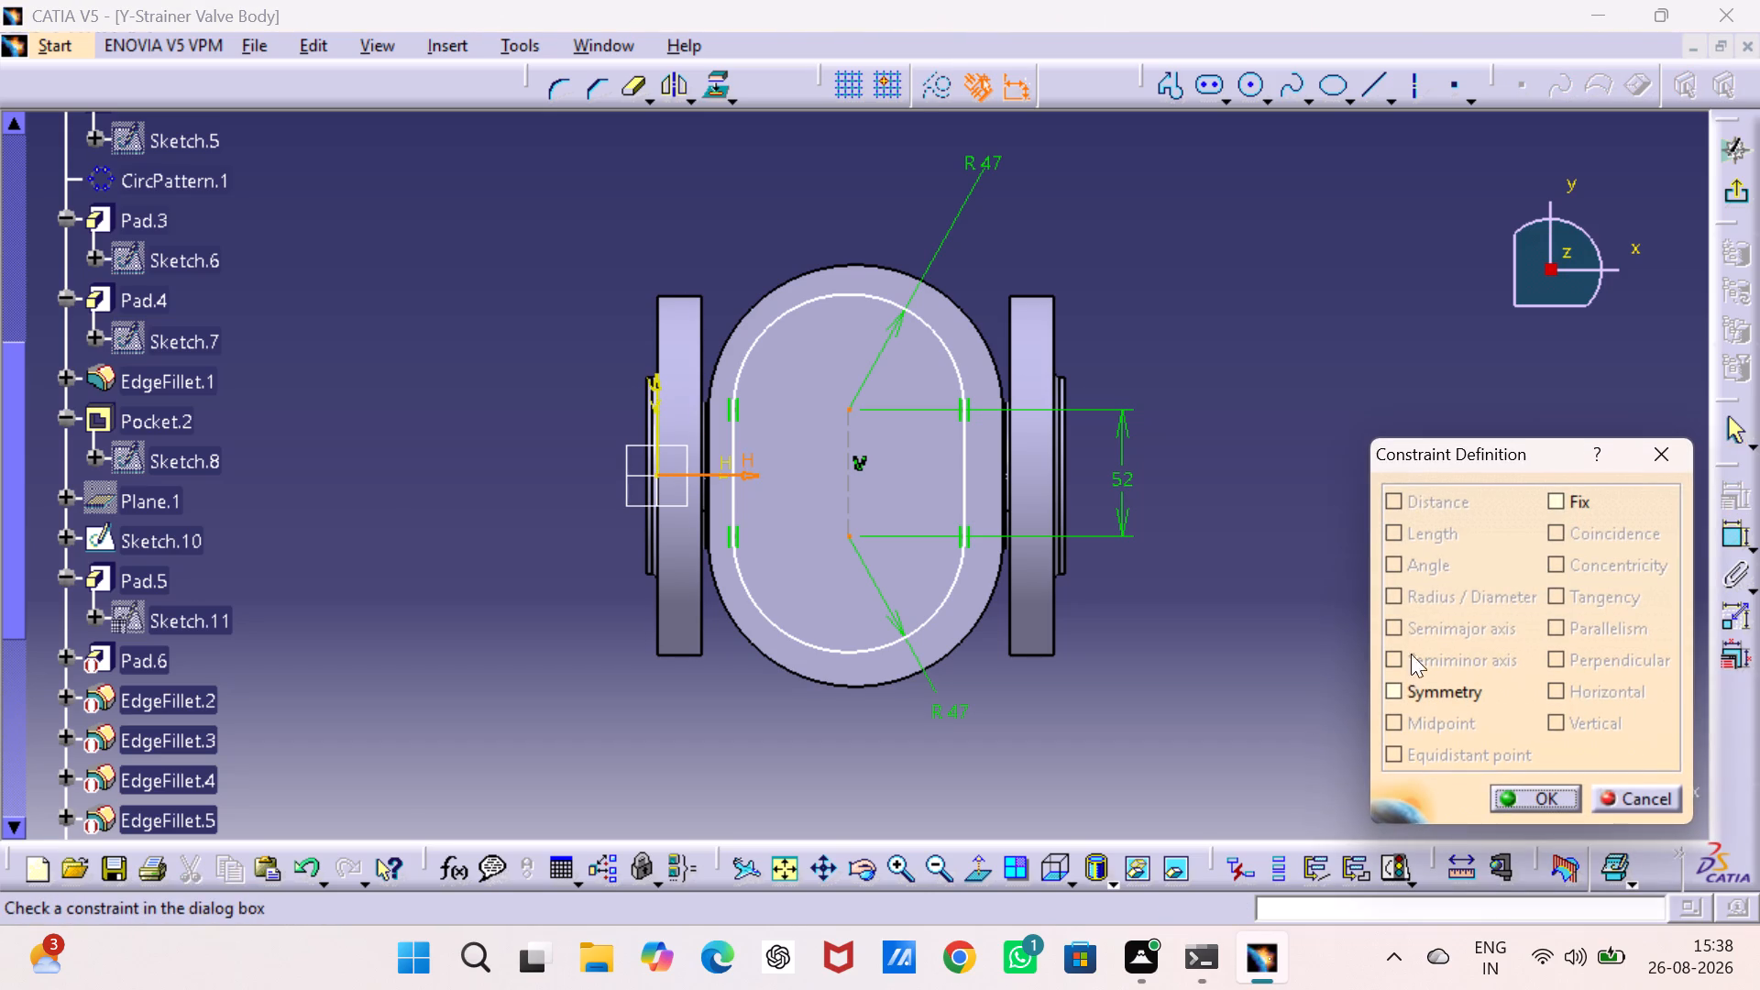
click(1389, 687)
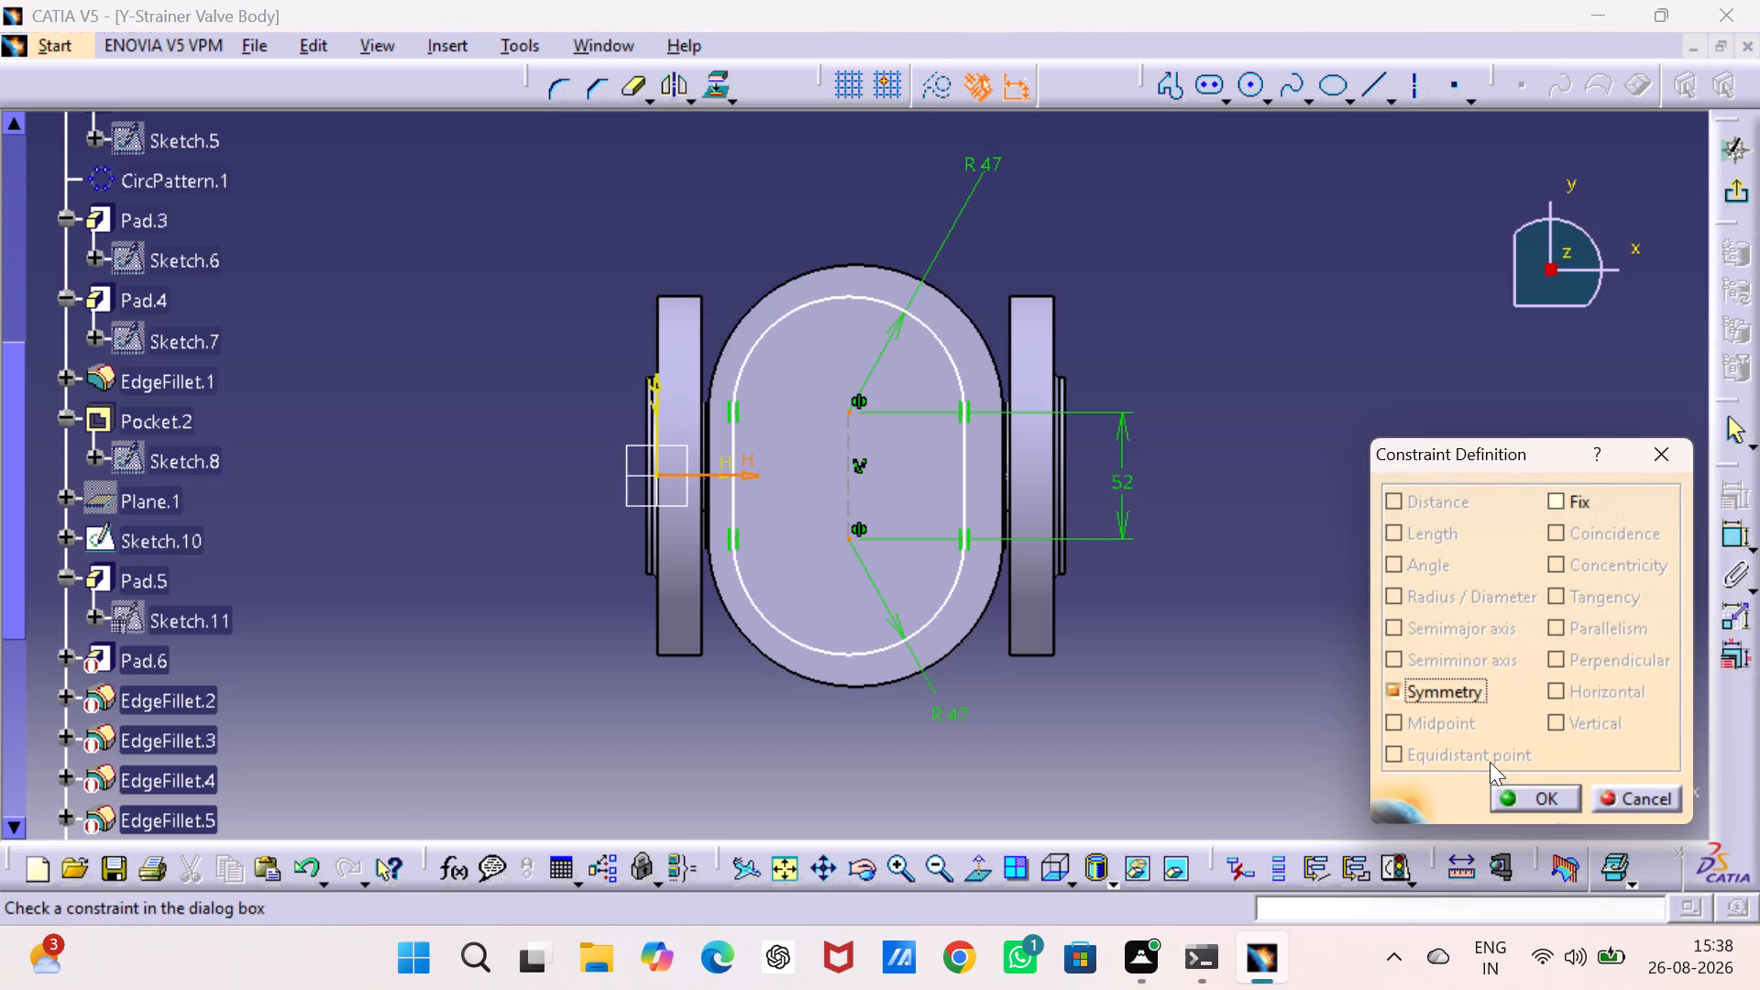
click(1546, 798)
click(1339, 638)
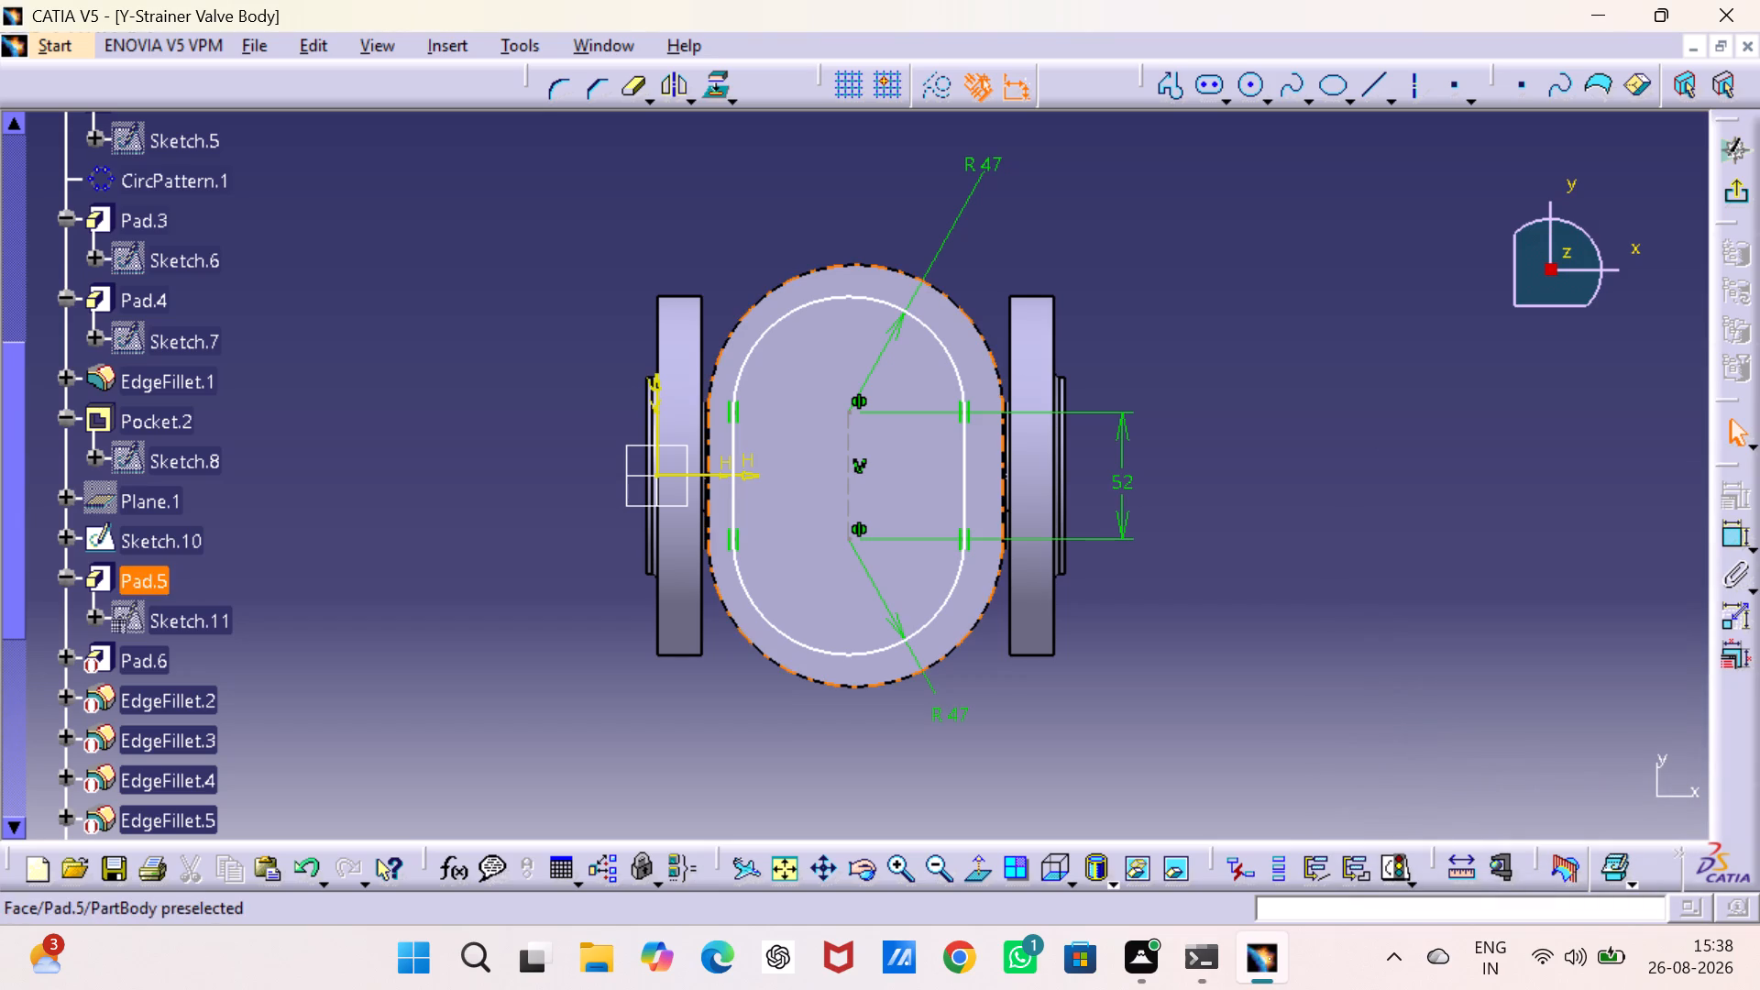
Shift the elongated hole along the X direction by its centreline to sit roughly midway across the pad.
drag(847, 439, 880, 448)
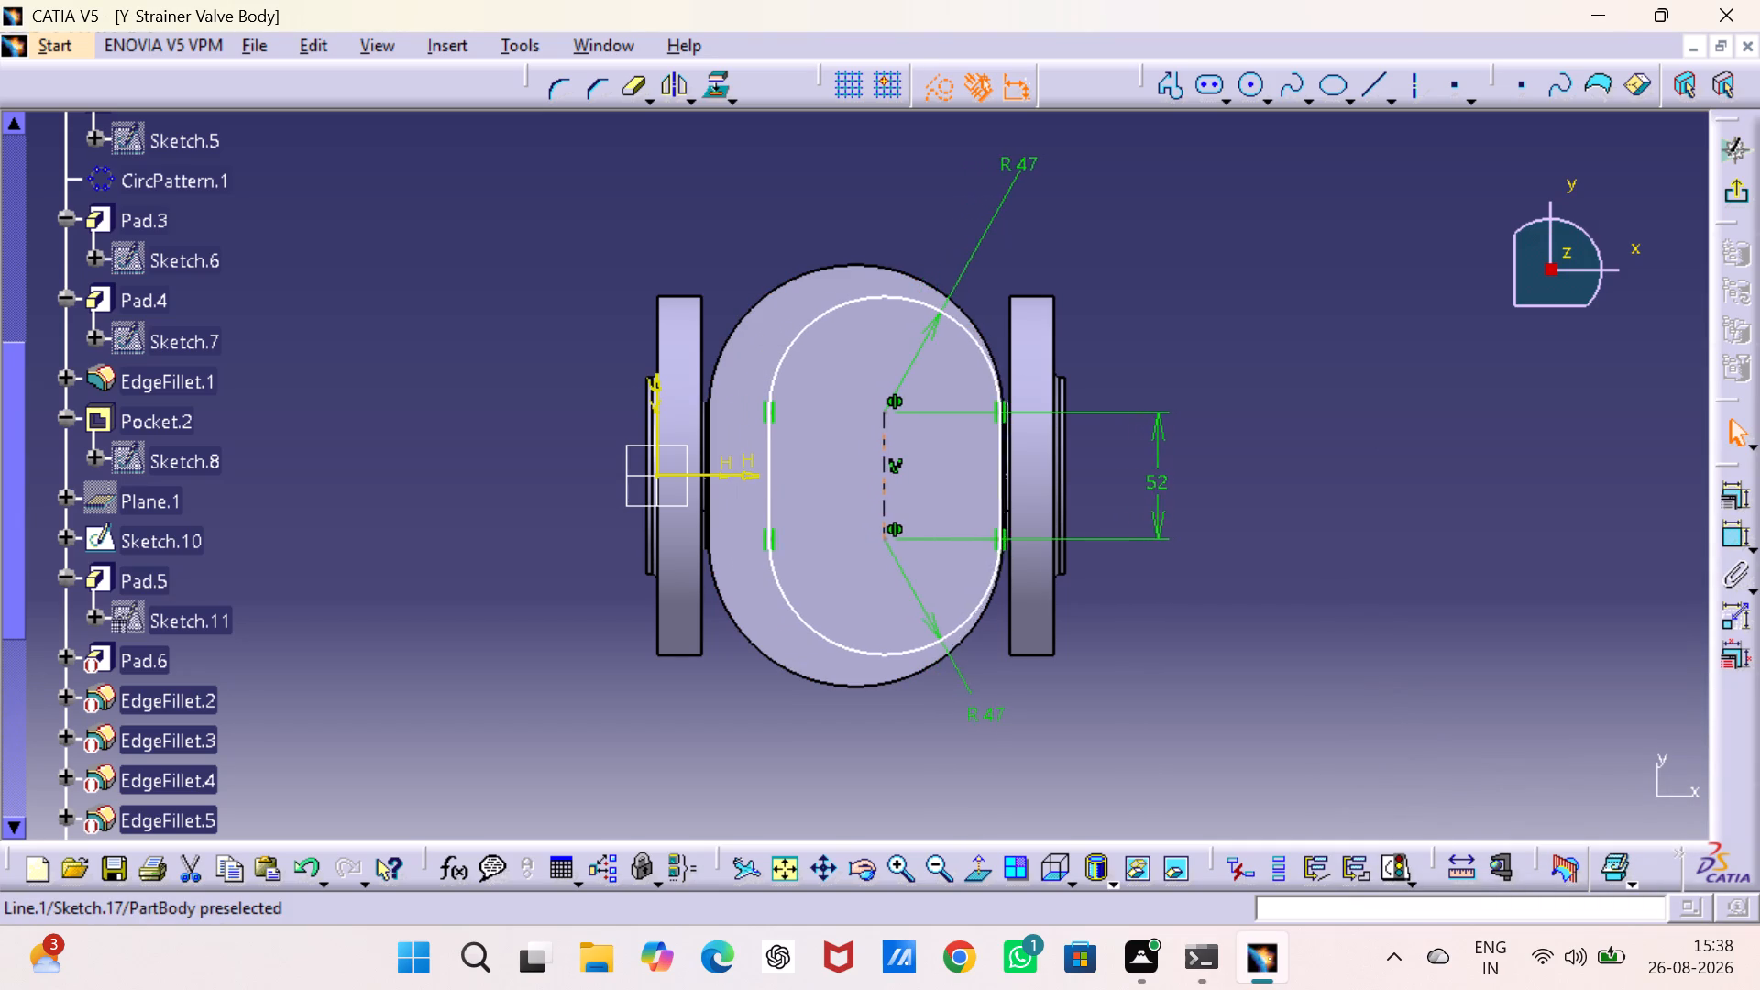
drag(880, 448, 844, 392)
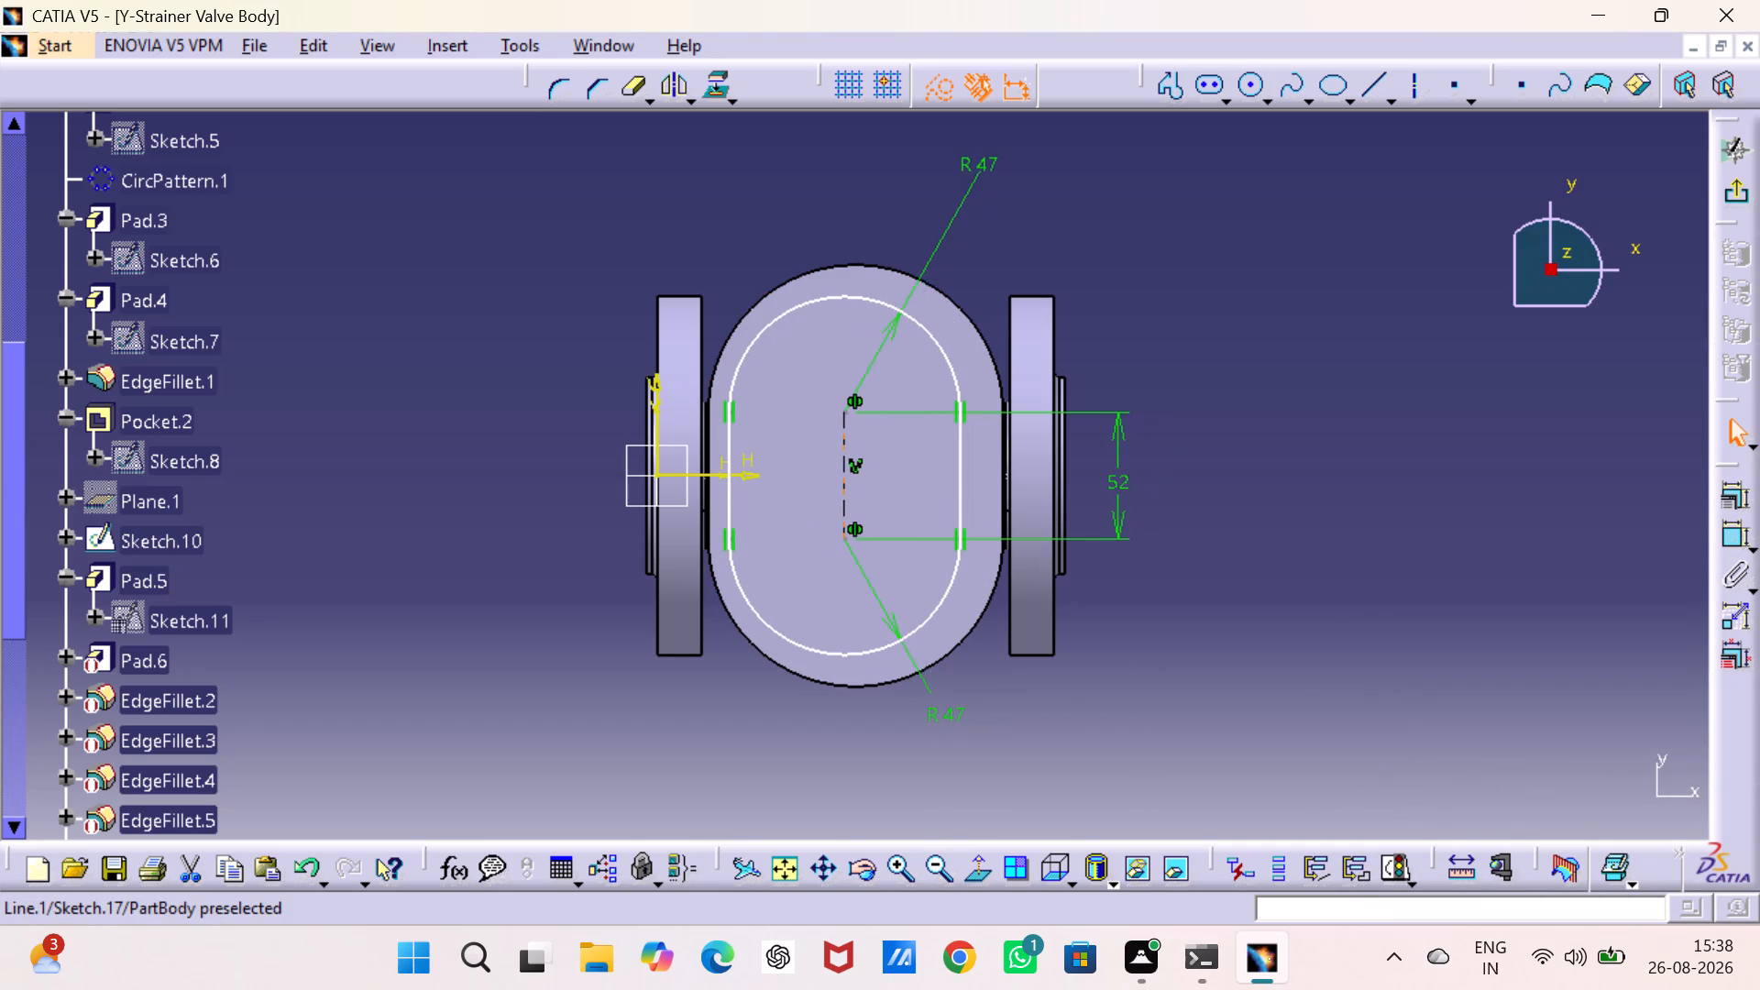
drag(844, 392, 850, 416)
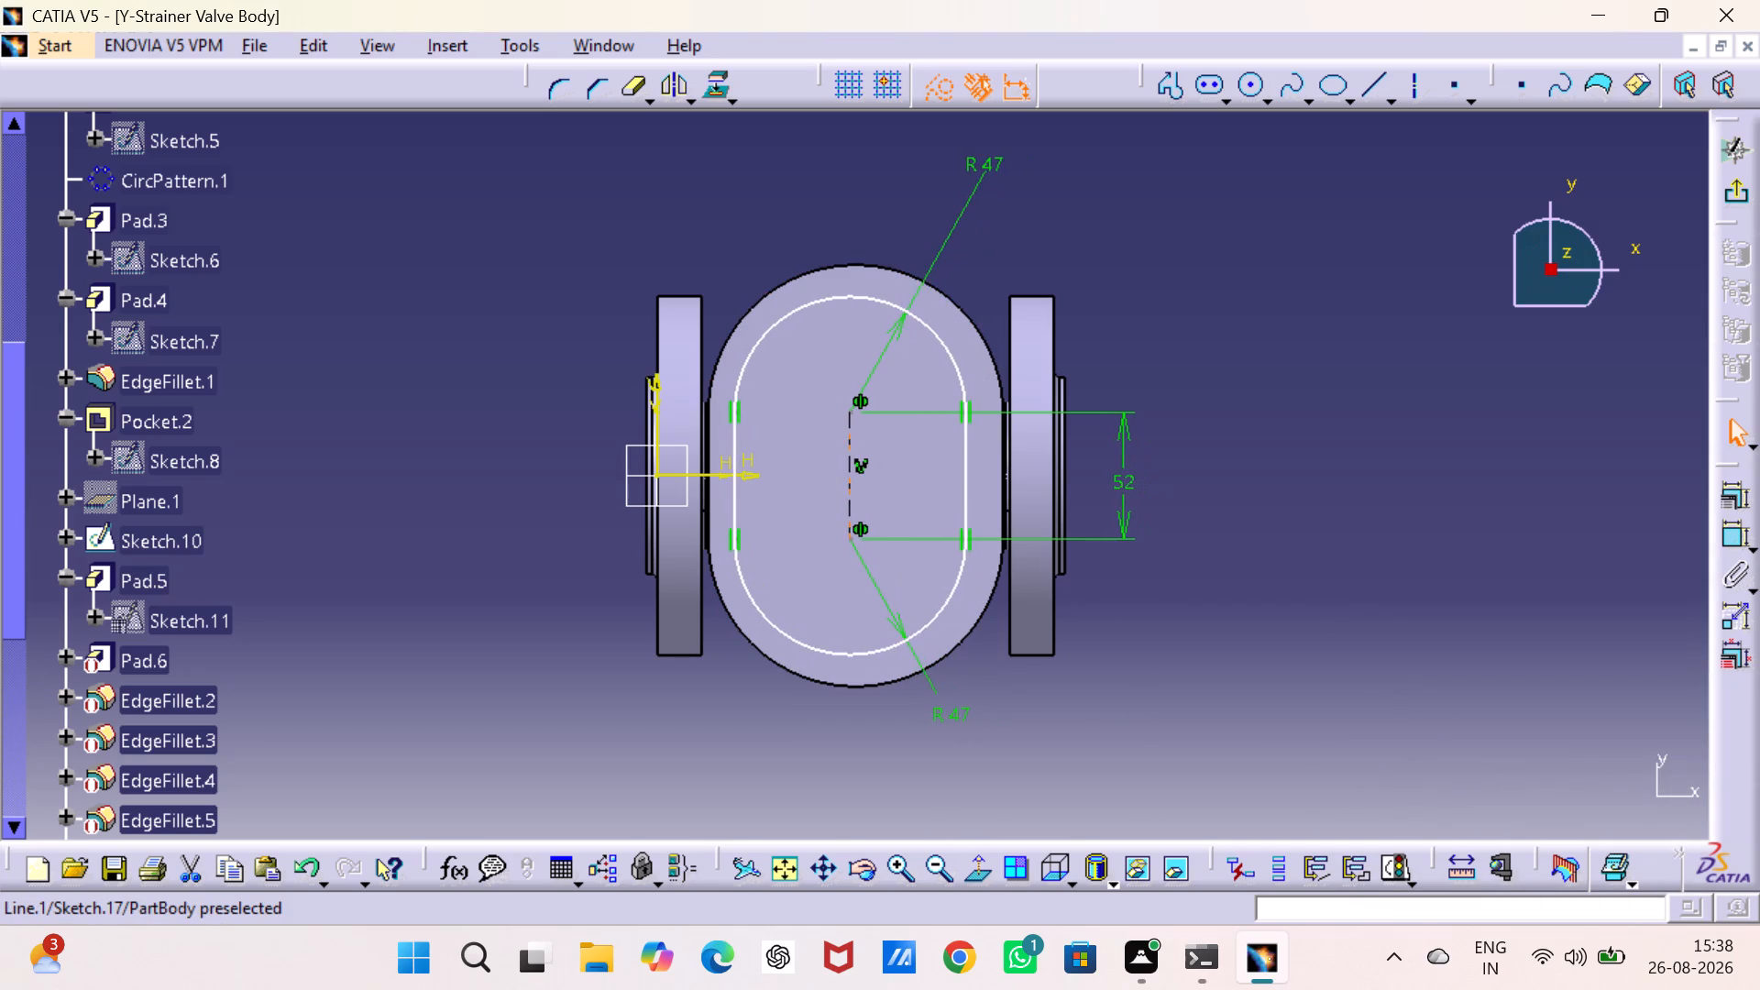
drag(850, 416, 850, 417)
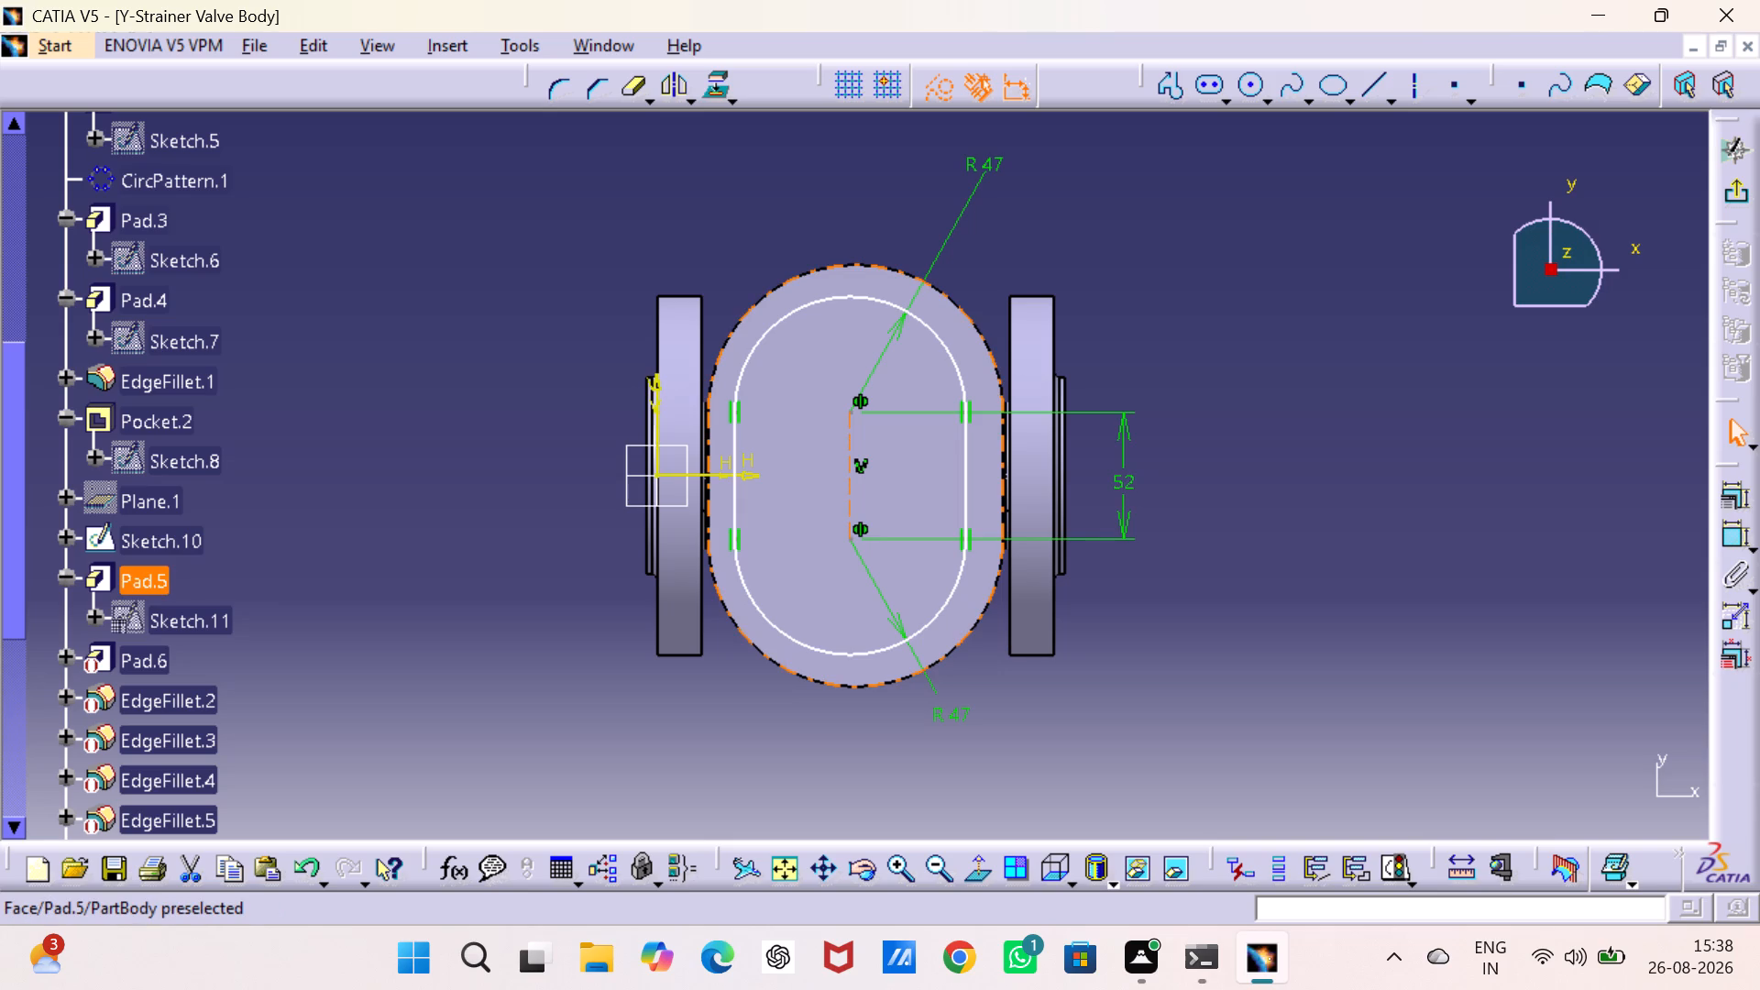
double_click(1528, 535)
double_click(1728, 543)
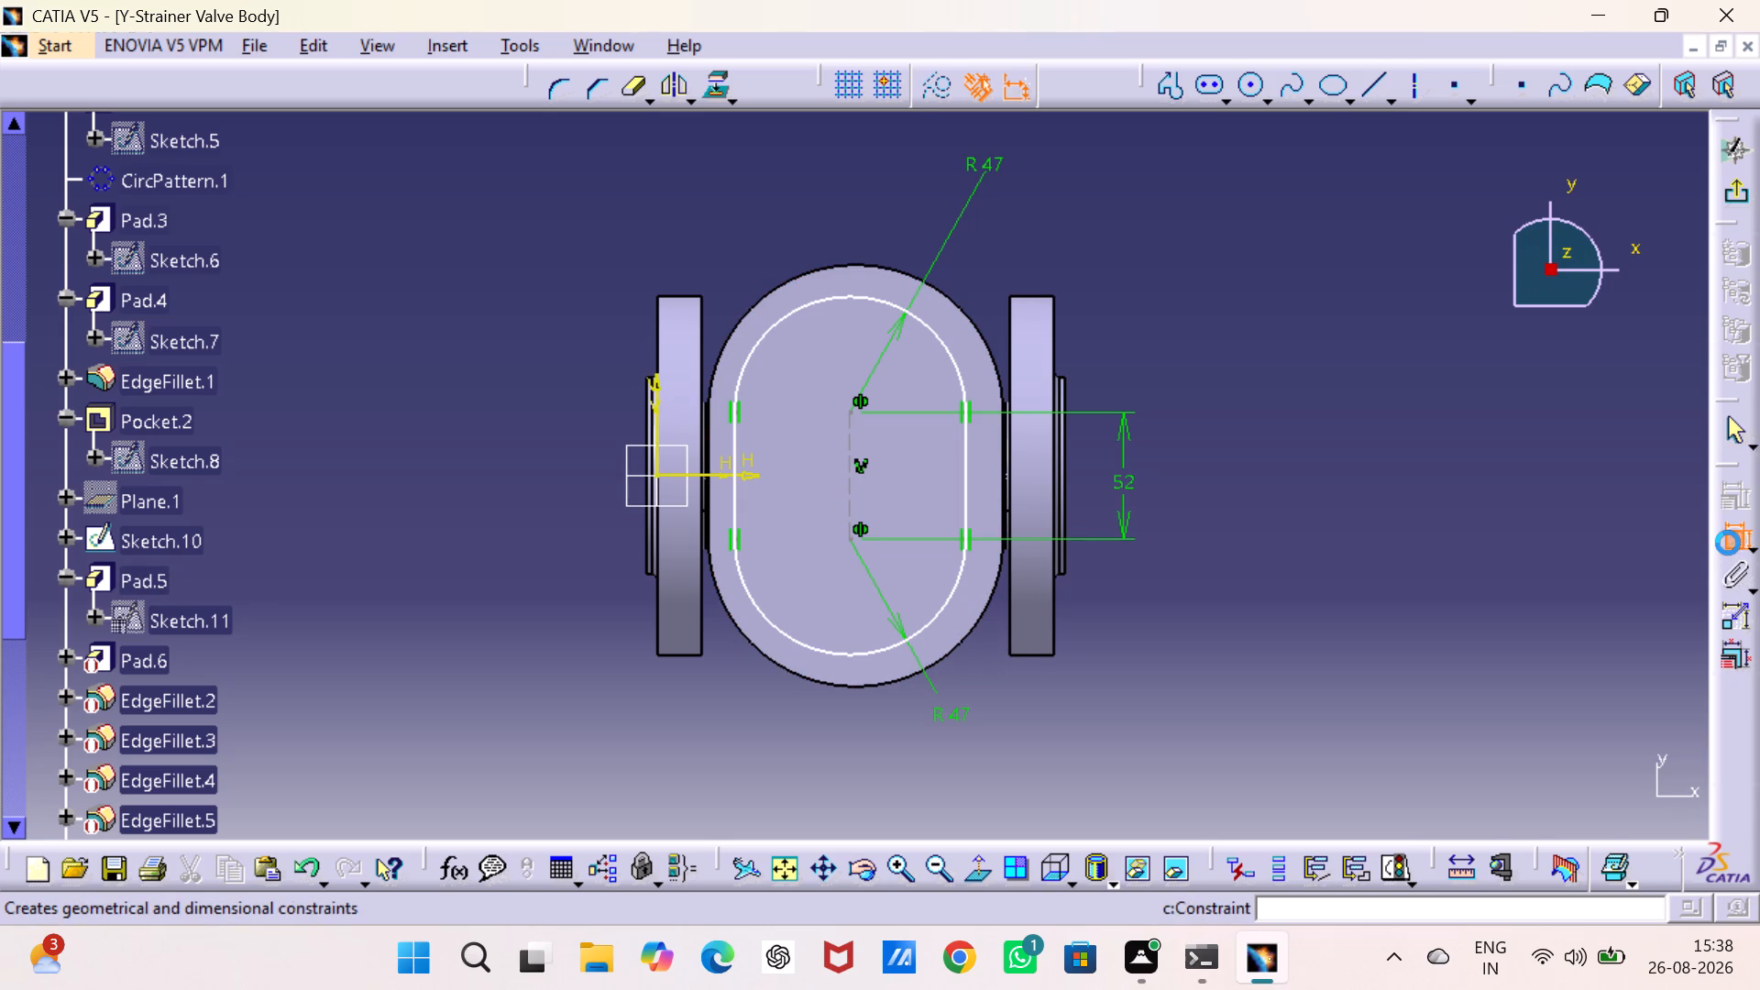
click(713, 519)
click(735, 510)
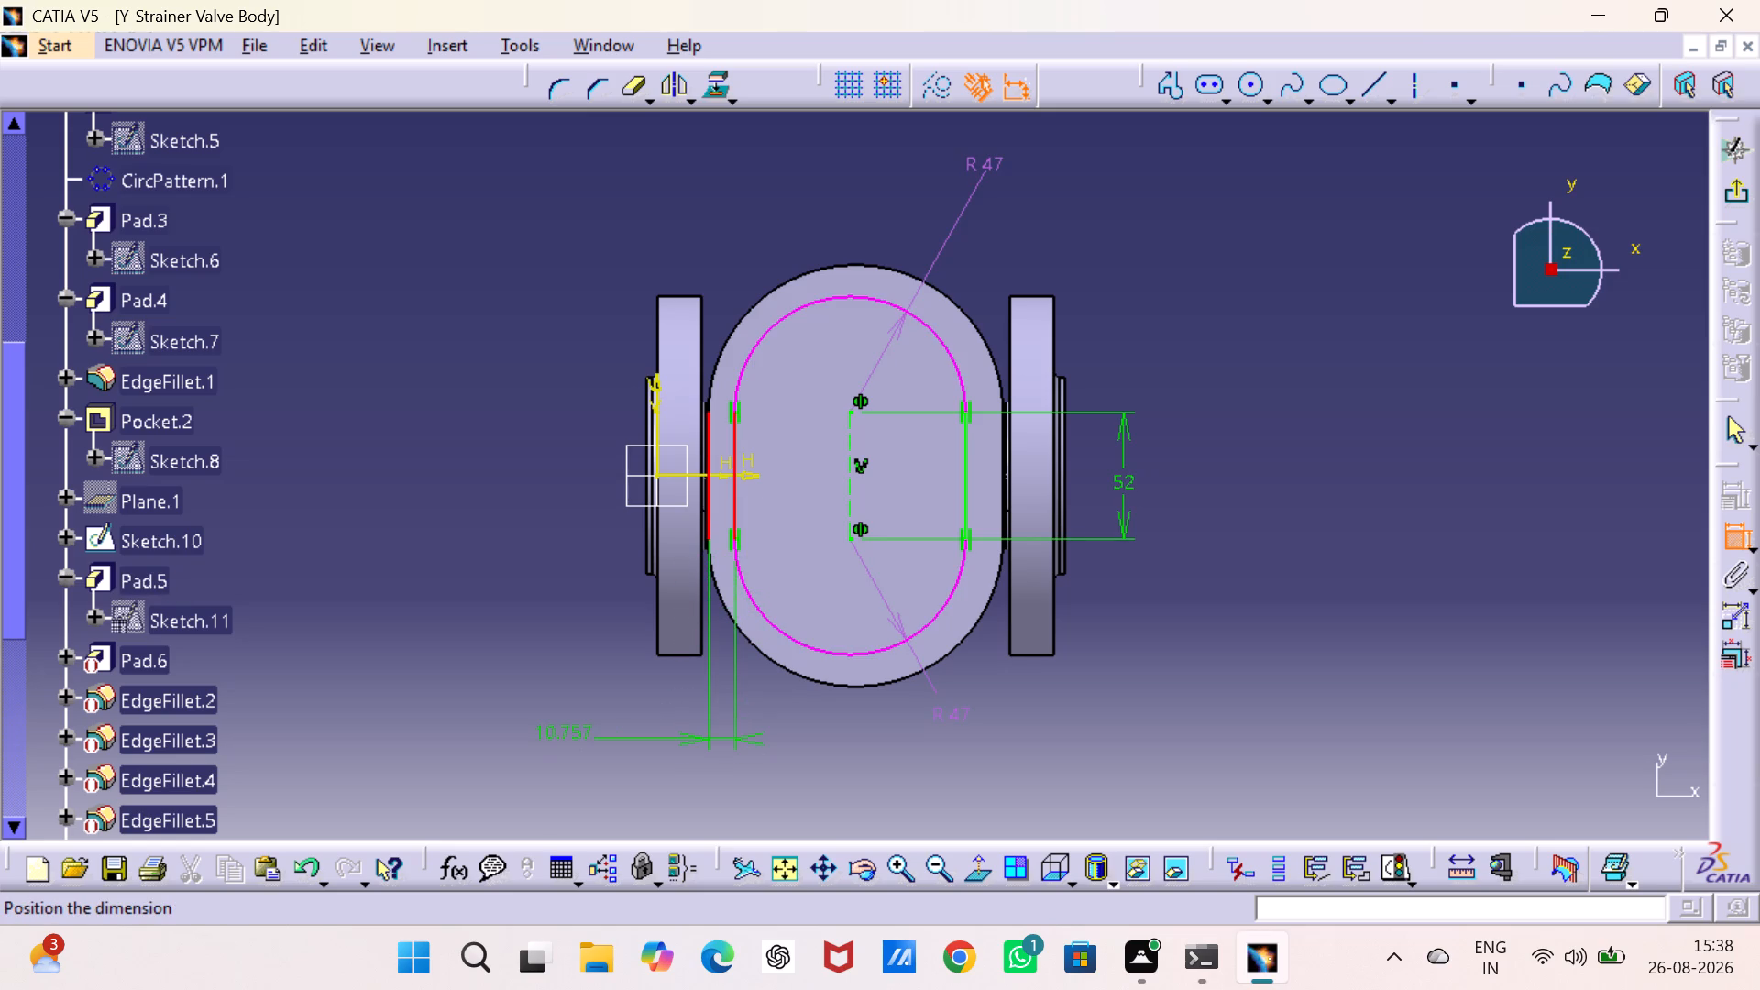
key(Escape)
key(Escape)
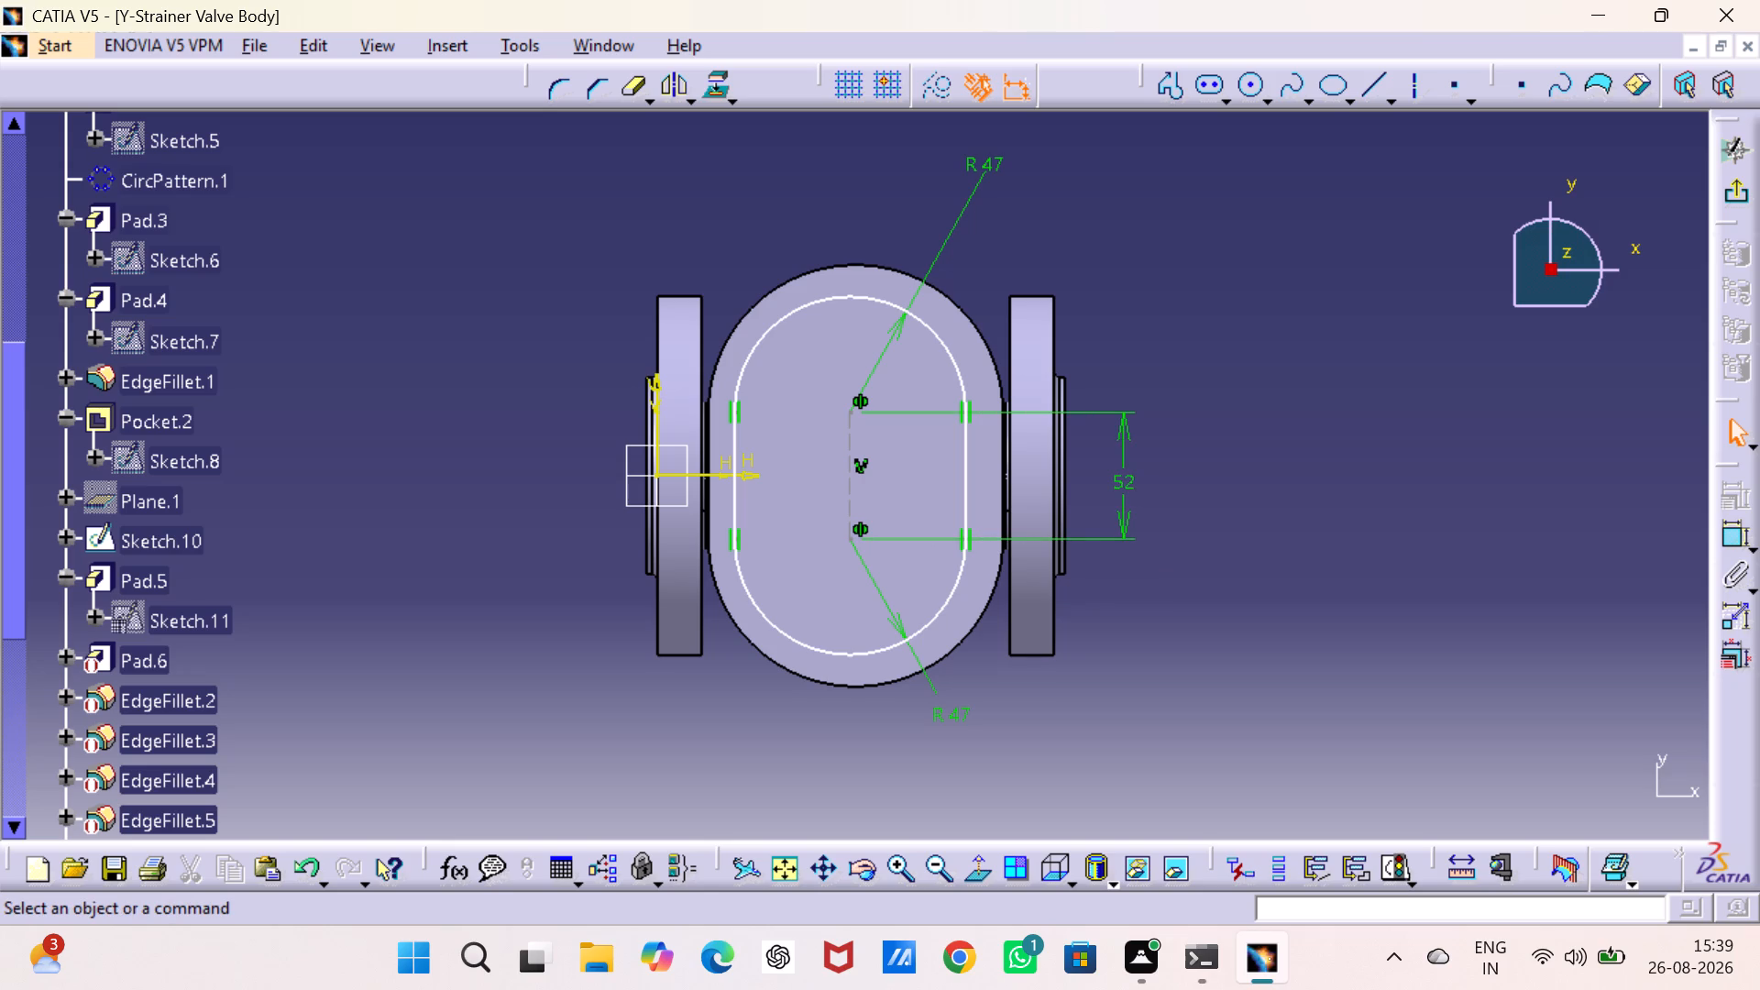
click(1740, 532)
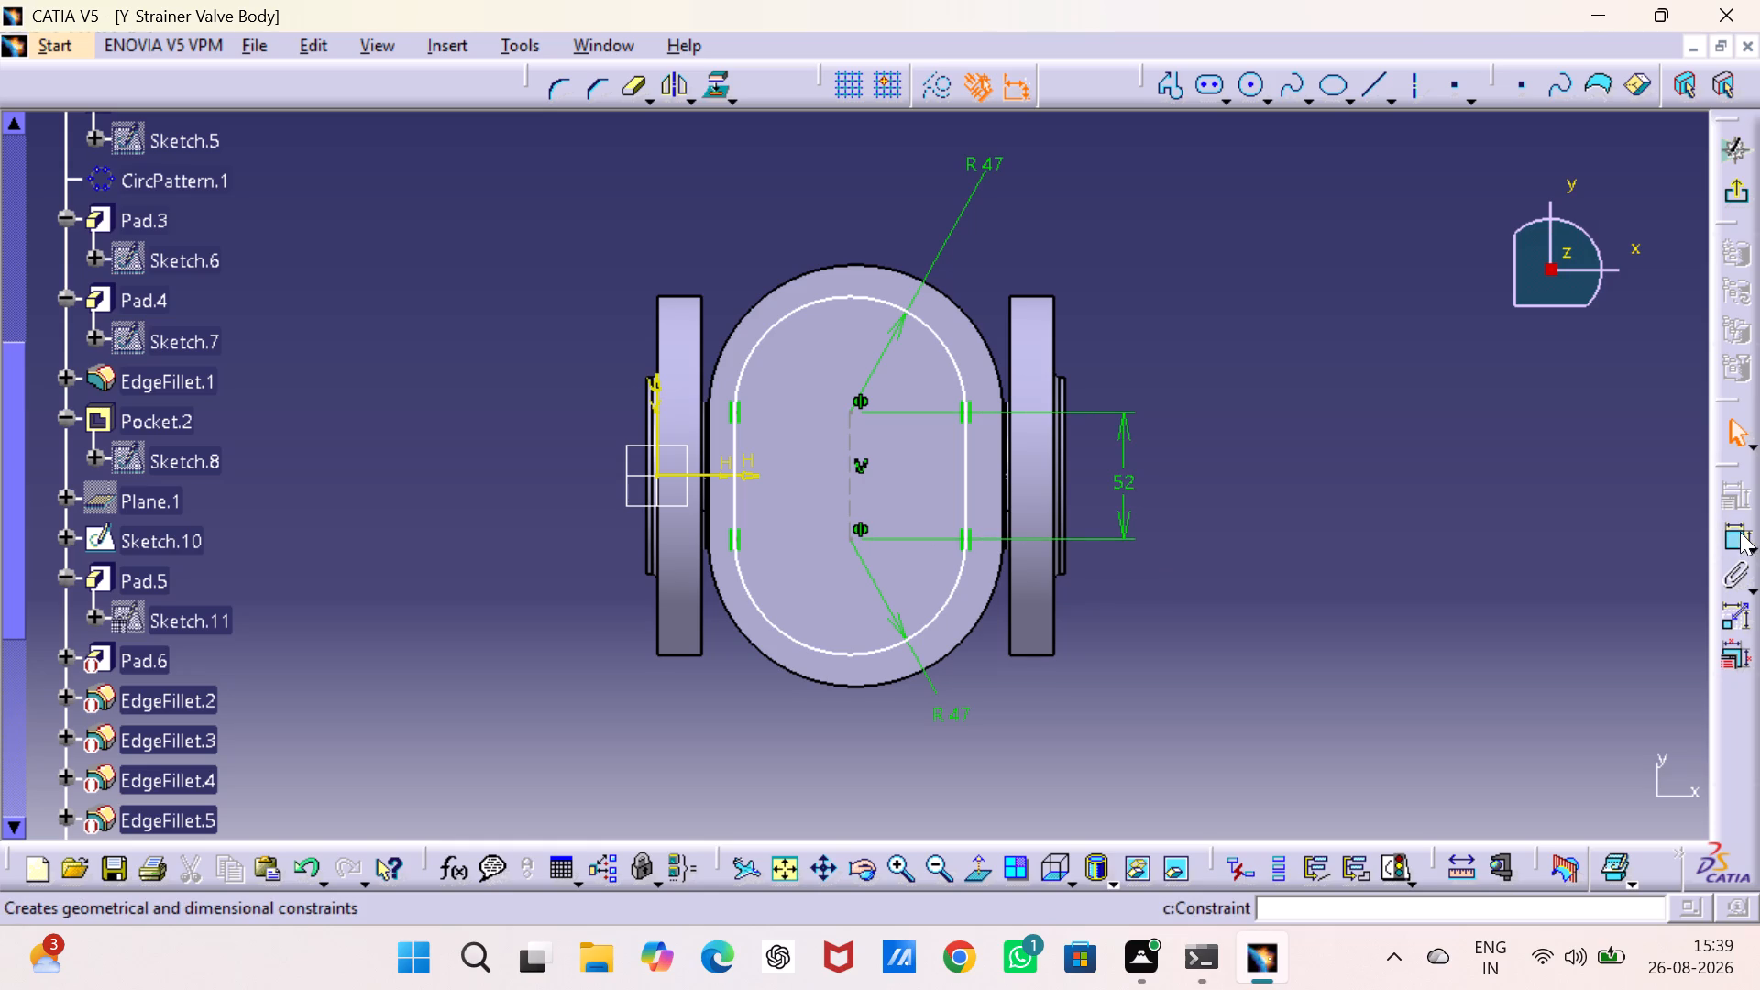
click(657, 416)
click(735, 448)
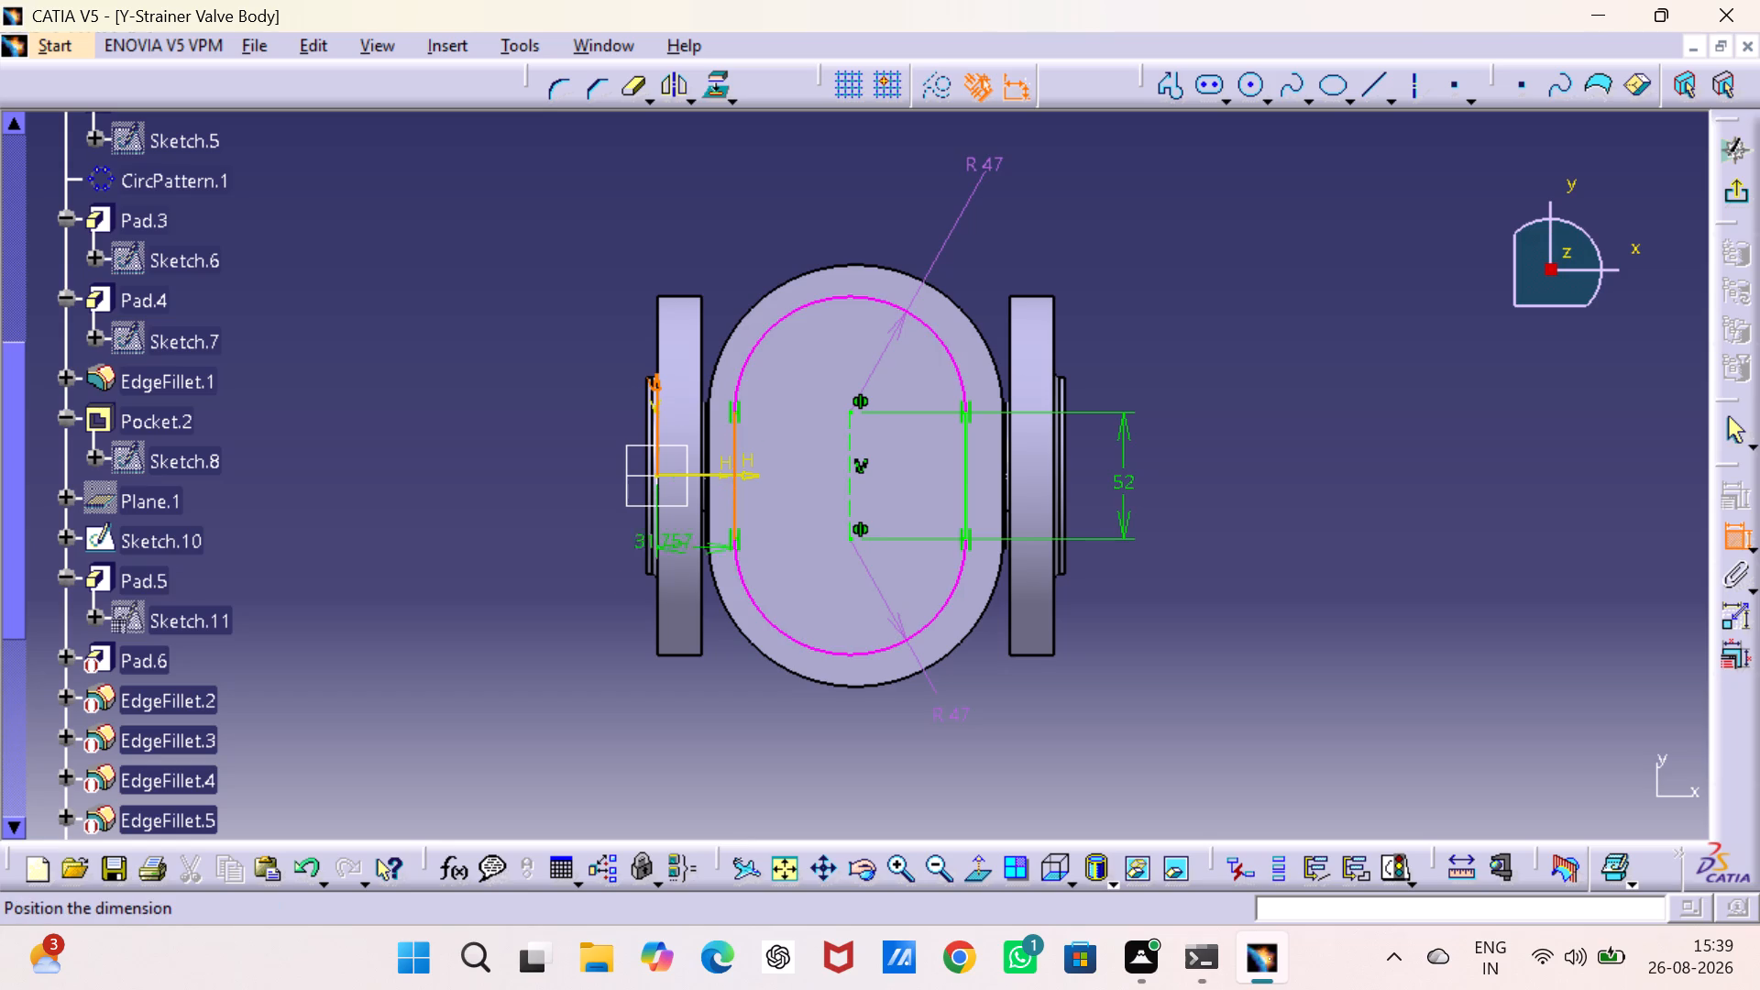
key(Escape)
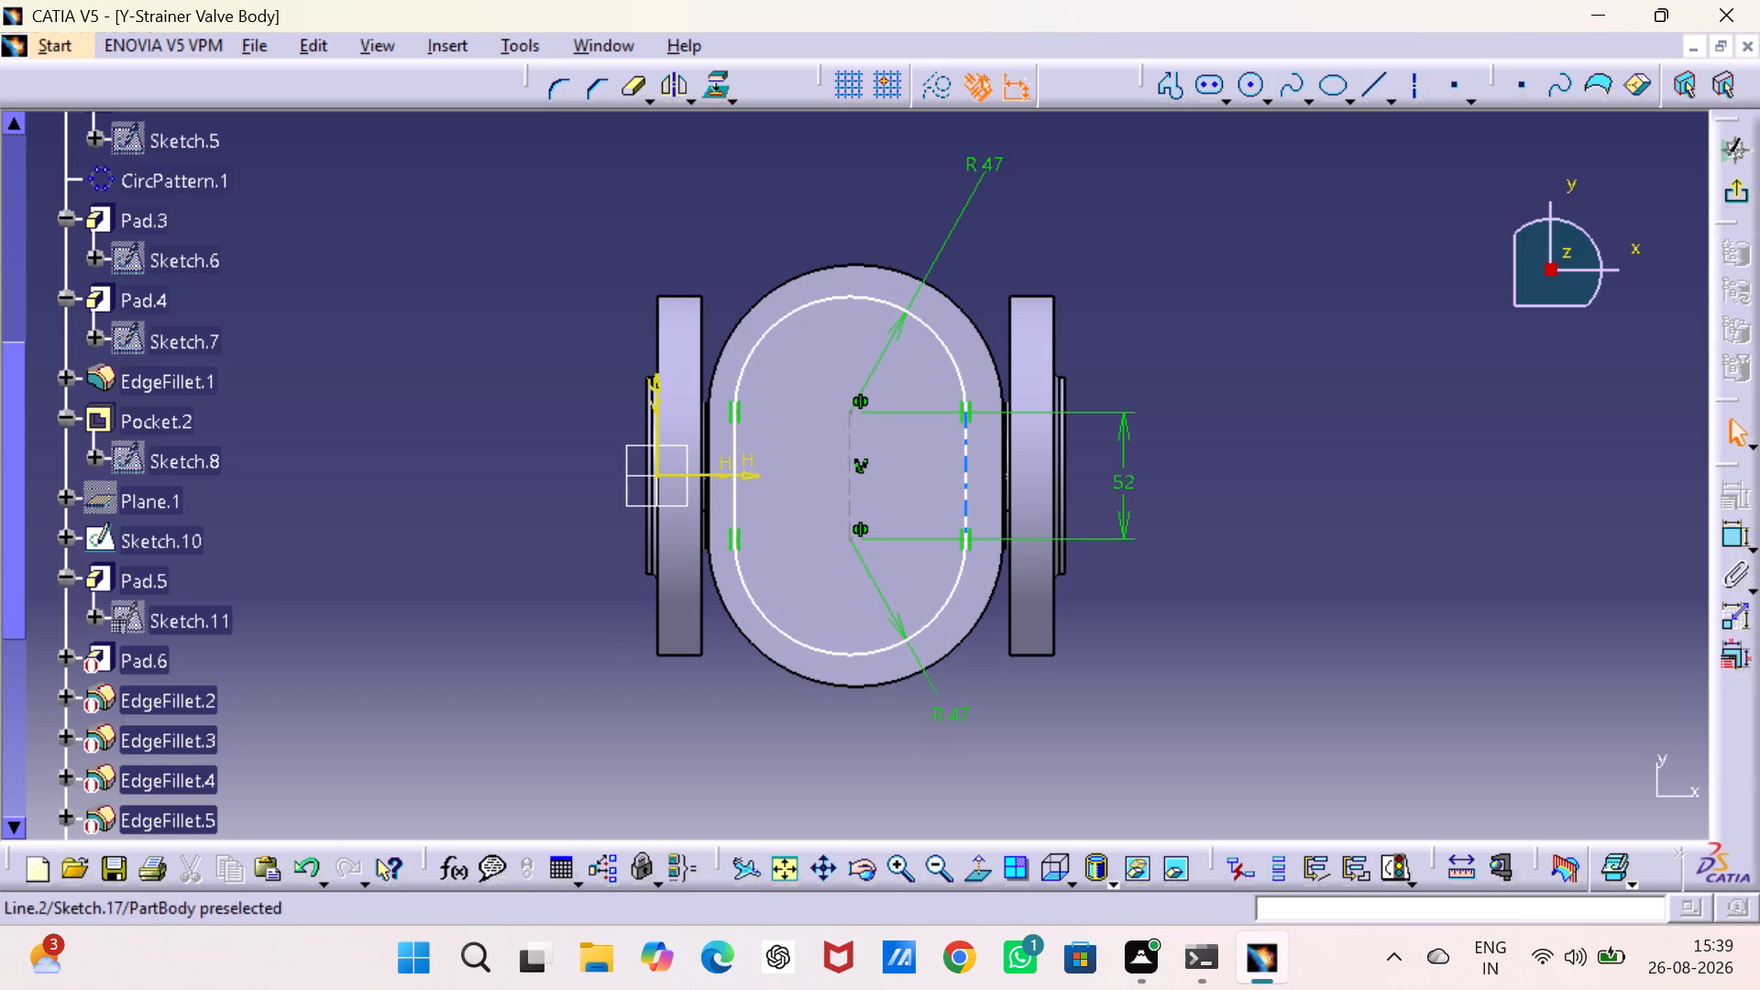
Dimension from the negative-X flange's outer edge to the hole's negative-Y arc centre and set the distance to 81 mm.
click(1733, 533)
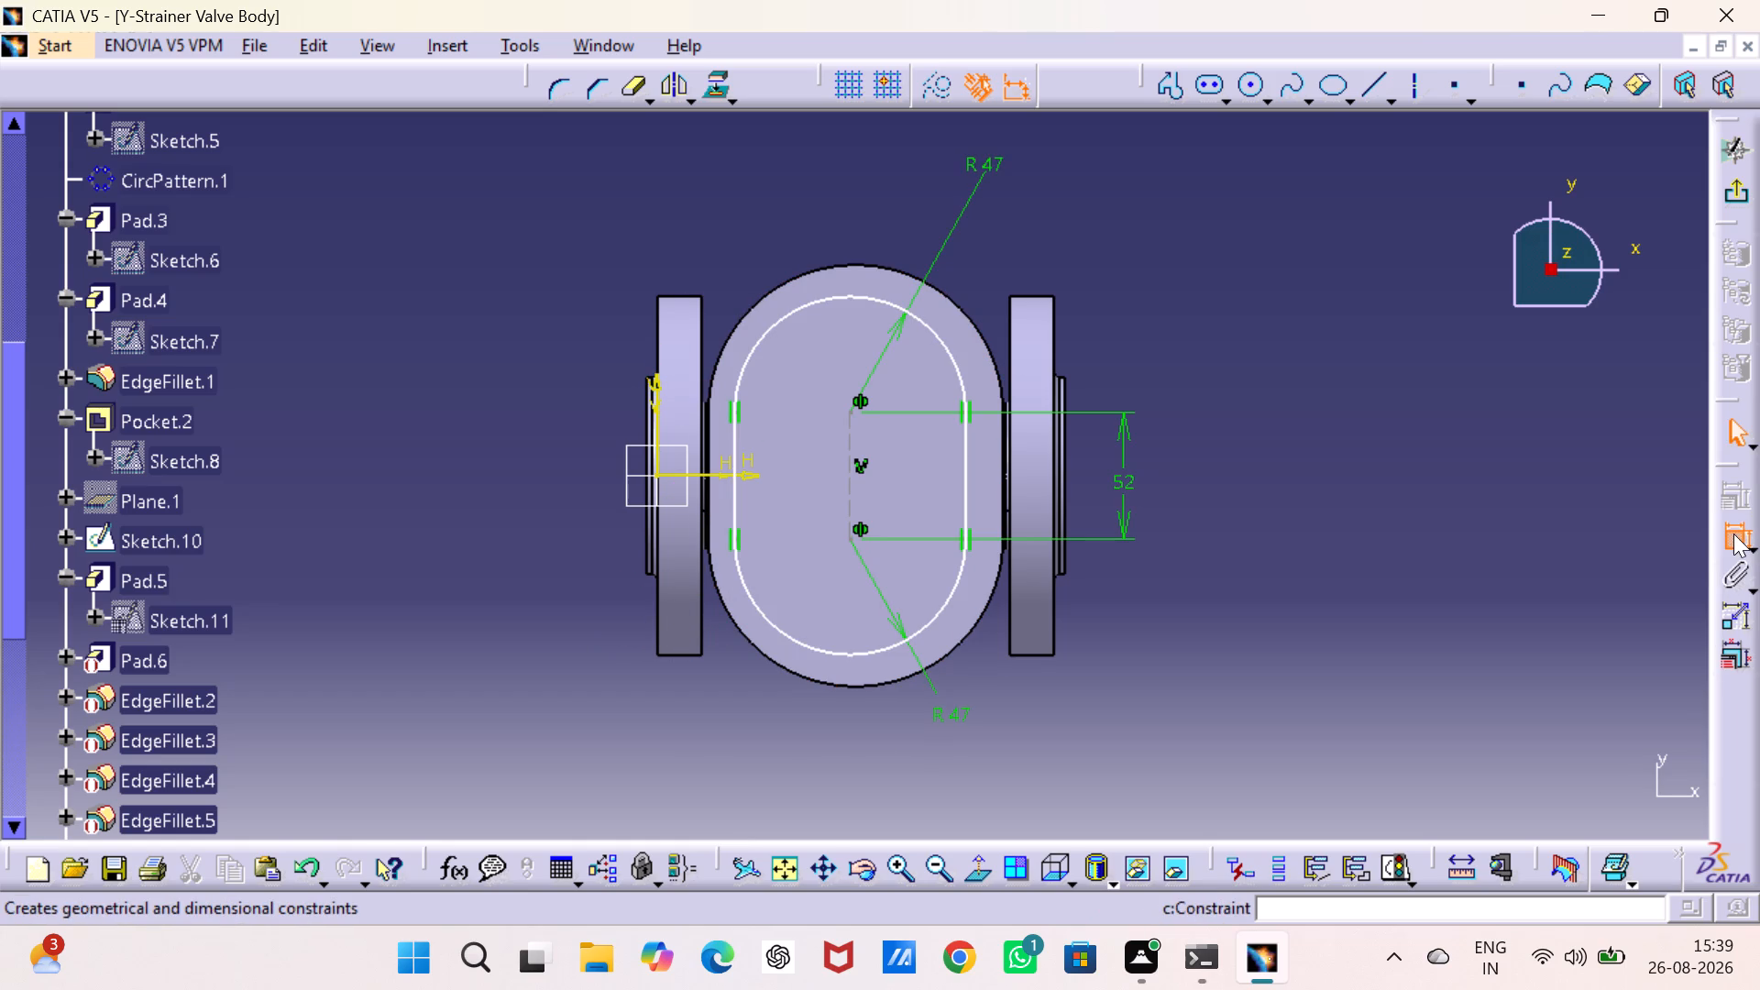
click(654, 337)
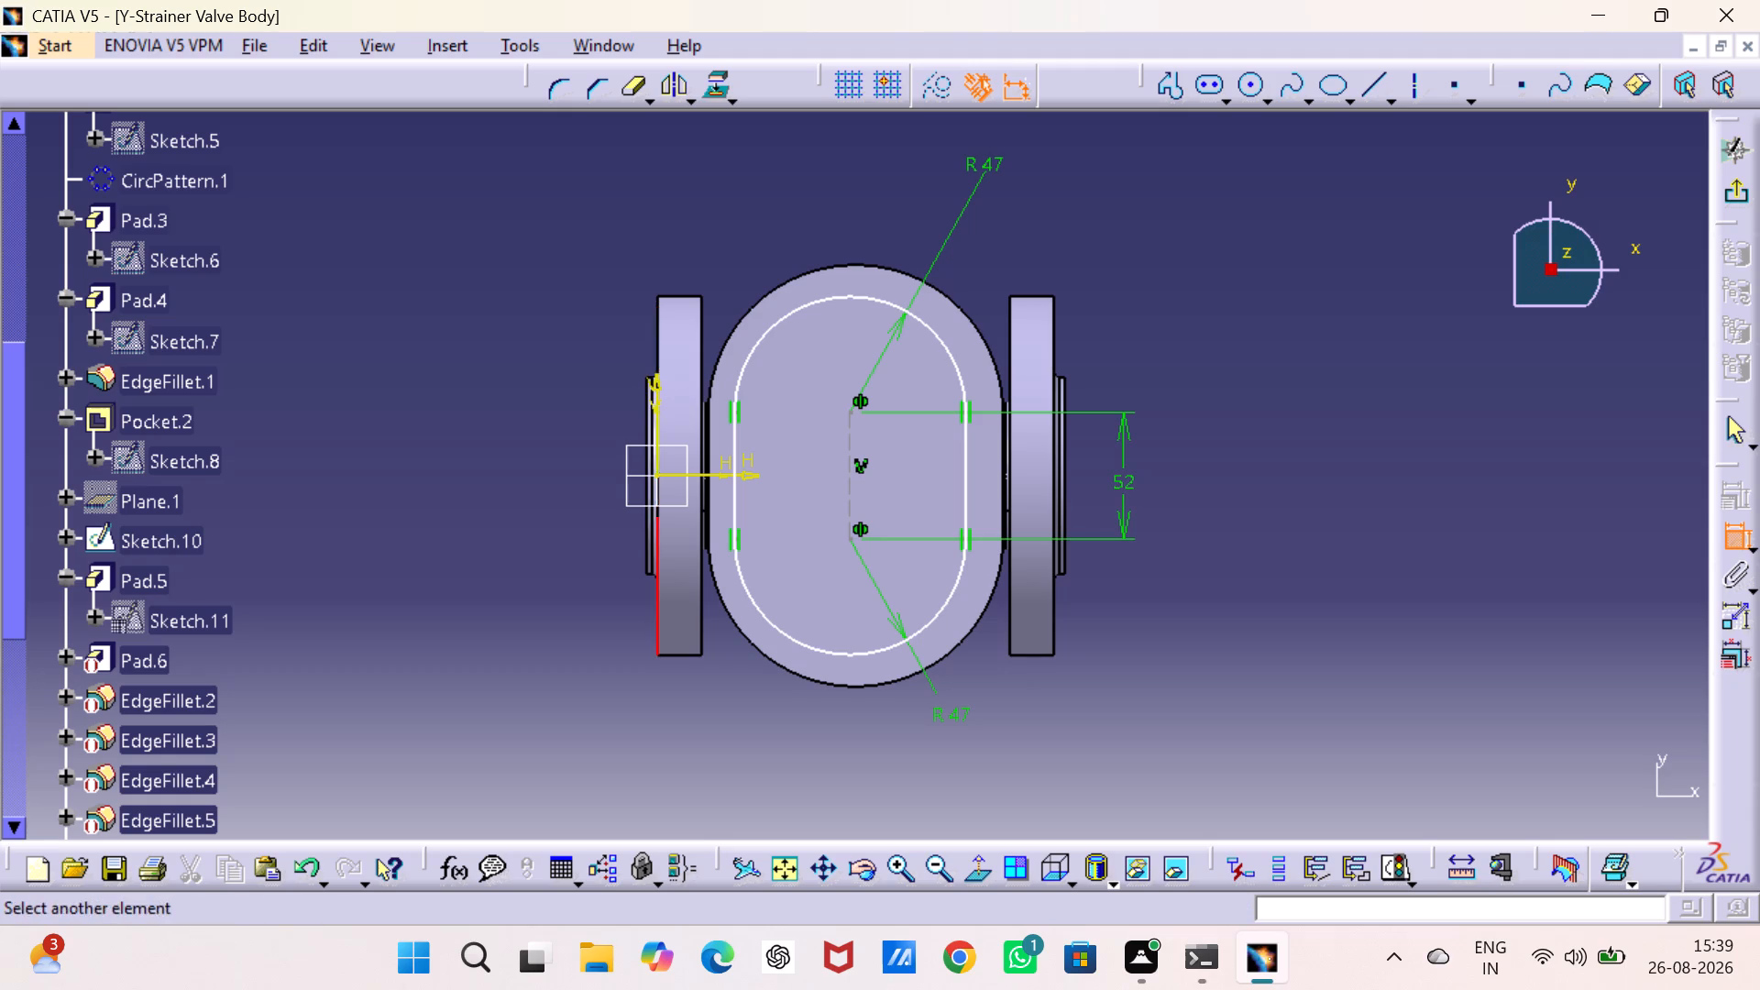
click(852, 537)
click(738, 710)
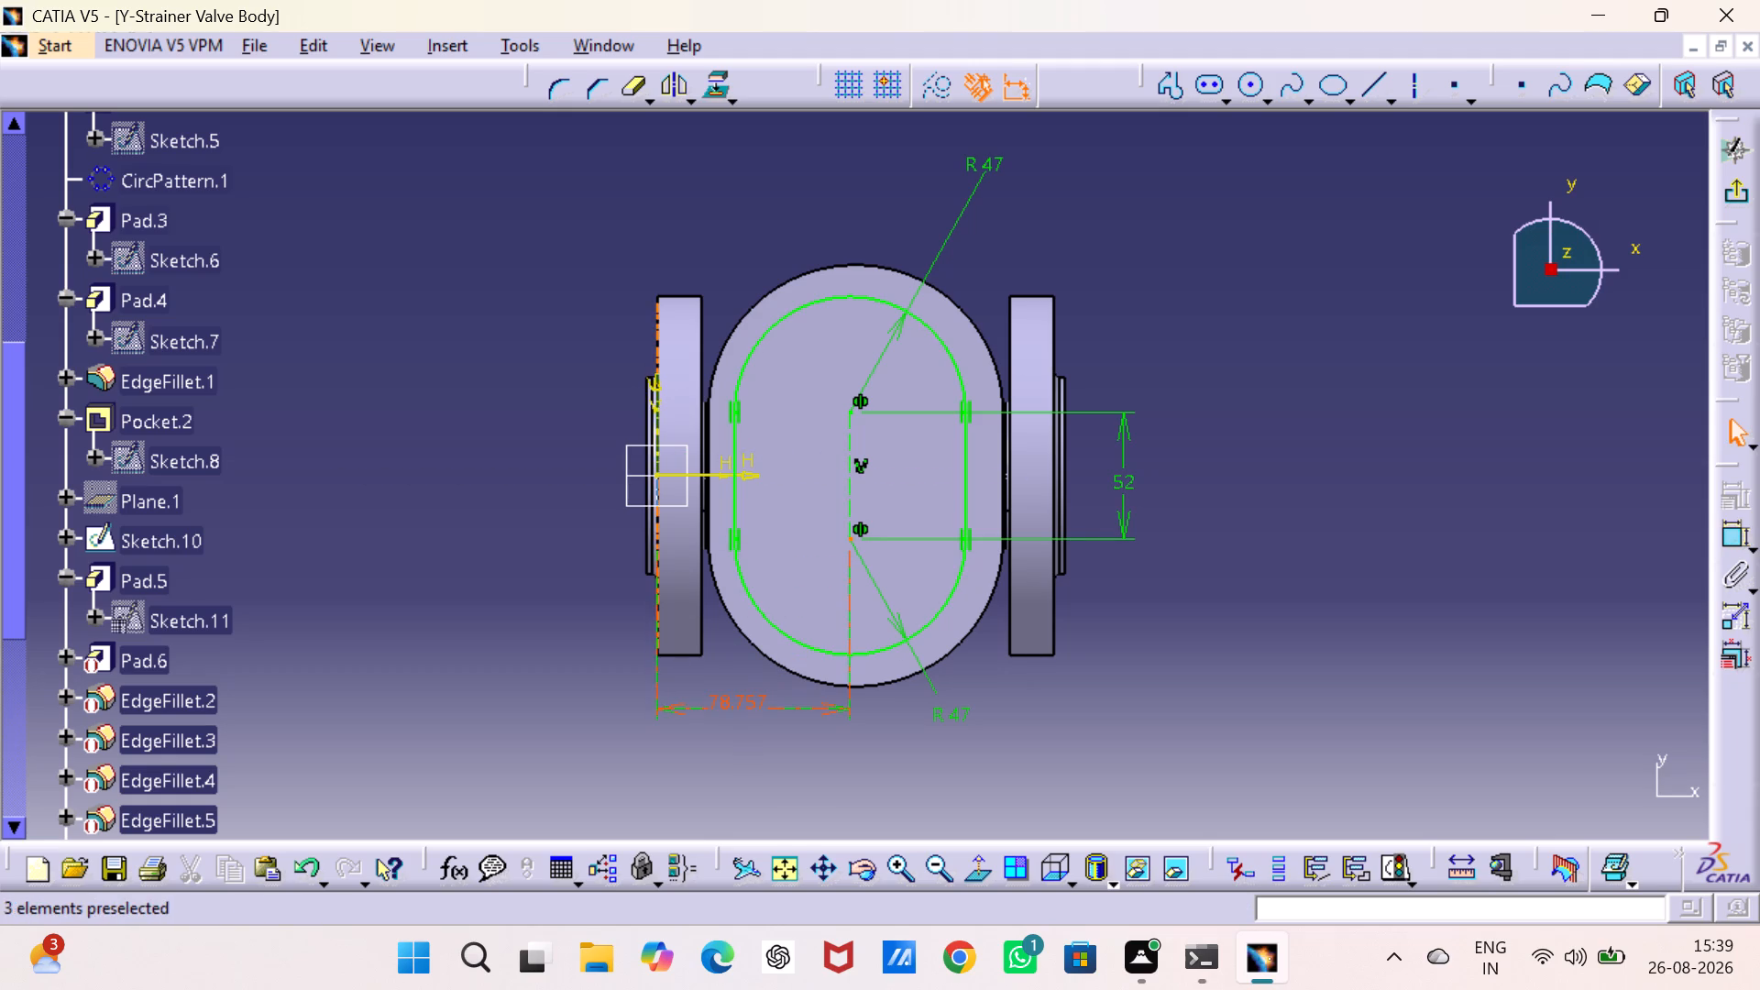
double_click(738, 698)
text(81)
key(Return)
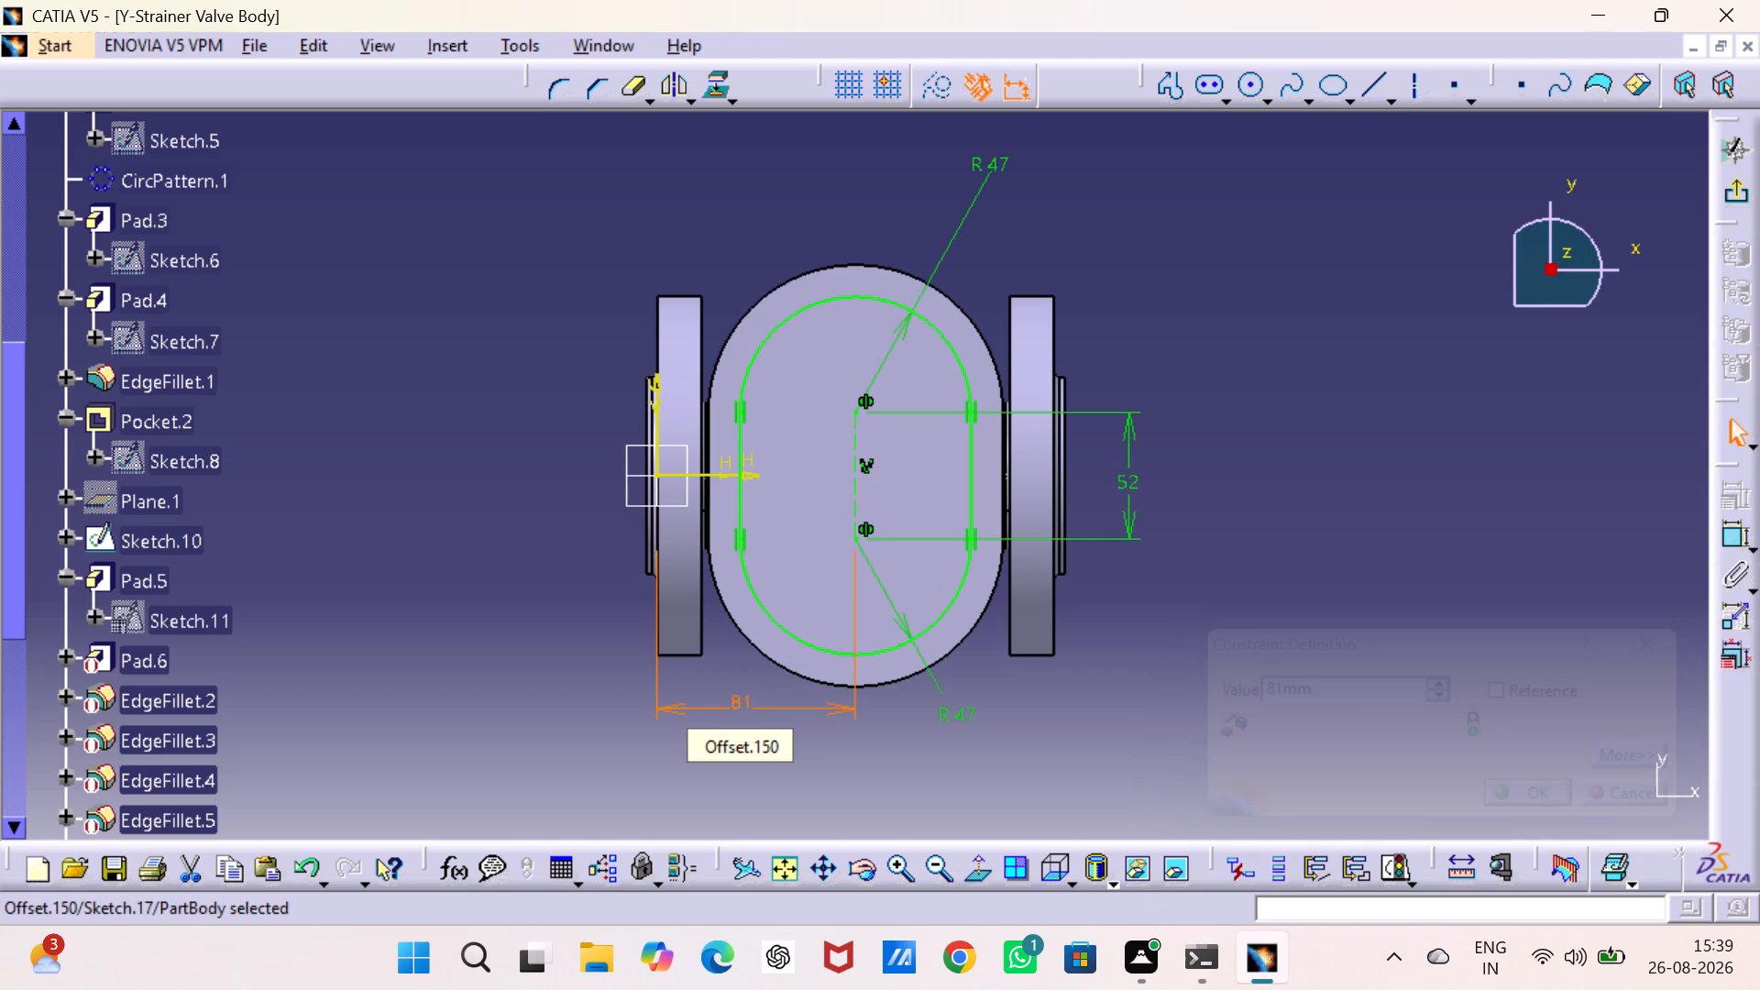
click(1347, 571)
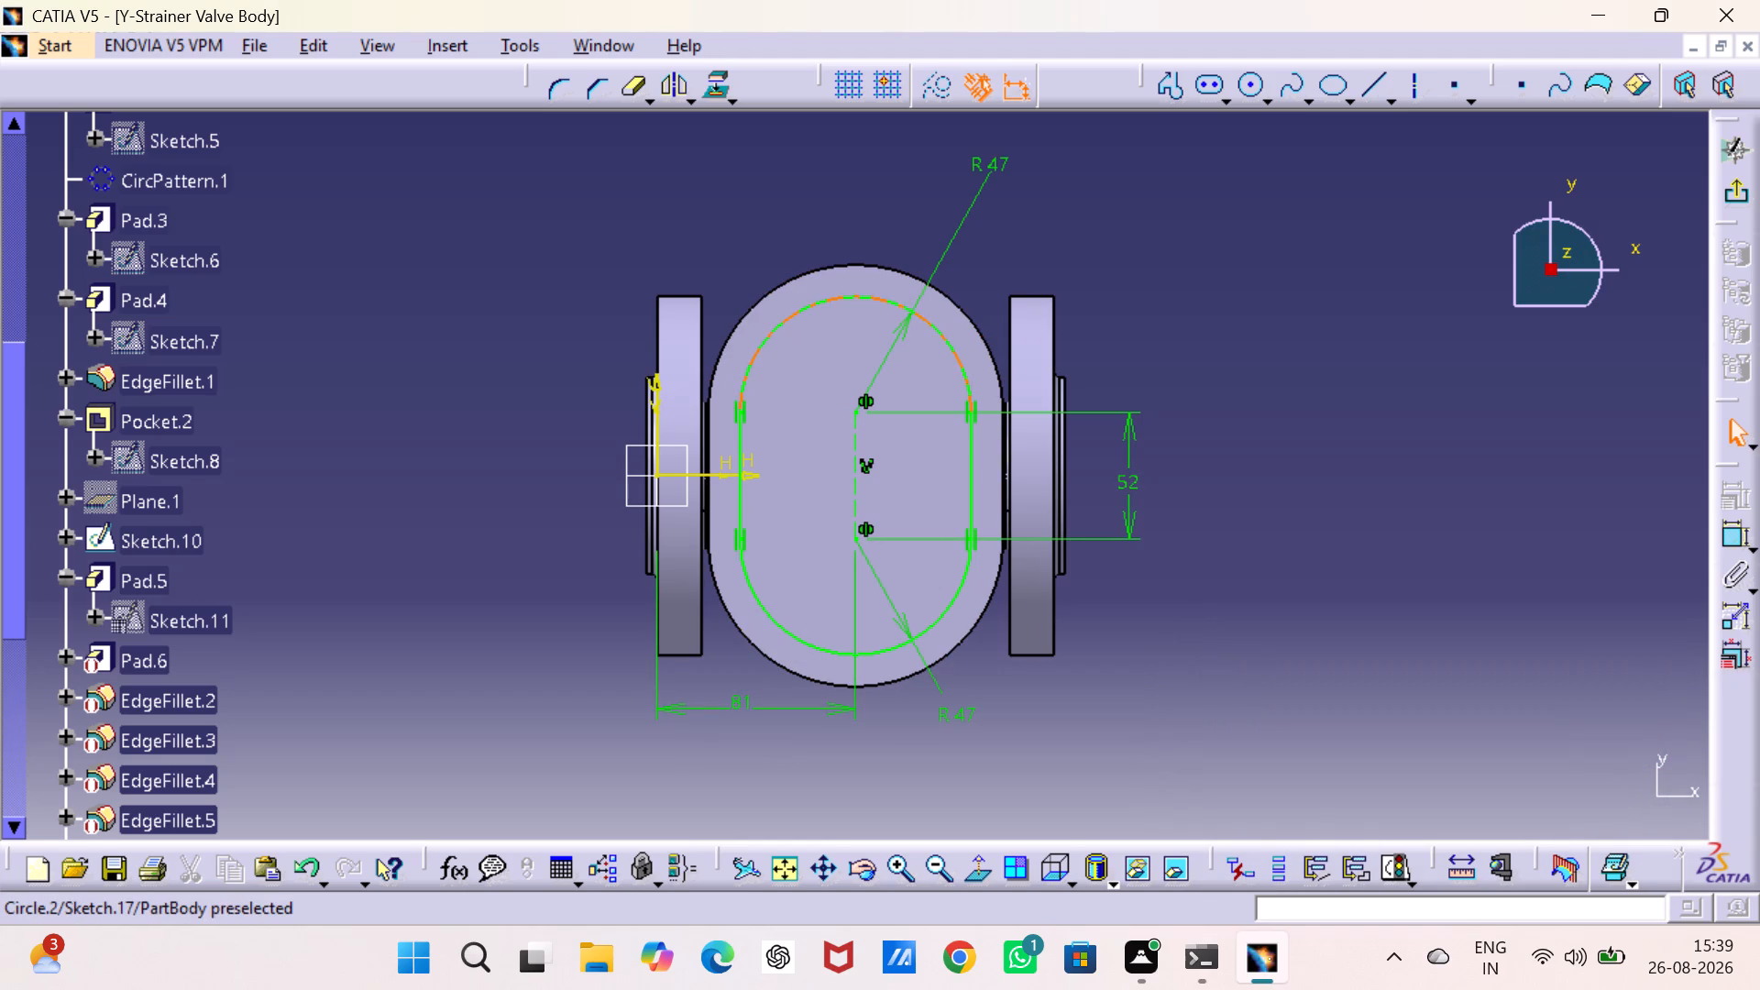
Convert the elongated hole's positive-Y end arc to a construction element.
click(954, 353)
click(932, 88)
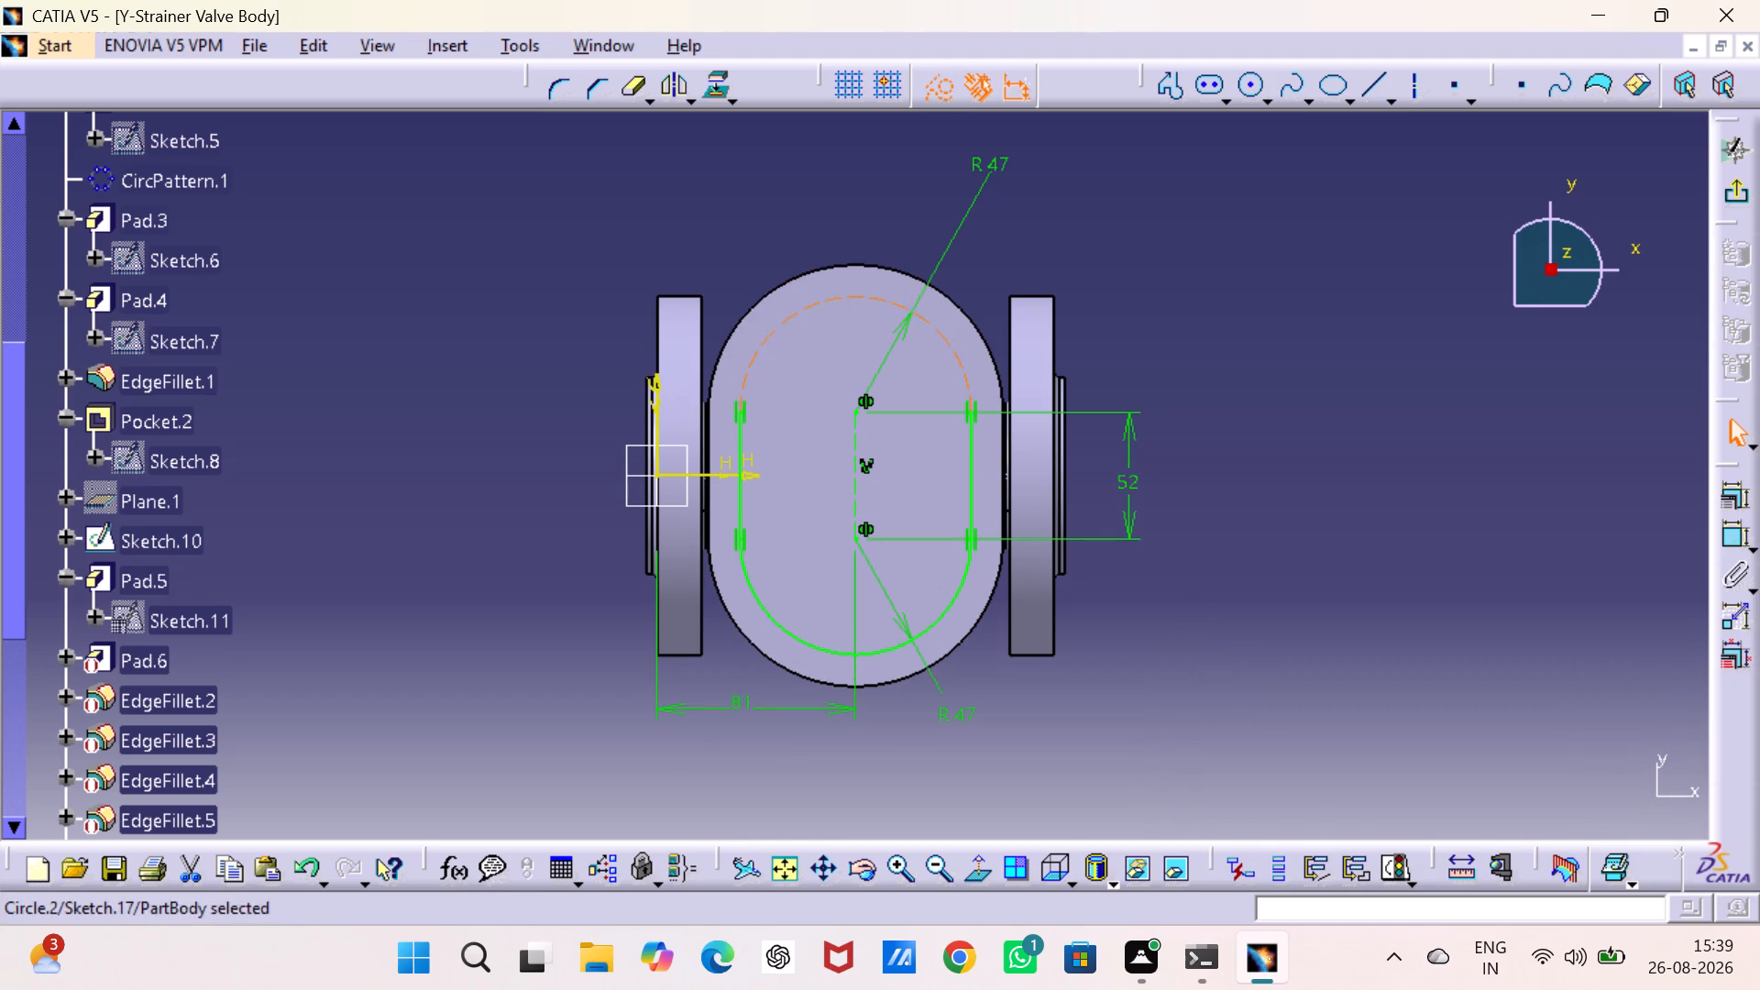
Convert the elongated hole's two straight sides and its negative-Y end arc to construction elements.
click(1187, 248)
click(973, 476)
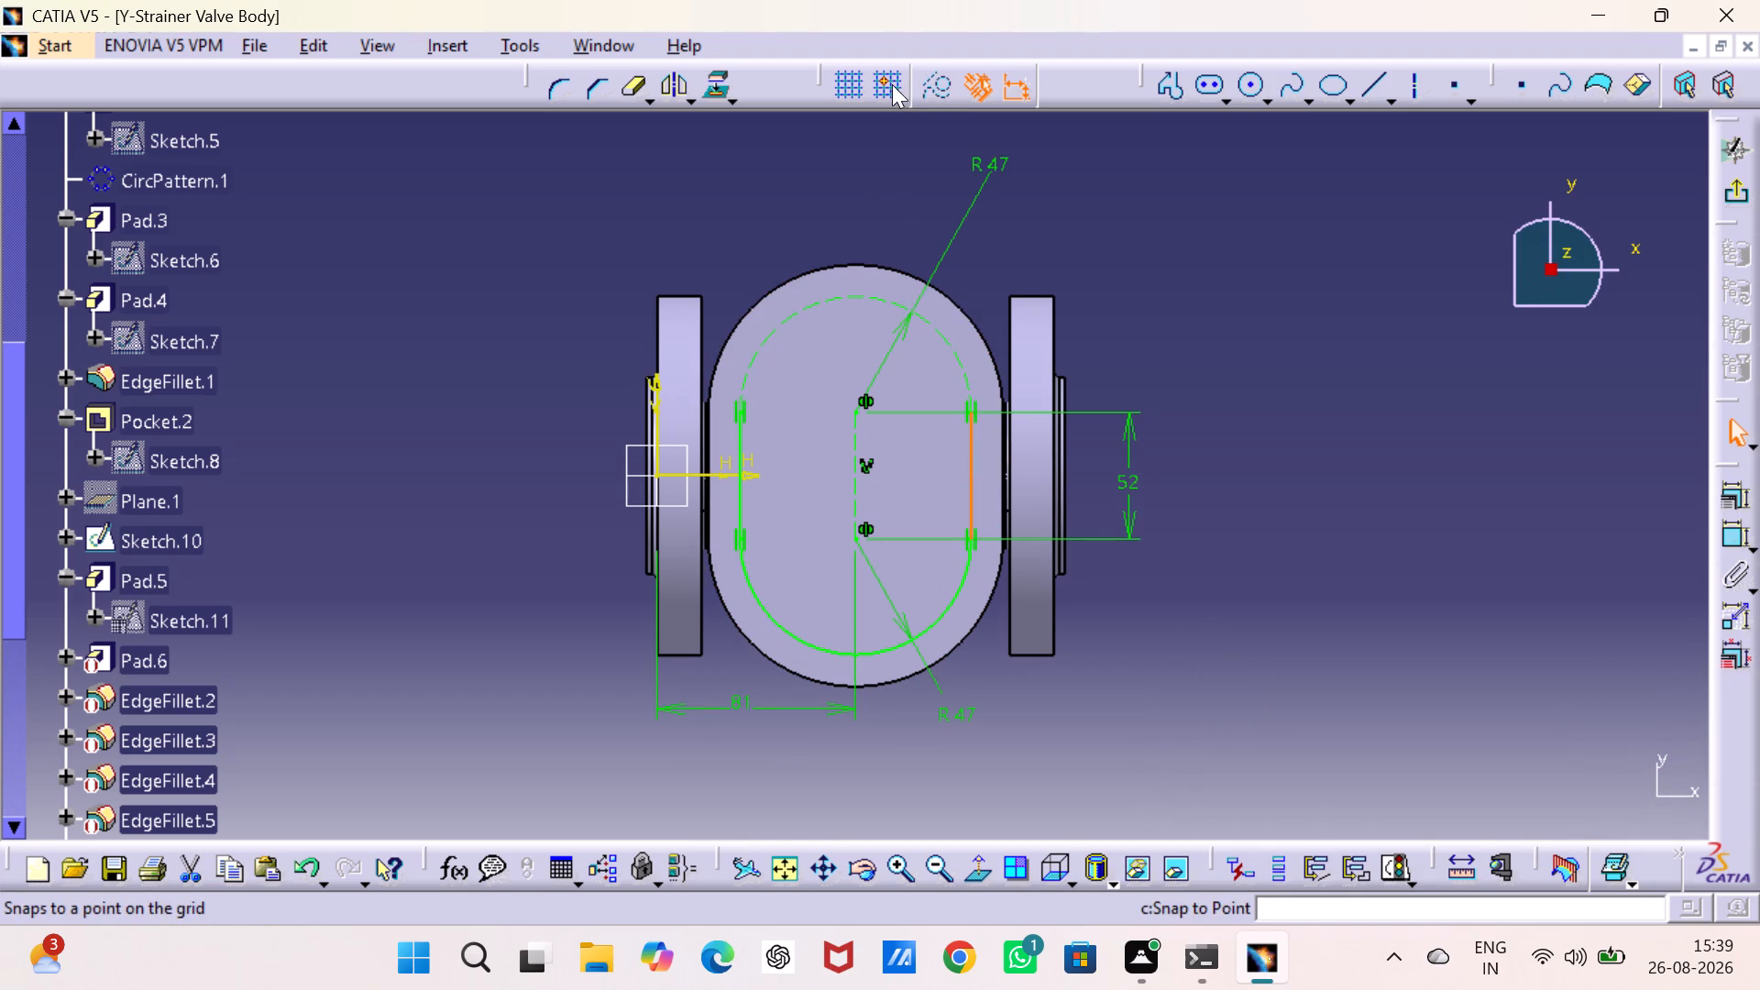
click(924, 91)
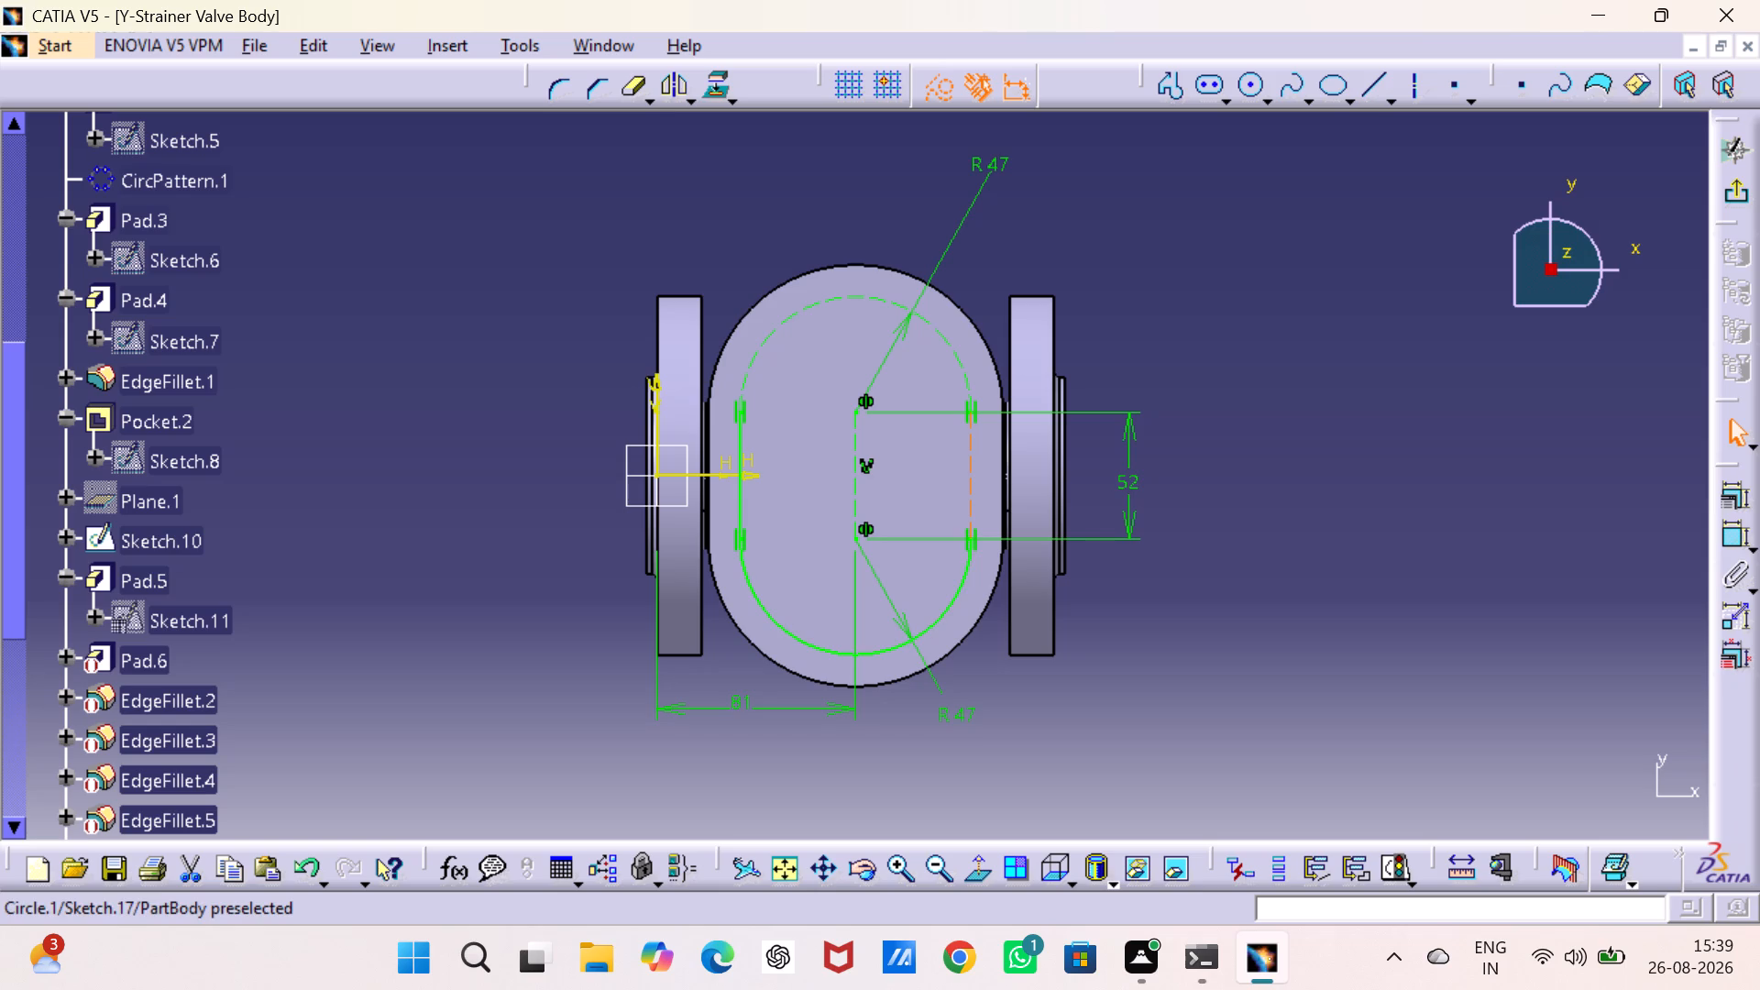
click(869, 650)
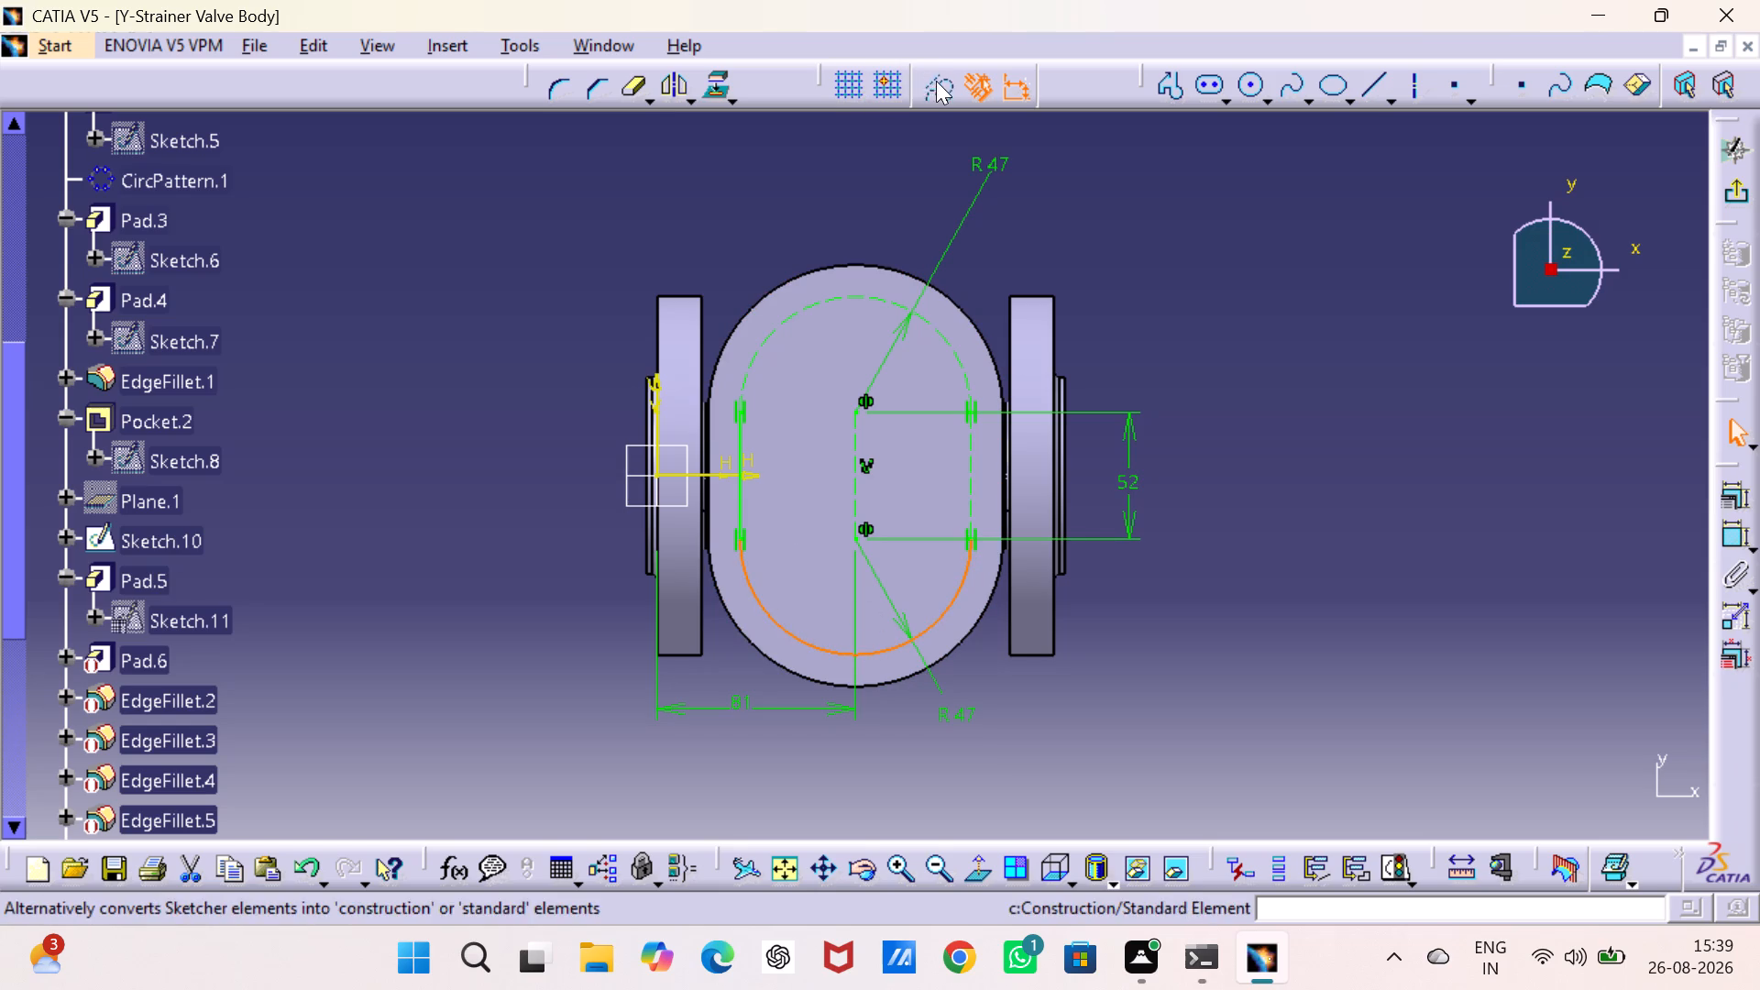
click(936, 81)
click(816, 211)
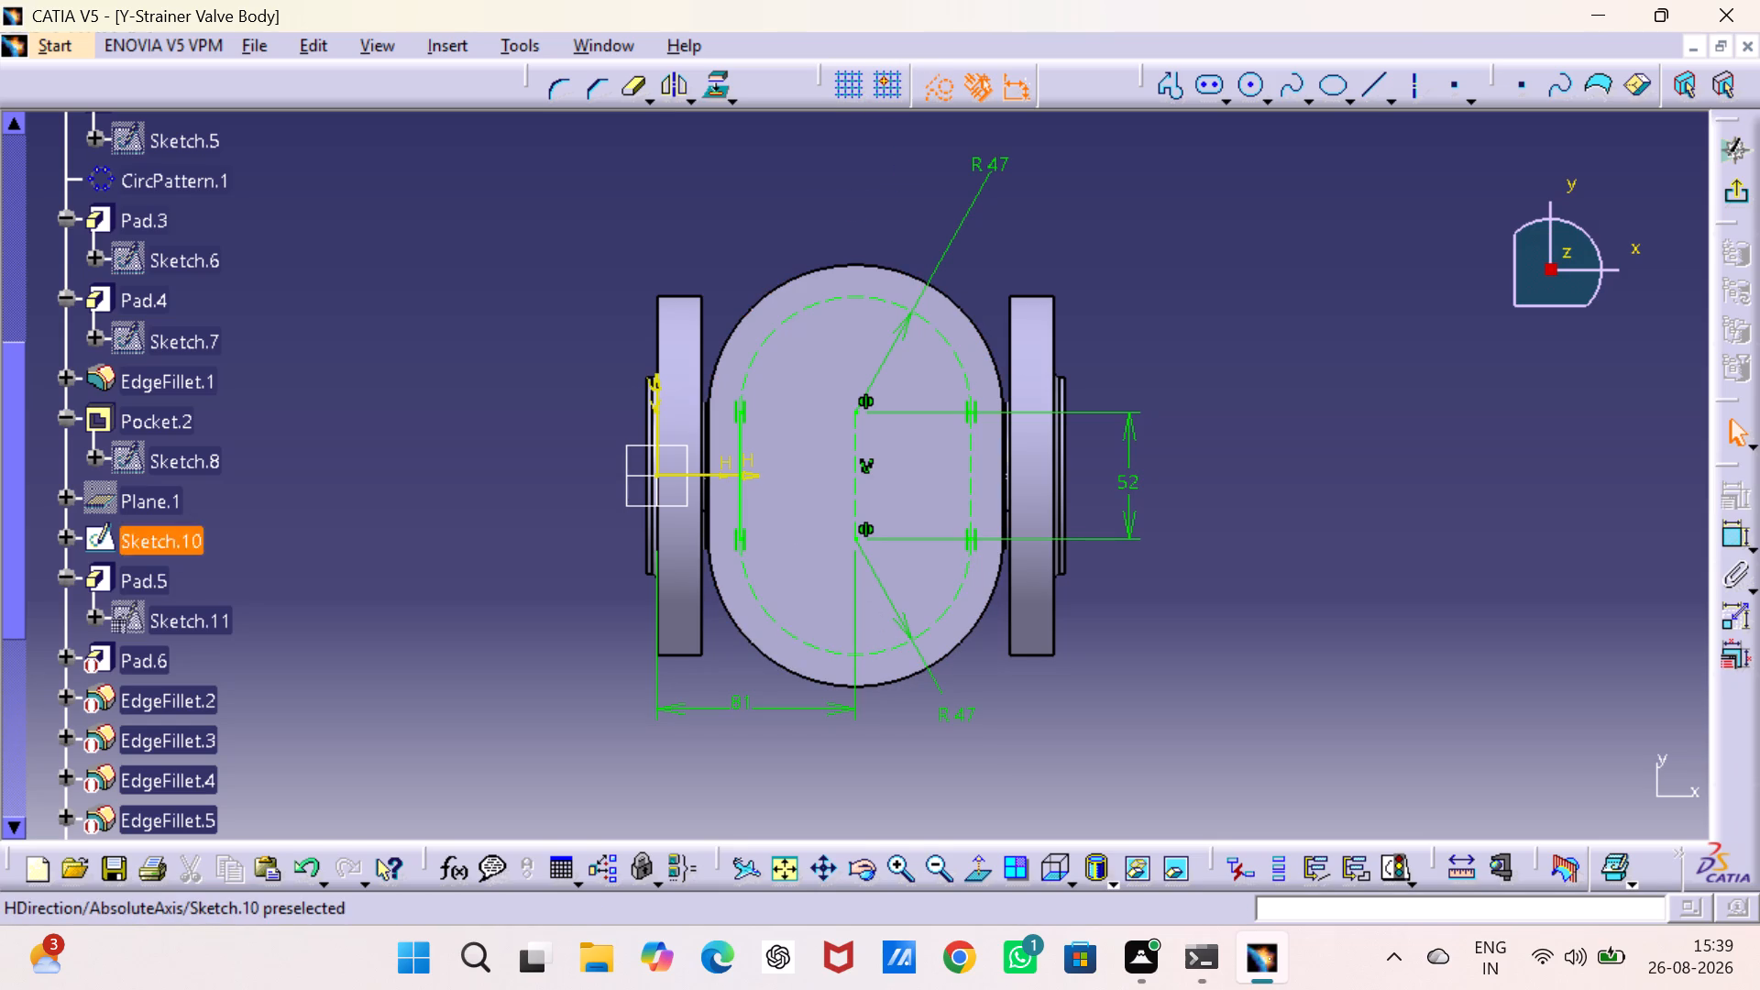
drag(742, 450, 750, 437)
click(933, 91)
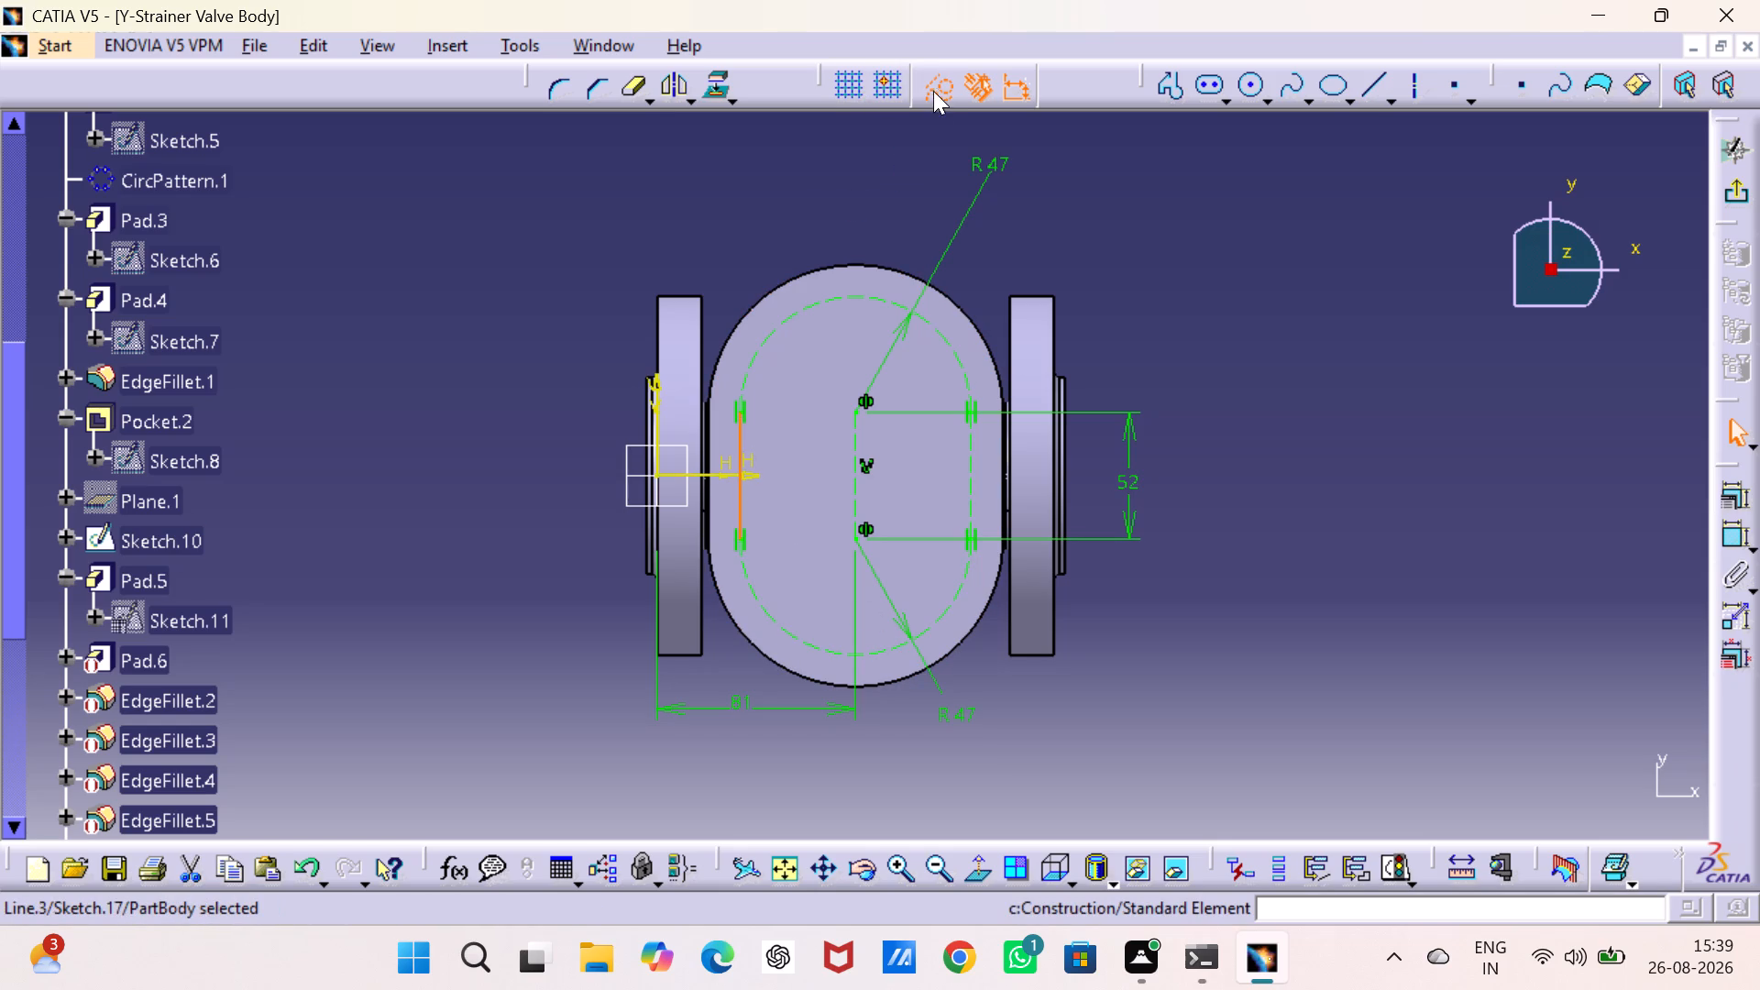
click(920, 177)
click(935, 94)
click(1127, 223)
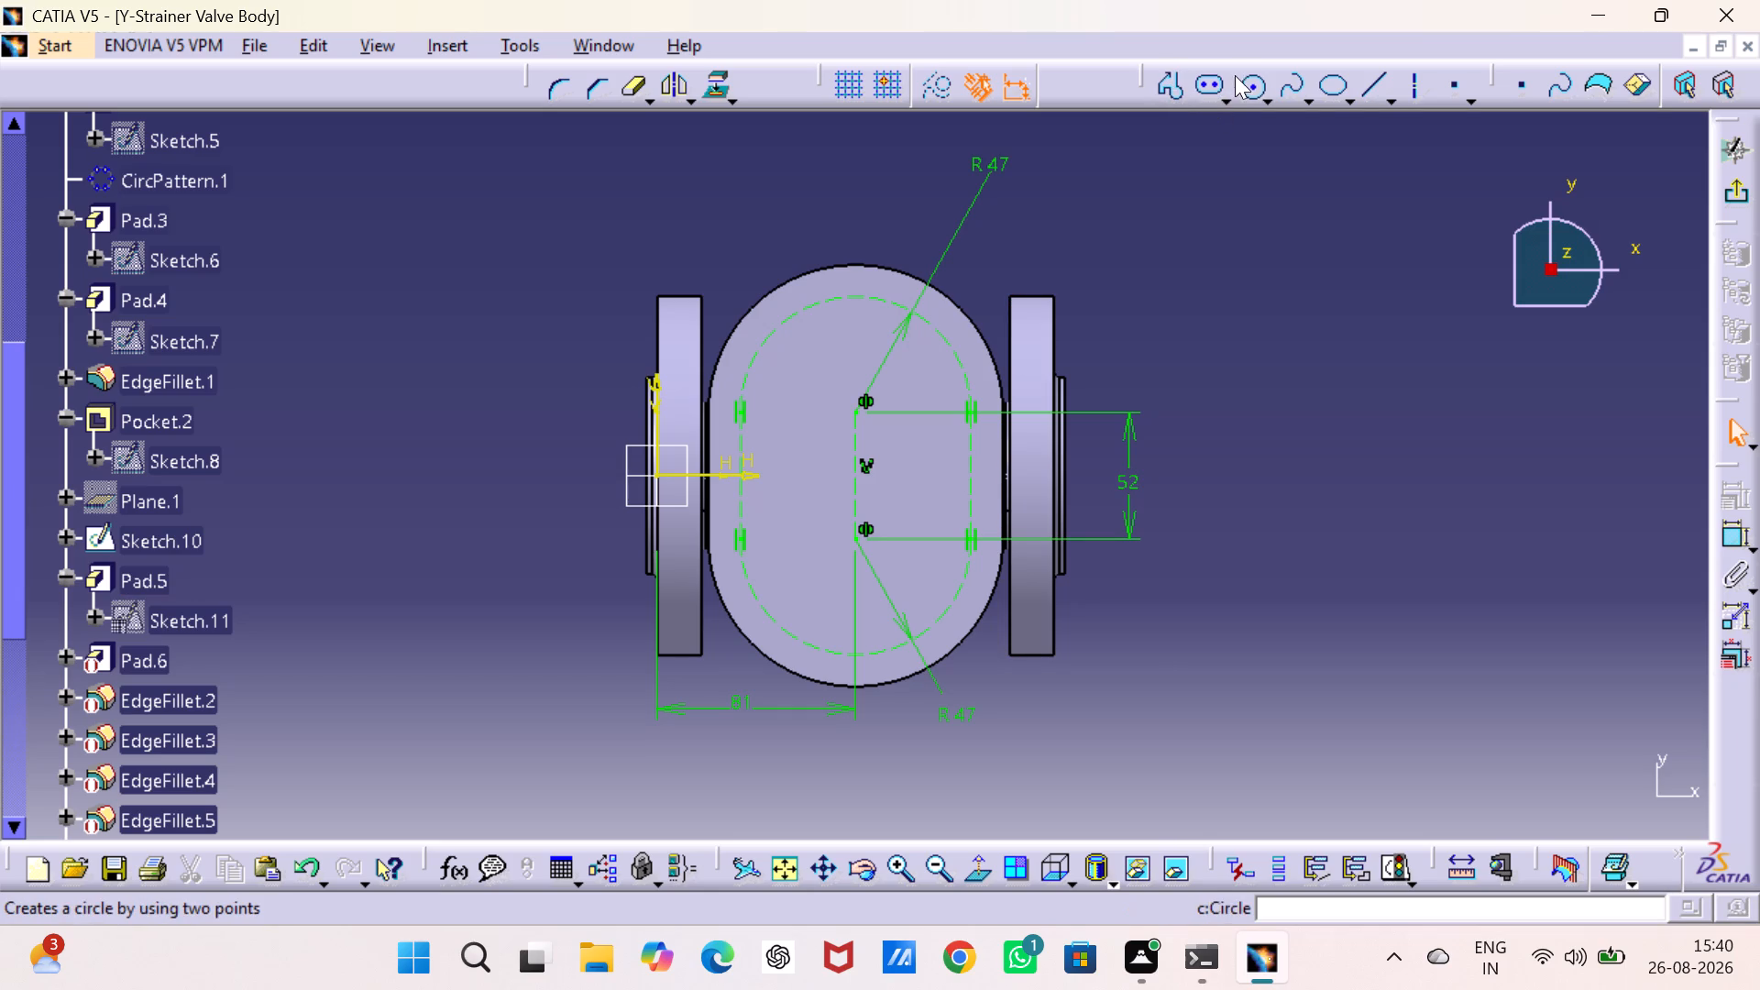
Draw circles about 23 mm and 24 mm in diameter centred on the positive-Y and negative-Y ends of the profile's positive-X straight side.
click(1257, 87)
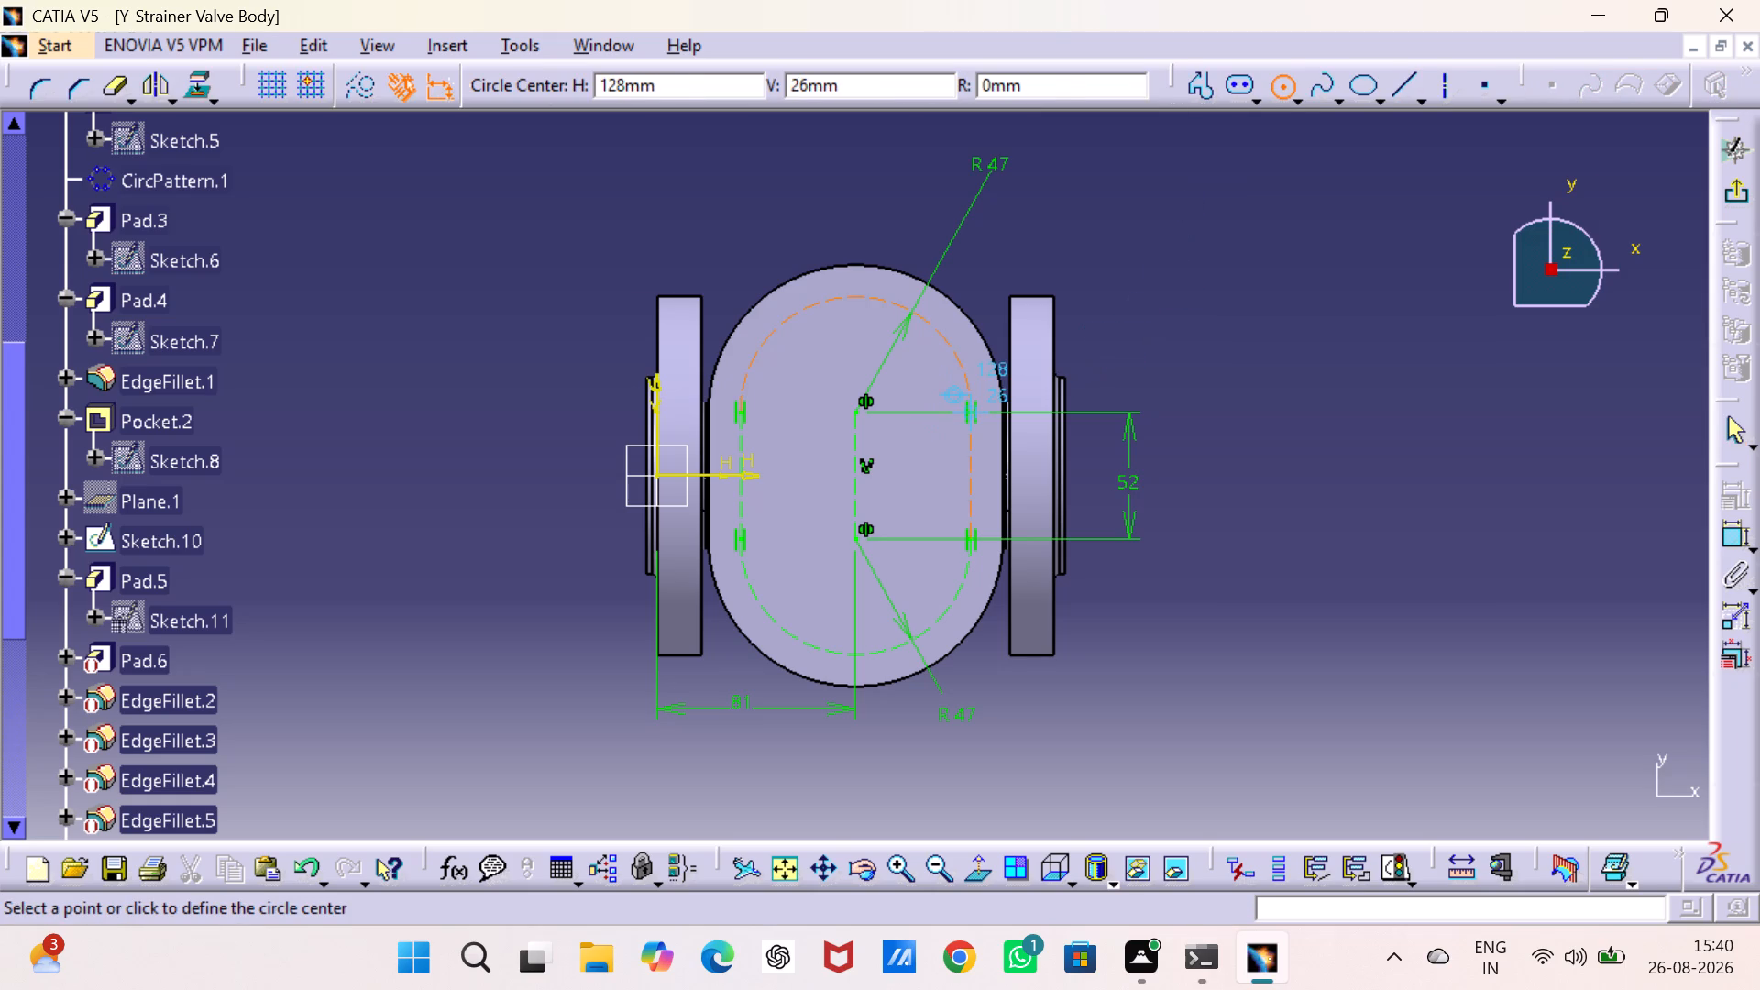
click(973, 414)
click(984, 432)
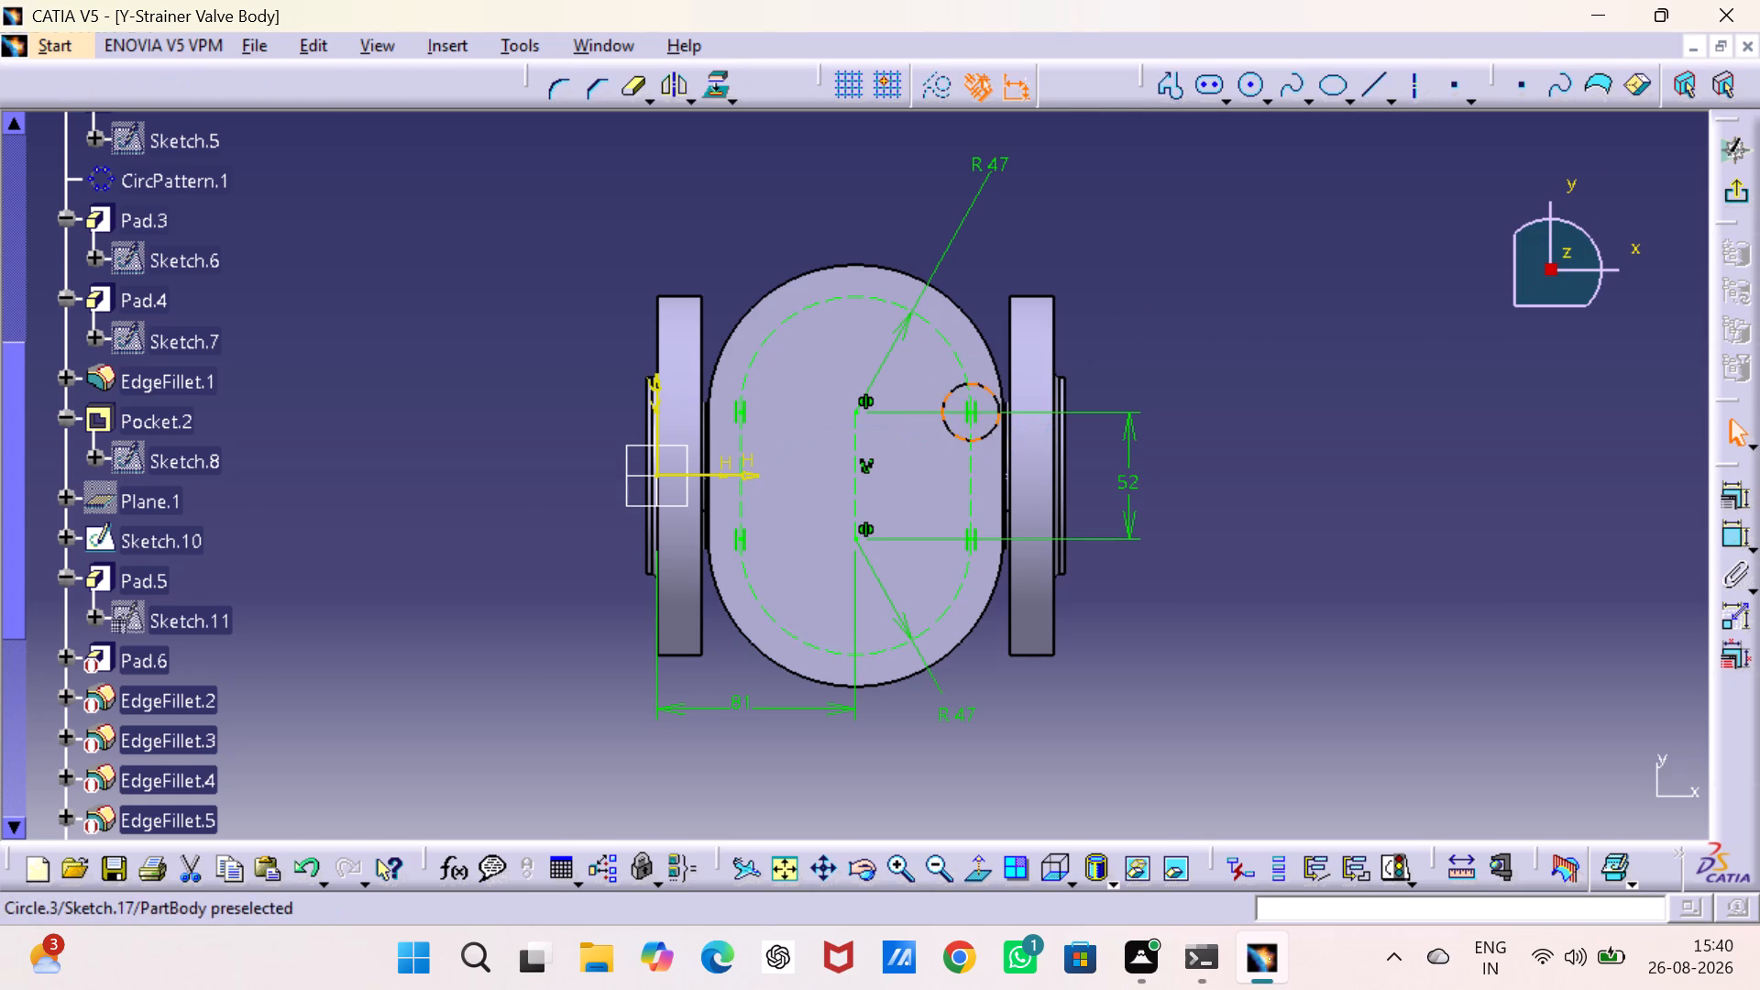
click(1249, 87)
click(969, 534)
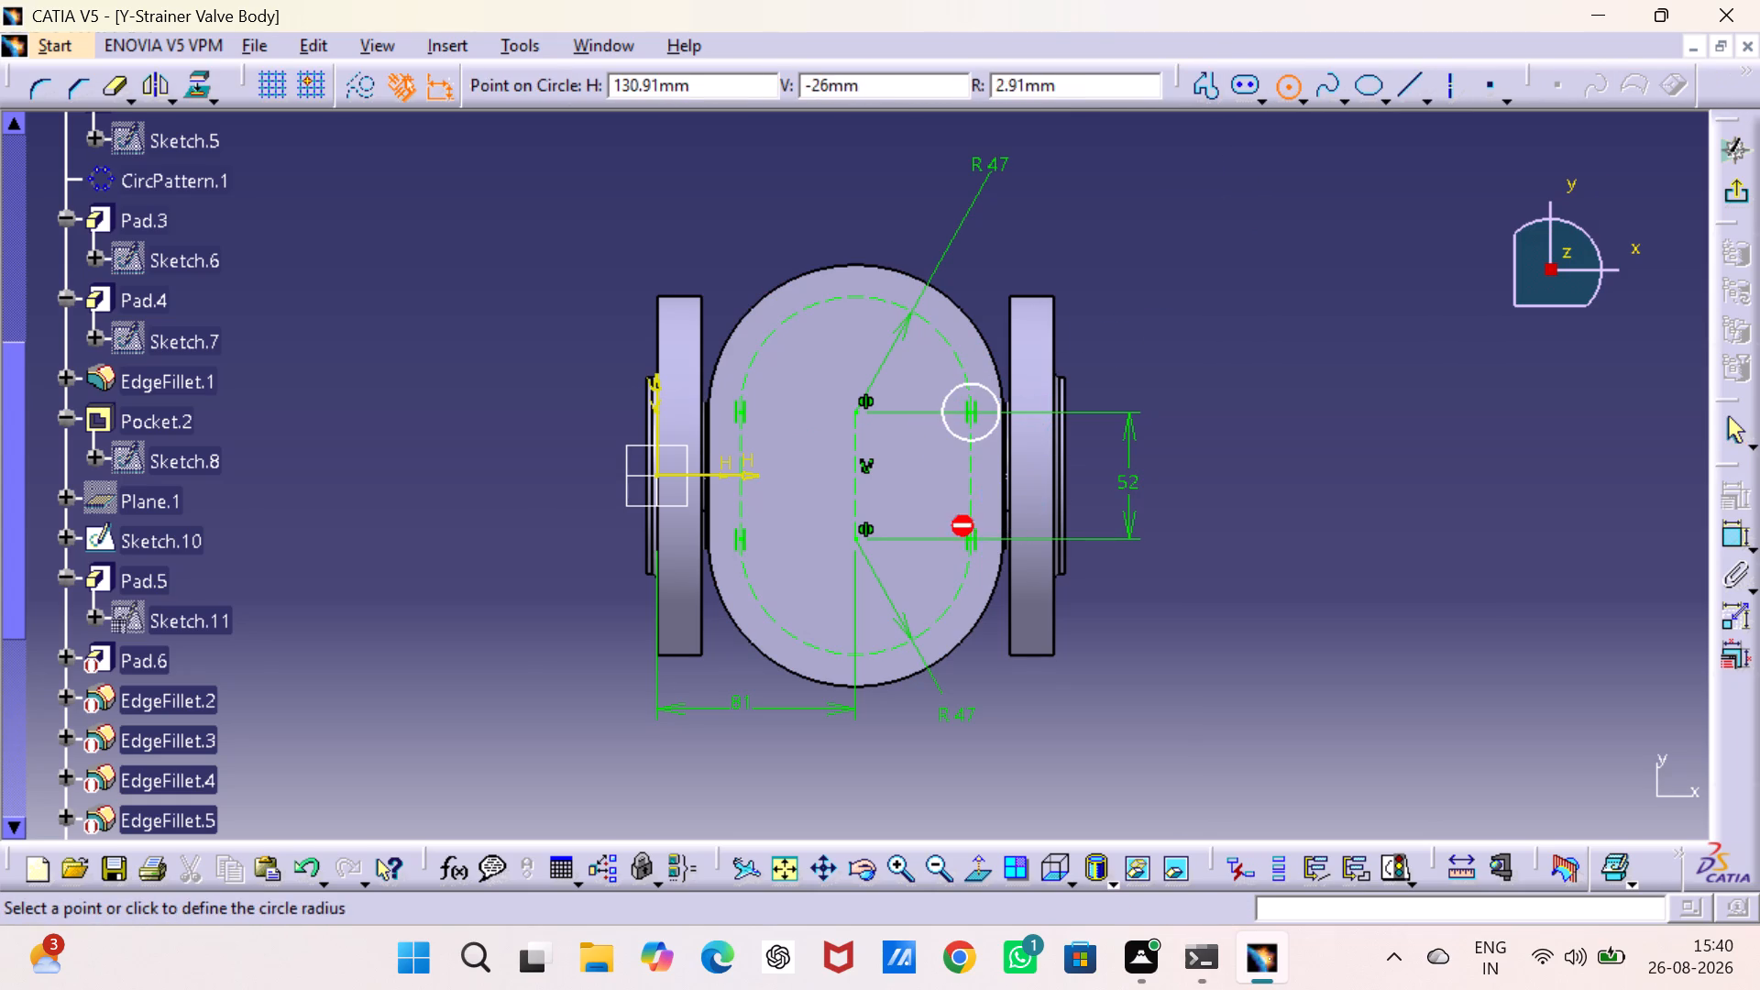
click(991, 565)
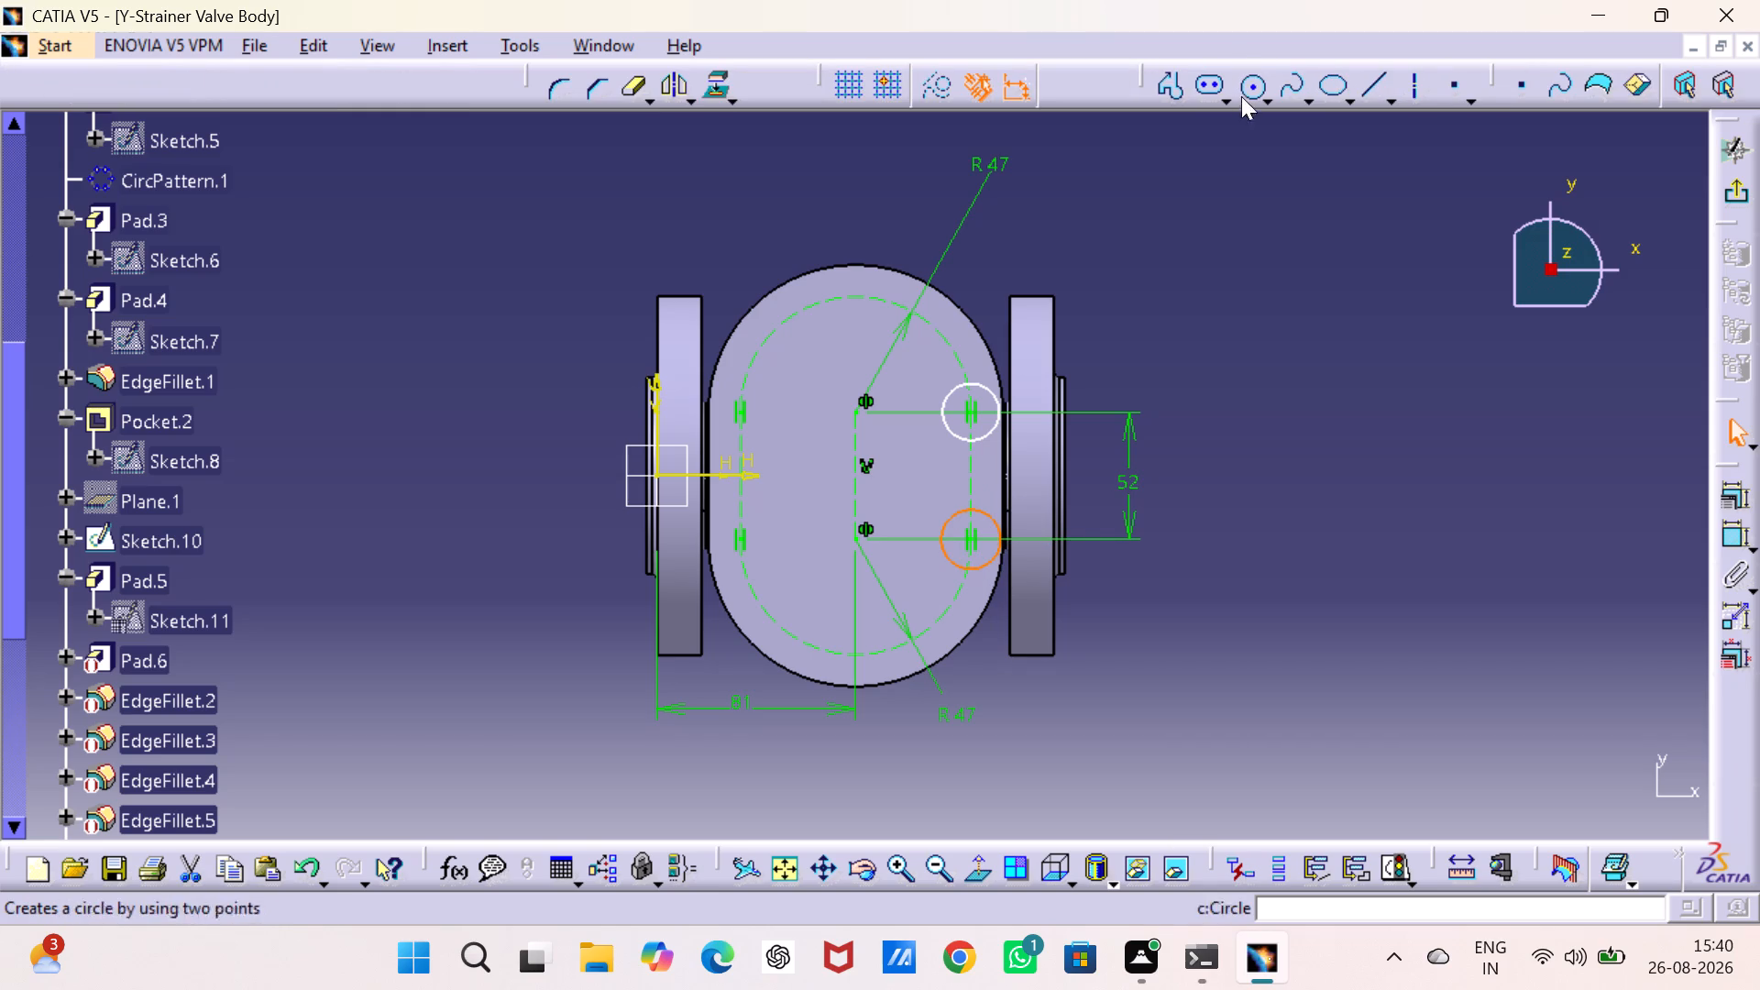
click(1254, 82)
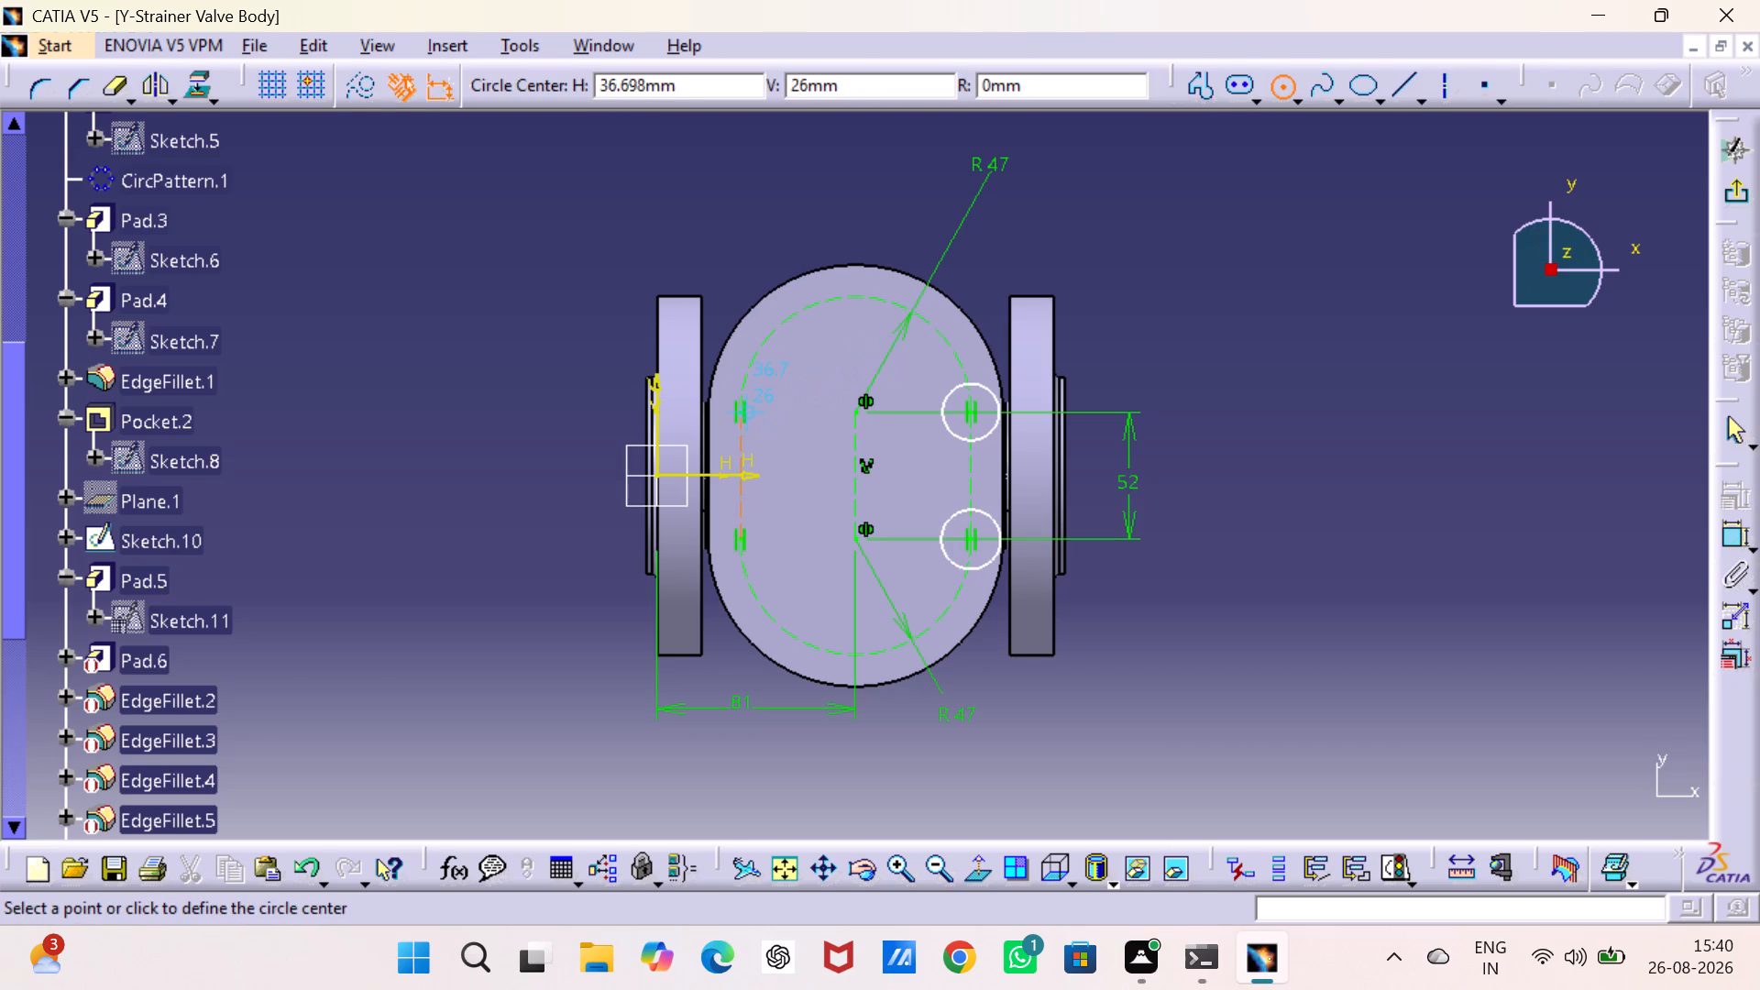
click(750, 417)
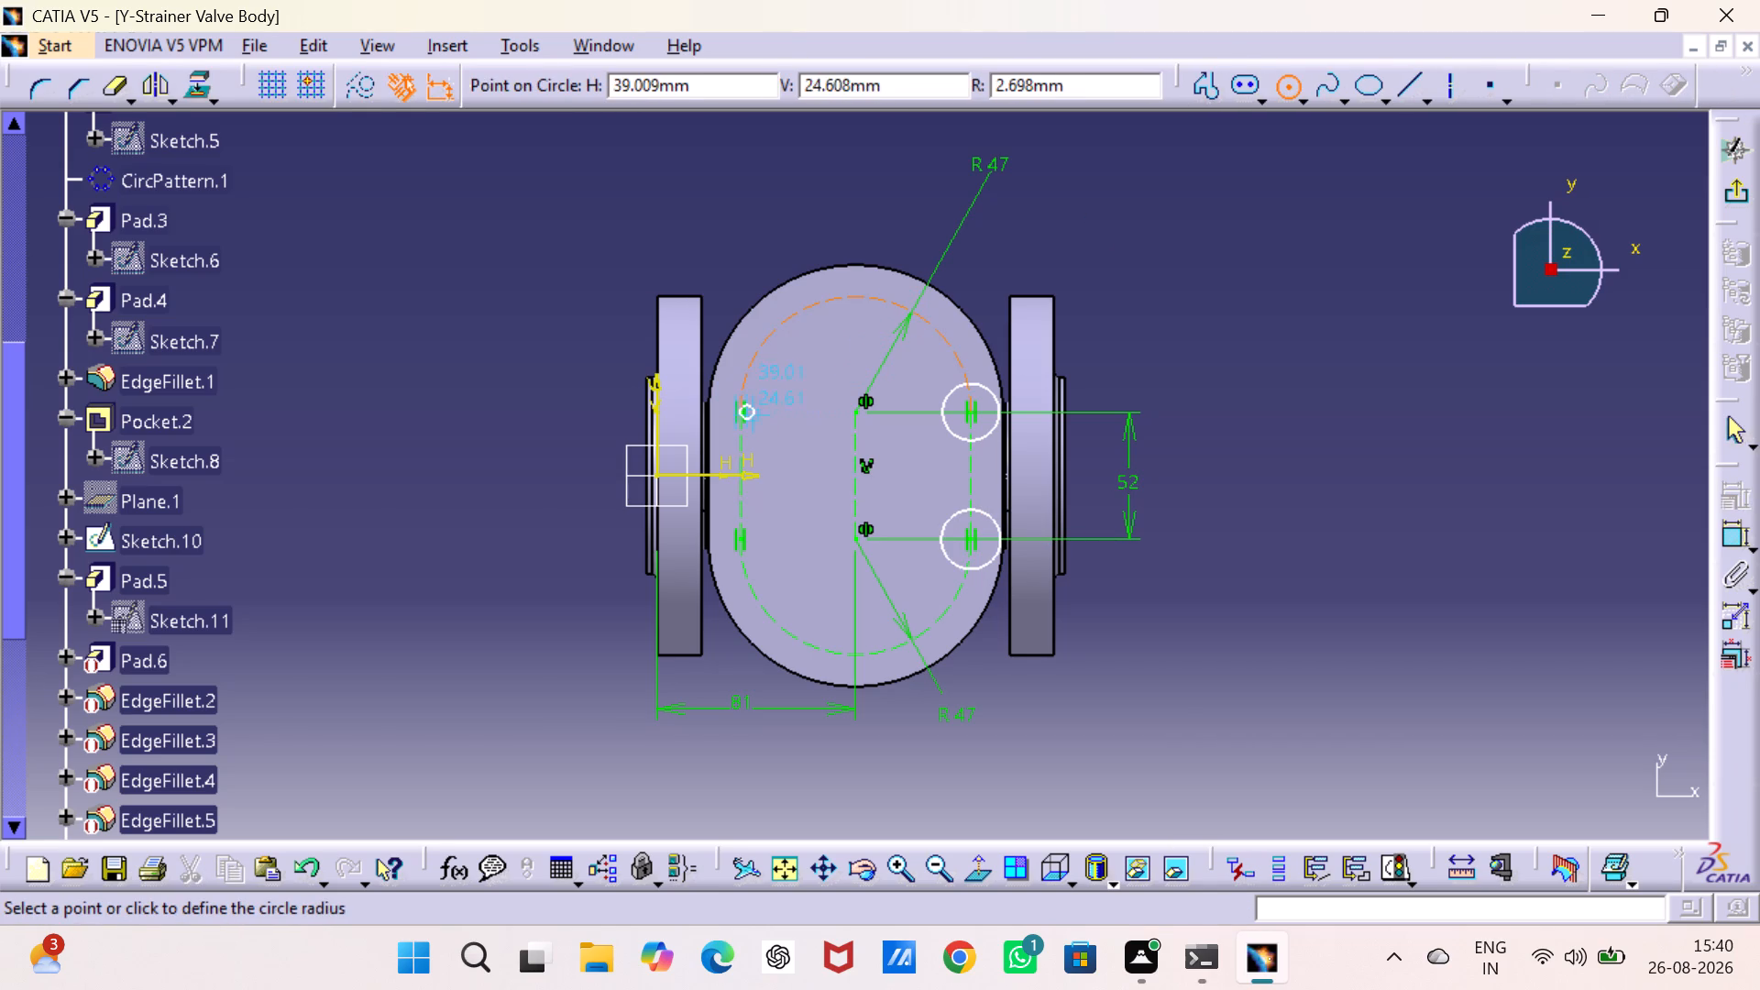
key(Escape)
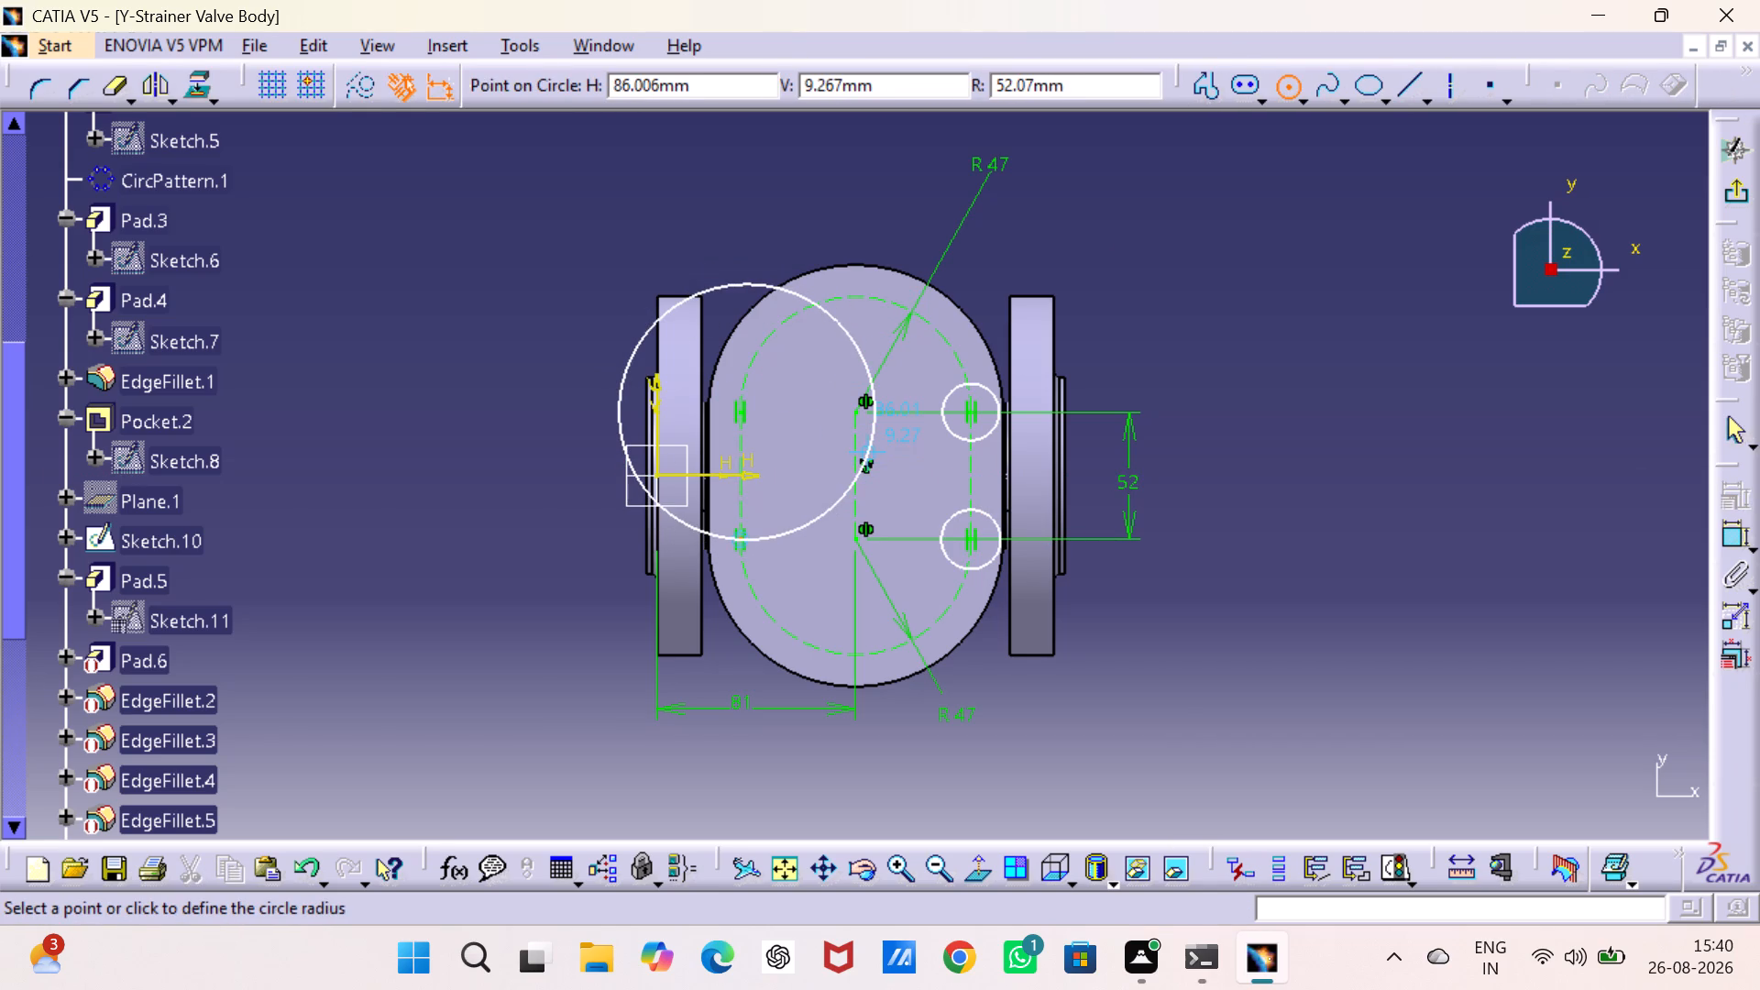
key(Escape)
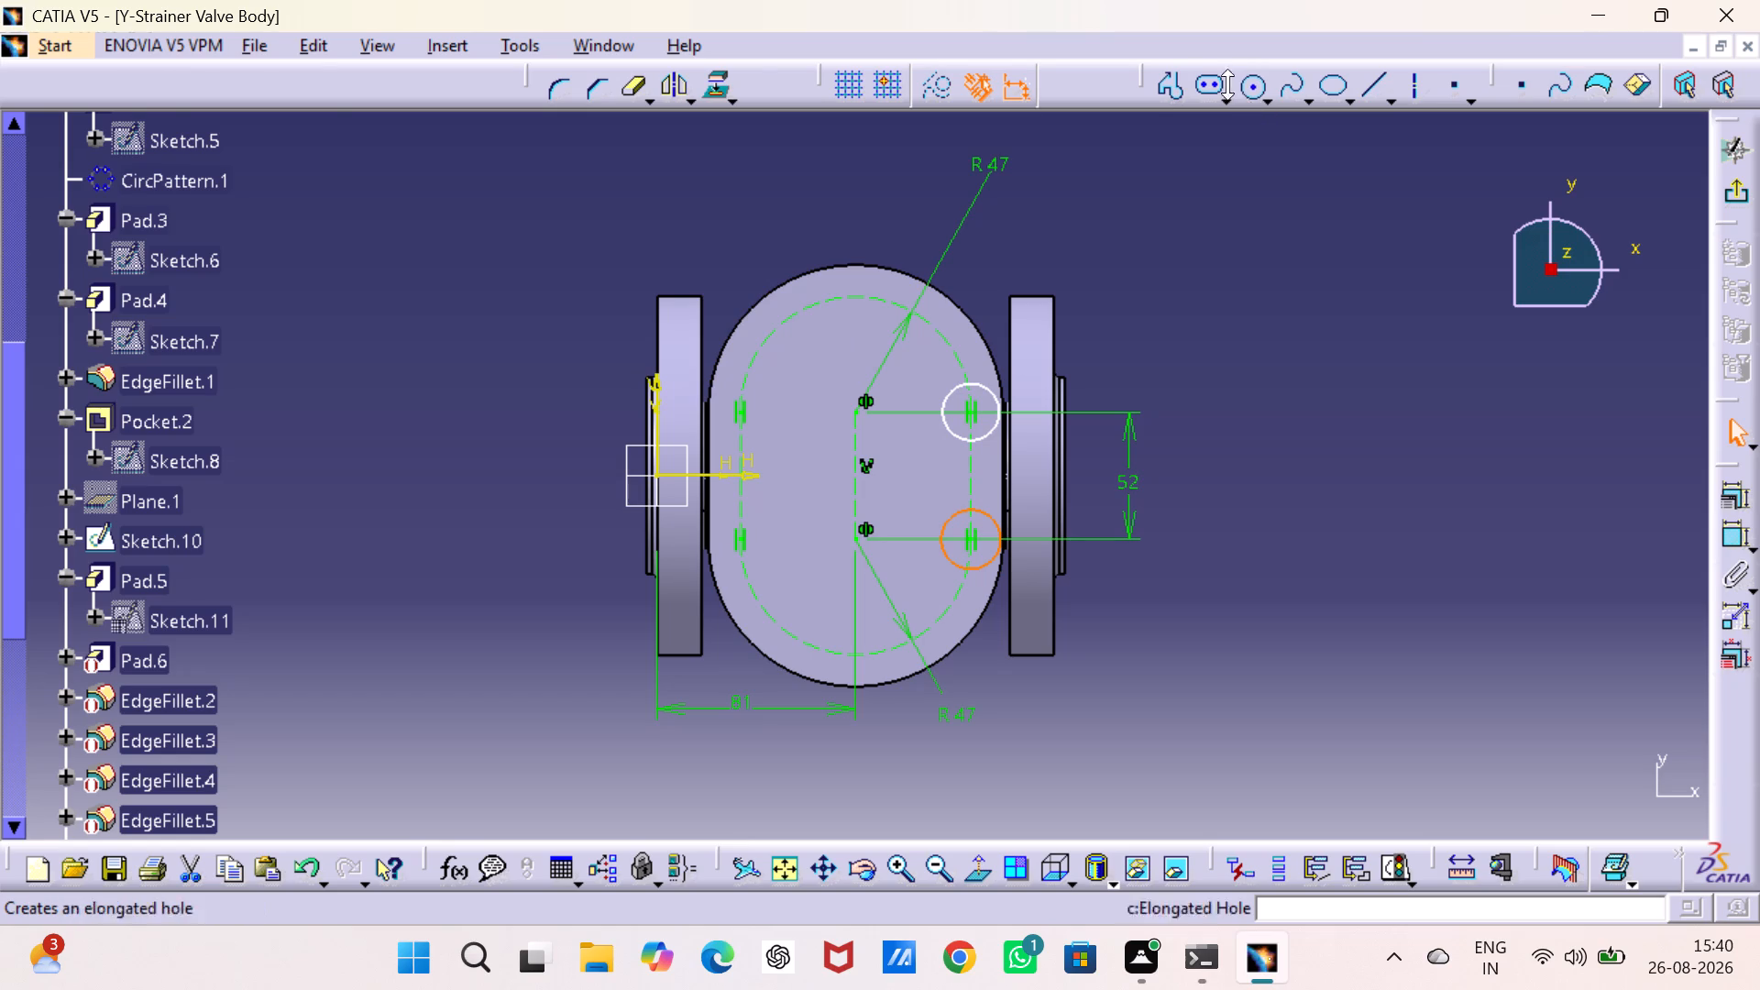
Draw circles about 27 mm and 26 mm in diameter centred on the positive-Y and negative-Y ends of the profile's negative-X straight side.
click(1246, 84)
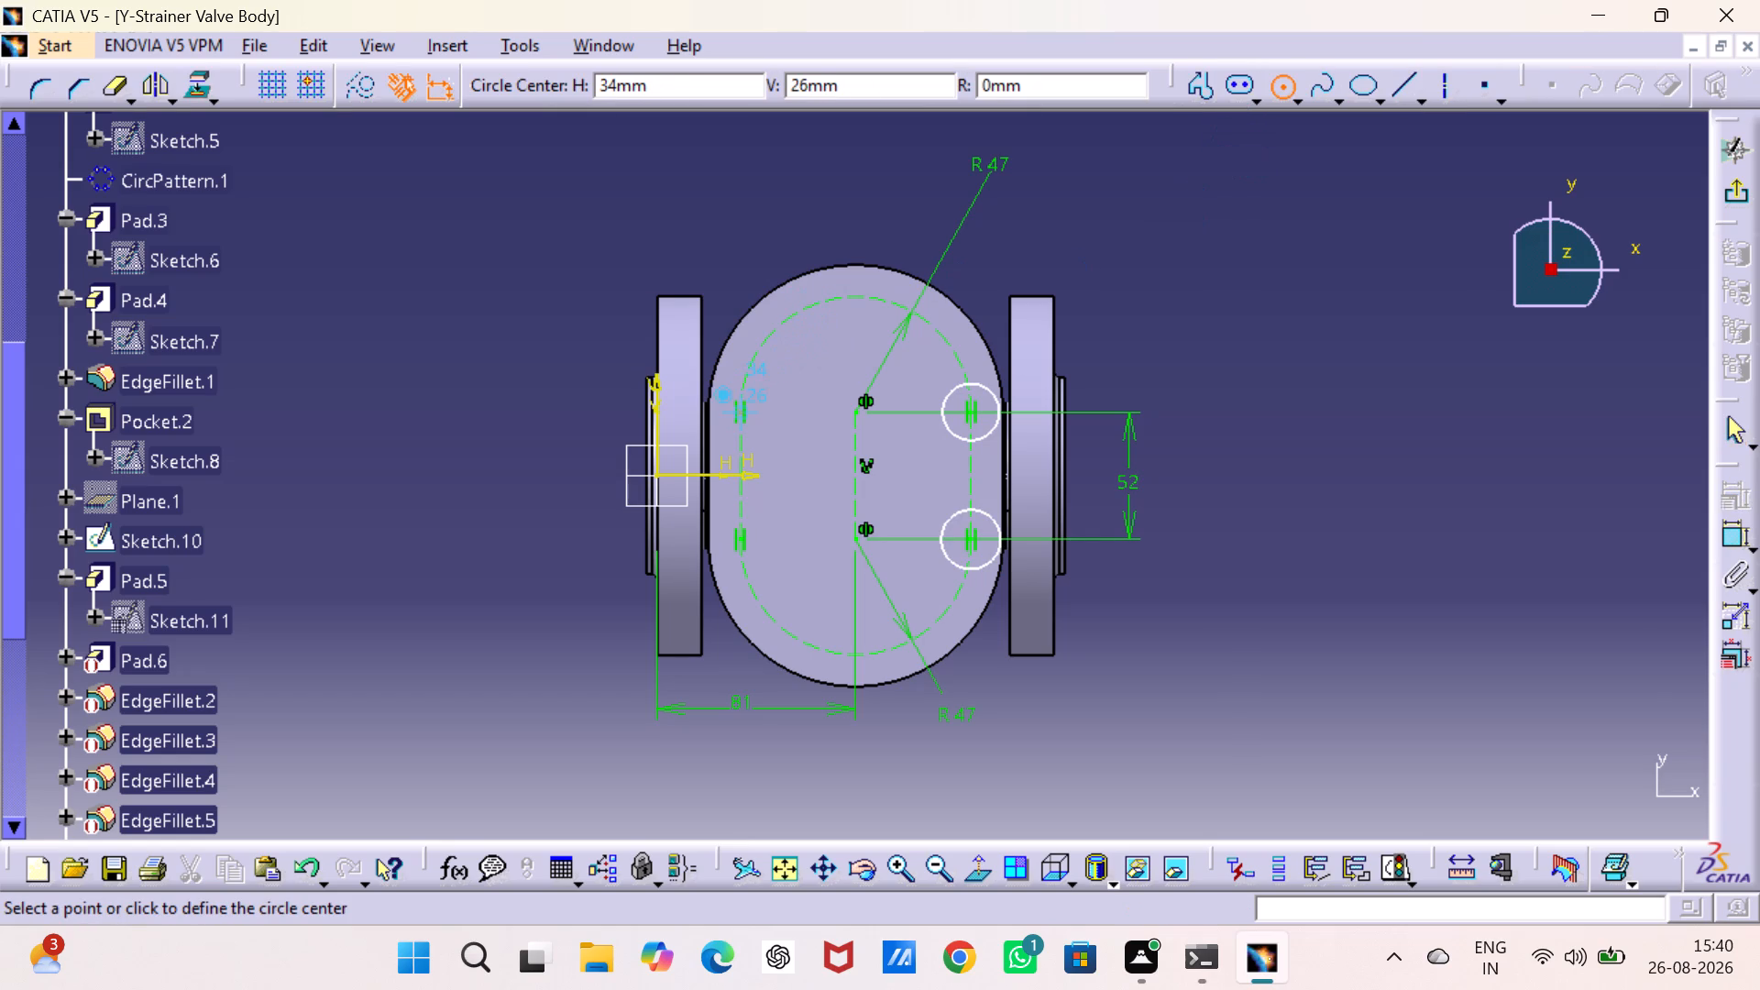
click(738, 412)
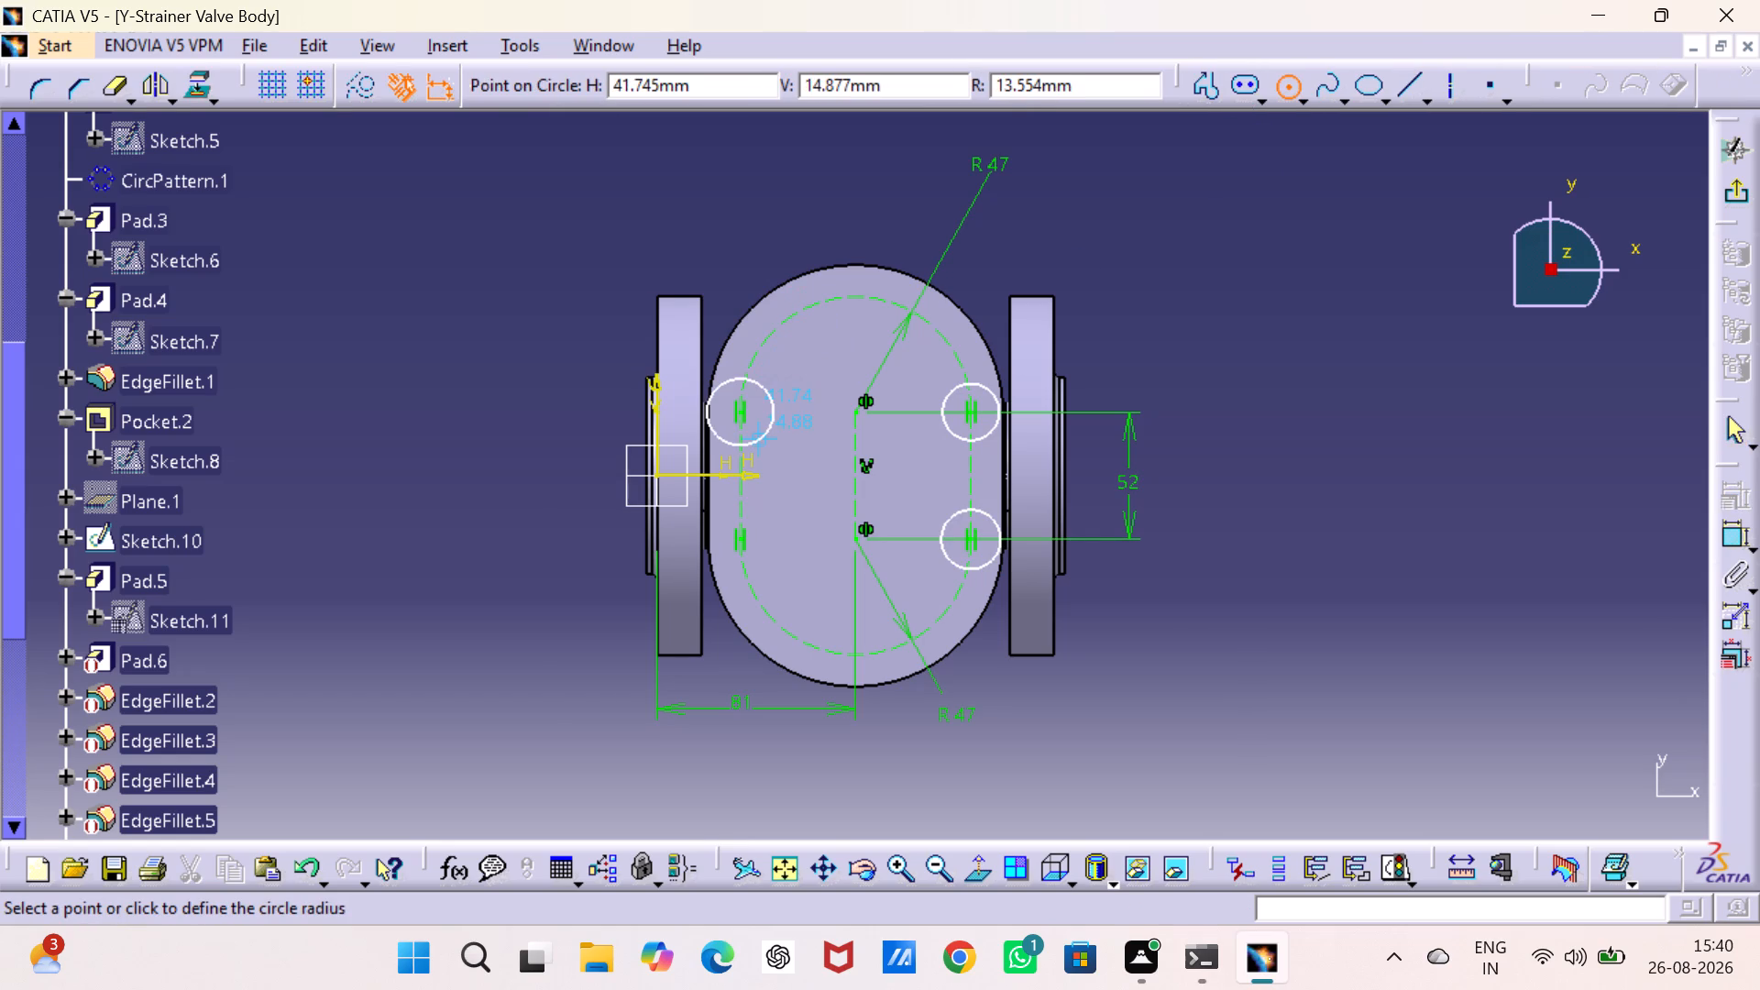
click(759, 439)
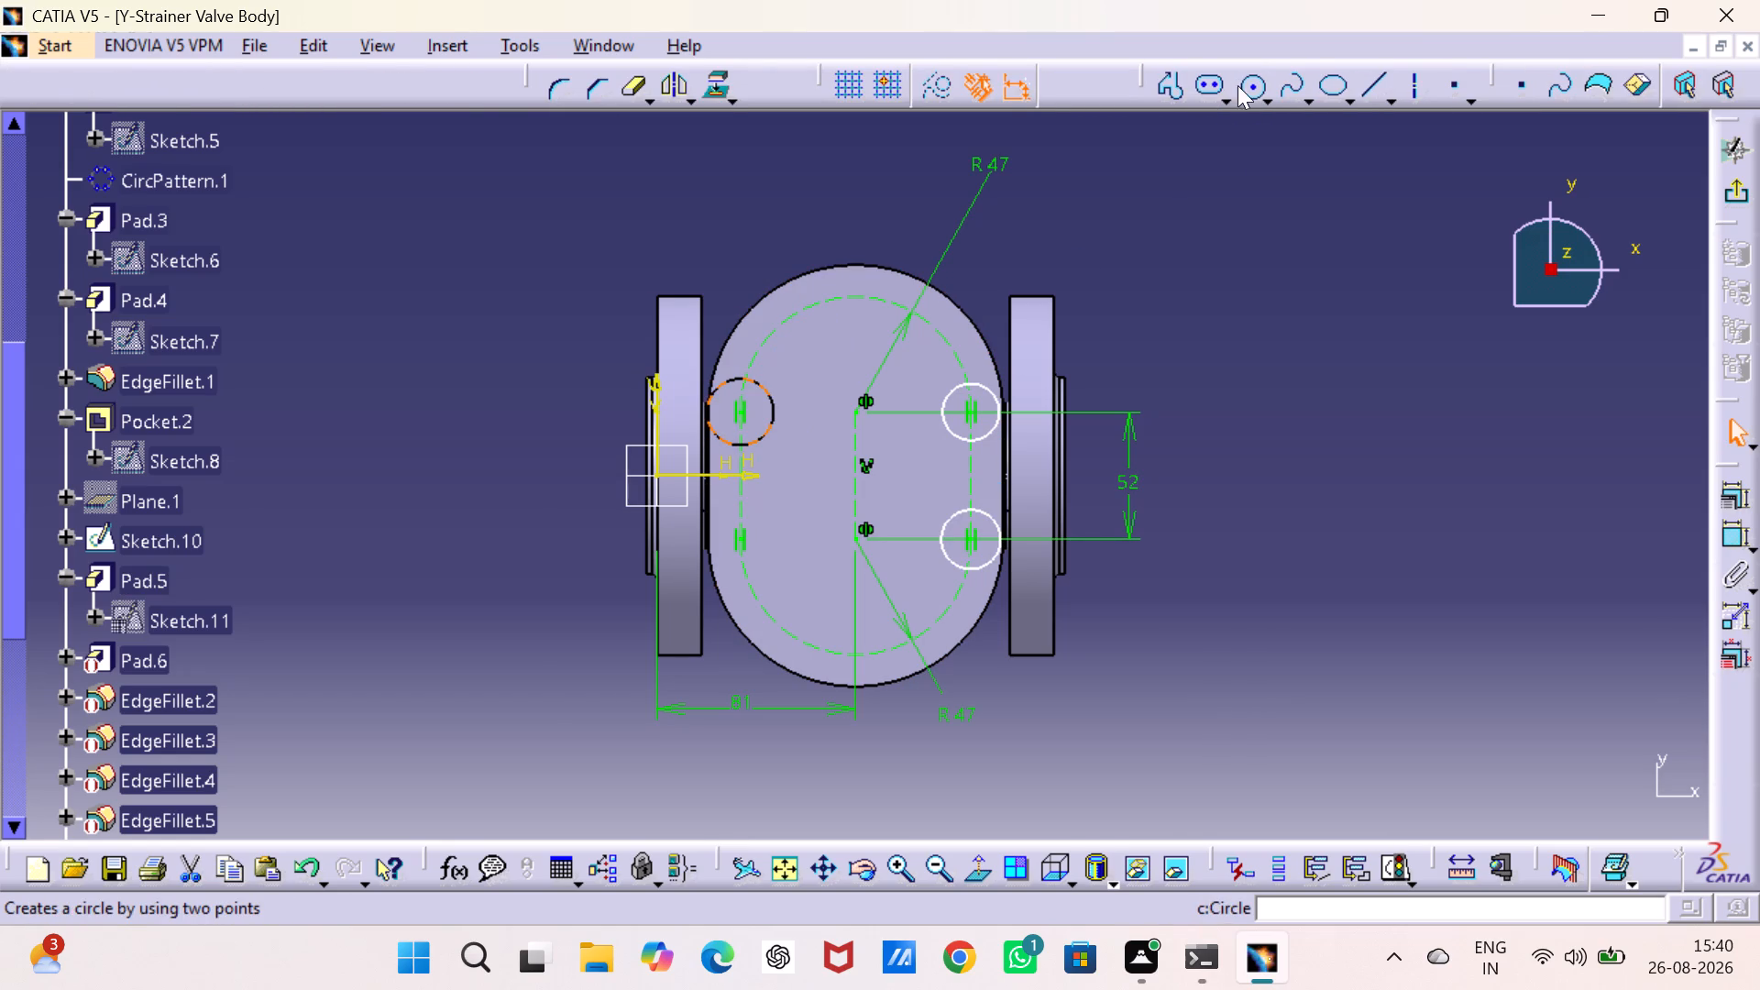
click(1248, 88)
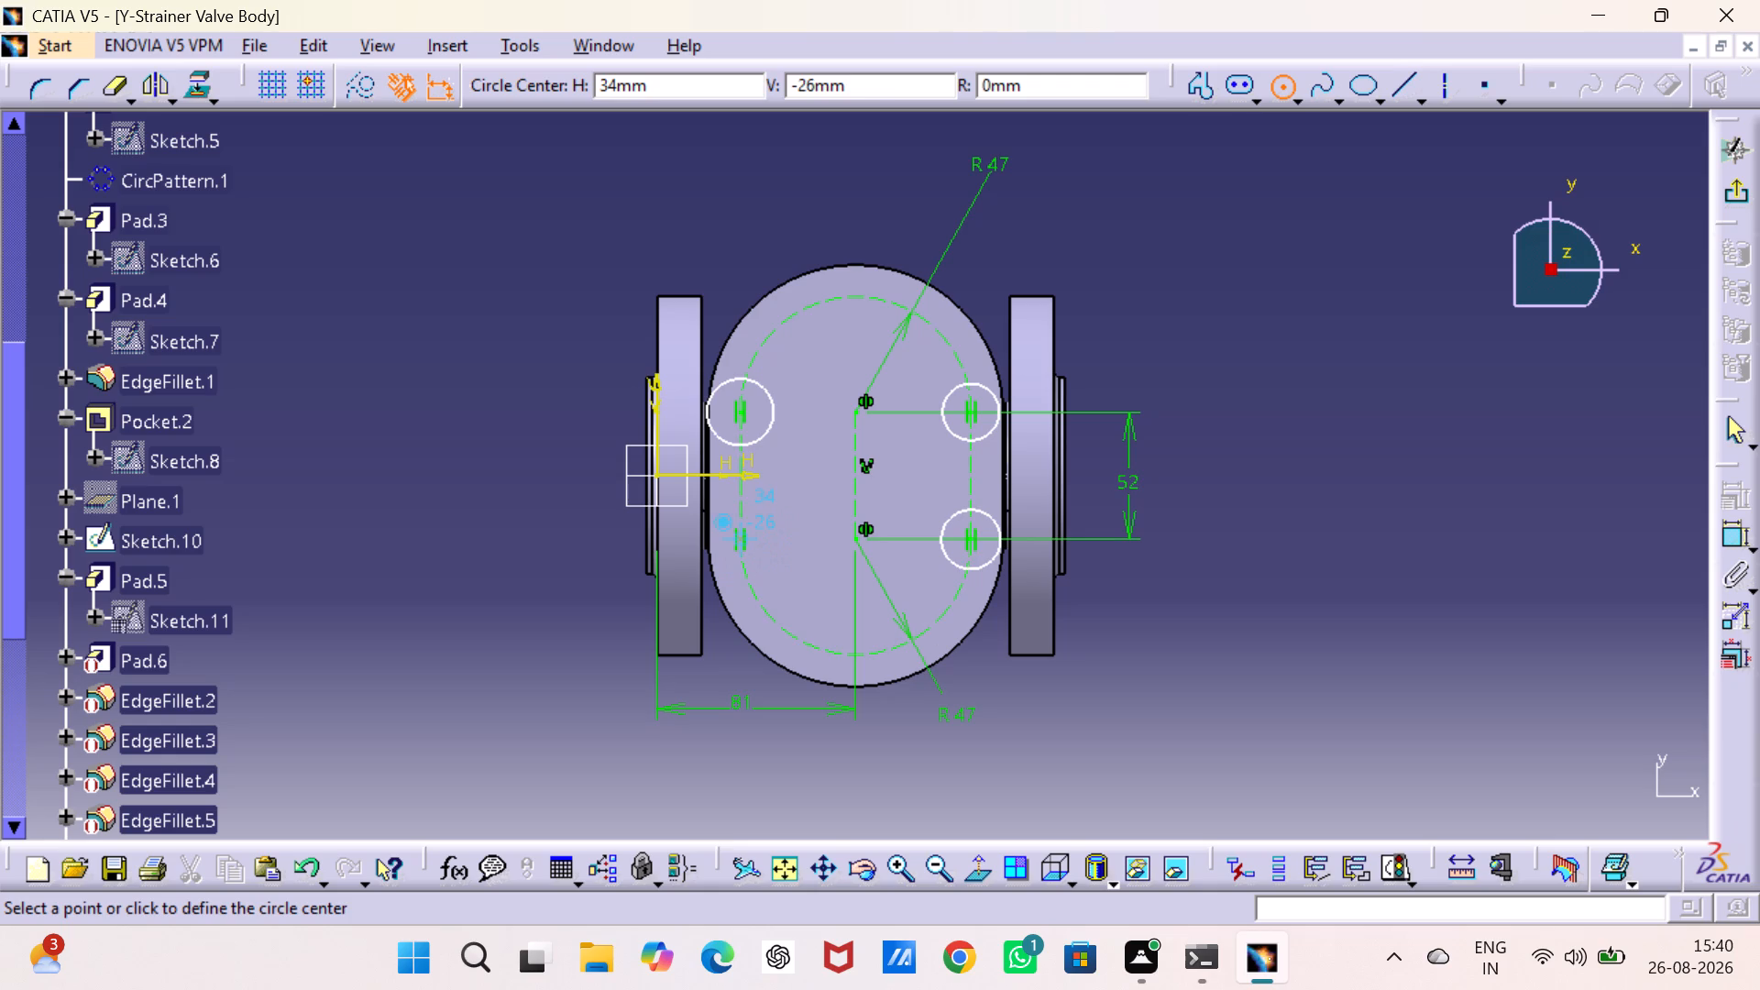
click(740, 535)
click(754, 566)
click(1327, 662)
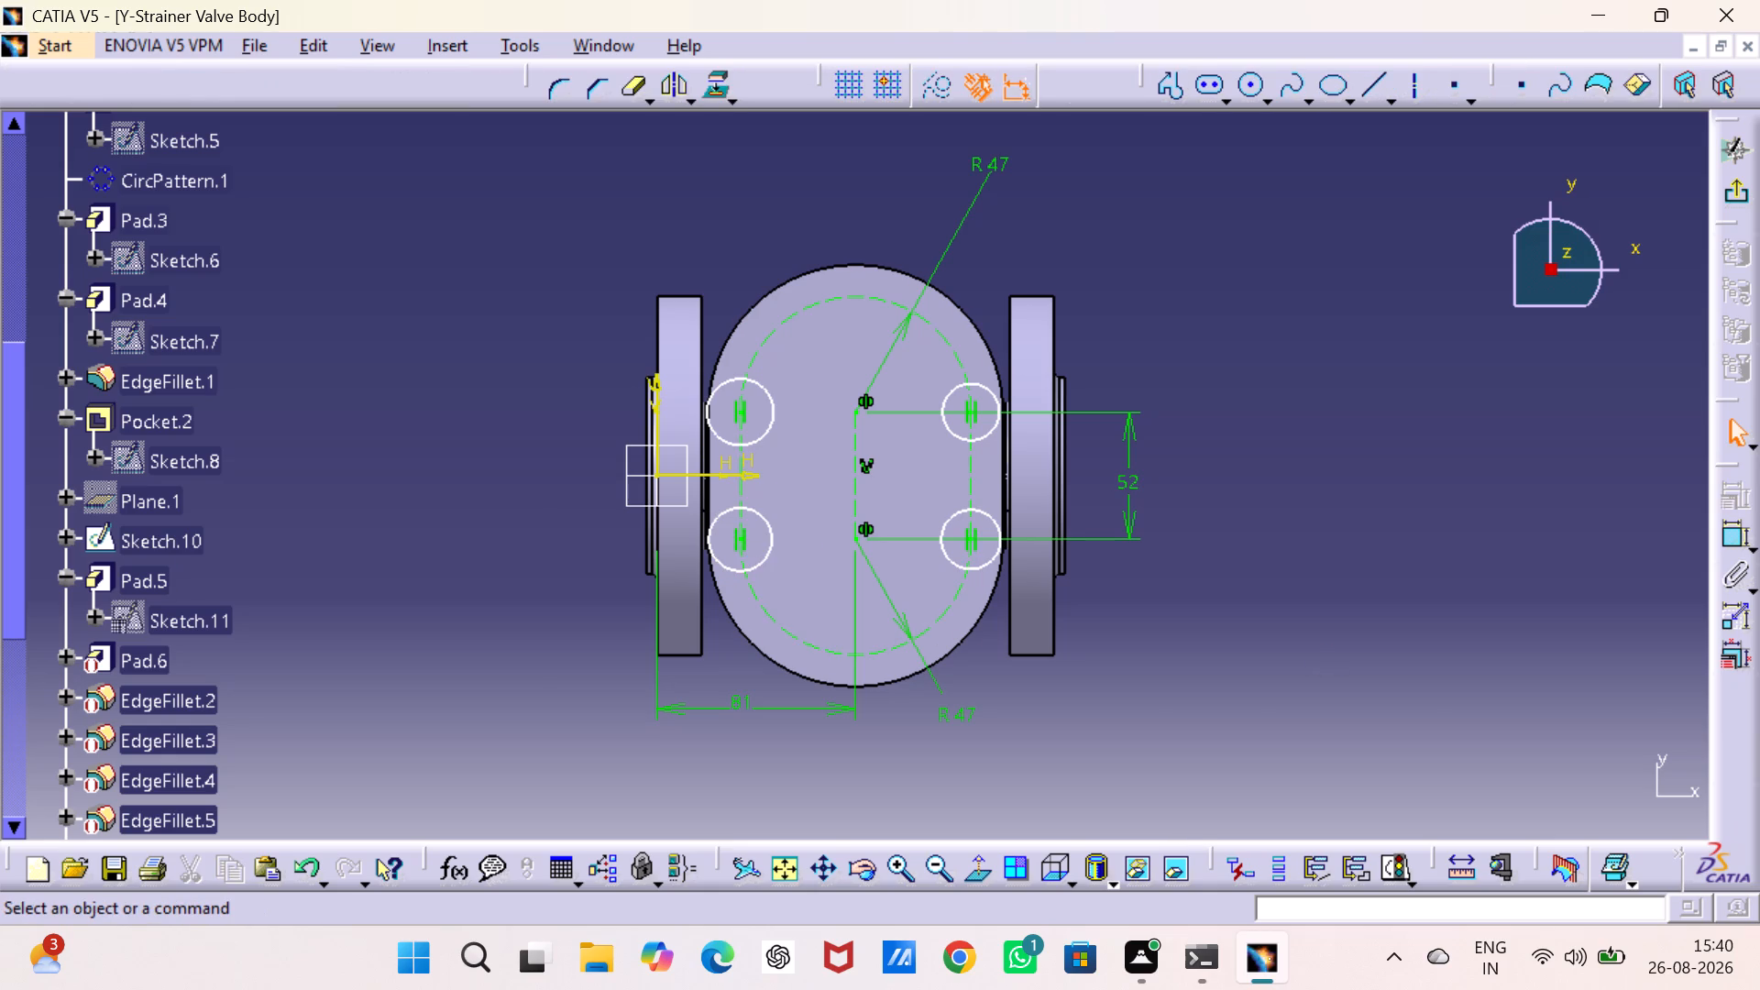
key(Escape)
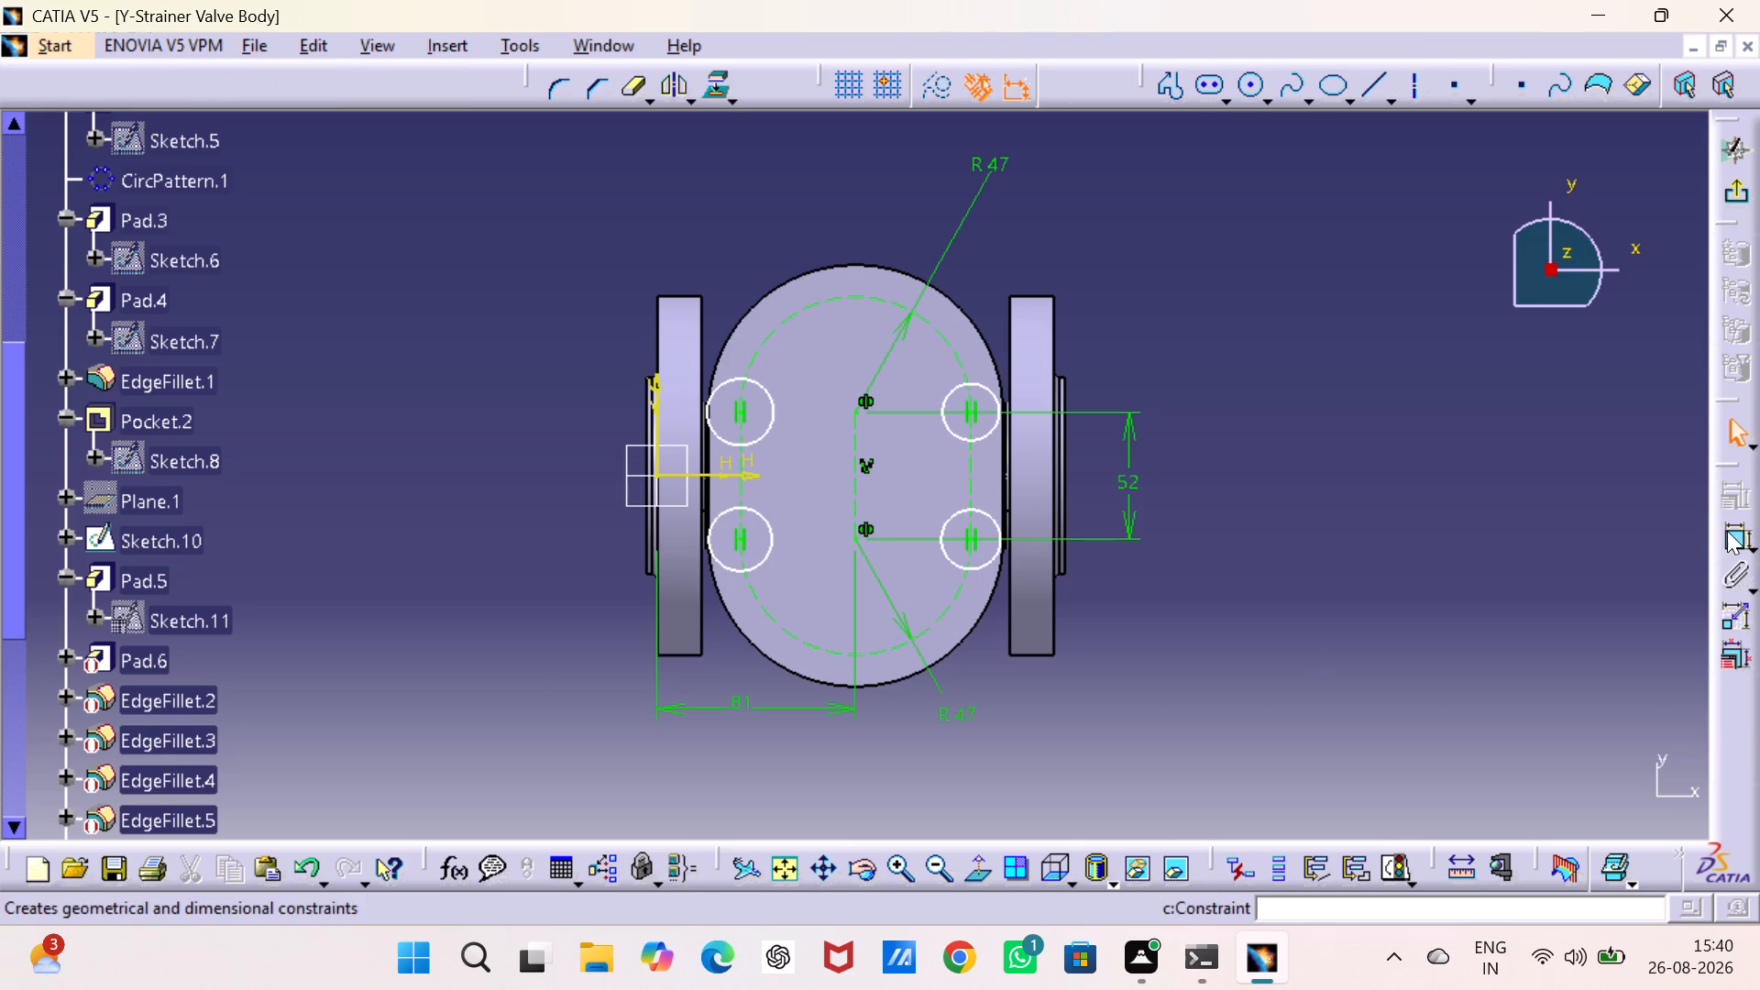
Dimension the circle at the positive-X, positive-Y corner as a diameter and set it to 14 mm.
double_click(1727, 531)
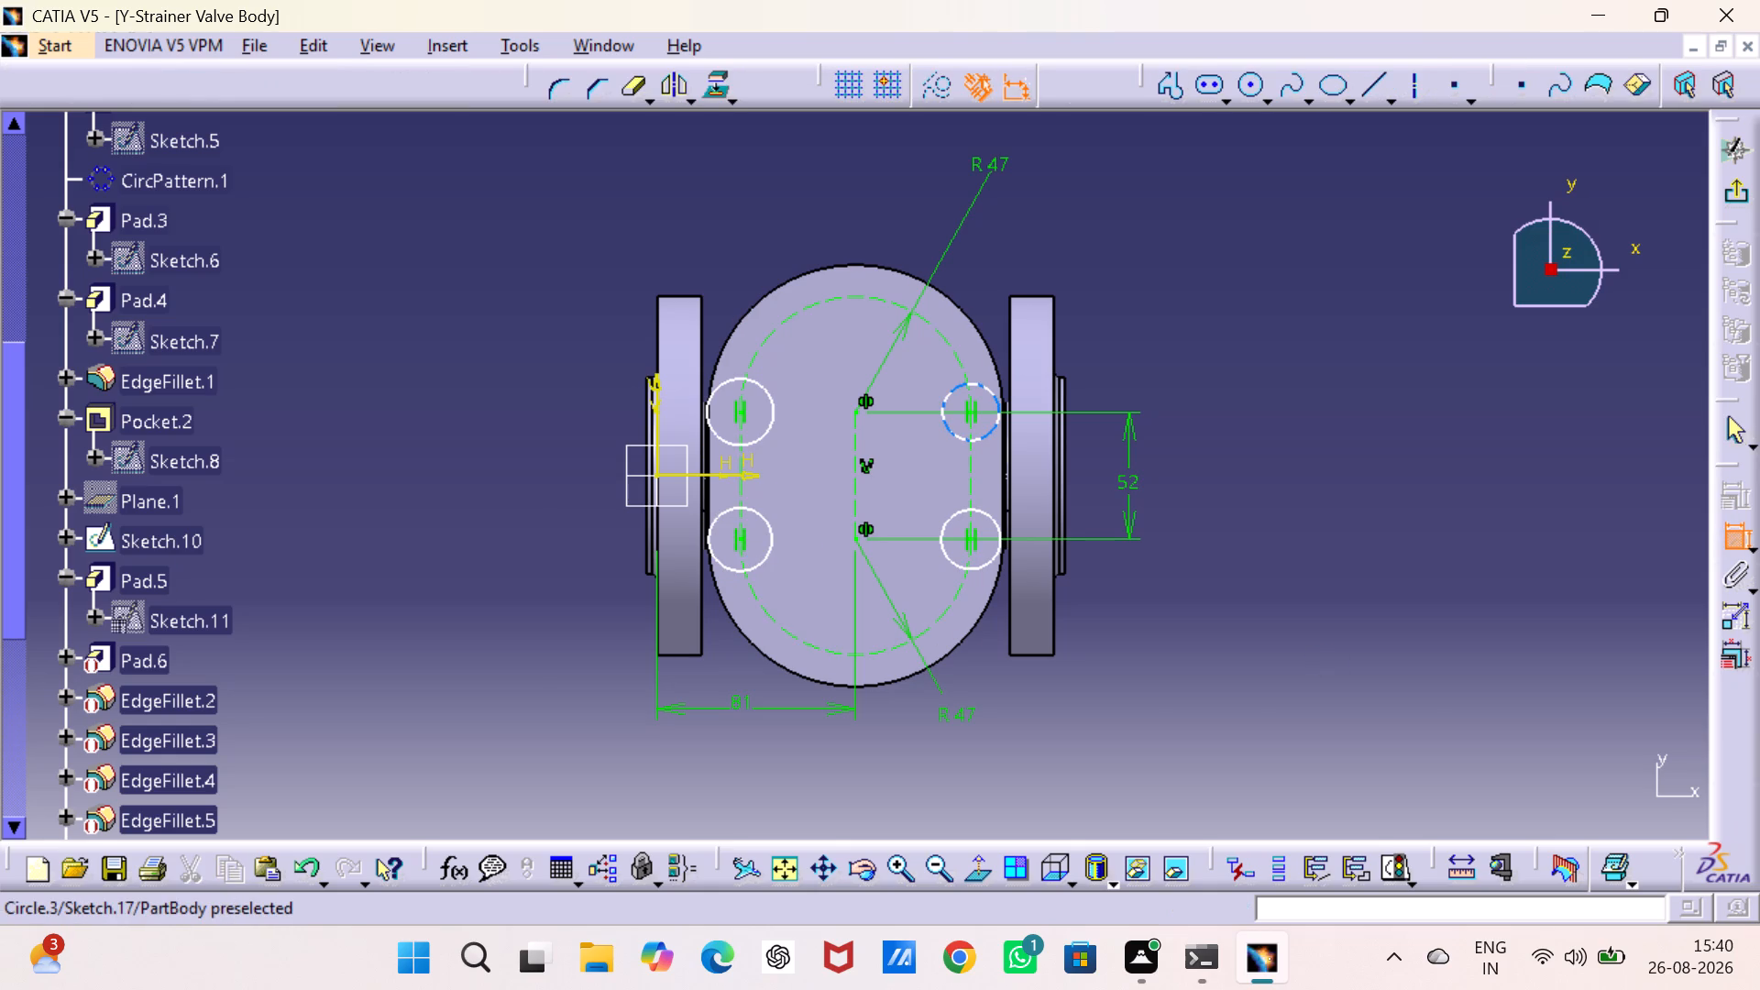
drag(973, 383, 977, 375)
click(1120, 267)
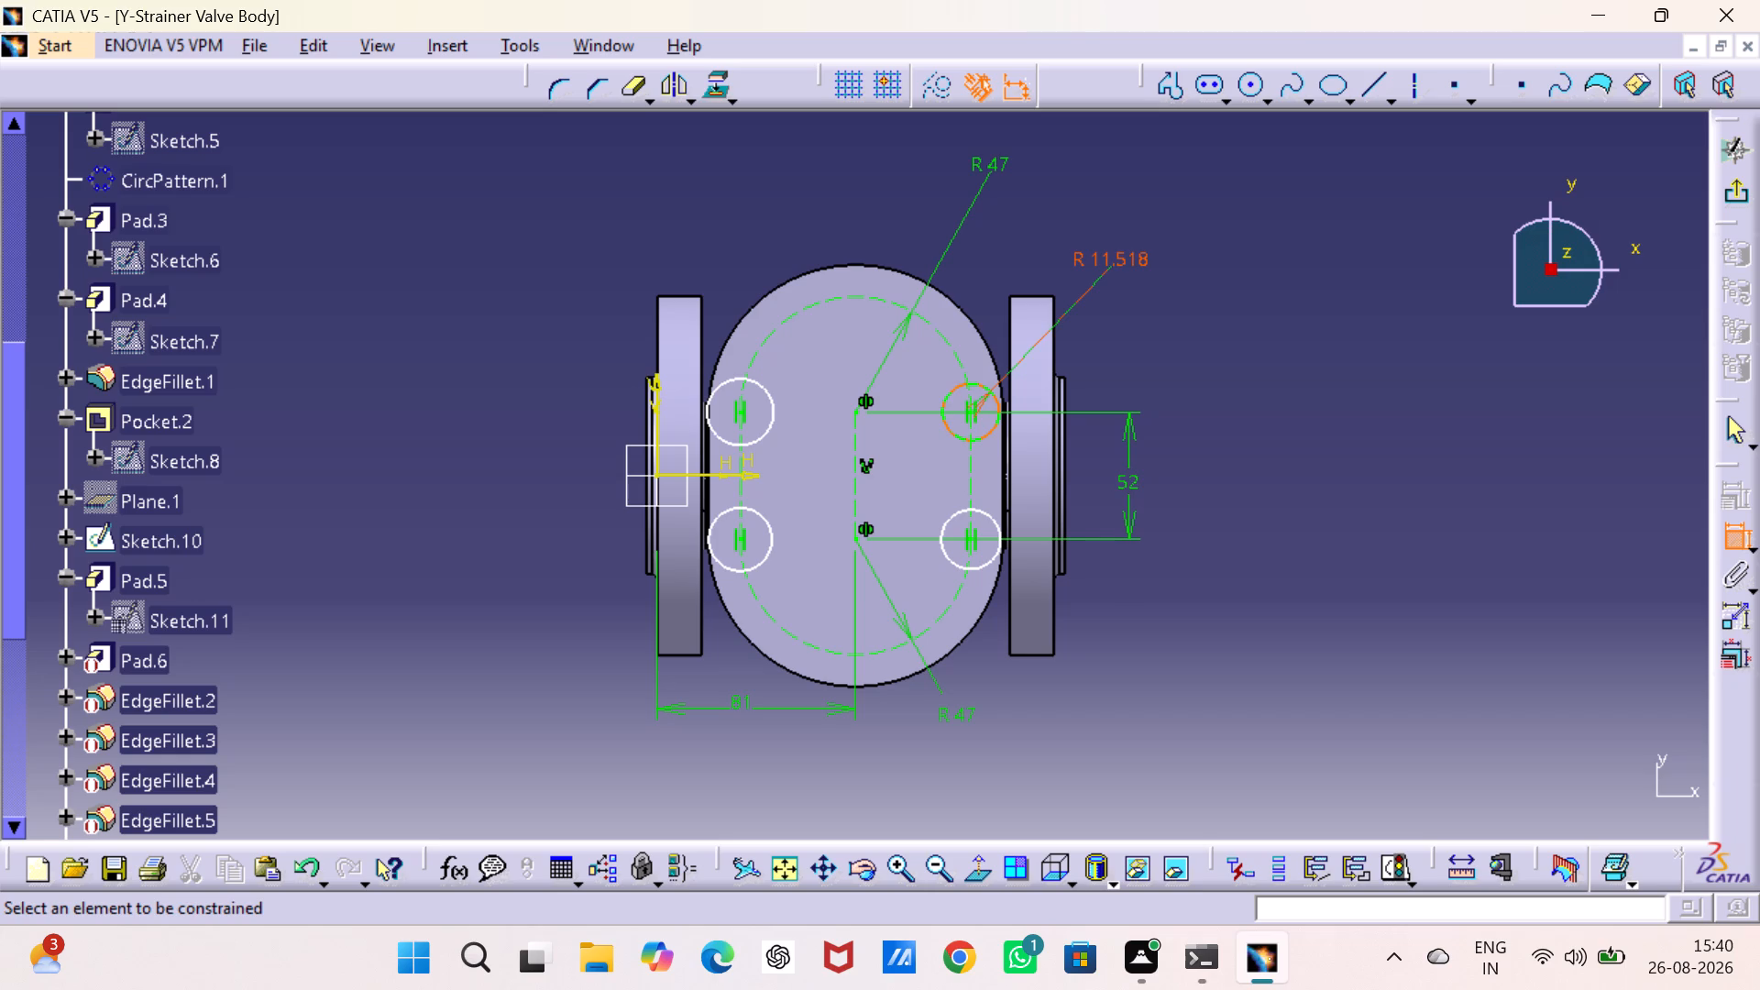
double_click(1123, 257)
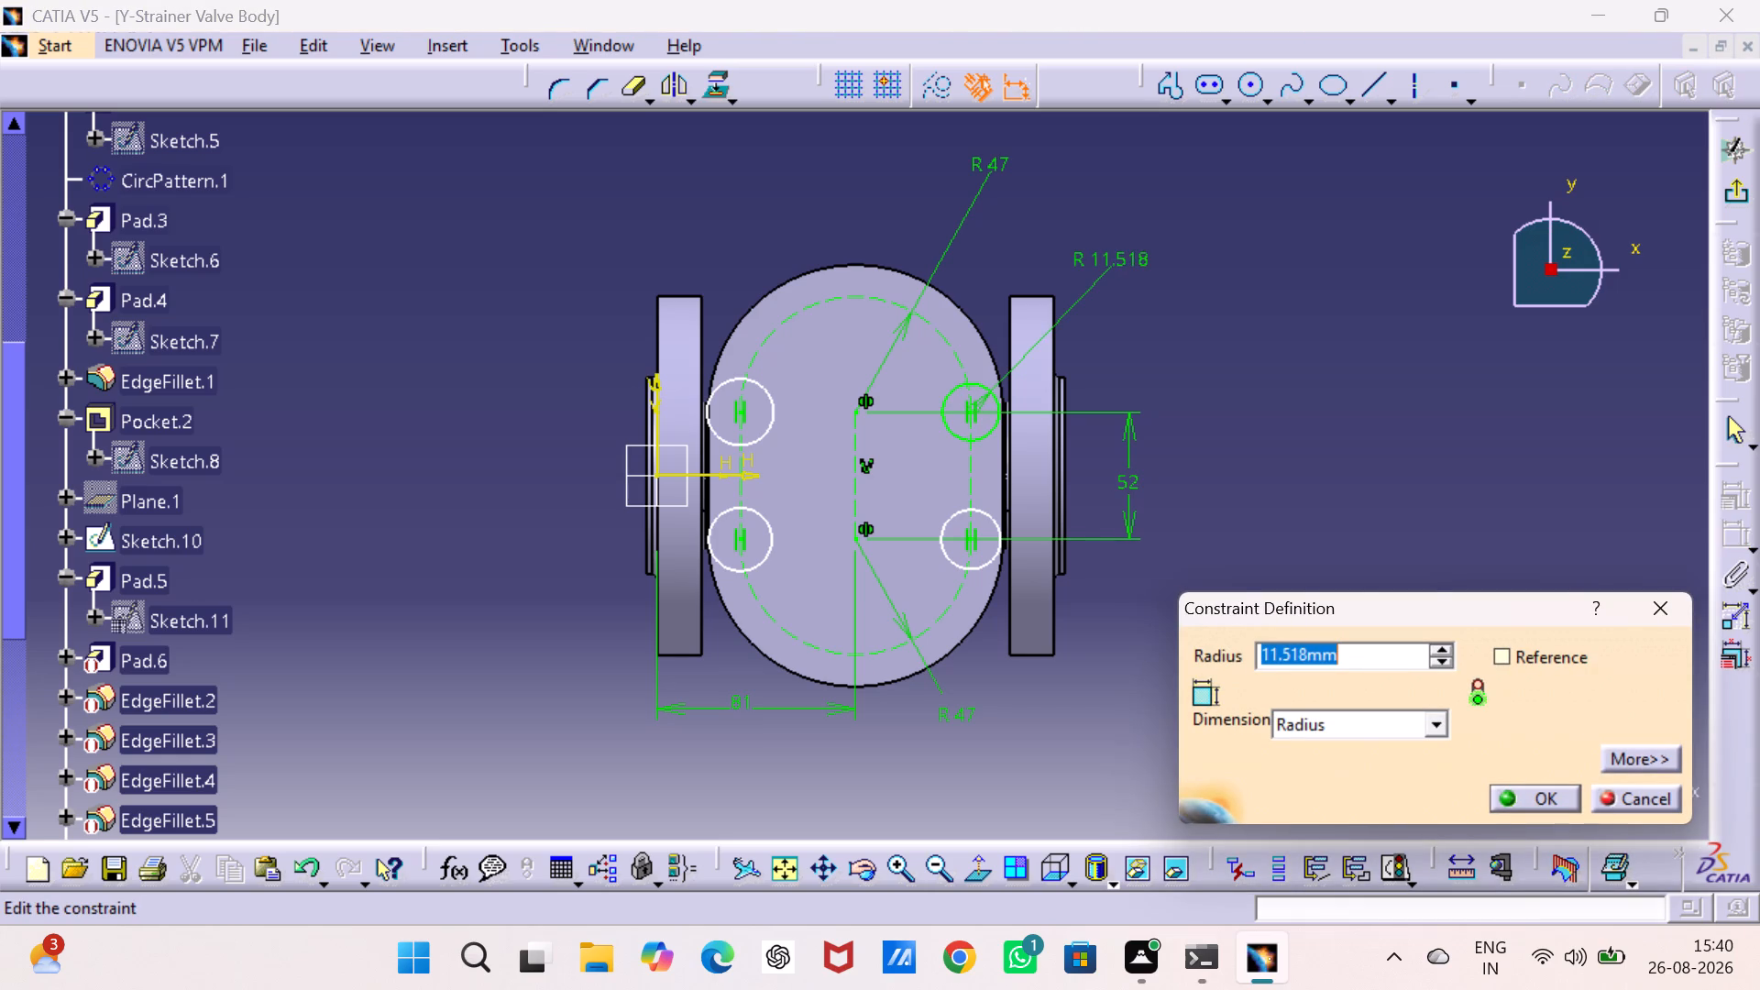
click(1445, 722)
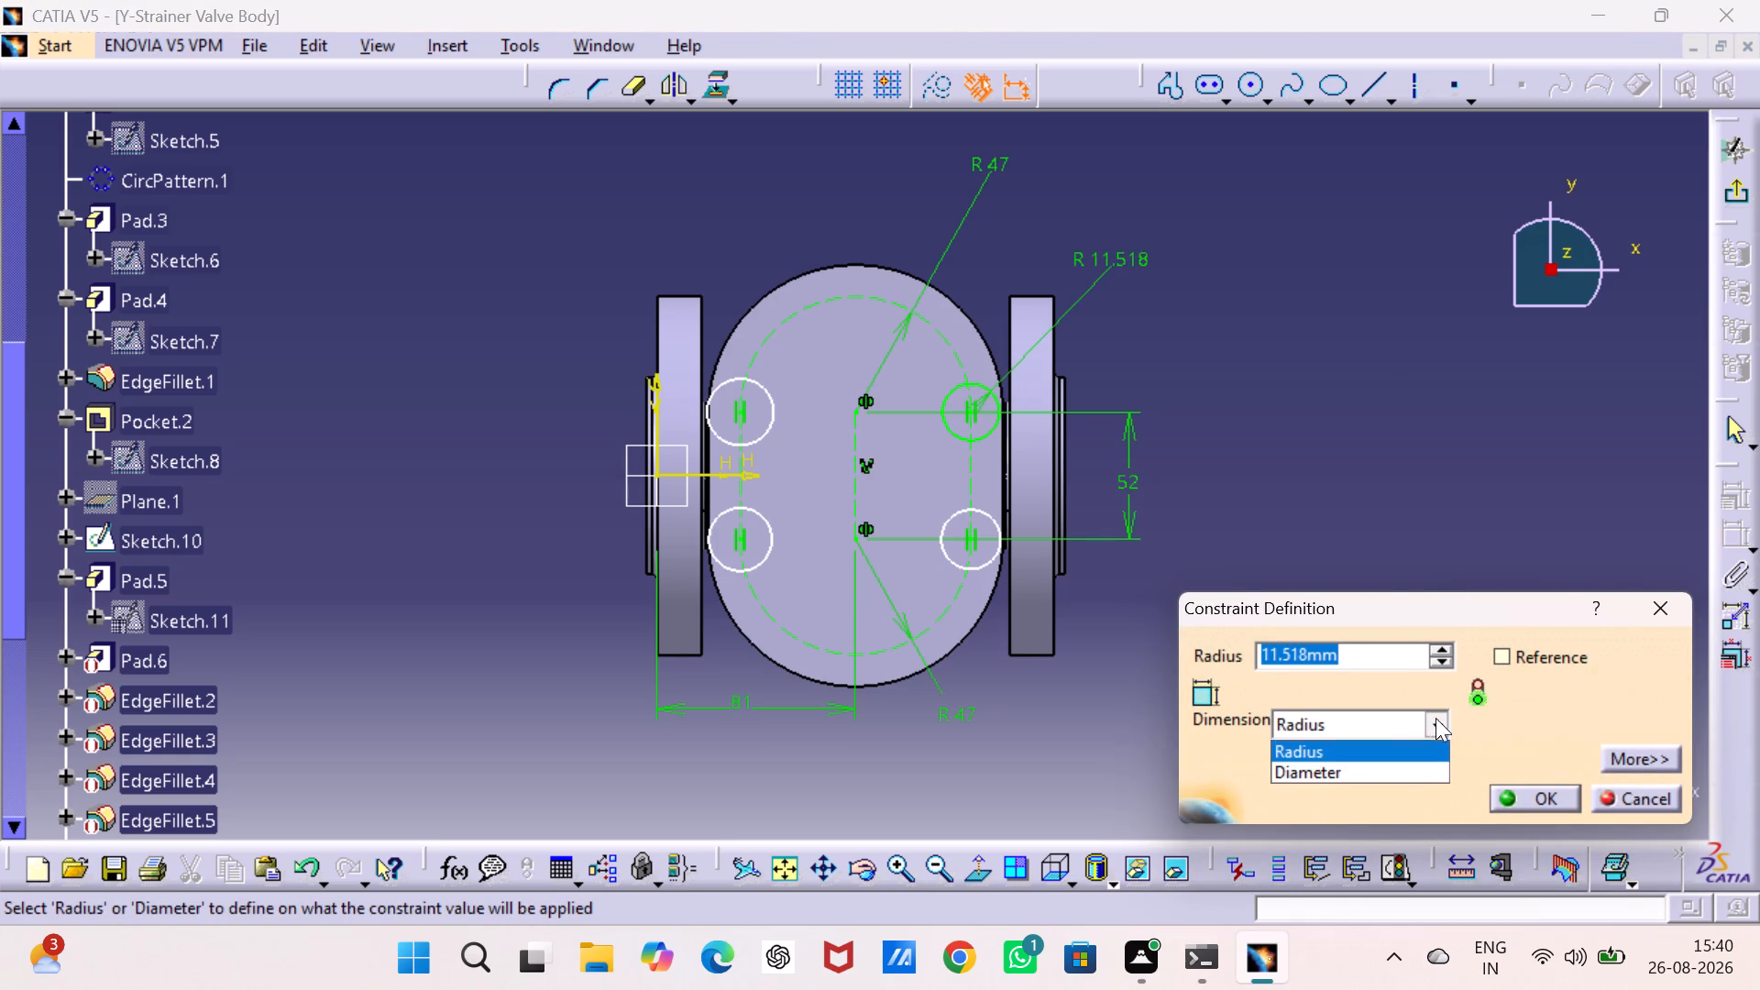
click(1408, 773)
double_click(1382, 654)
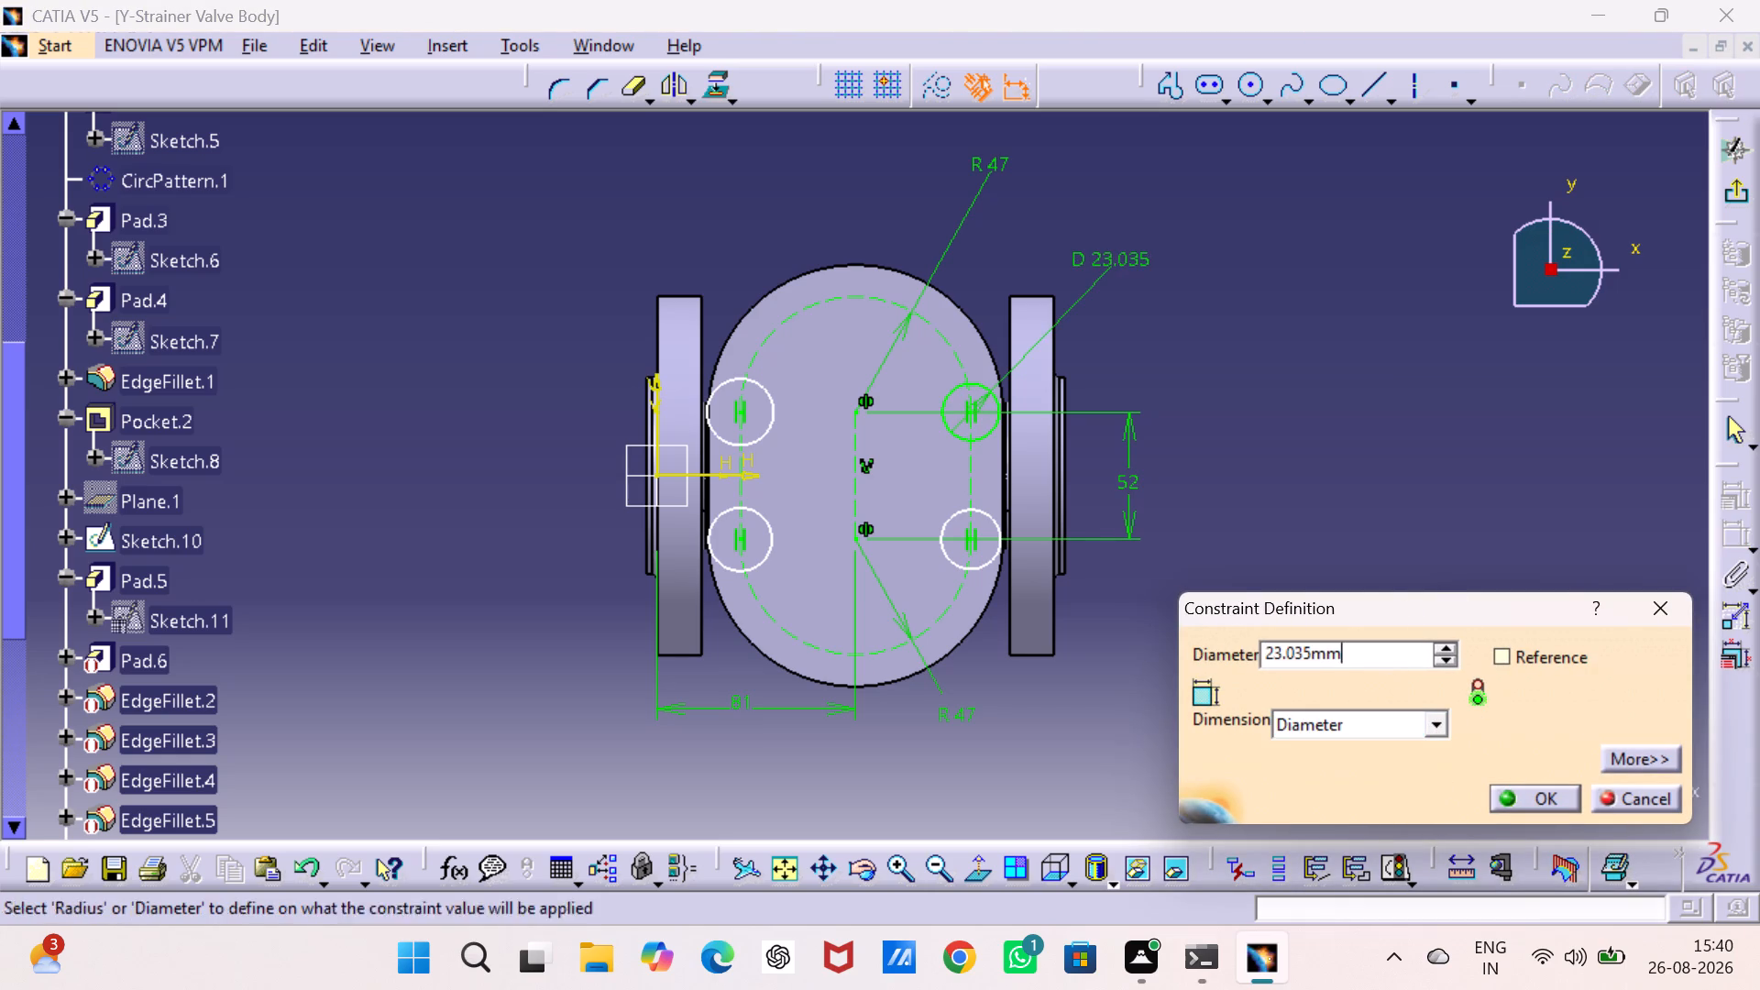
key(1)
key(4)
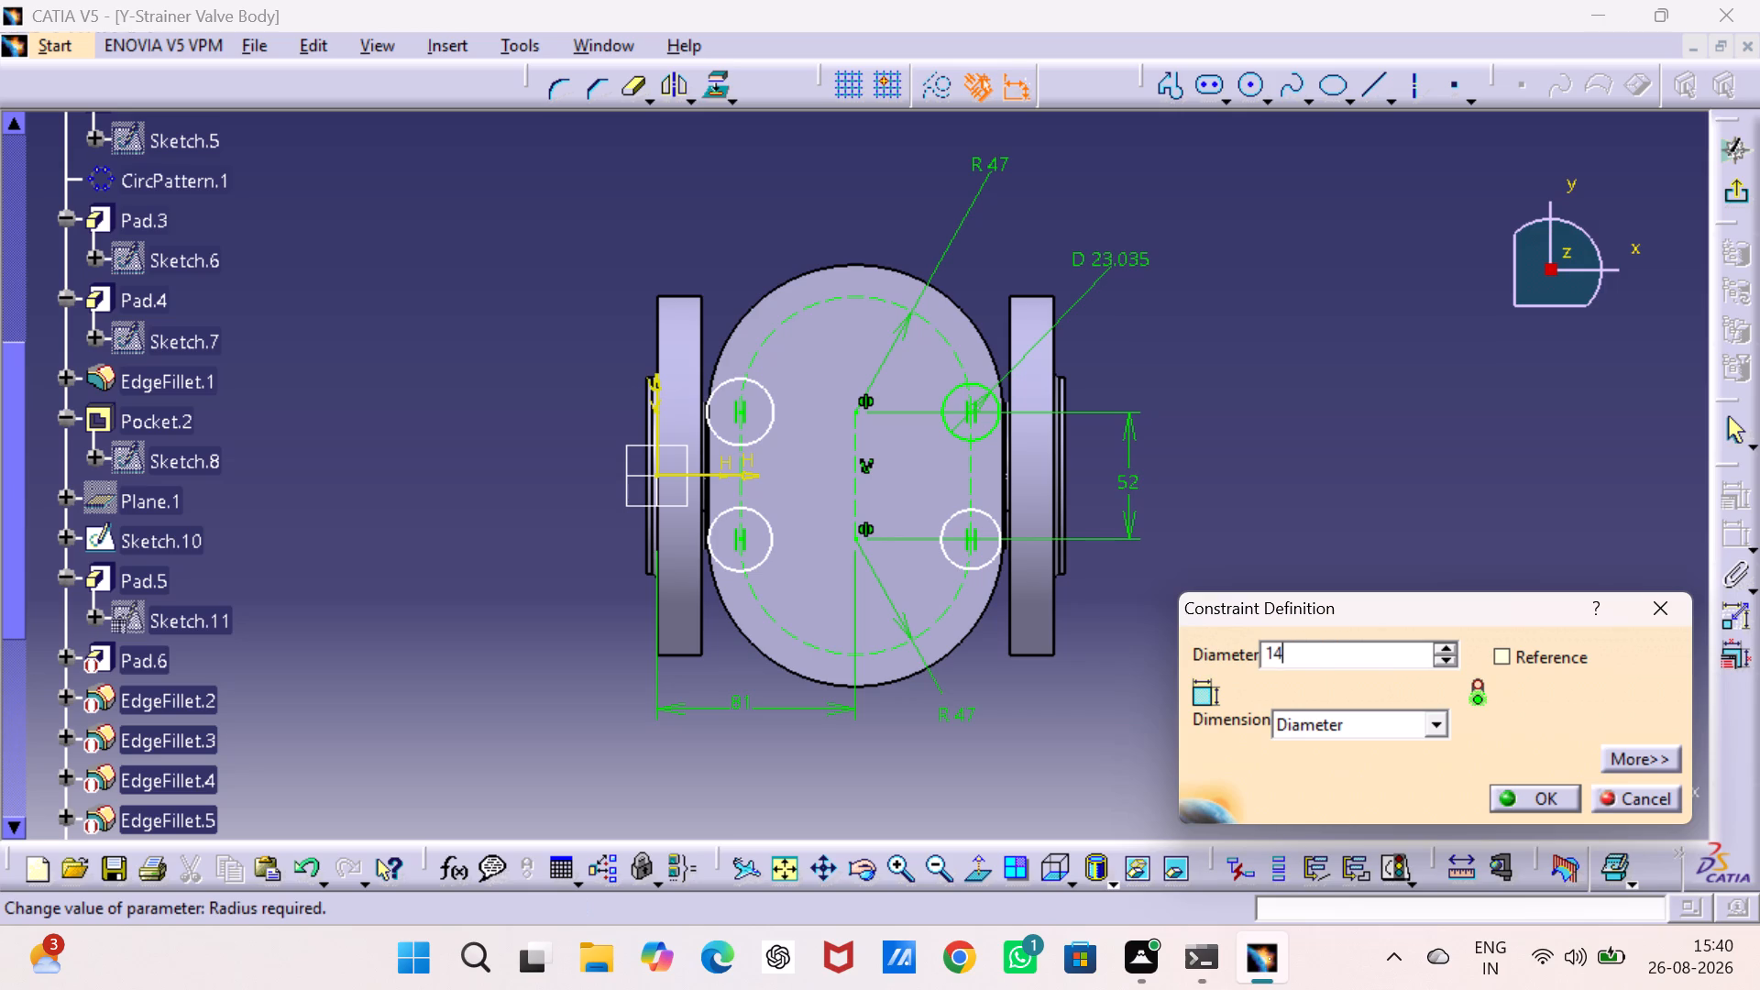
key(Return)
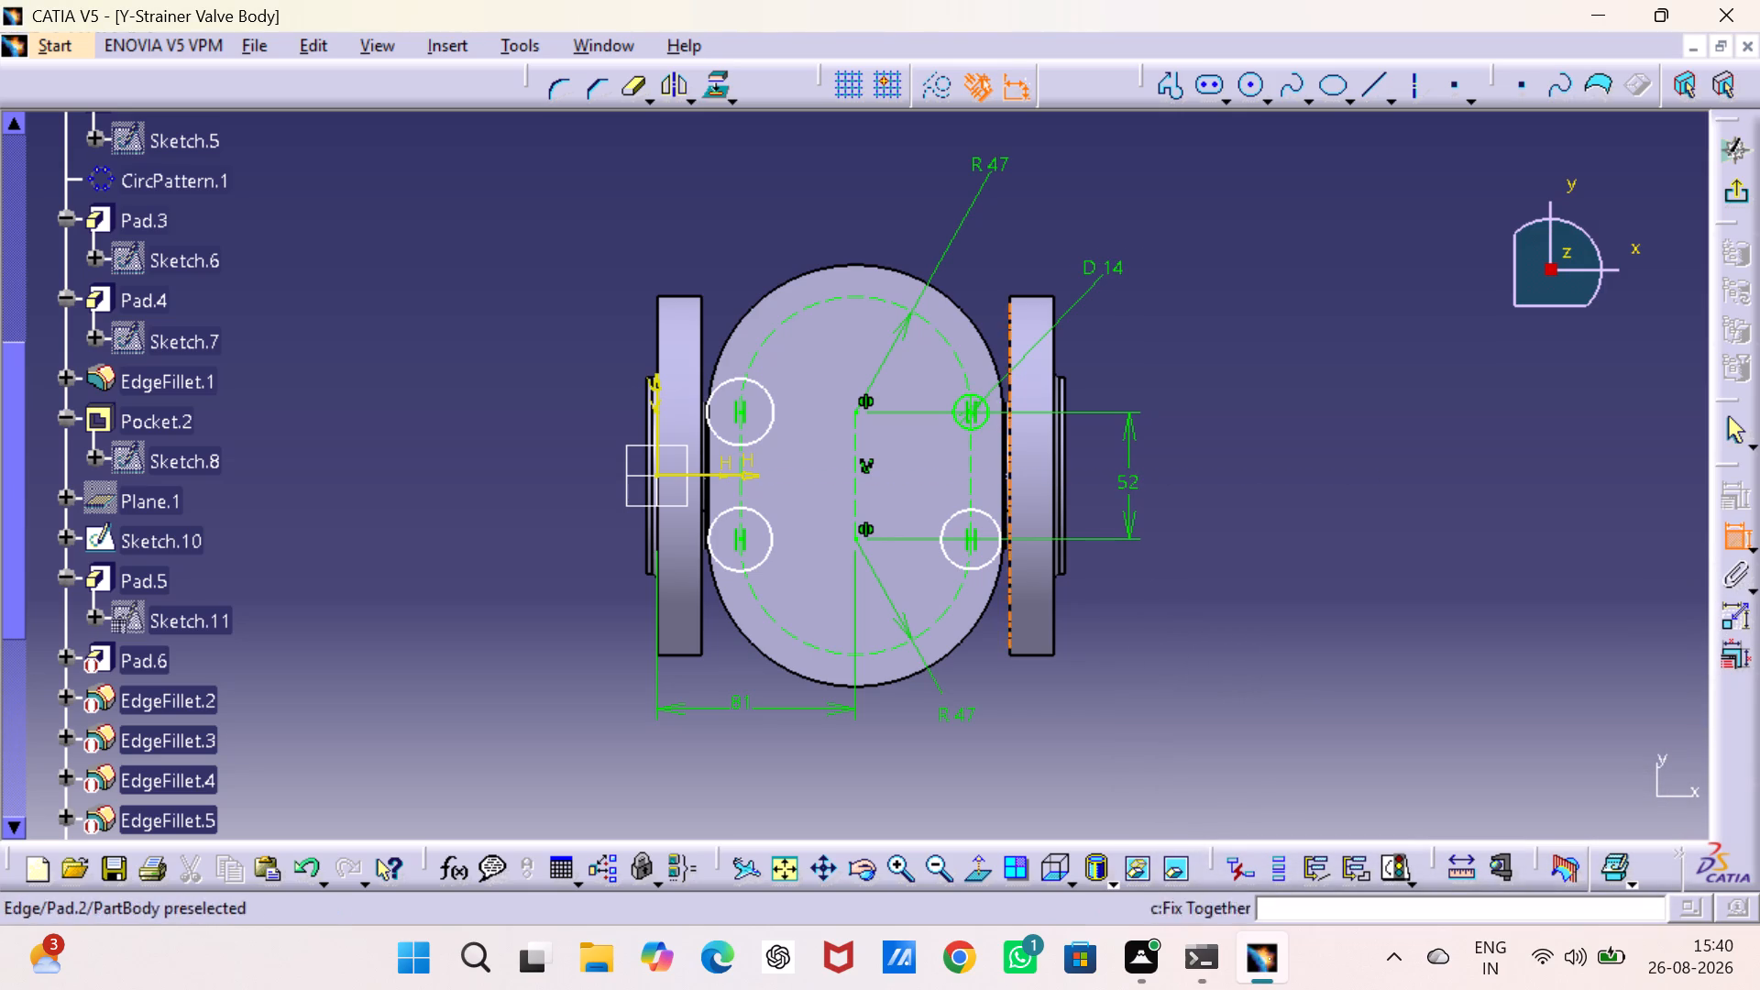
Dimension the circle at the positive-X, negative-Y corner and set its diameter to 14 mm.
click(997, 554)
click(1271, 593)
double_click(1275, 588)
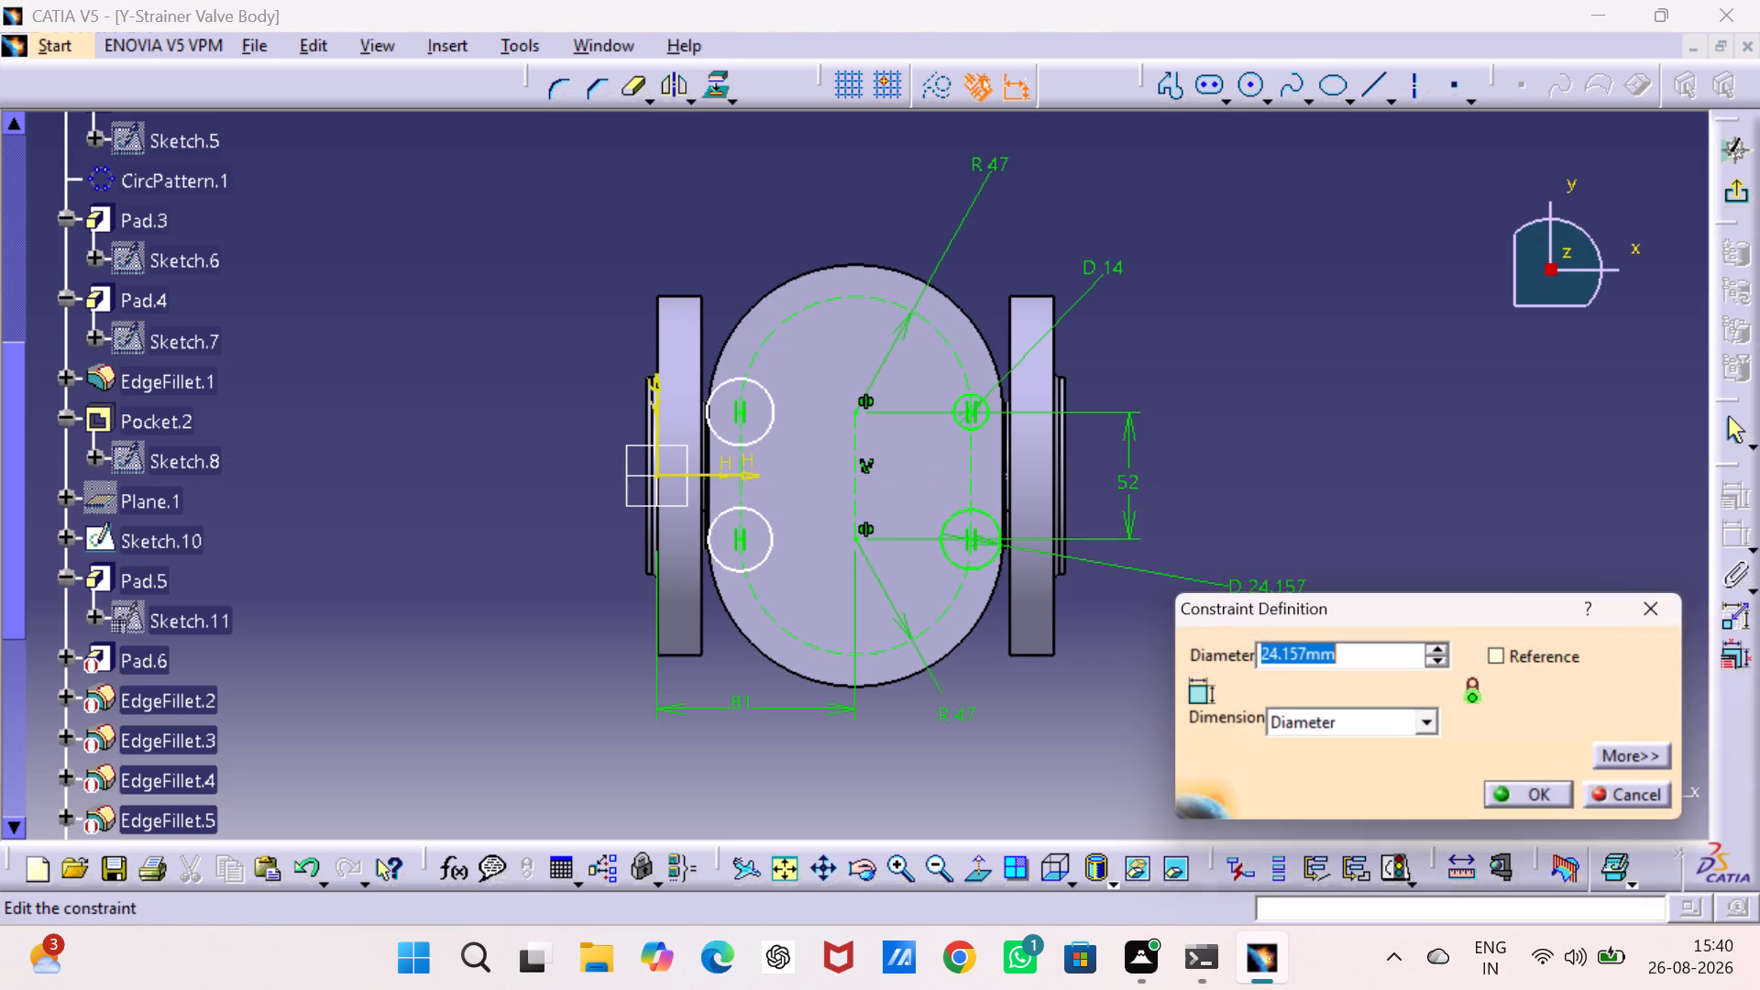
text(14)
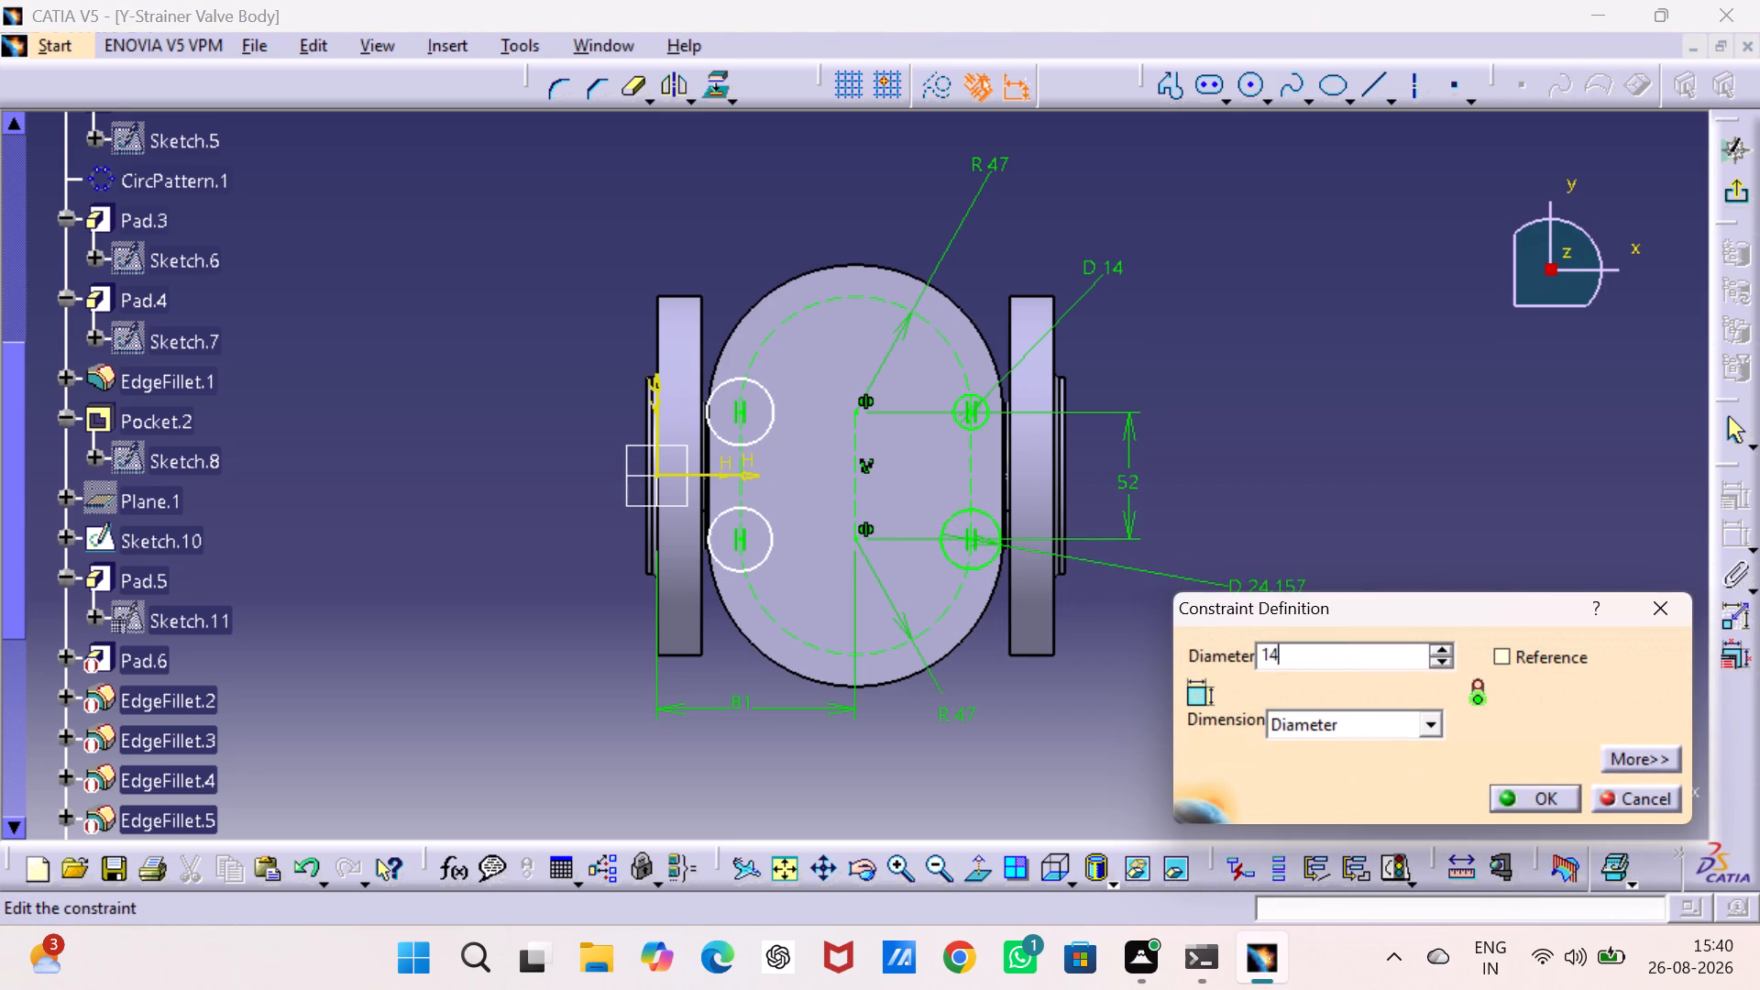
key(Return)
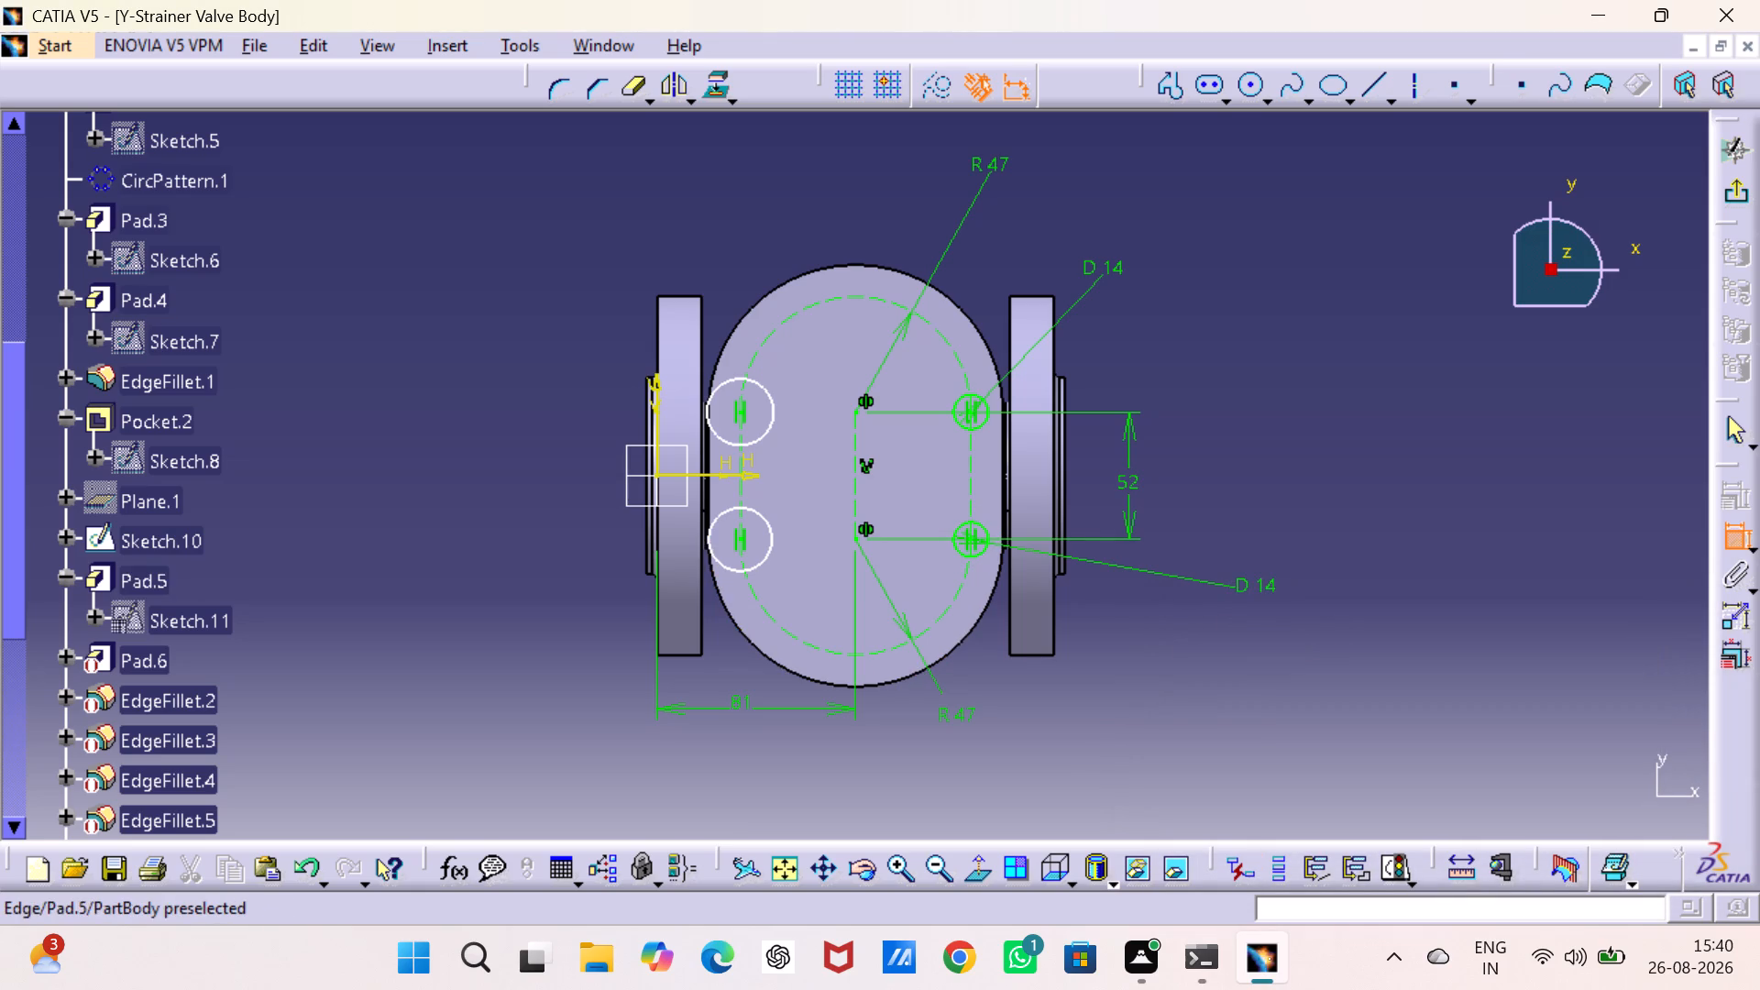
Dimension the circle at the negative-X, negative-Y corner and set its diameter to 14 mm.
drag(721, 568, 717, 577)
click(593, 617)
double_click(592, 614)
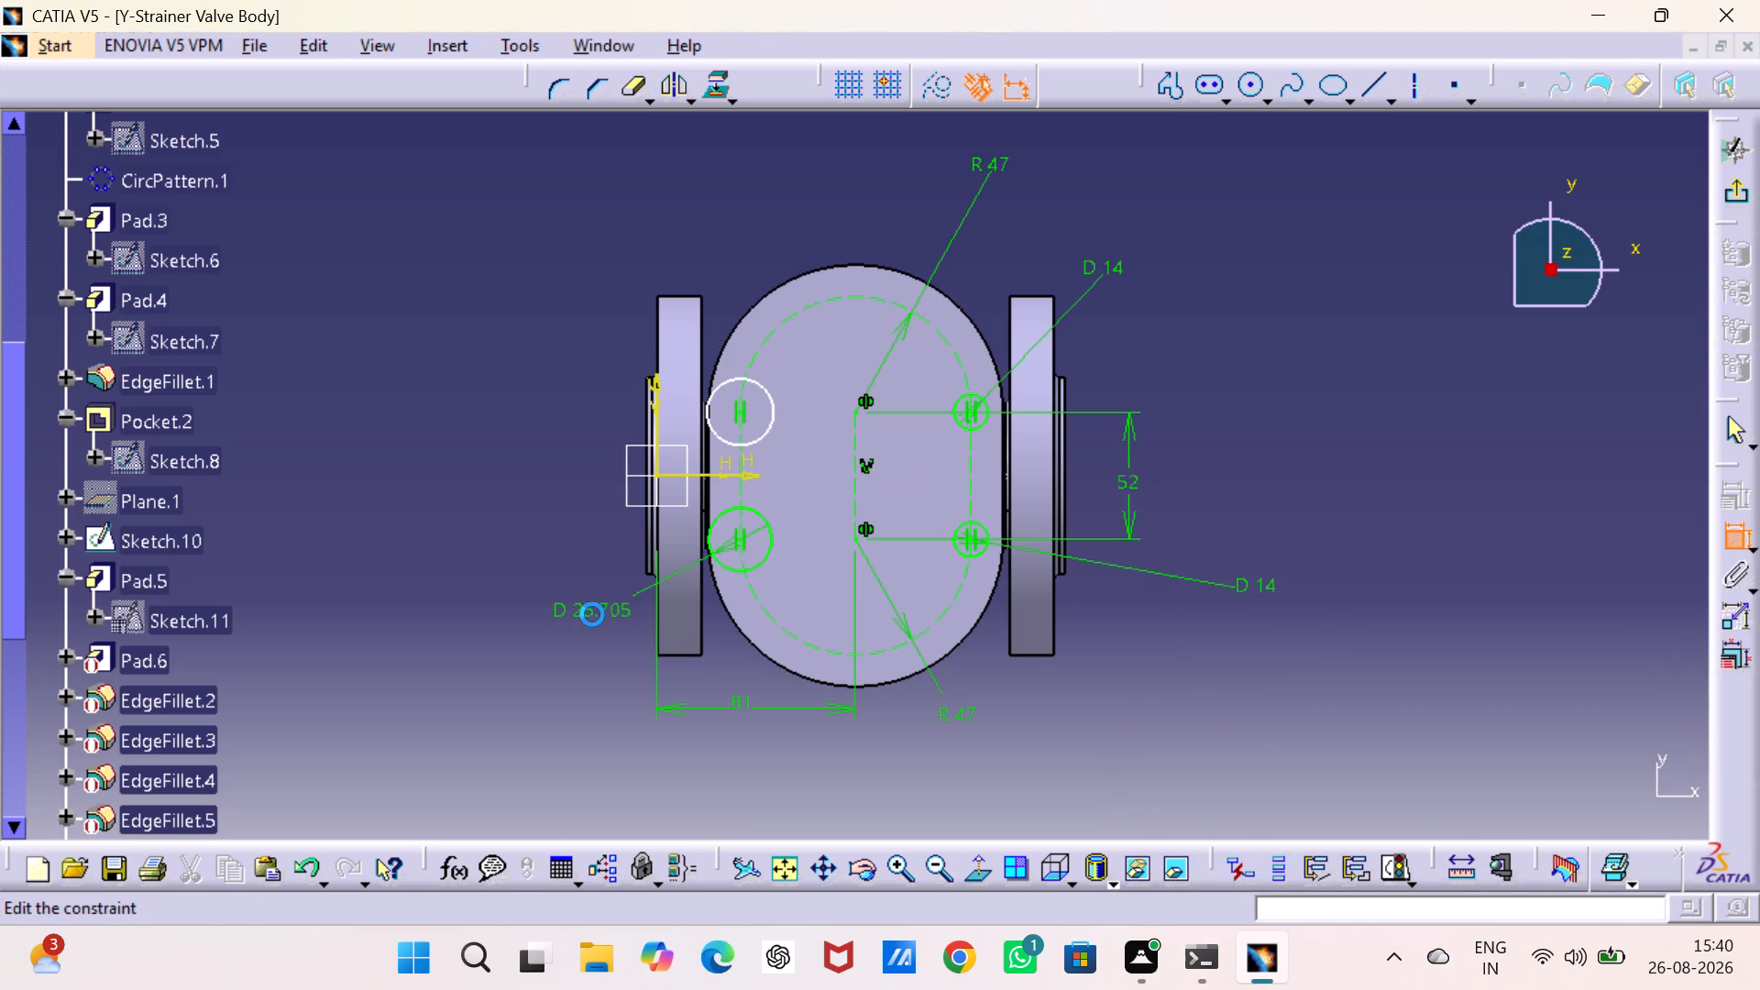
text(14)
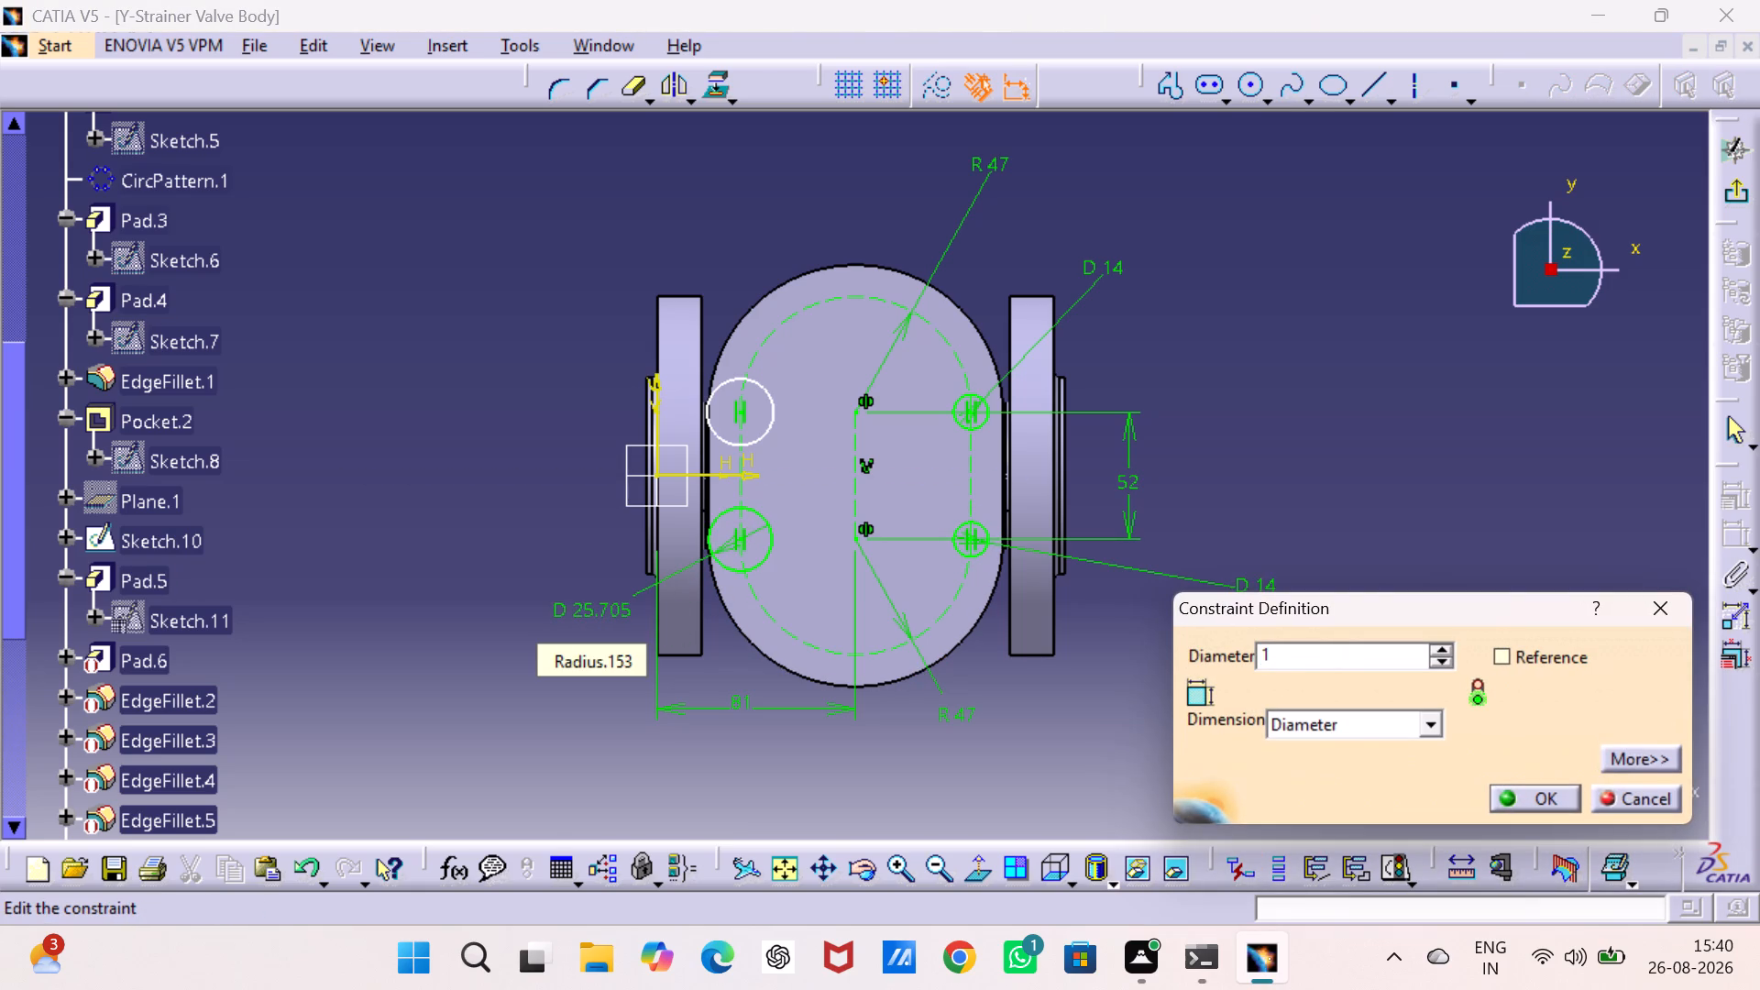
key(Return)
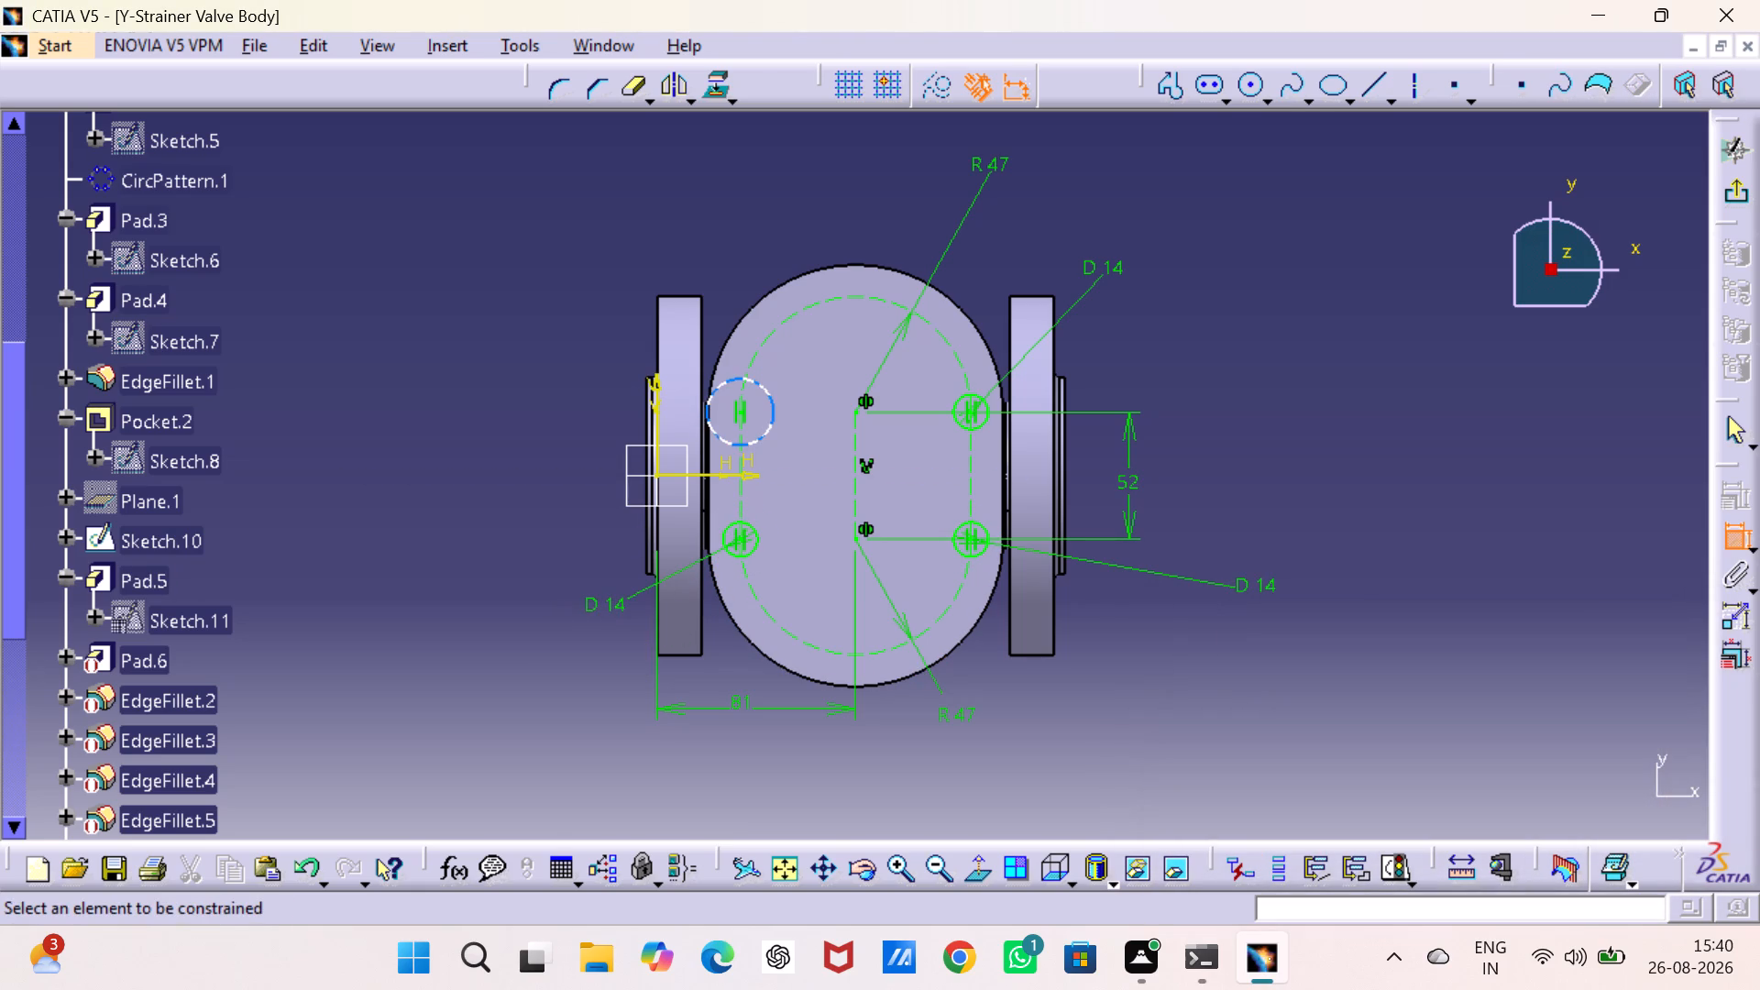
Dimension the circle at the negative-X, positive-Y corner and set its diameter to 14 mm.
click(715, 399)
click(577, 353)
double_click(577, 346)
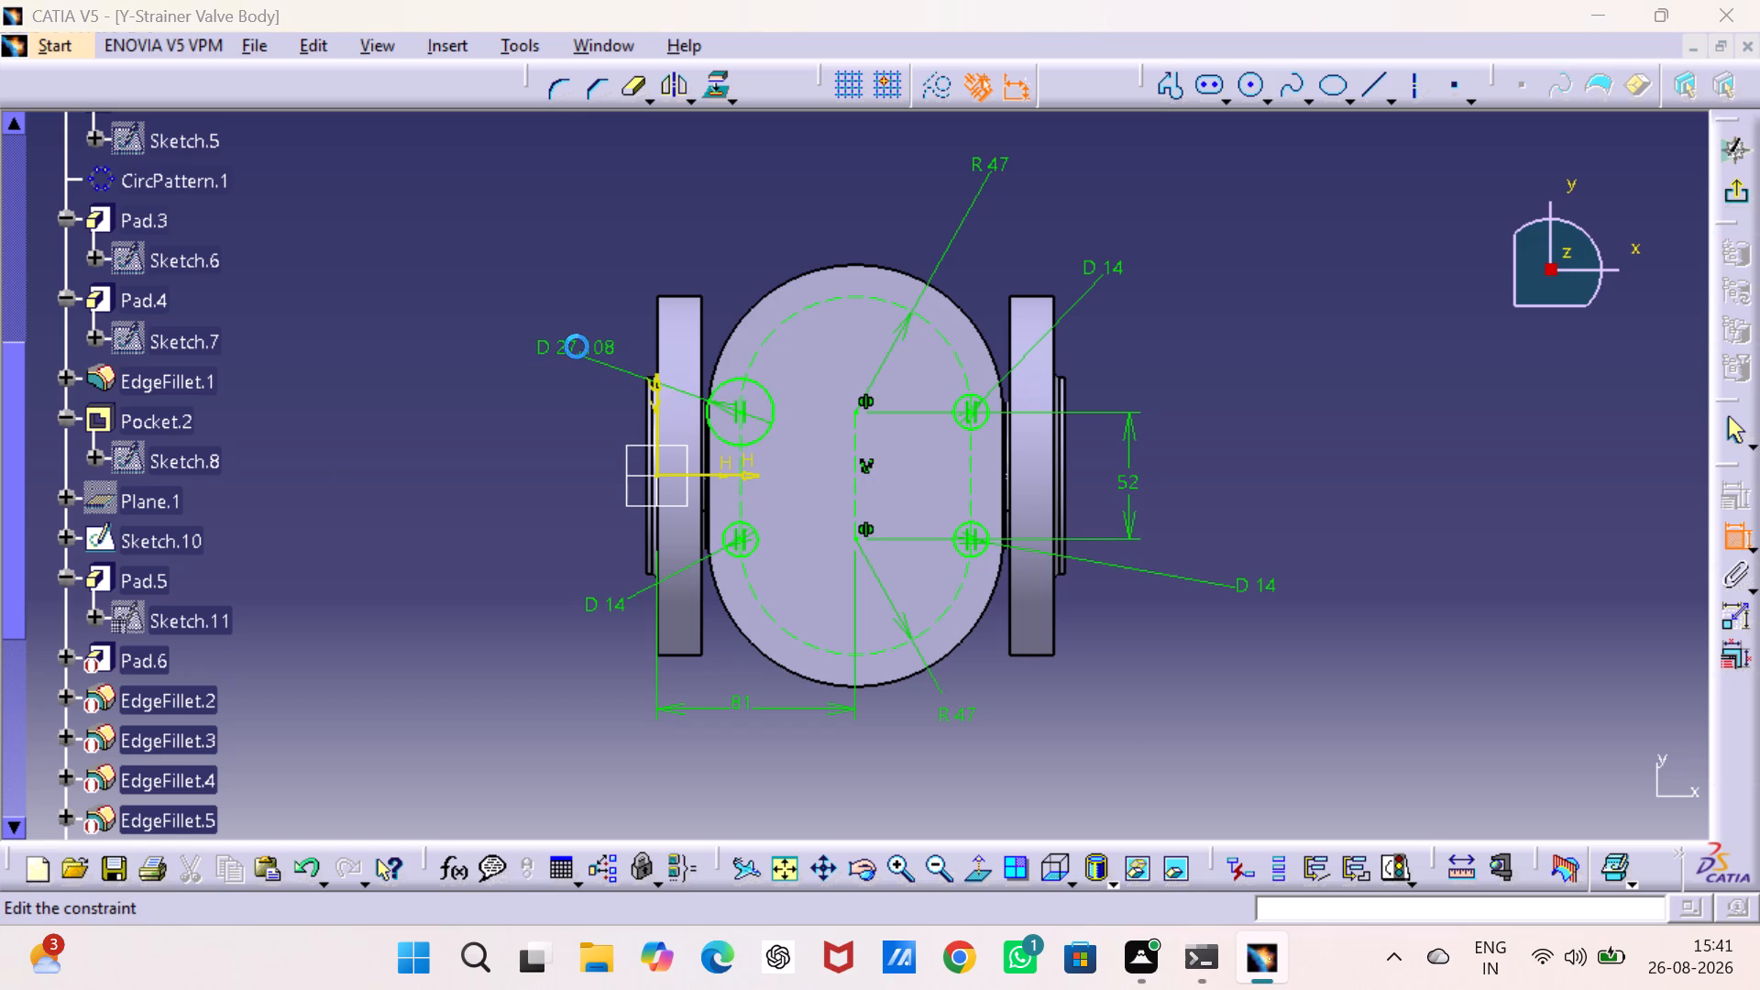
text(14)
key(Return)
key(Return)
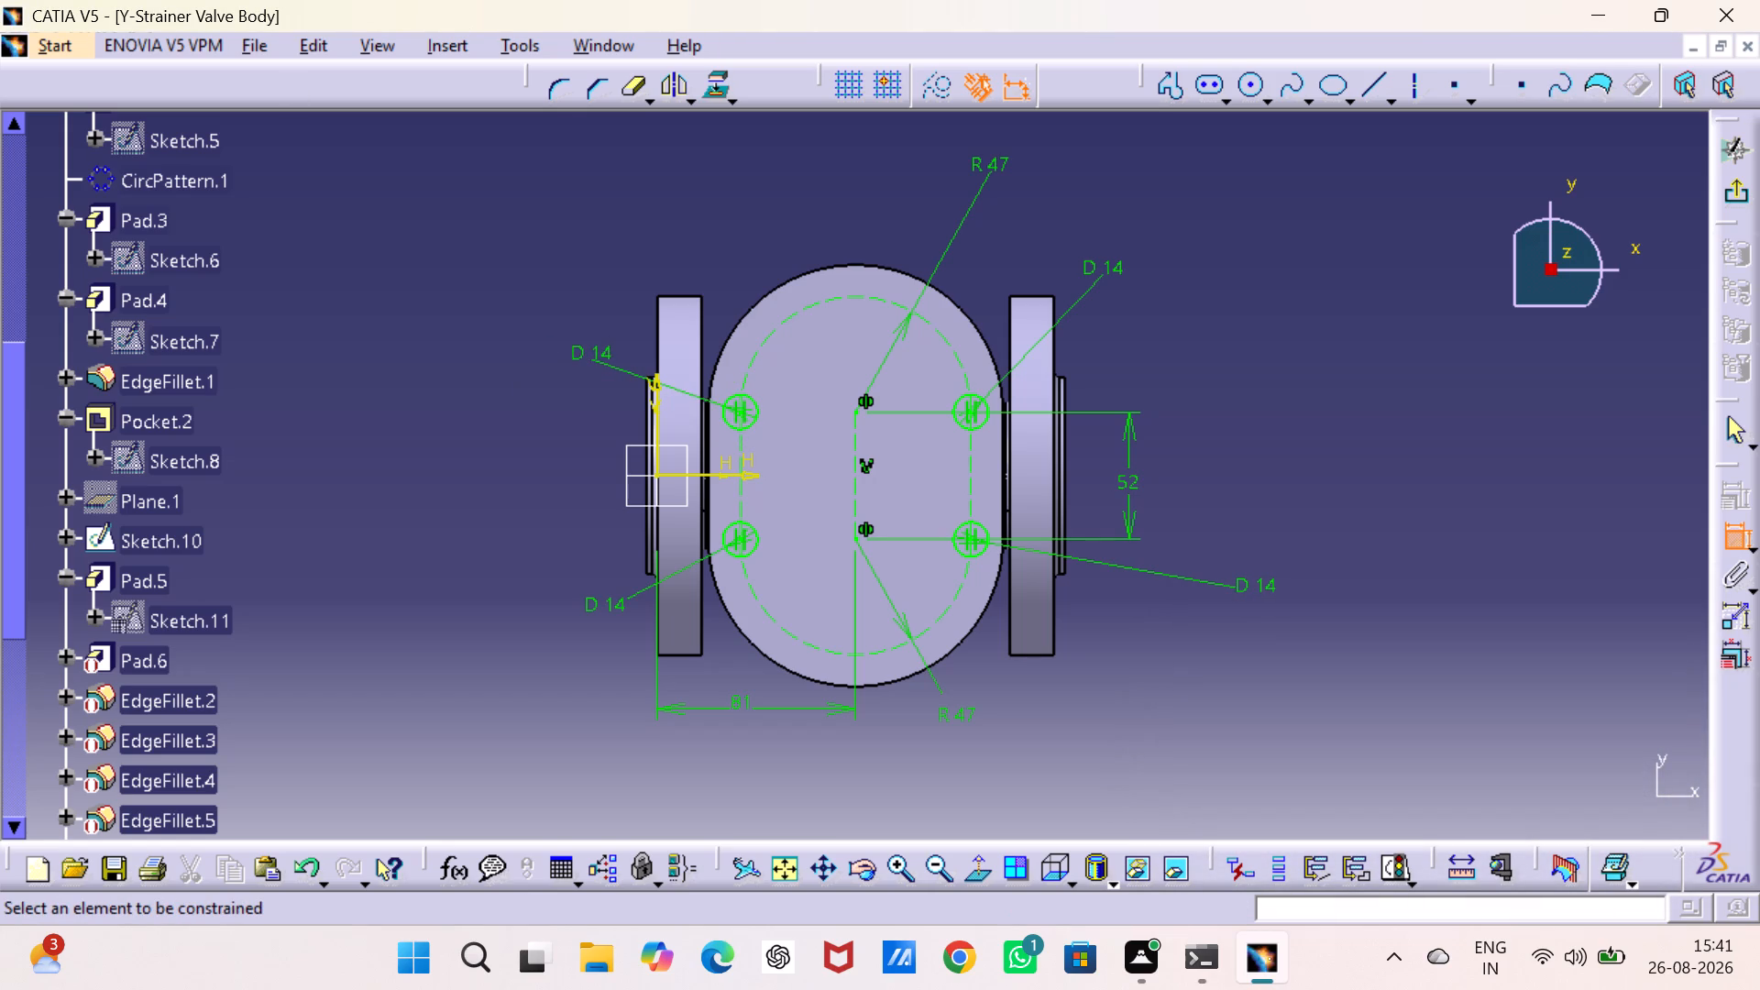
Sketch circles about 14 mm and 15.5 mm in diameter centred on the construction profile's positive-Y and negative-Y end points, respectively.
click(1254, 83)
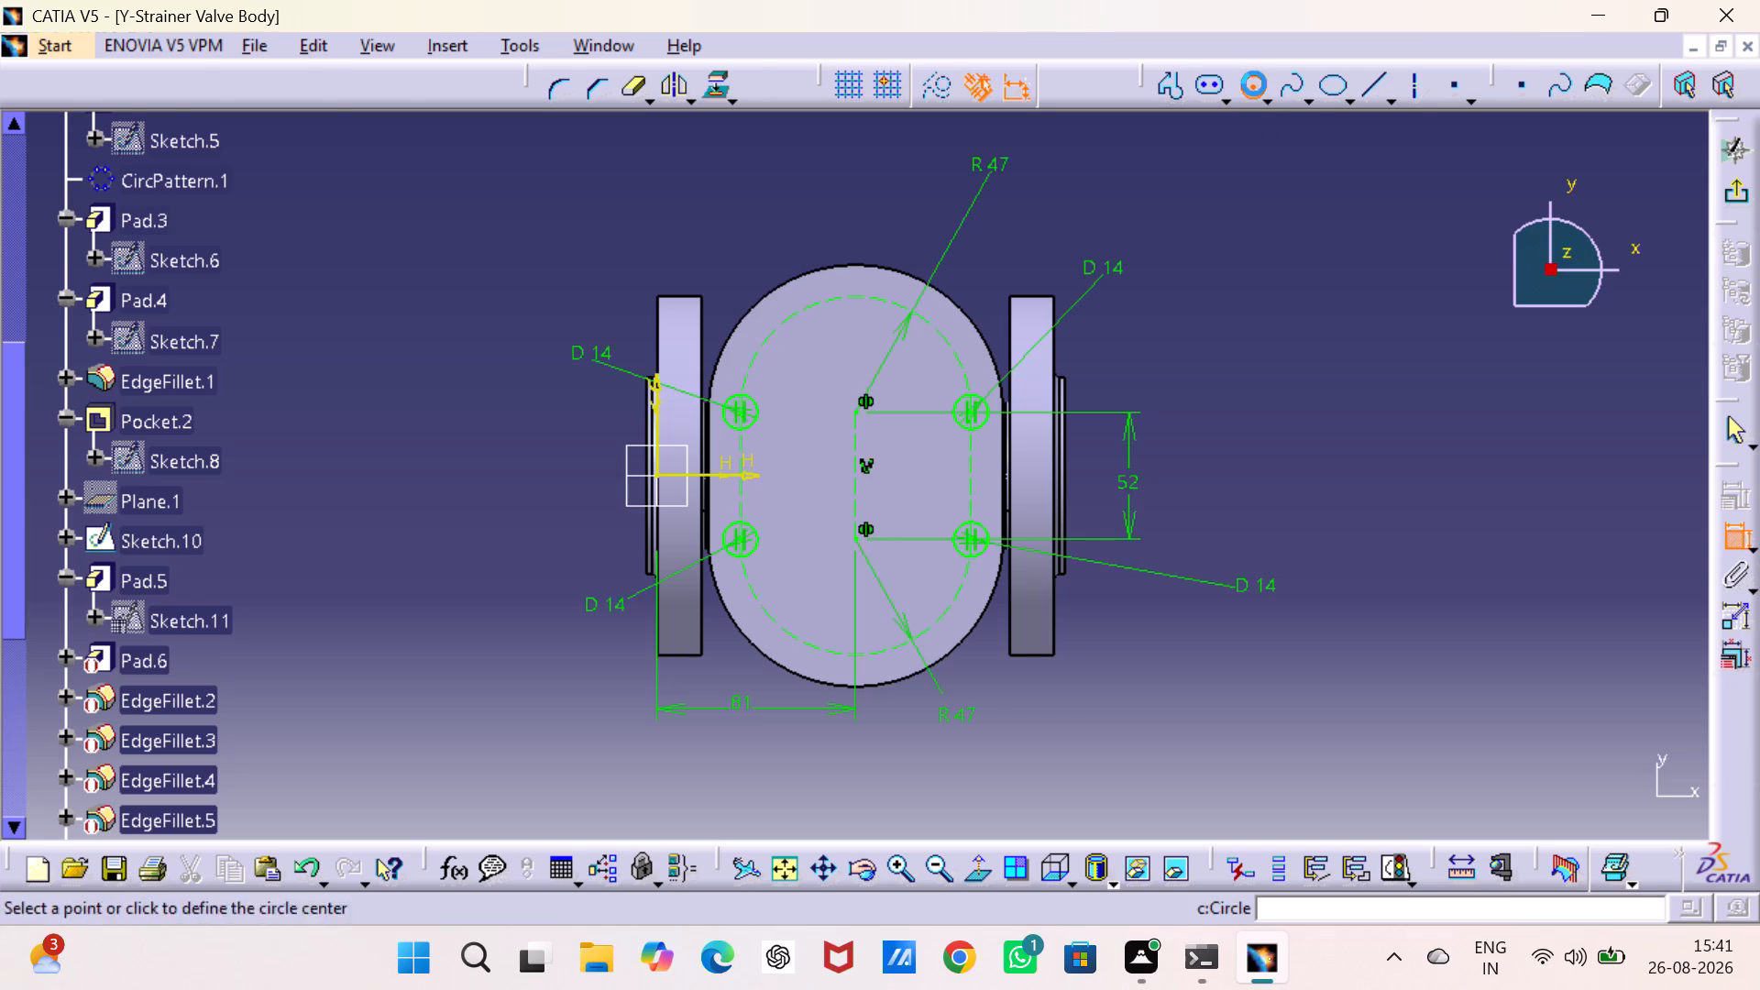
click(856, 296)
click(870, 310)
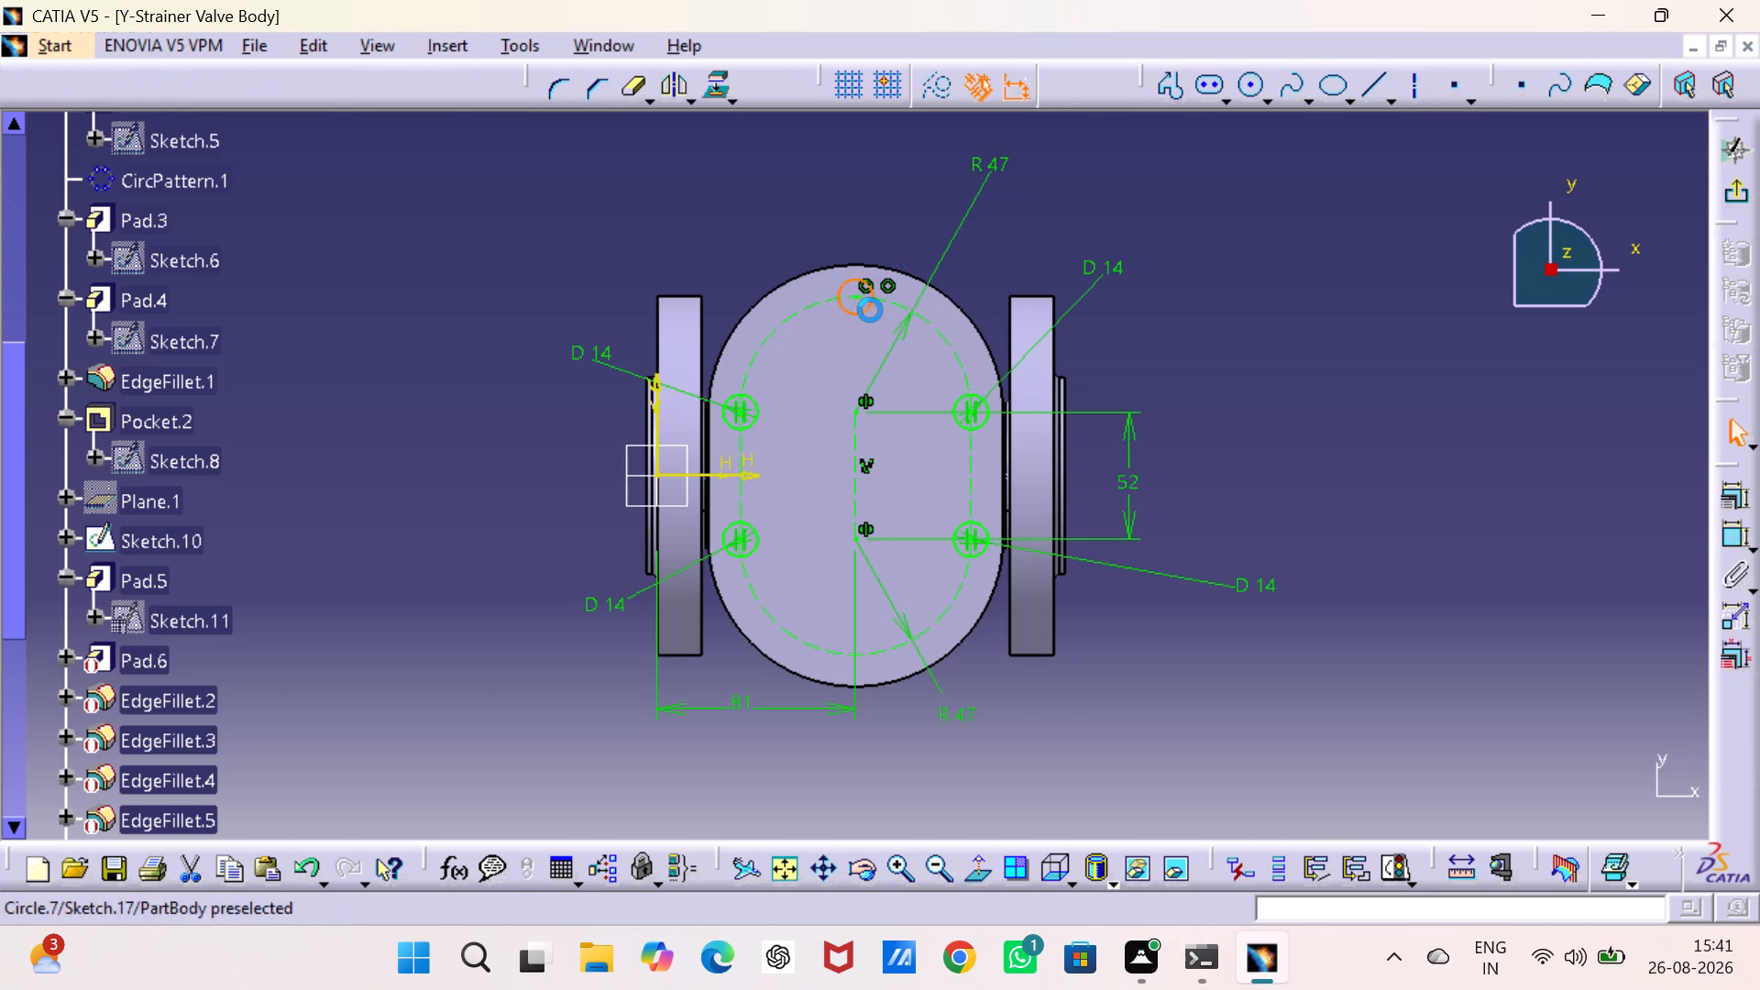
click(1248, 88)
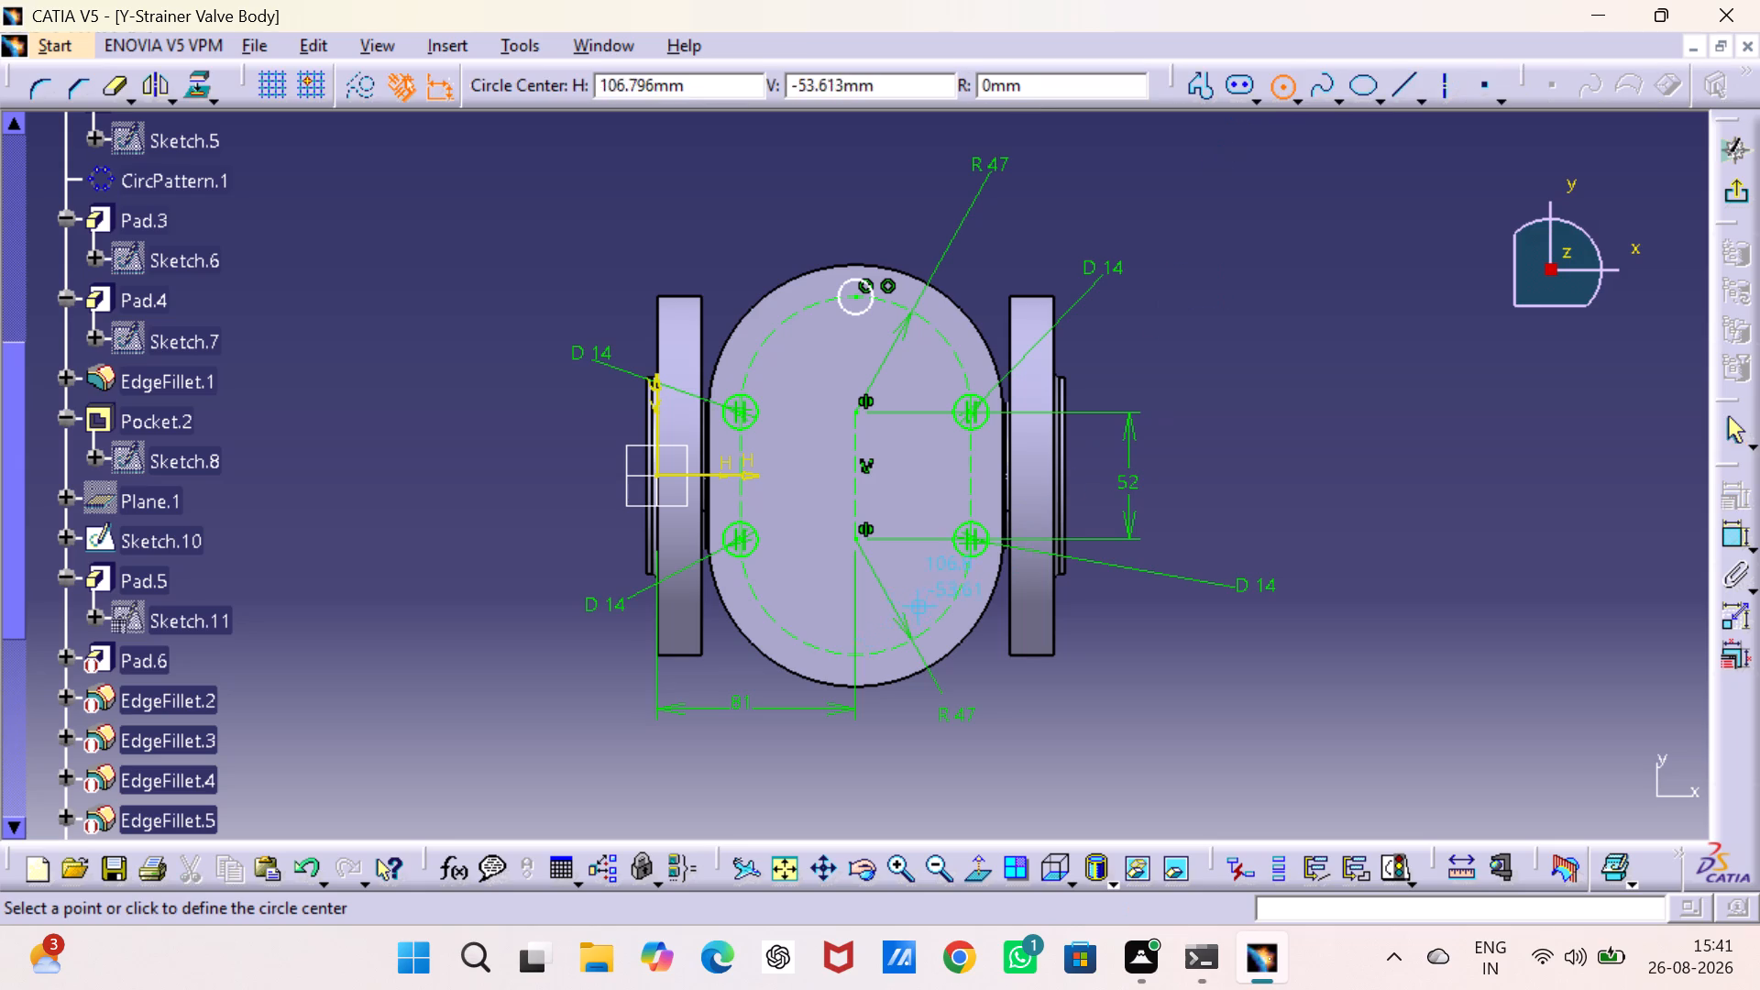
click(853, 656)
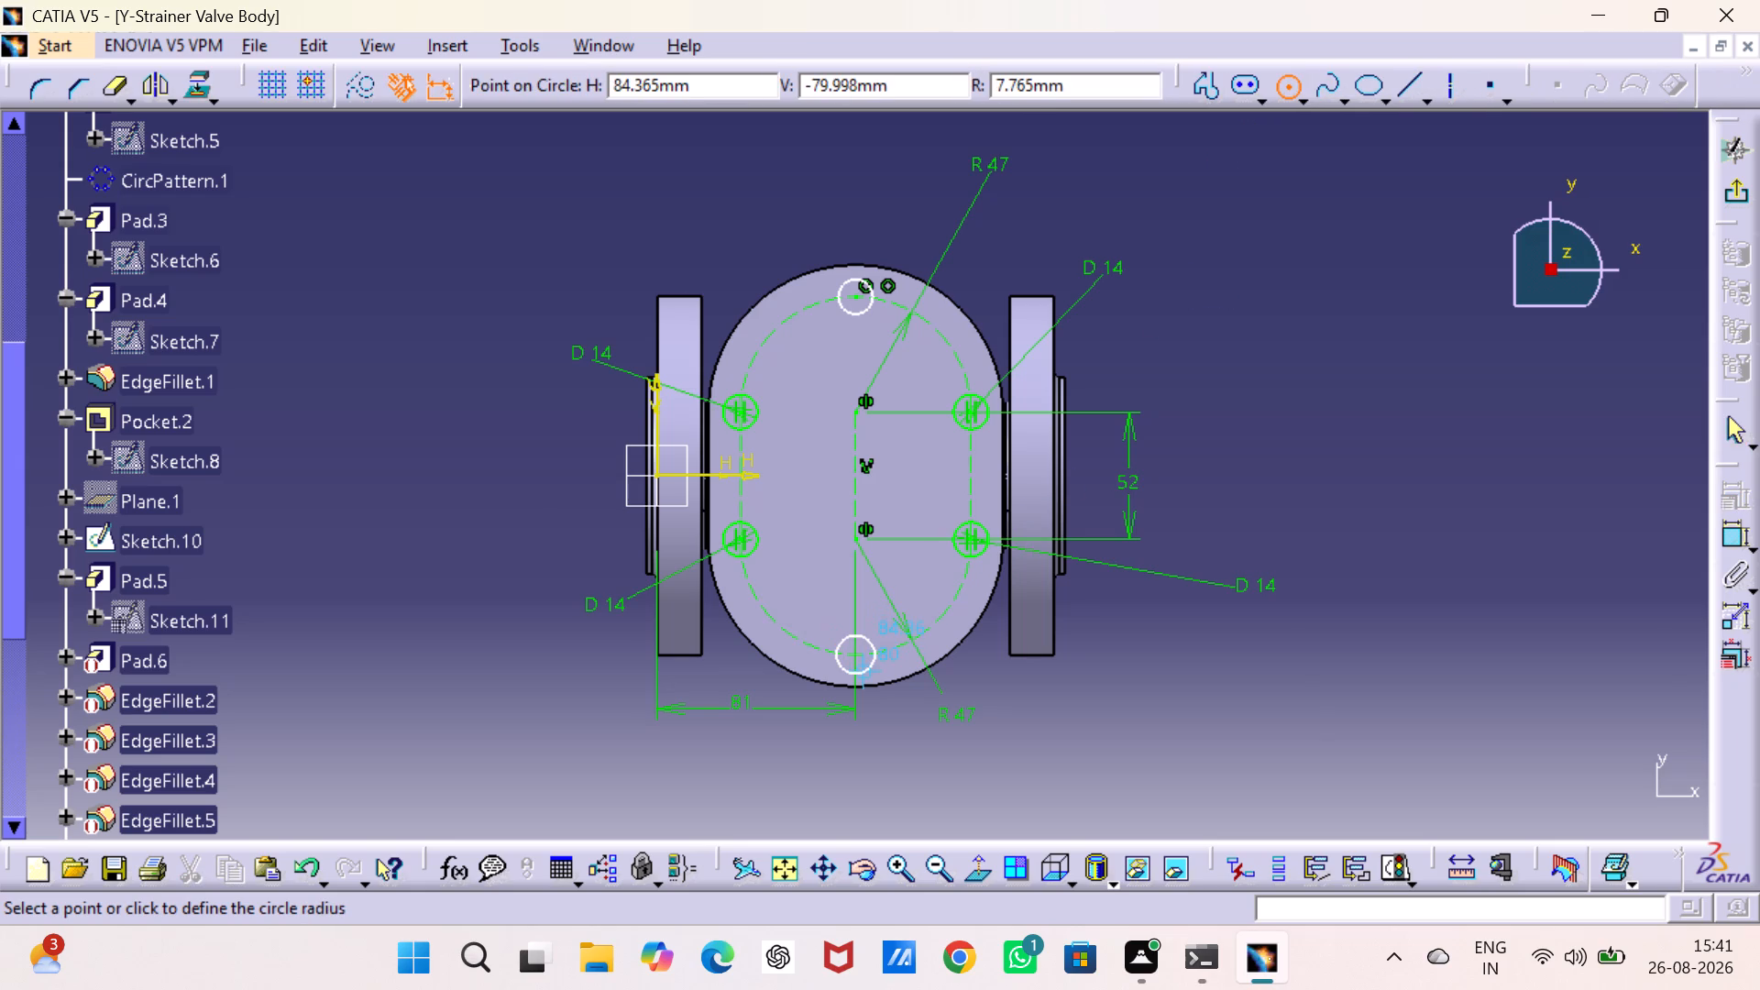
click(863, 671)
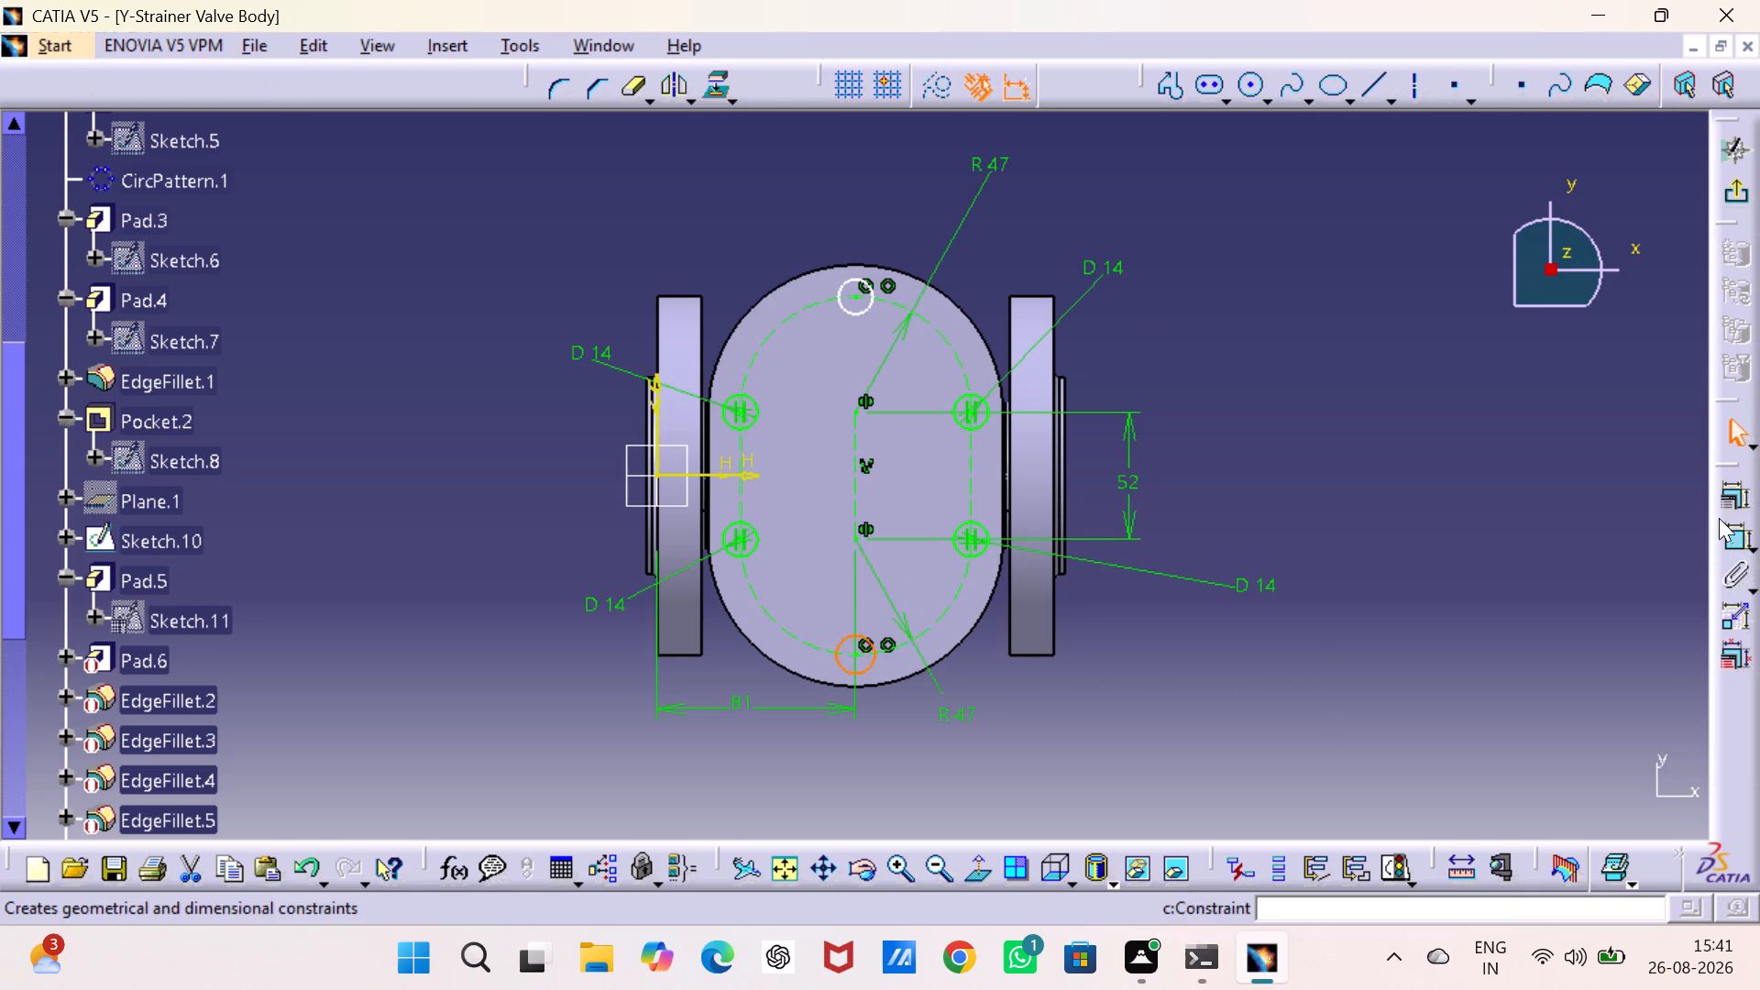
Dimension the circle at the profile's negative-Y end and set its diameter to 14 mm.
click(1723, 531)
click(980, 756)
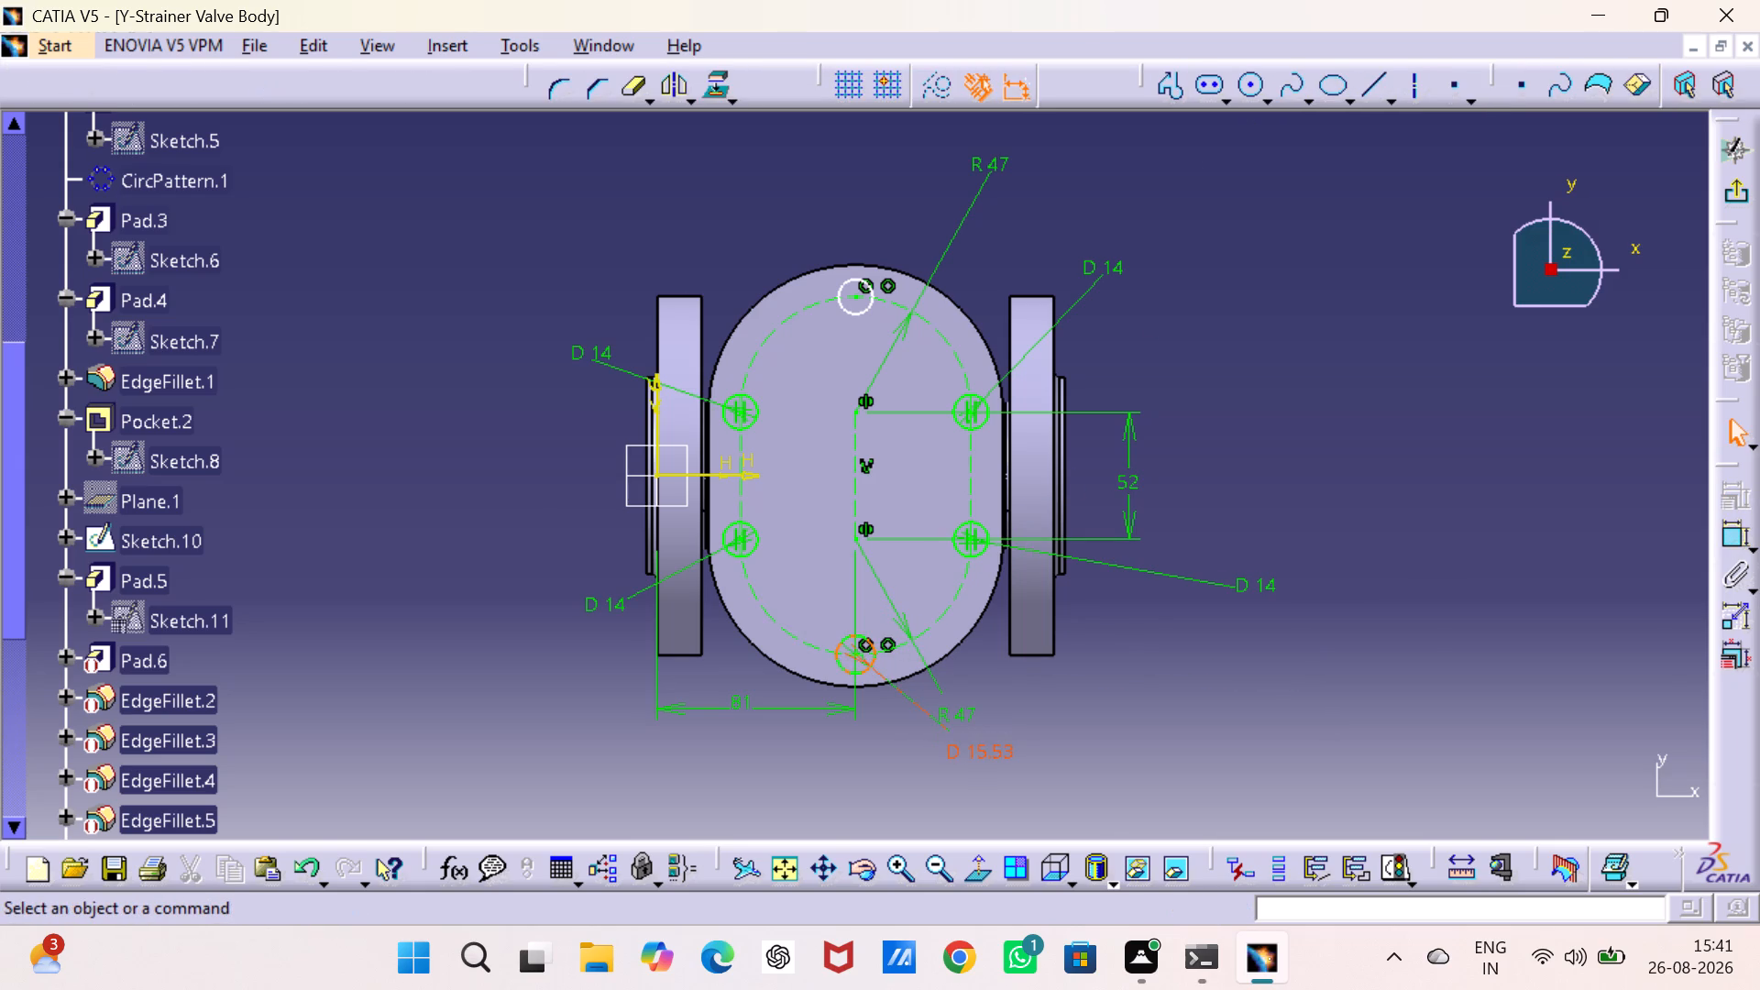
double_click(987, 756)
text(14)
key(Return)
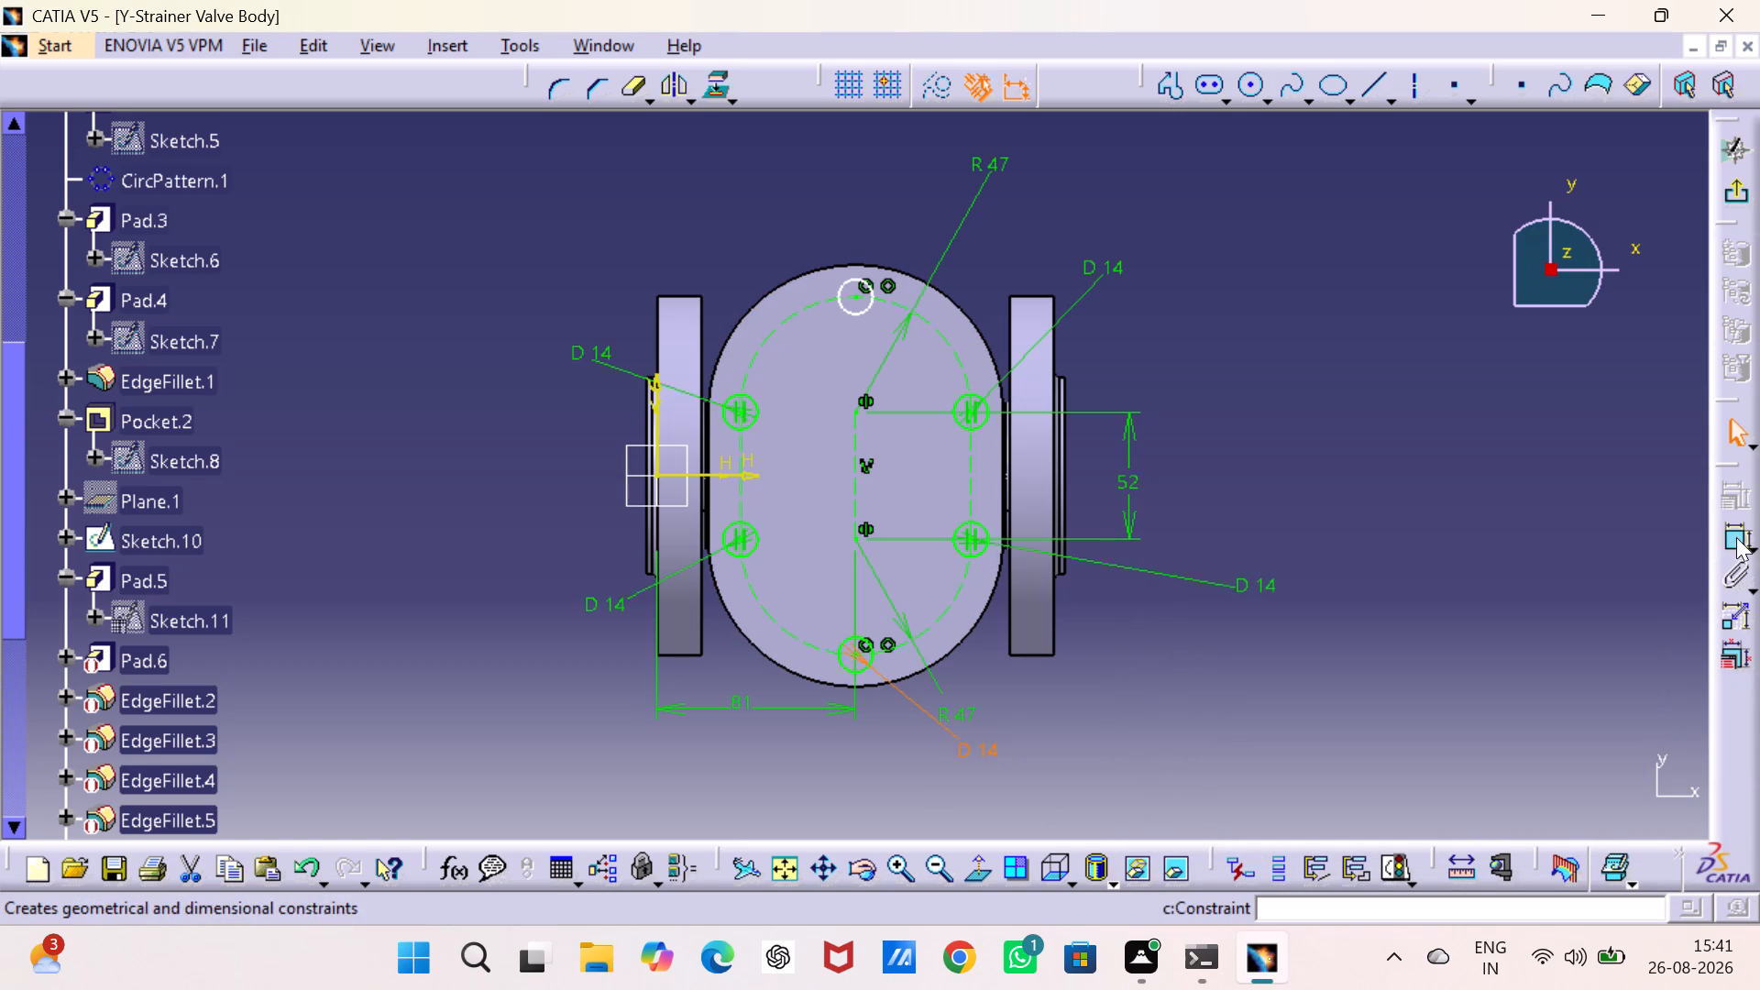
Dimension the circle at the profile's positive-Y end and set its diameter to 14 mm.
click(1728, 539)
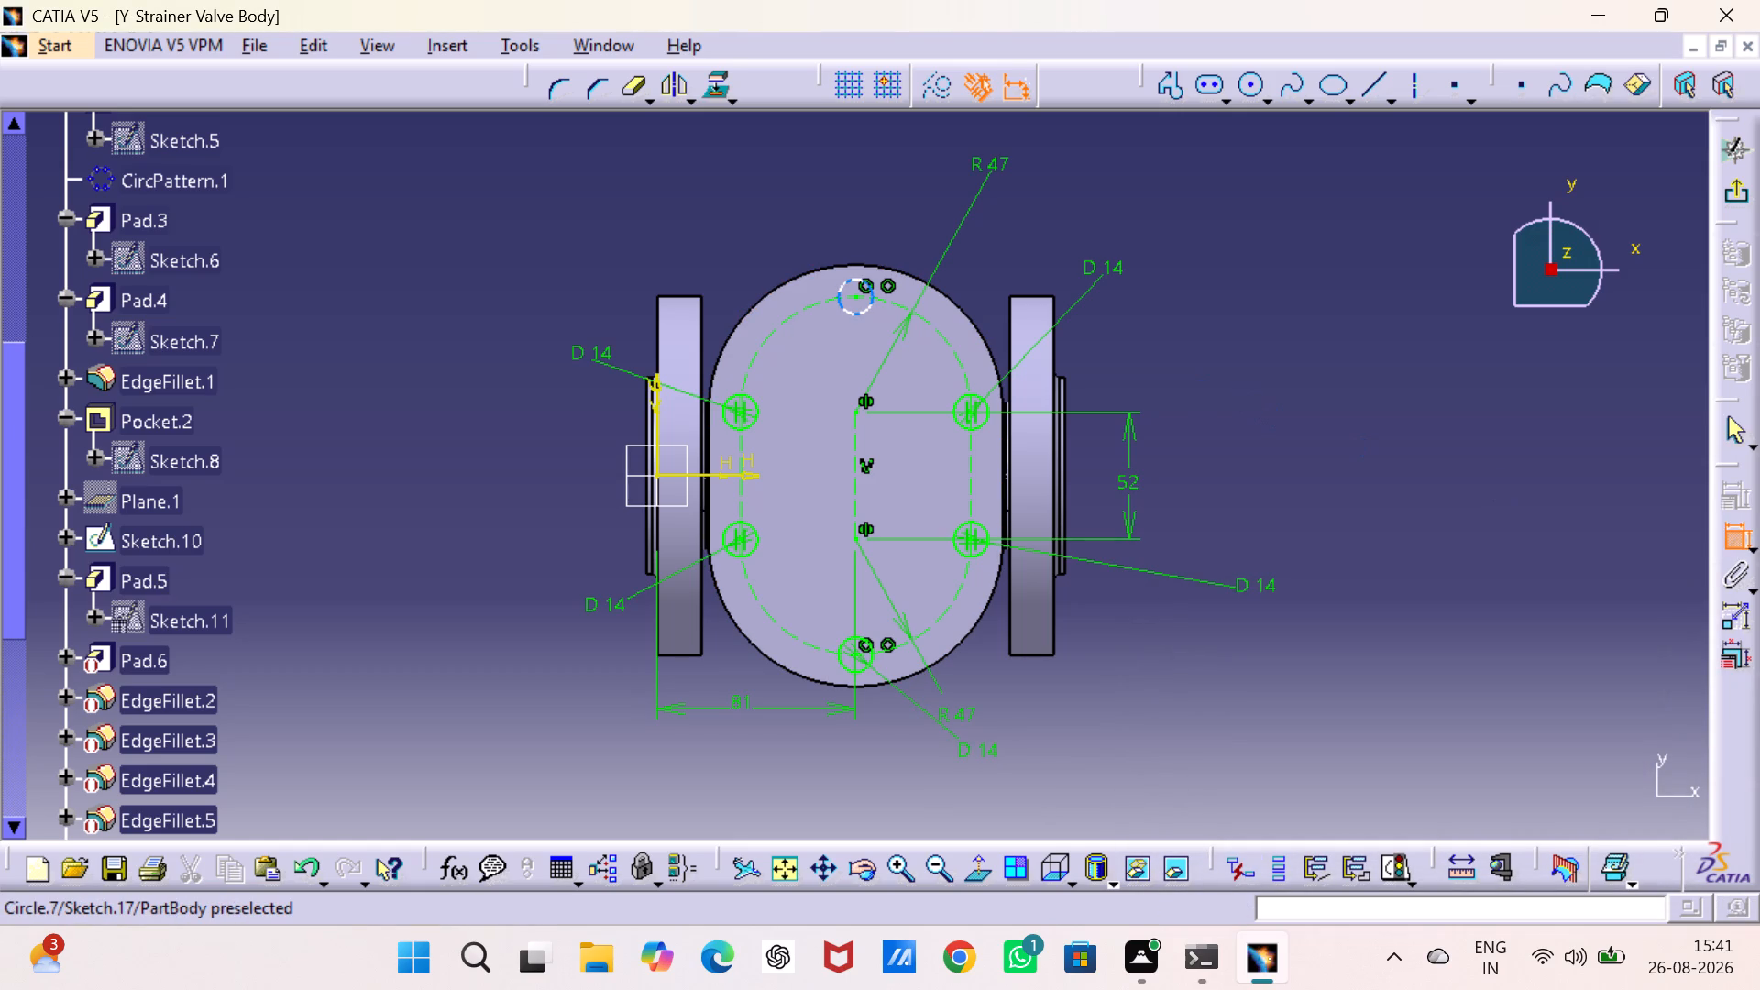
drag(863, 280, 869, 269)
click(895, 212)
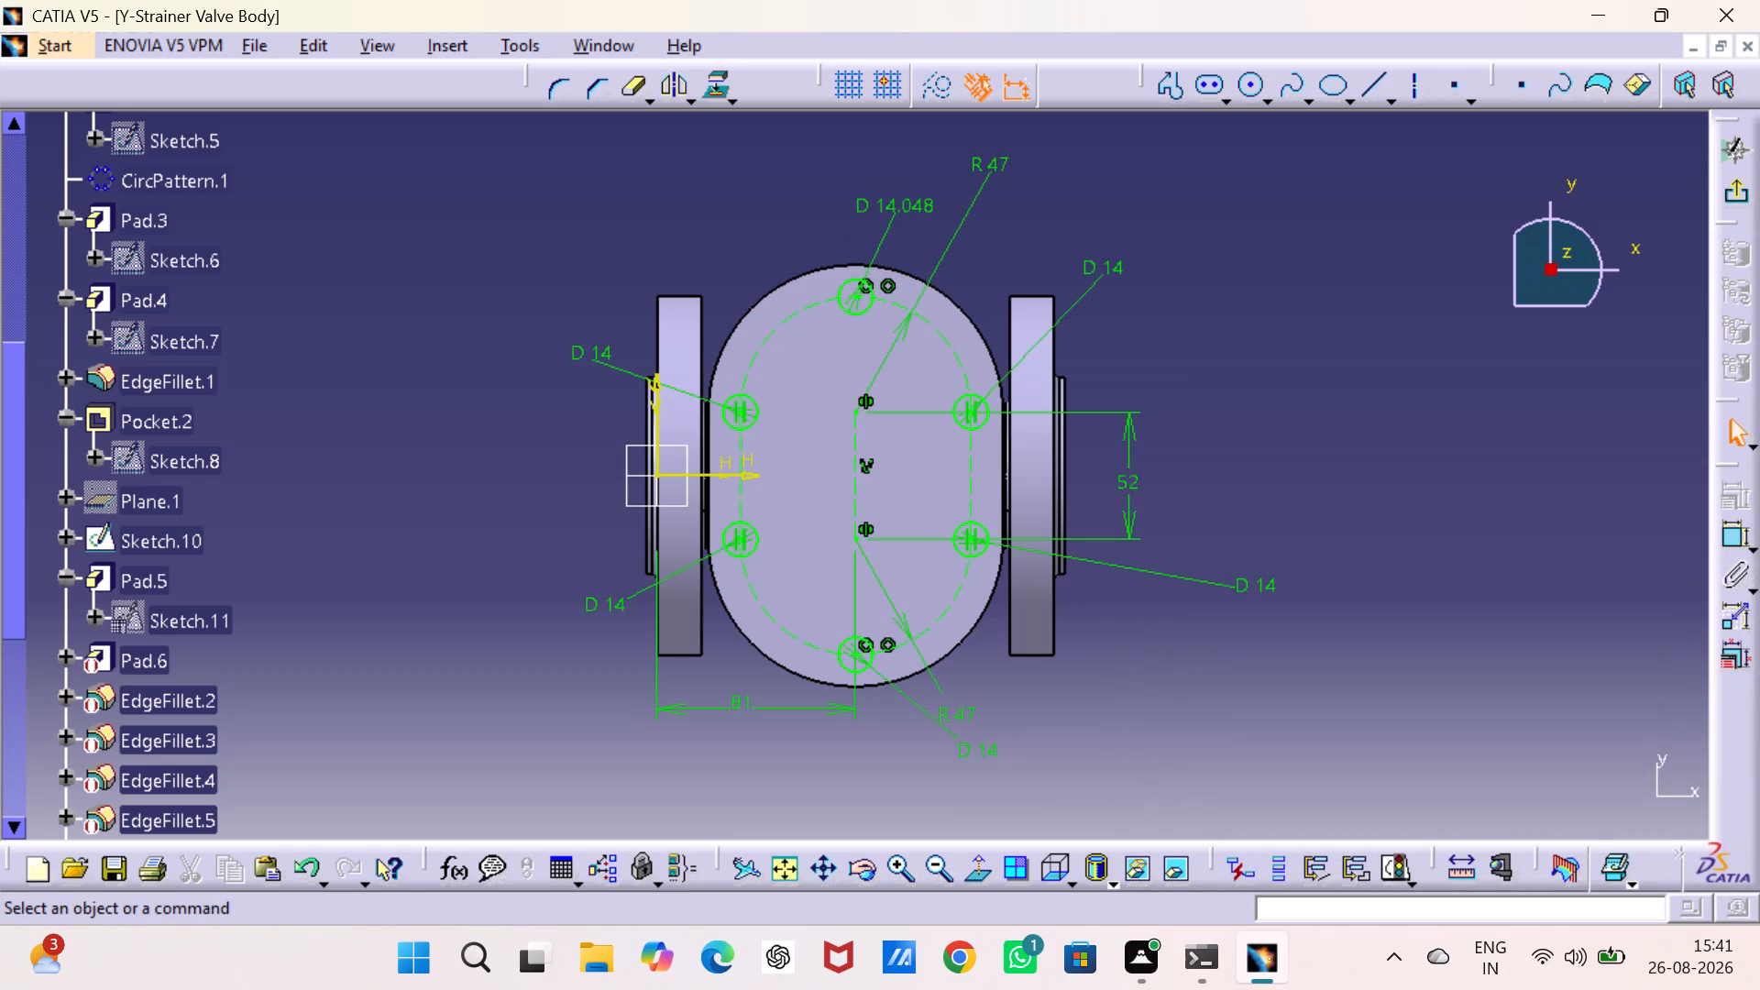
key(1)
double_click(898, 205)
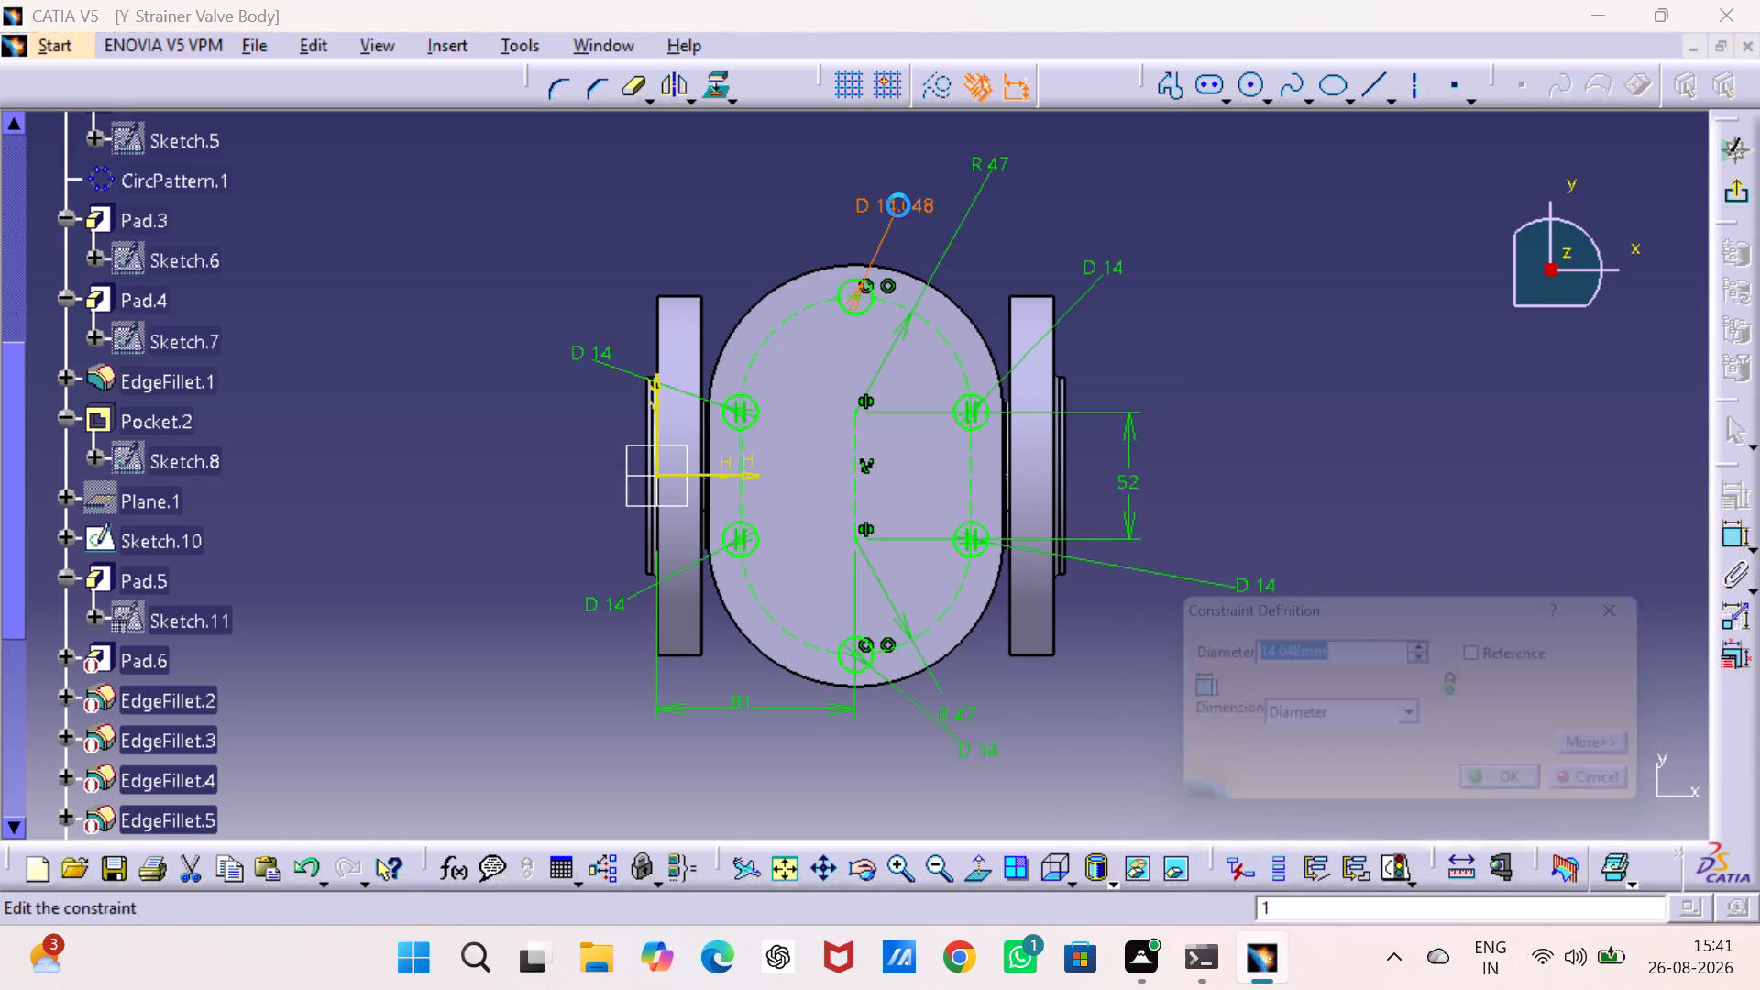
text(14)
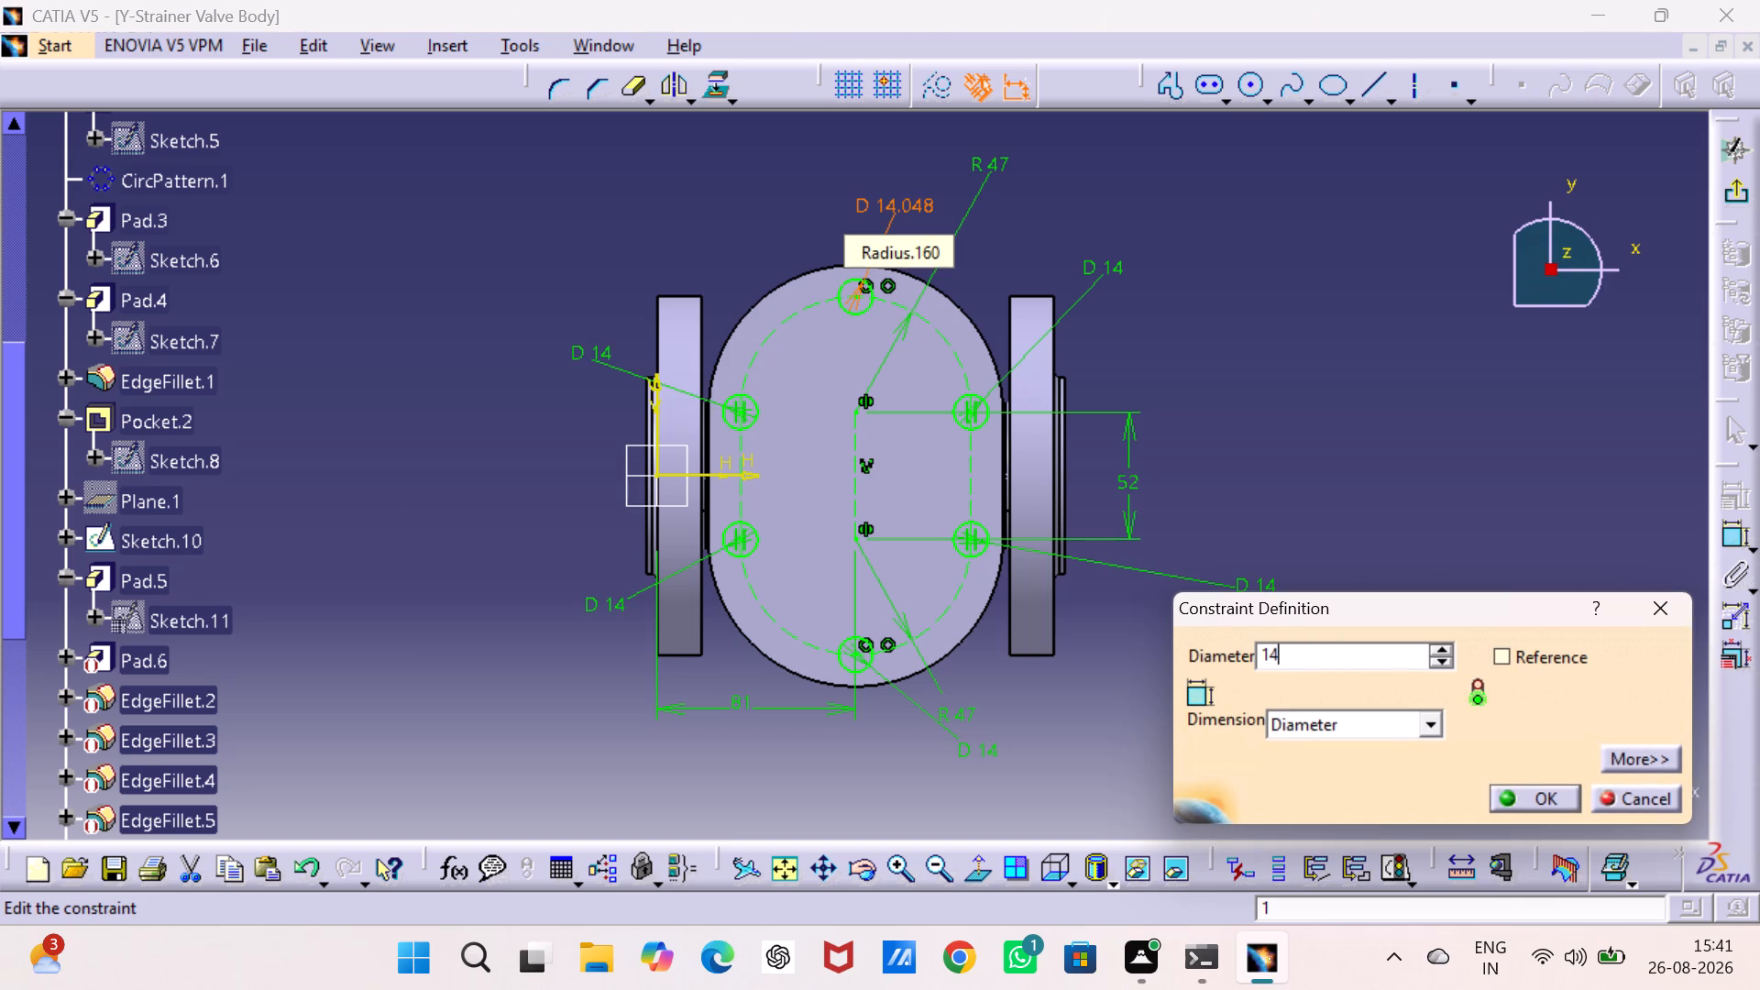
key(Return)
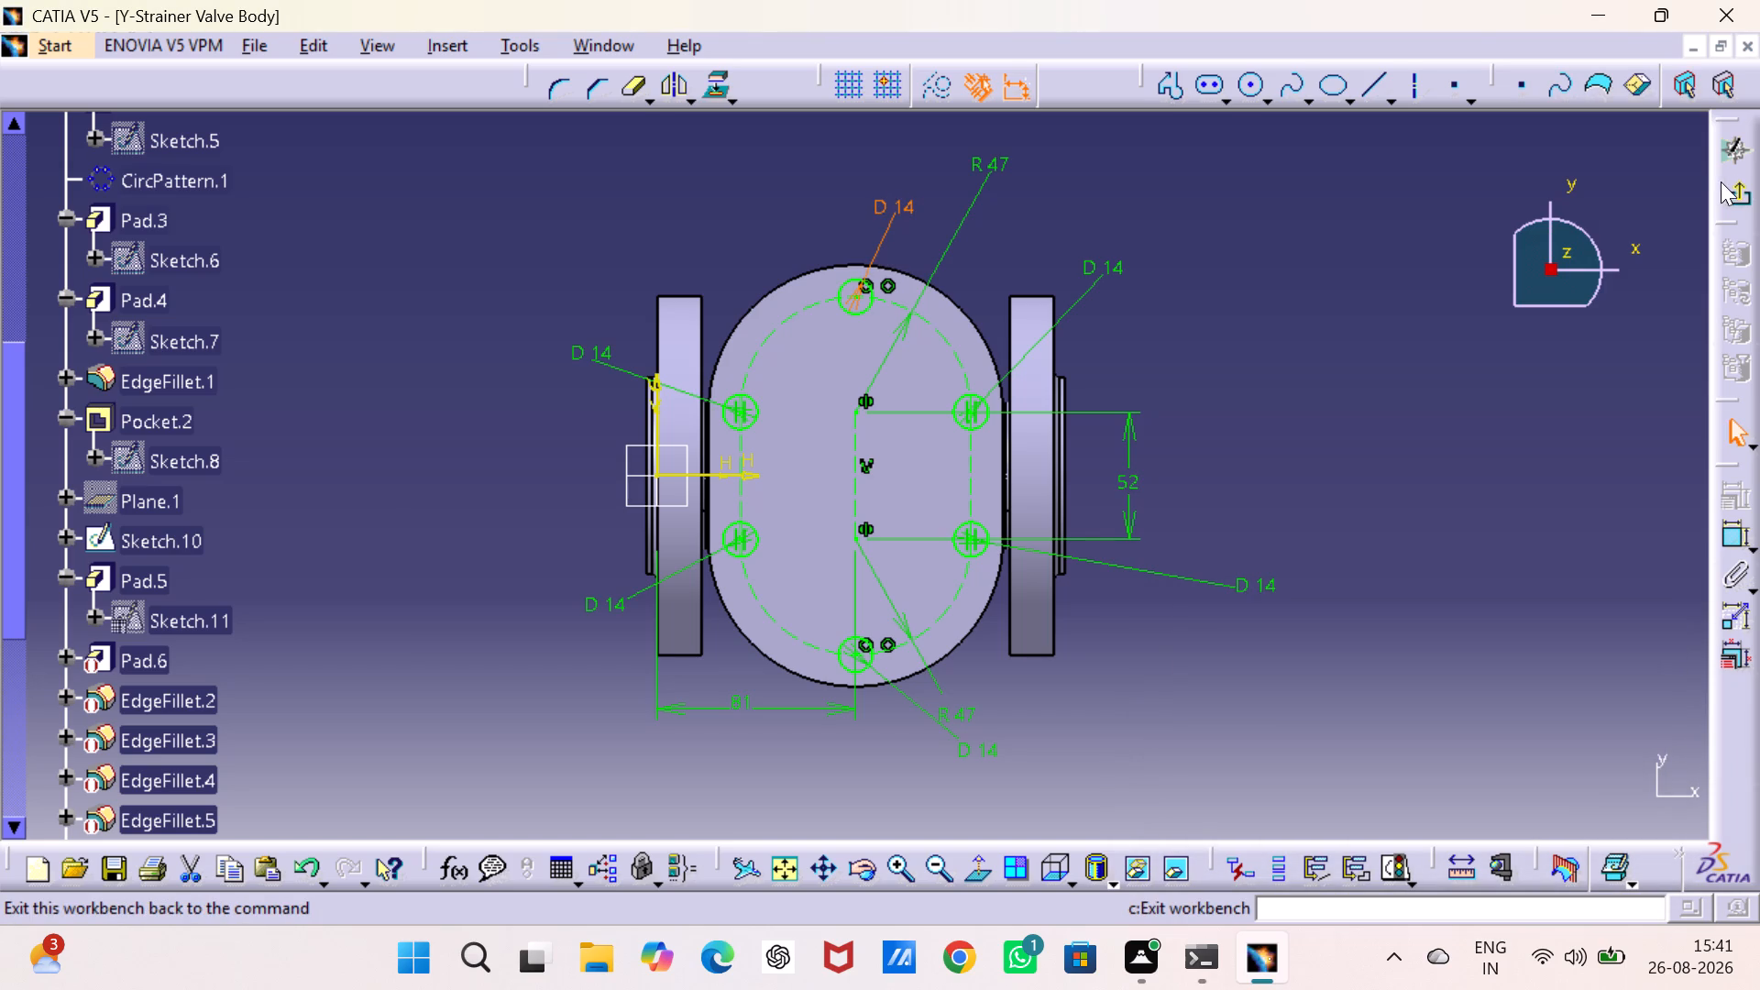
Exit the hole sketch and cut its six circles into the top pad as a Dimension-type pocket 16 mm deep.
click(1731, 188)
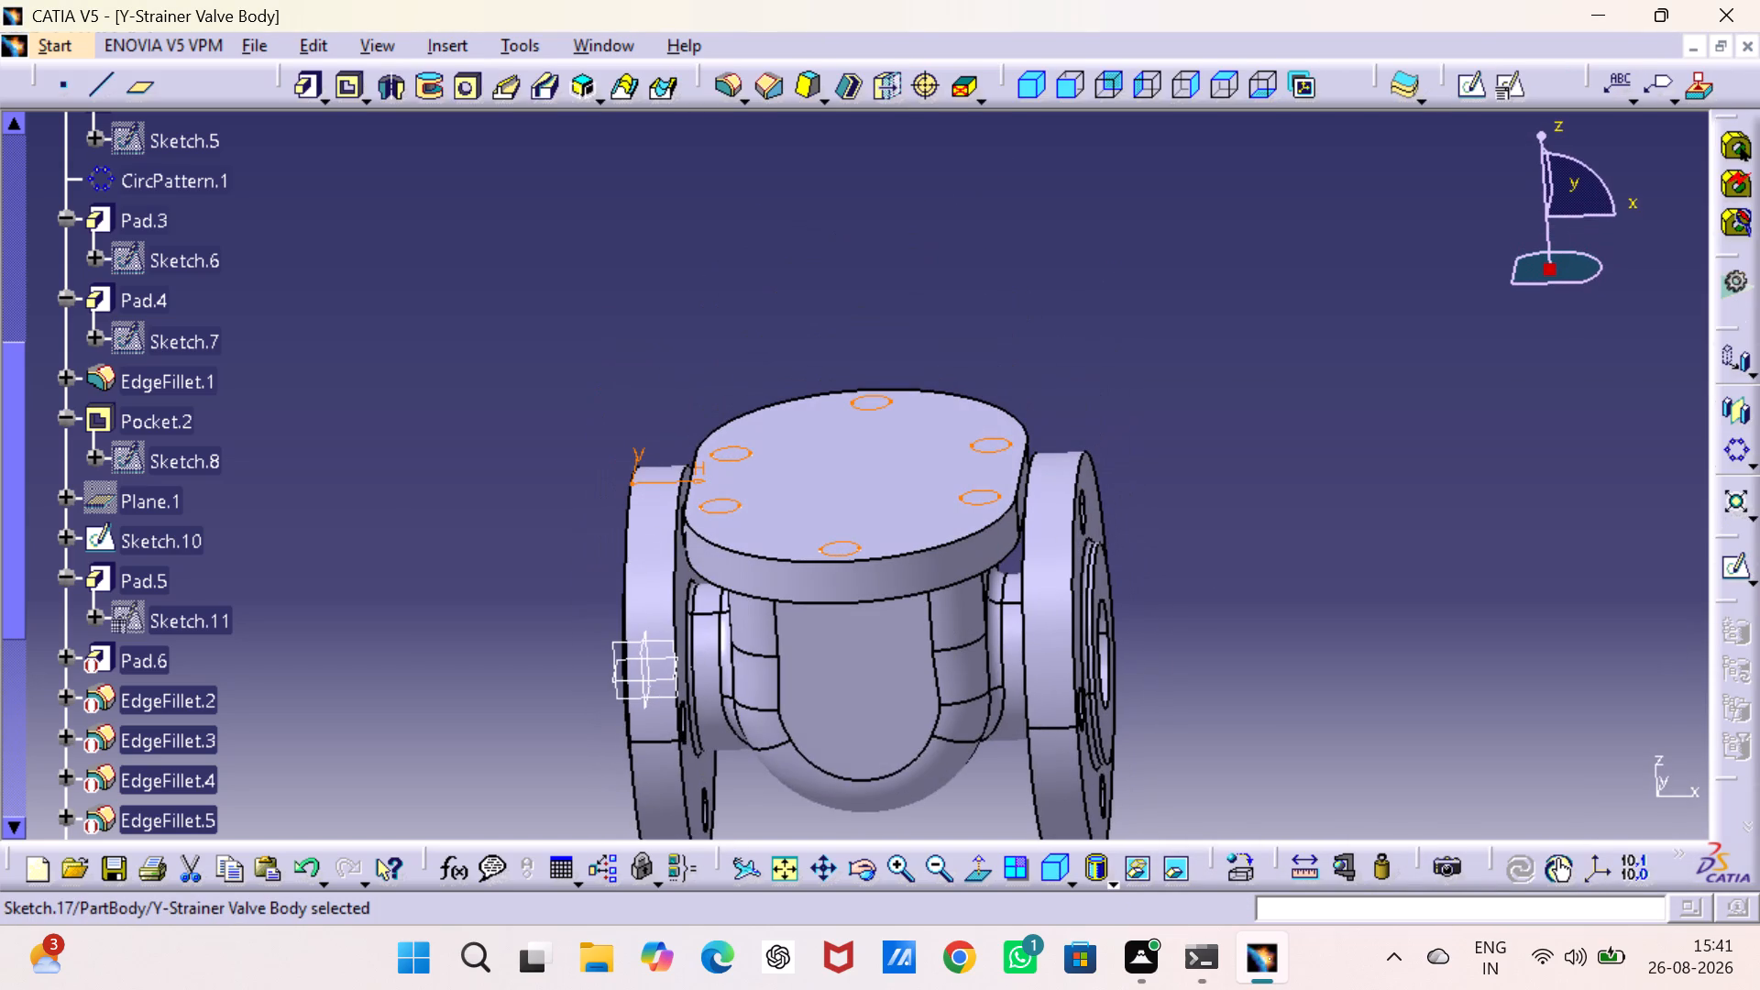
click(337, 88)
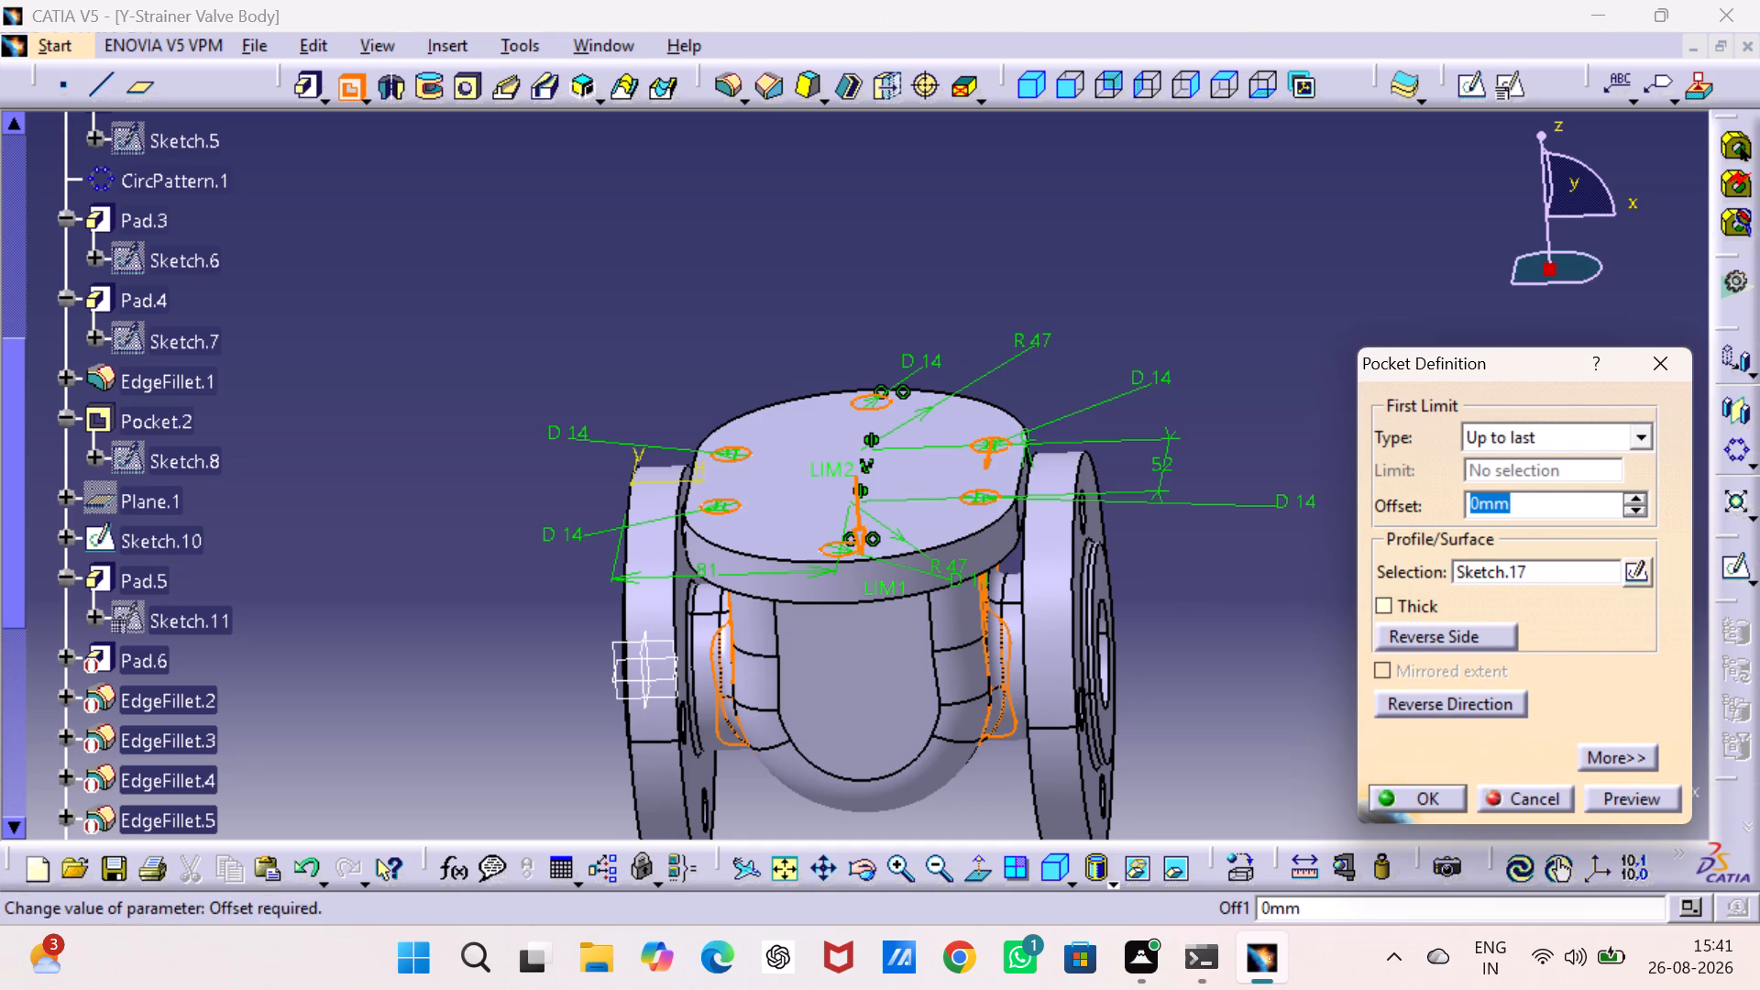
click(1639, 434)
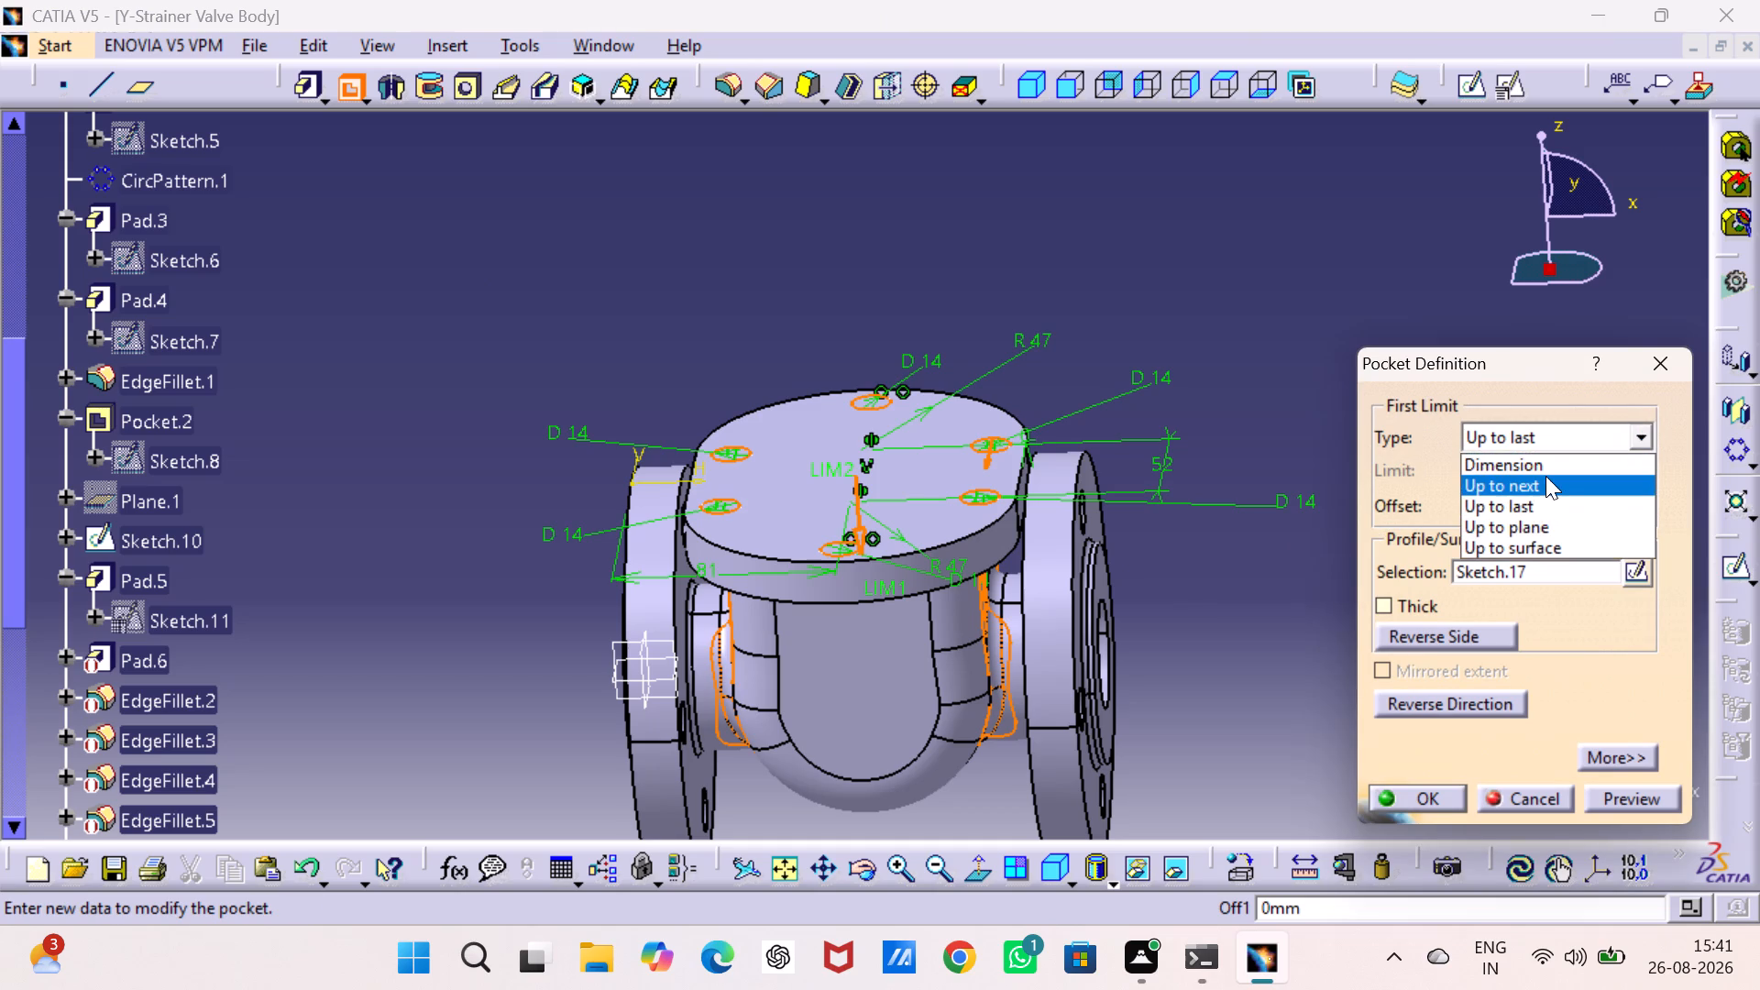
click(1548, 462)
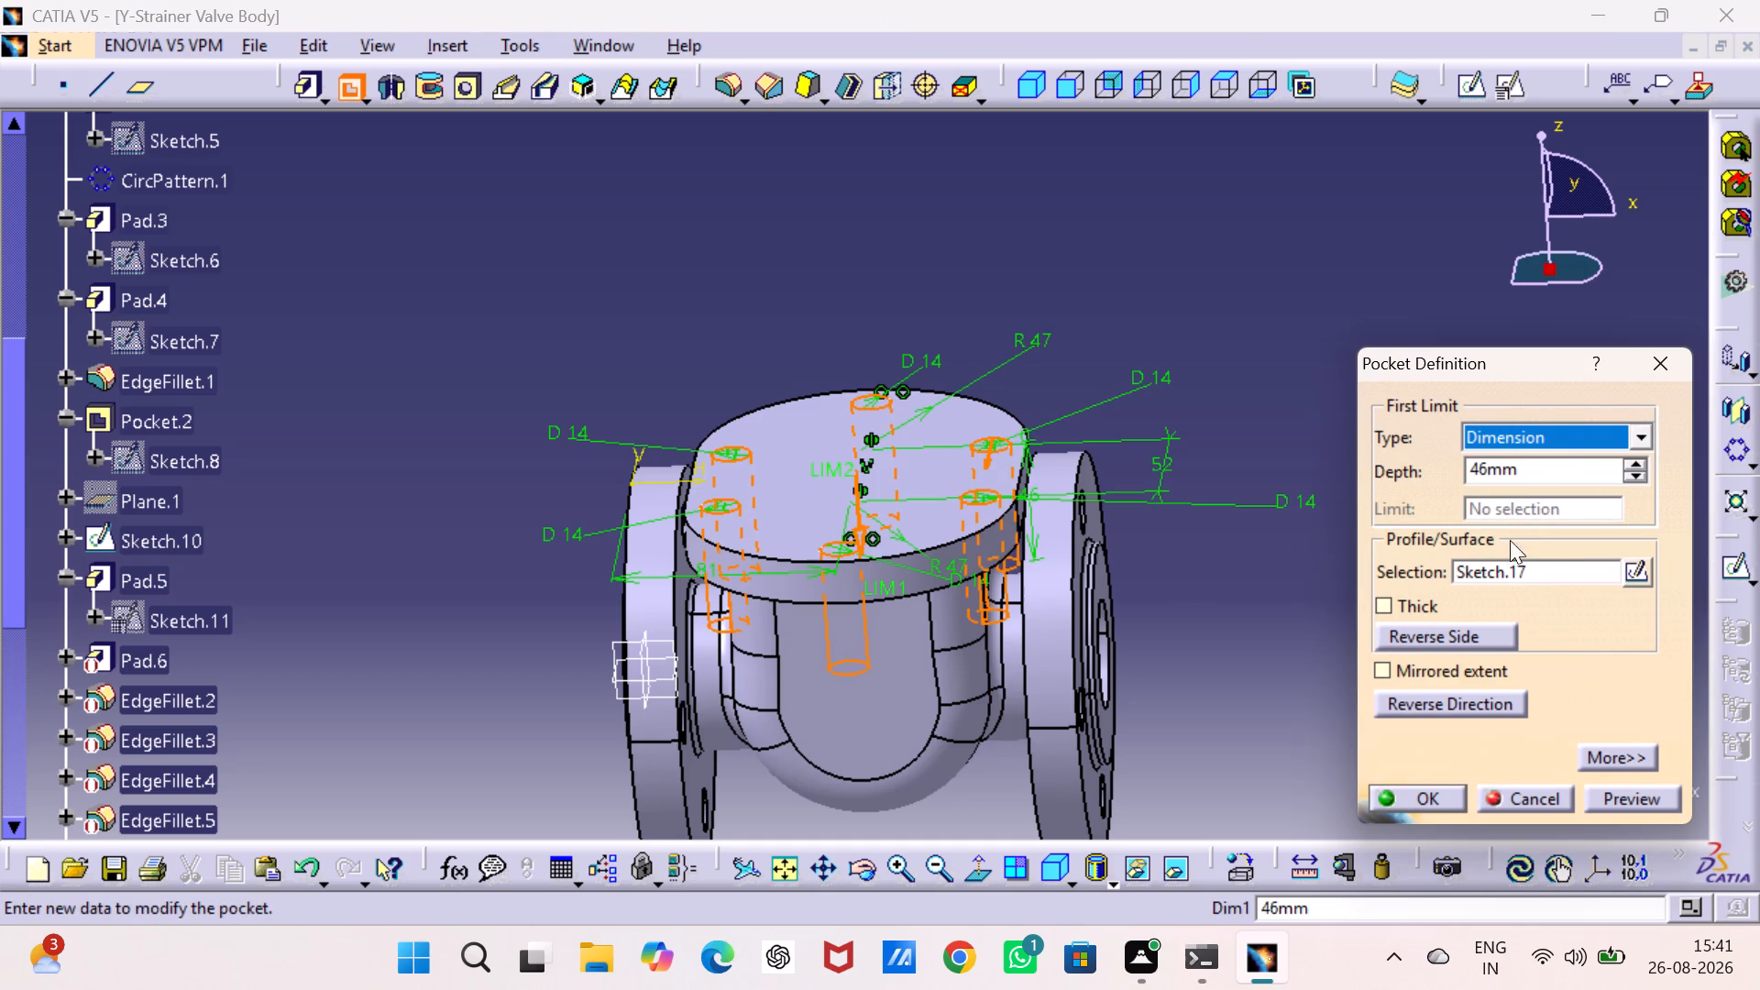
double_click(1554, 468)
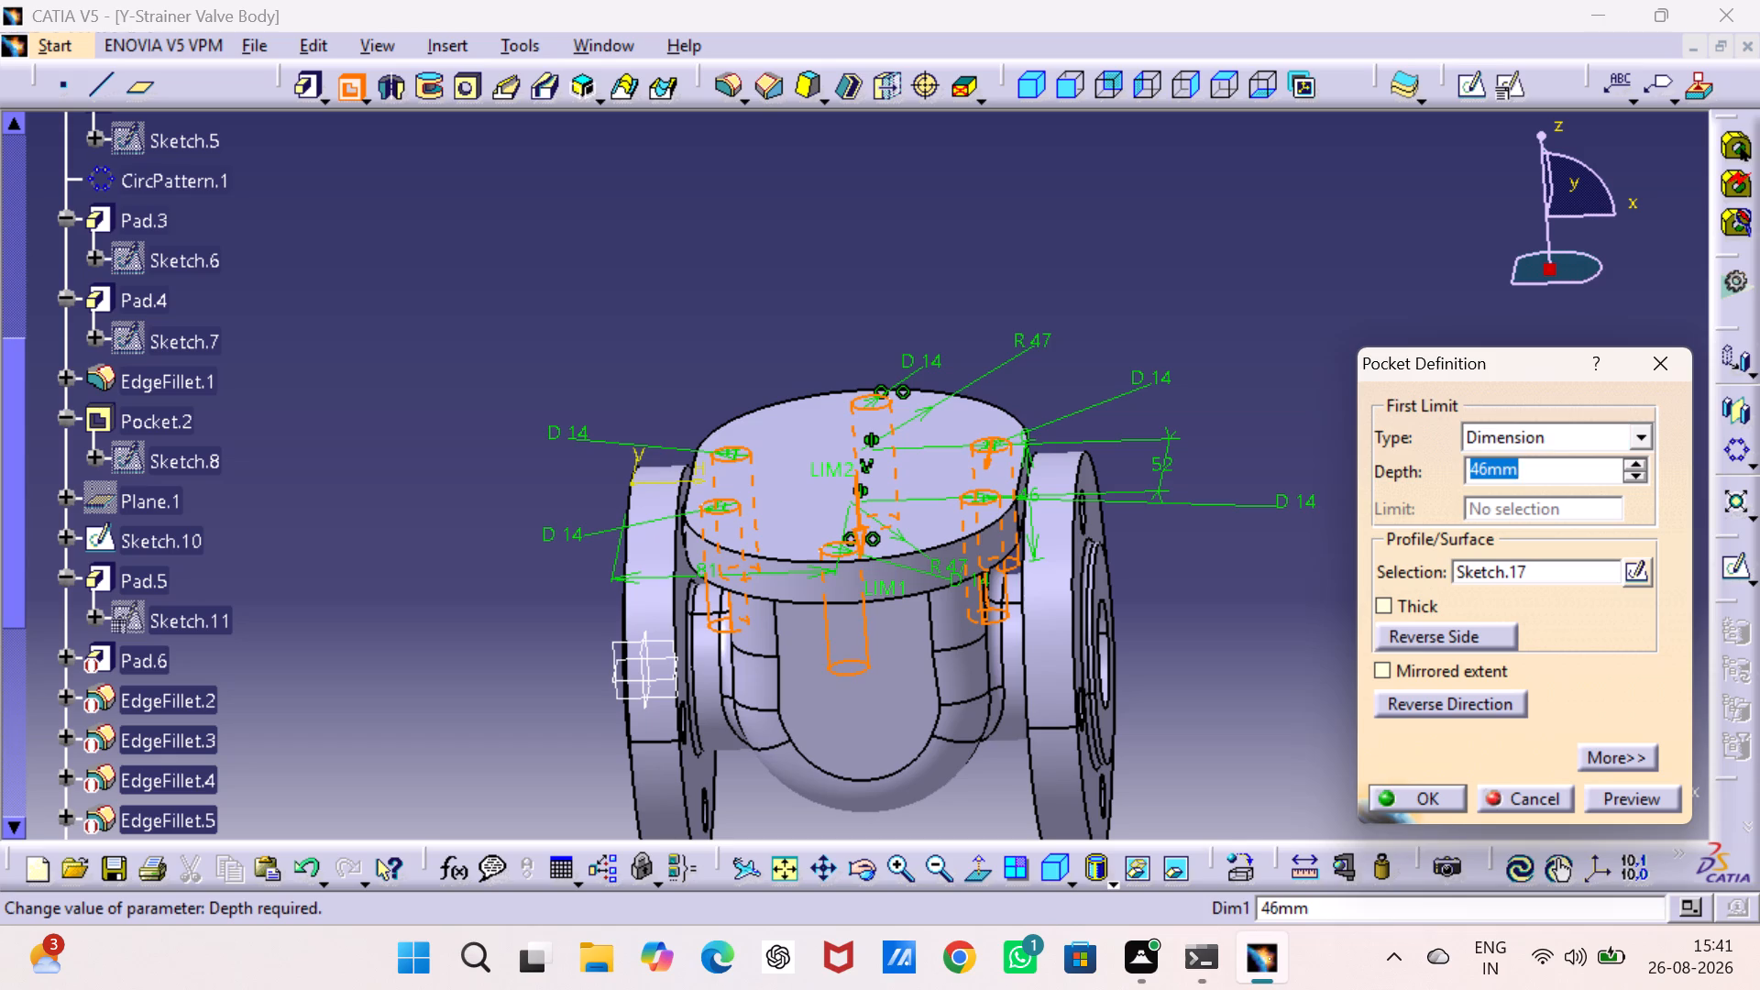
text(16)
key(Return)
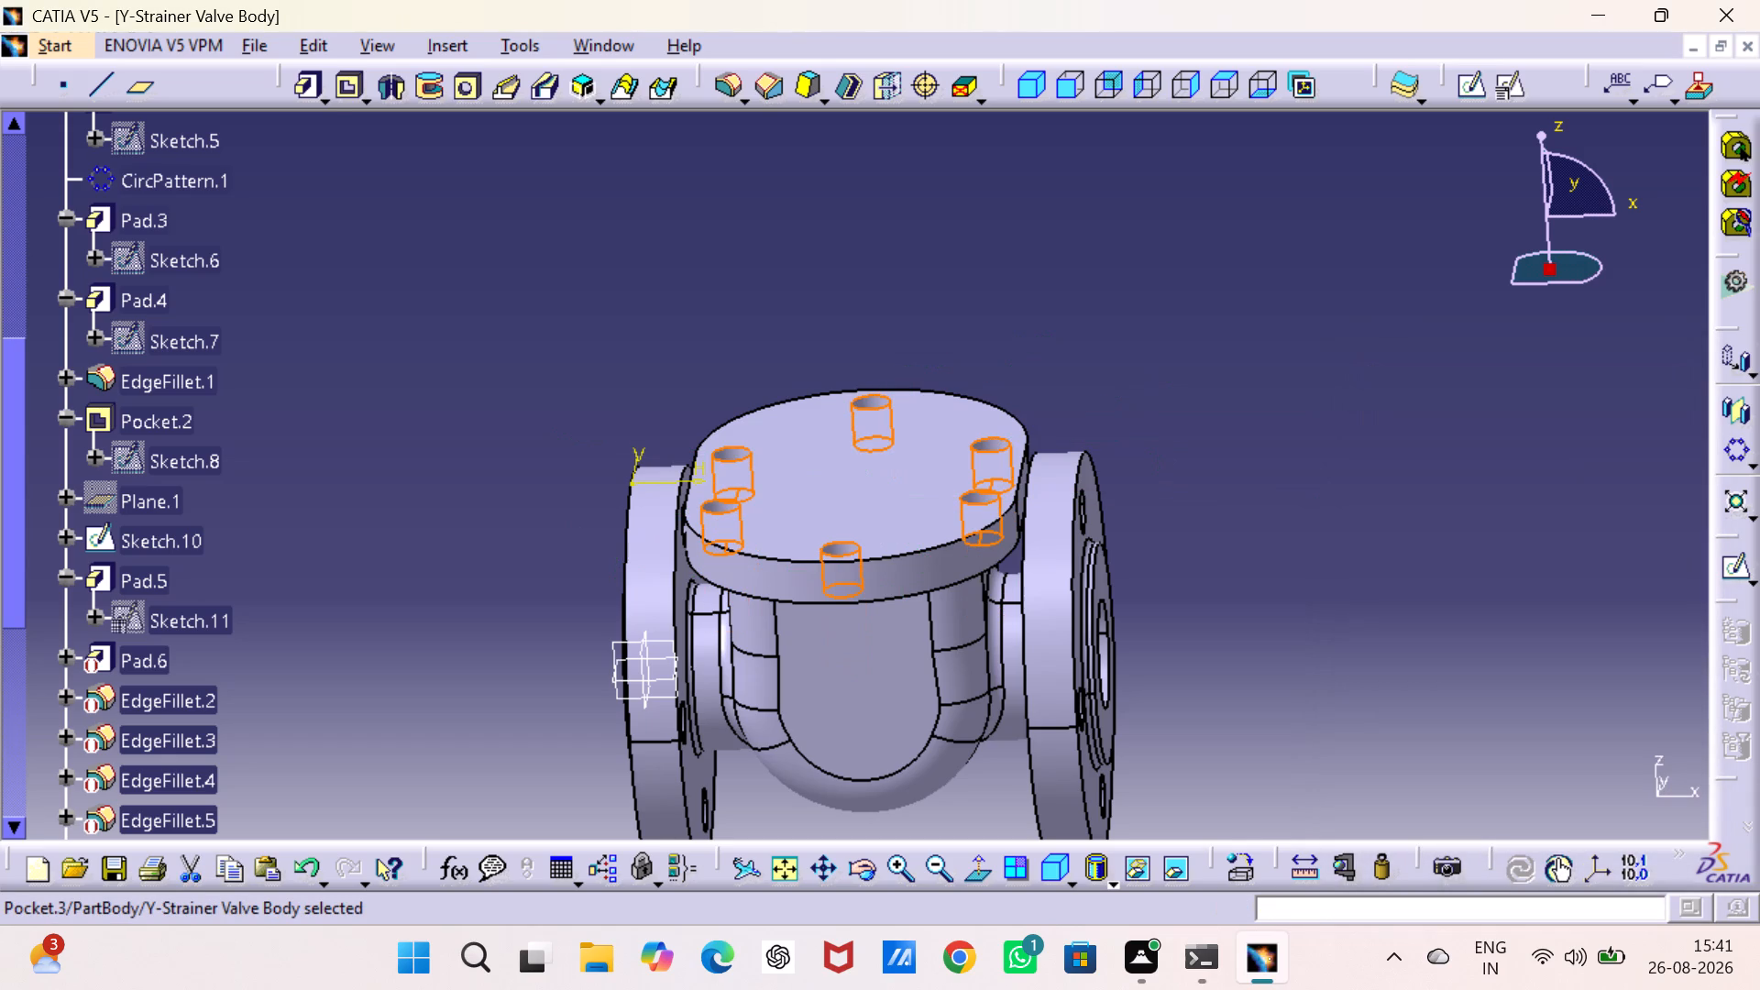
click(1459, 515)
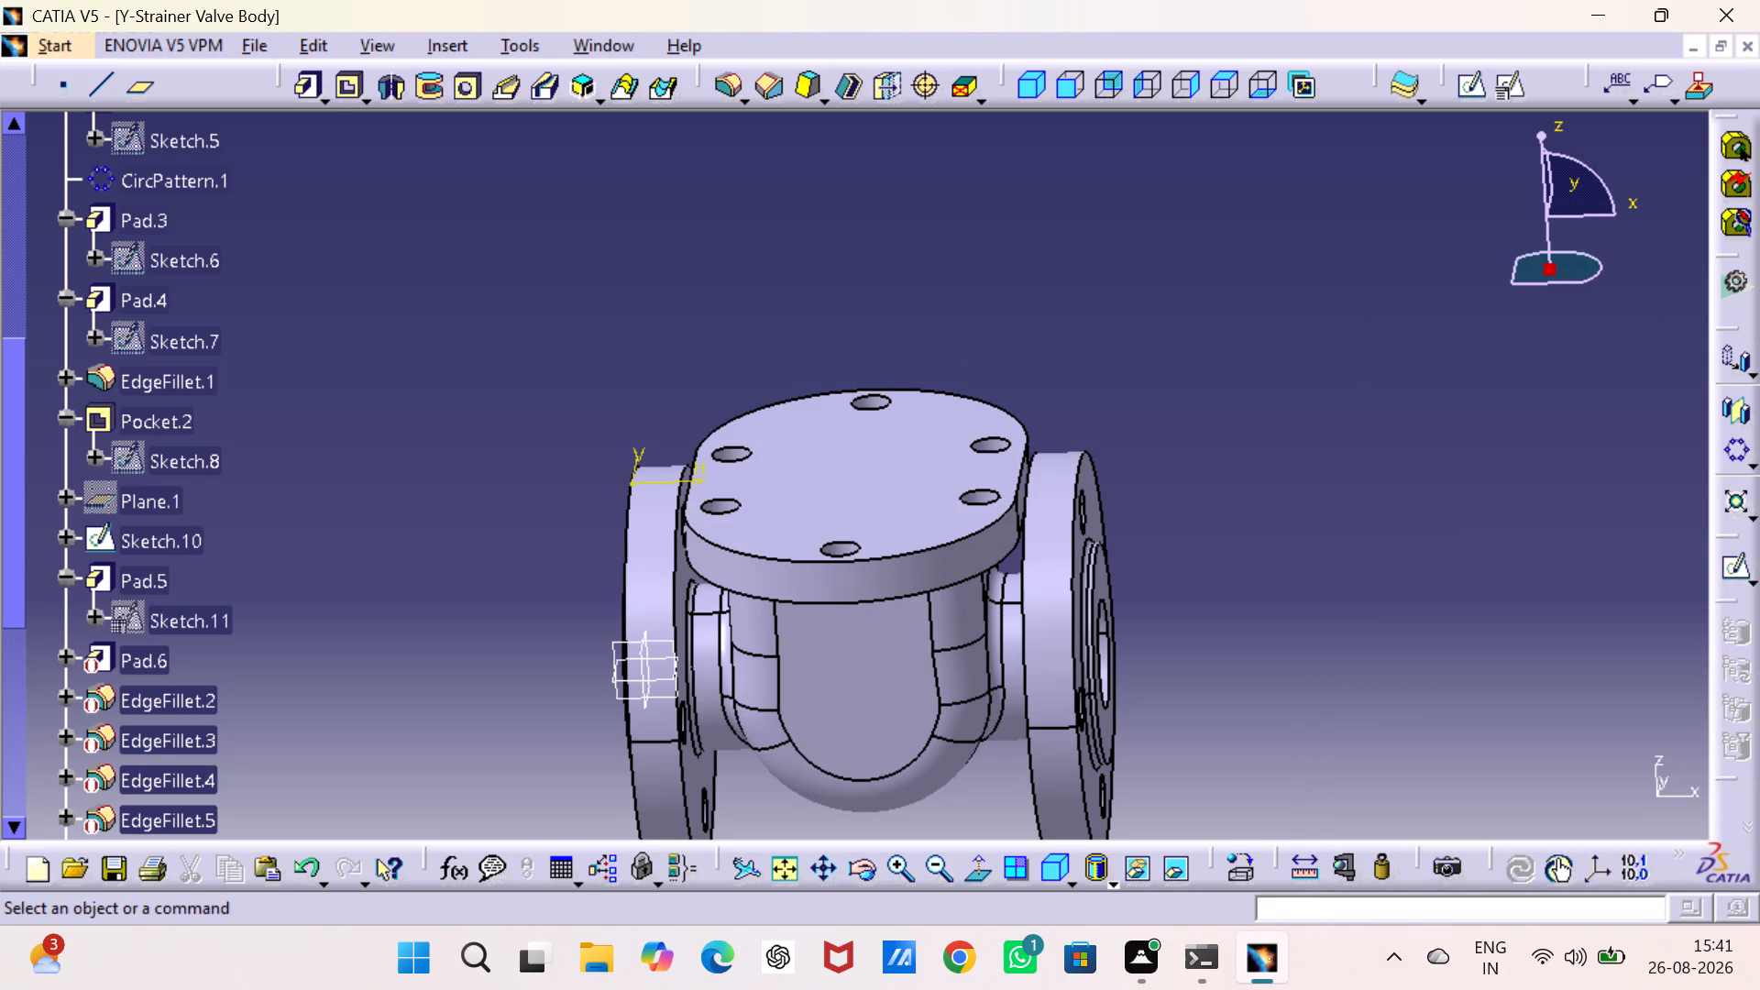
On the top pad's face, sketch a Y-aligned elongated hole about 65 mm between centres with a radius of about 21 mm.
click(857, 476)
click(1465, 88)
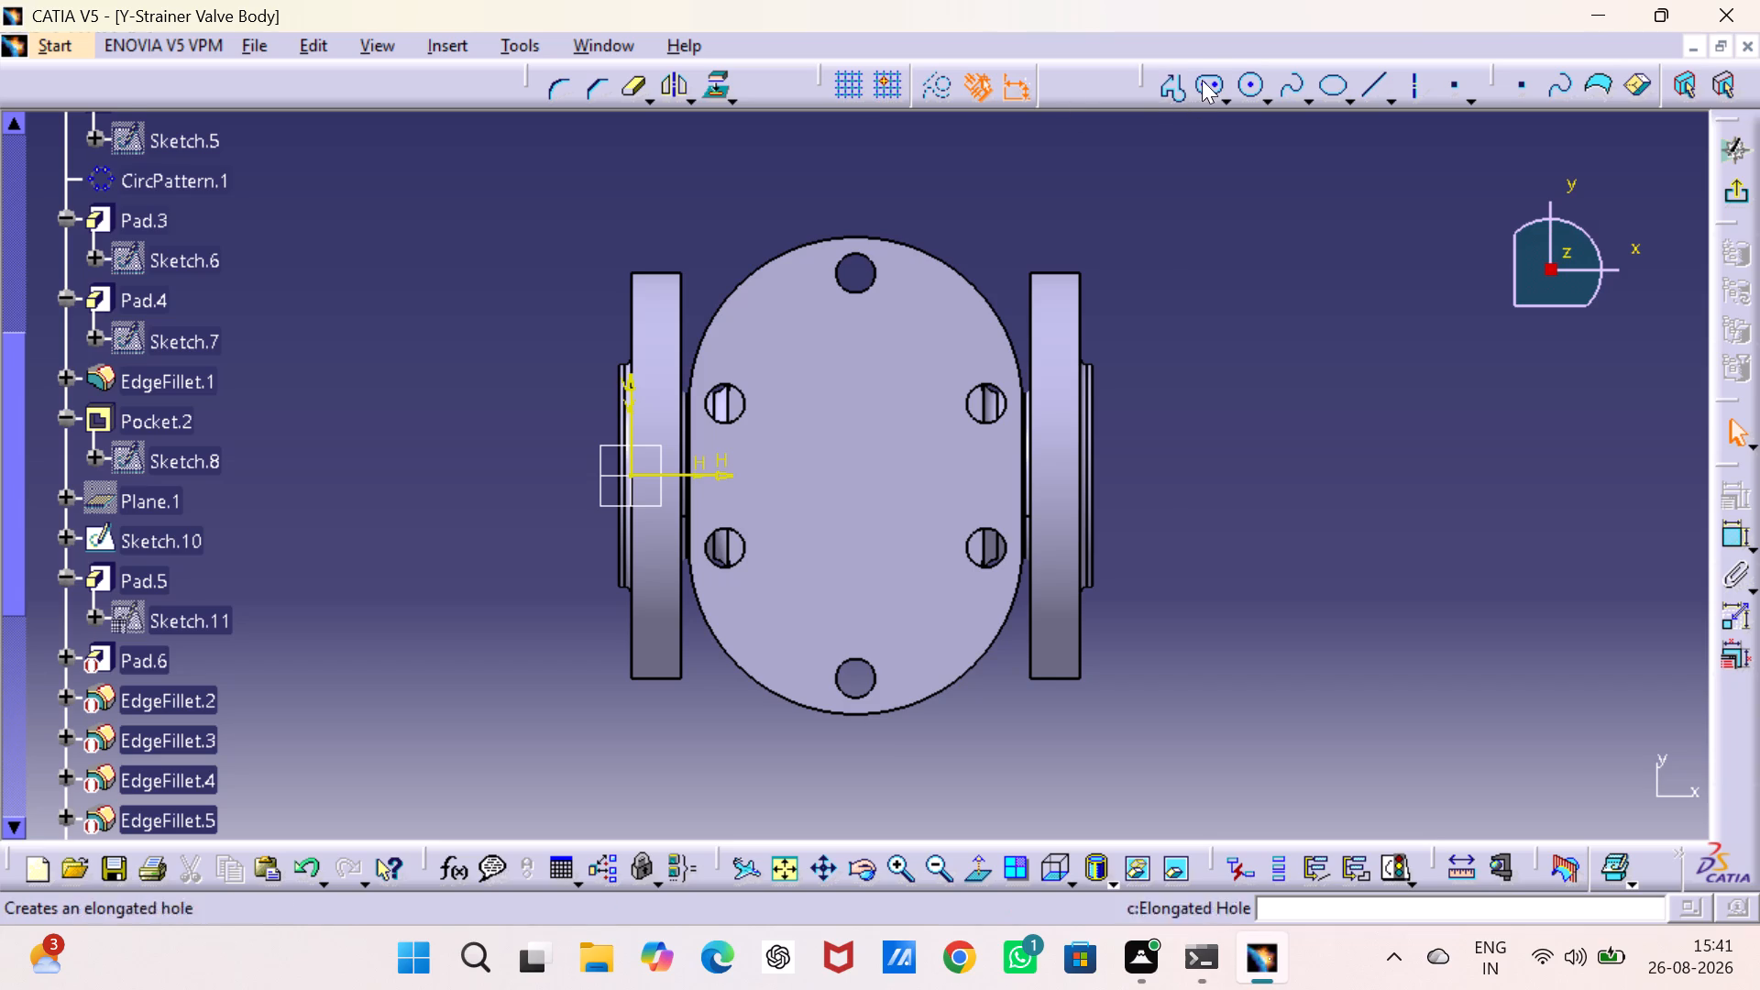
click(1202, 80)
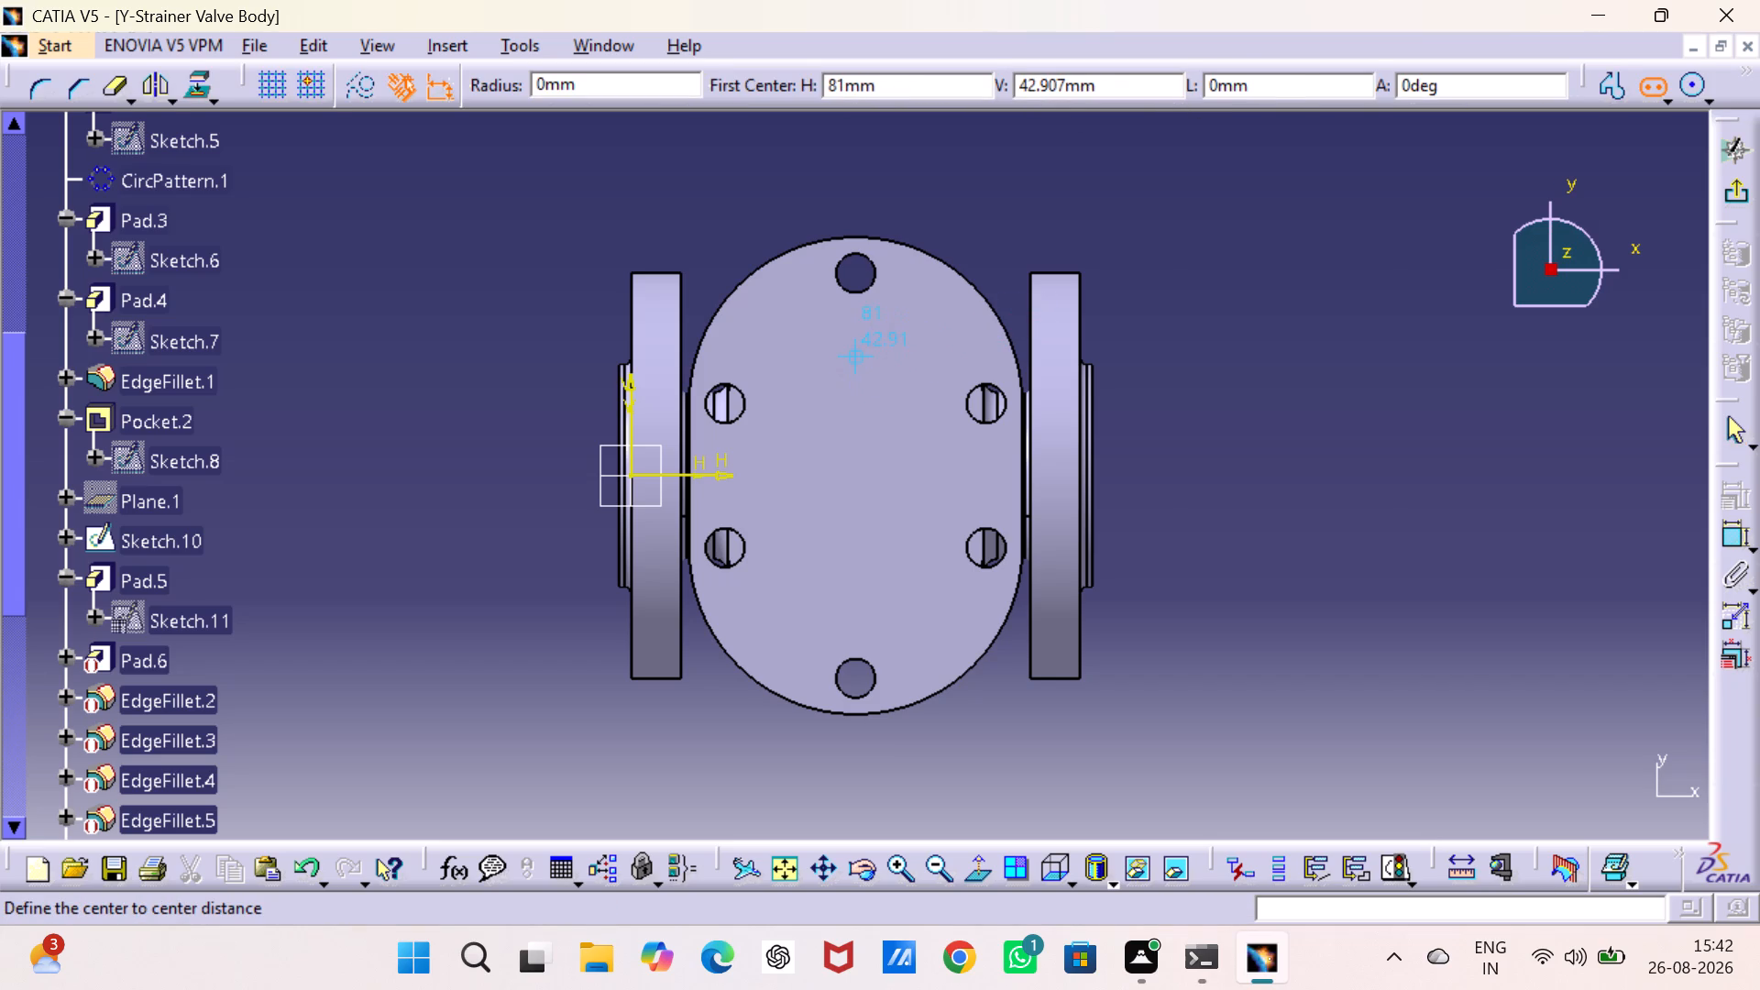
click(855, 360)
click(849, 539)
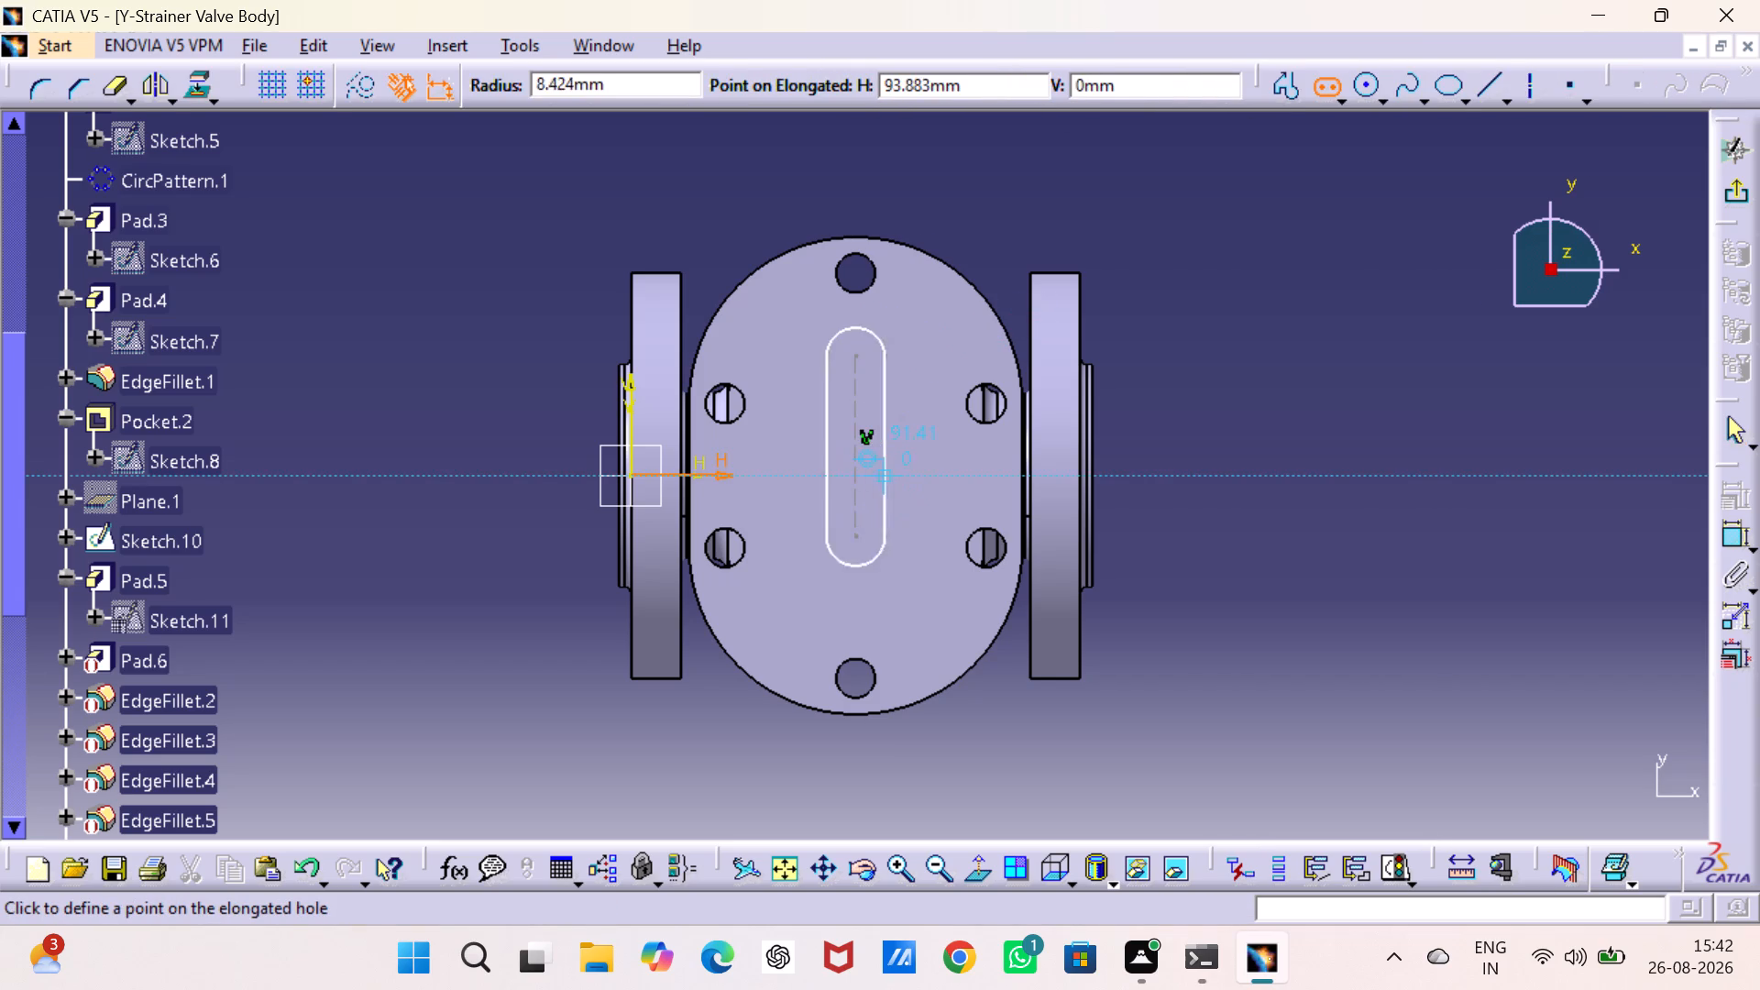
click(913, 492)
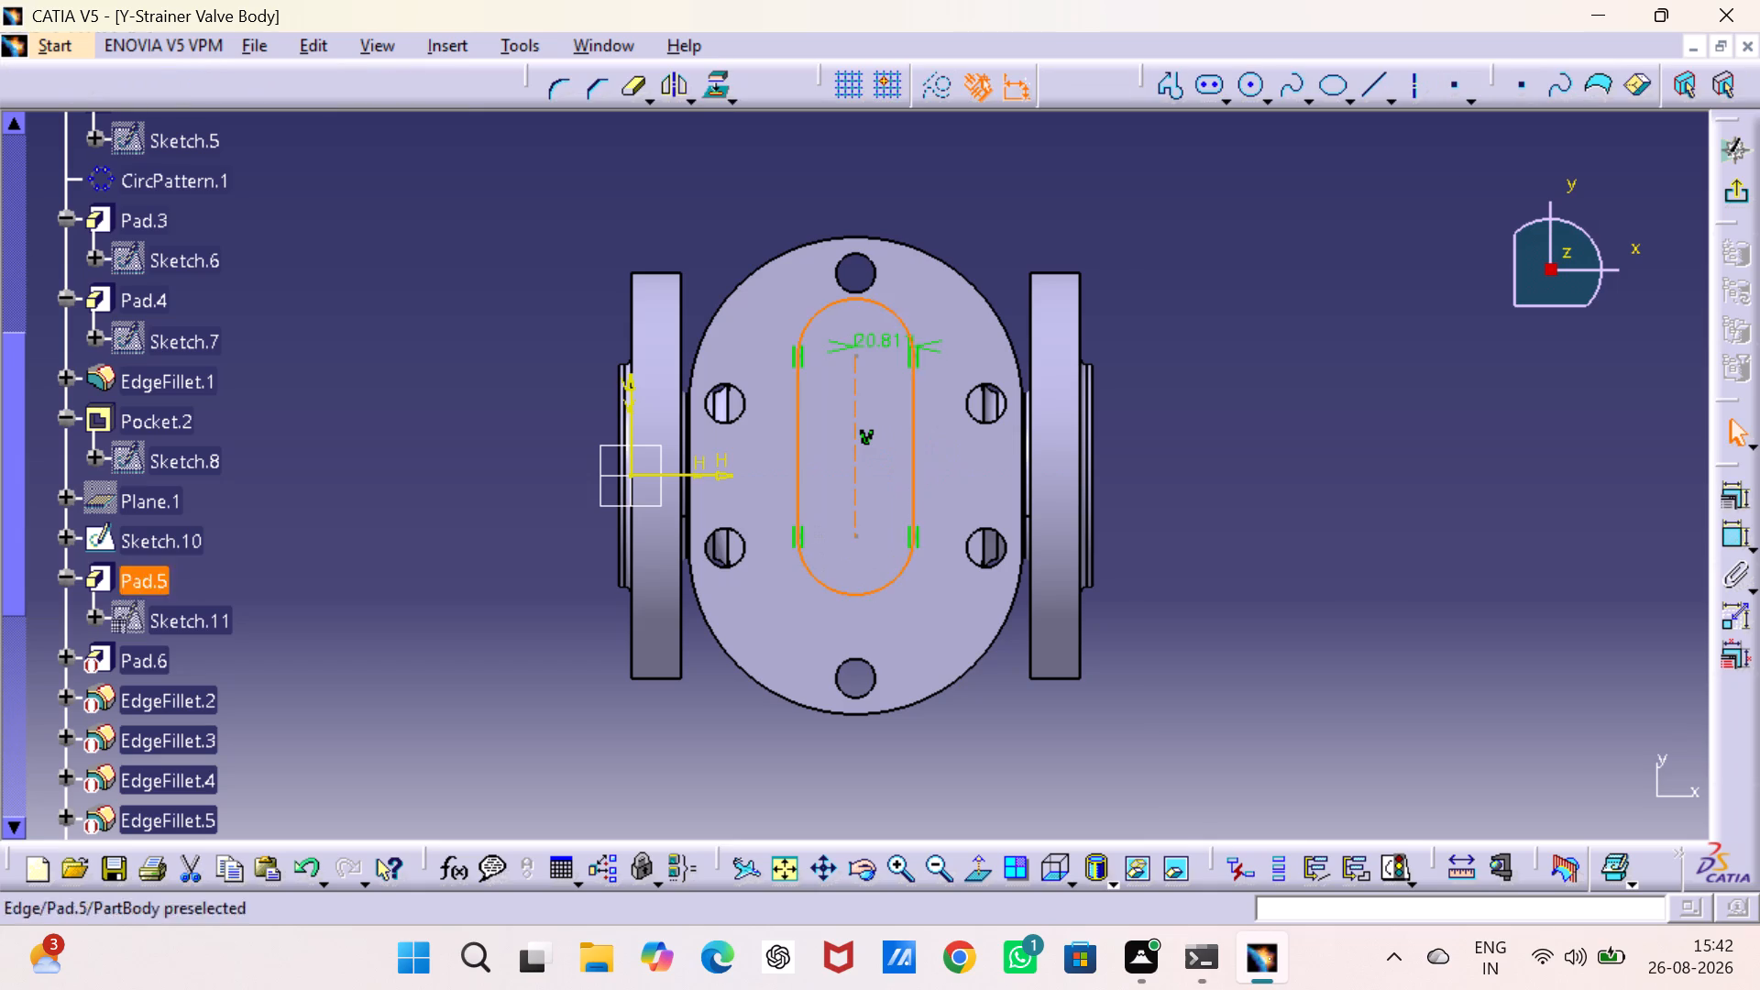
click(1320, 447)
Delete the automatically created radius dimension from the elongated hole.
click(877, 345)
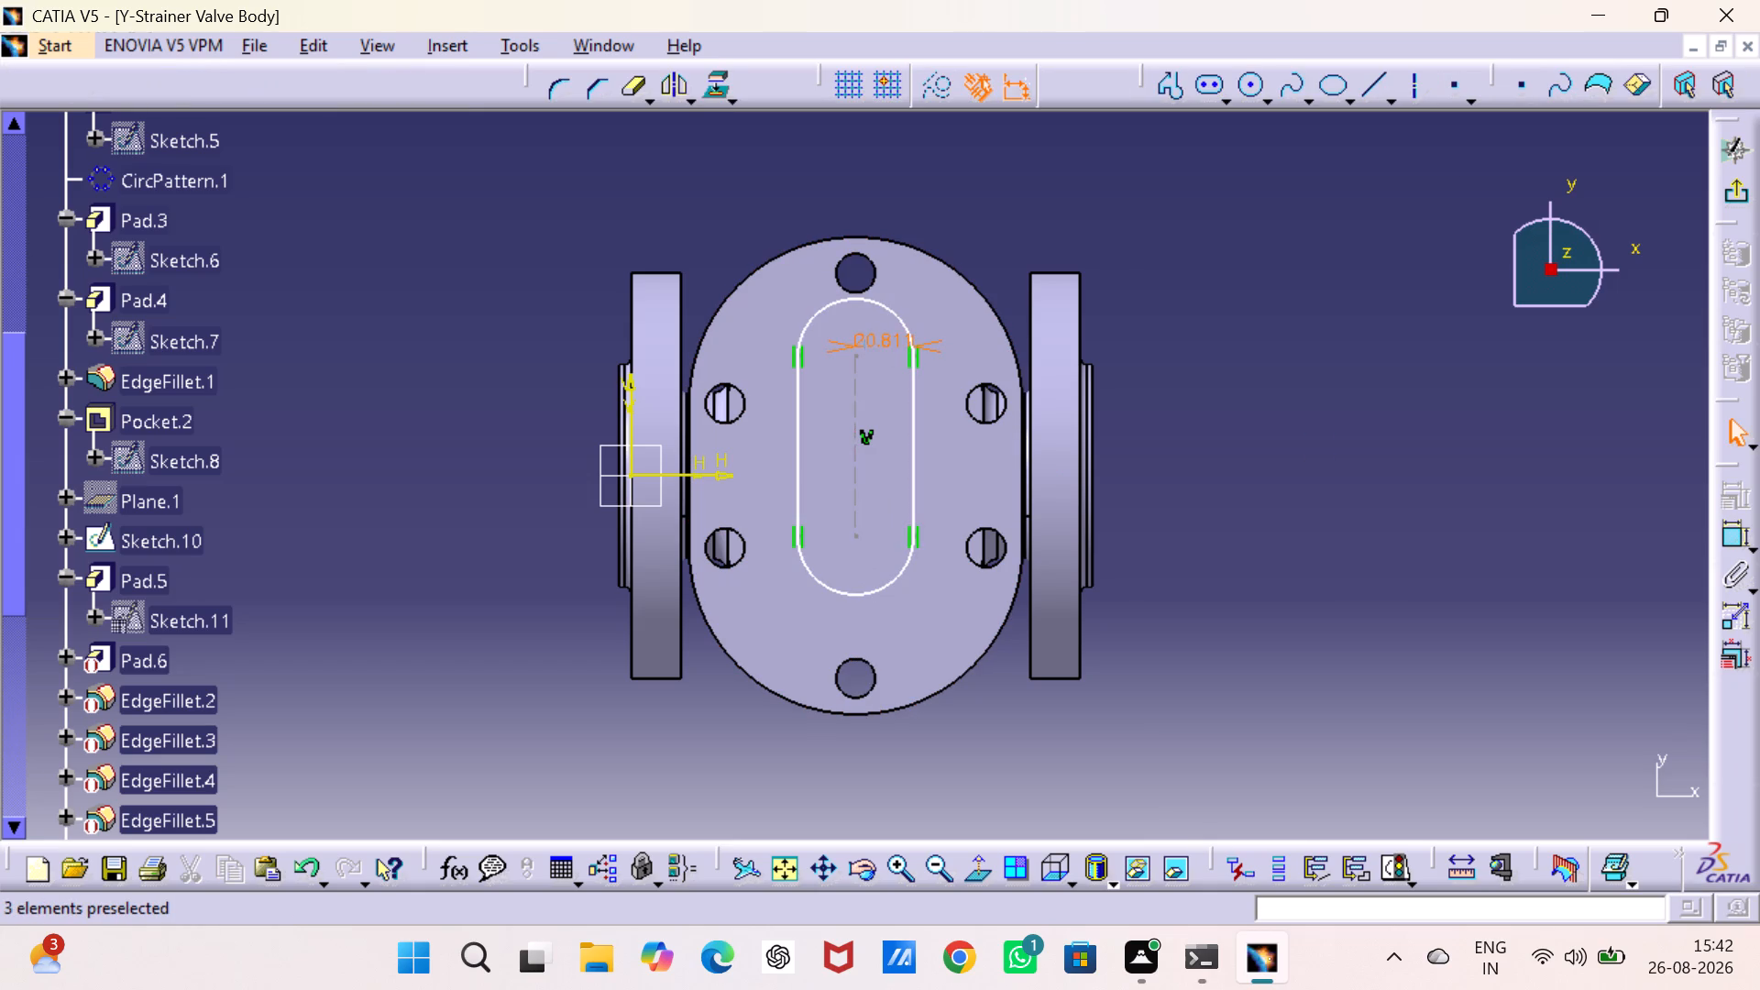
key(Delete)
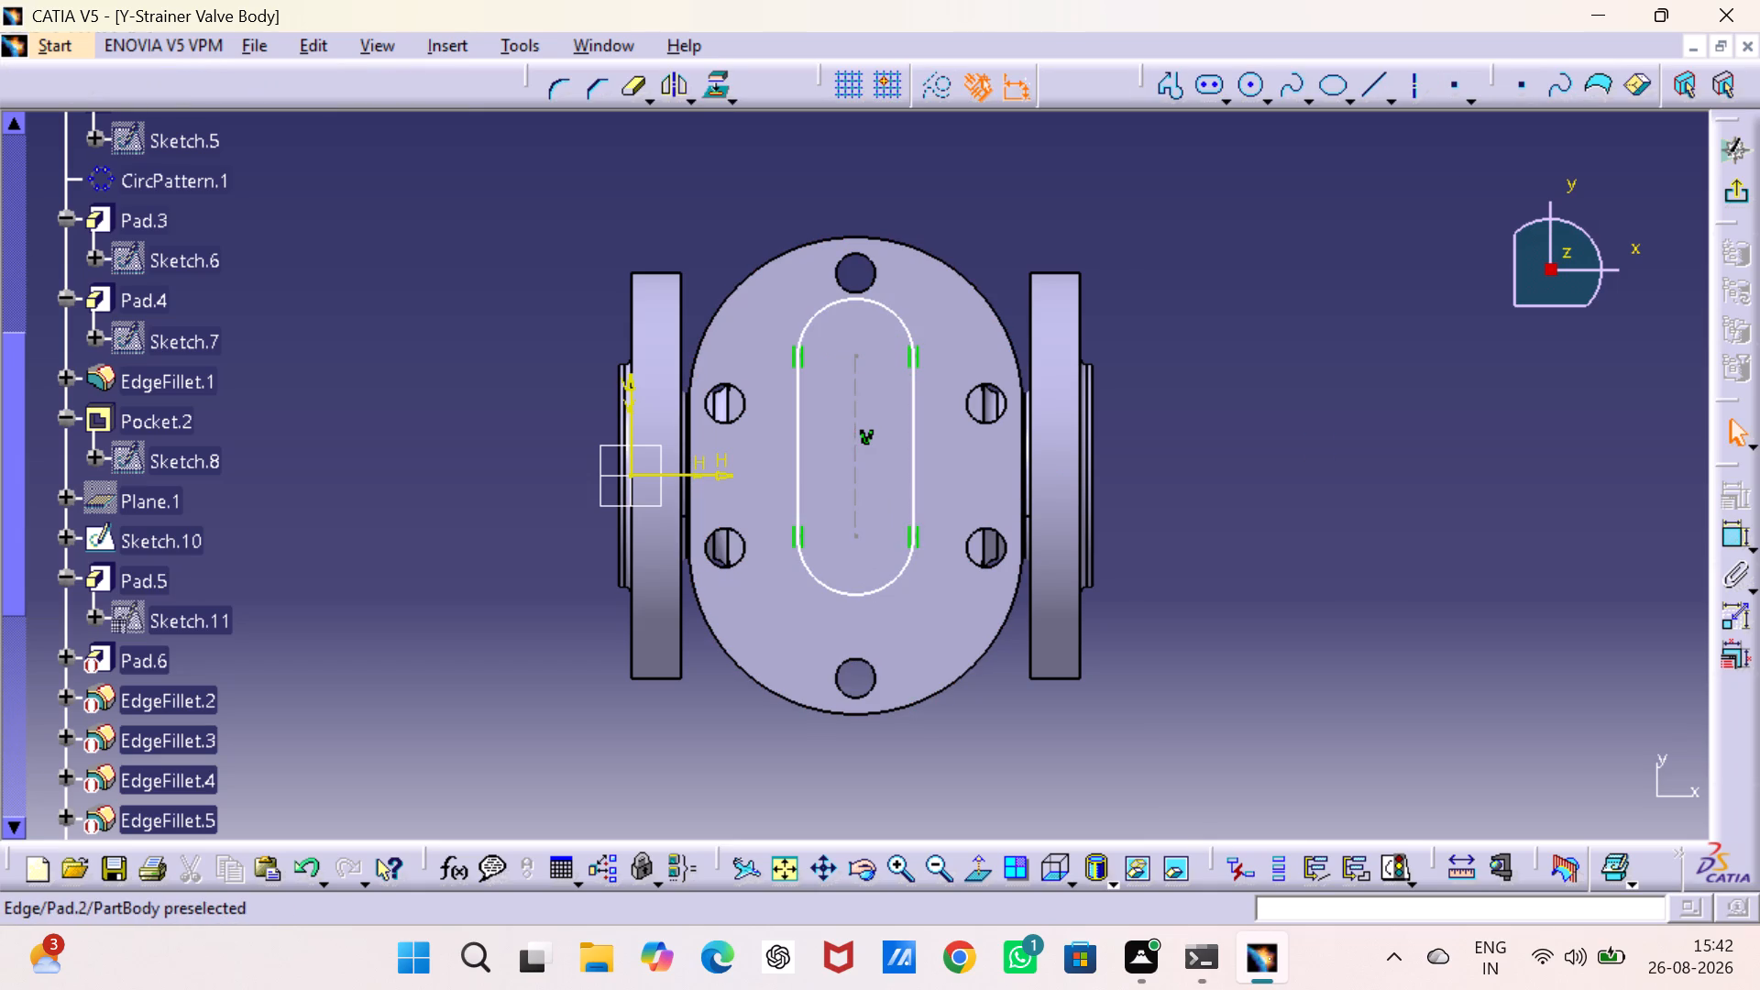
Add a horizontal dimension between the sketch origin and the elongated hole's negative-Y arc centre.
double_click(1734, 535)
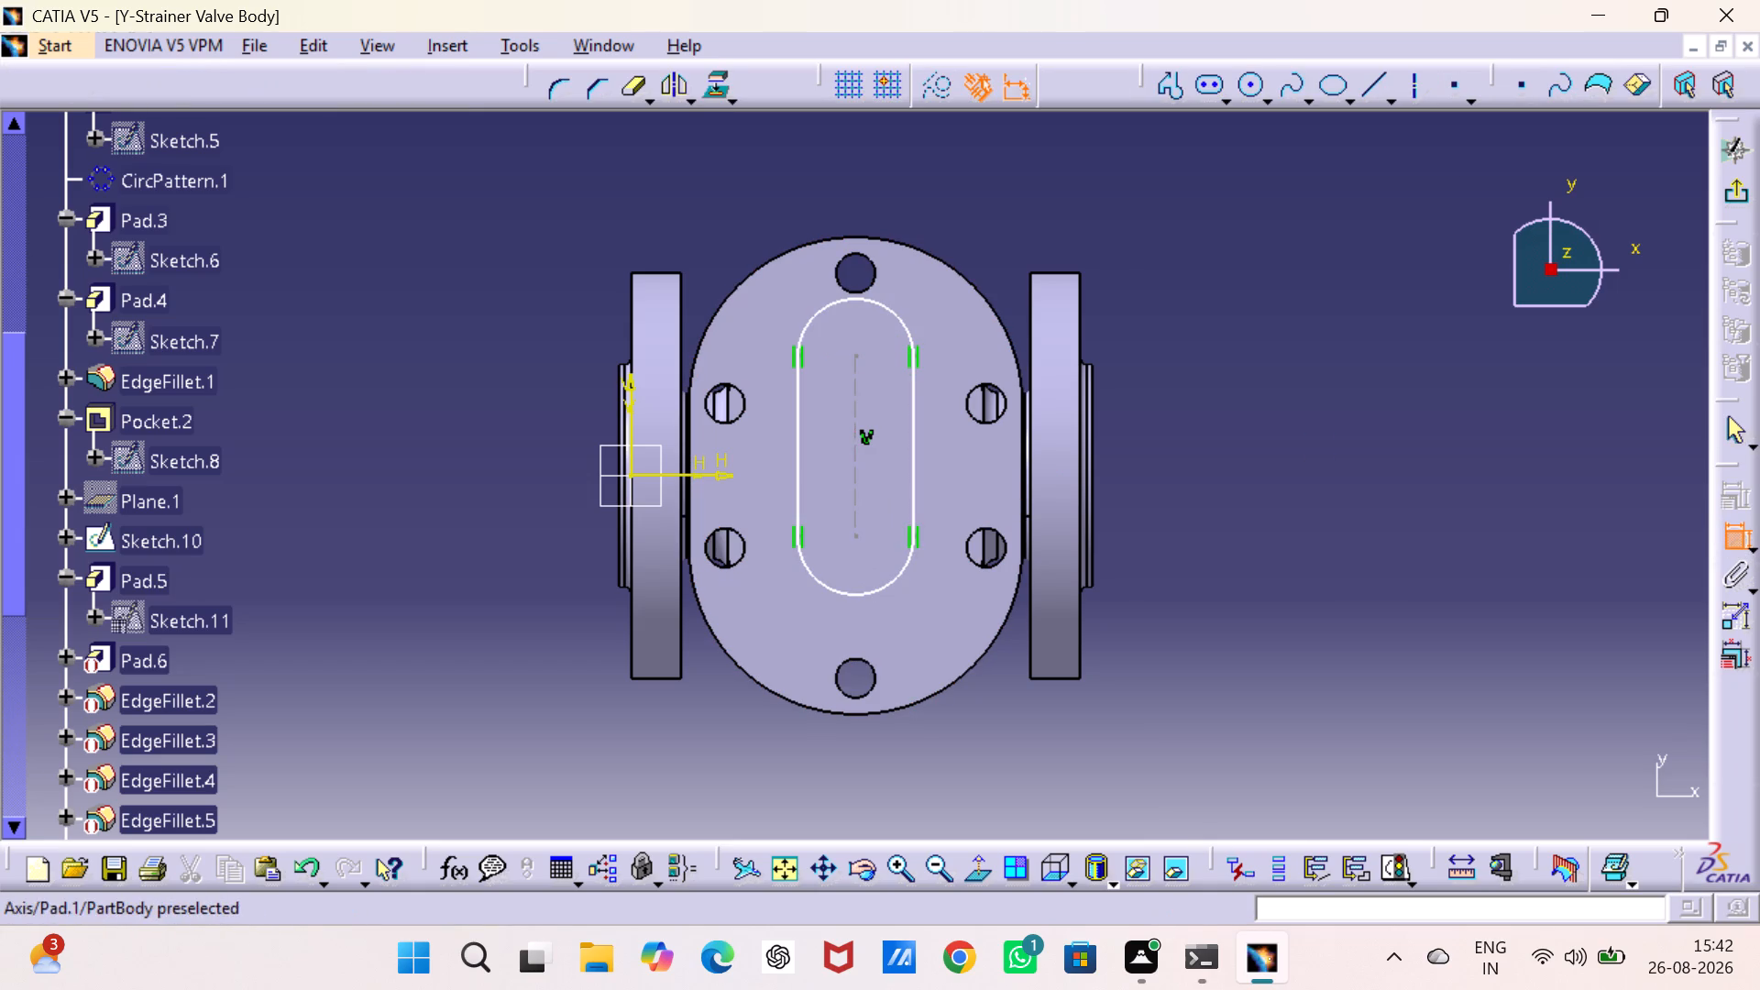
click(632, 477)
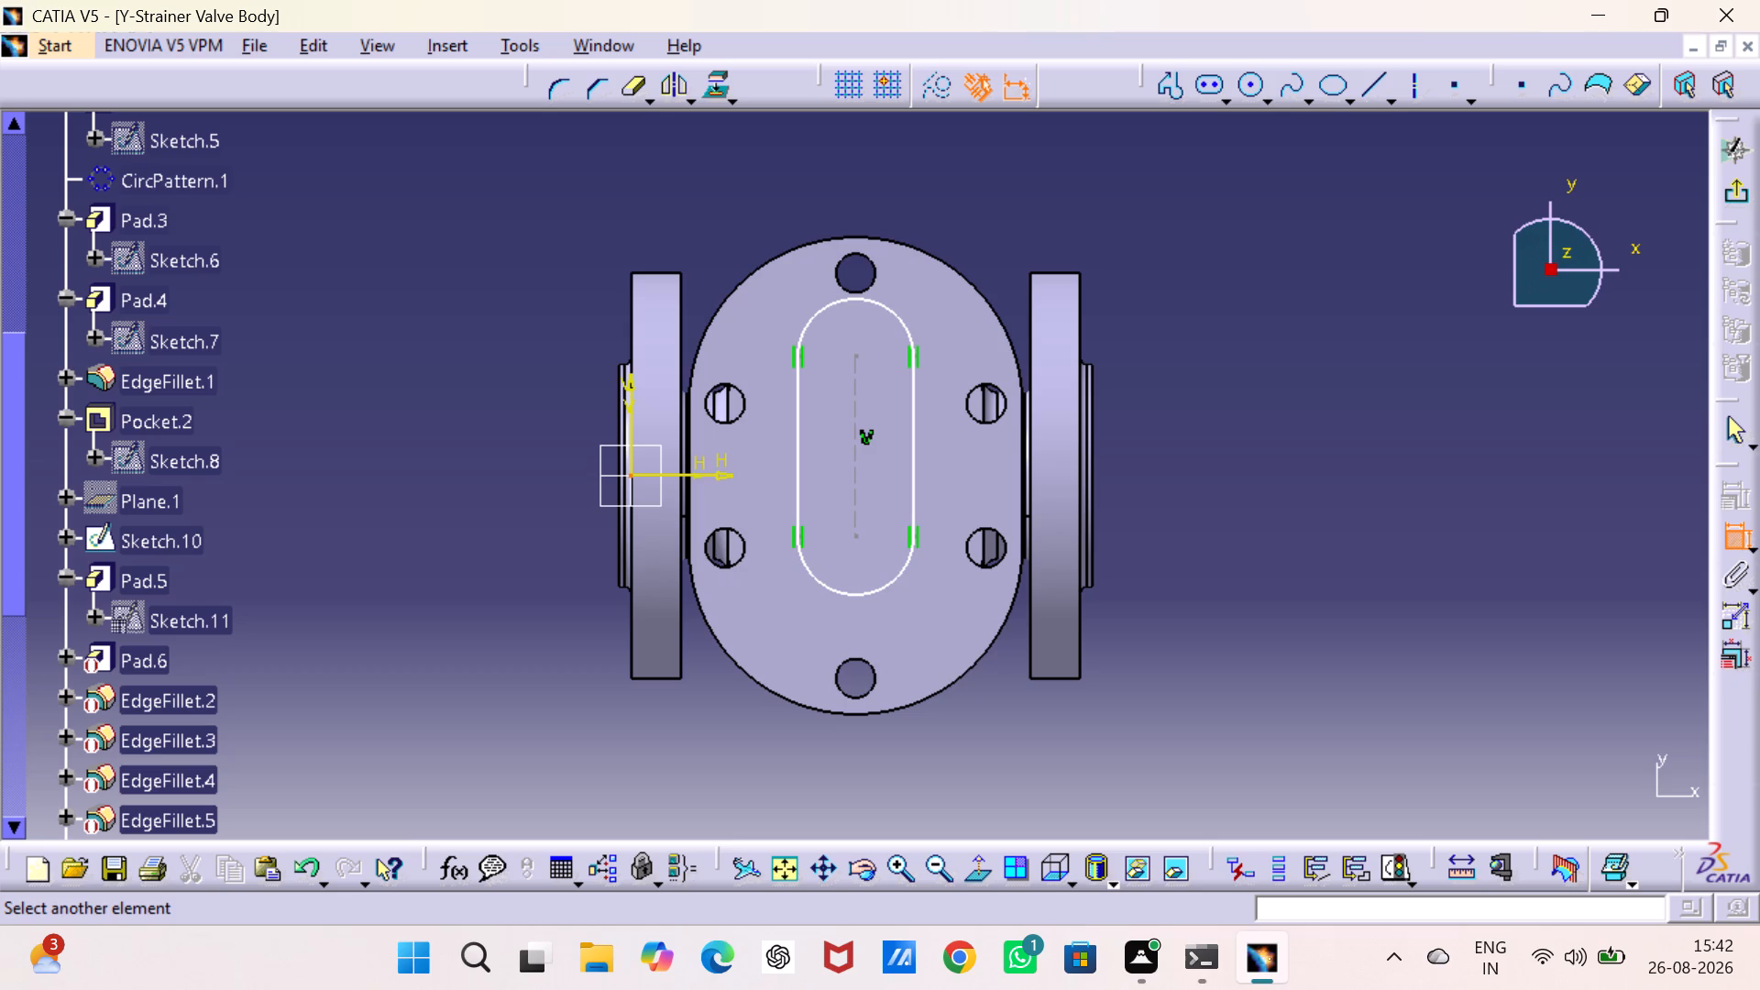
click(854, 535)
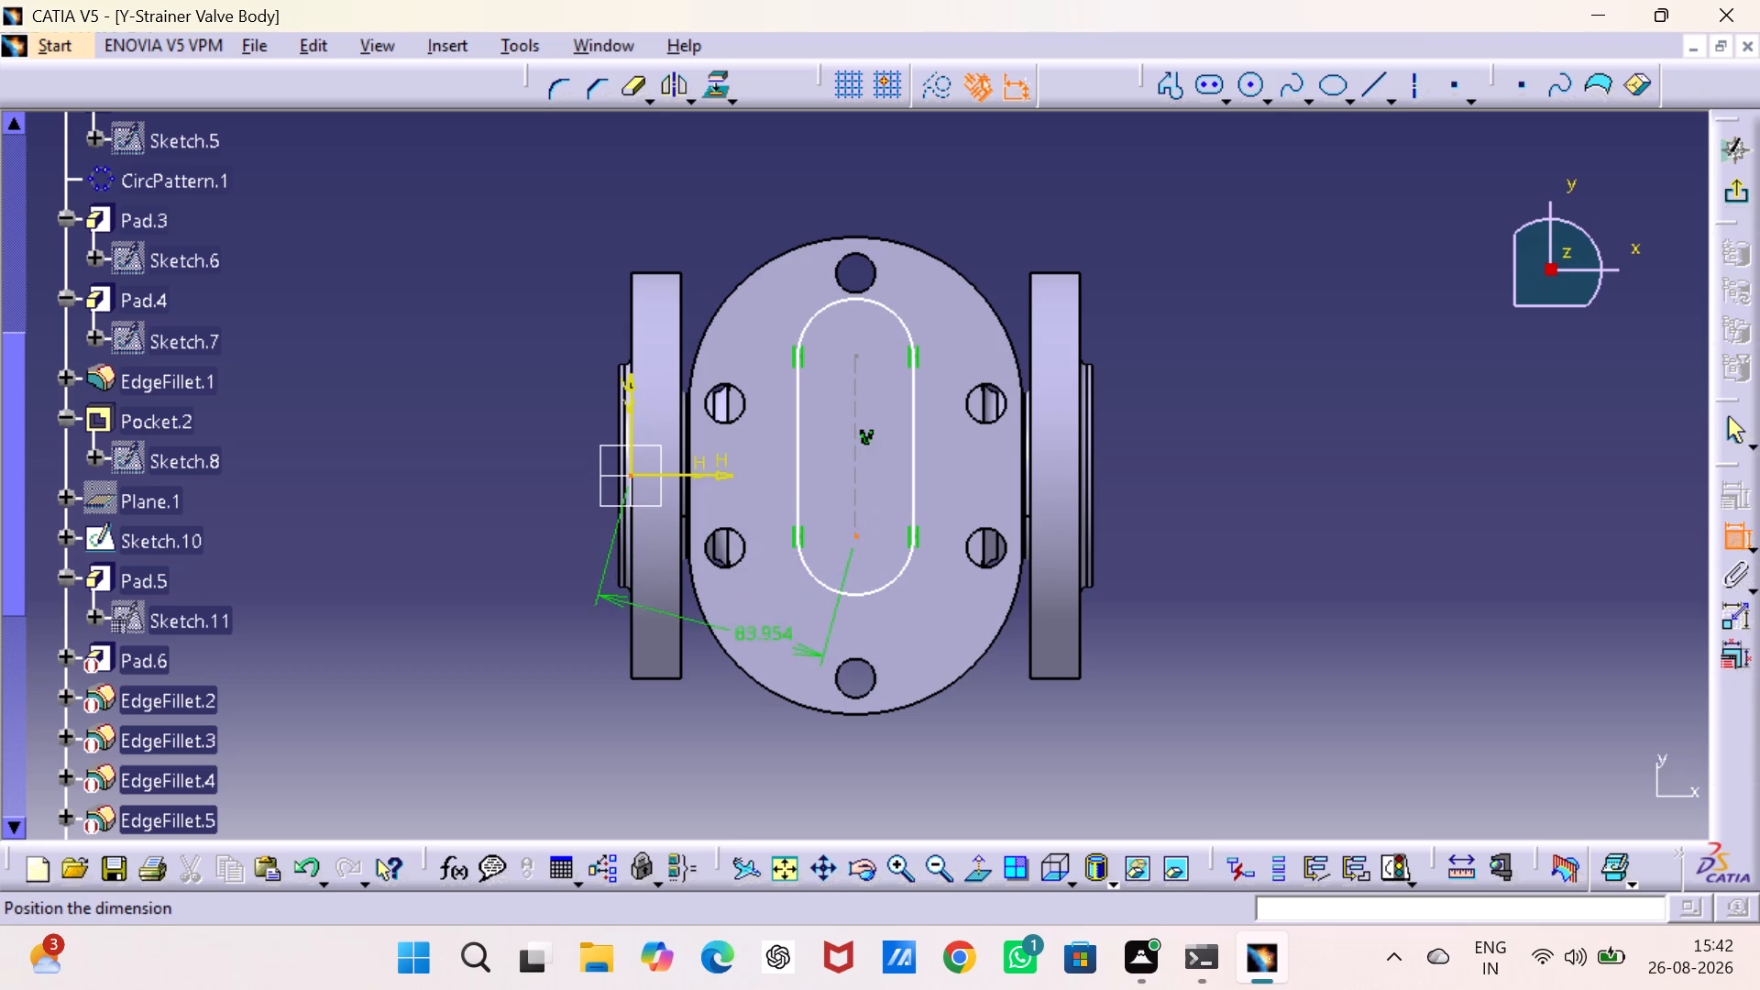
right_click(731, 585)
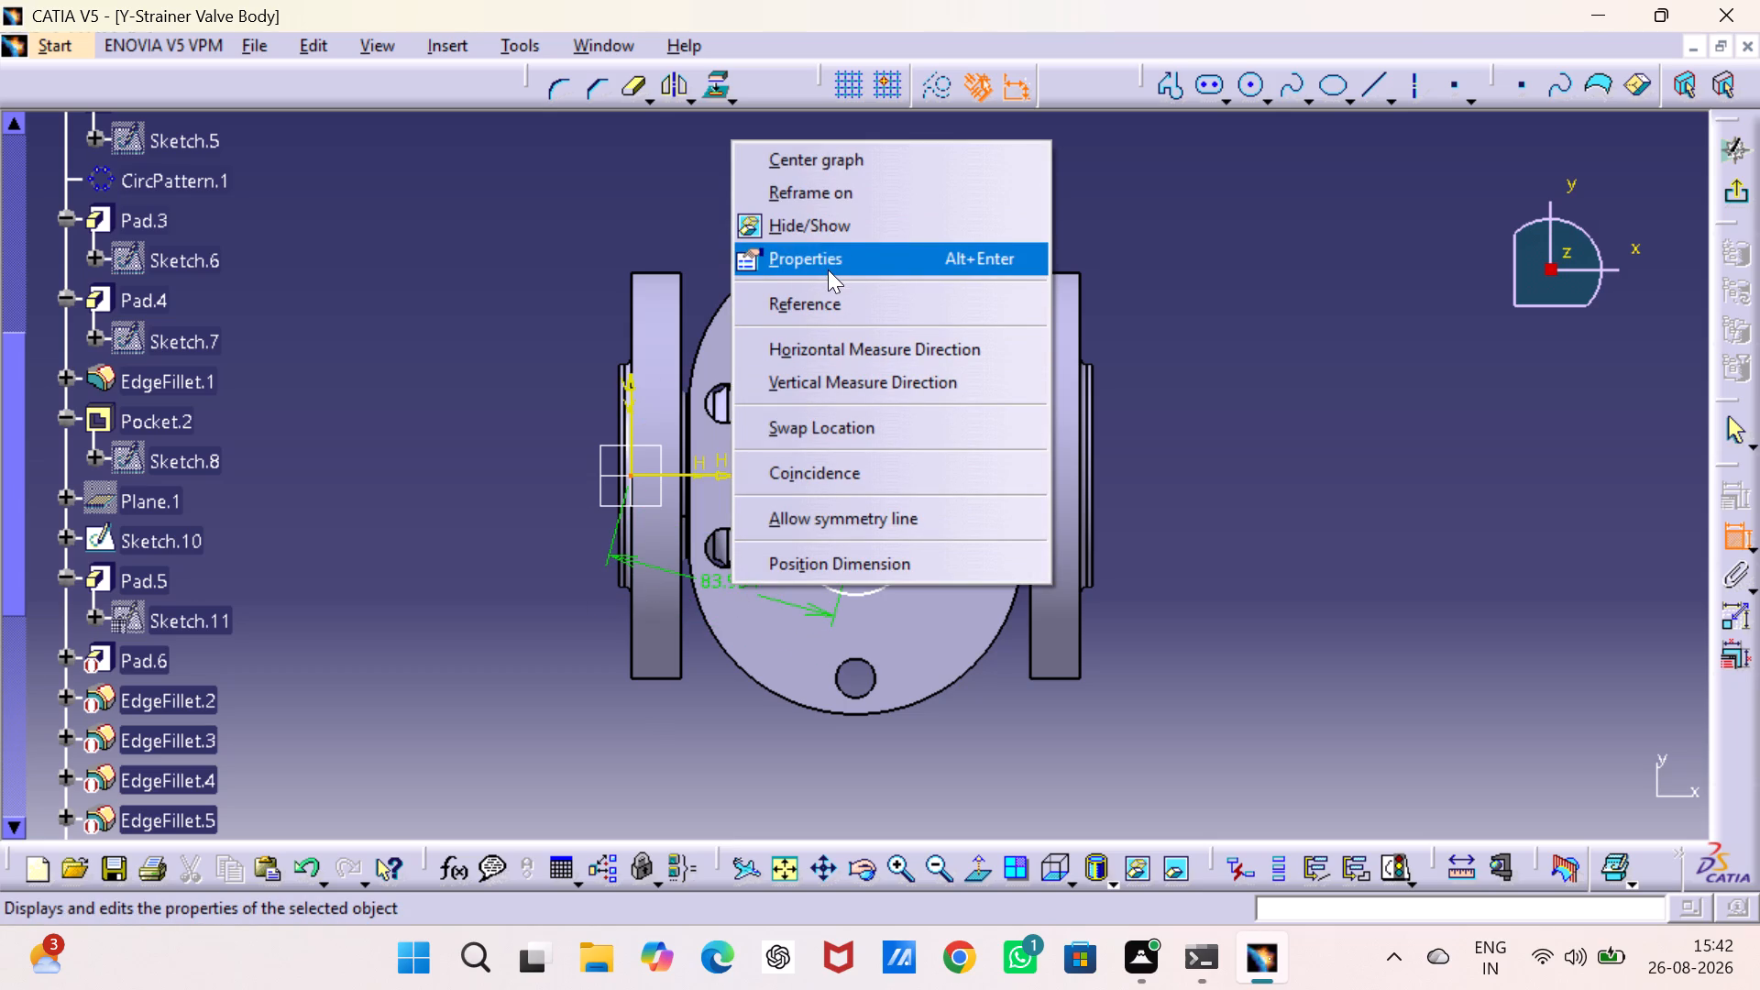
click(859, 350)
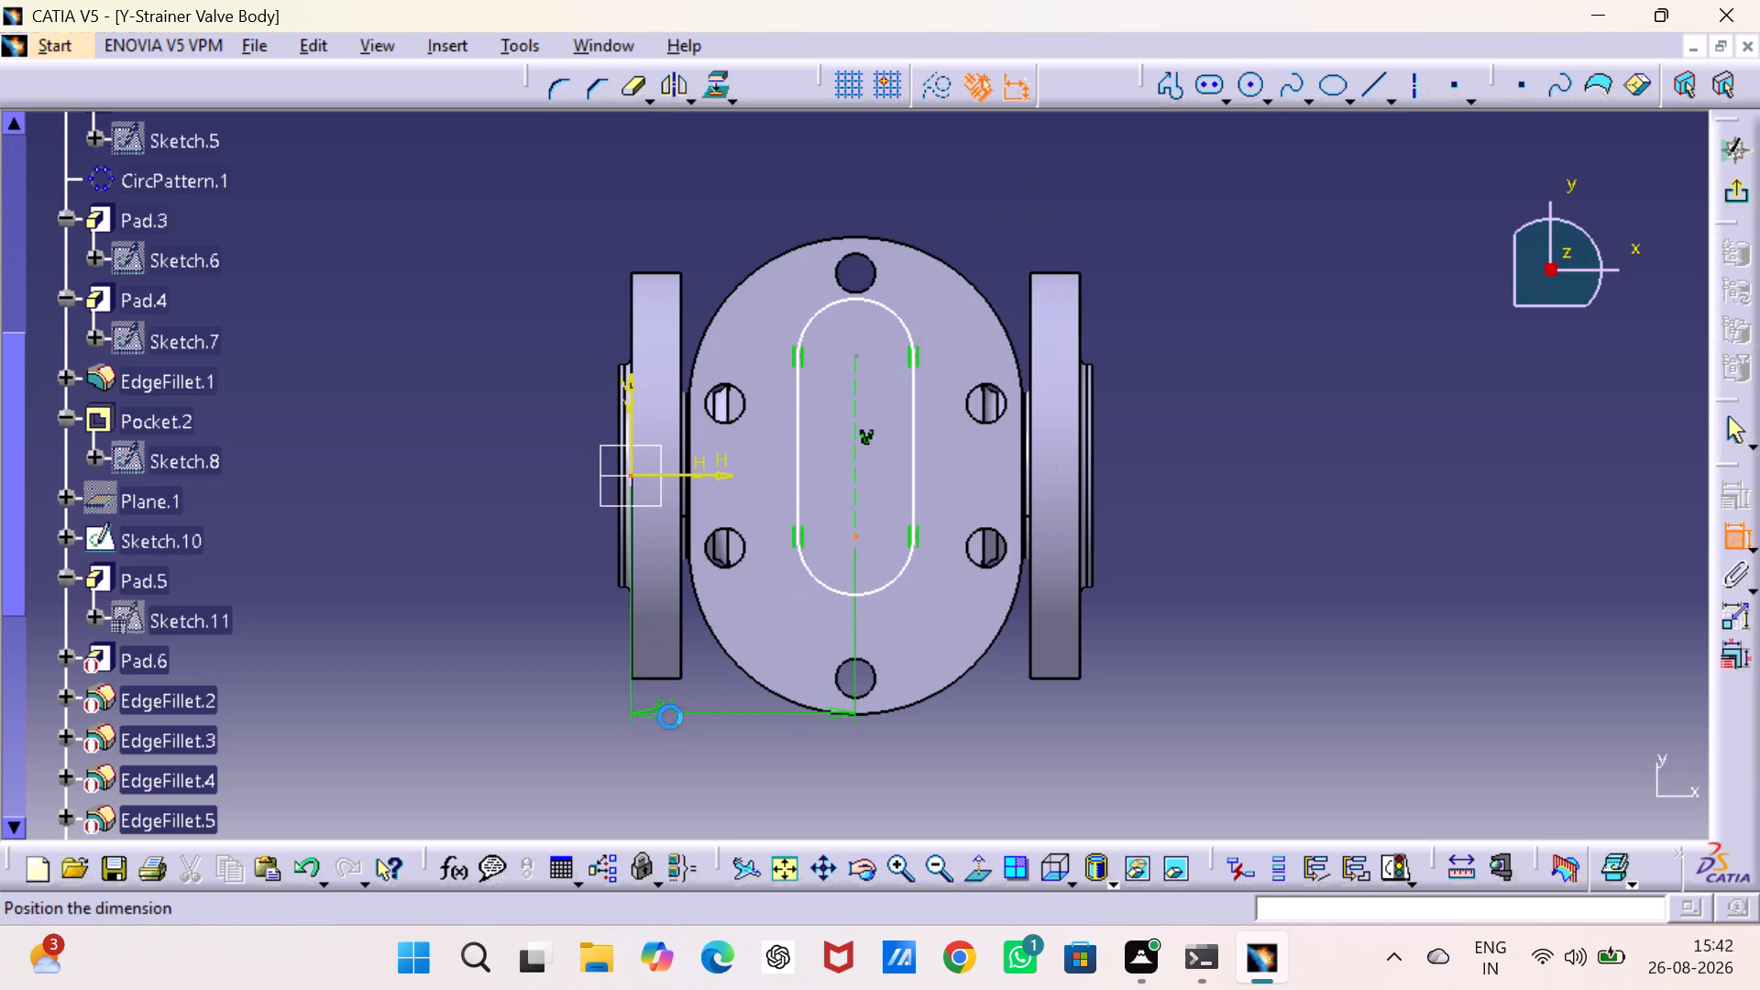
click(723, 720)
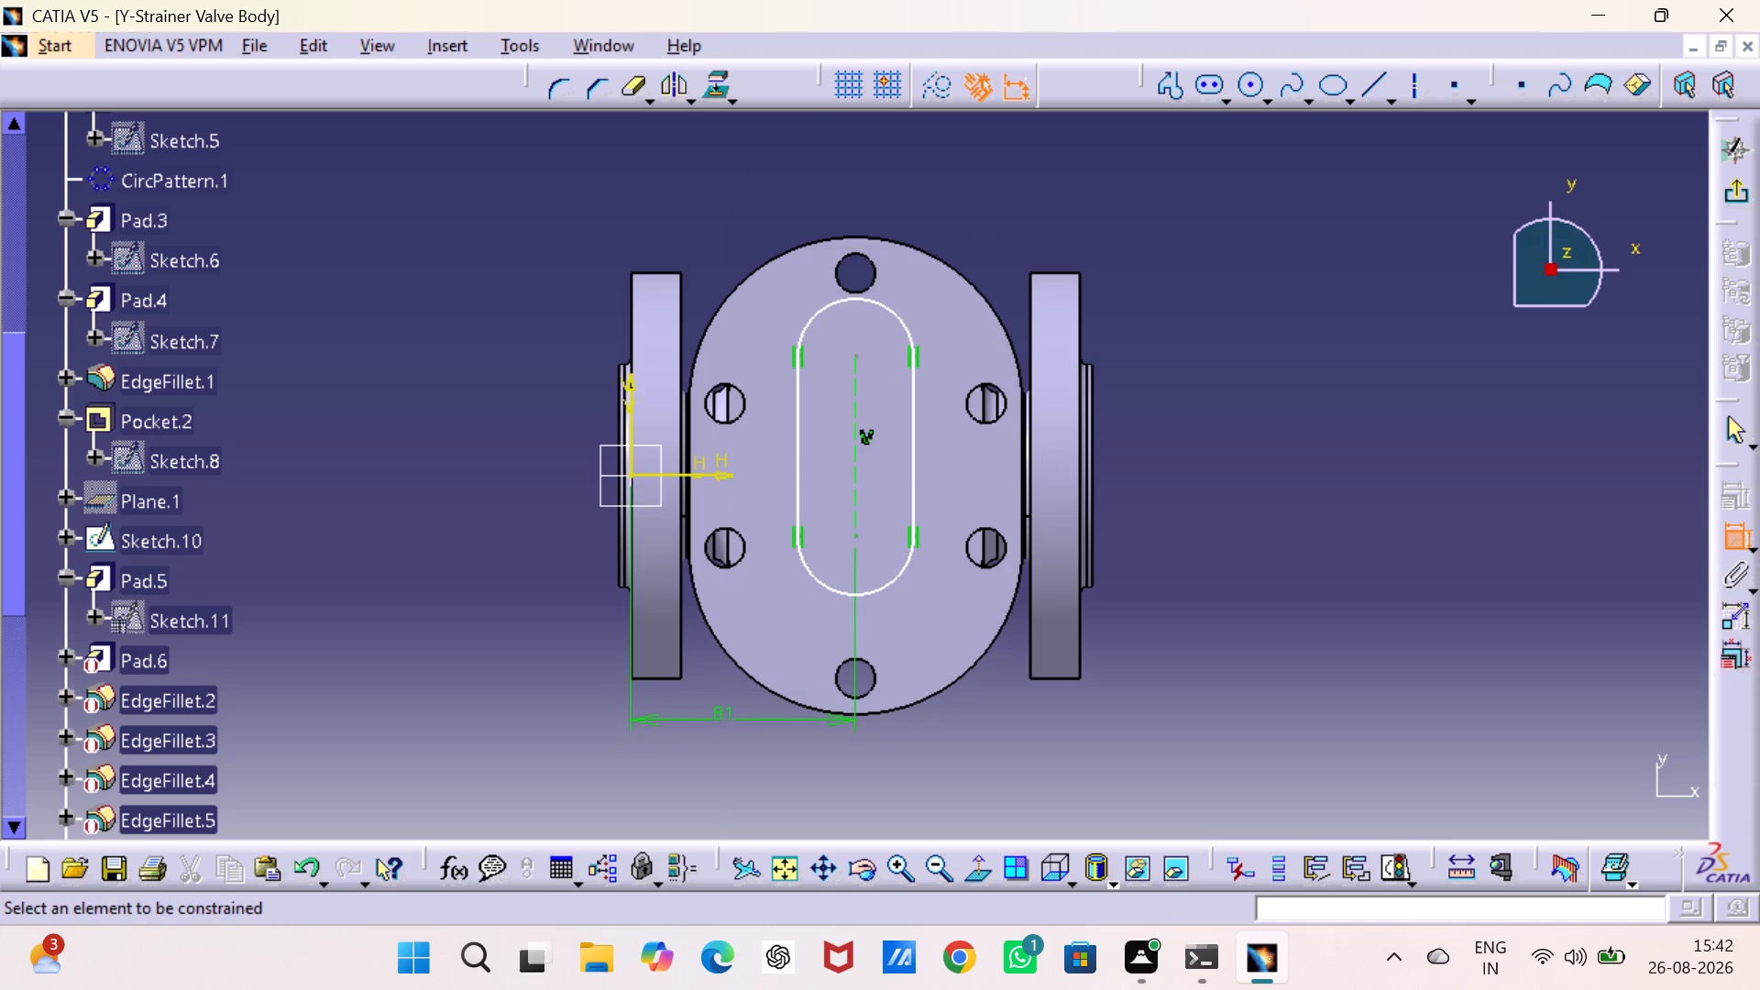
Dimension the elongated hole's centre line and set the centre-to-centre distance to 36 mm.
click(857, 473)
click(1134, 447)
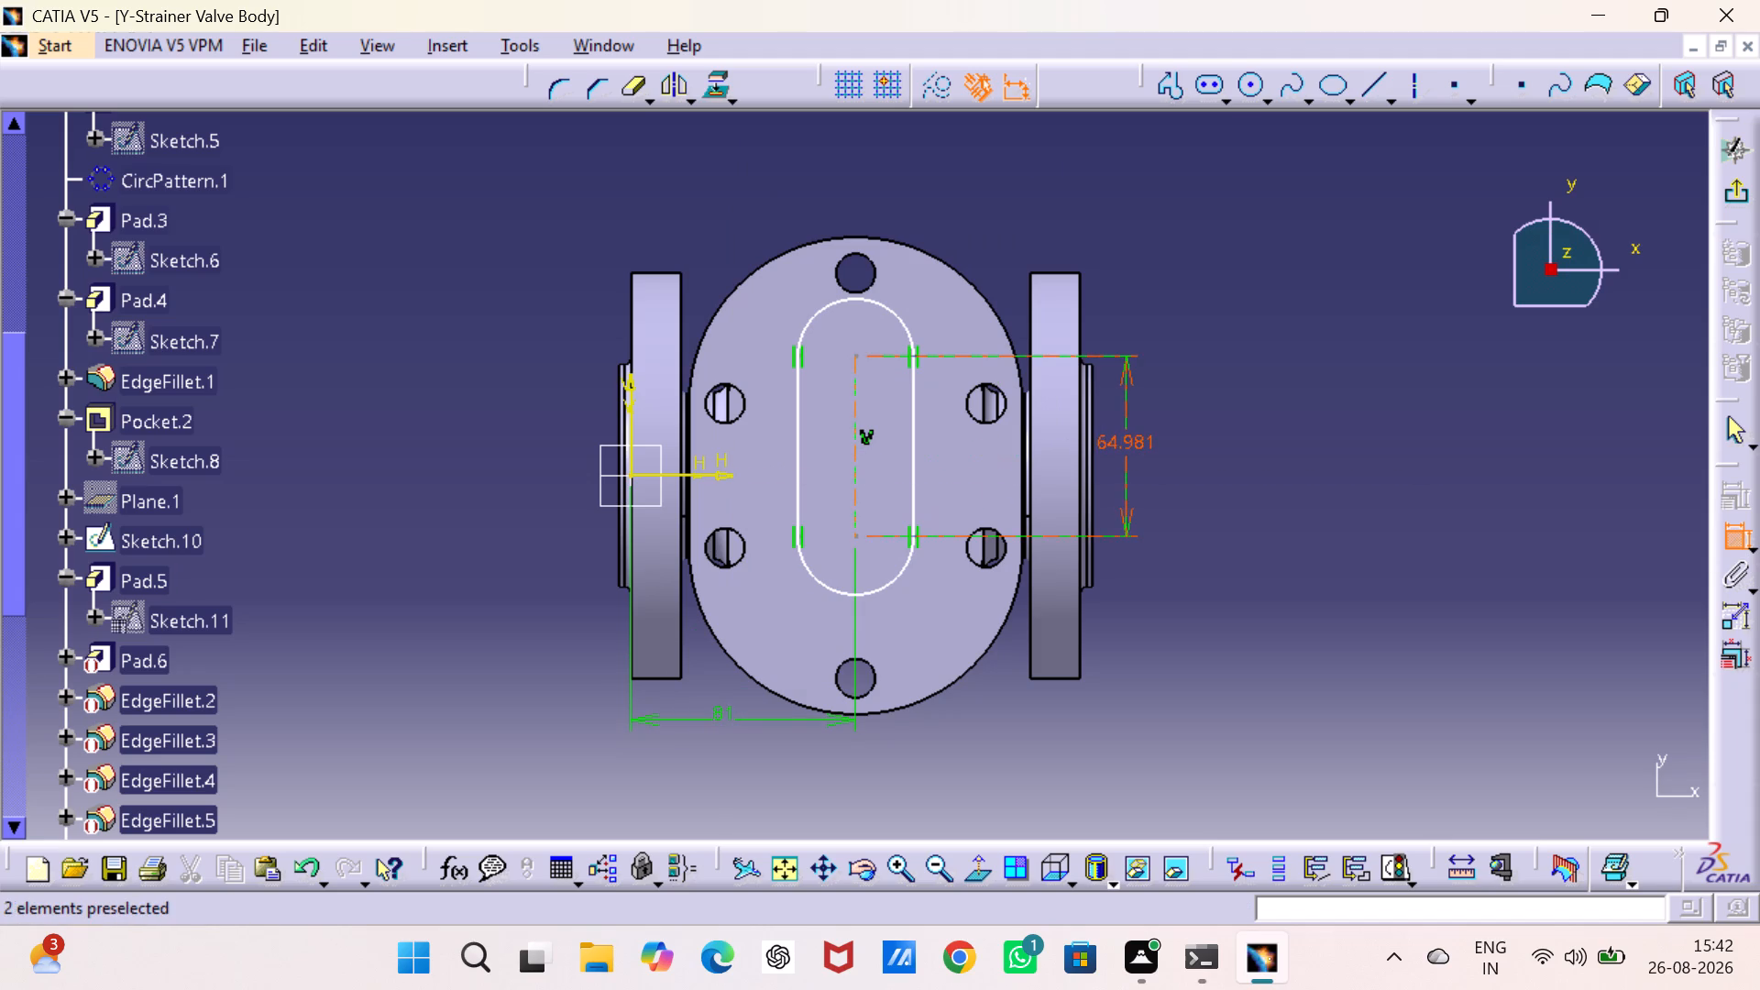
double_click(1138, 435)
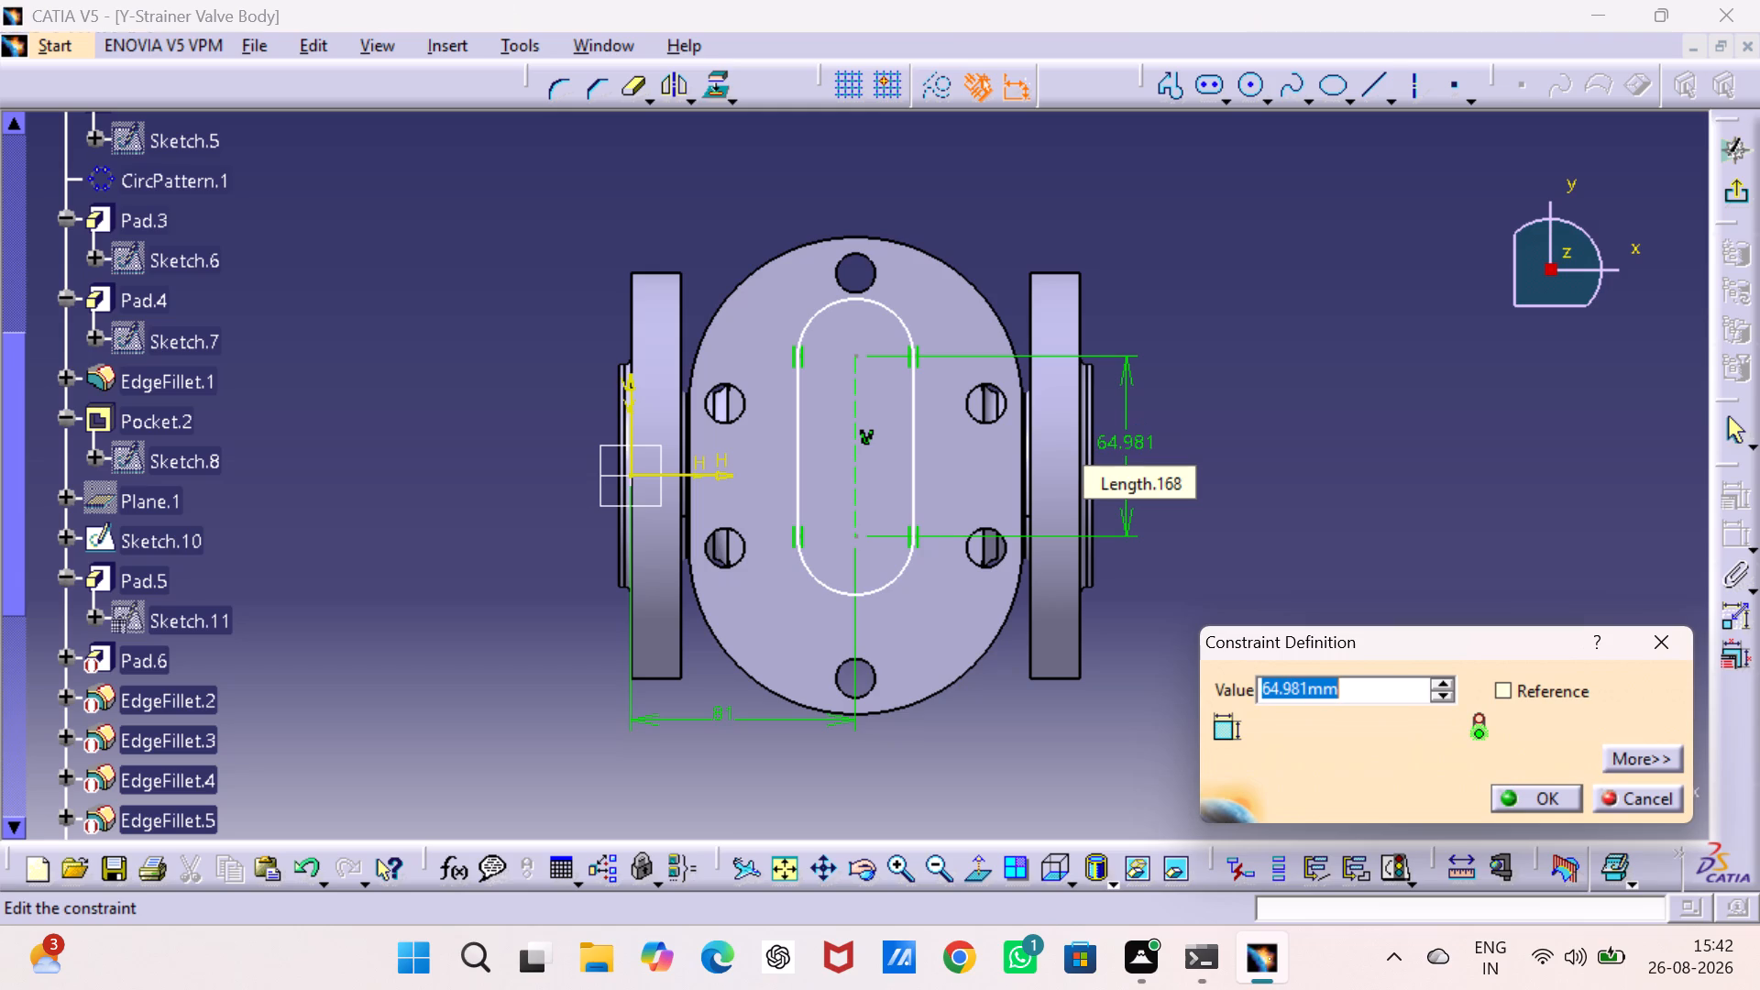
key(3)
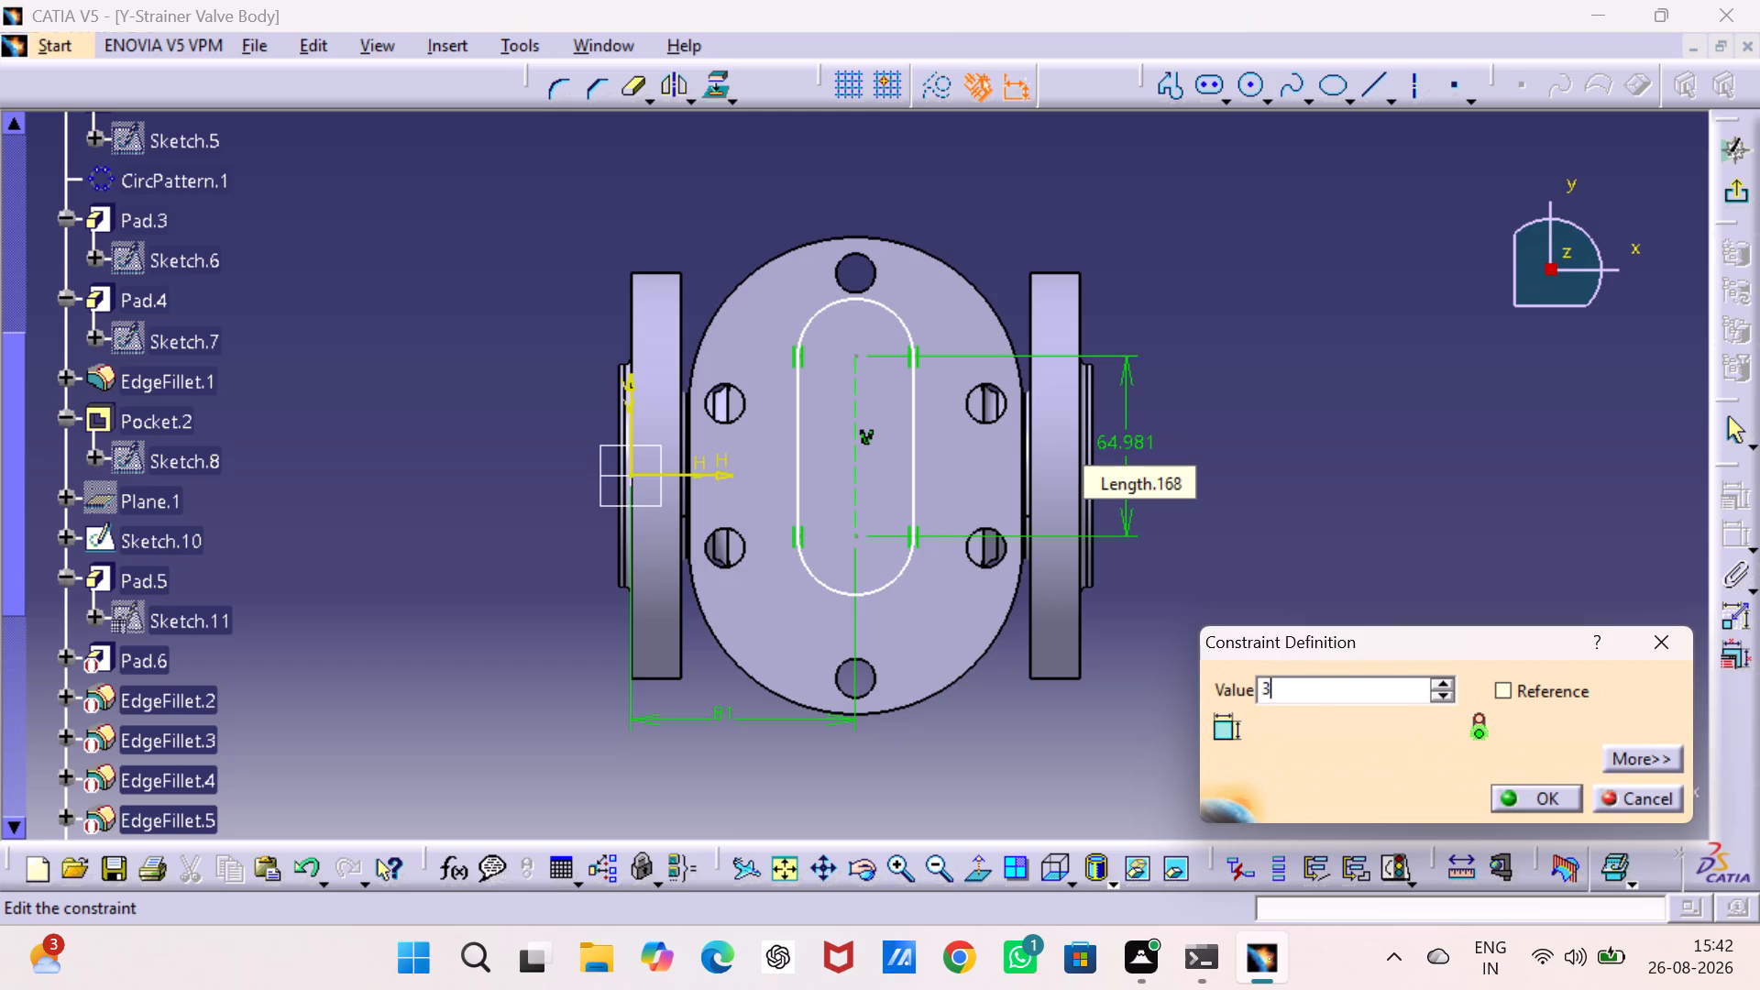
key(6)
key(Return)
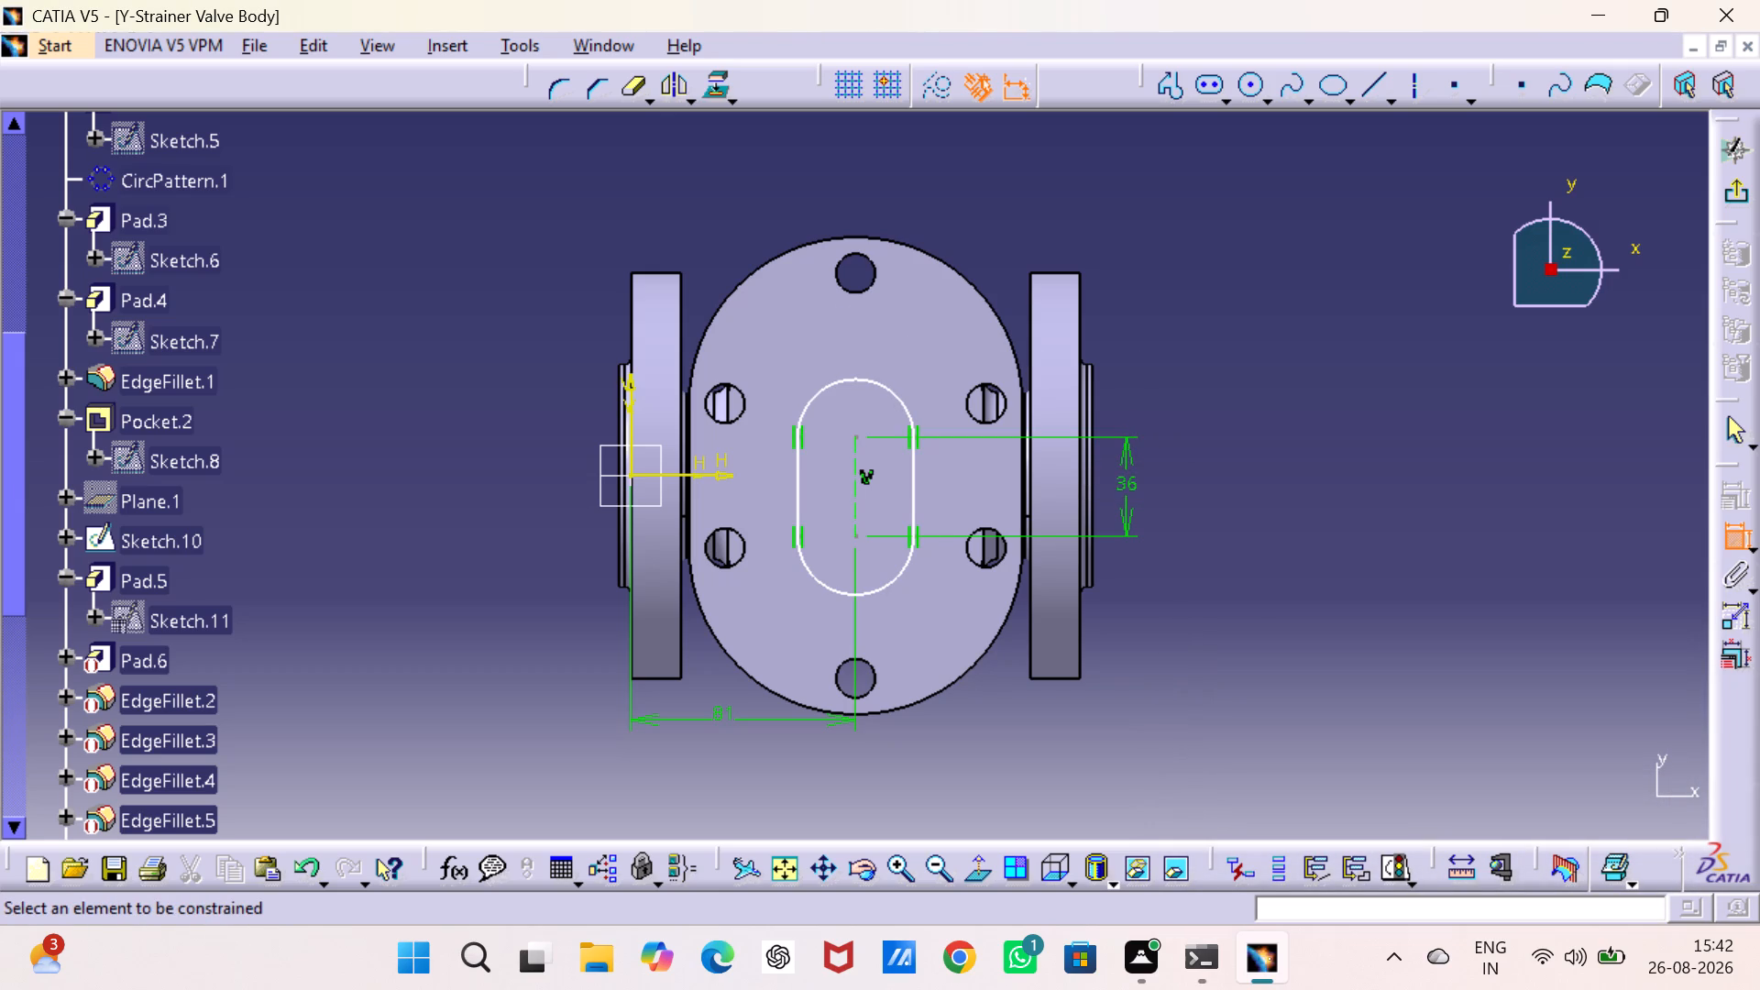
Constrain the elongated hole's two arc centres to be symmetric about the sketch's horizontal axis.
key(Escape)
key(Escape)
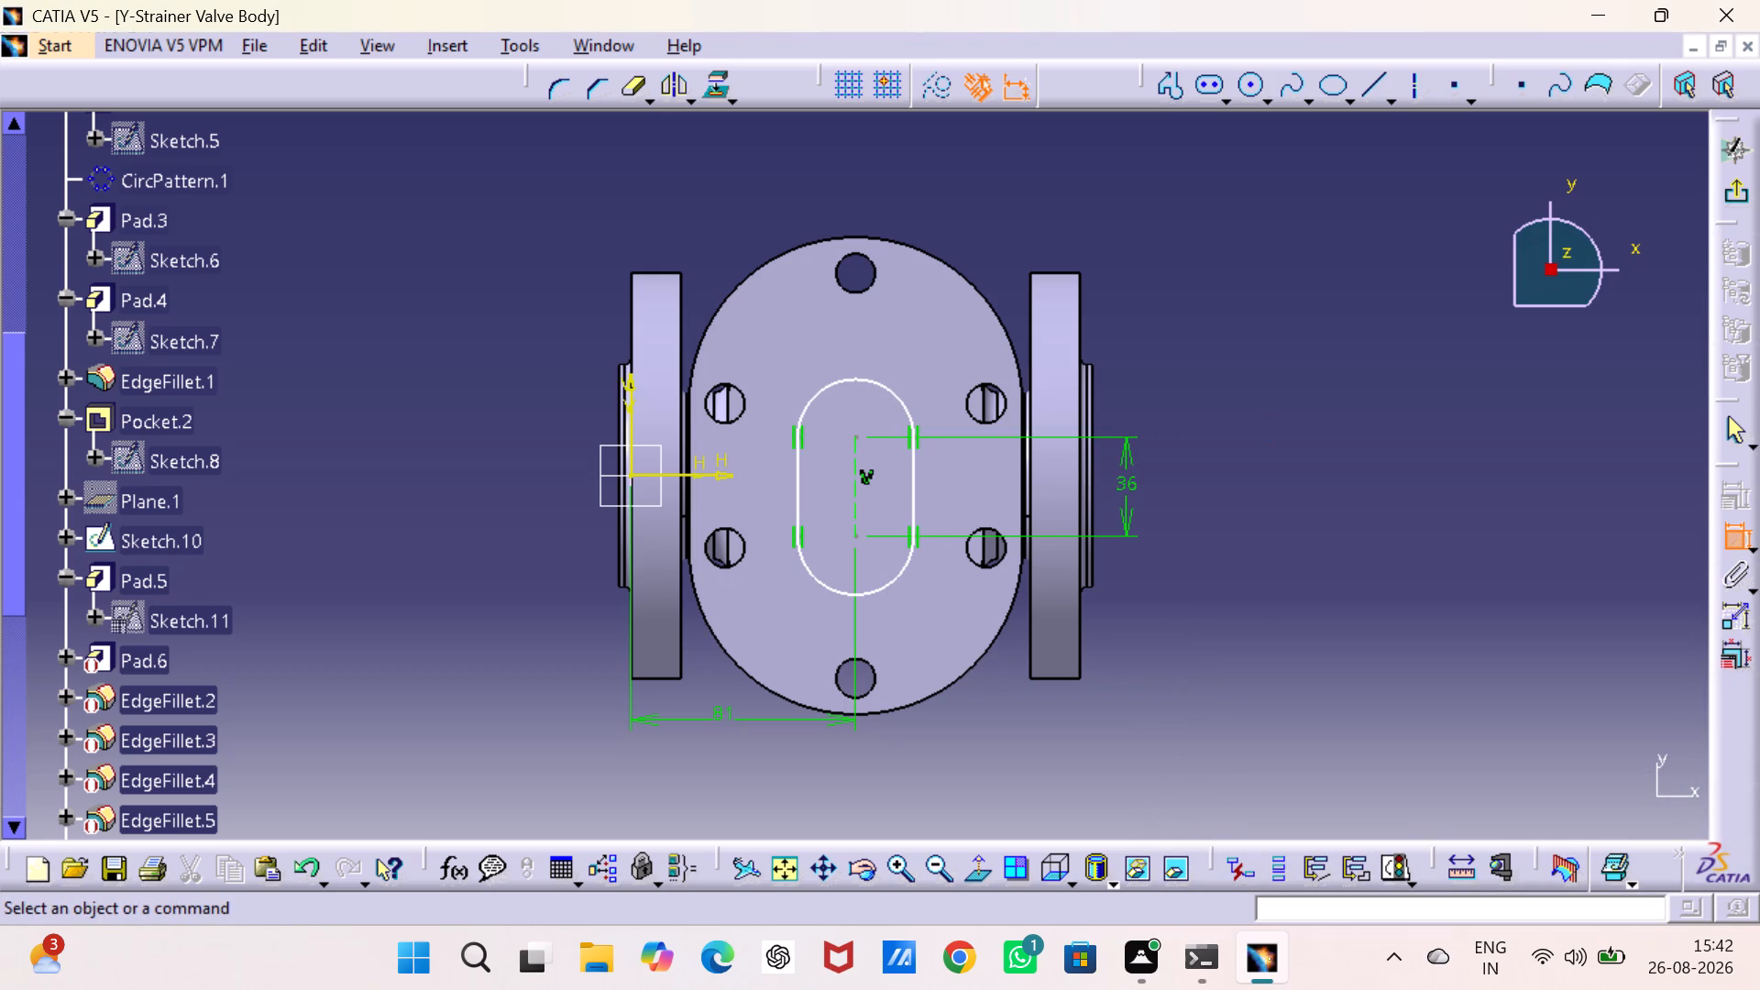
click(856, 538)
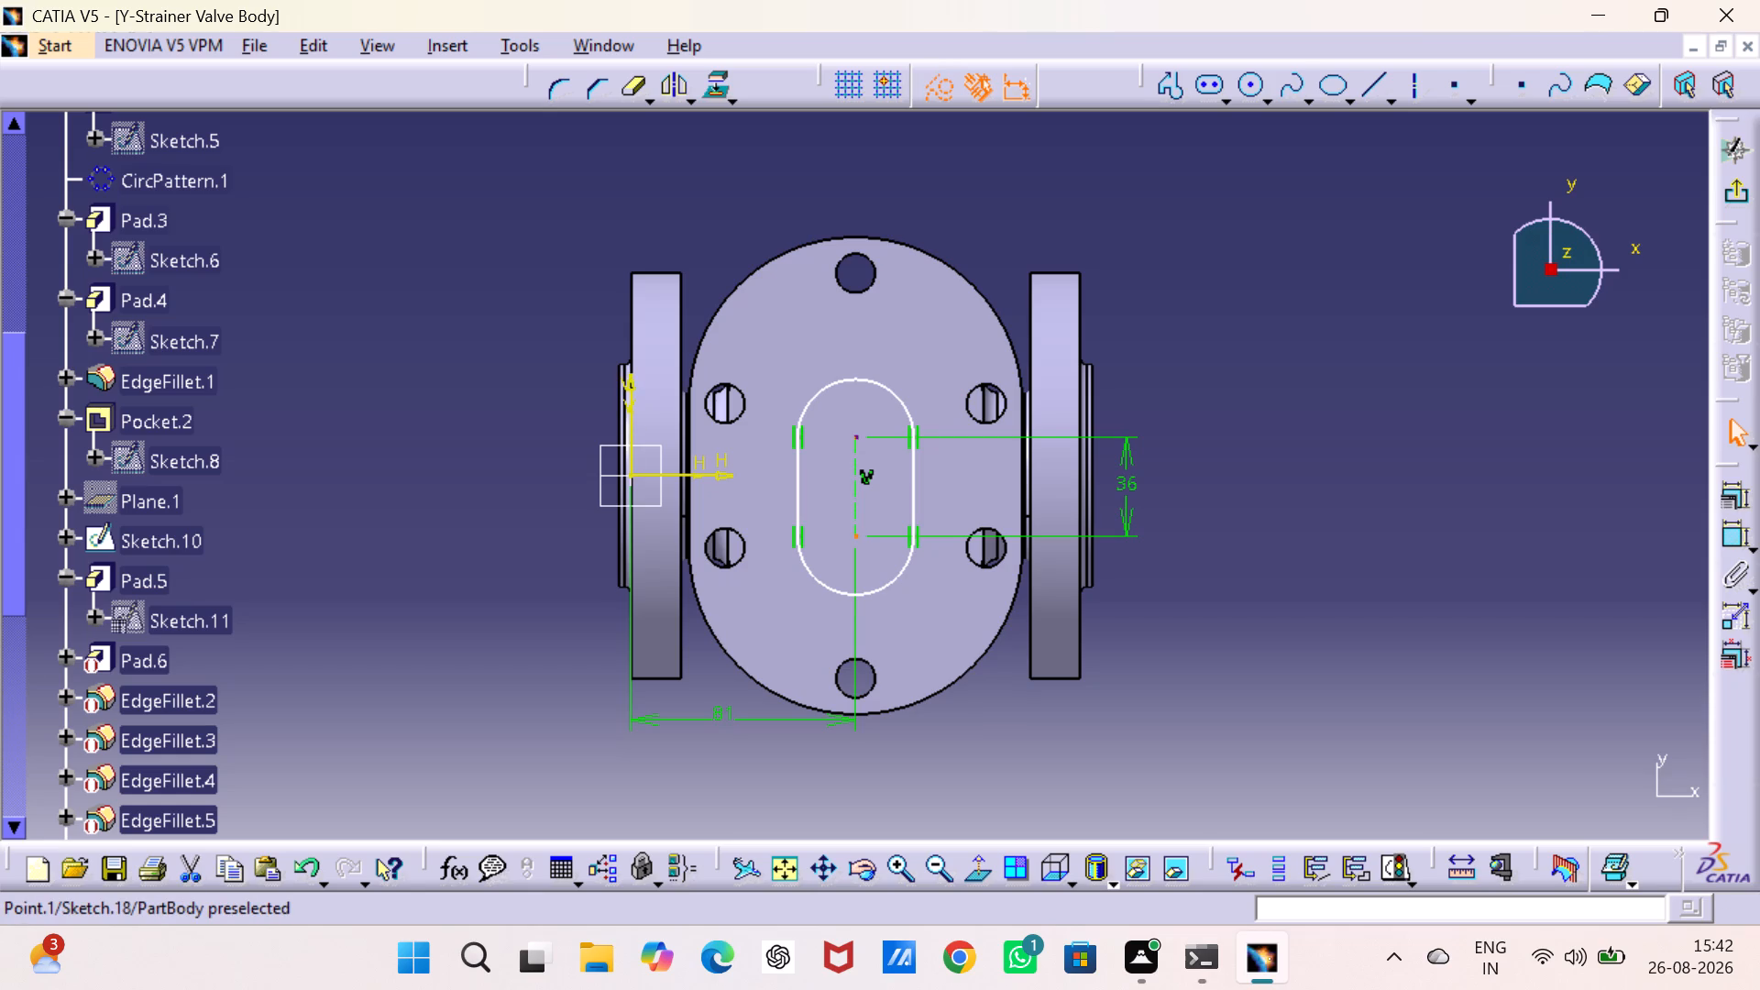
ctrl+click(856, 438)
ctrl+click(662, 477)
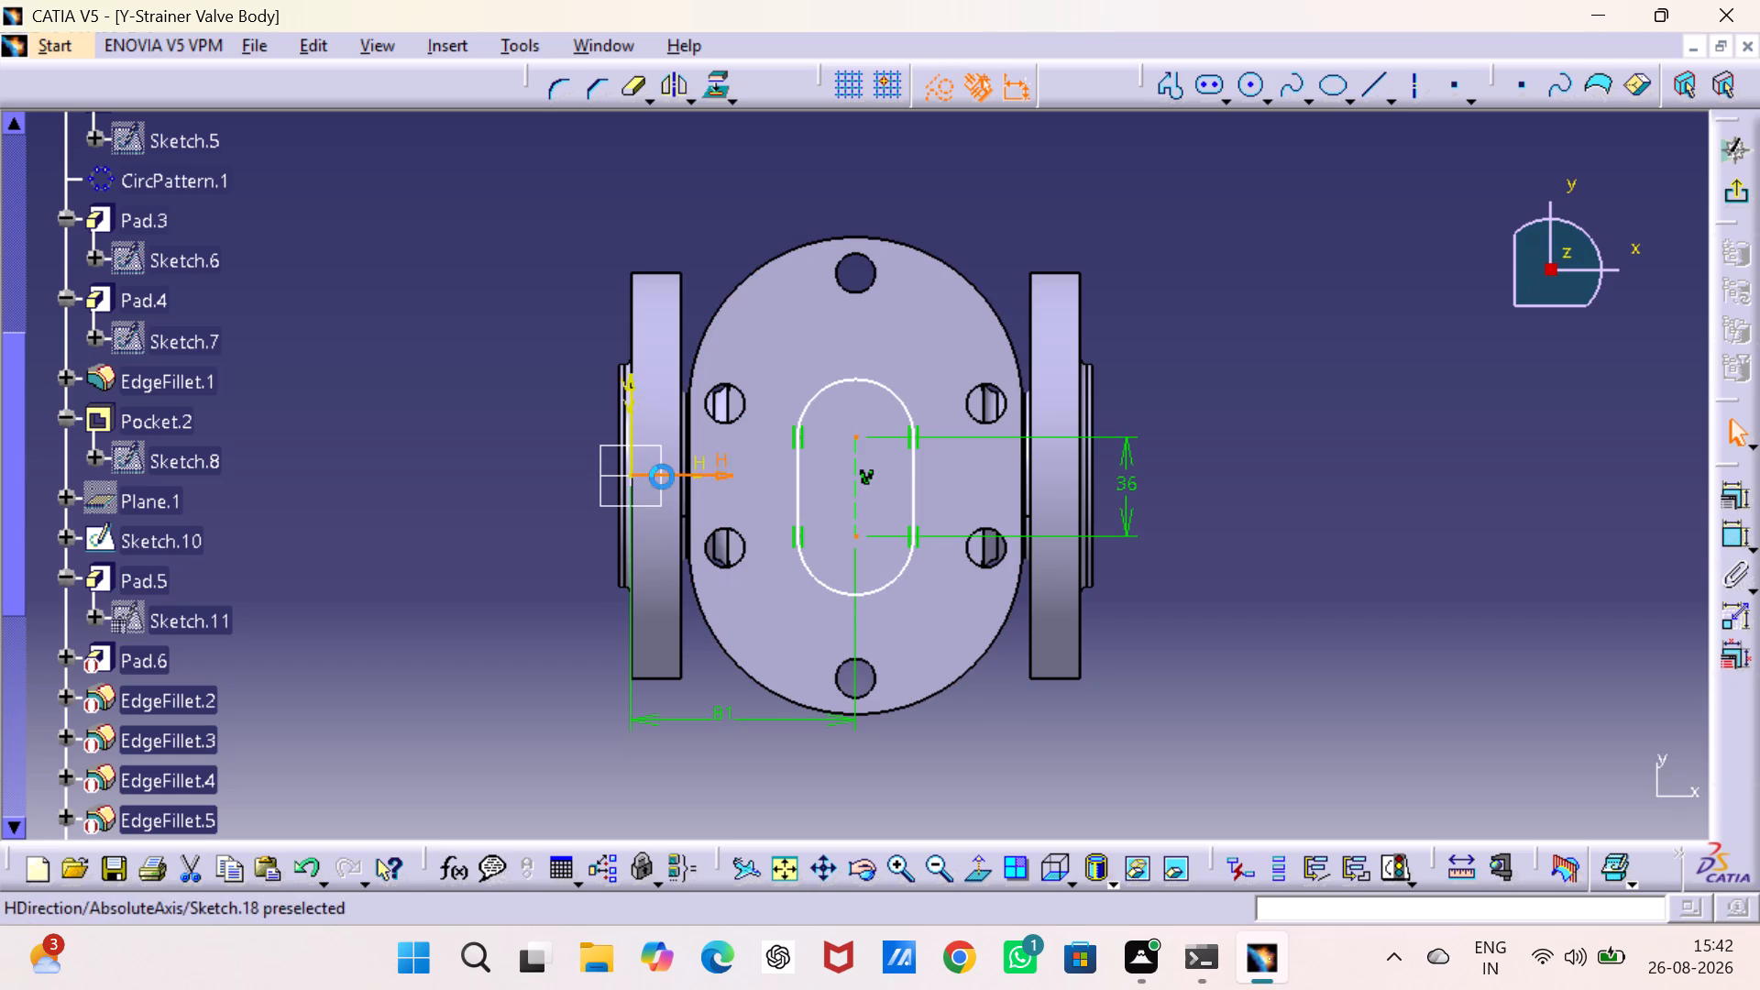
click(1728, 489)
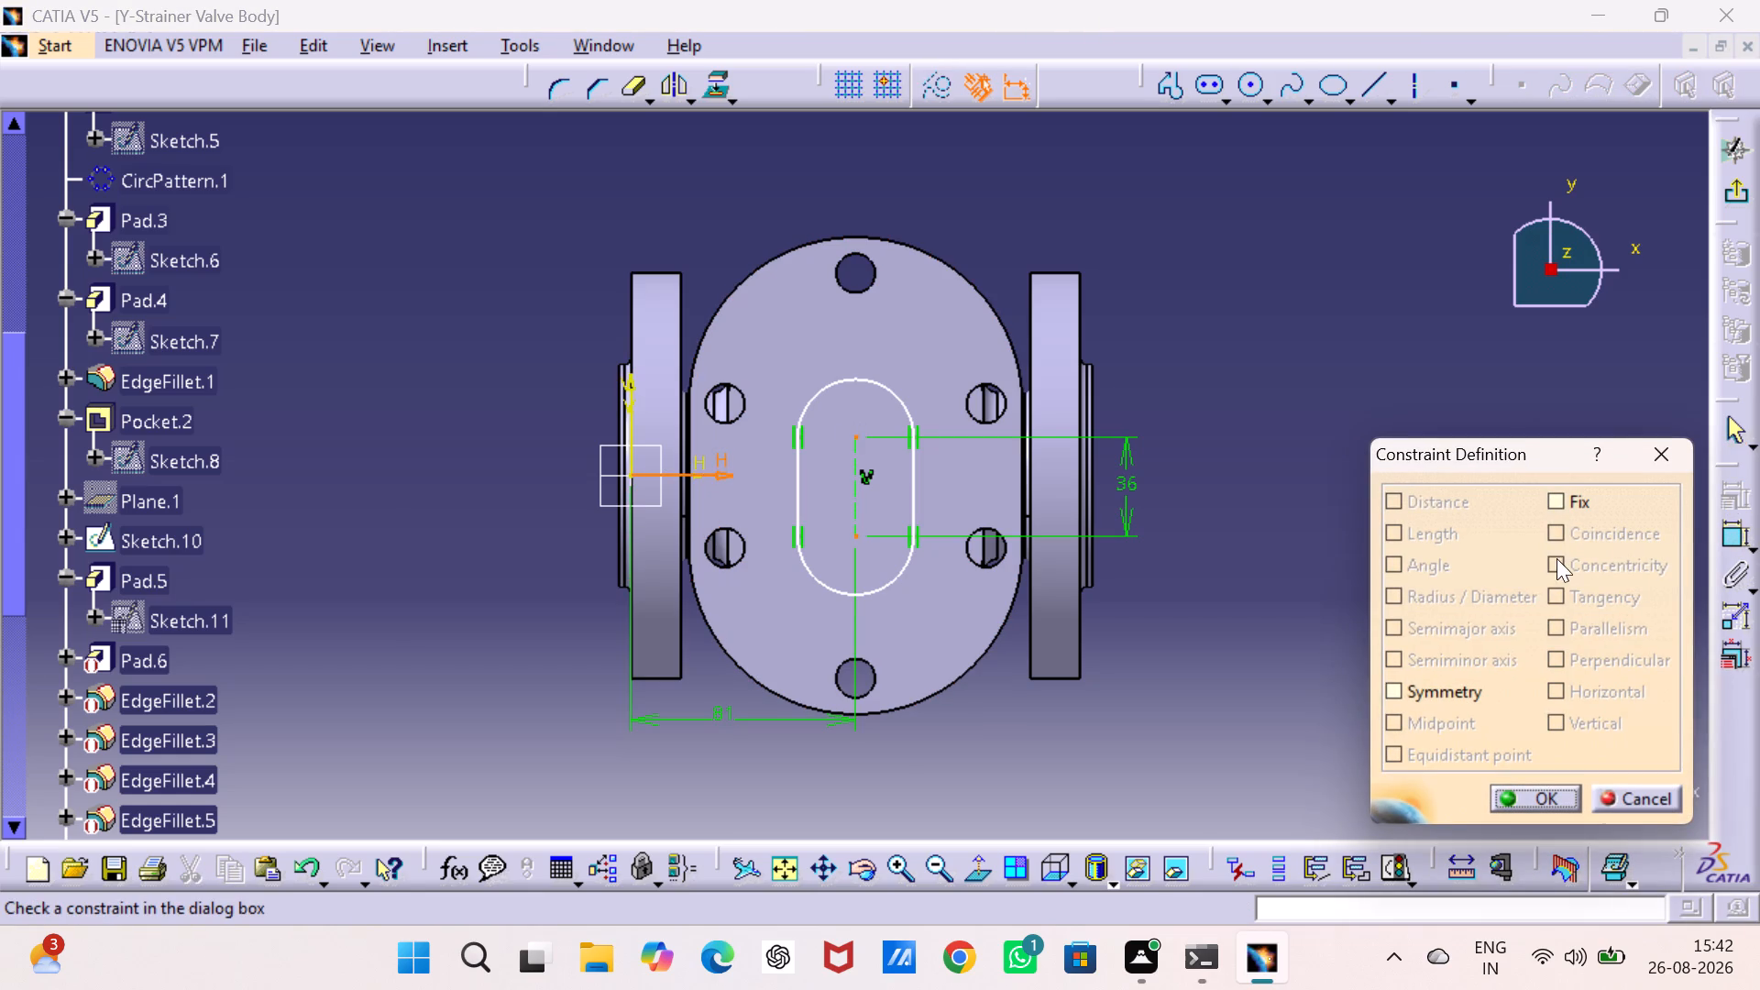
click(1391, 687)
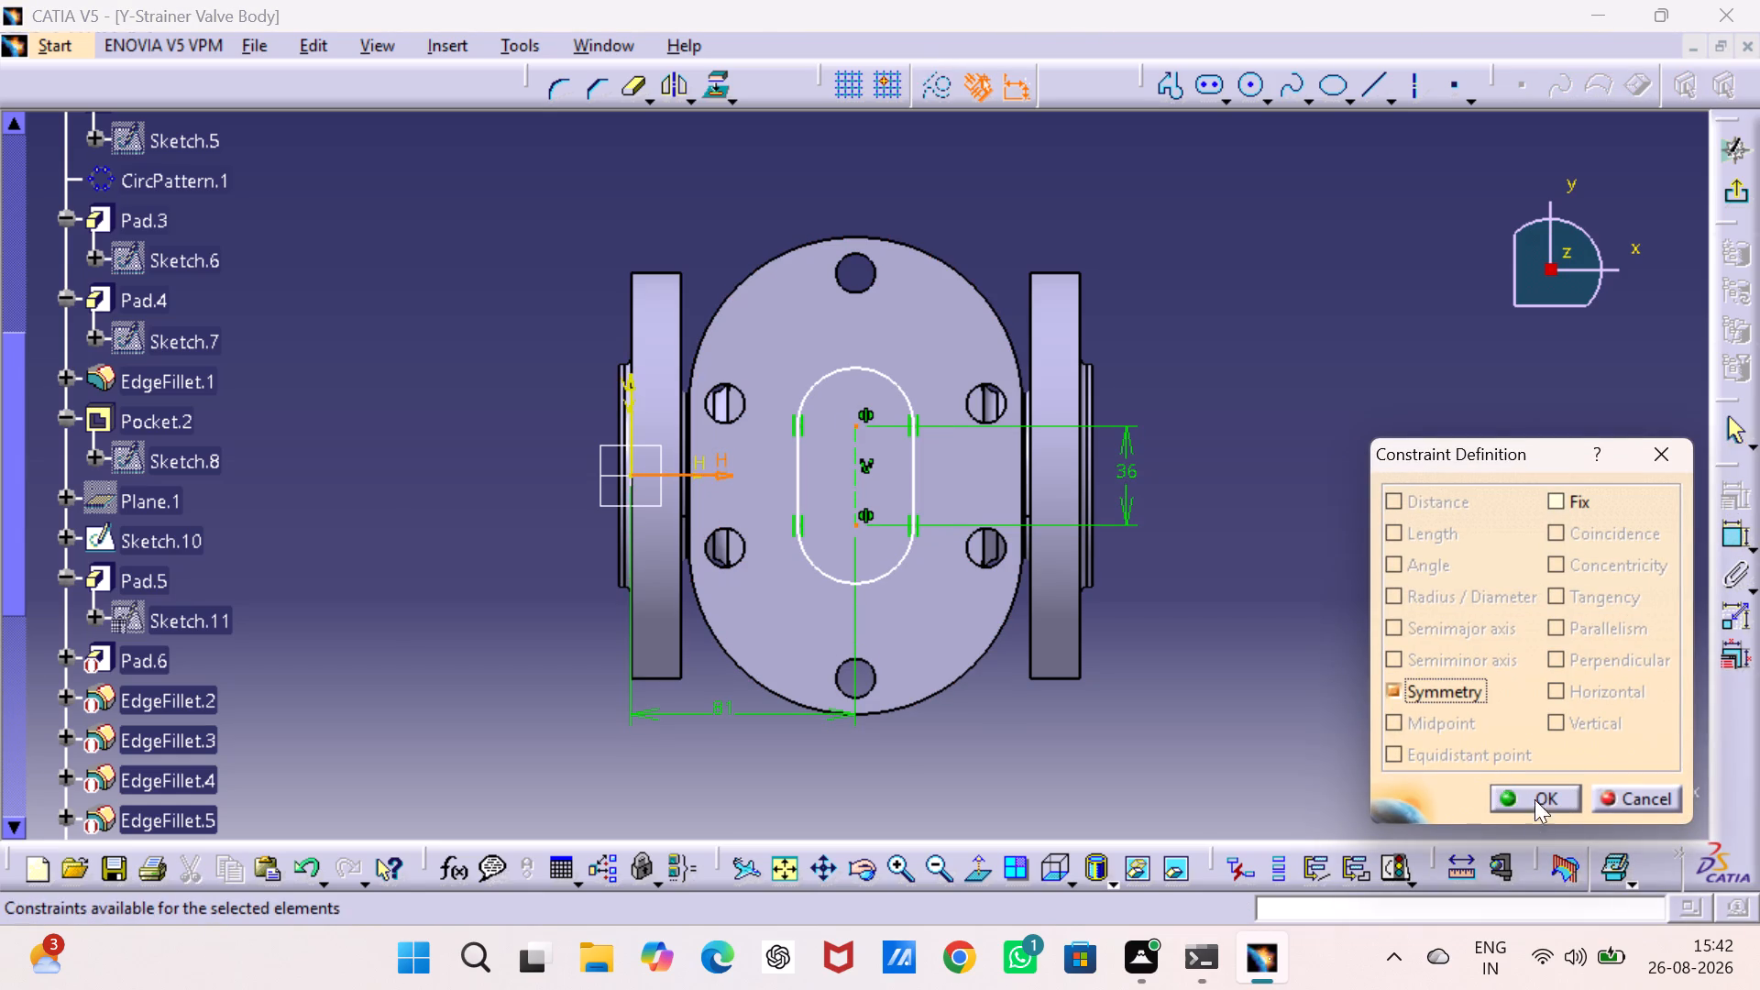
click(1537, 791)
click(1441, 633)
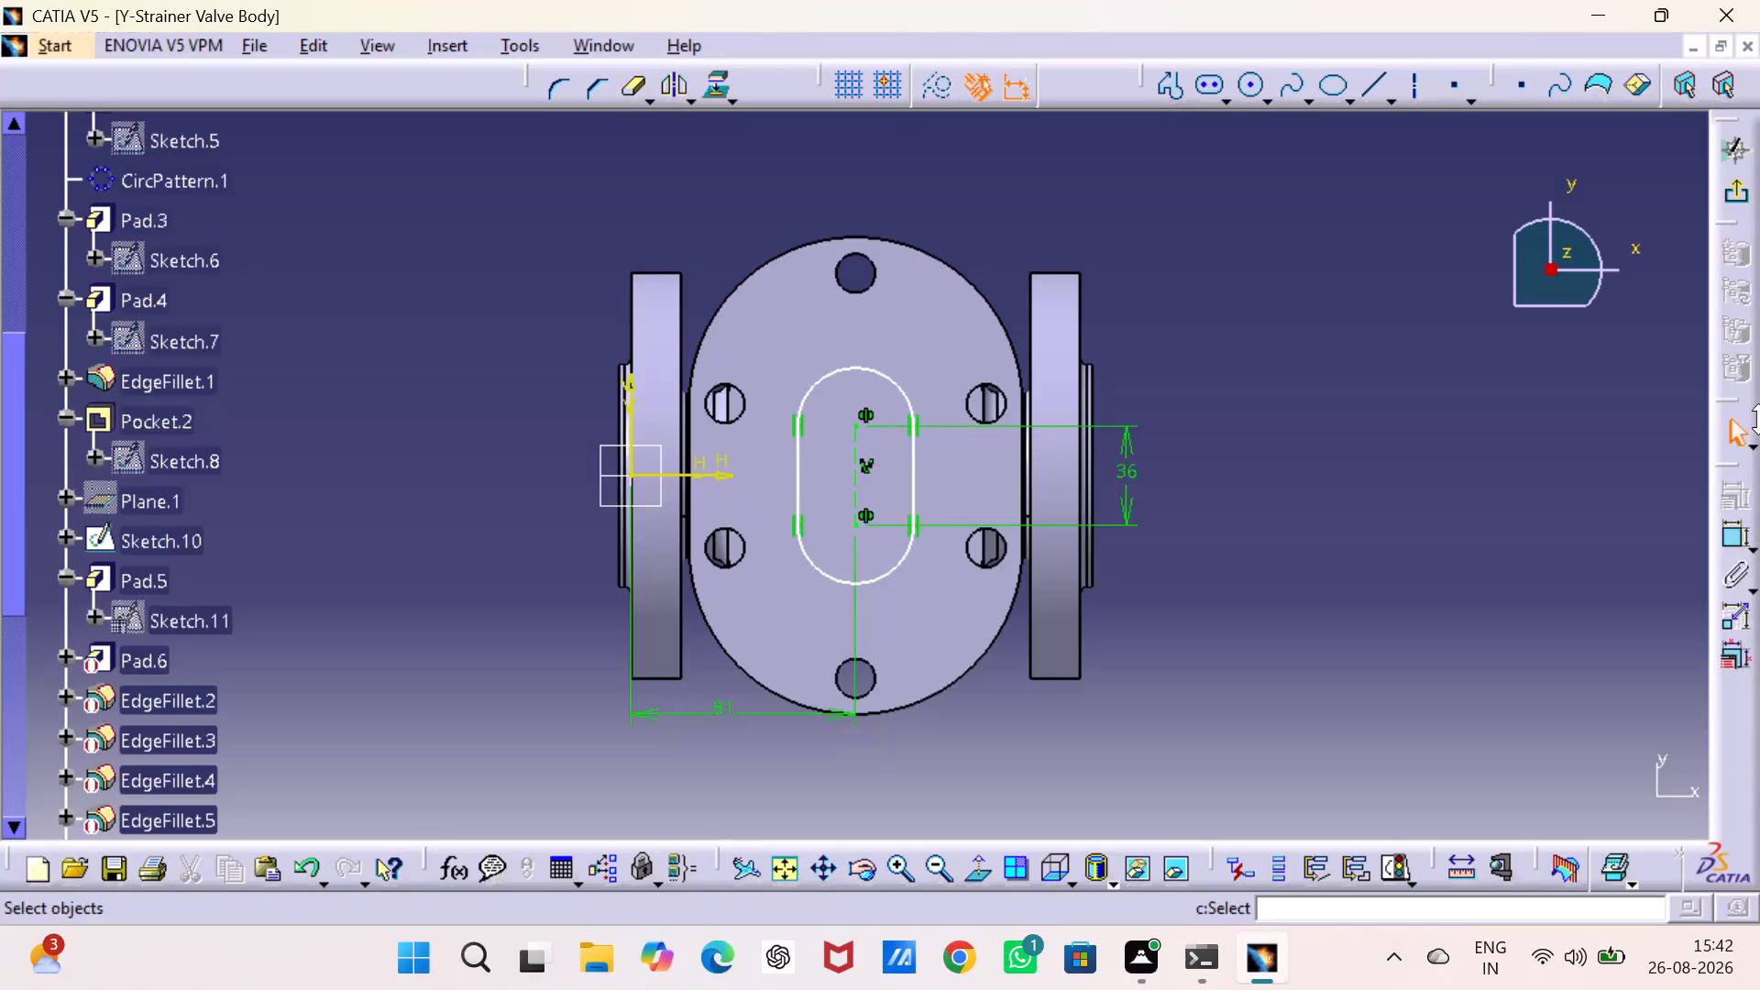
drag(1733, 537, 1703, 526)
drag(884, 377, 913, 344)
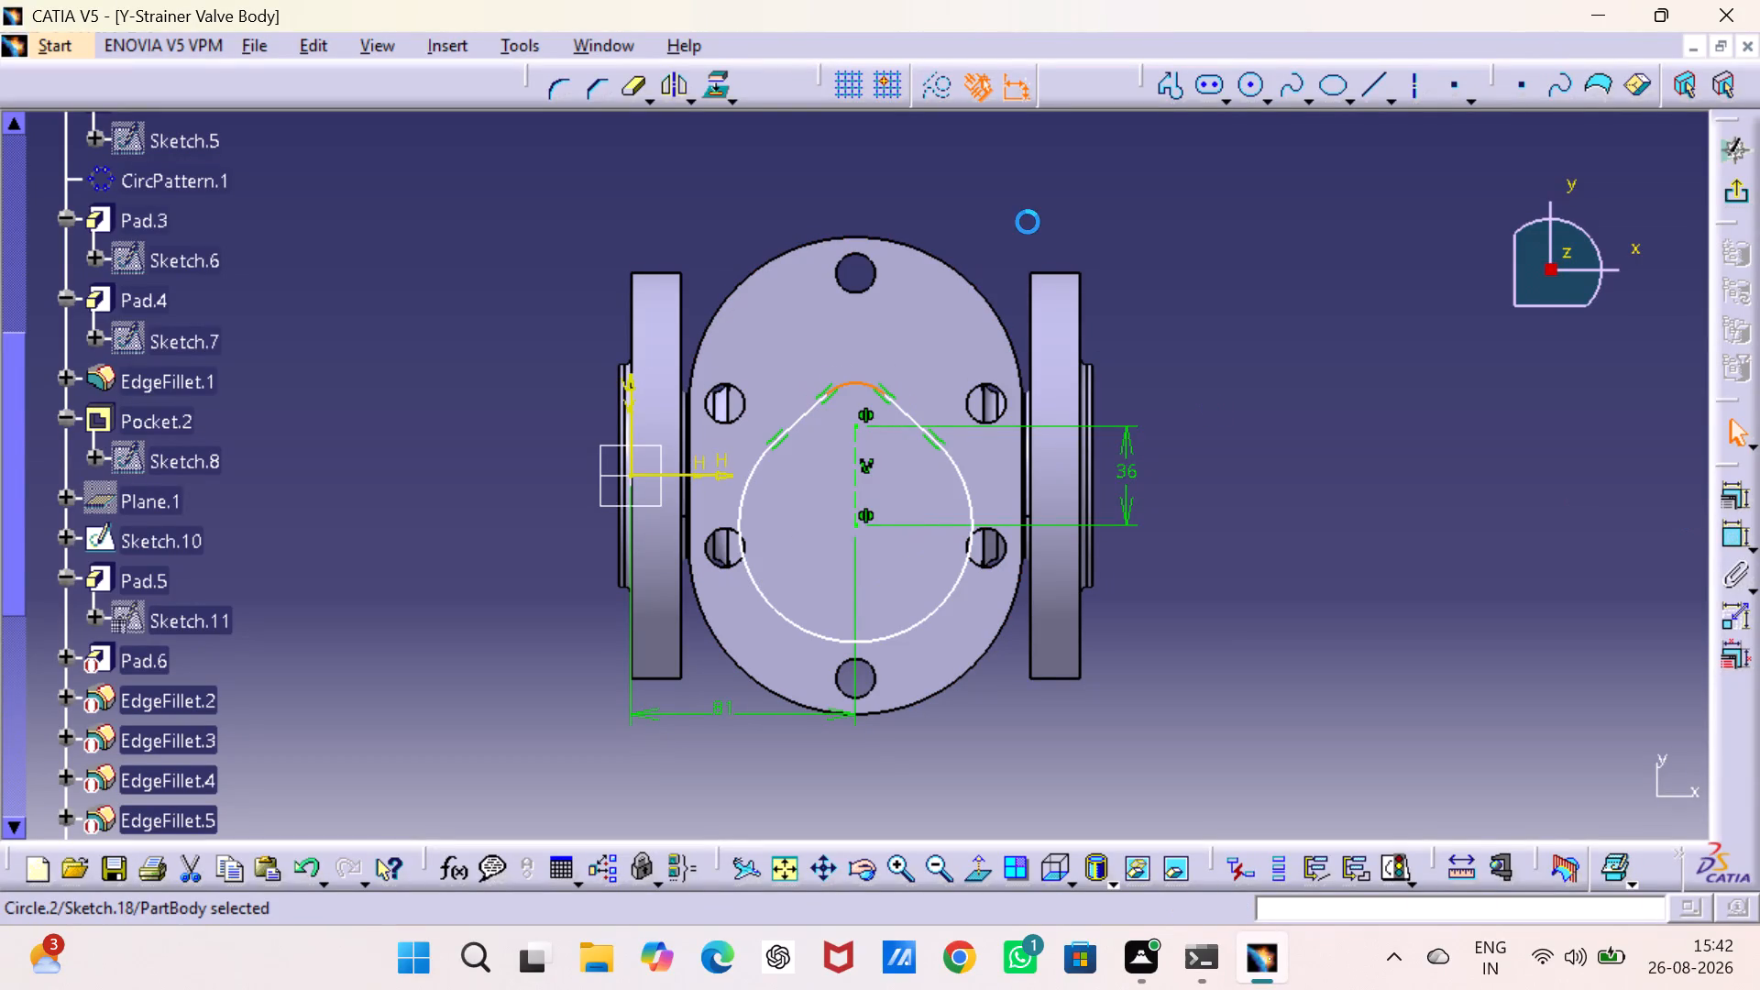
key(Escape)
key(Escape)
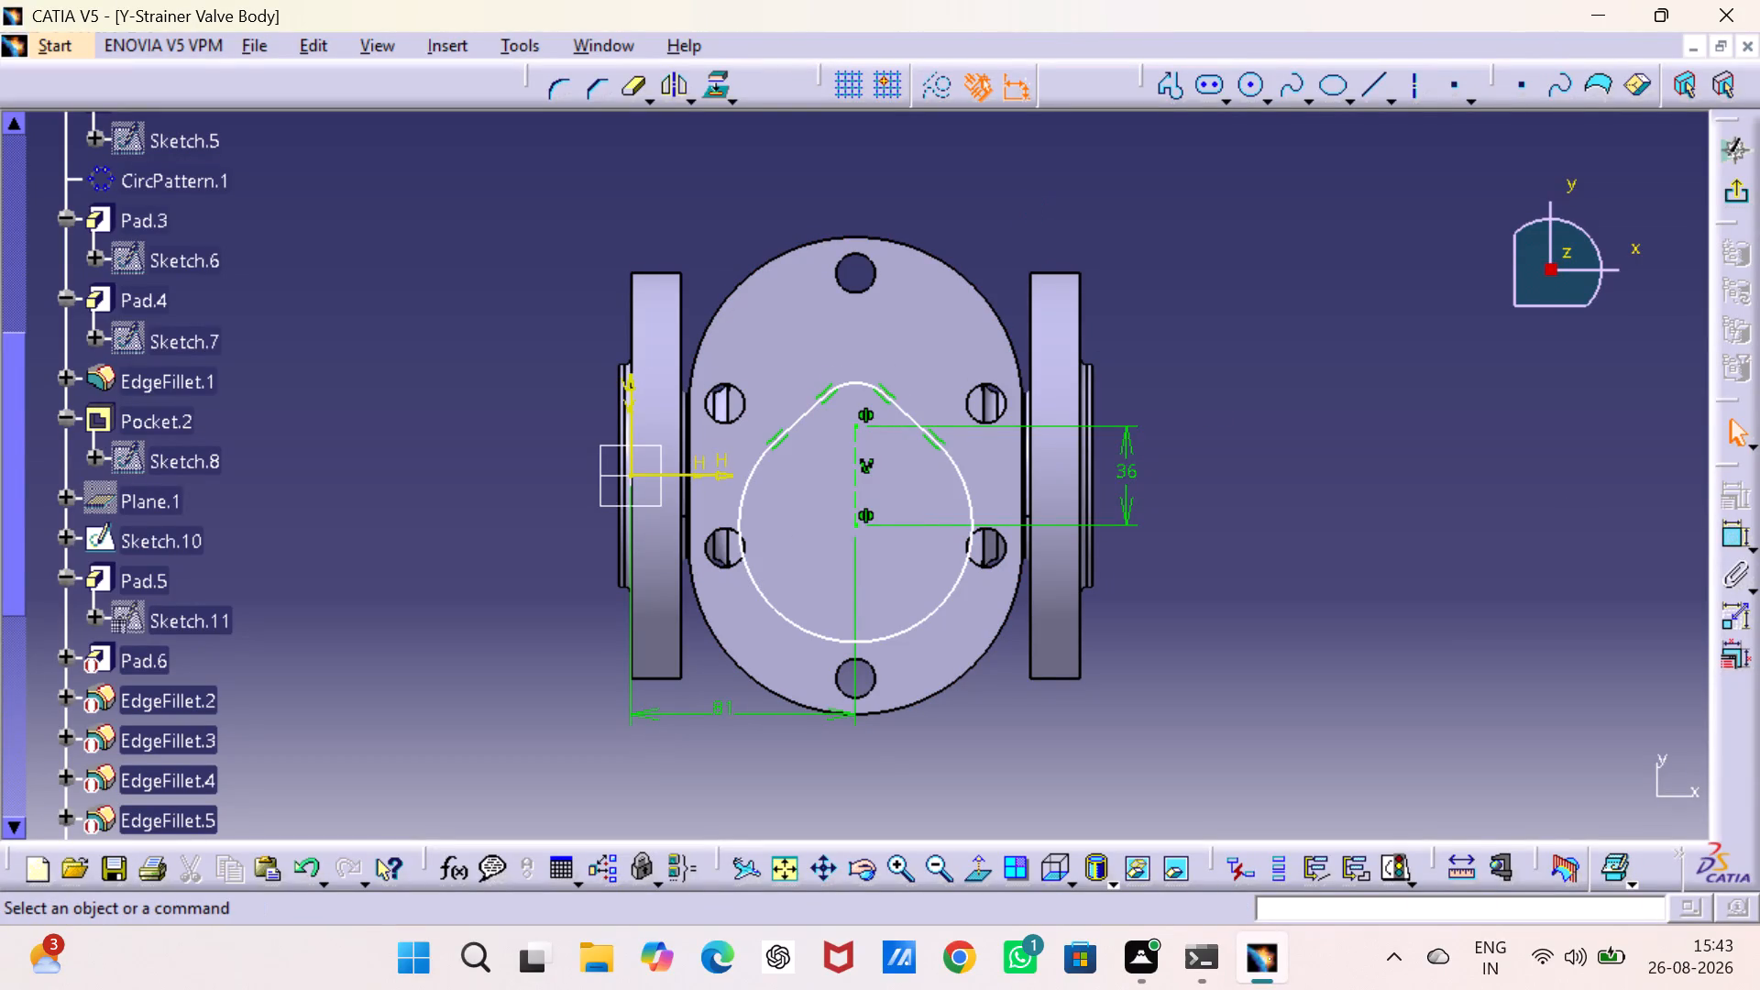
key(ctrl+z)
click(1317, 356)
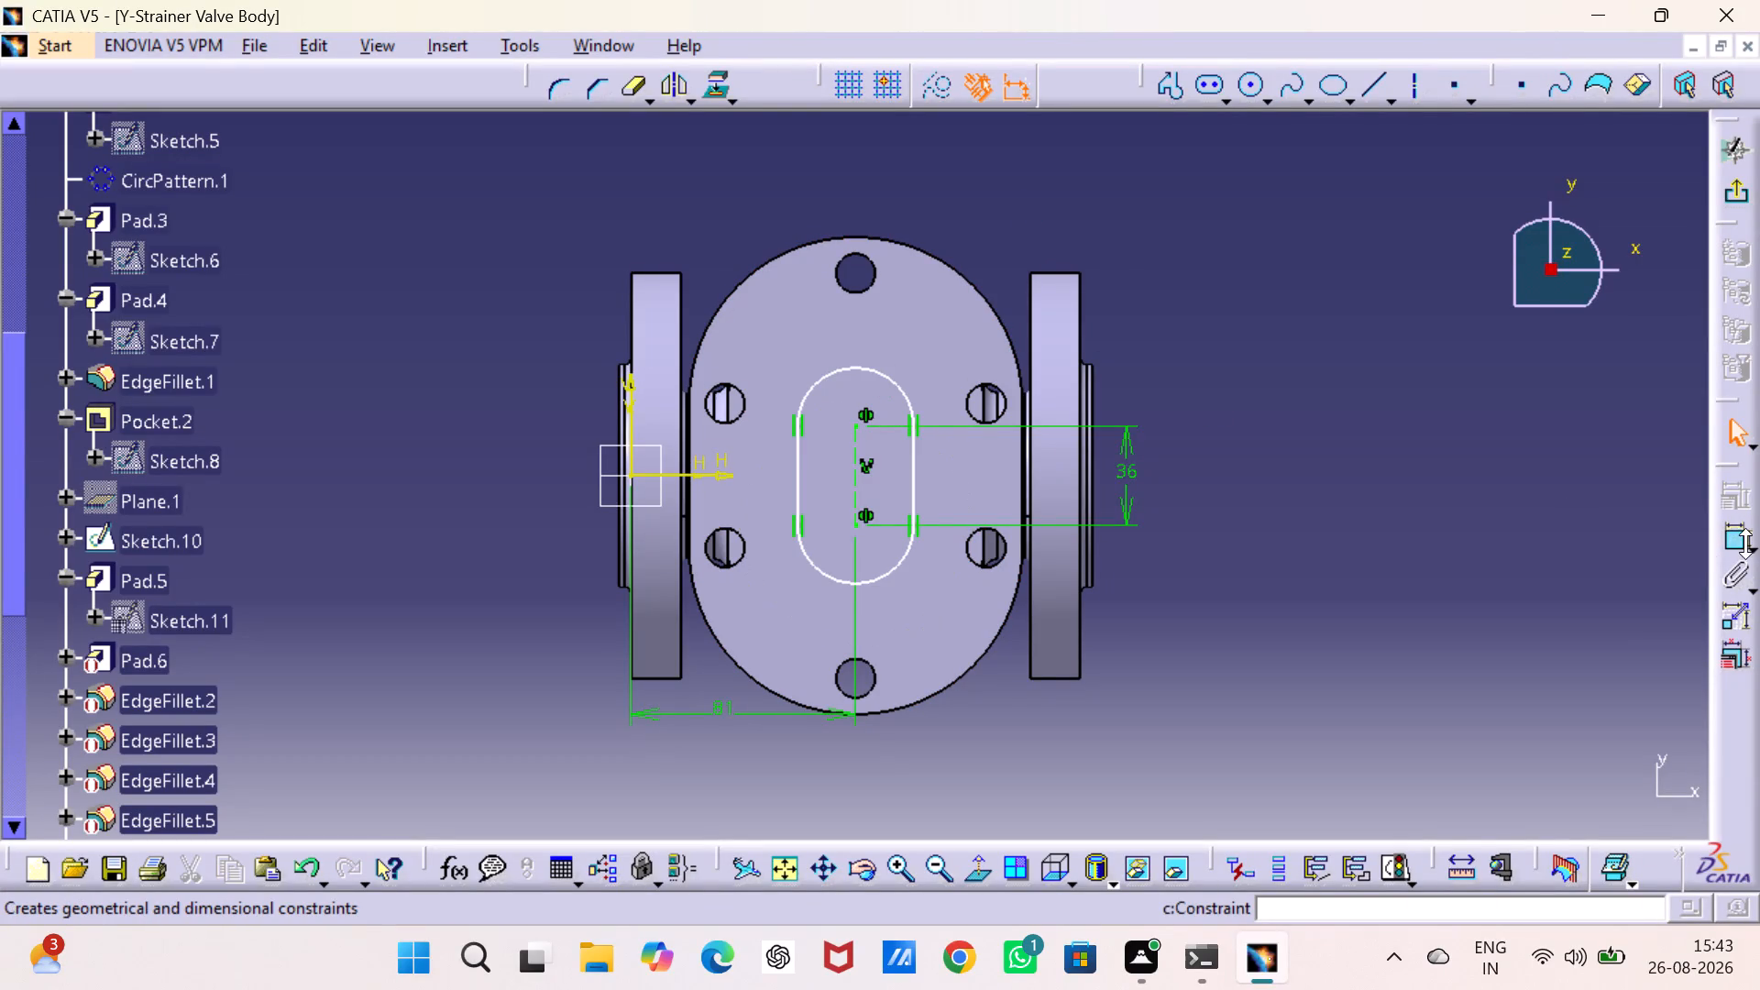
Add a radius dimension to the elongated hole's positive-Y arc and set it to 20 mm.
click(1732, 534)
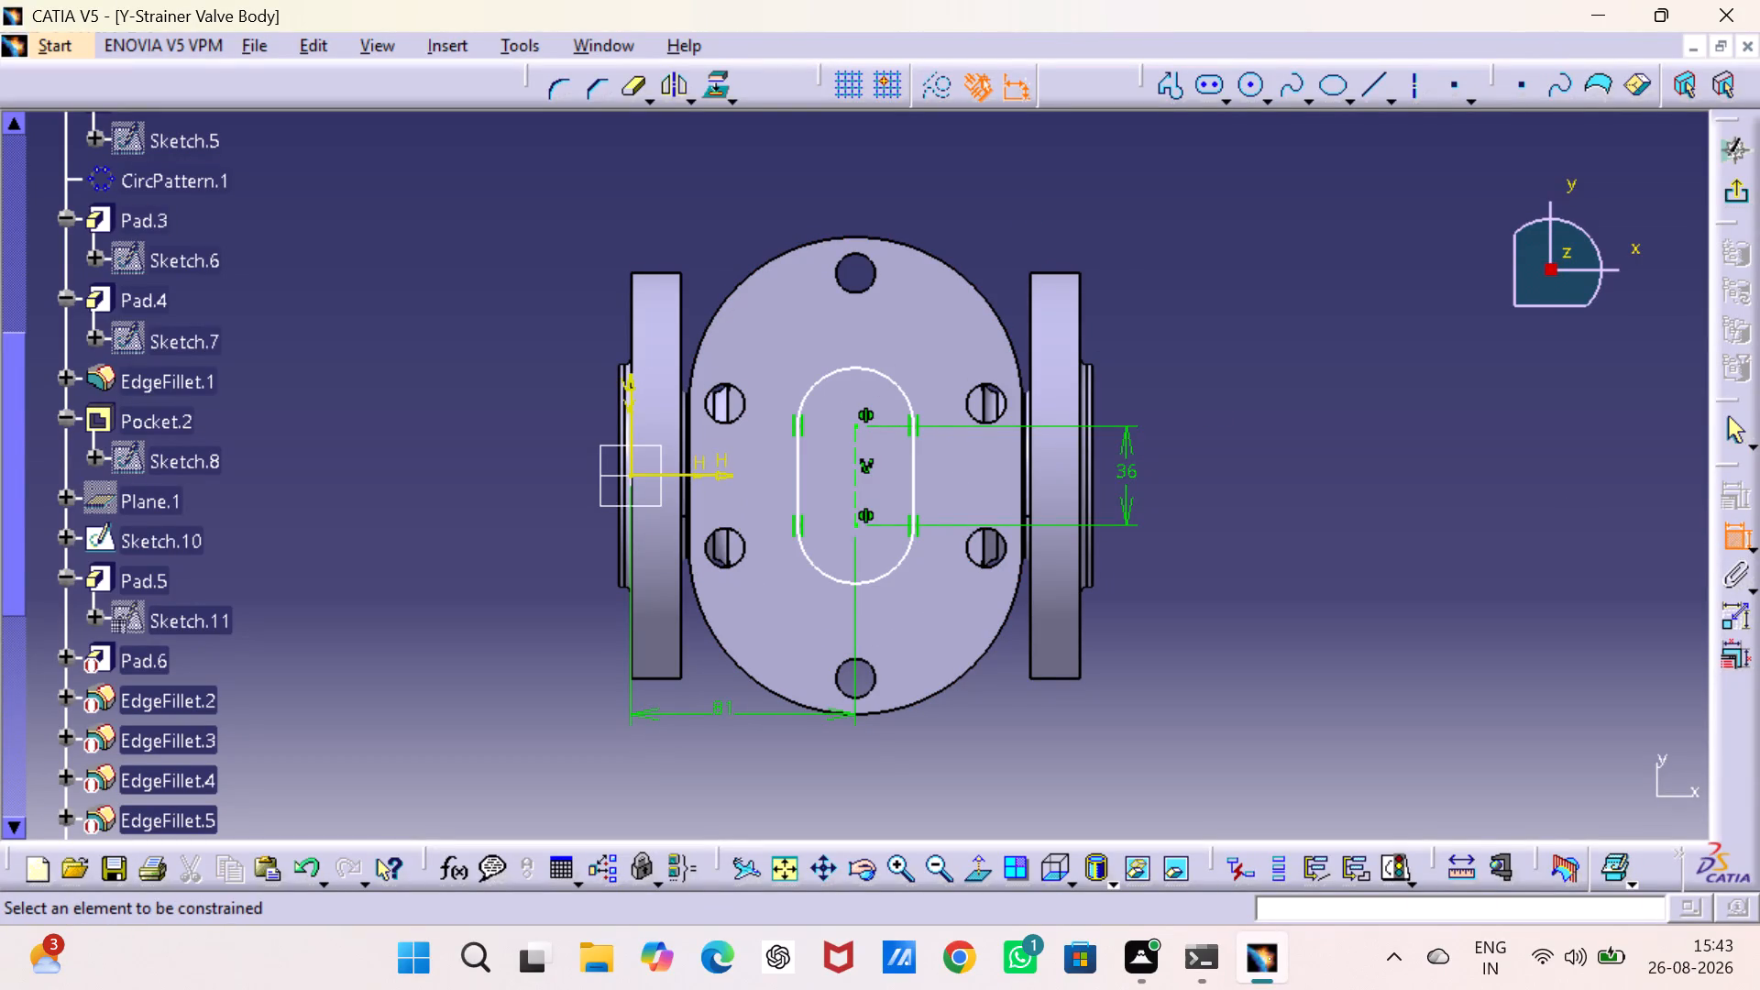
click(878, 375)
click(995, 248)
double_click(1002, 239)
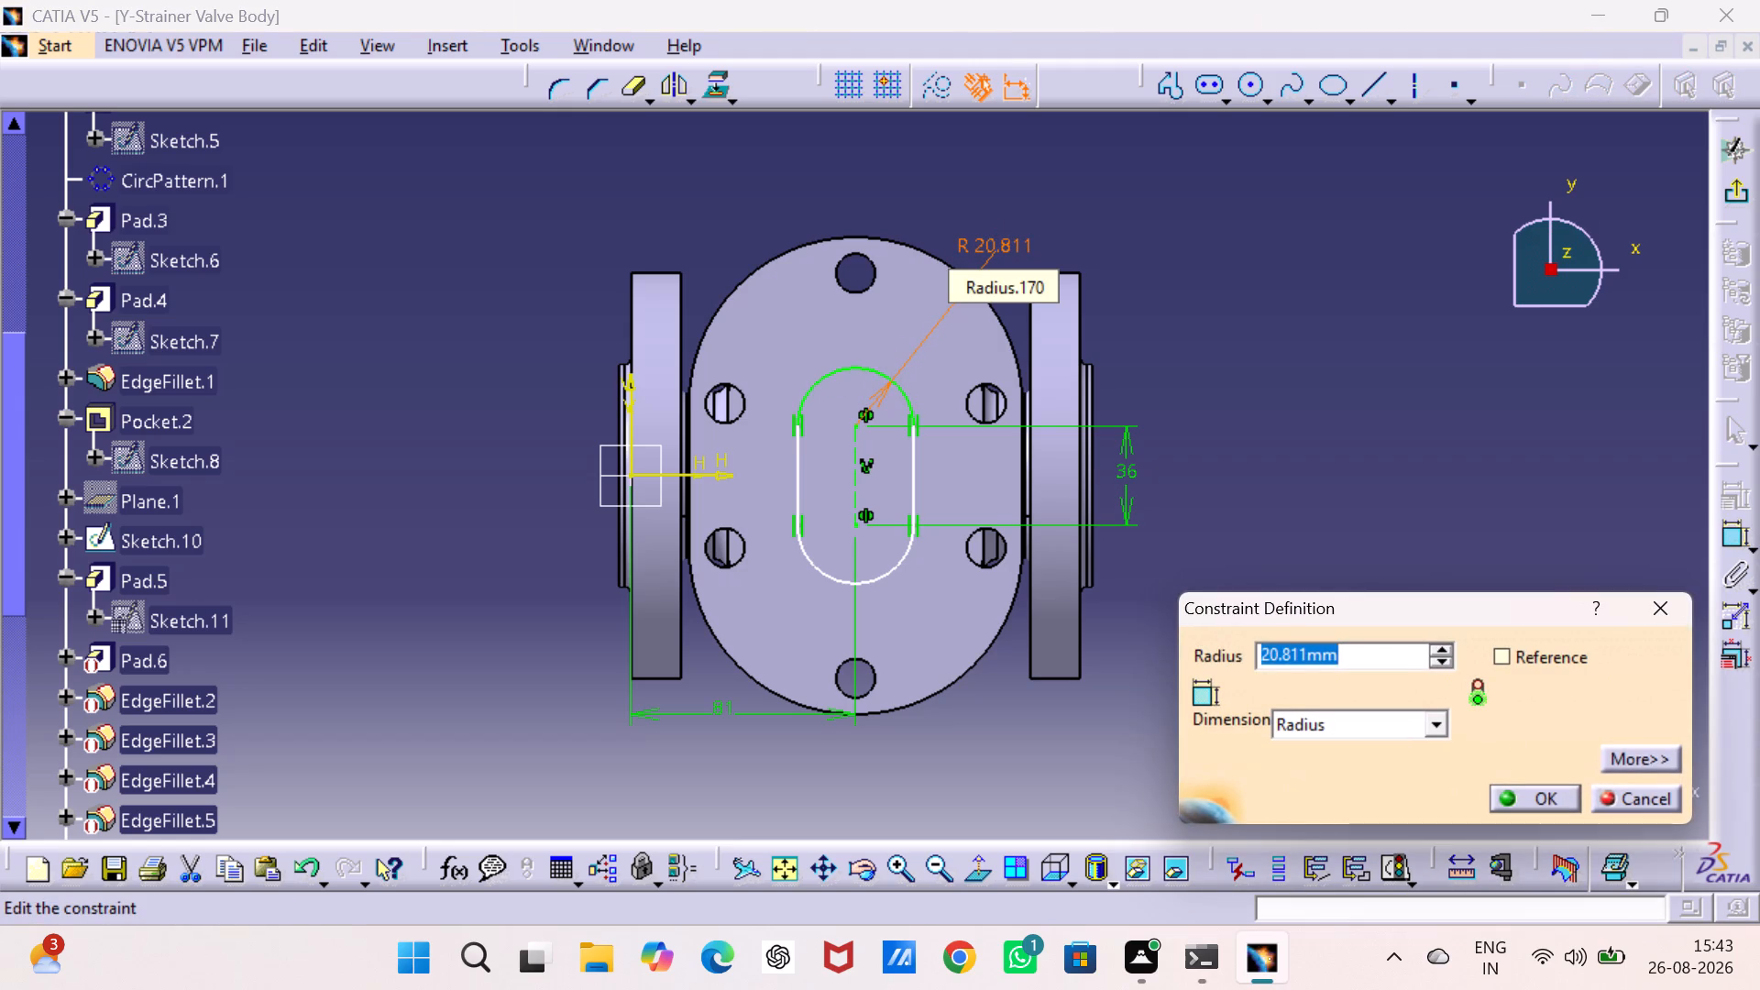
text(20)
key(Return)
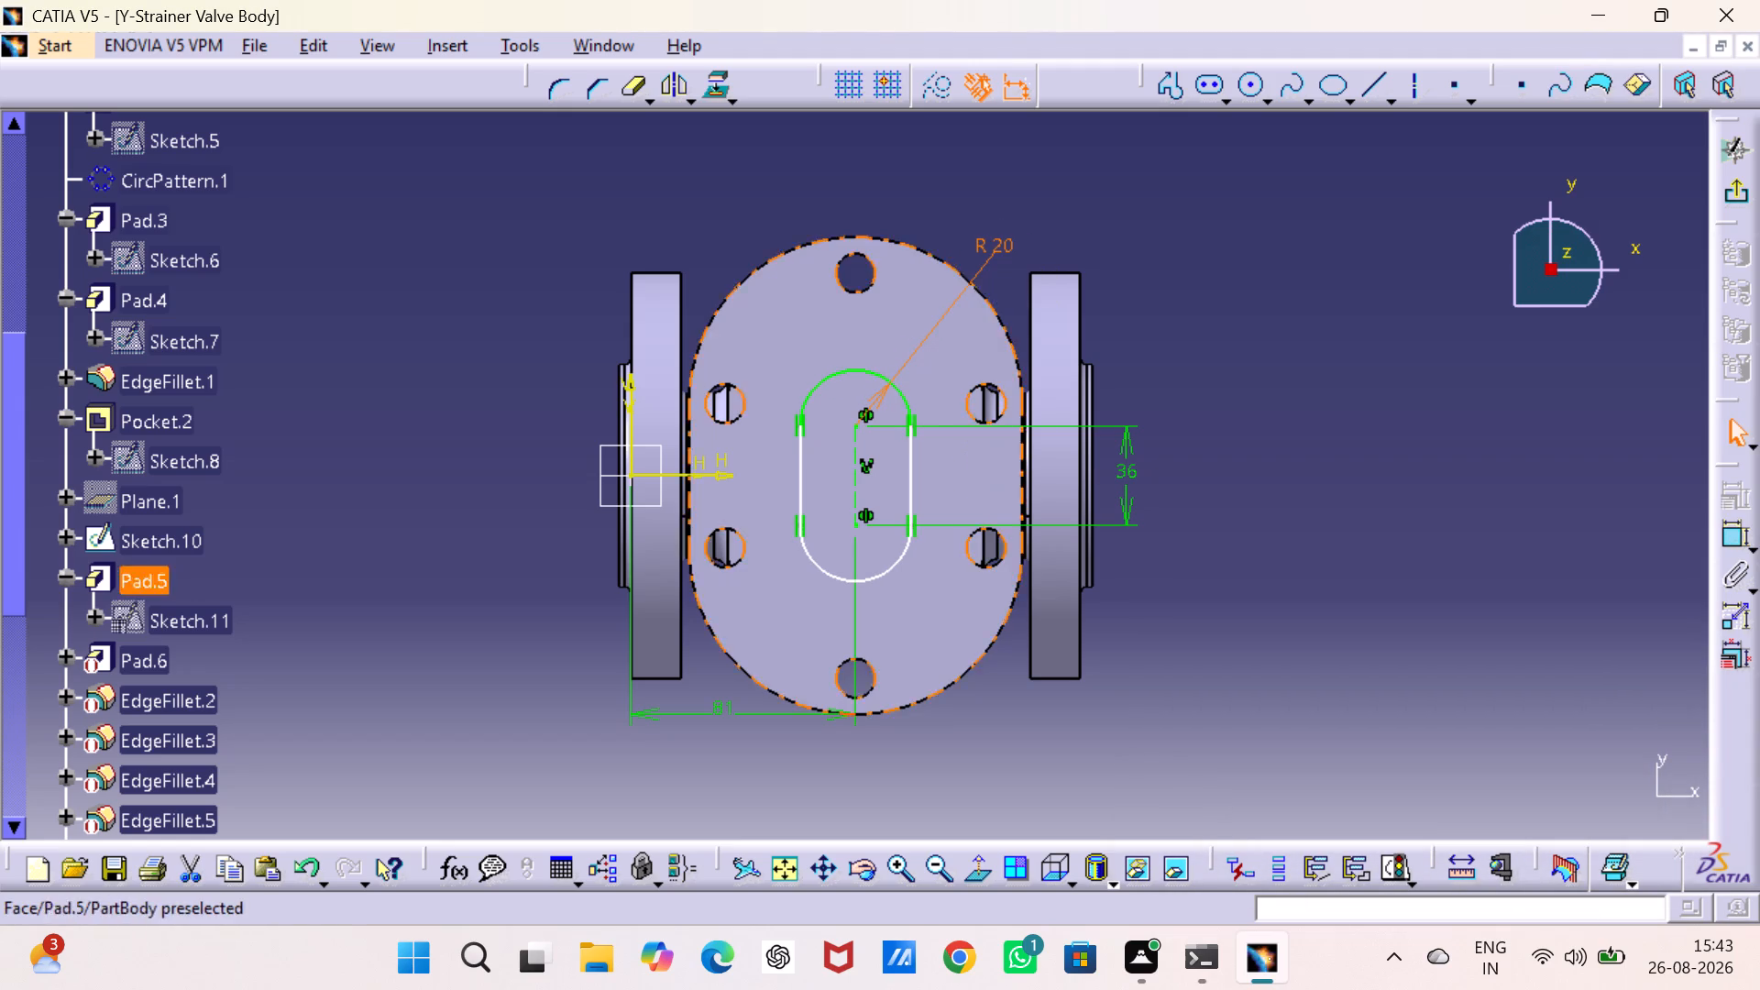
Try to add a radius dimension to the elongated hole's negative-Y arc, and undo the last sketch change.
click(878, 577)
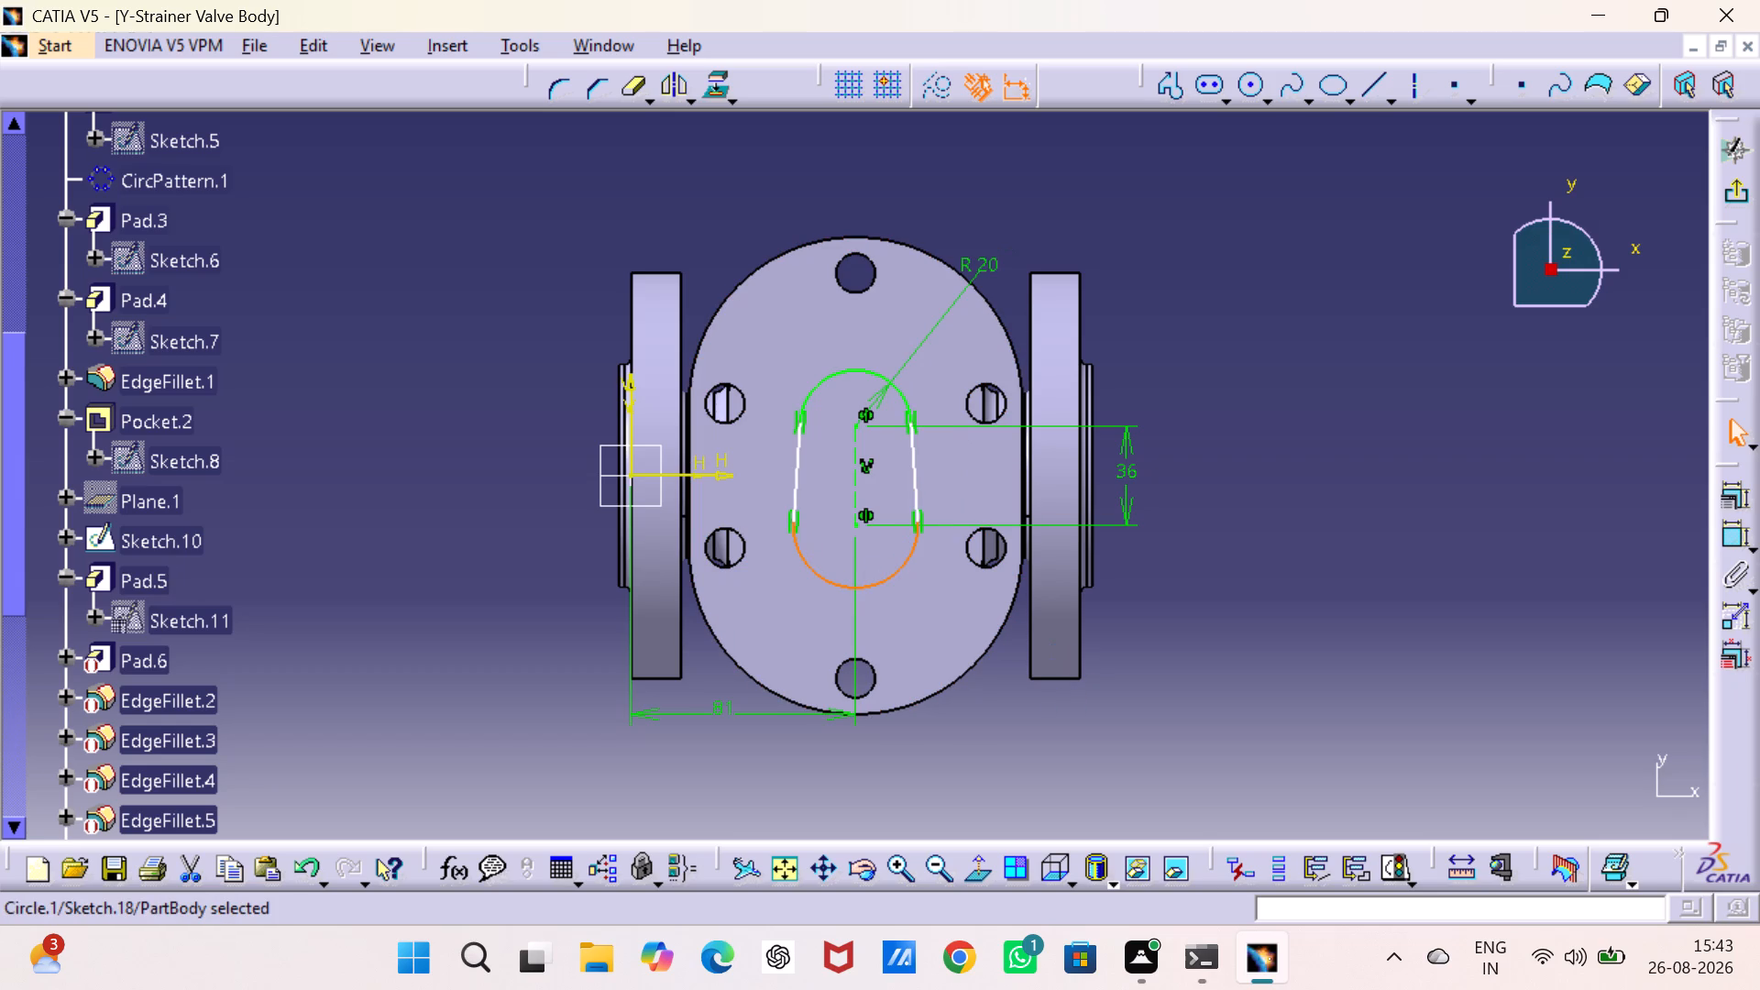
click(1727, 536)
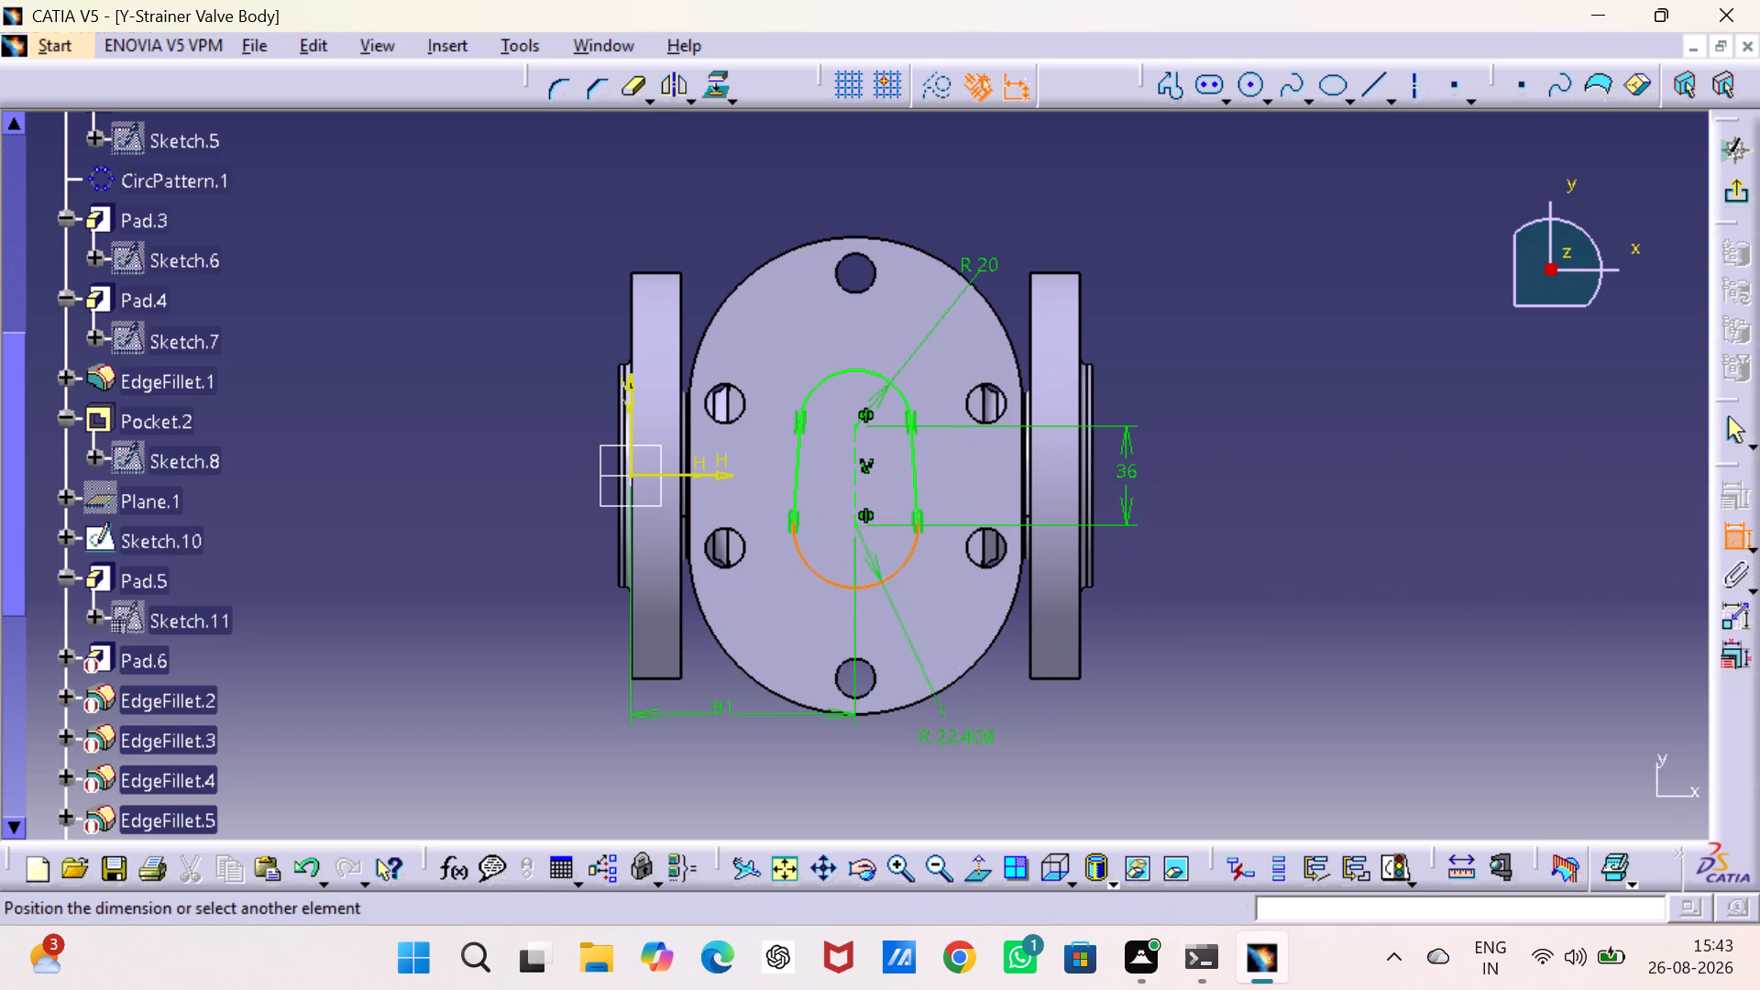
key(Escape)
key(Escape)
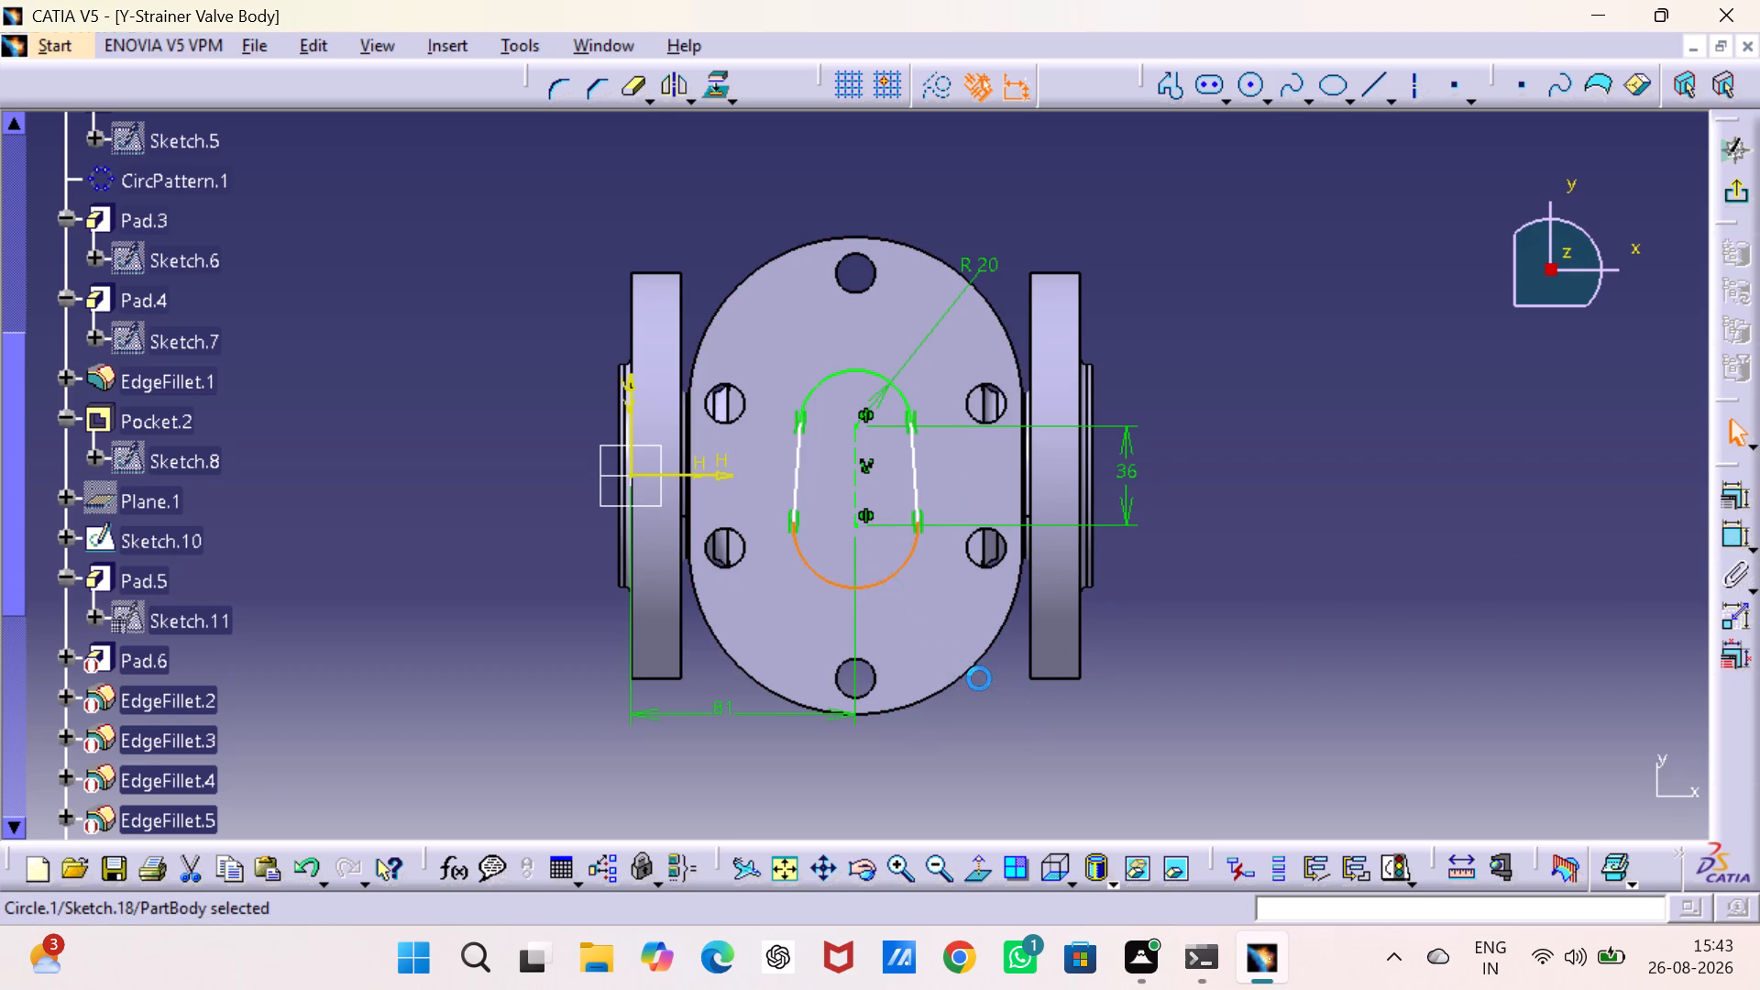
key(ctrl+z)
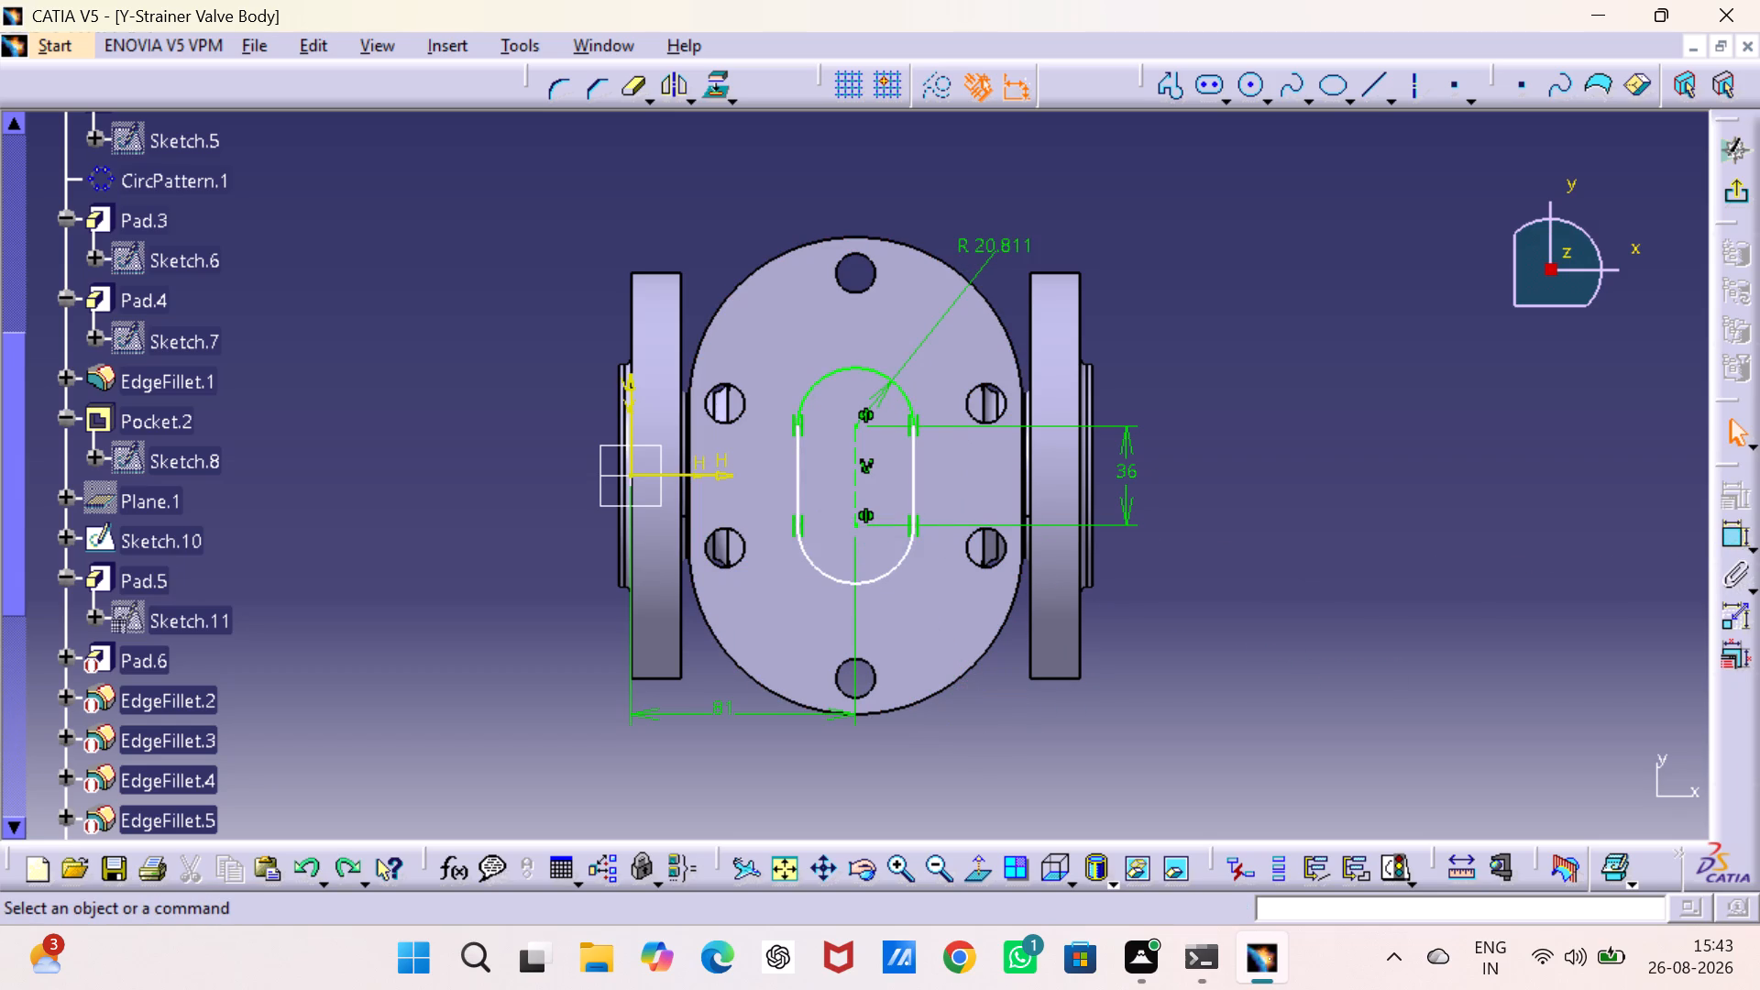
Set the radius dimension of the elongated hole's positive-Y arc to 20 mm.
double_click(988, 244)
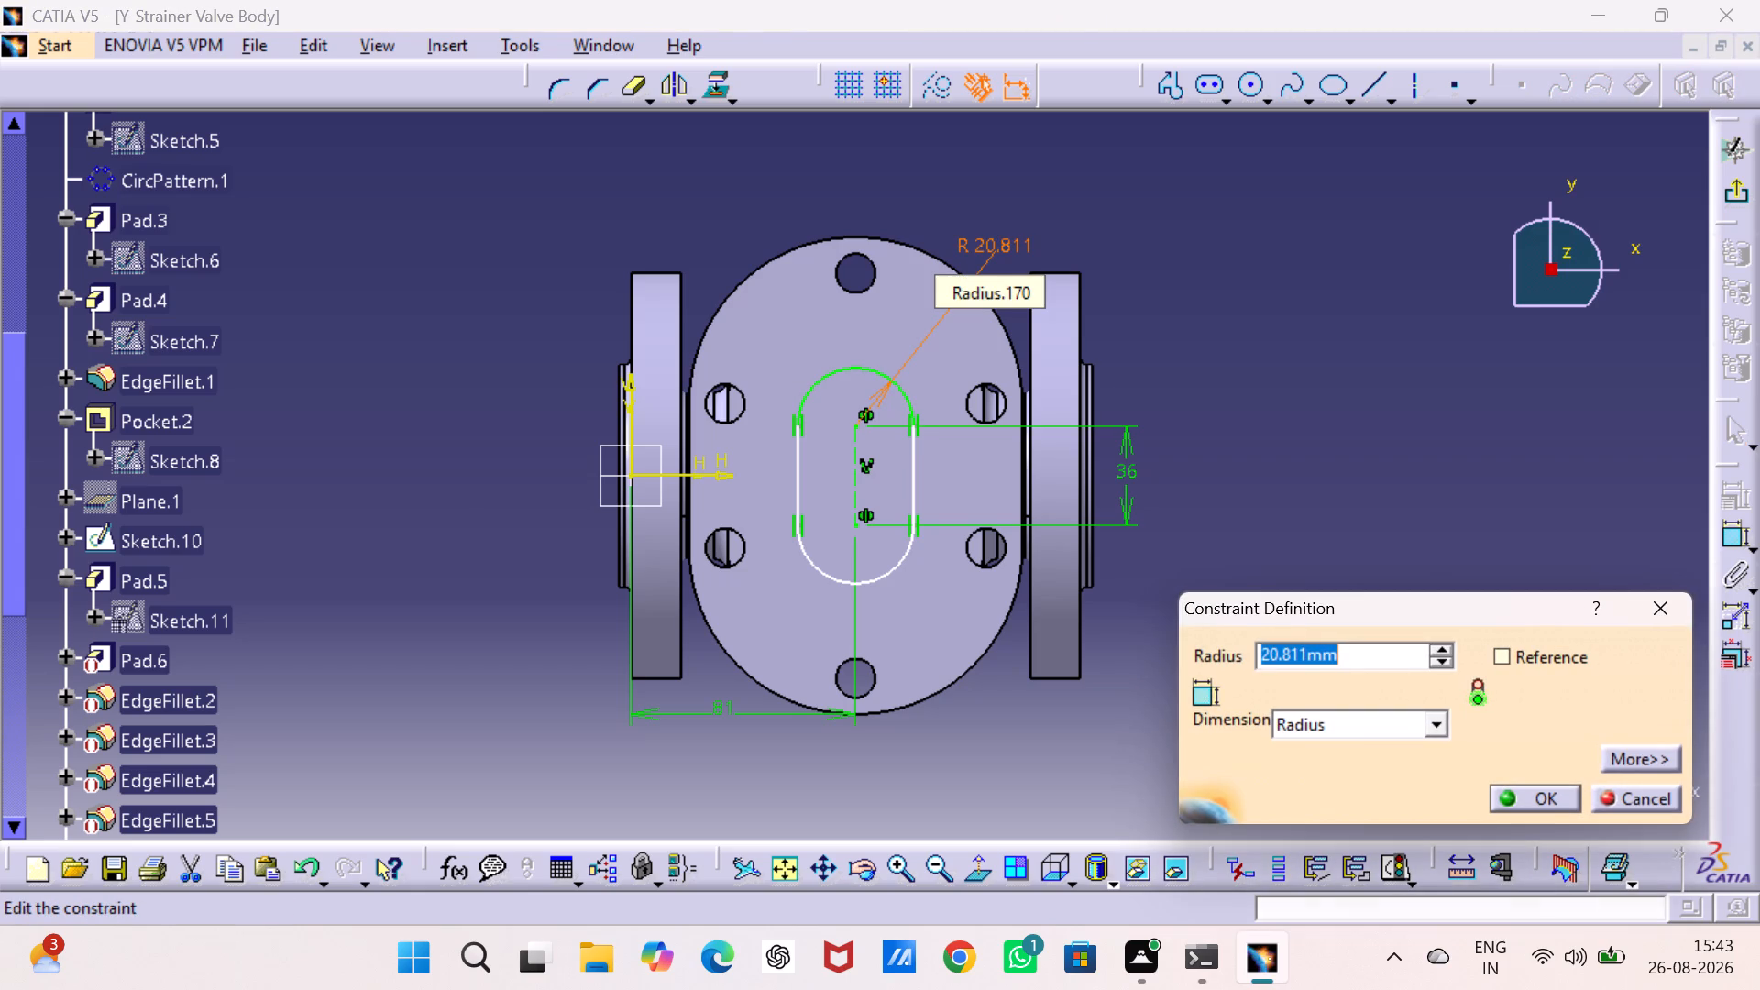
text(20)
key(Return)
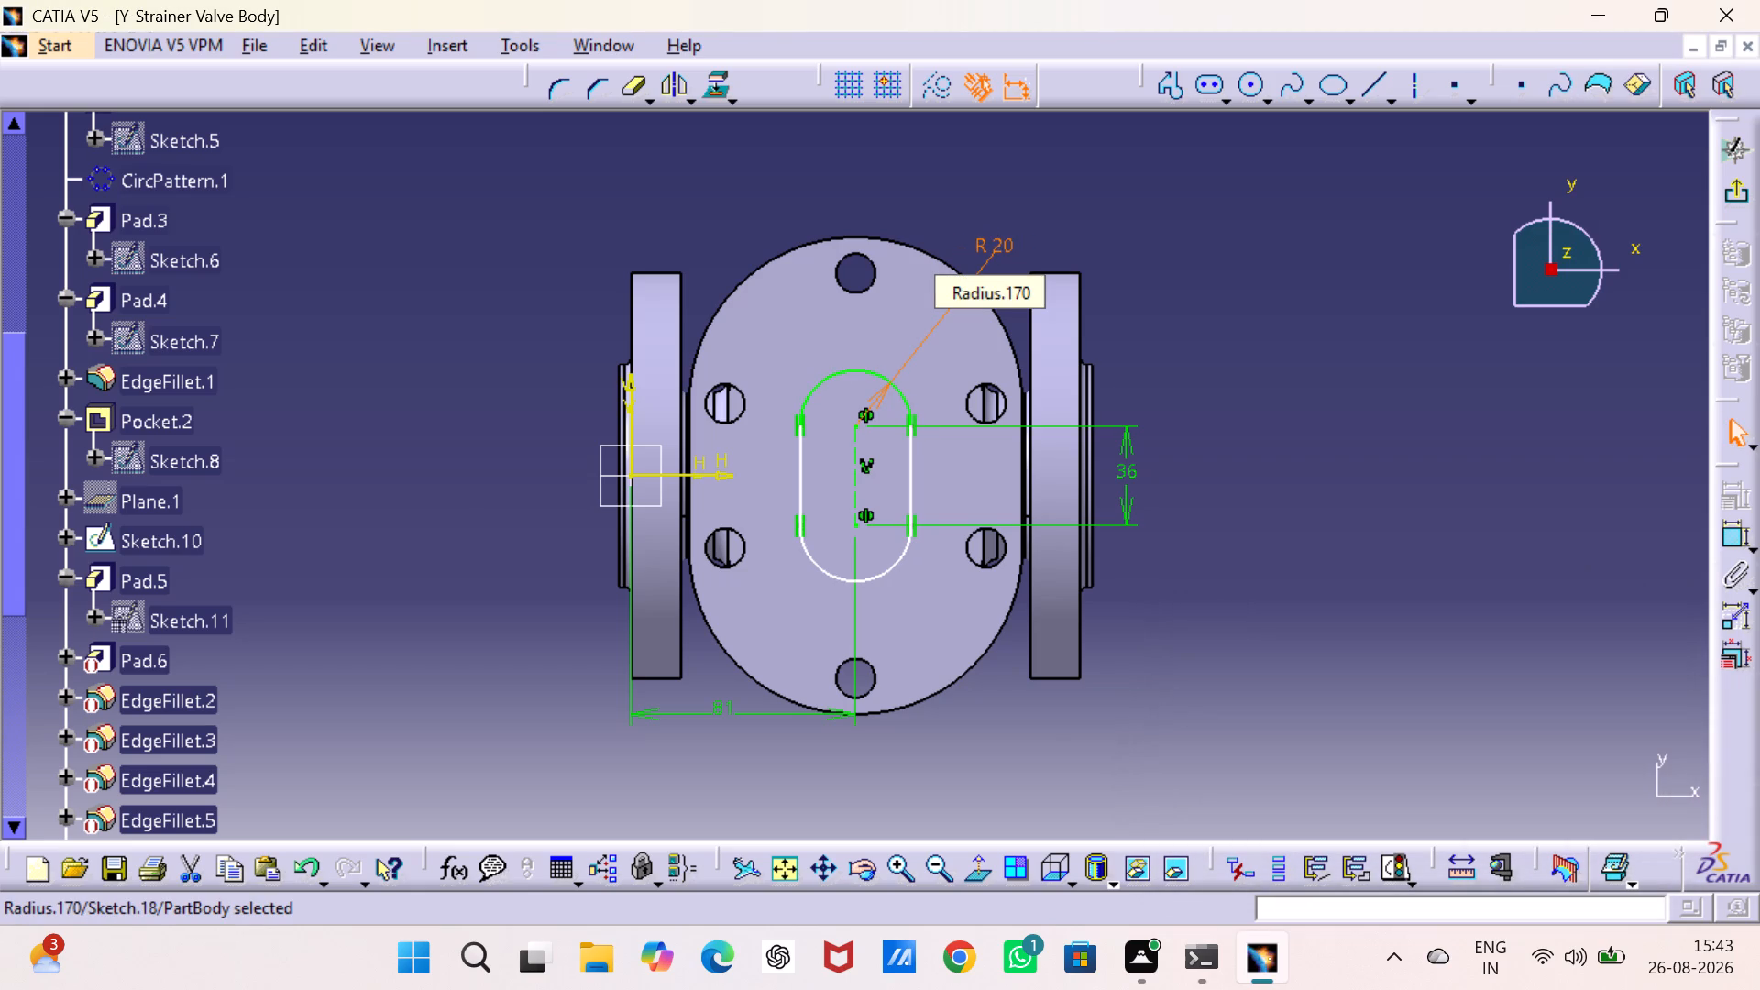
drag(1347, 439, 1336, 423)
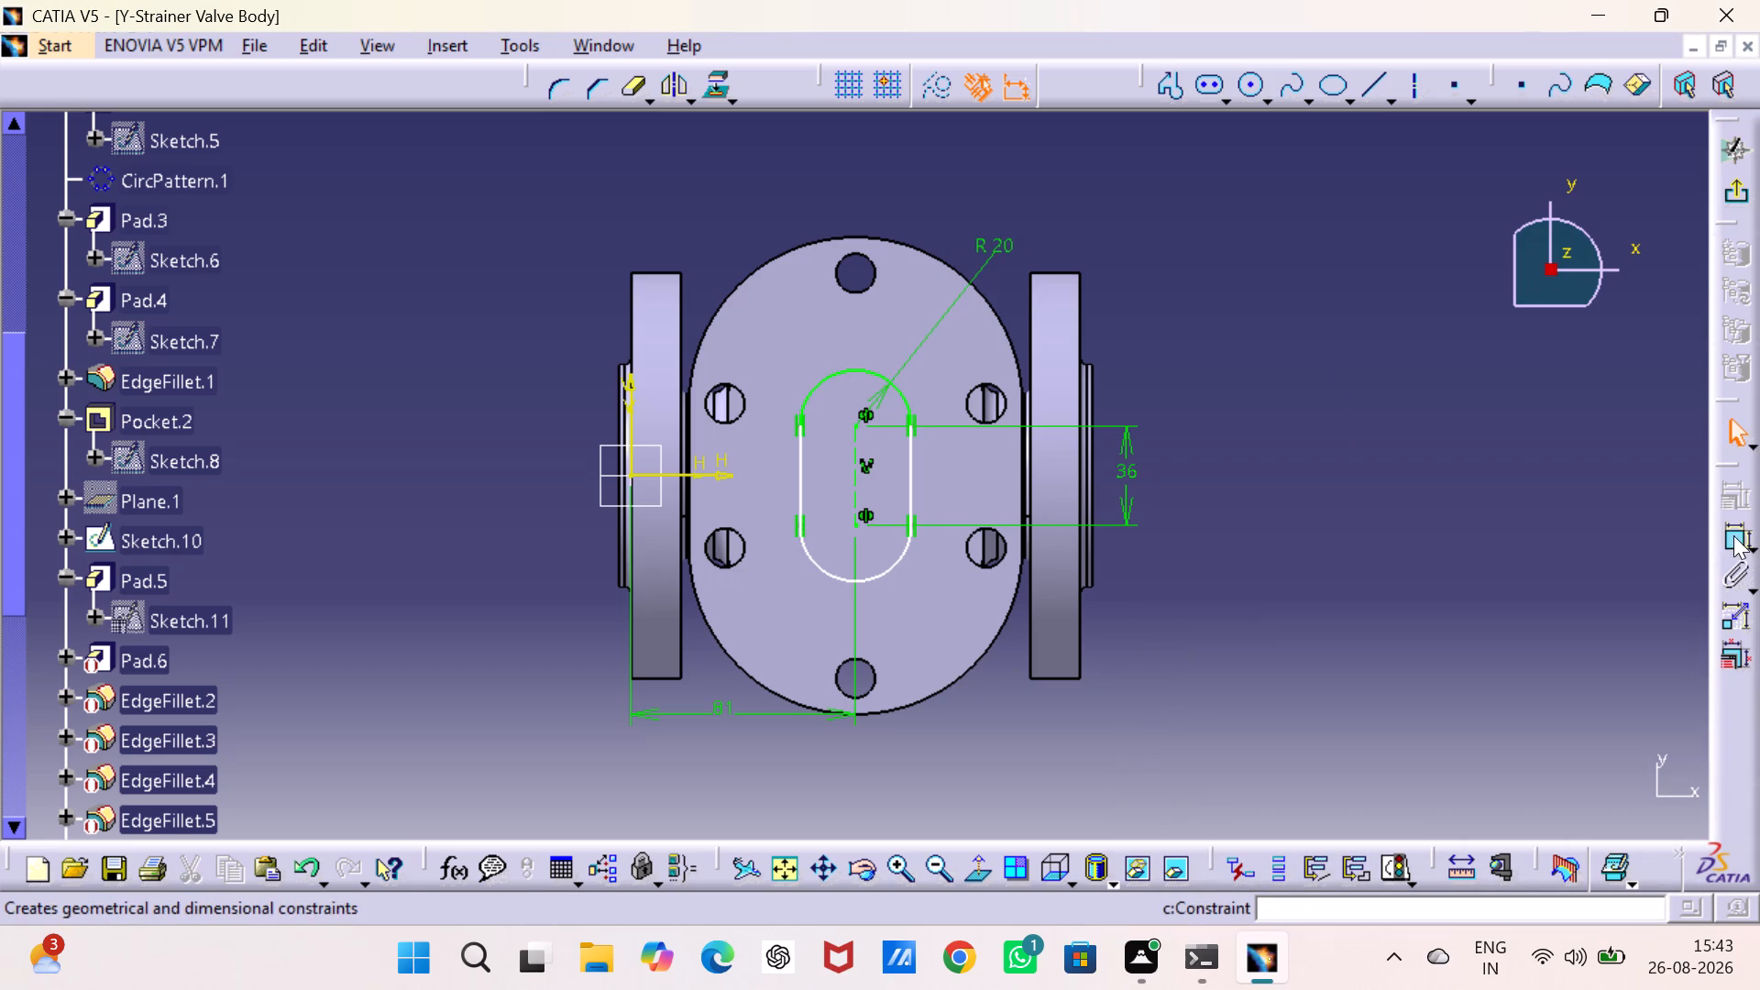
Add a radius dimension to the elongated hole's negative-Y arc and exit the sketch.
click(1733, 535)
click(867, 583)
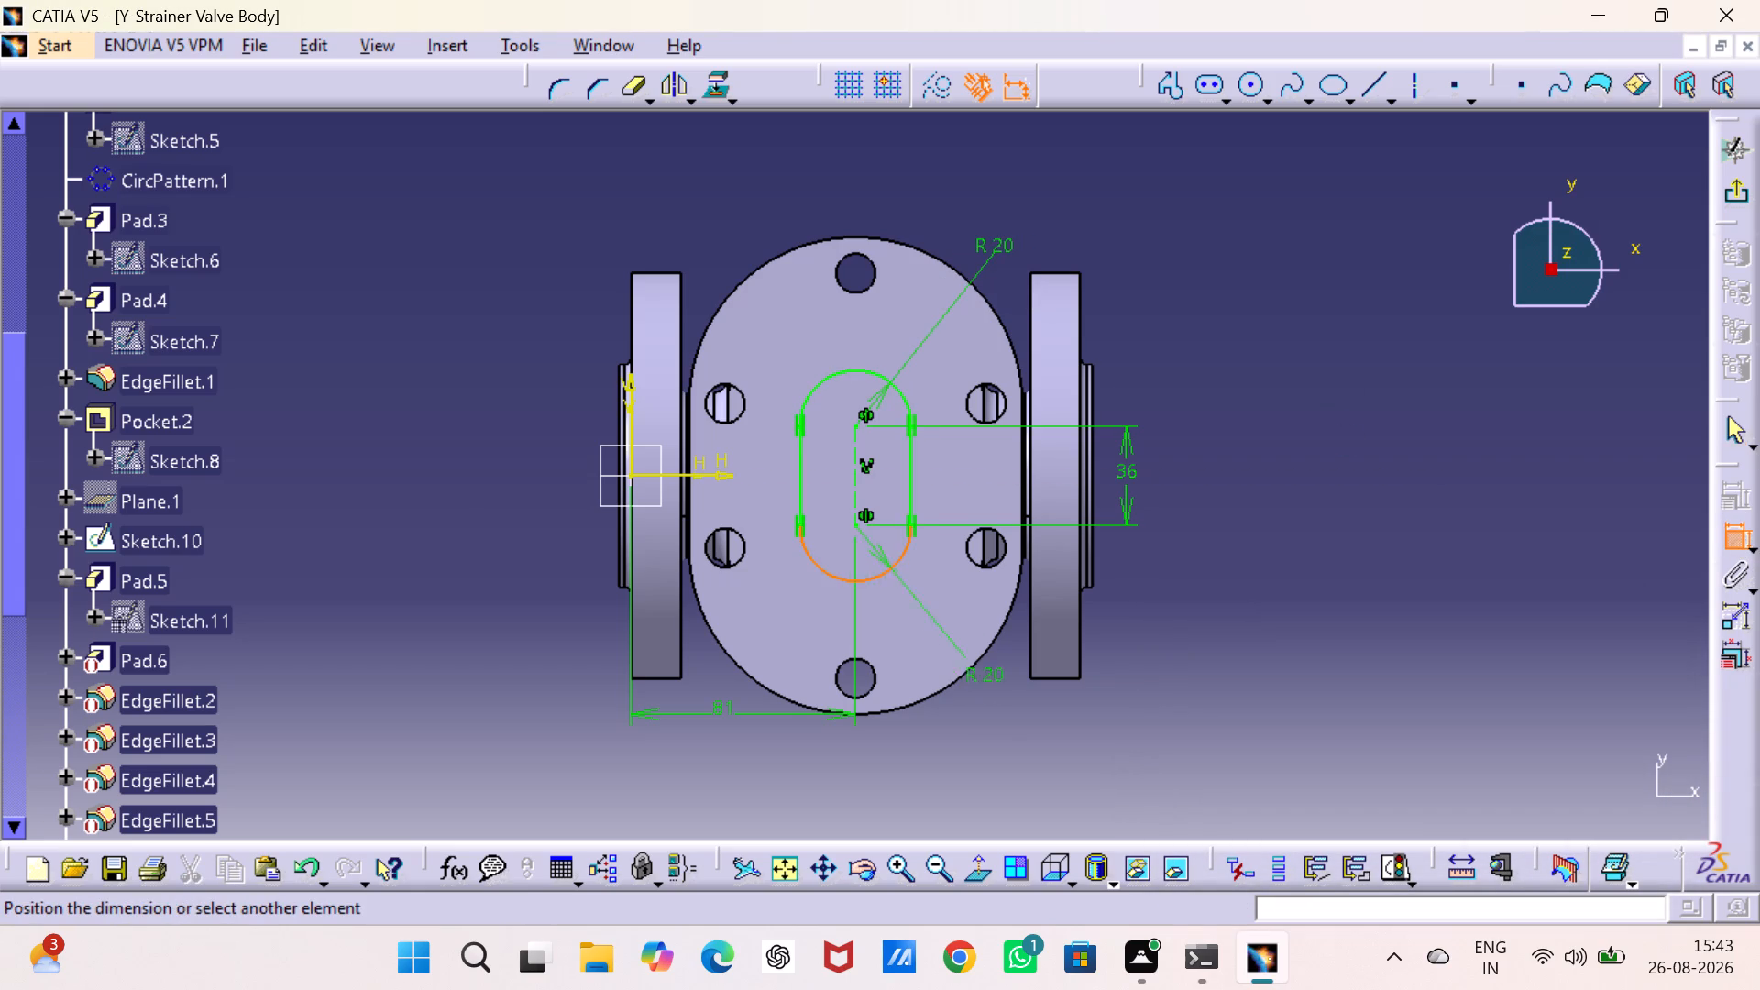
click(985, 743)
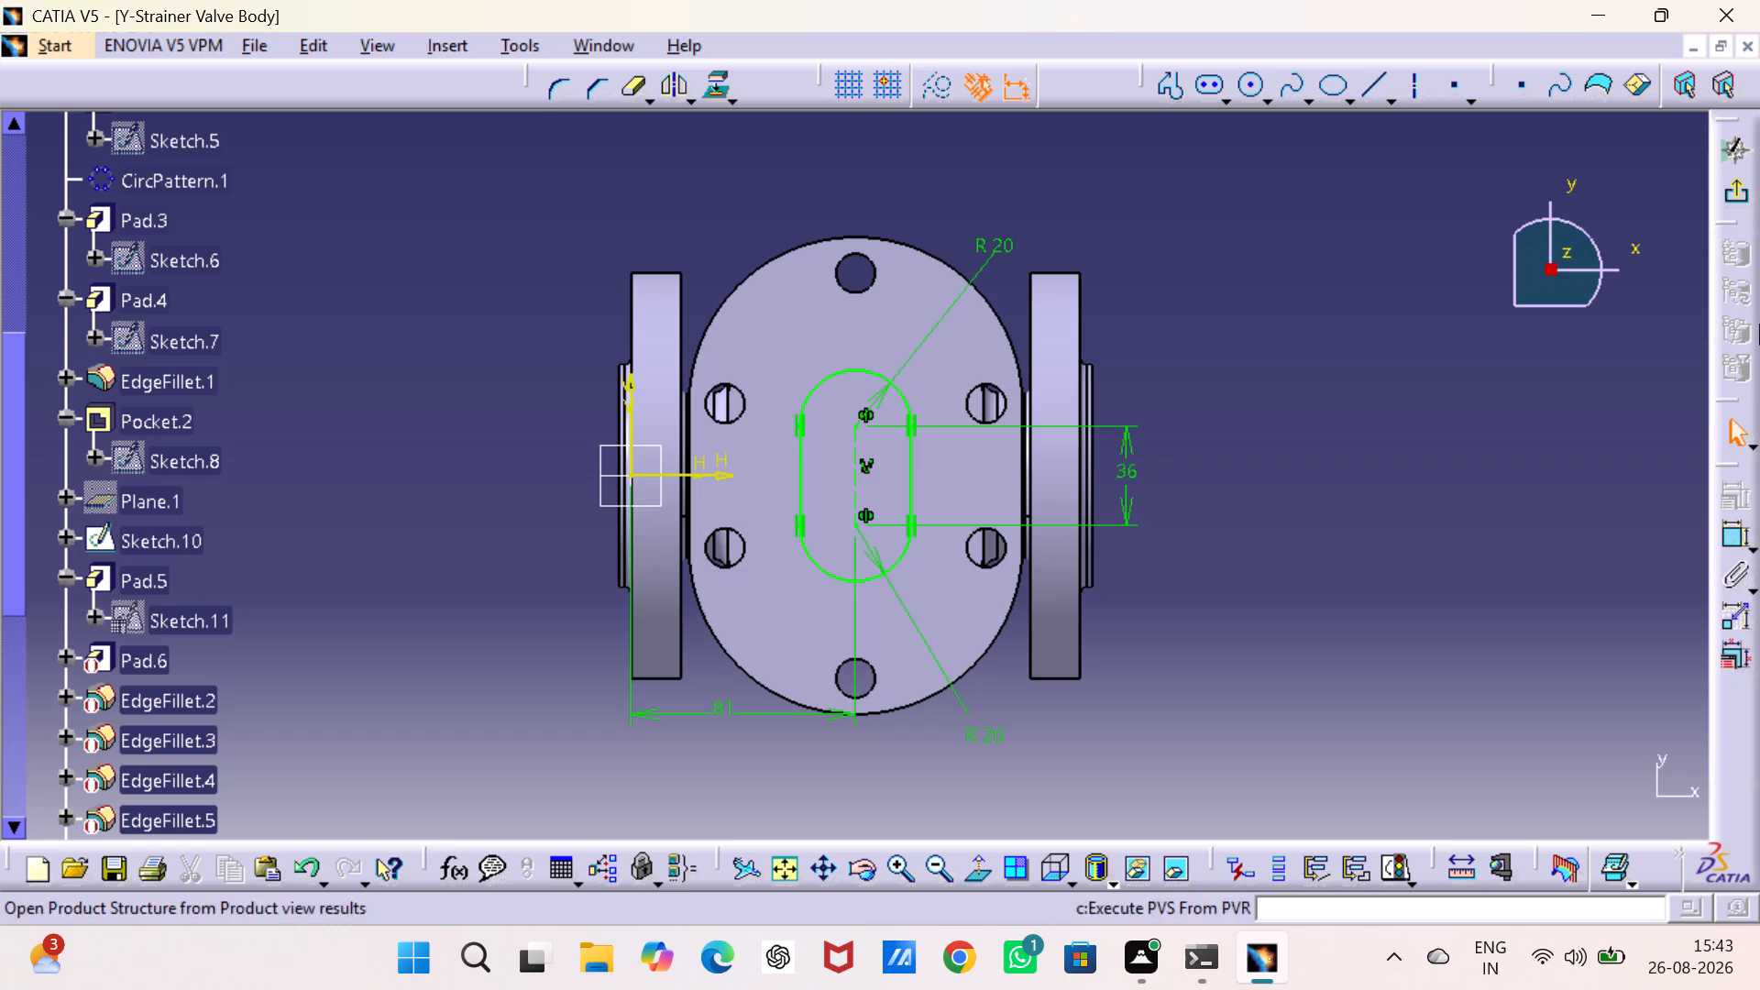
click(1728, 191)
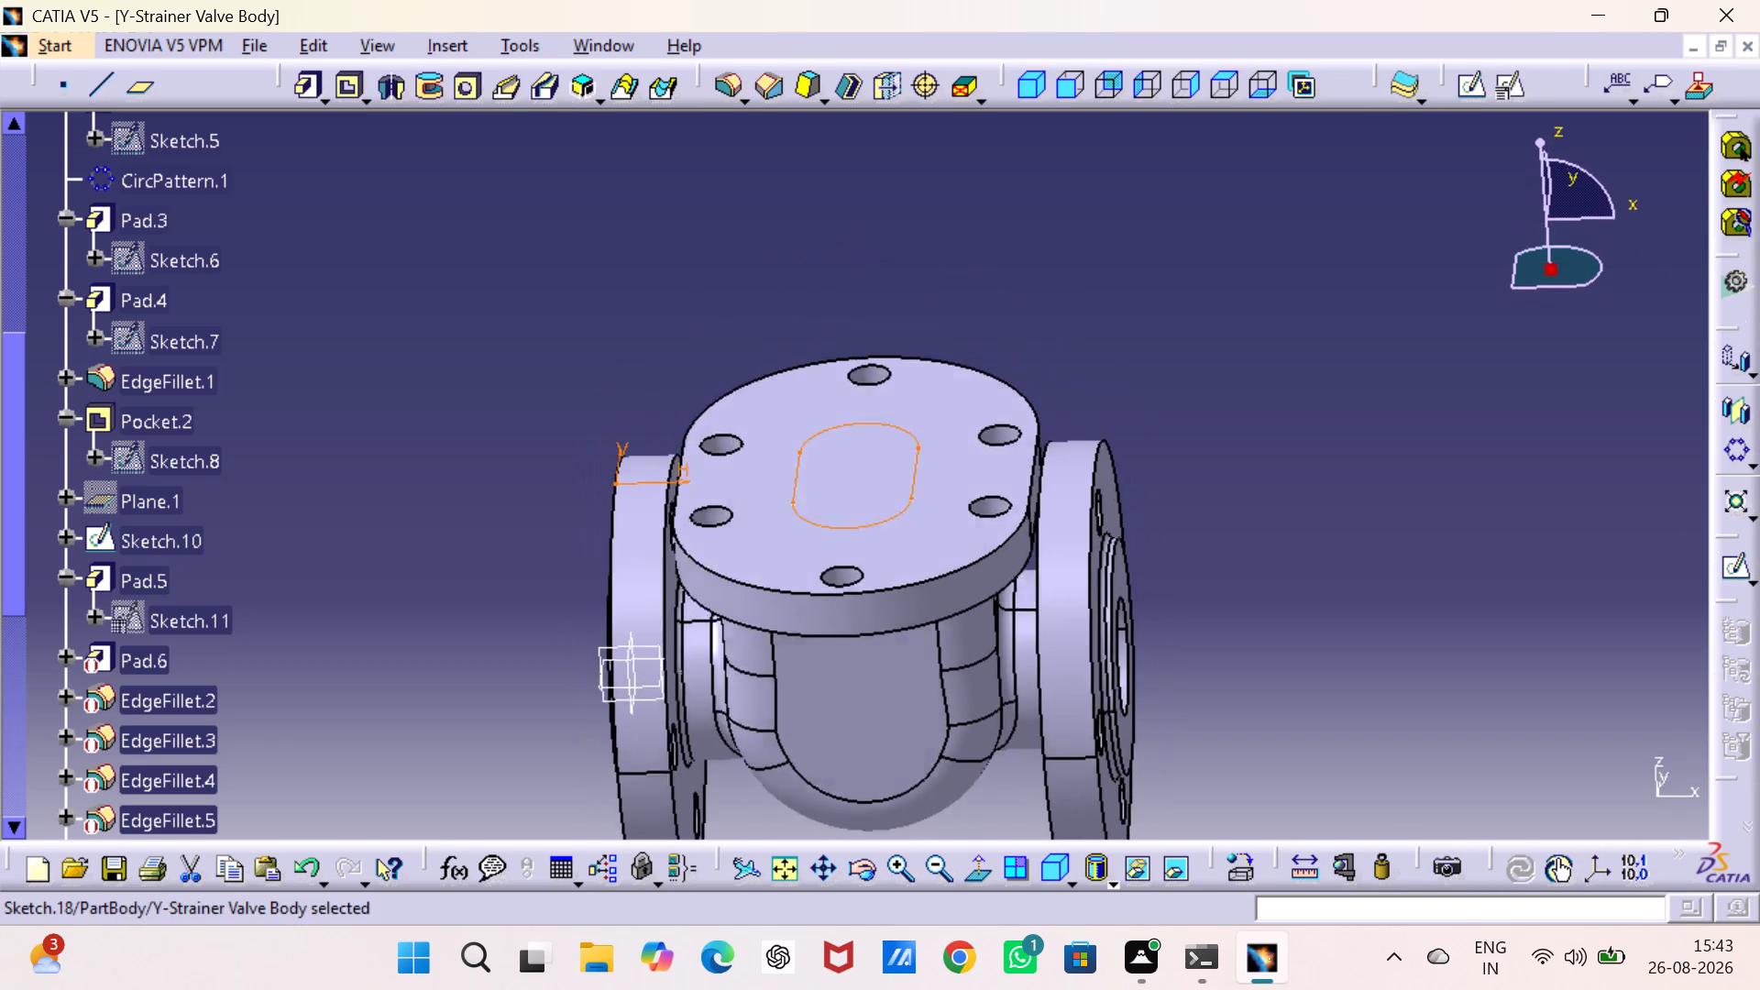
Start a pocket from the elongated sketch on the top pad, set its depth to 54 mm and preview it.
click(347, 86)
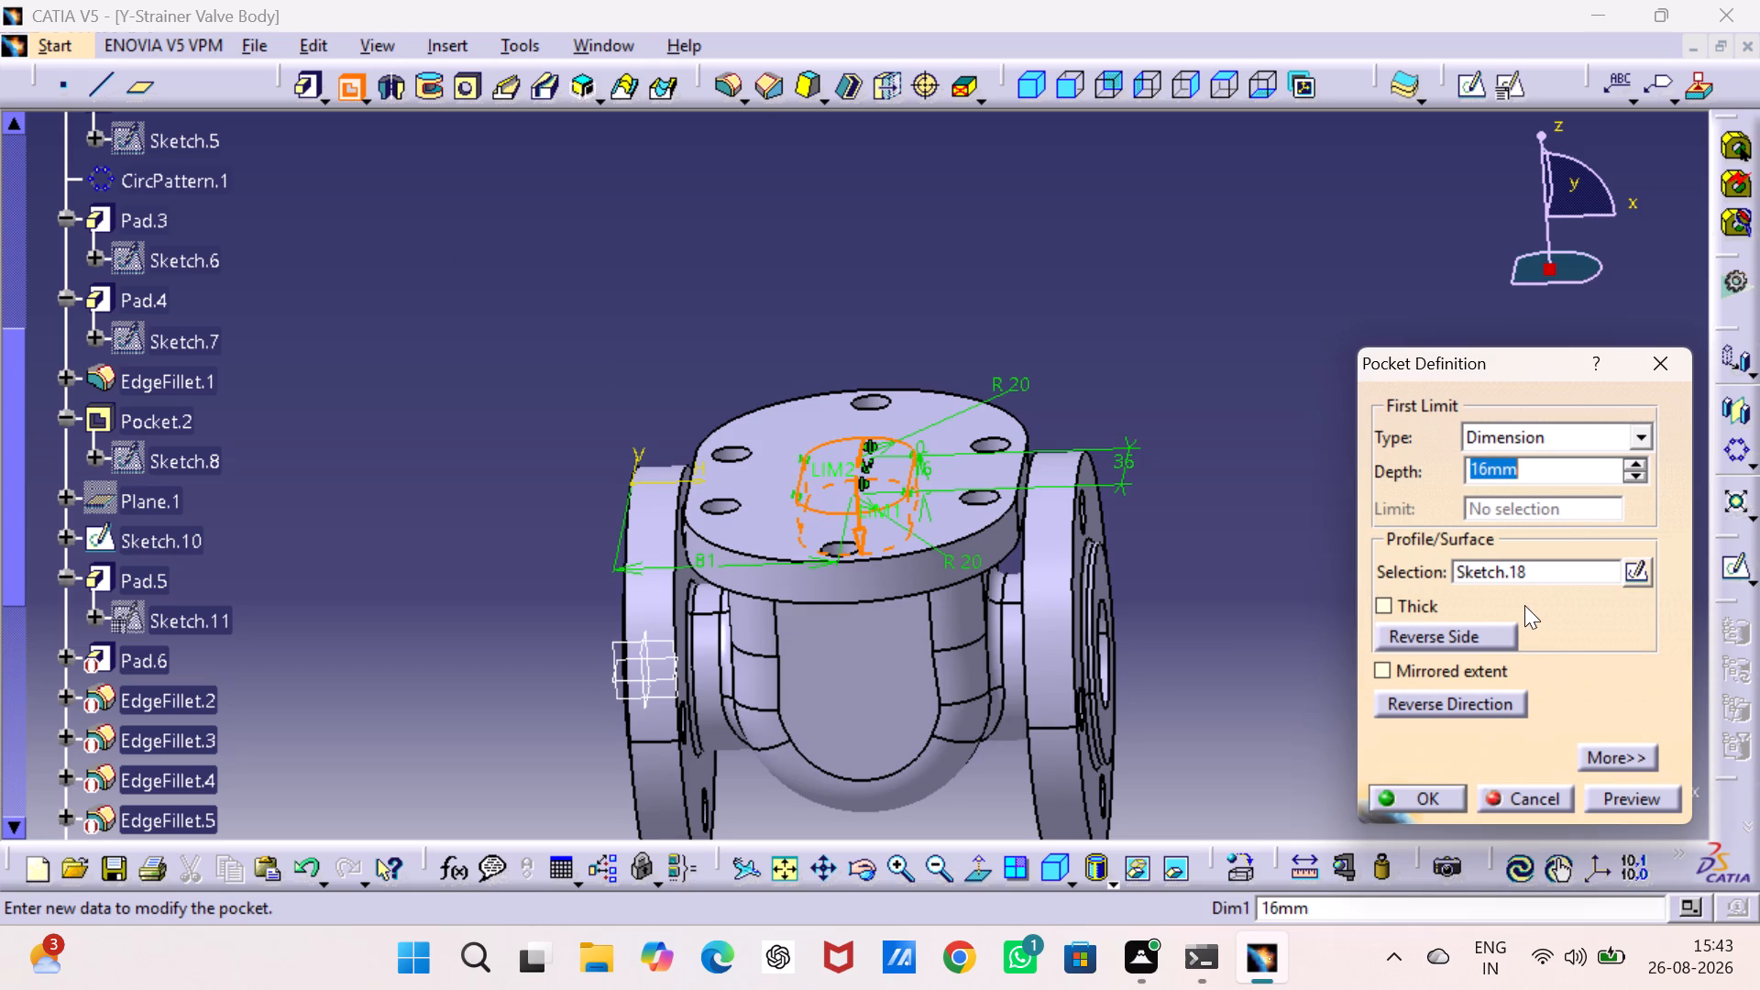
triple_click(1637, 461)
triple_click(1637, 461)
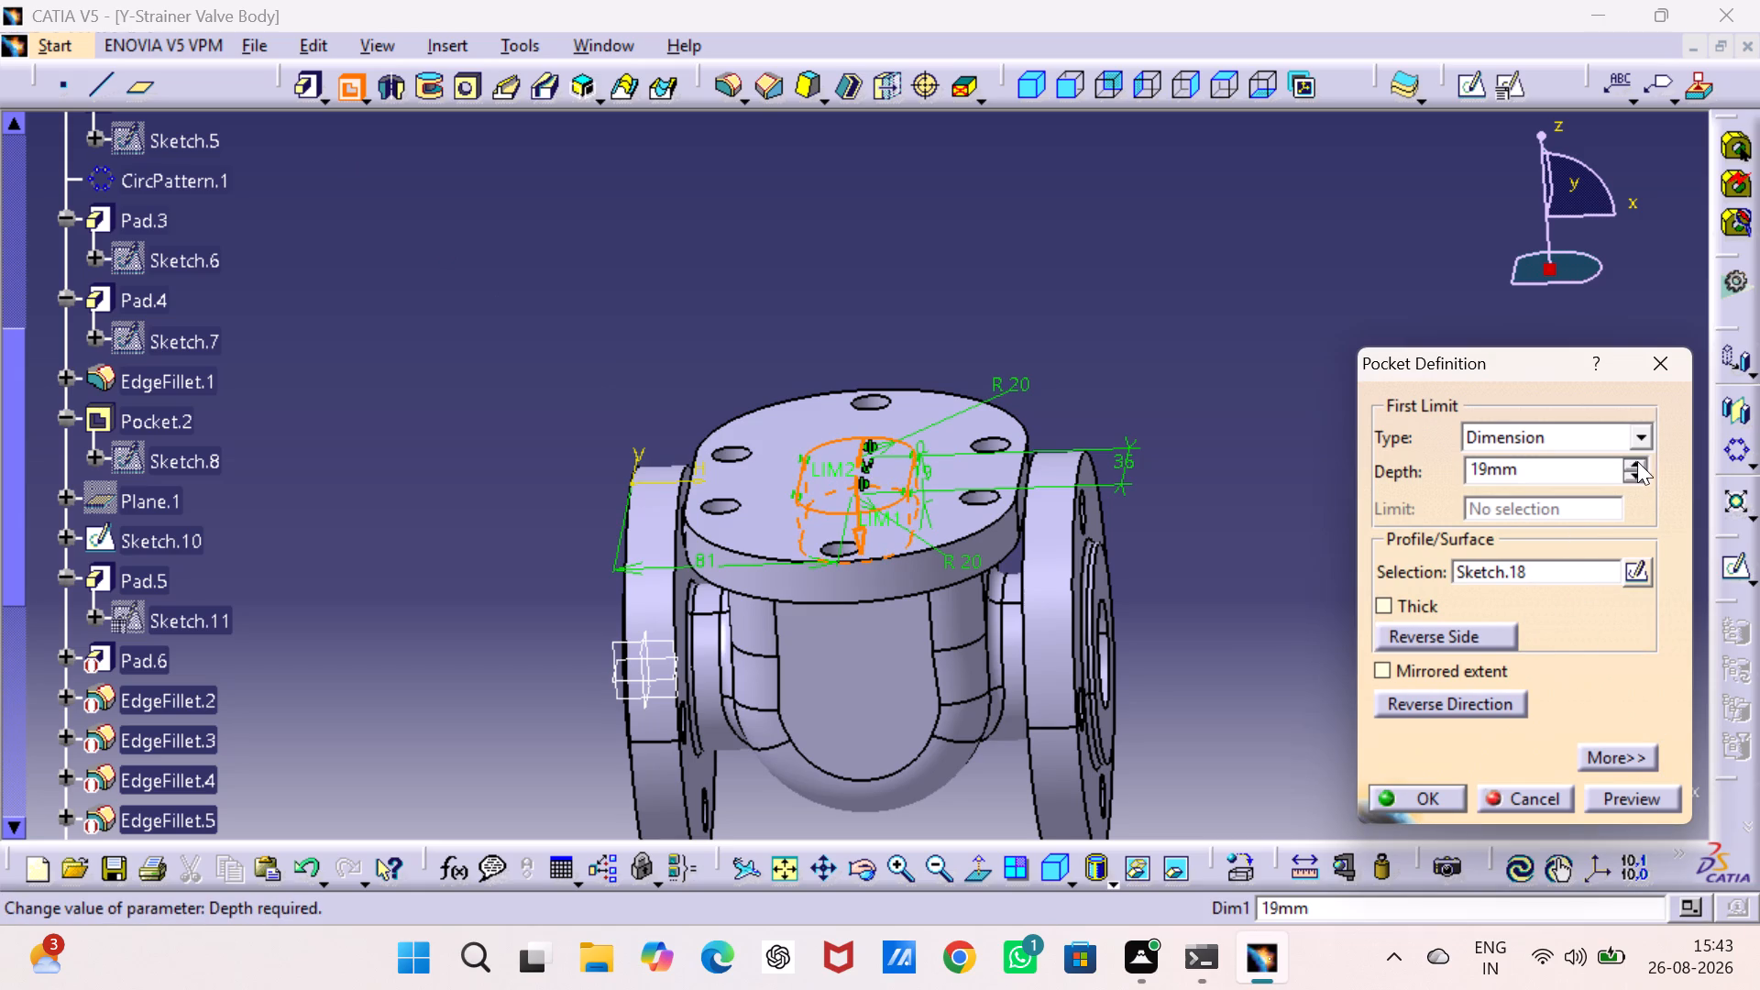
triple_click(1637, 461)
triple_click(1637, 461)
click(1637, 461)
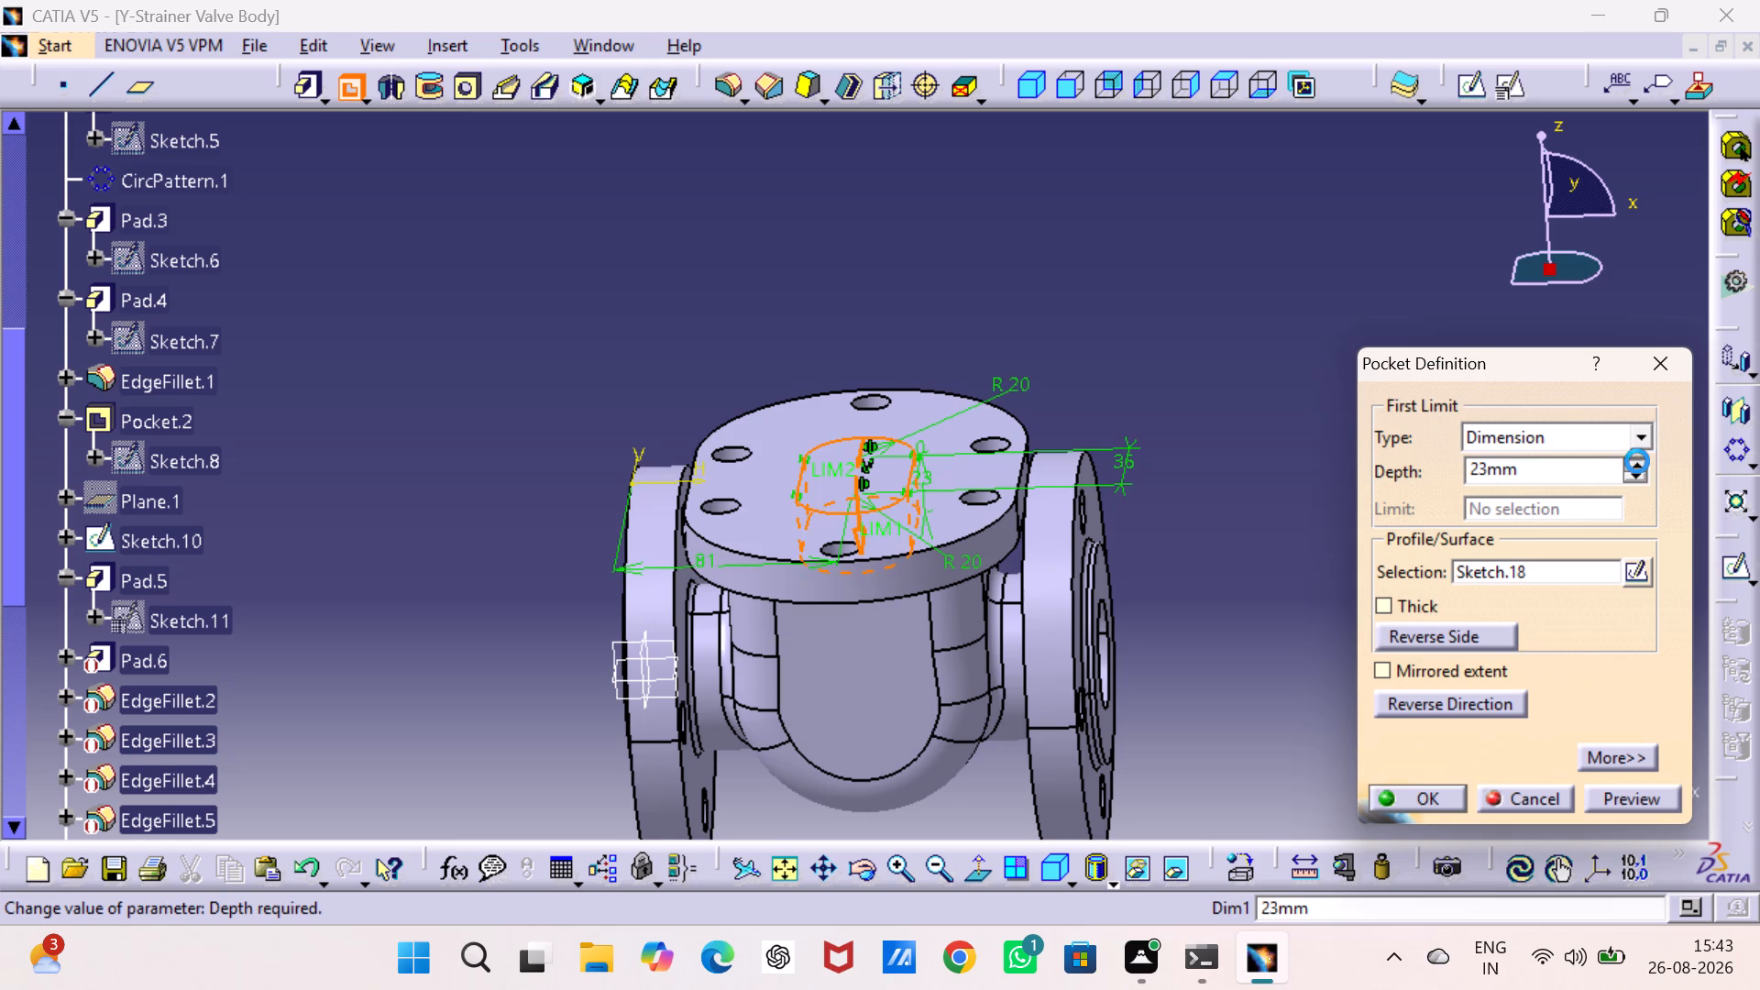
click(1637, 461)
triple_click(1638, 464)
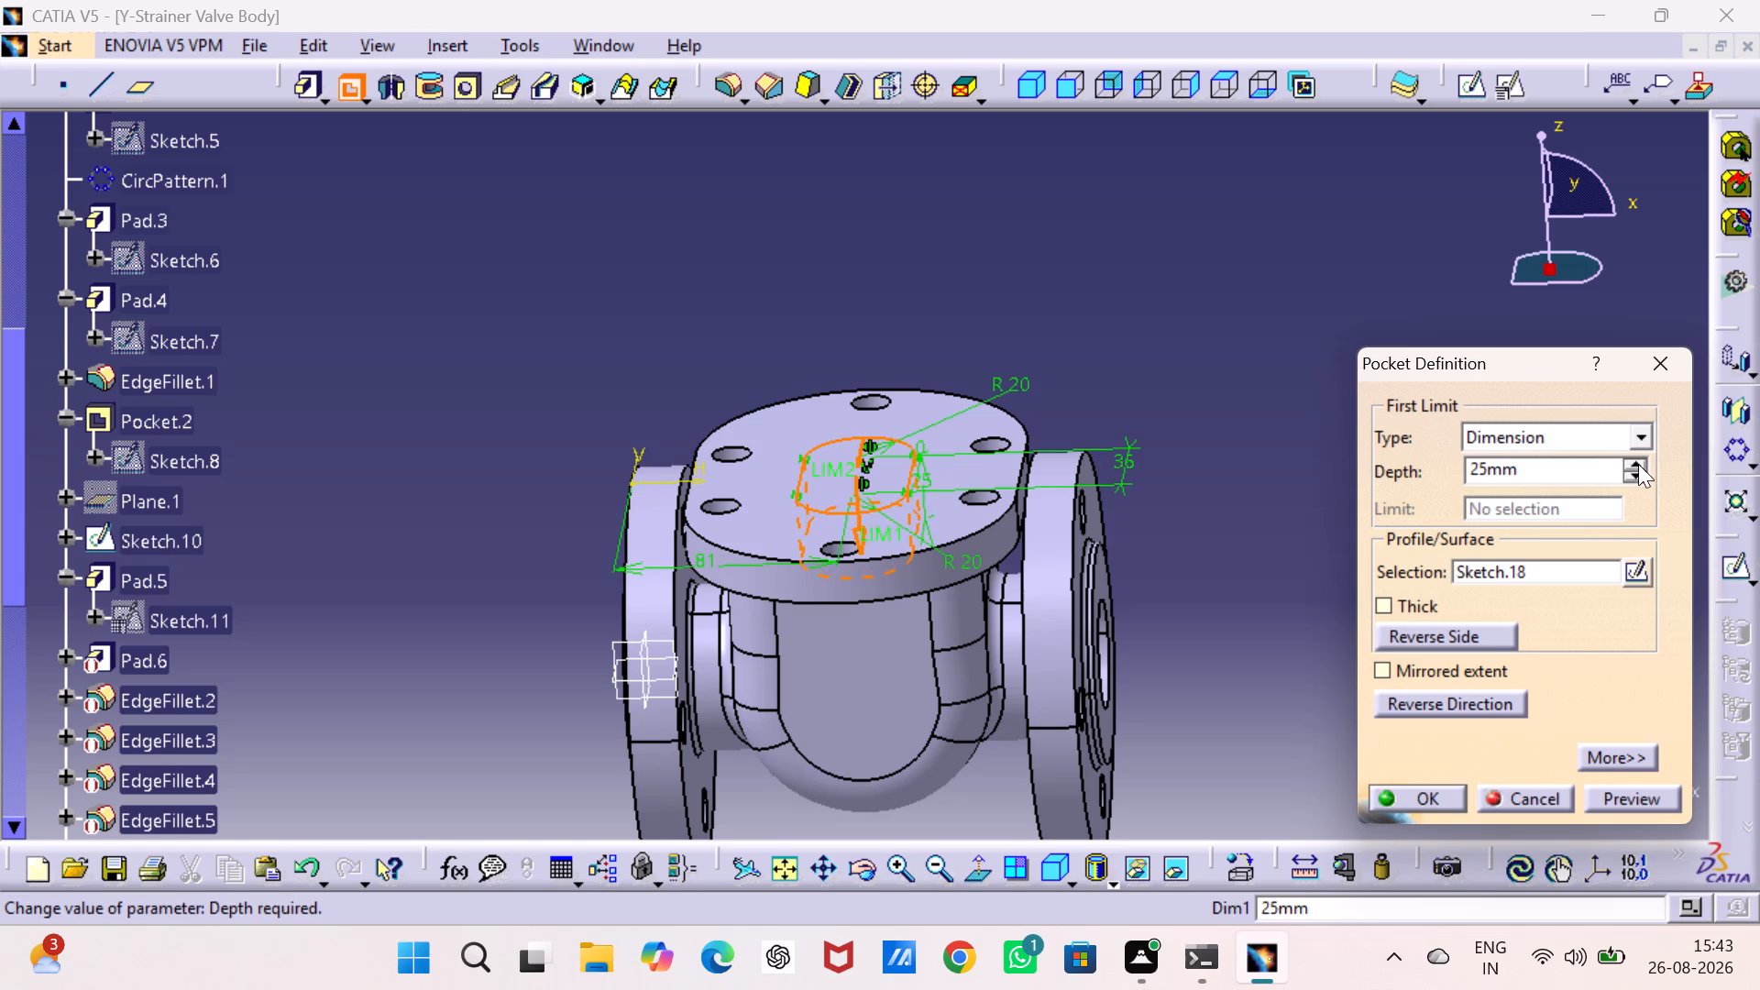
triple_click(1638, 464)
triple_click(1638, 464)
triple_click(1638, 464)
triple_click(1638, 464)
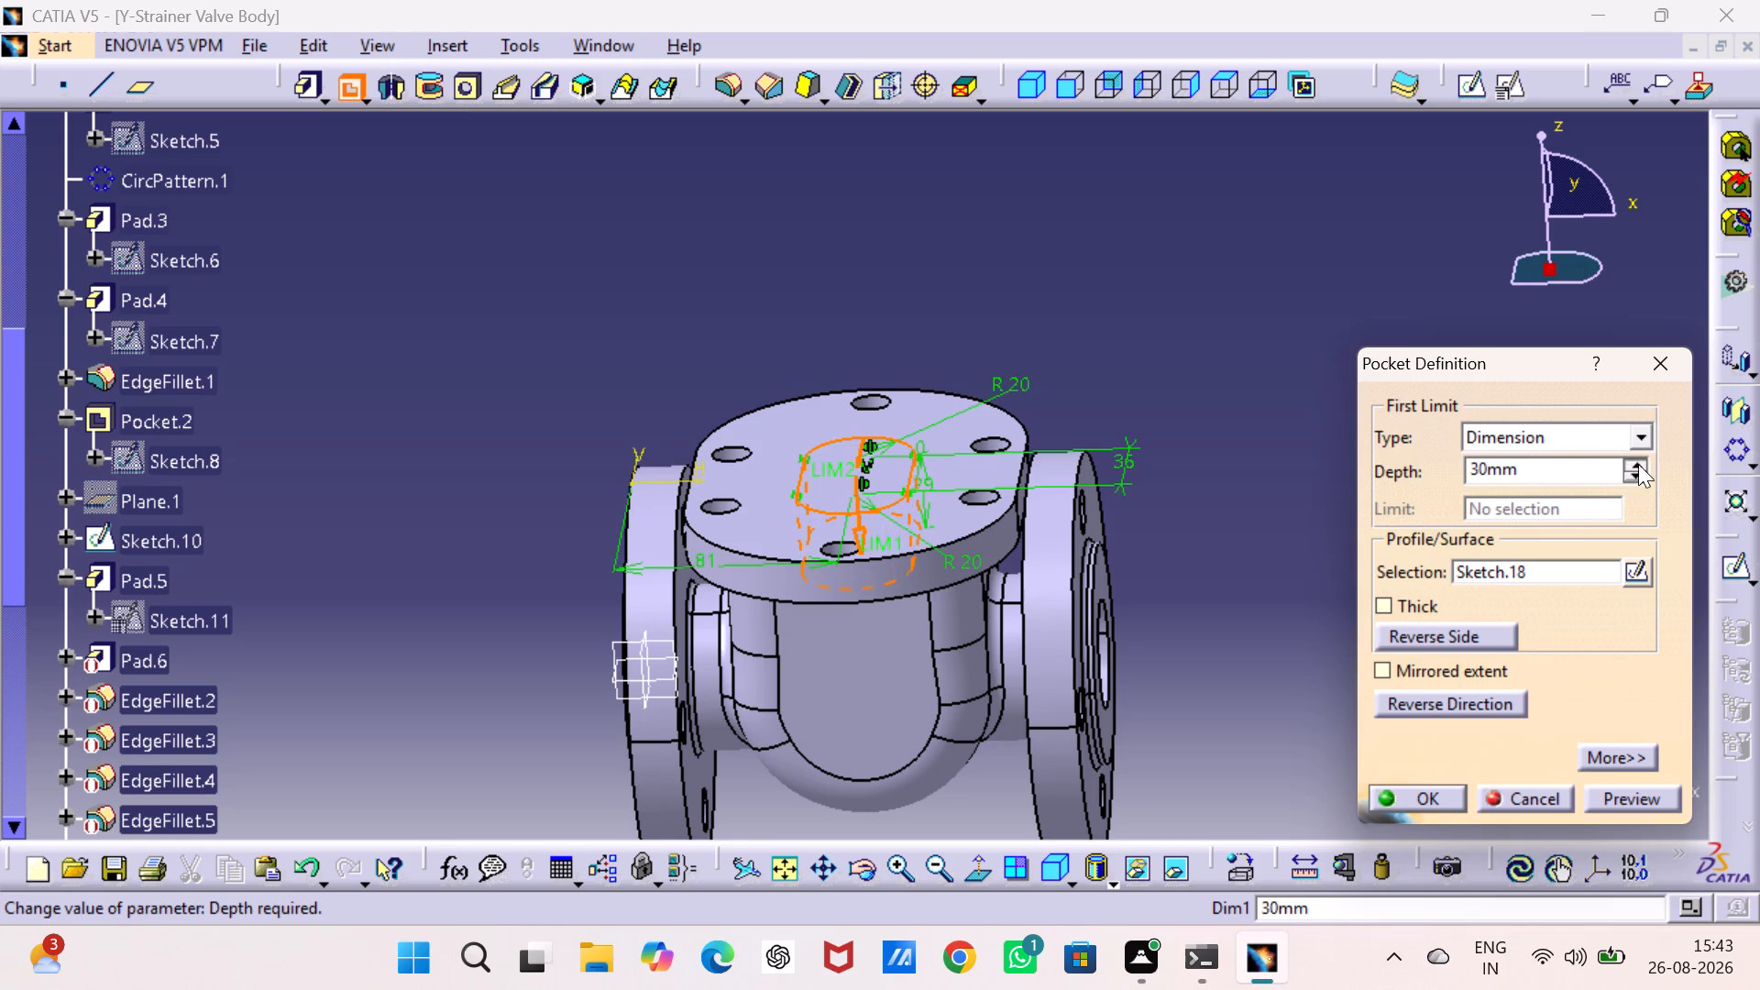
triple_click(1638, 464)
triple_click(1638, 464)
triple_click(1638, 464)
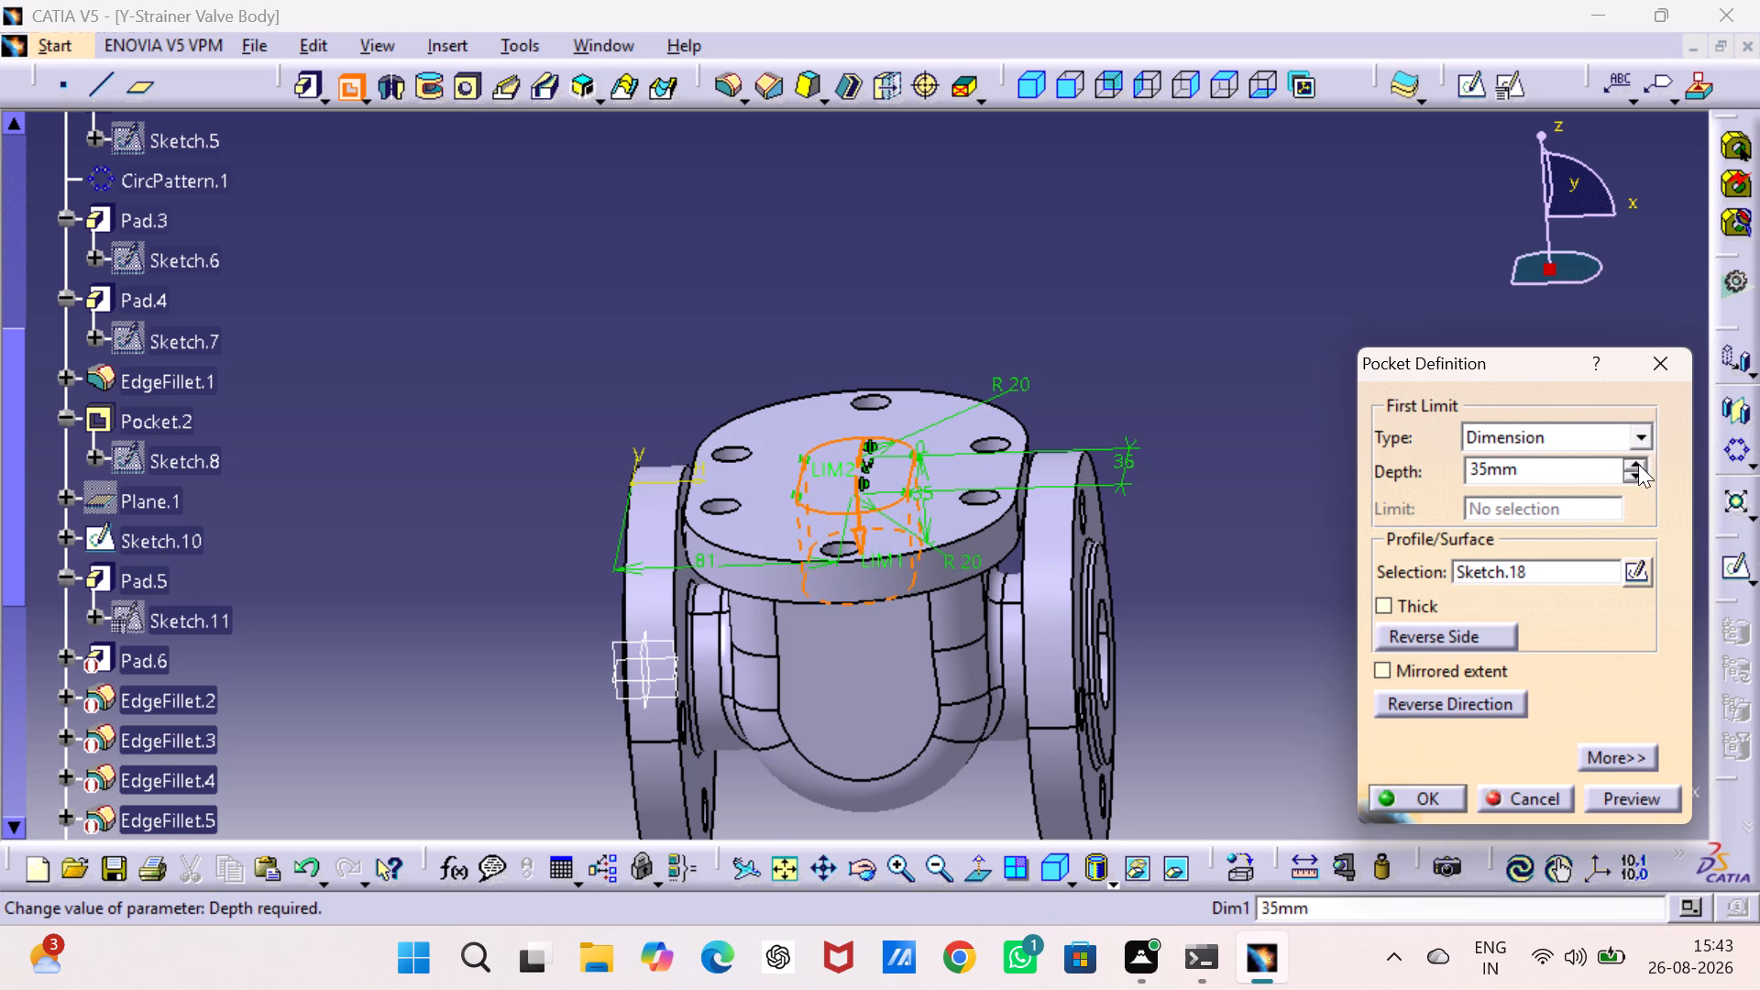
triple_click(1638, 464)
triple_click(1638, 464)
triple_click(1638, 464)
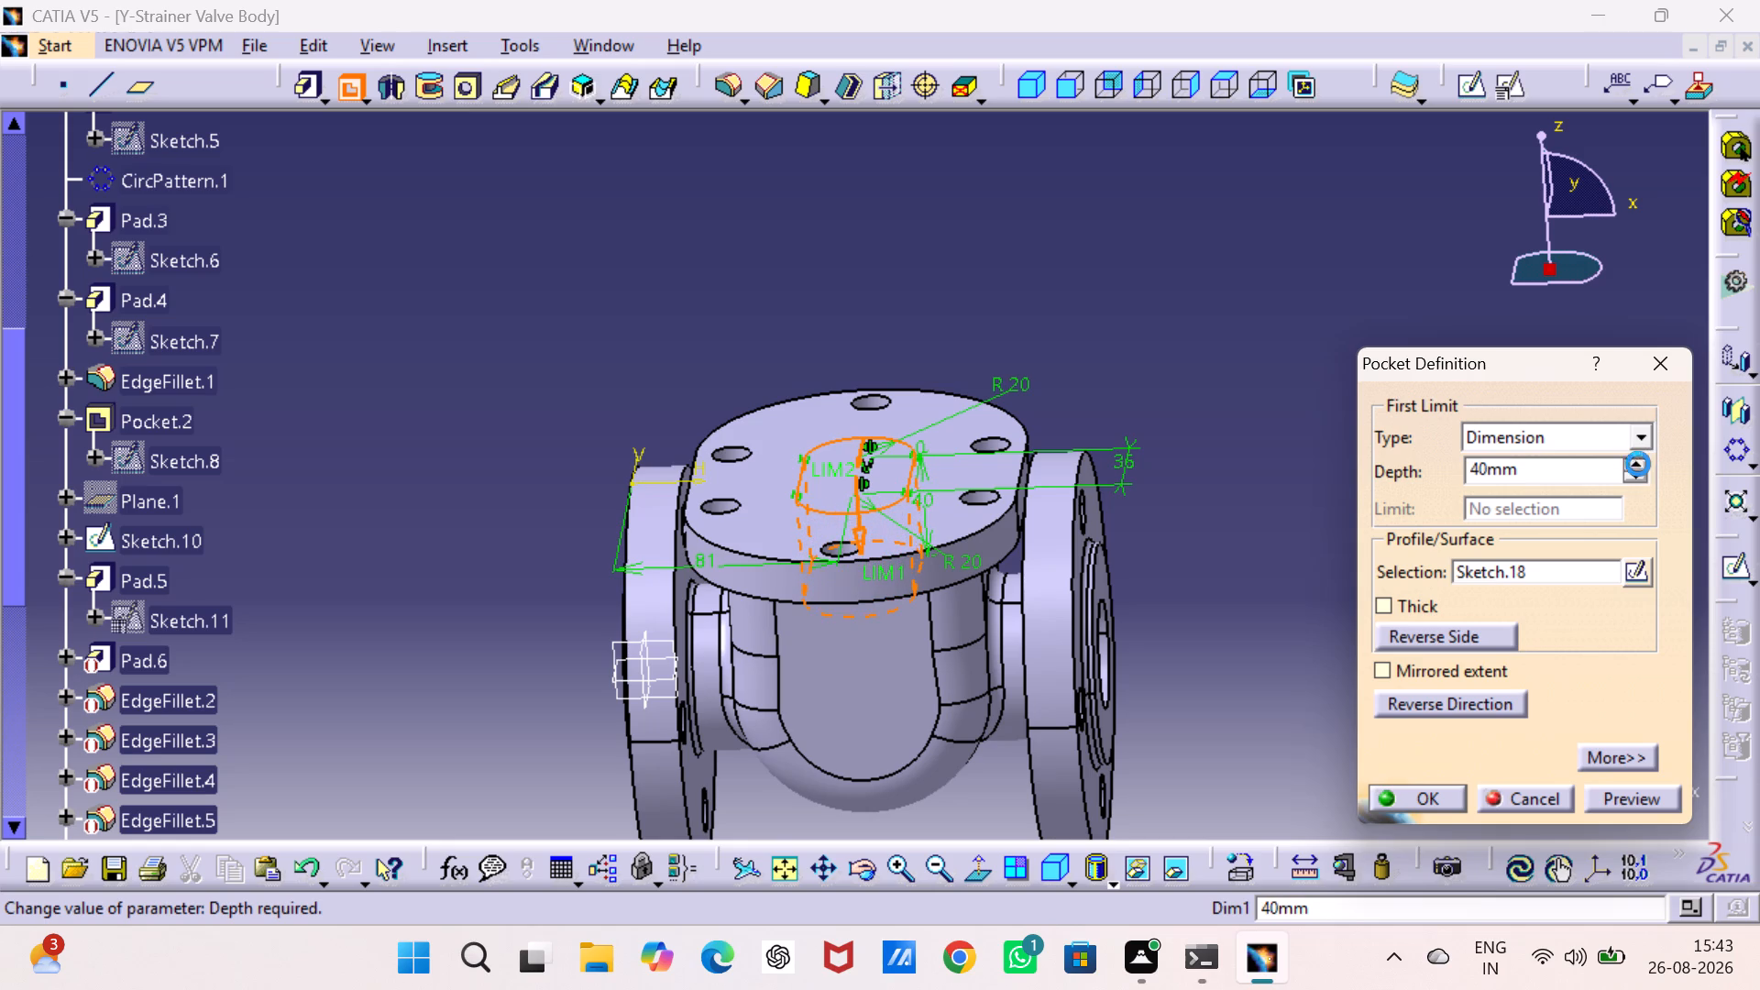
triple_click(1638, 464)
triple_click(1638, 464)
click(1638, 464)
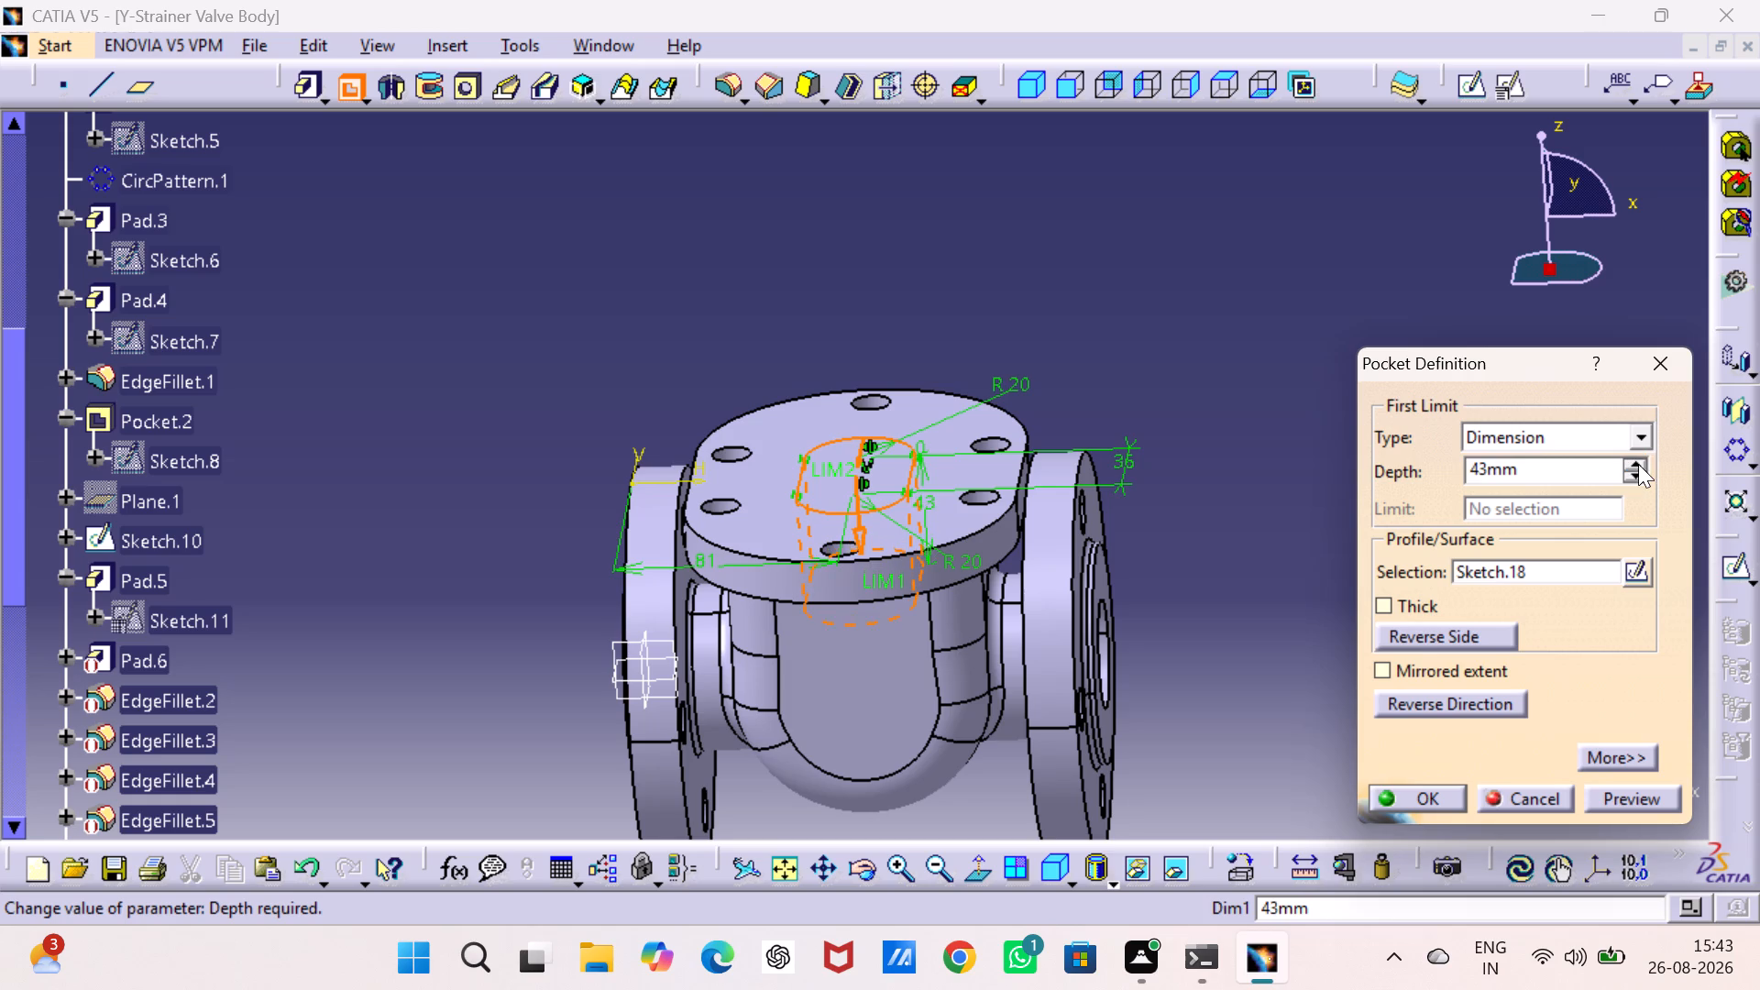
triple_click(1638, 464)
triple_click(1638, 464)
triple_click(1638, 464)
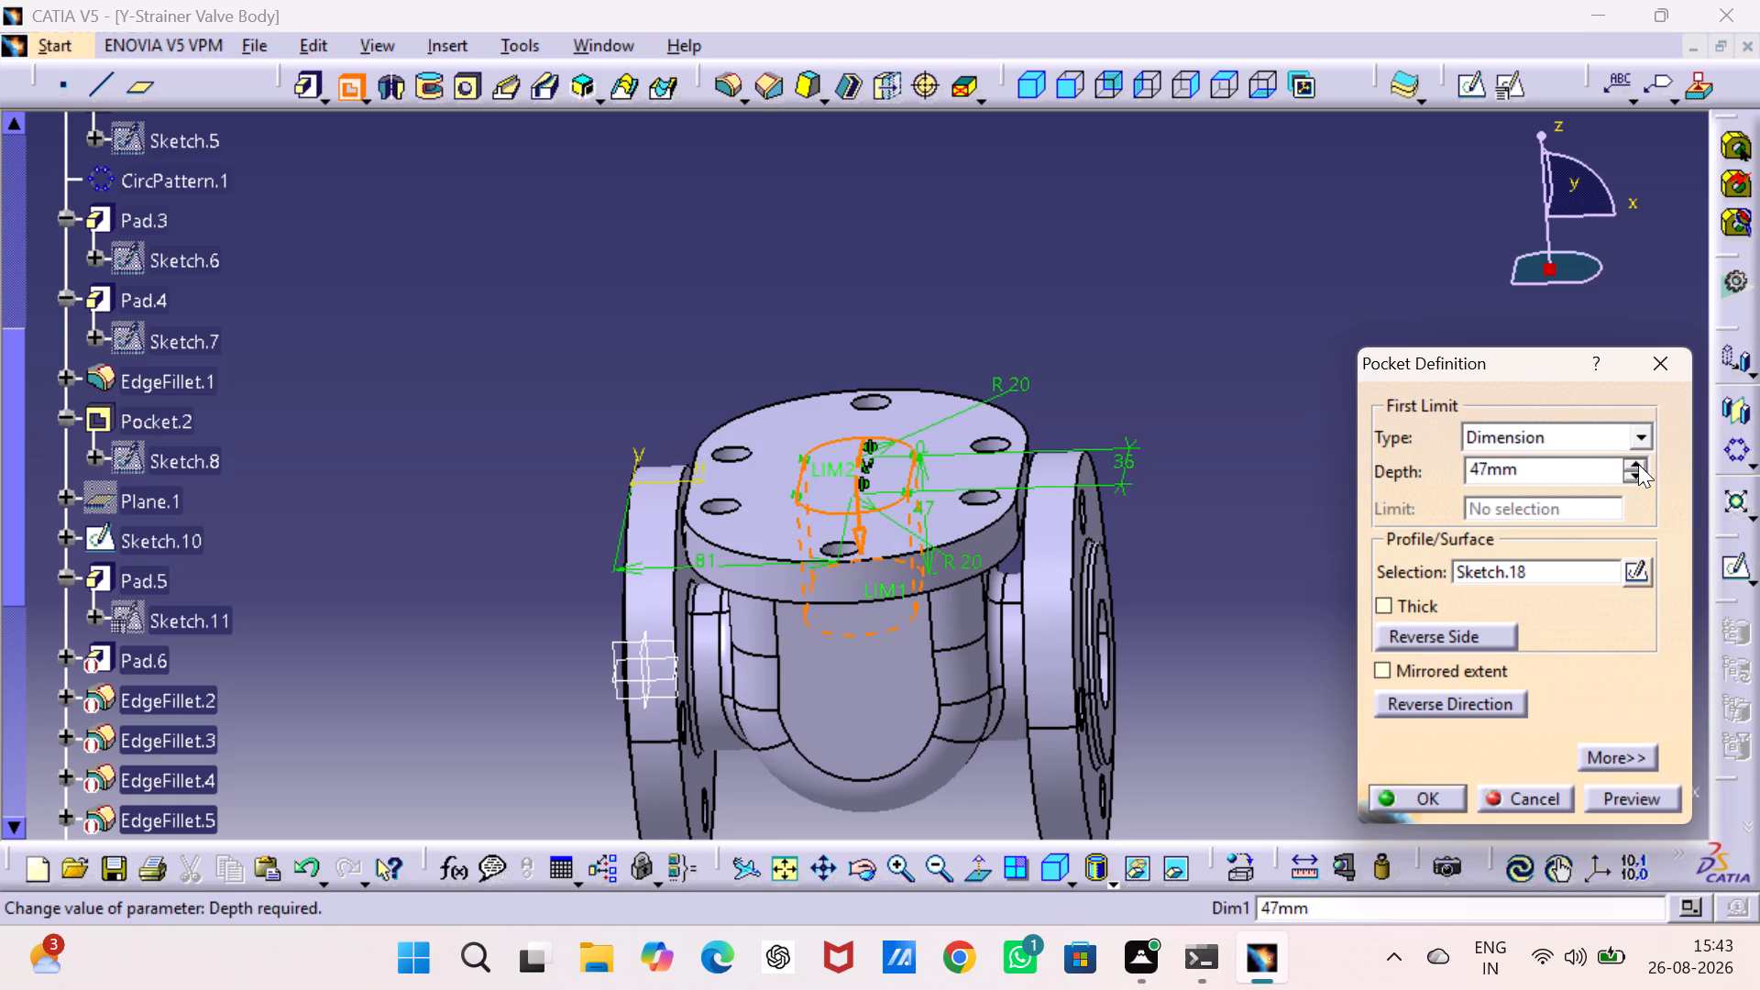
click(1638, 464)
triple_click(1638, 464)
triple_click(1638, 464)
triple_click(1638, 464)
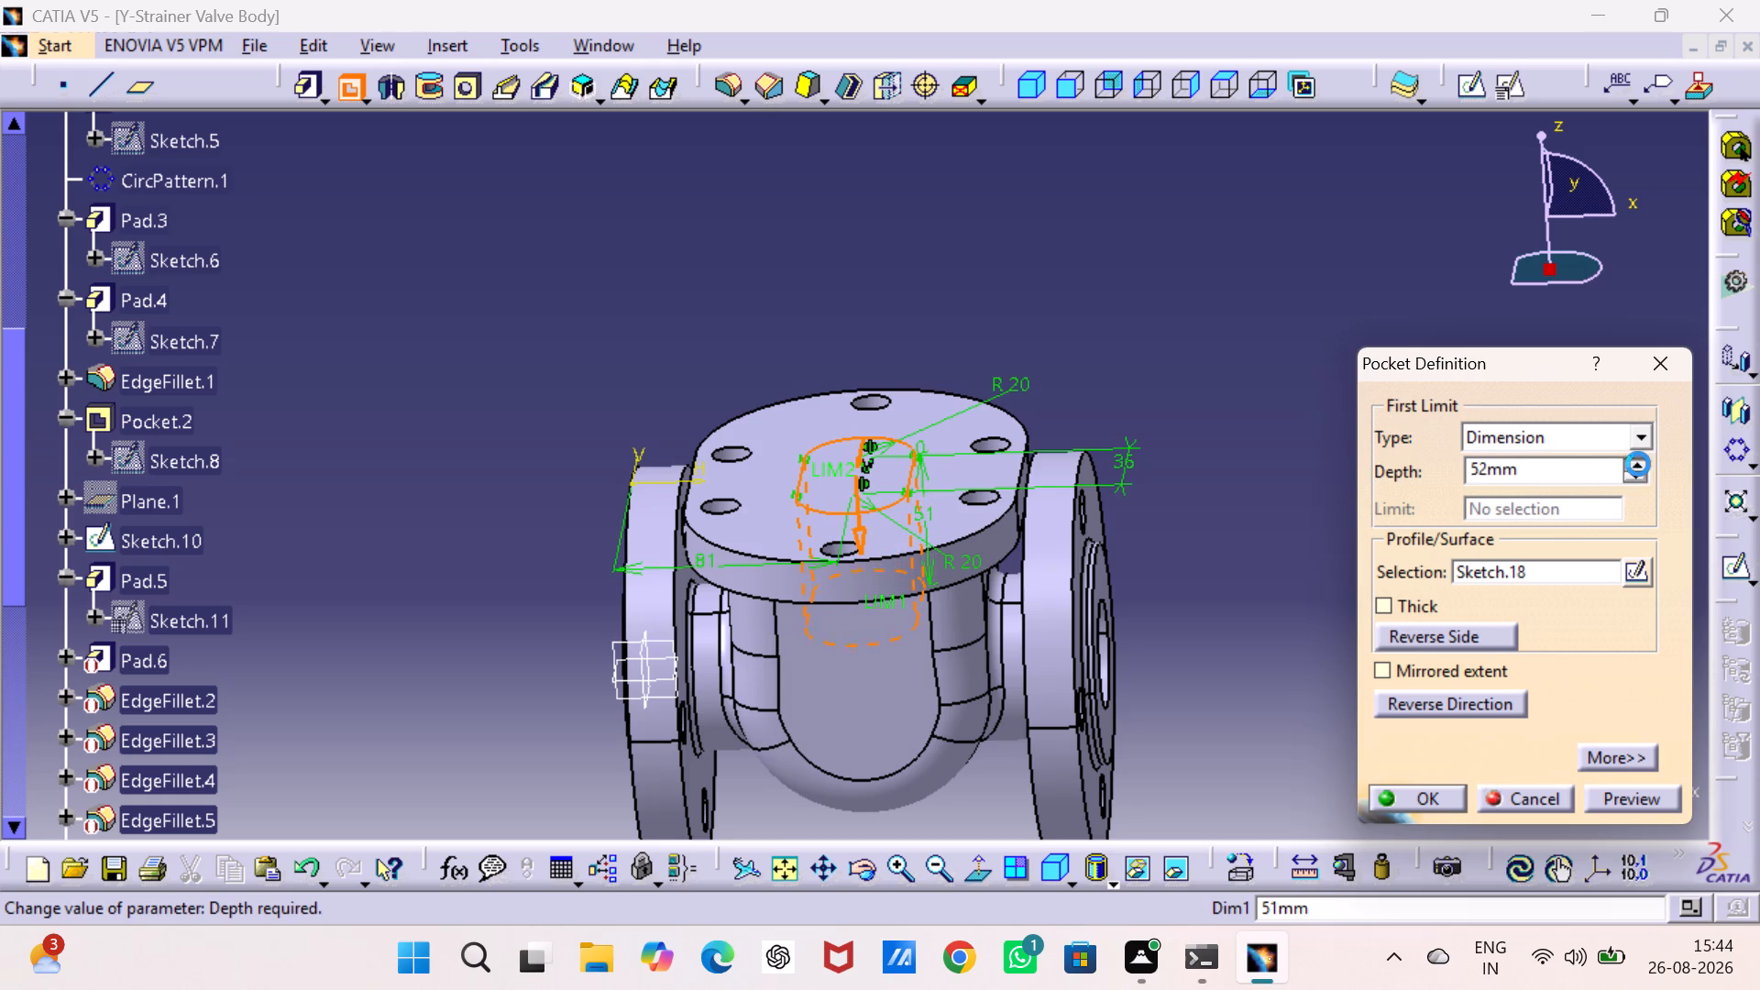
double_click(1638, 464)
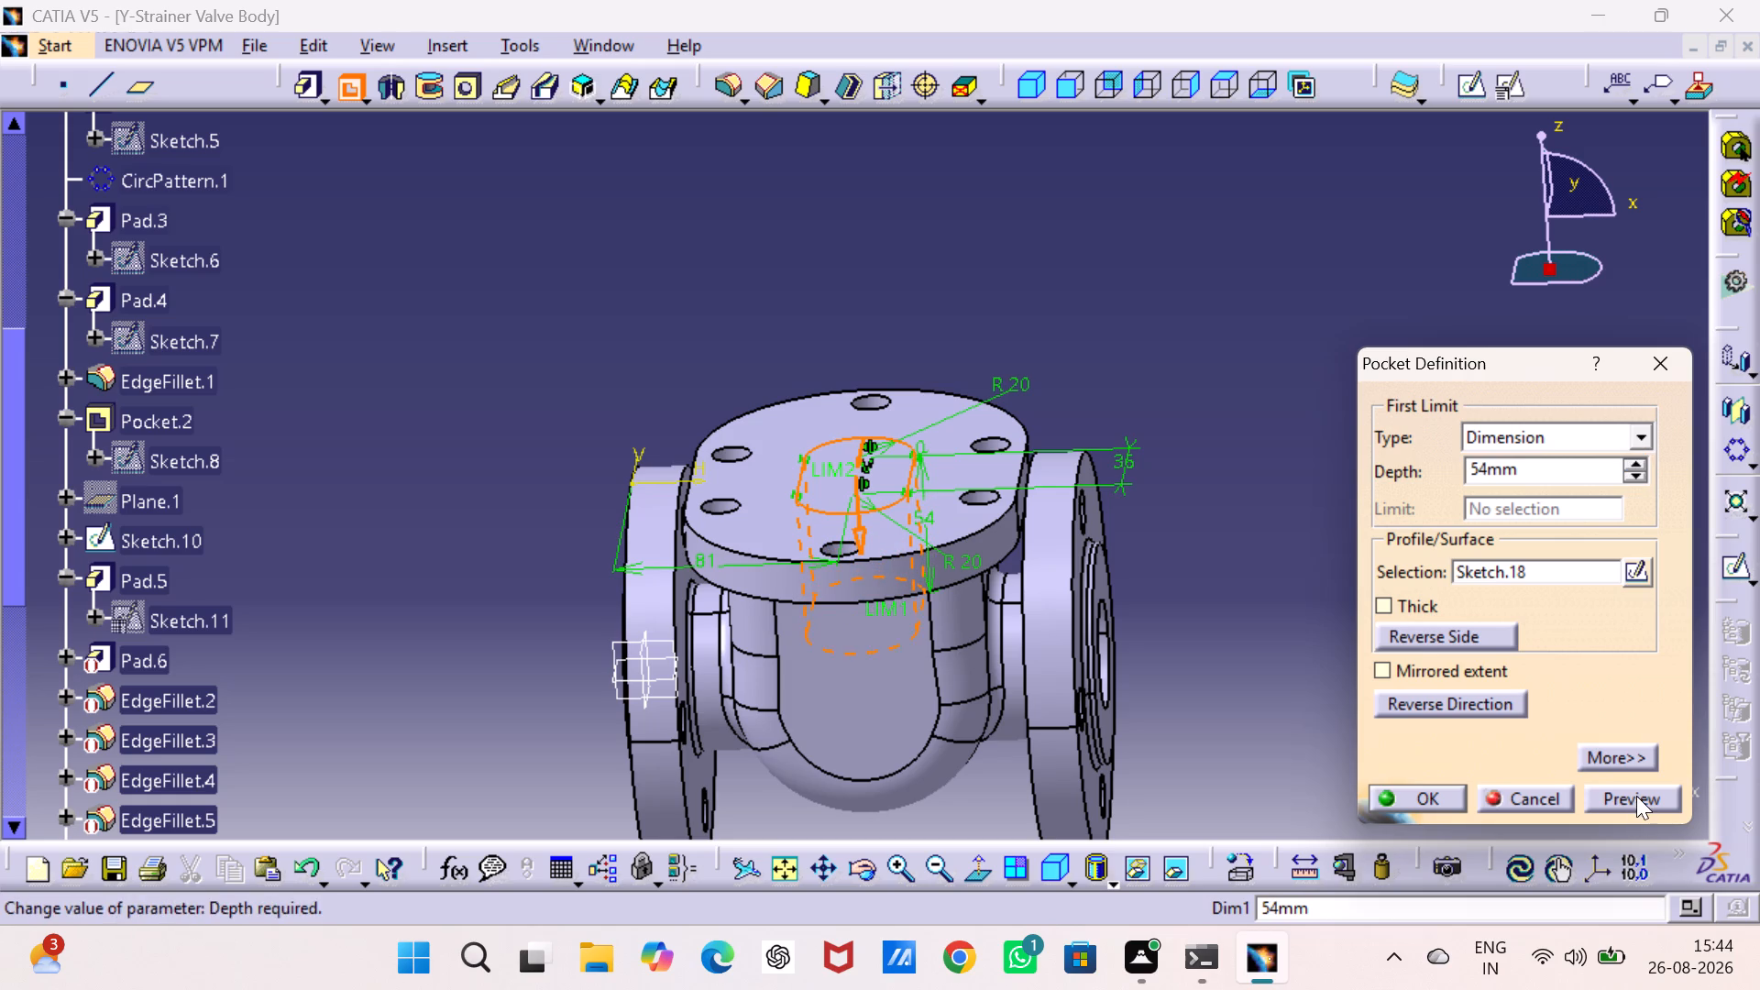
click(1636, 796)
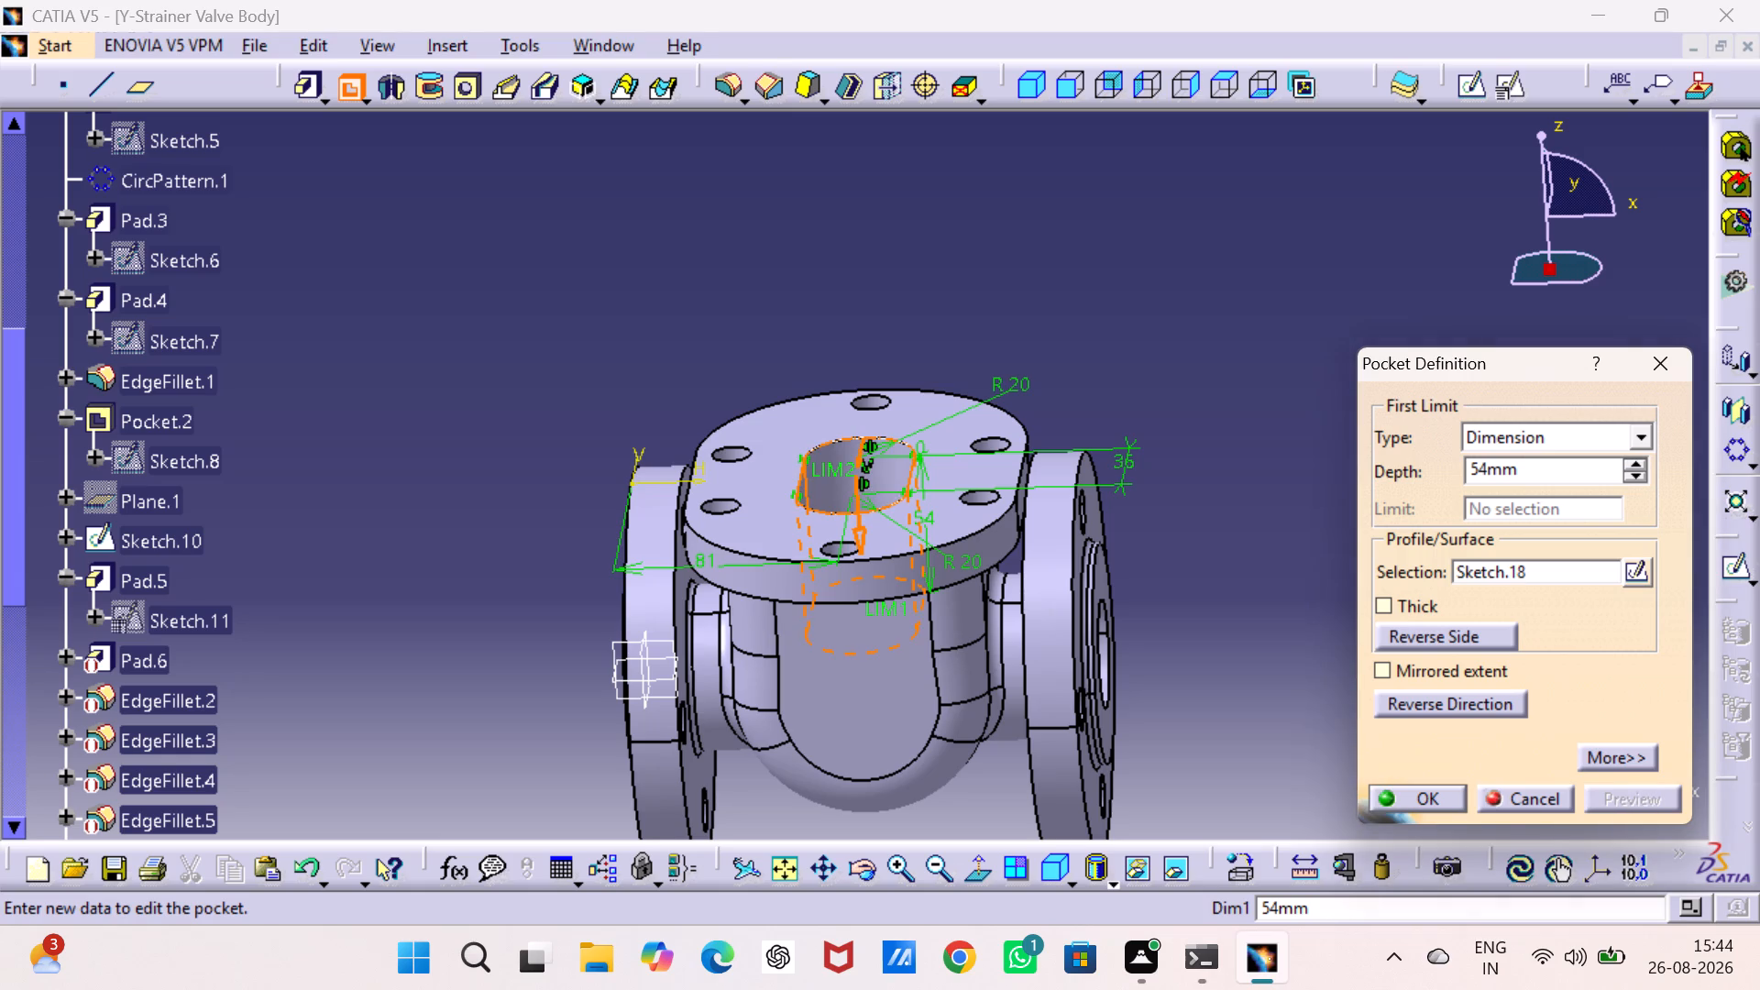
Set the elongated pocket's depth to 50 mm and create the pocket.
middle_drag(1185, 498, 1190, 499)
right_drag(1185, 498, 1190, 499)
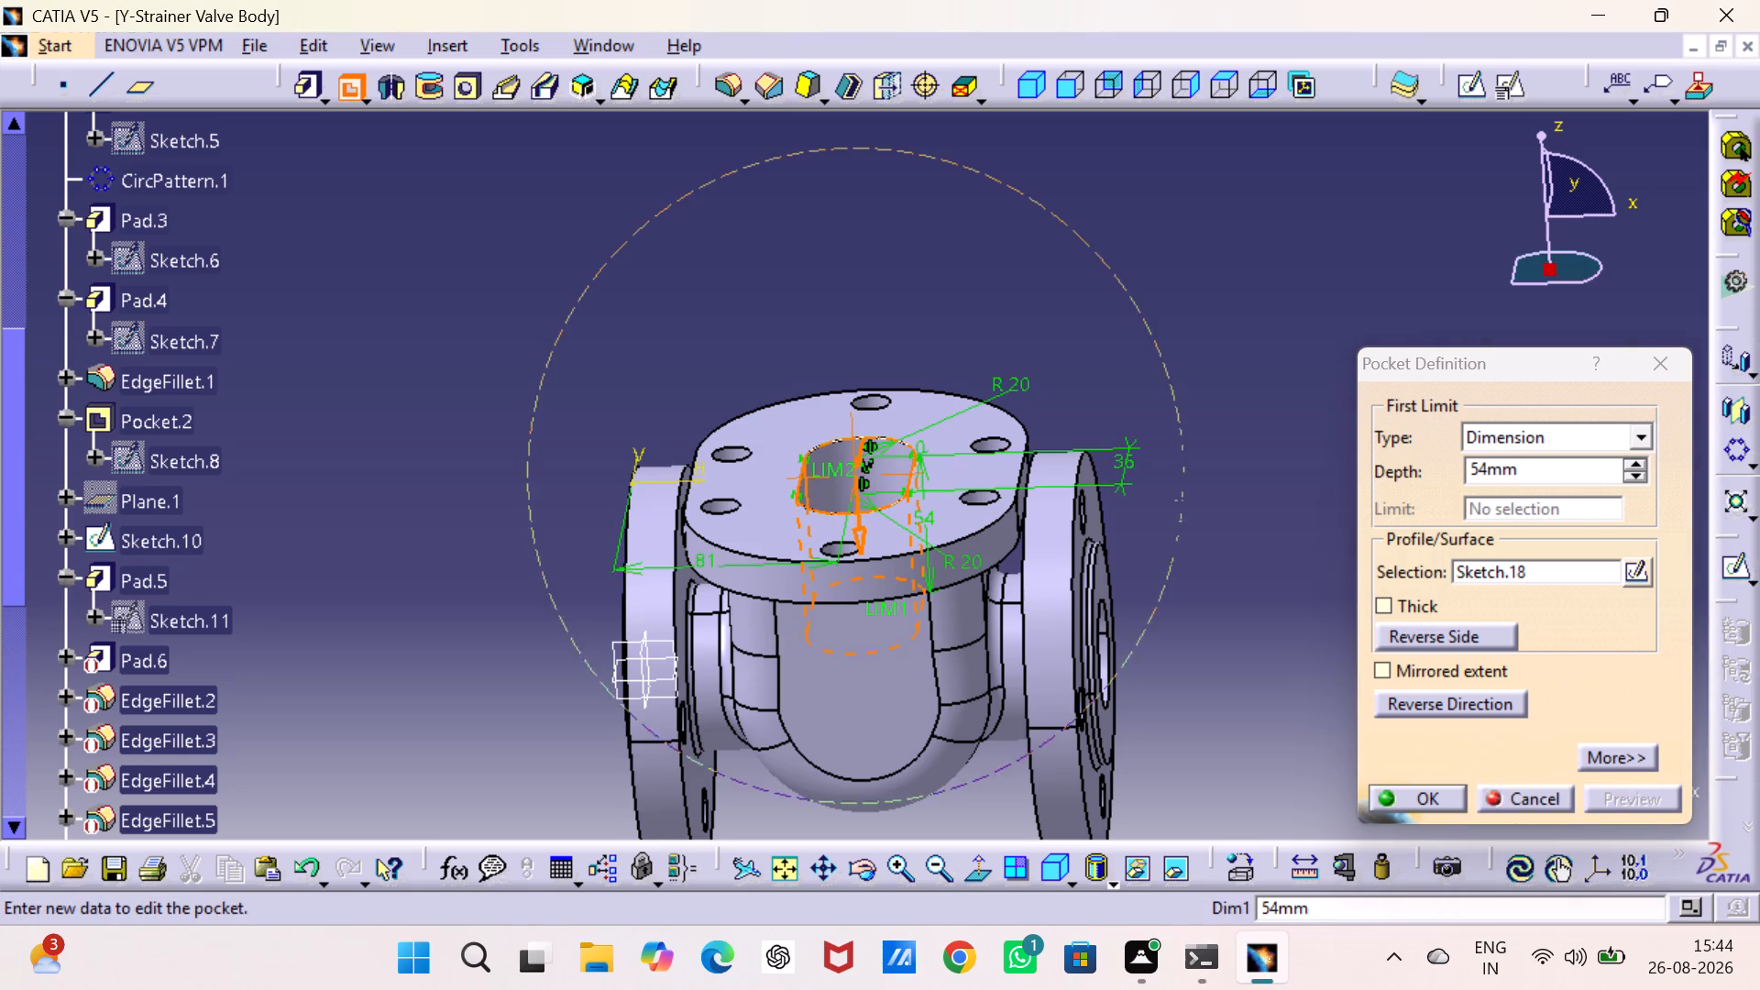
middle_drag(1190, 499, 803, 534)
right_drag(1190, 499, 803, 534)
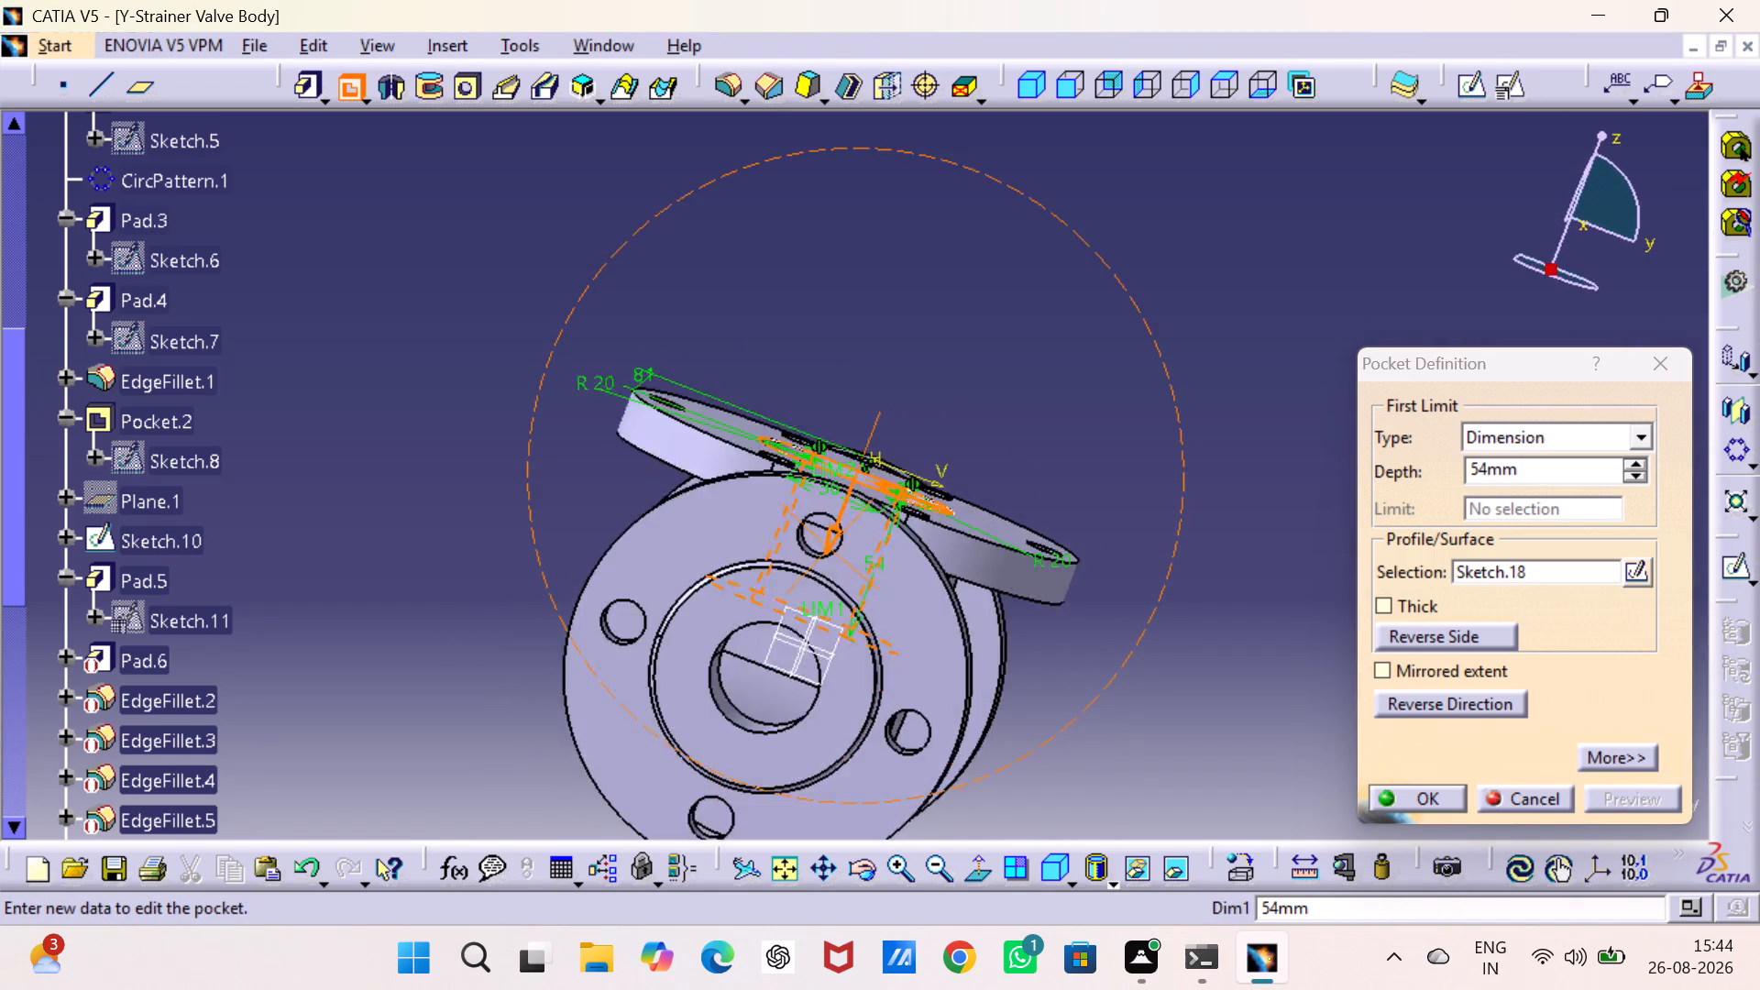
middle_drag(803, 534, 665, 502)
right_drag(803, 534, 665, 502)
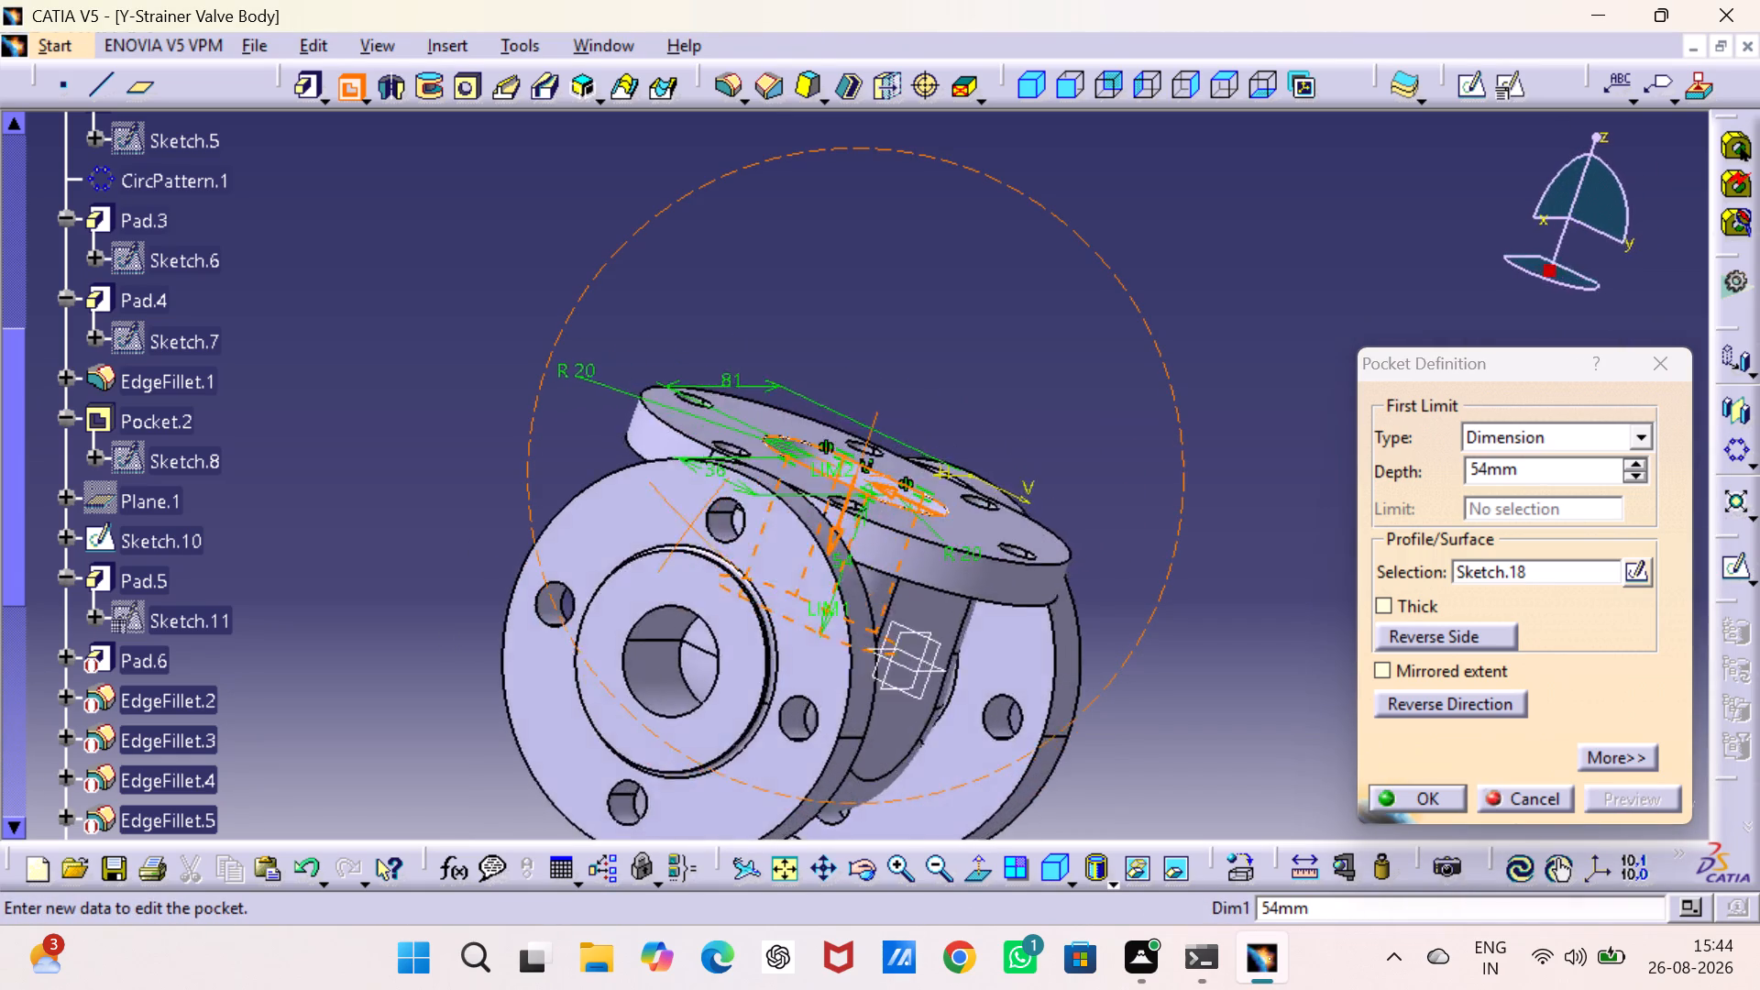
middle_drag(665, 502, 724, 460)
right_drag(665, 502, 727, 461)
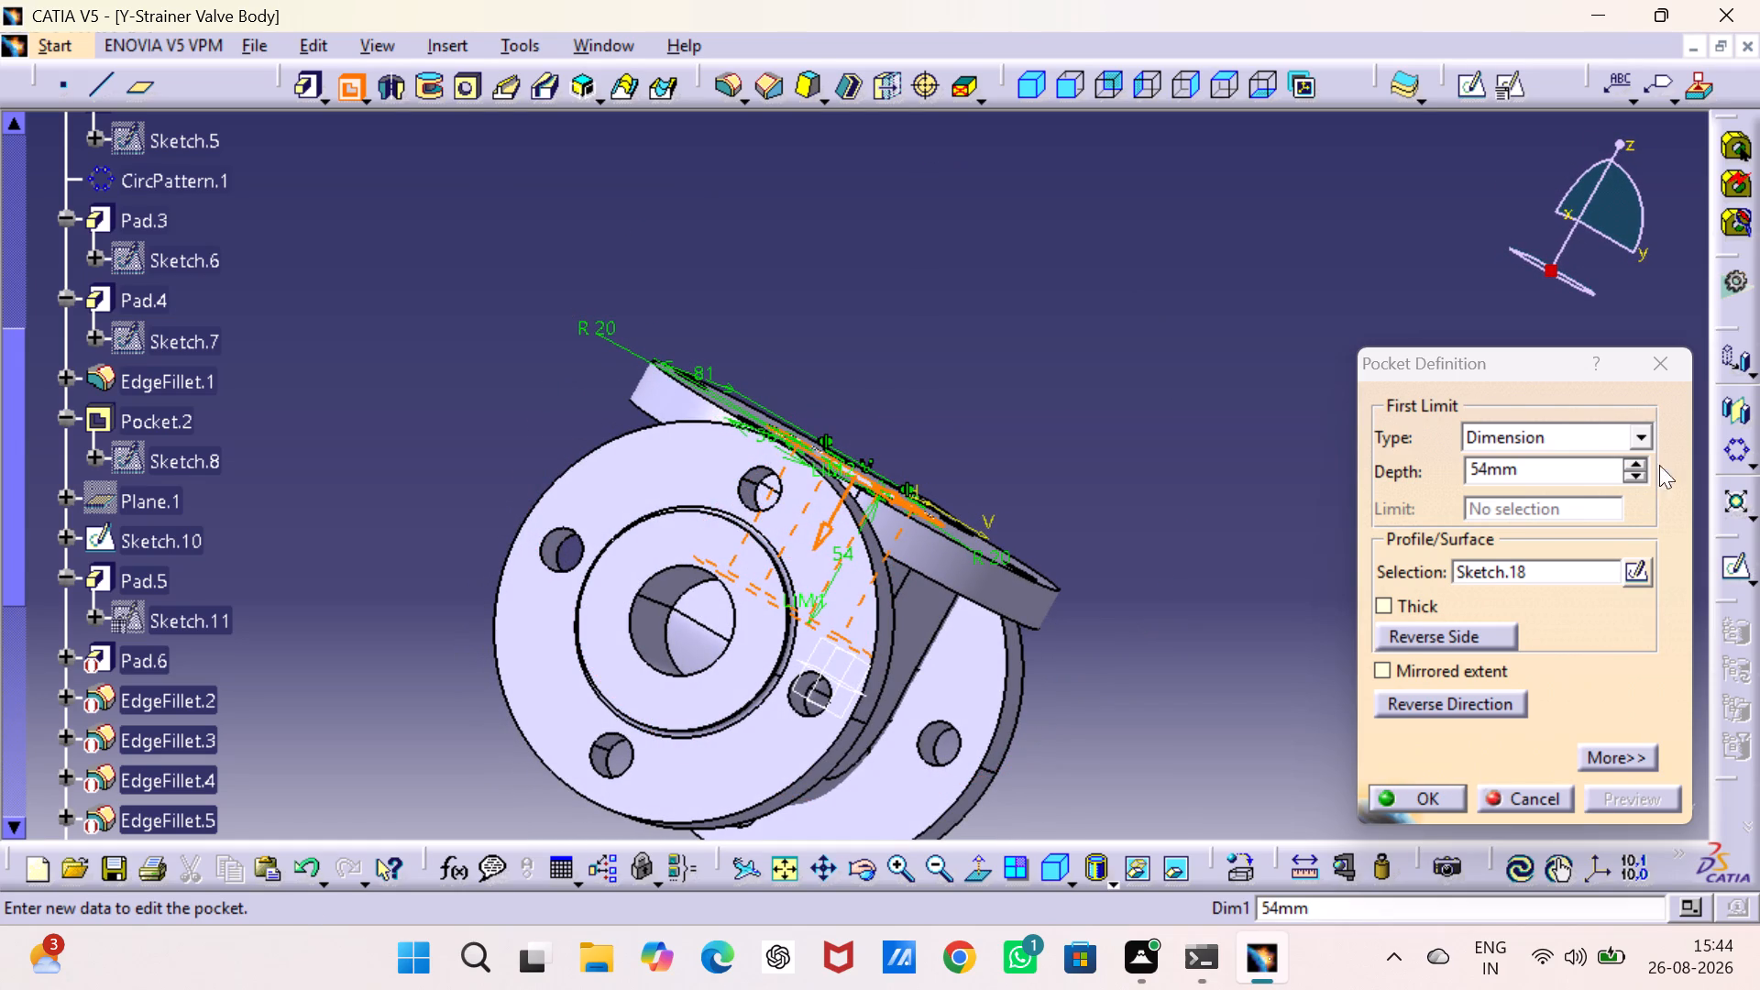
triple_click(1634, 477)
click(1634, 477)
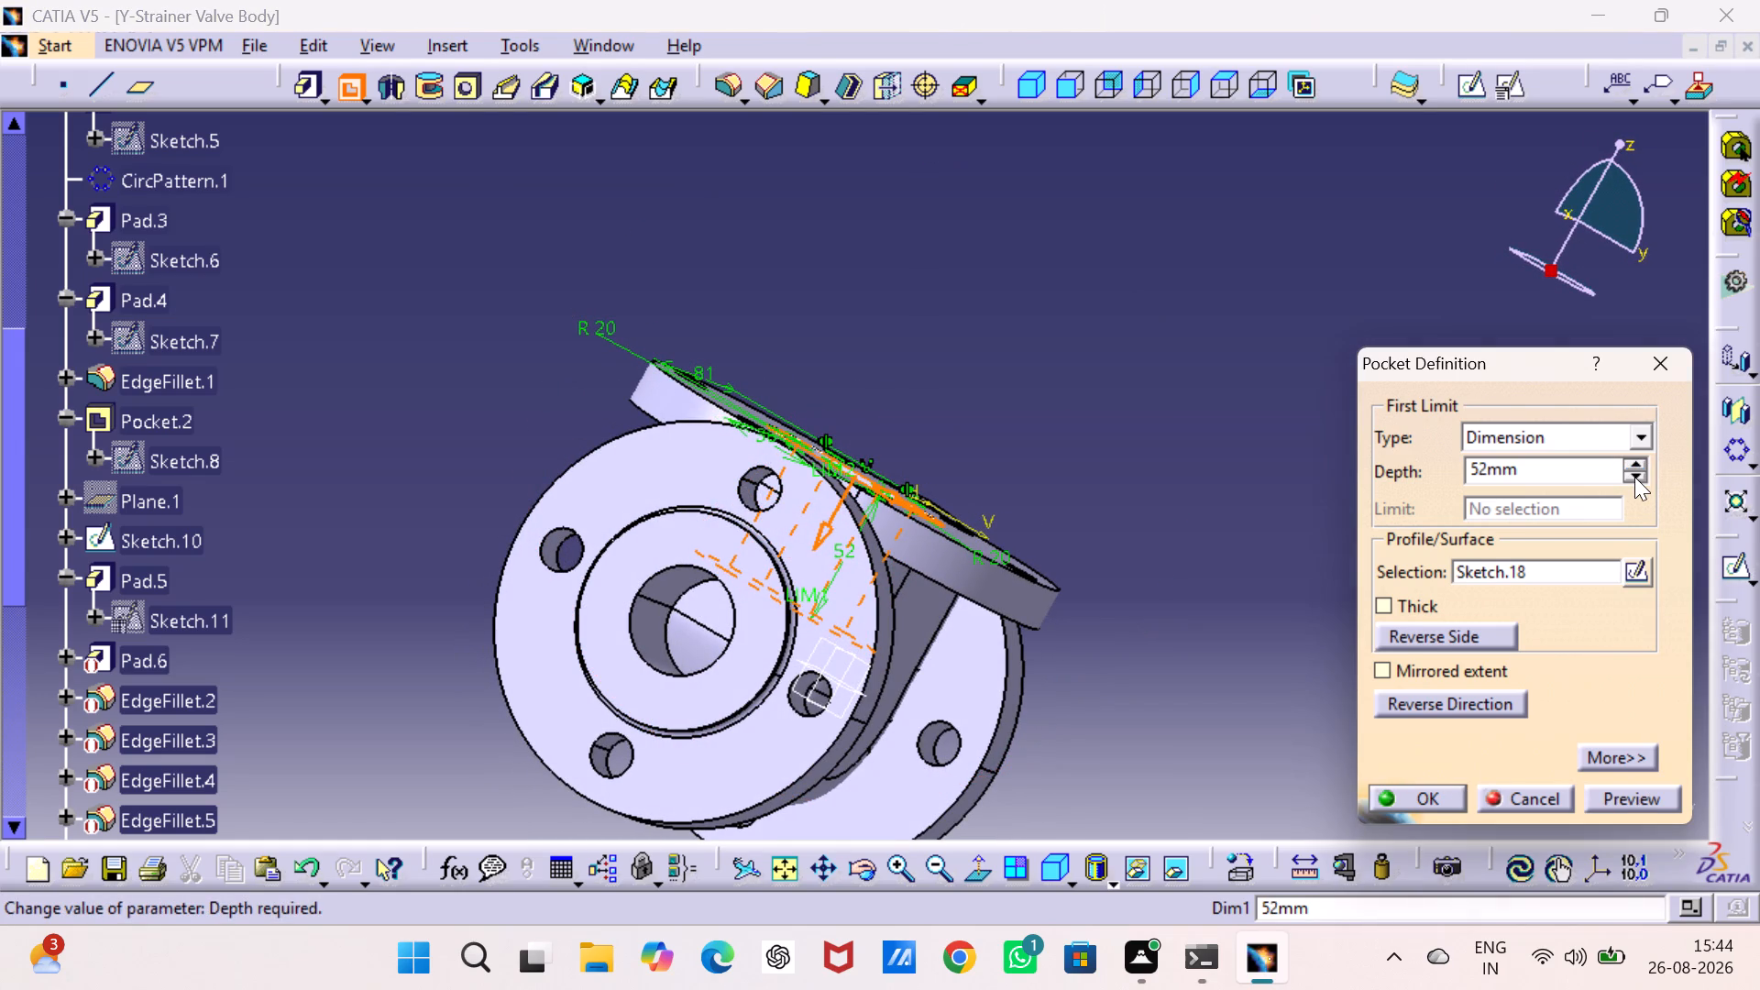
click(1634, 477)
click(1634, 477)
click(1635, 474)
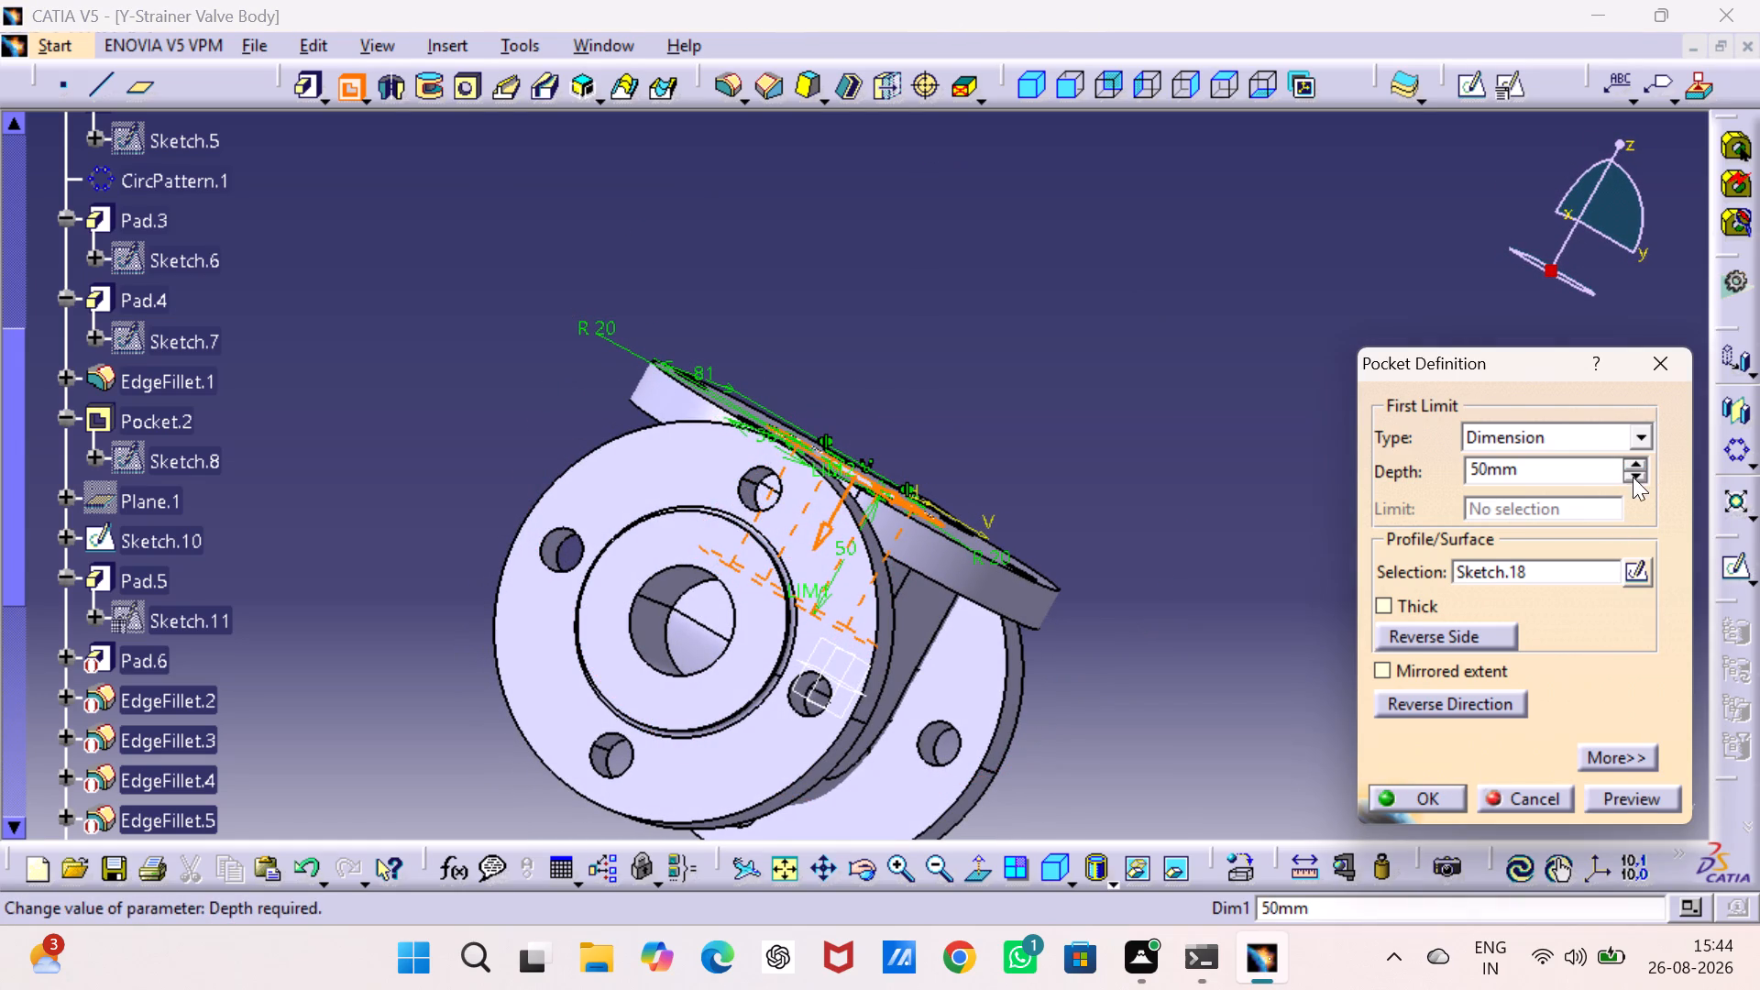
click(1415, 797)
click(1284, 681)
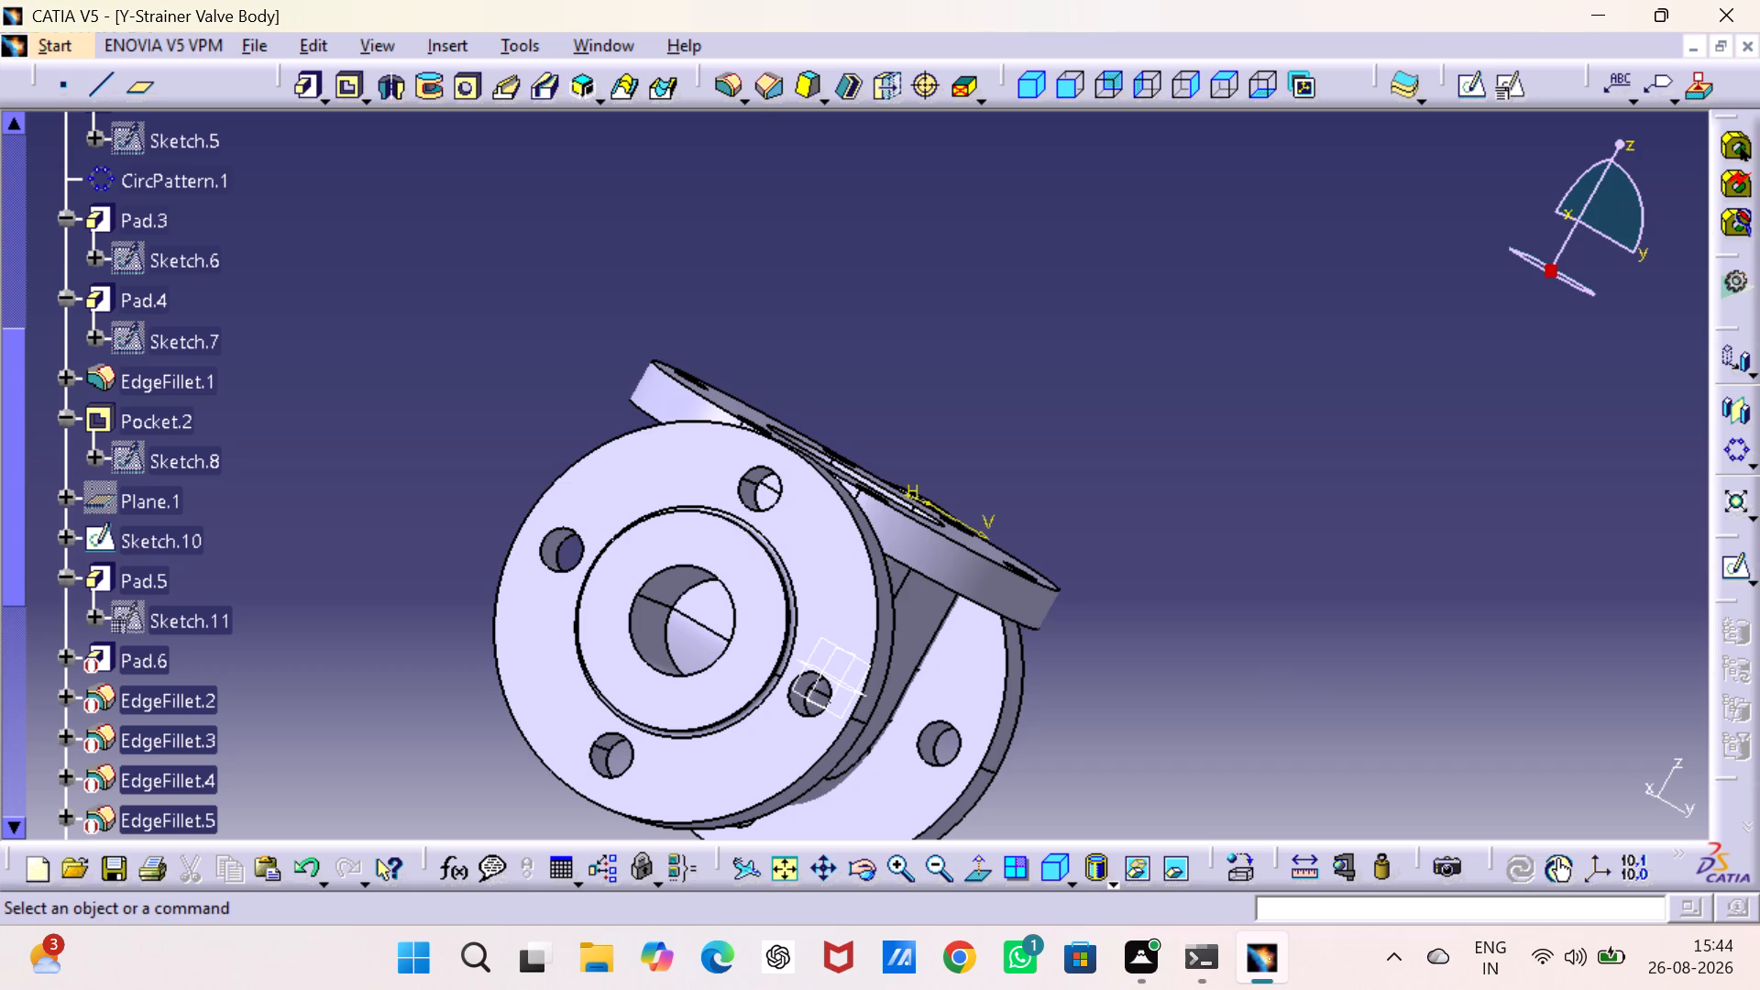
Create a sketch on the raised face of the positive-X end flange, project the bore's circular edge into it, and exit the sketch.
drag(1305, 579, 1302, 591)
click(688, 629)
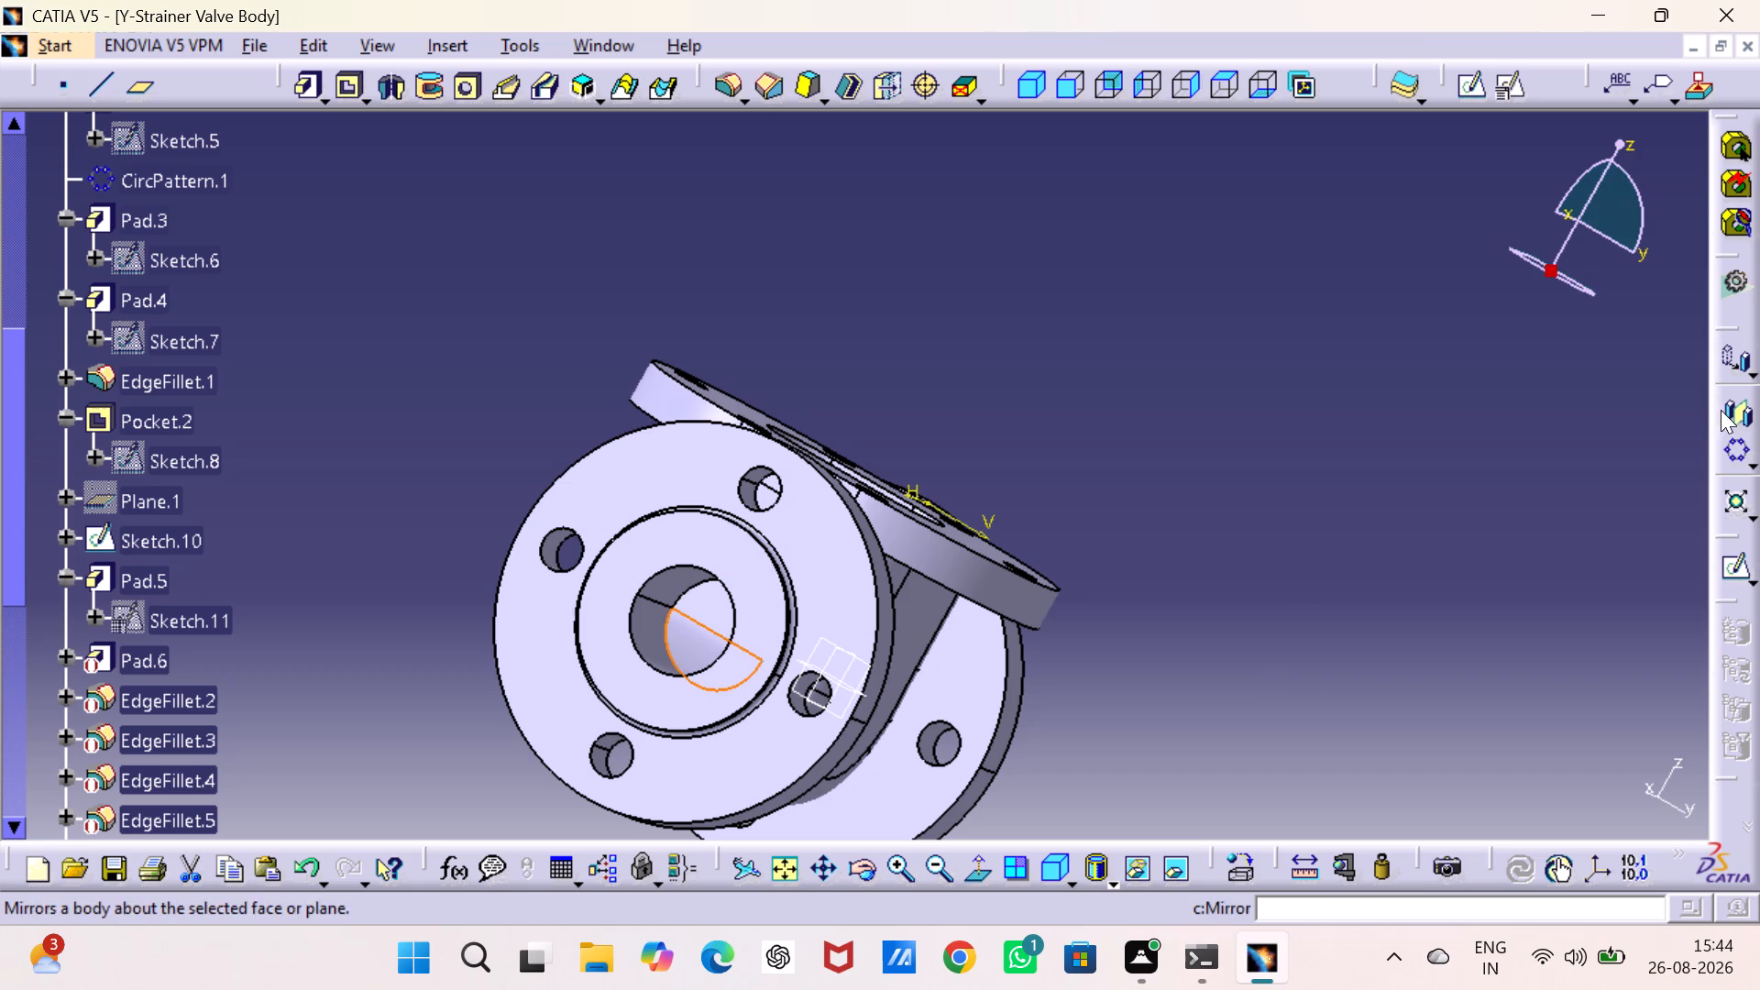
click(1479, 88)
click(1365, 312)
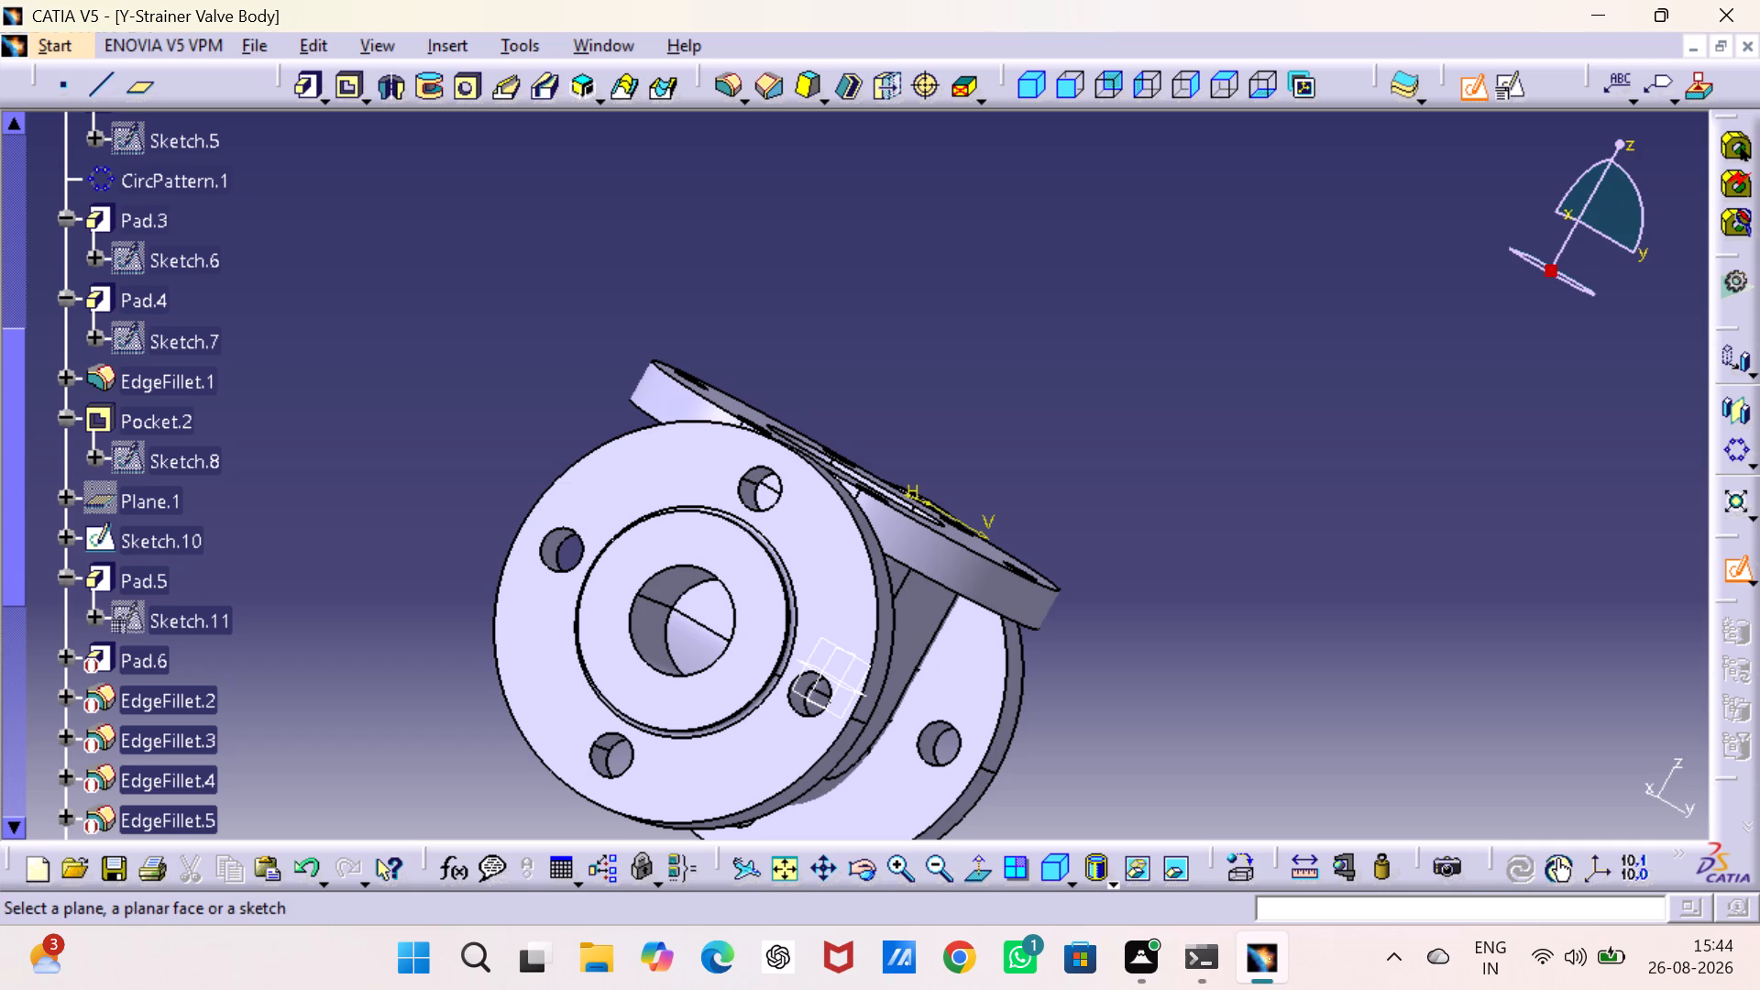
click(617, 580)
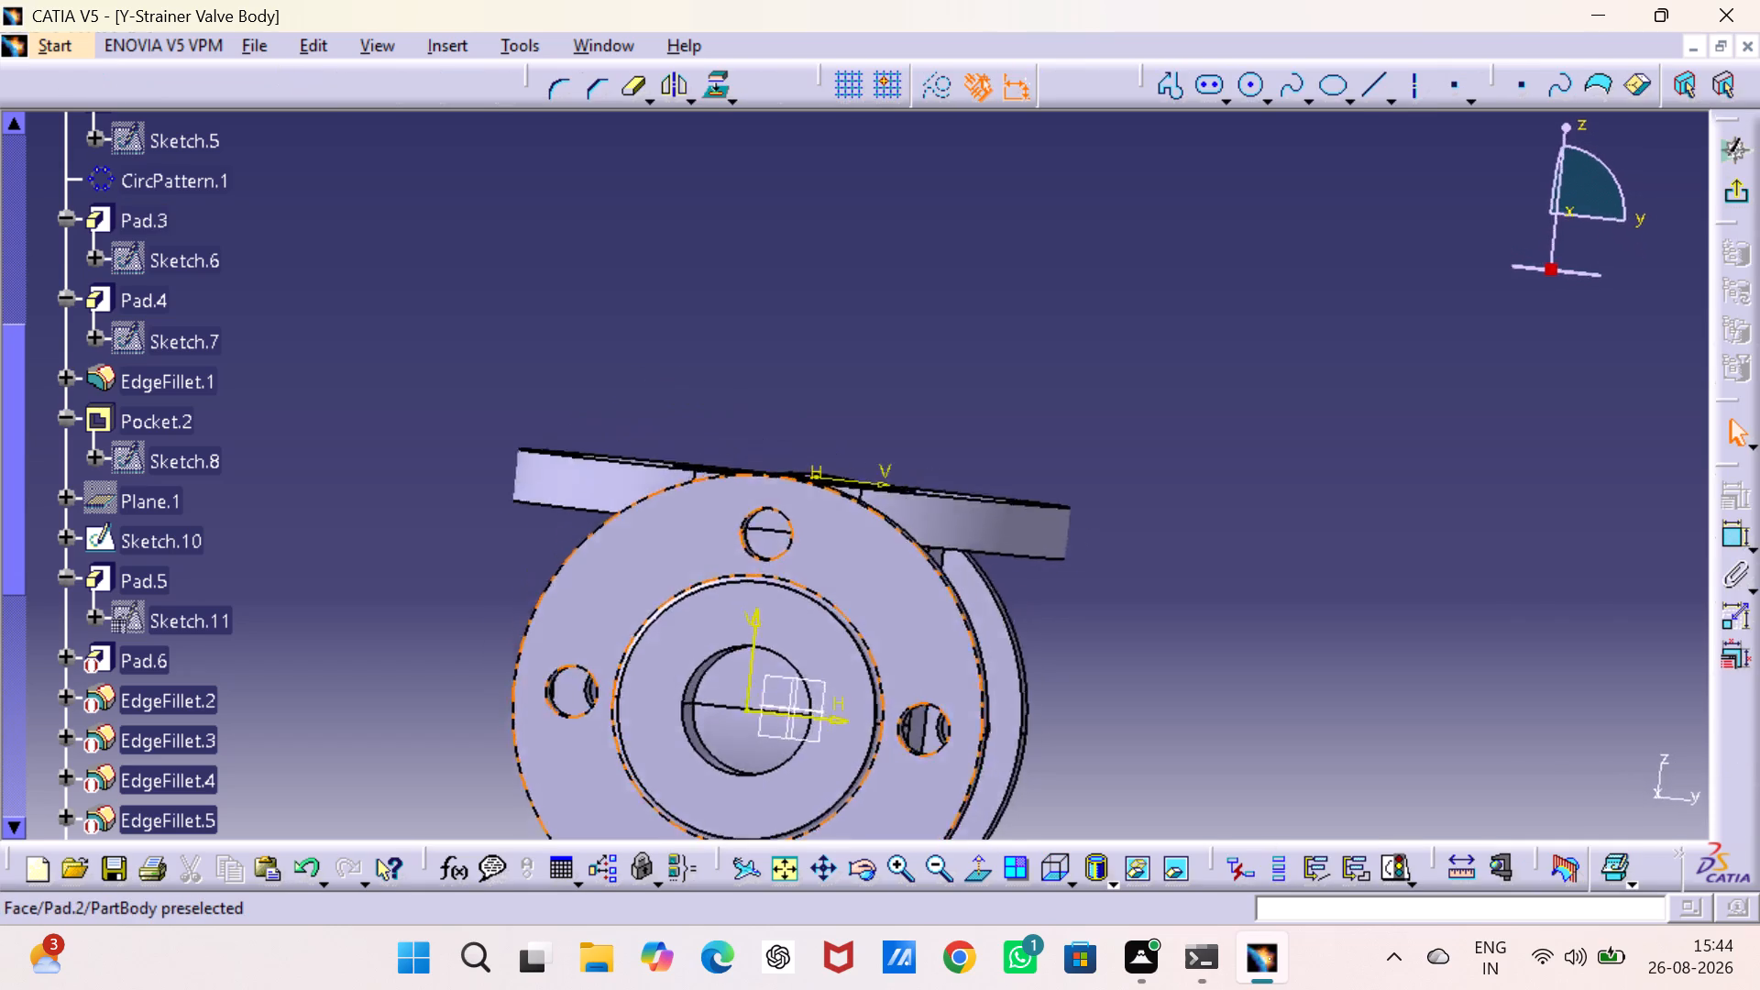
click(1278, 409)
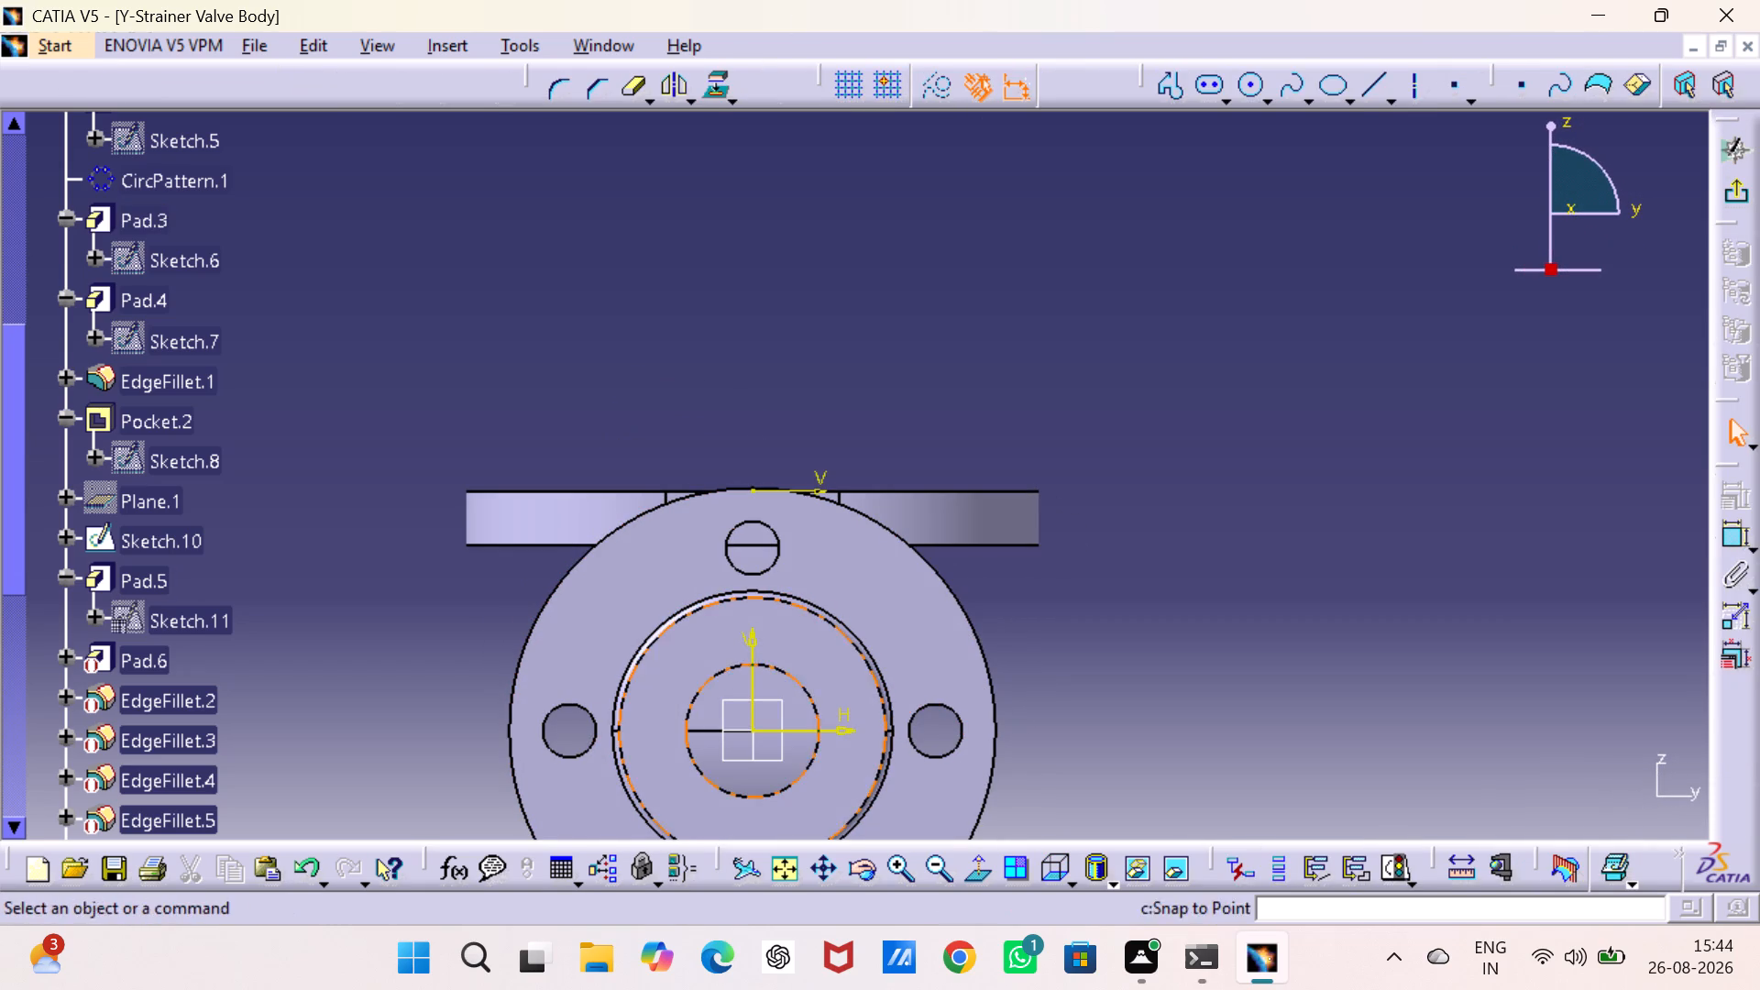
click(791, 681)
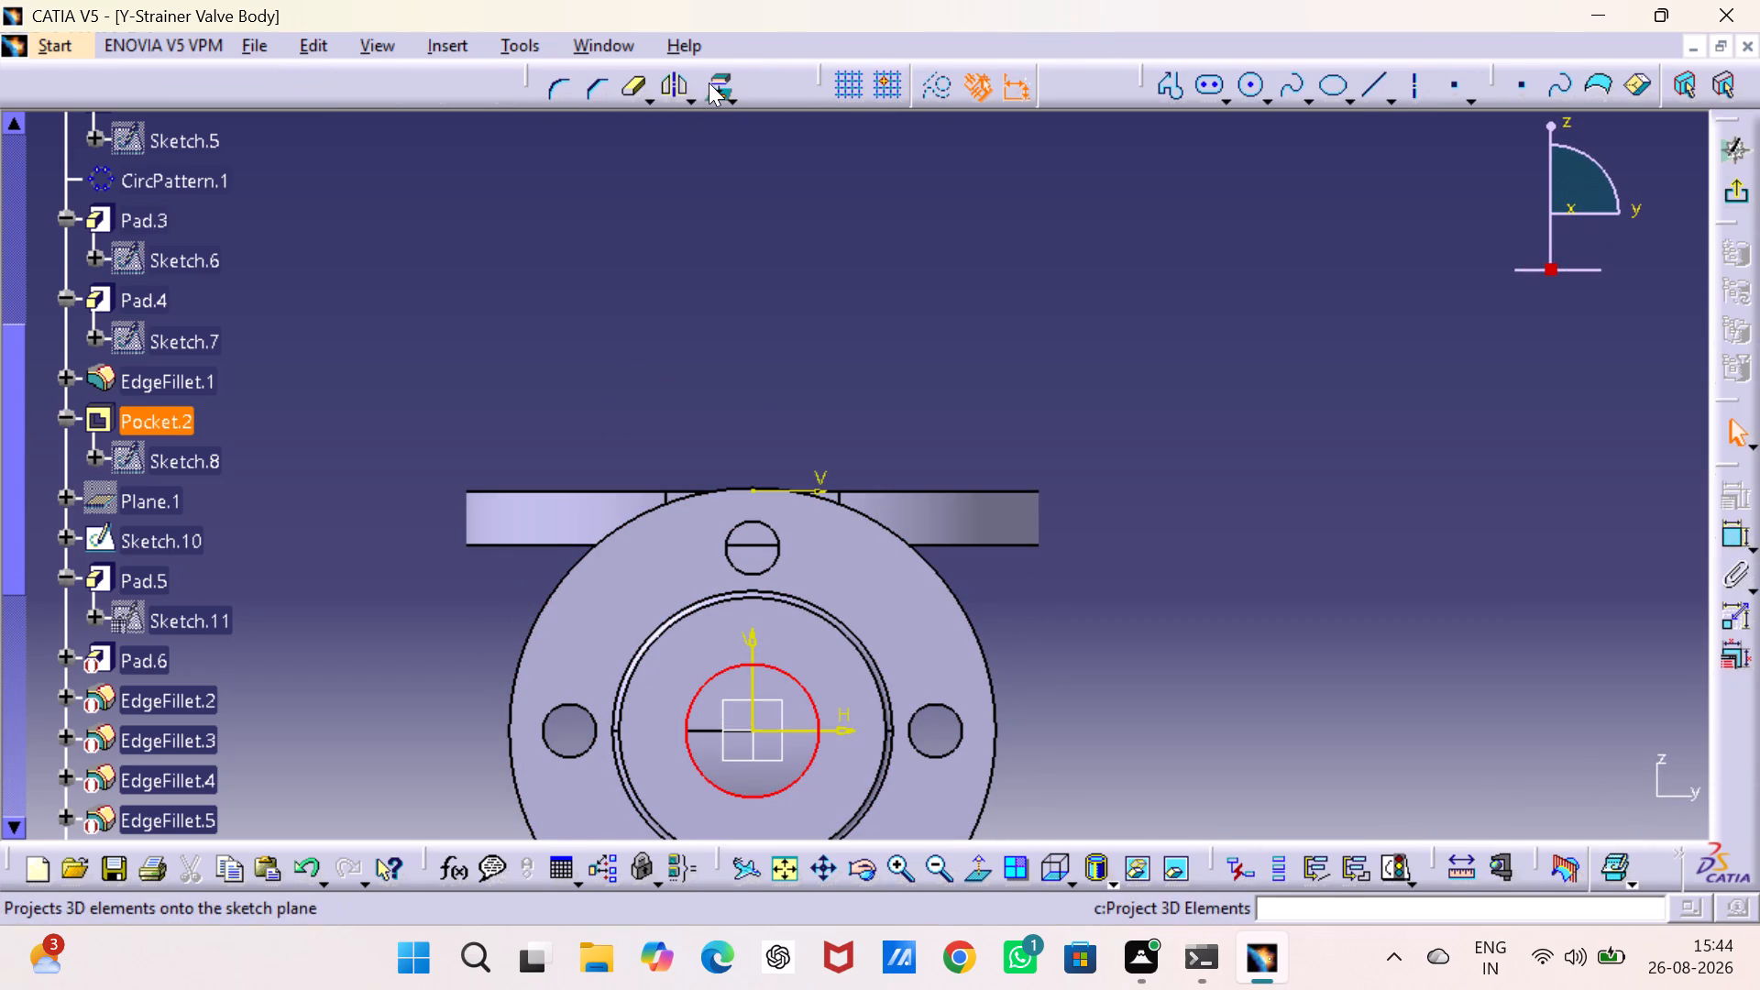
click(709, 82)
click(1006, 244)
click(1726, 195)
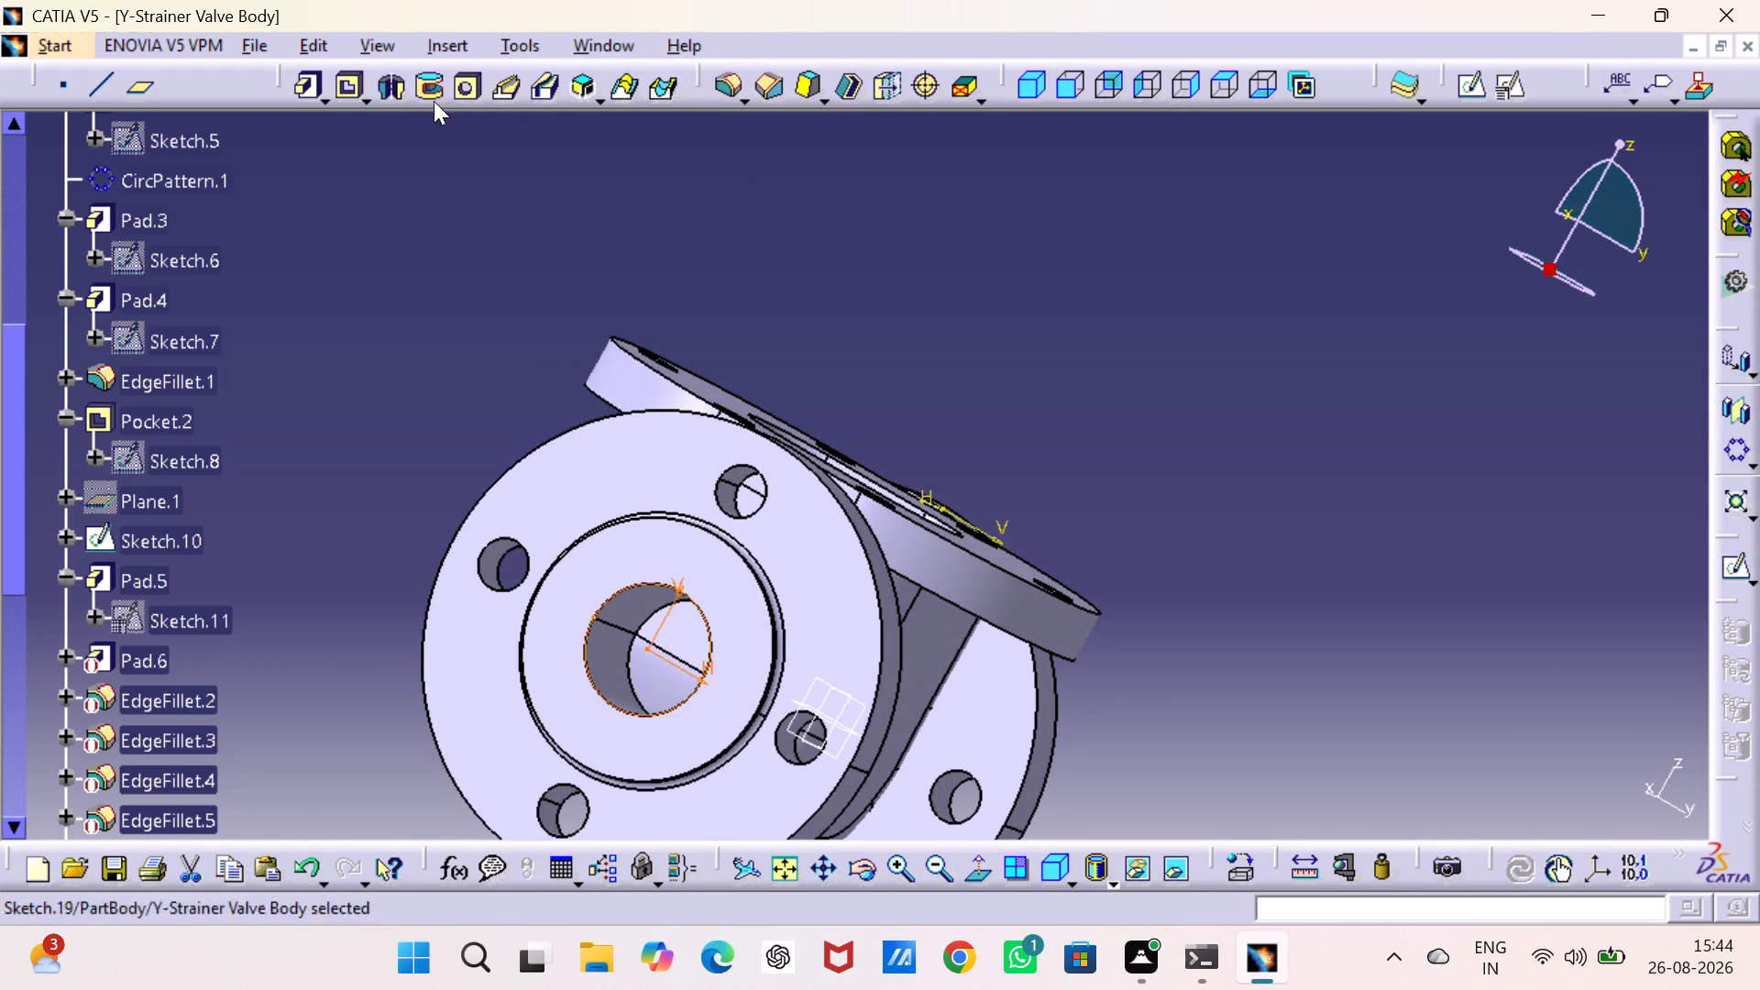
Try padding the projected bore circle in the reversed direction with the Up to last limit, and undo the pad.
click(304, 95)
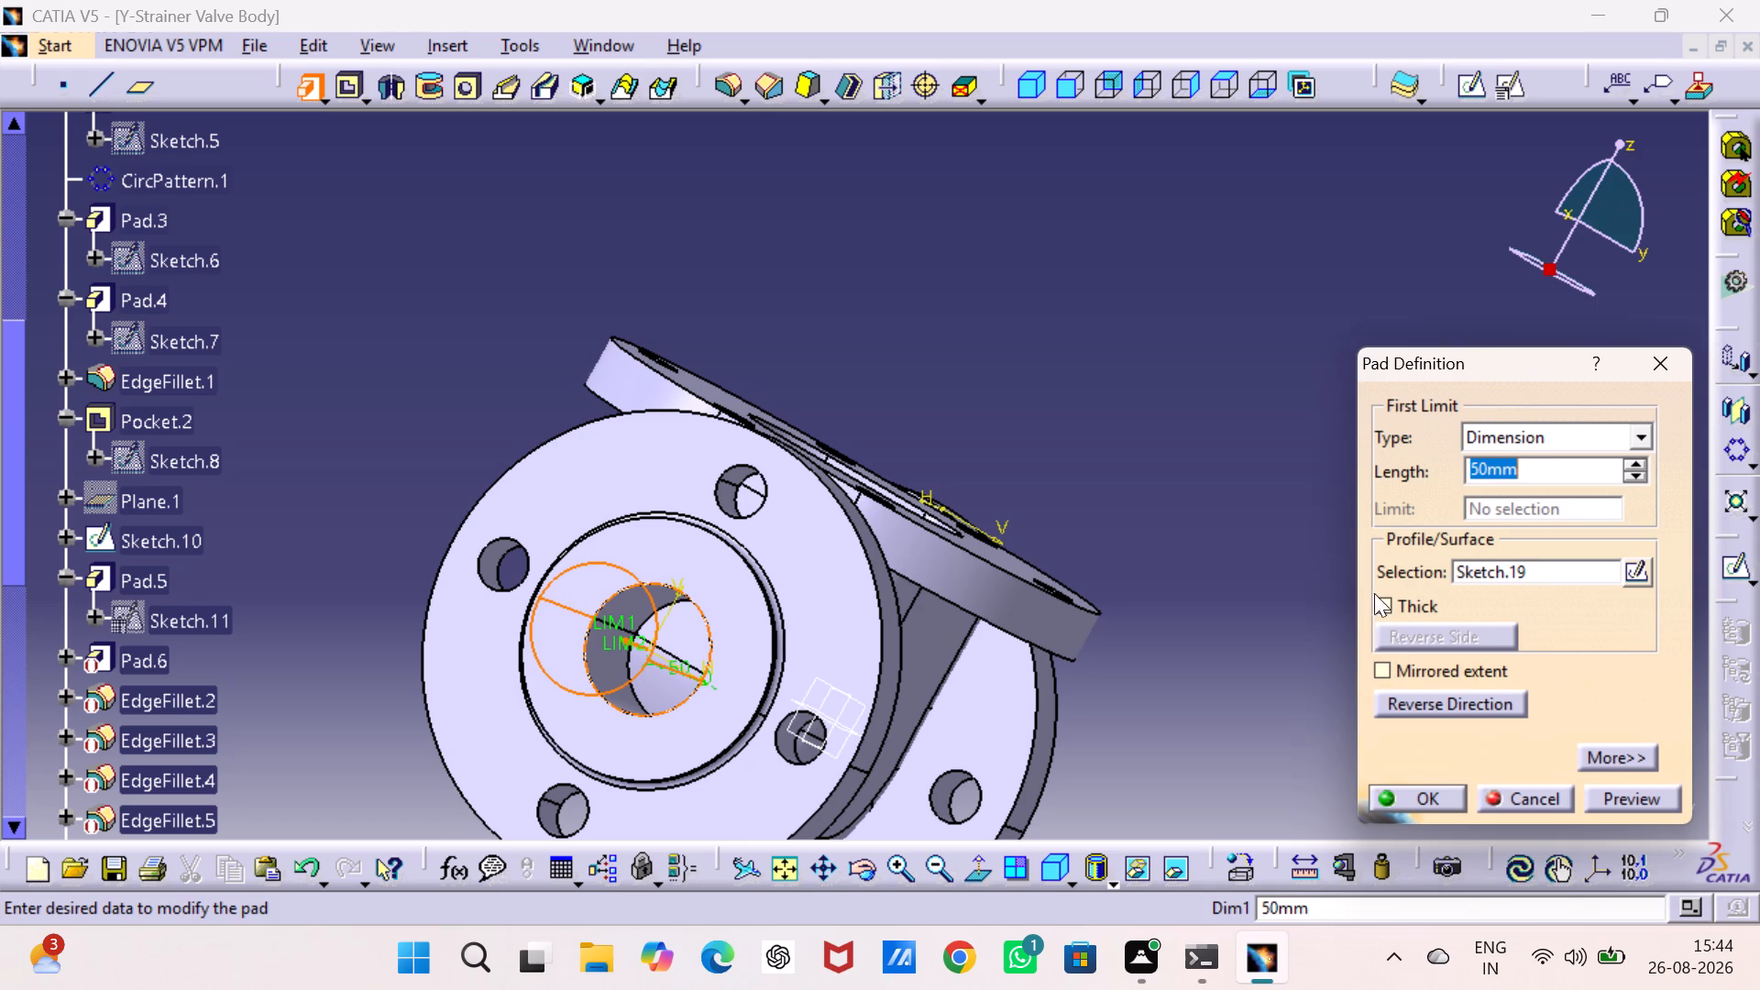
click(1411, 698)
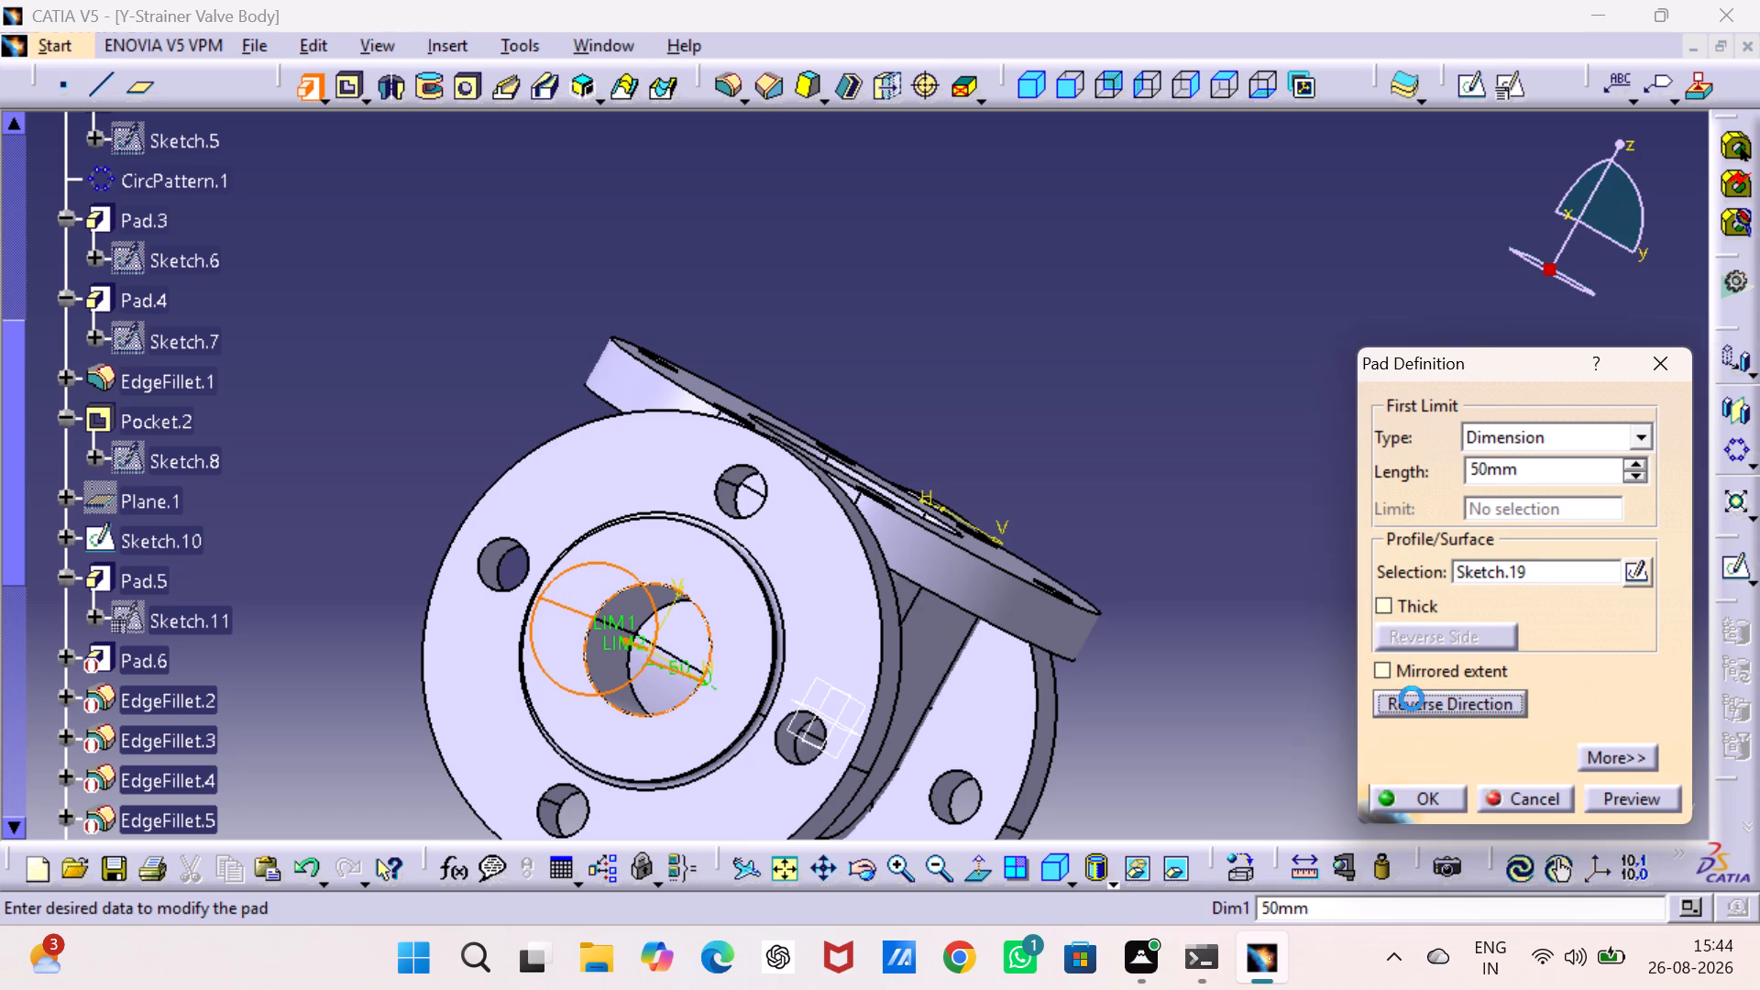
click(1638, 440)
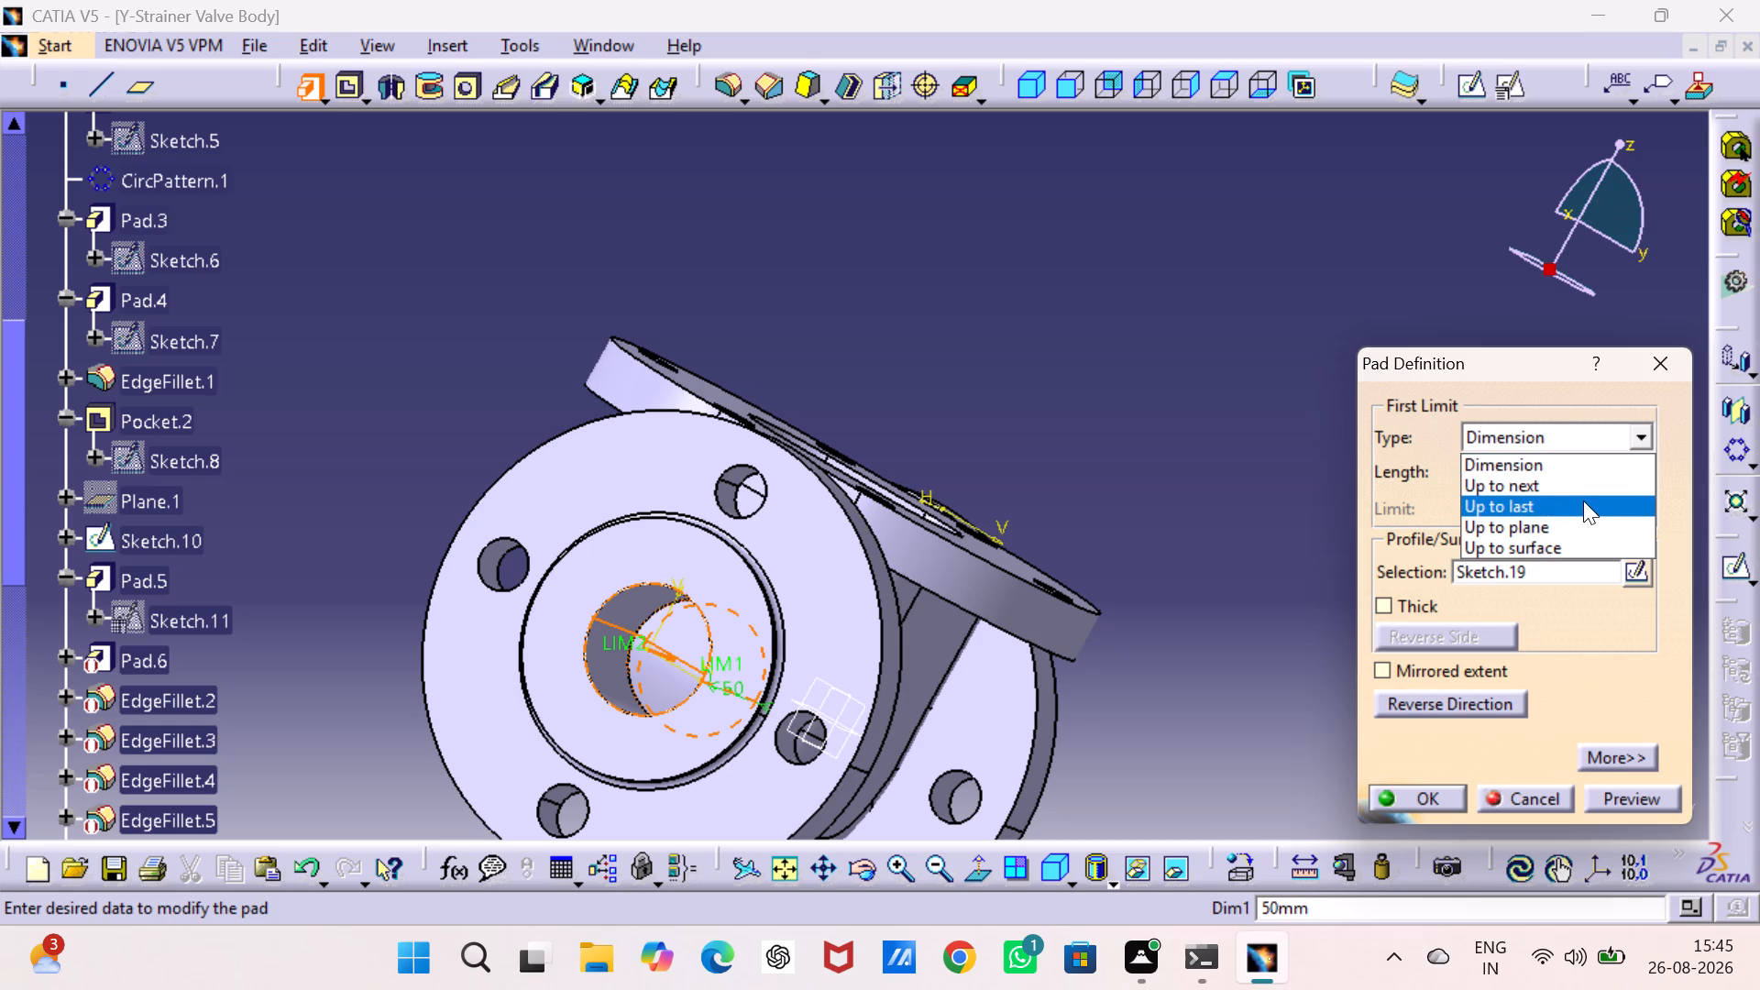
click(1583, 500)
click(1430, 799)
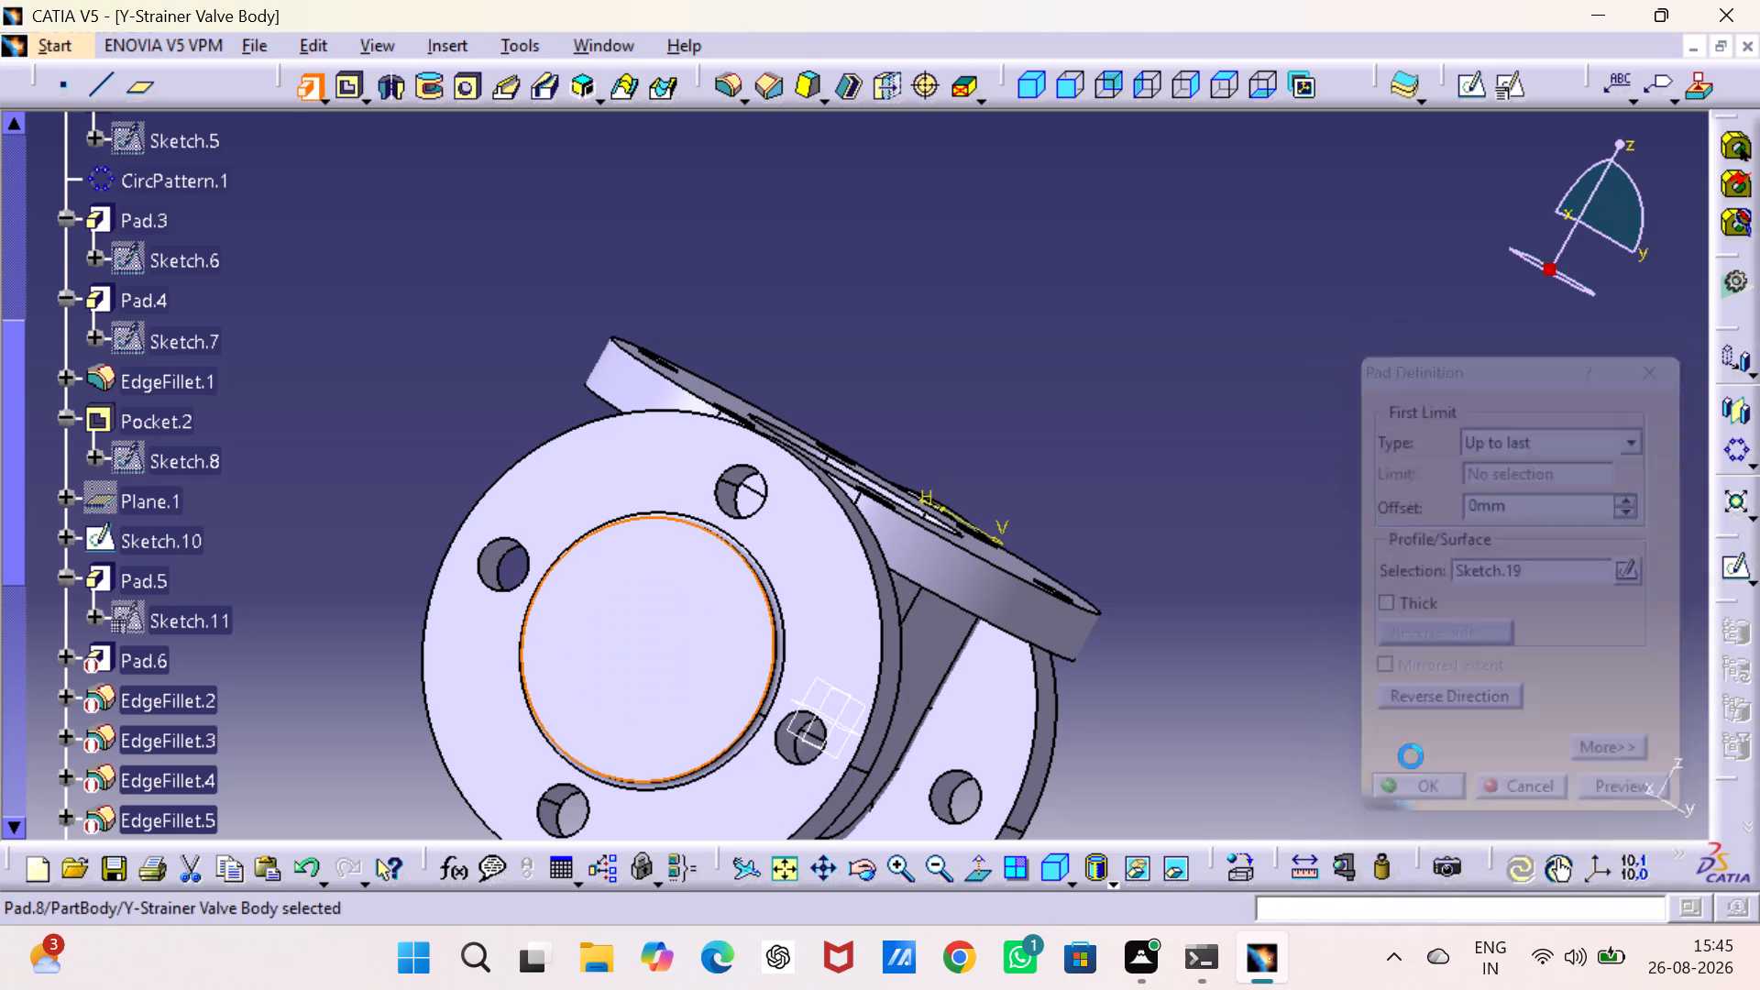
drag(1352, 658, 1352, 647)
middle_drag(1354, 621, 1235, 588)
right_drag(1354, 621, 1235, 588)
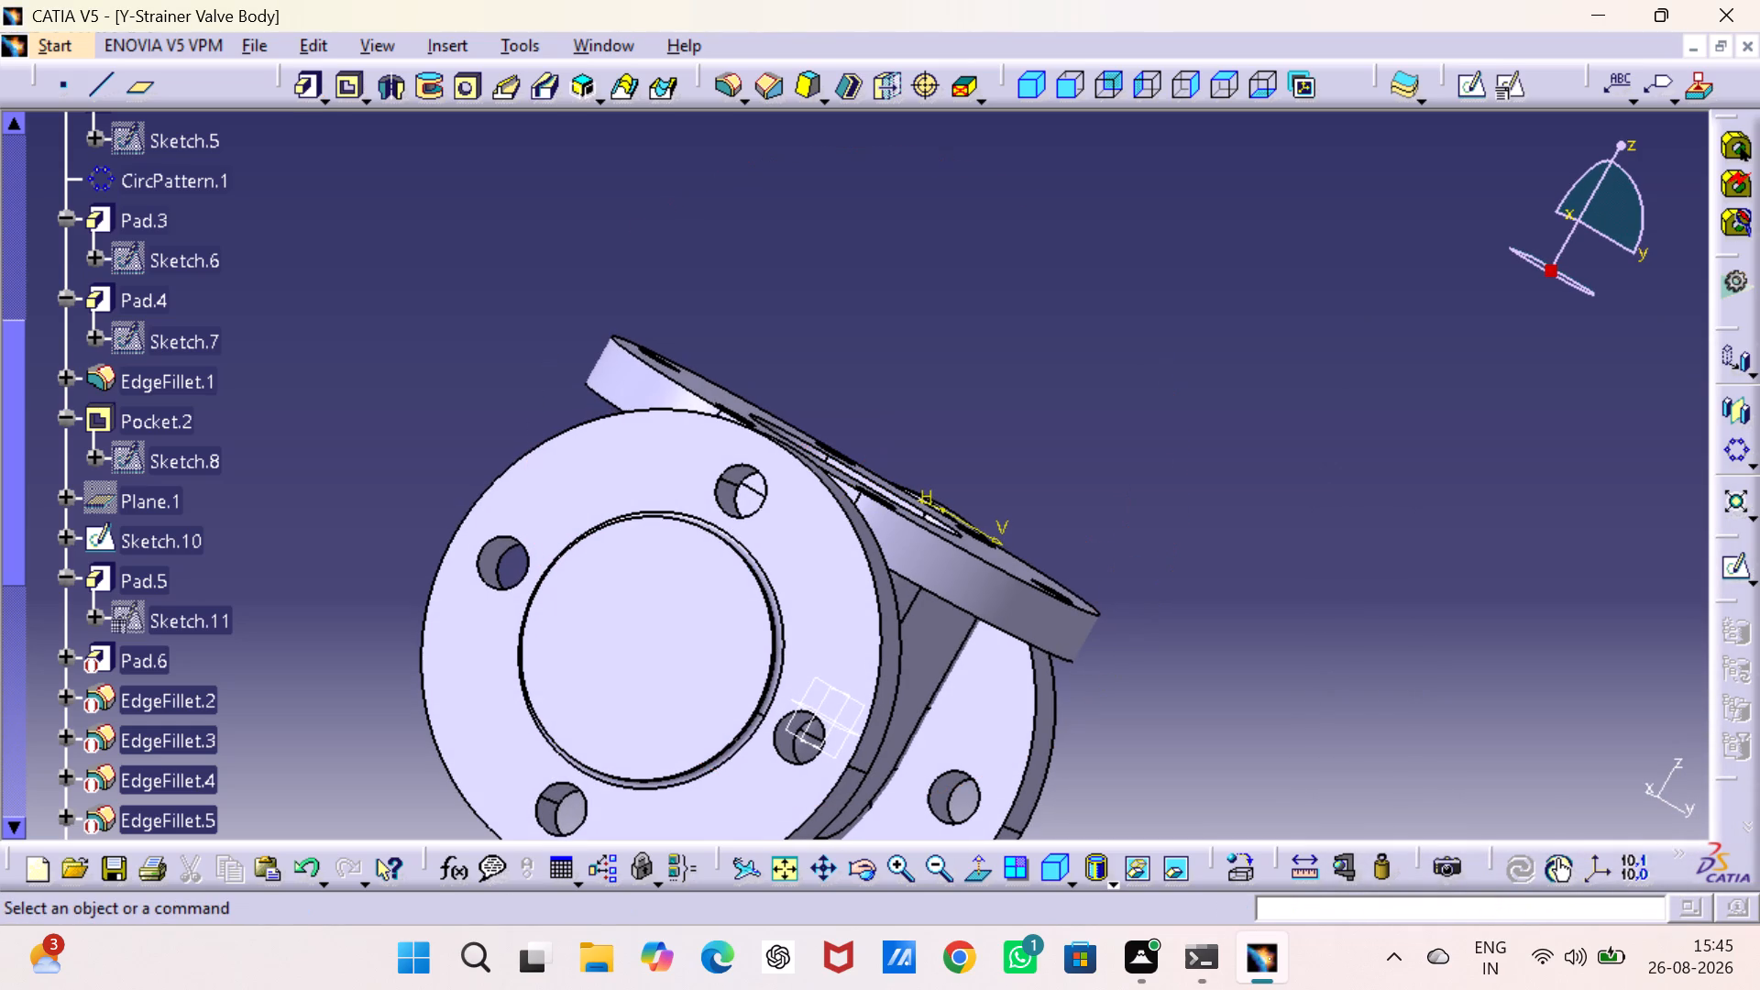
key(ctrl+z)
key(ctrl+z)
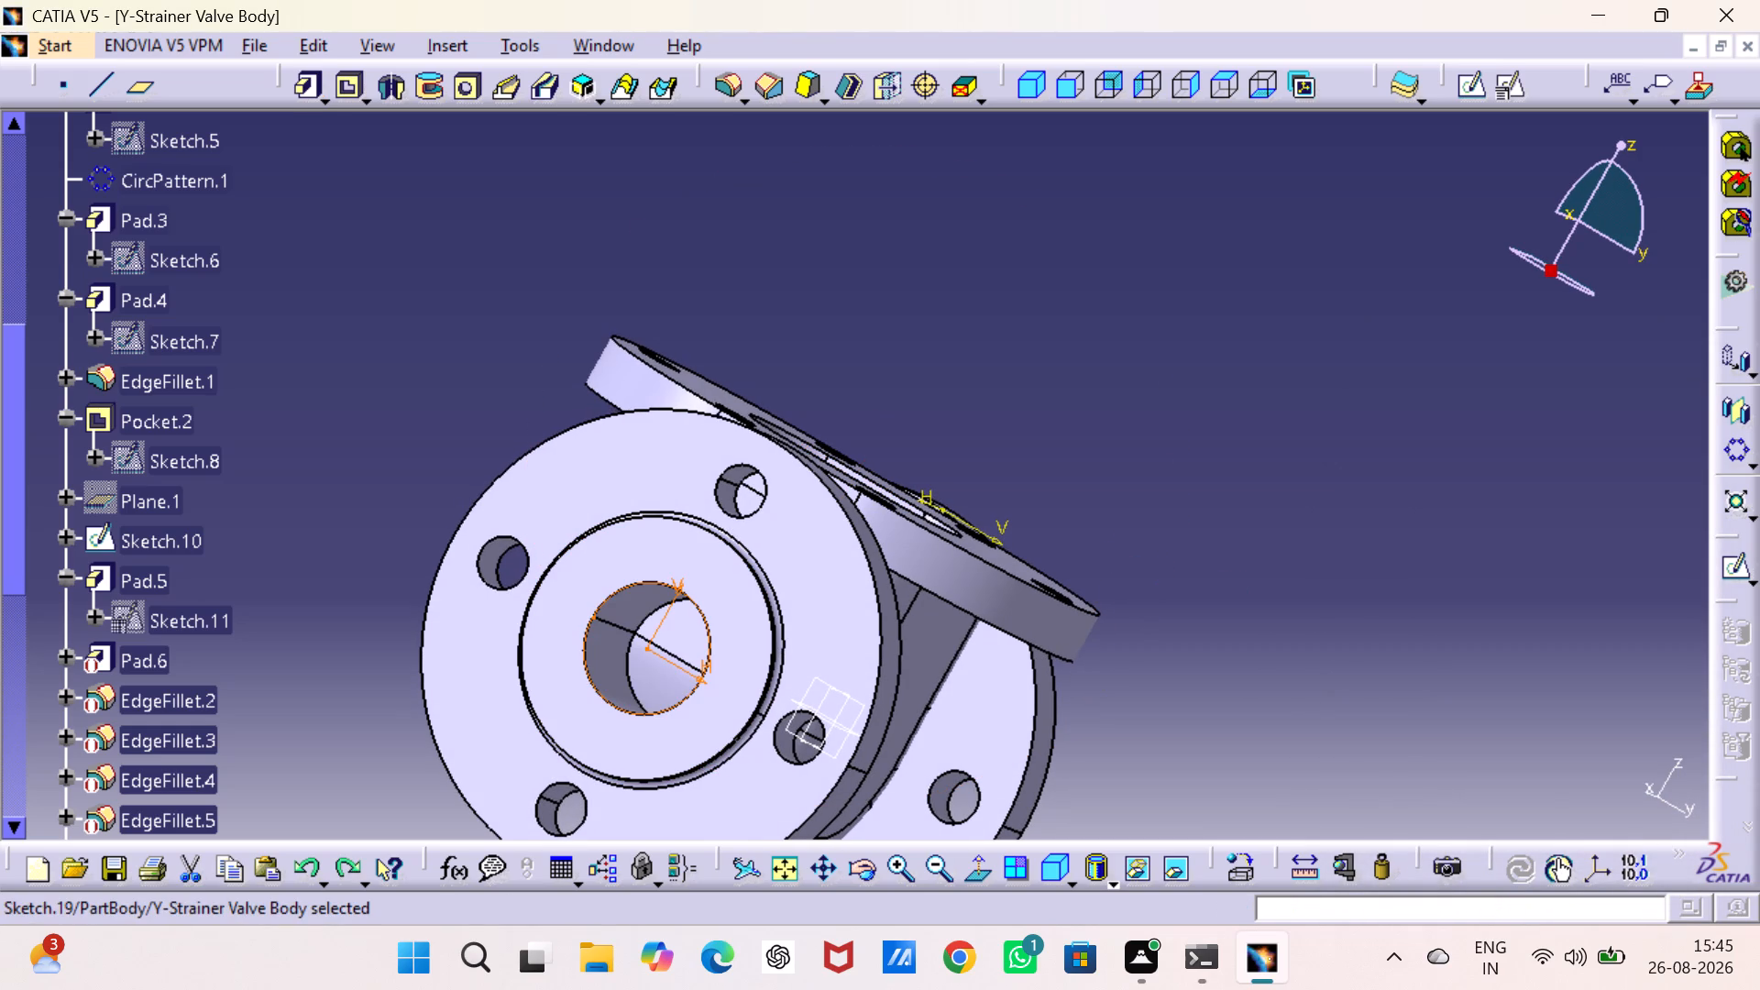
Pocket the projected bore circle with the Up to last limit through the body to the opposite end flange.
click(343, 81)
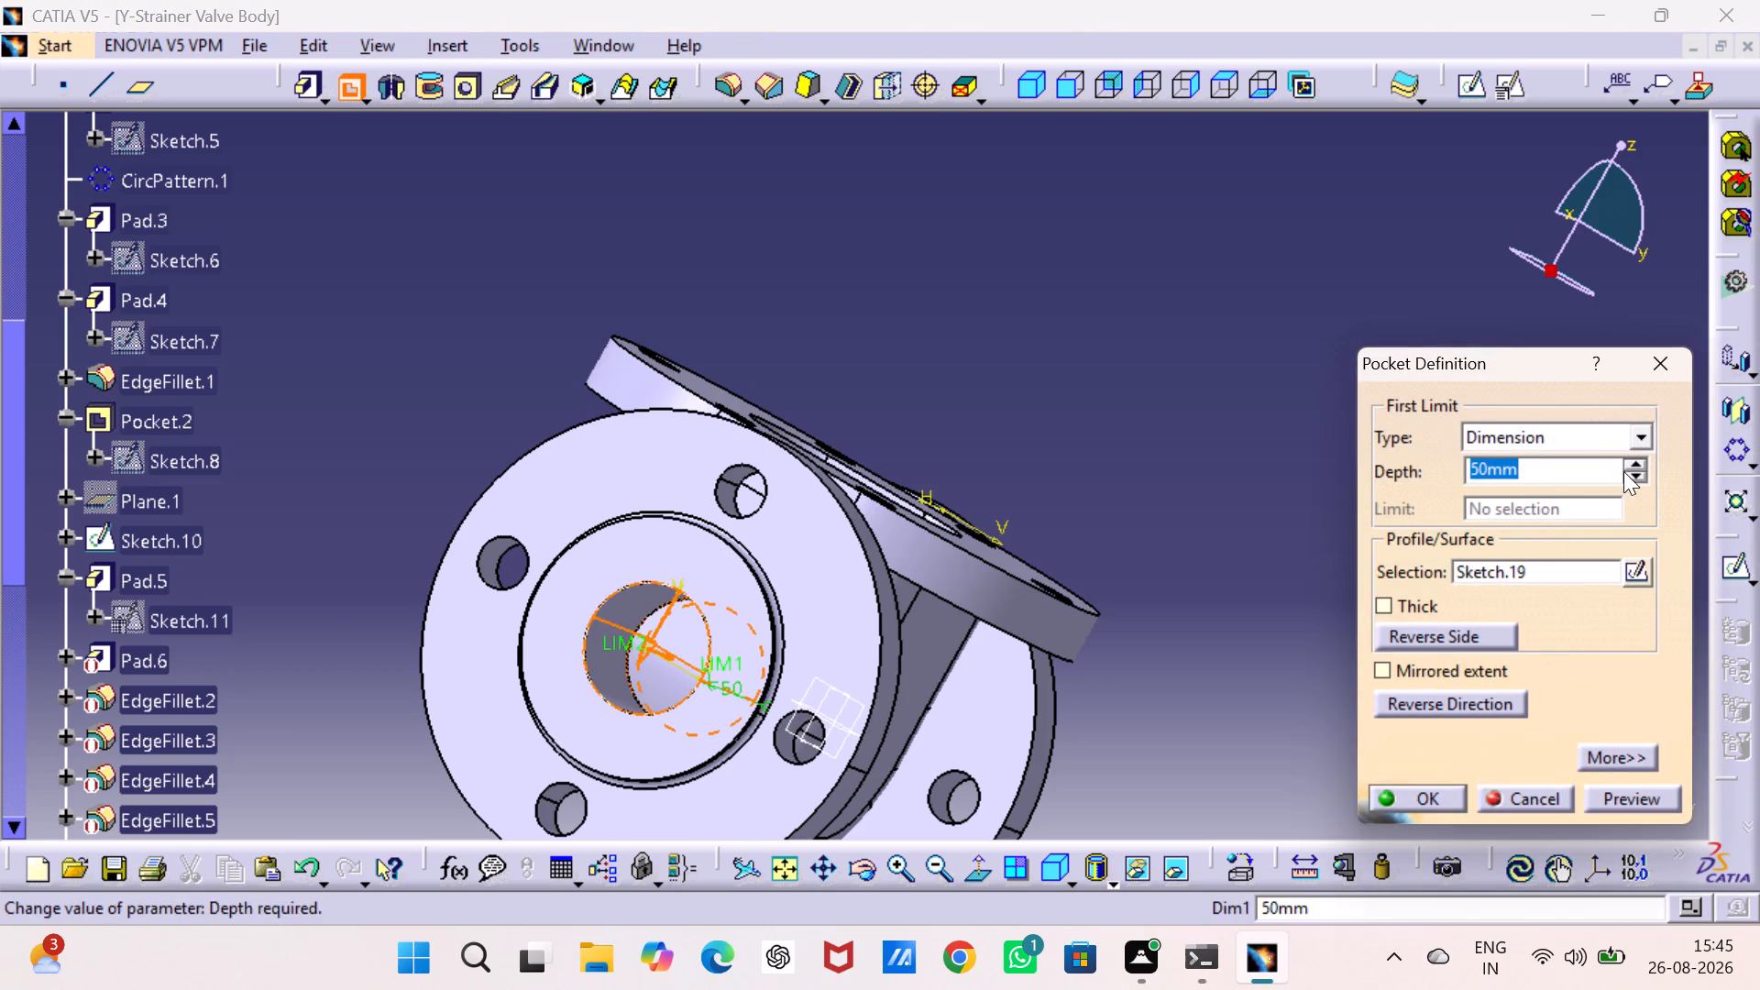
click(1637, 440)
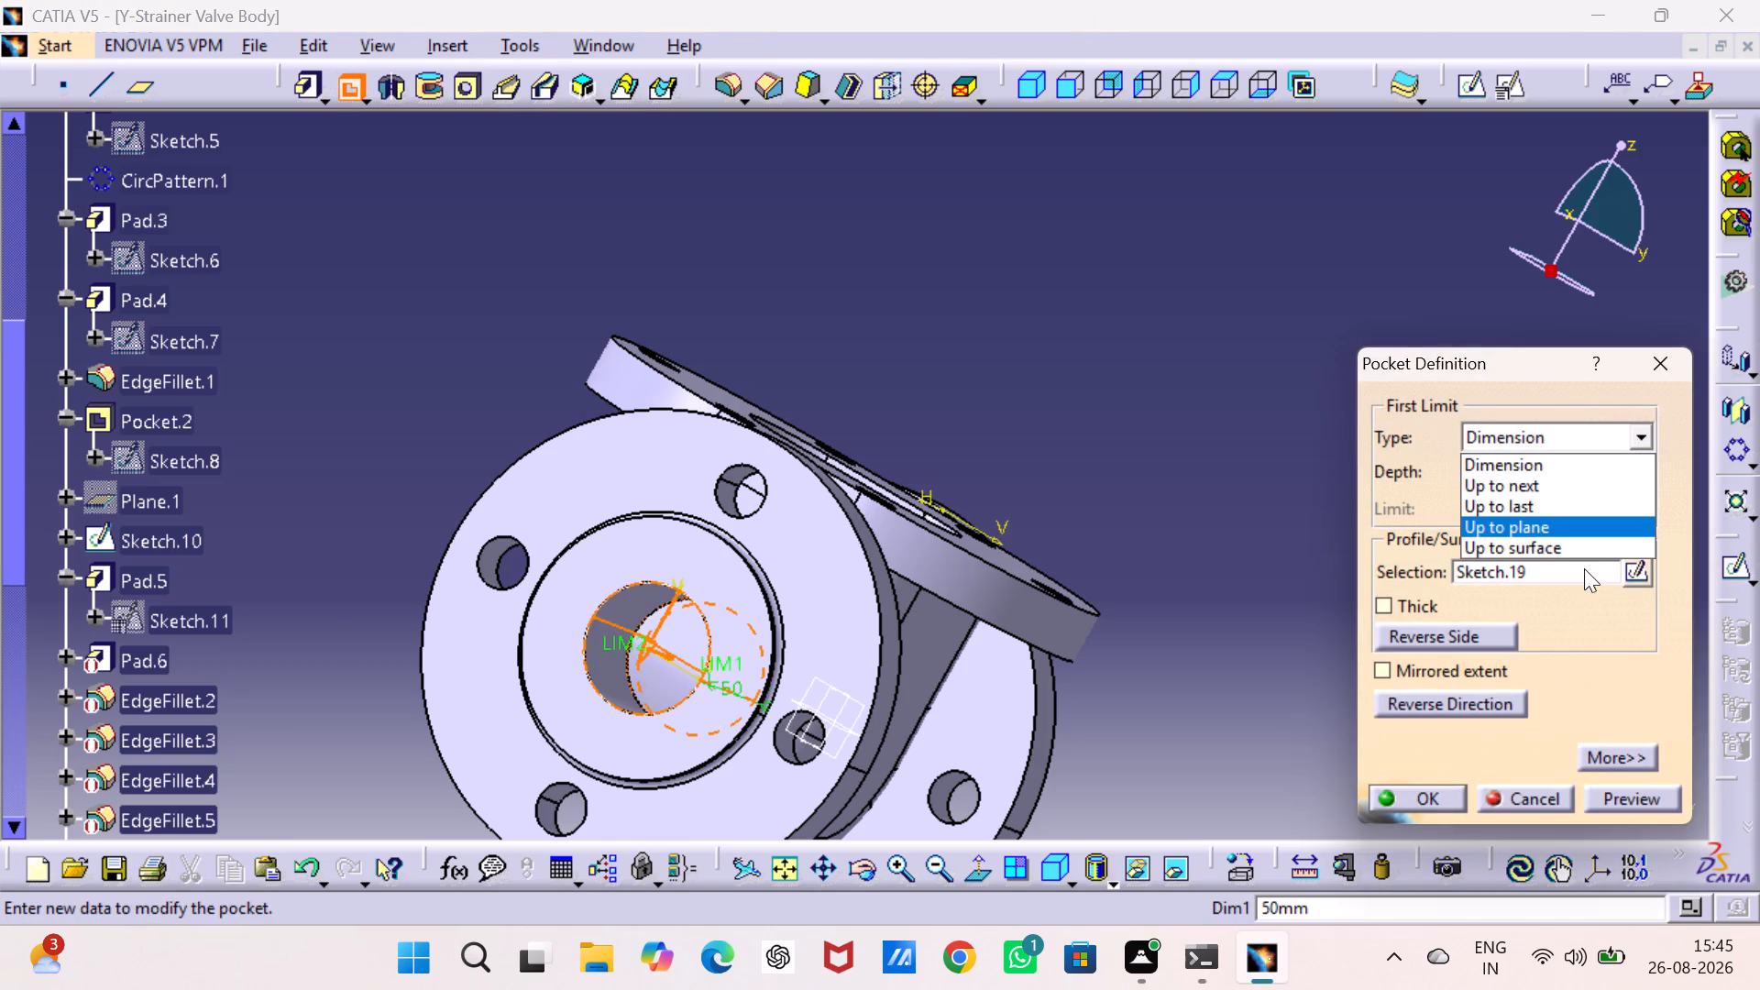
click(1552, 505)
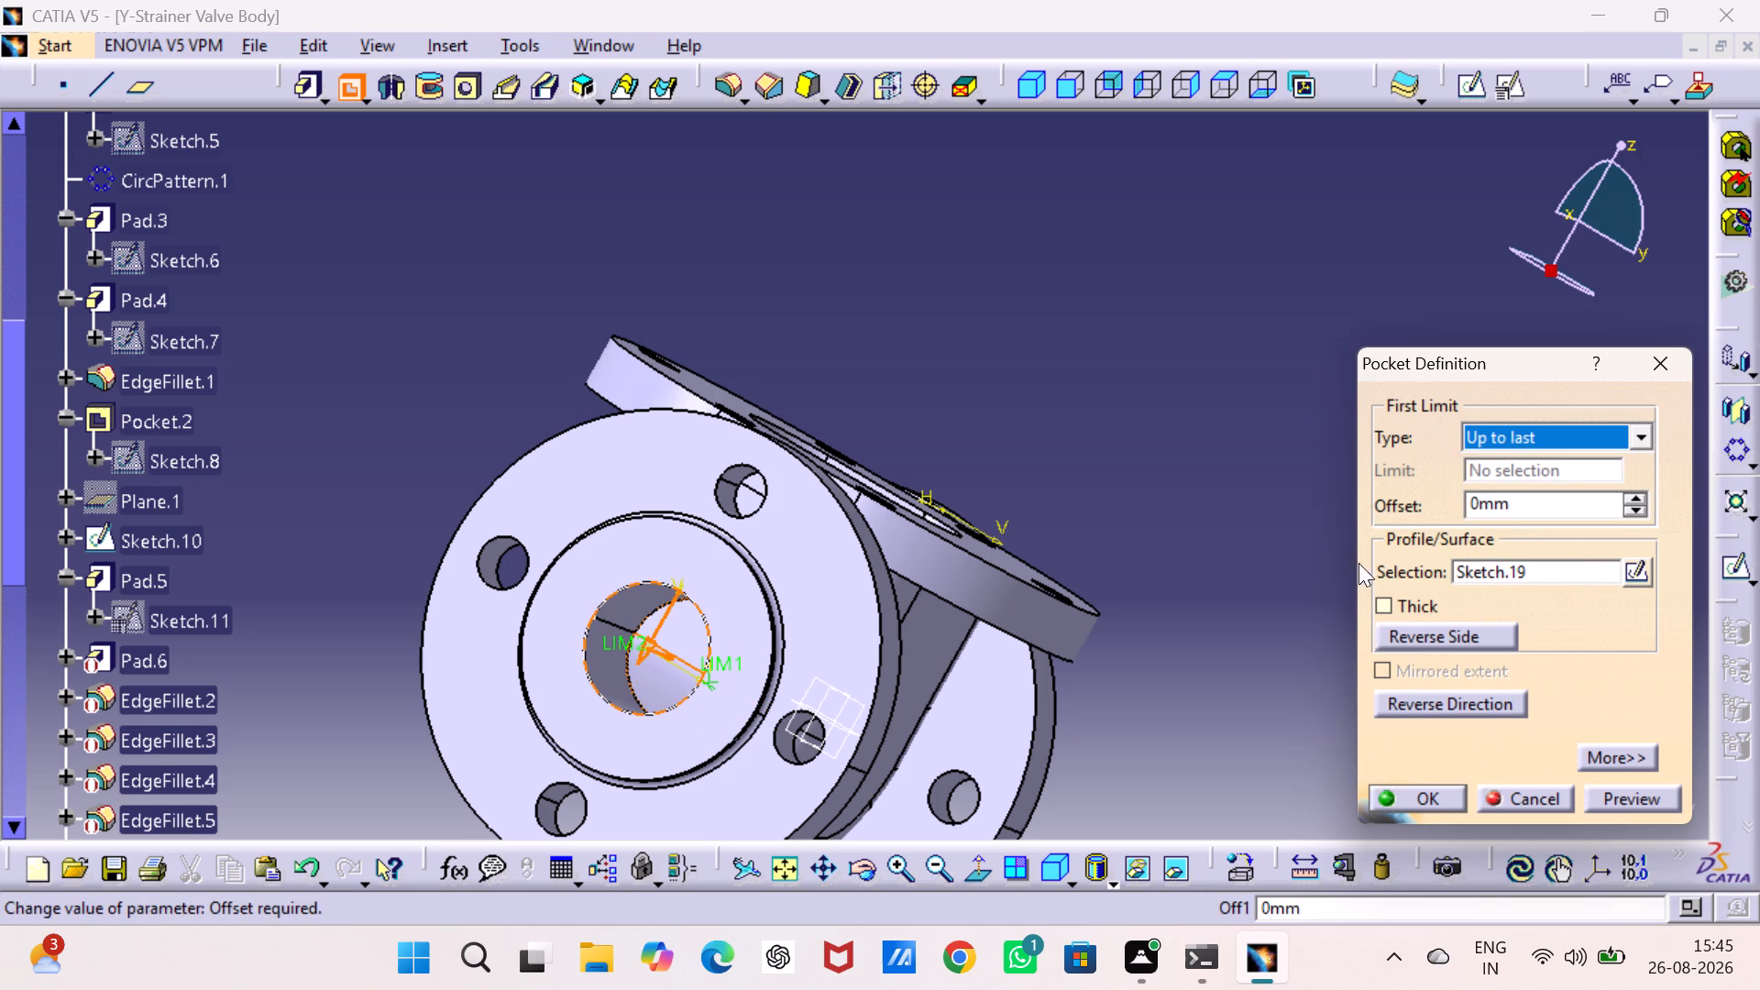
middle_drag(1330, 518, 1022, 496)
right_drag(1330, 518, 1022, 496)
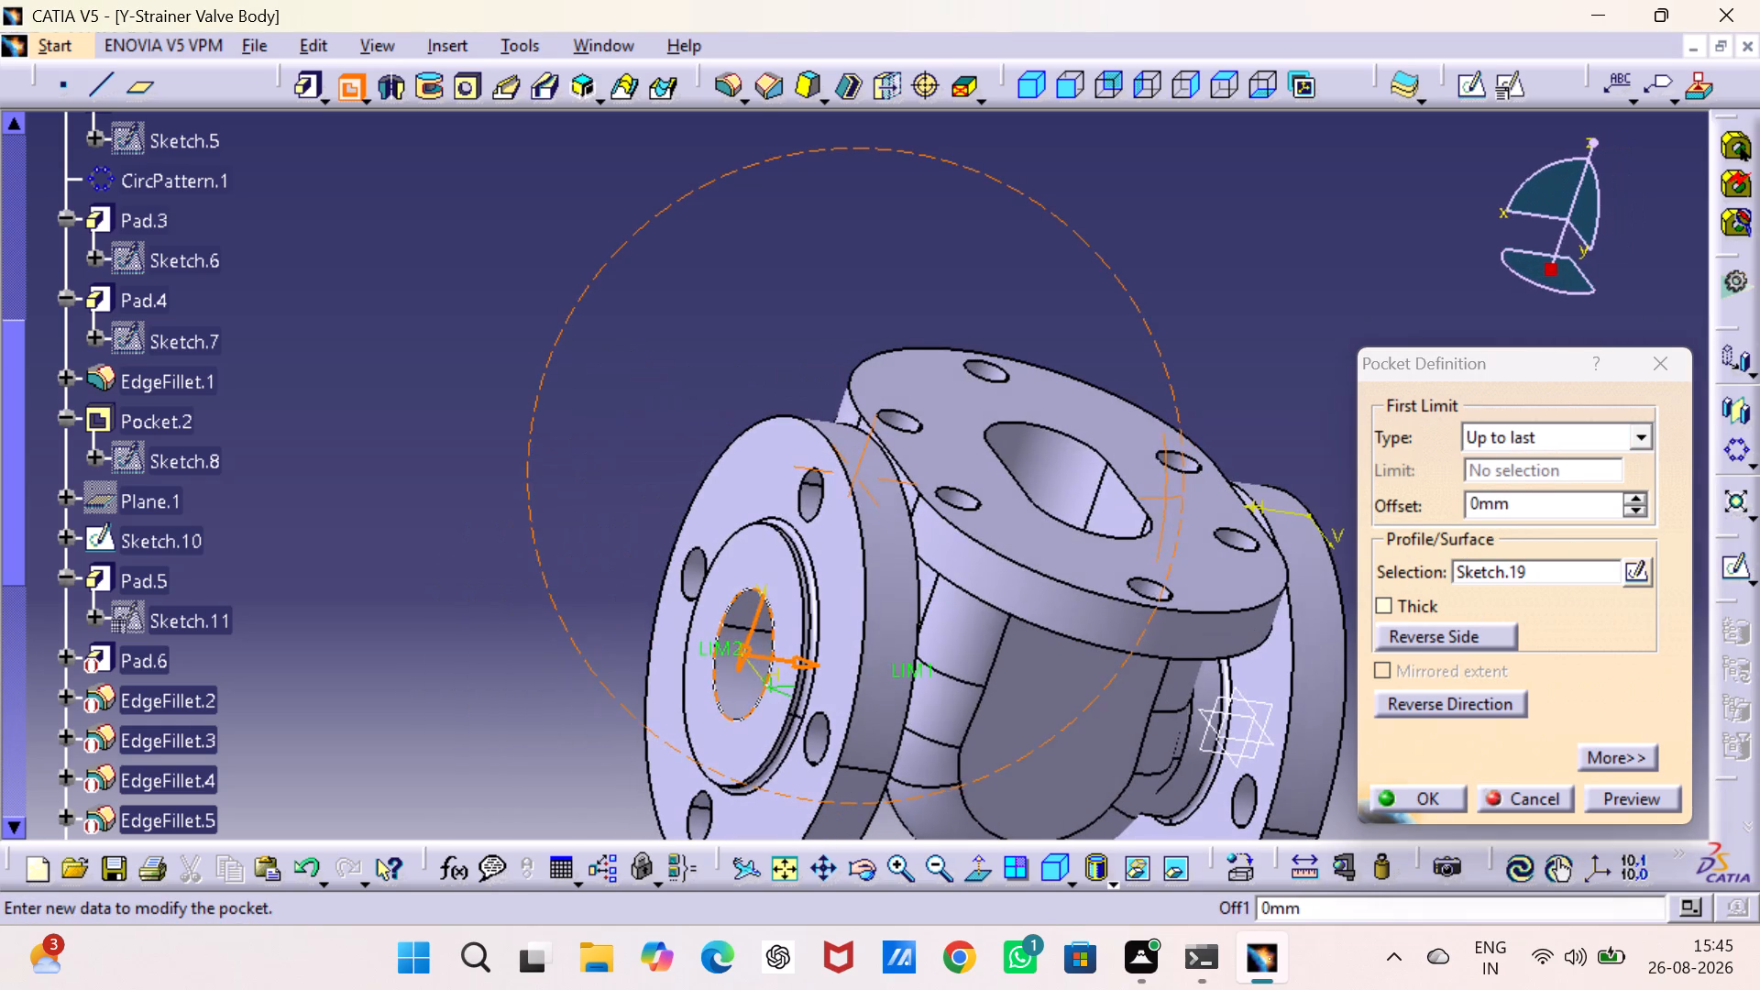
middle_drag(1022, 496, 1021, 496)
right_drag(1022, 496, 1021, 496)
click(1632, 797)
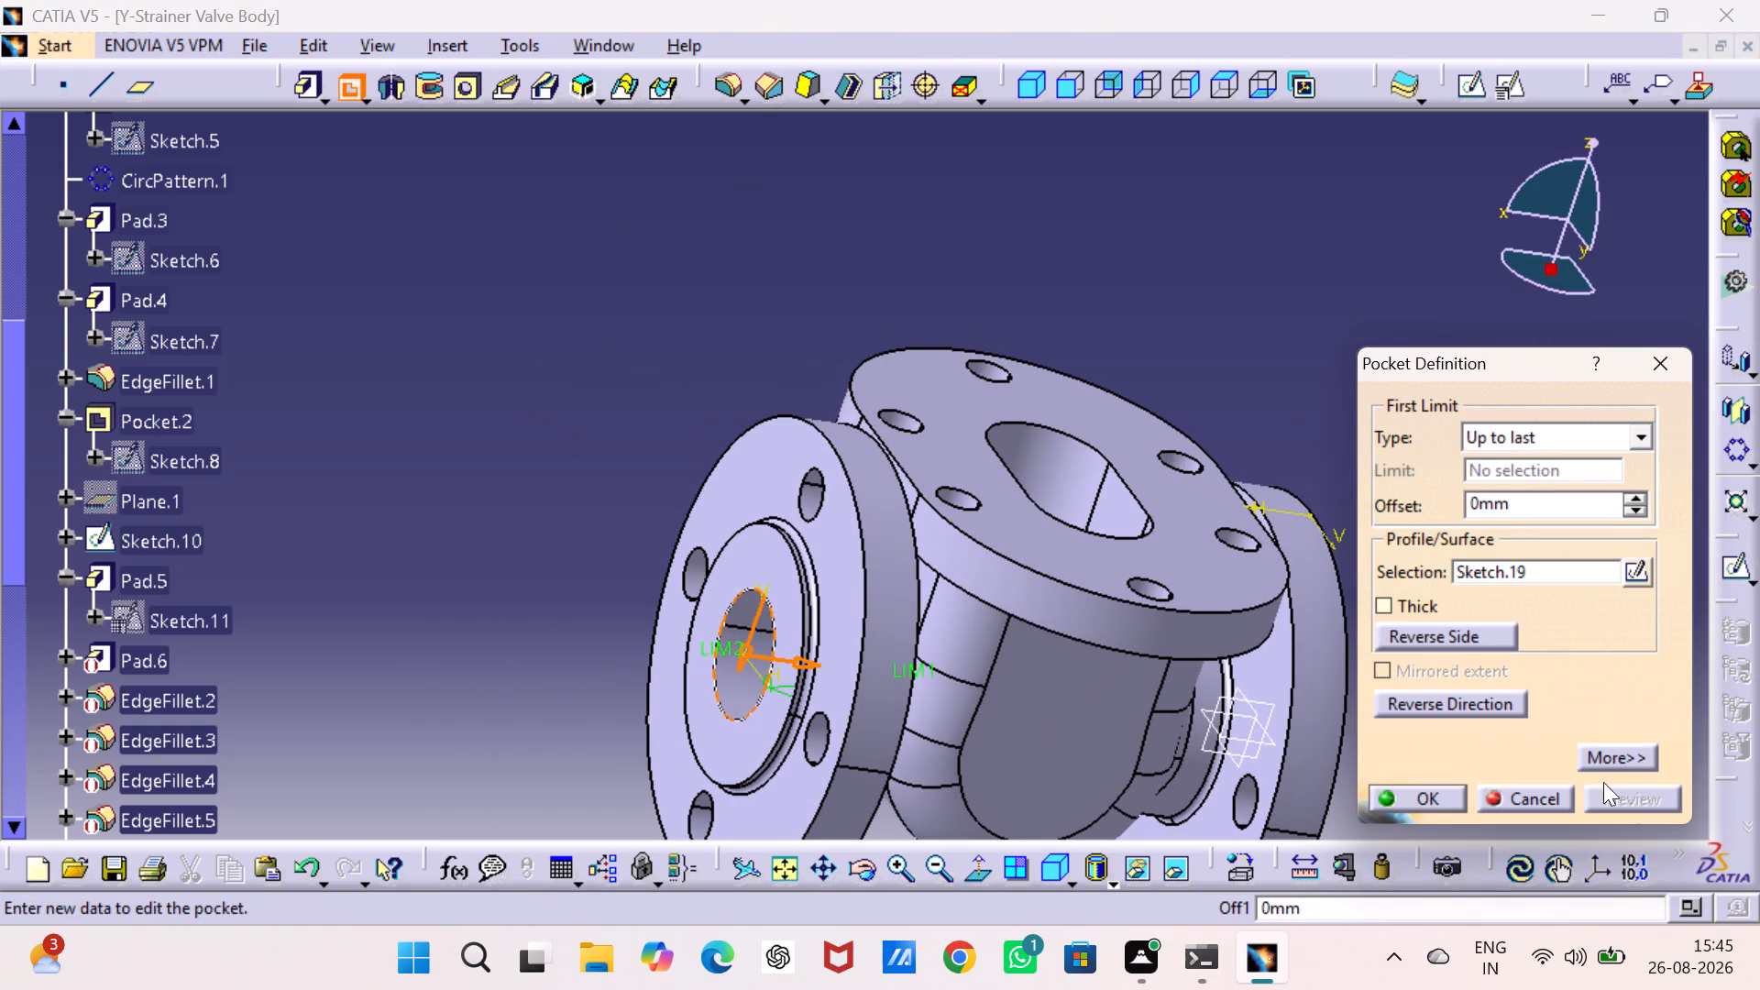
click(1424, 791)
click(1513, 568)
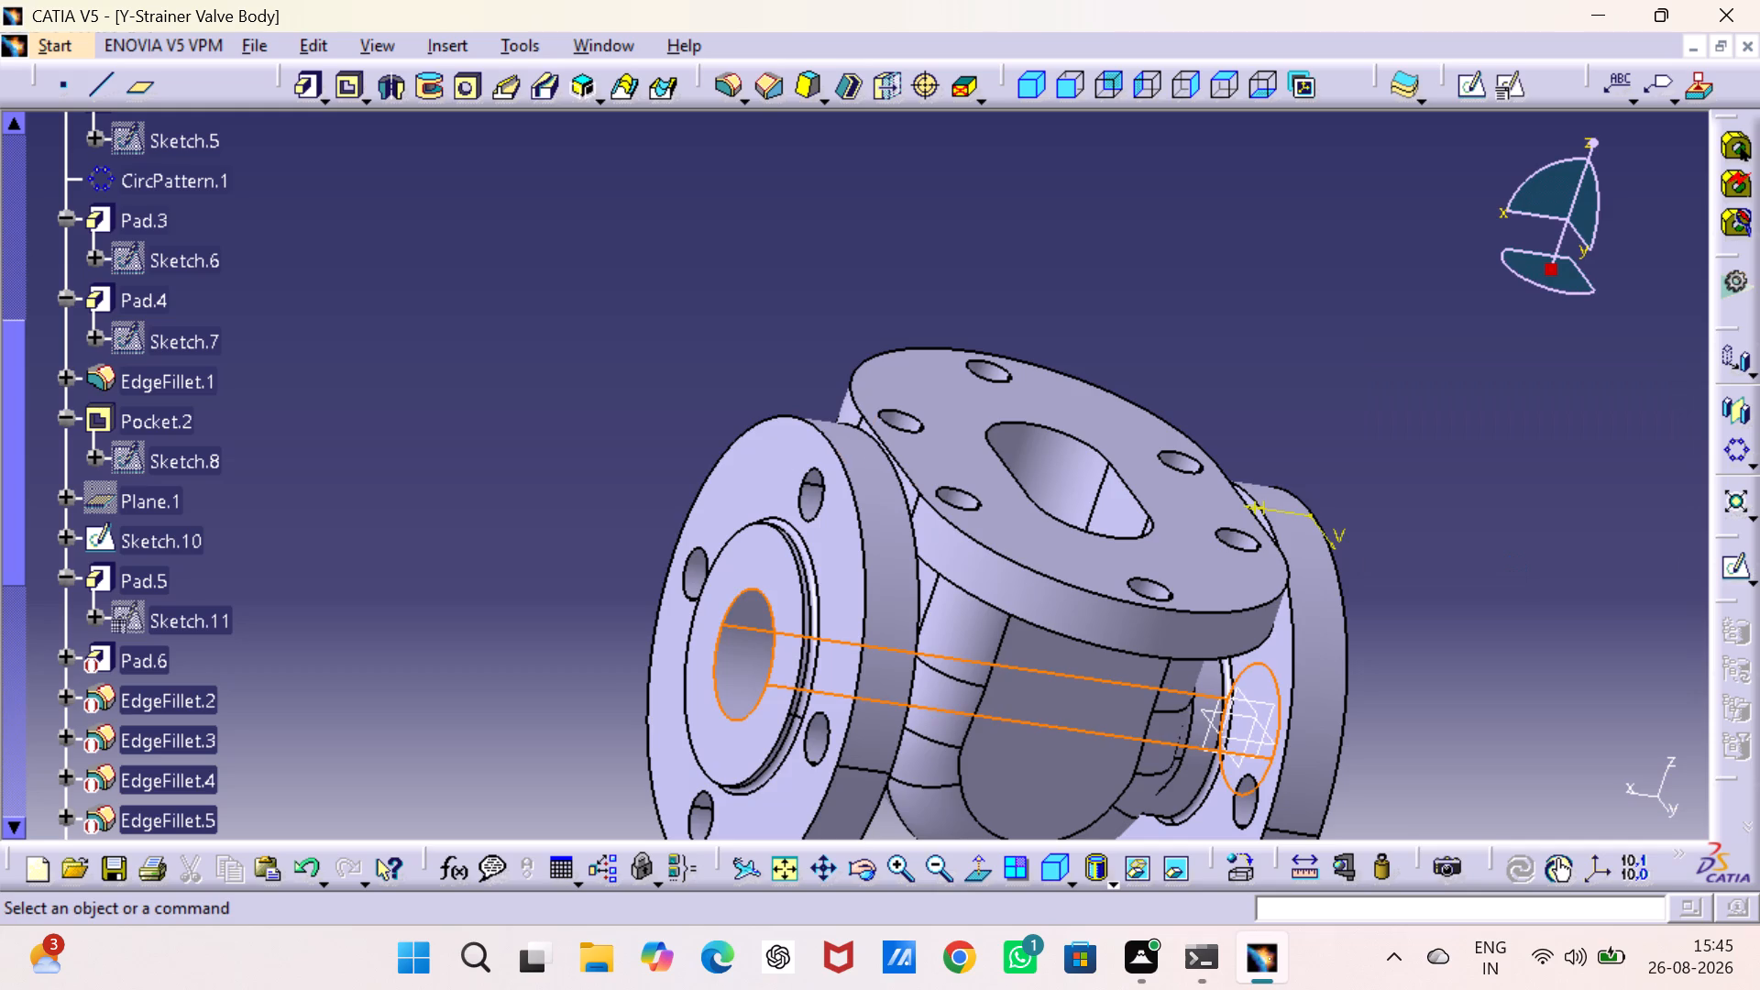
Examine the valve body from several sides, checking the bore through both end flanges and the top pad.
middle_drag(1513, 568, 746, 479)
right_drag(1513, 568, 746, 479)
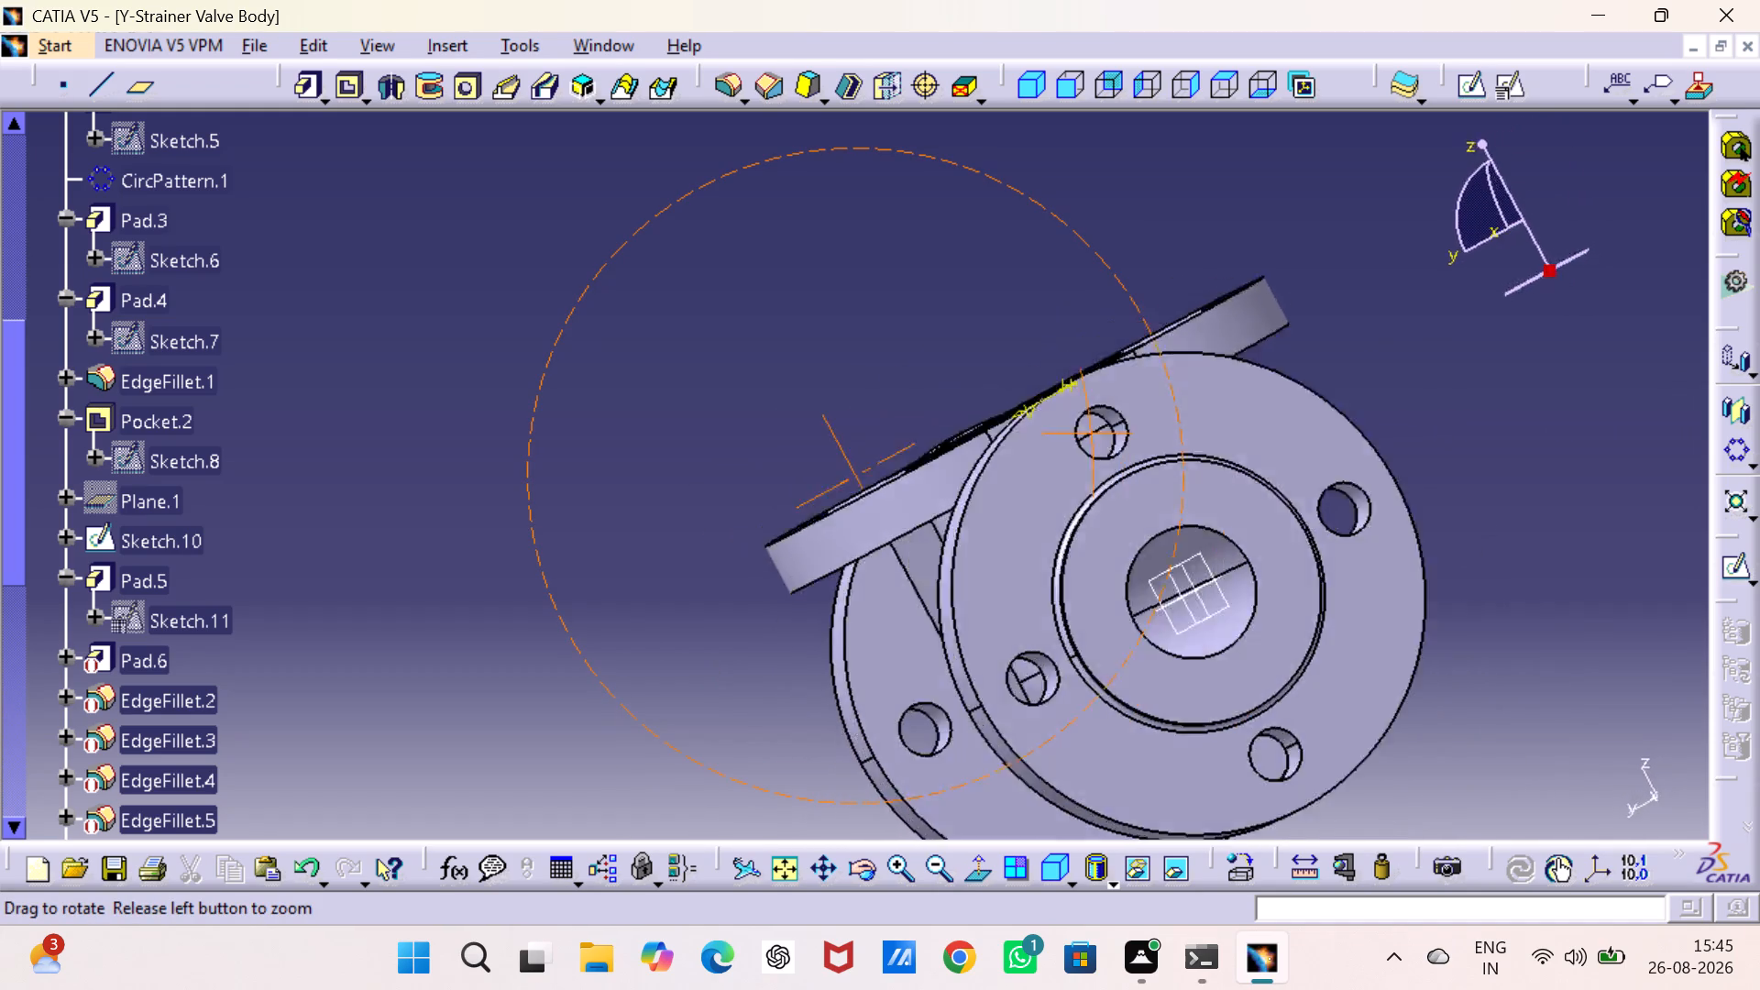
right_drag(746, 479, 1137, 335)
middle_drag(746, 479, 1137, 335)
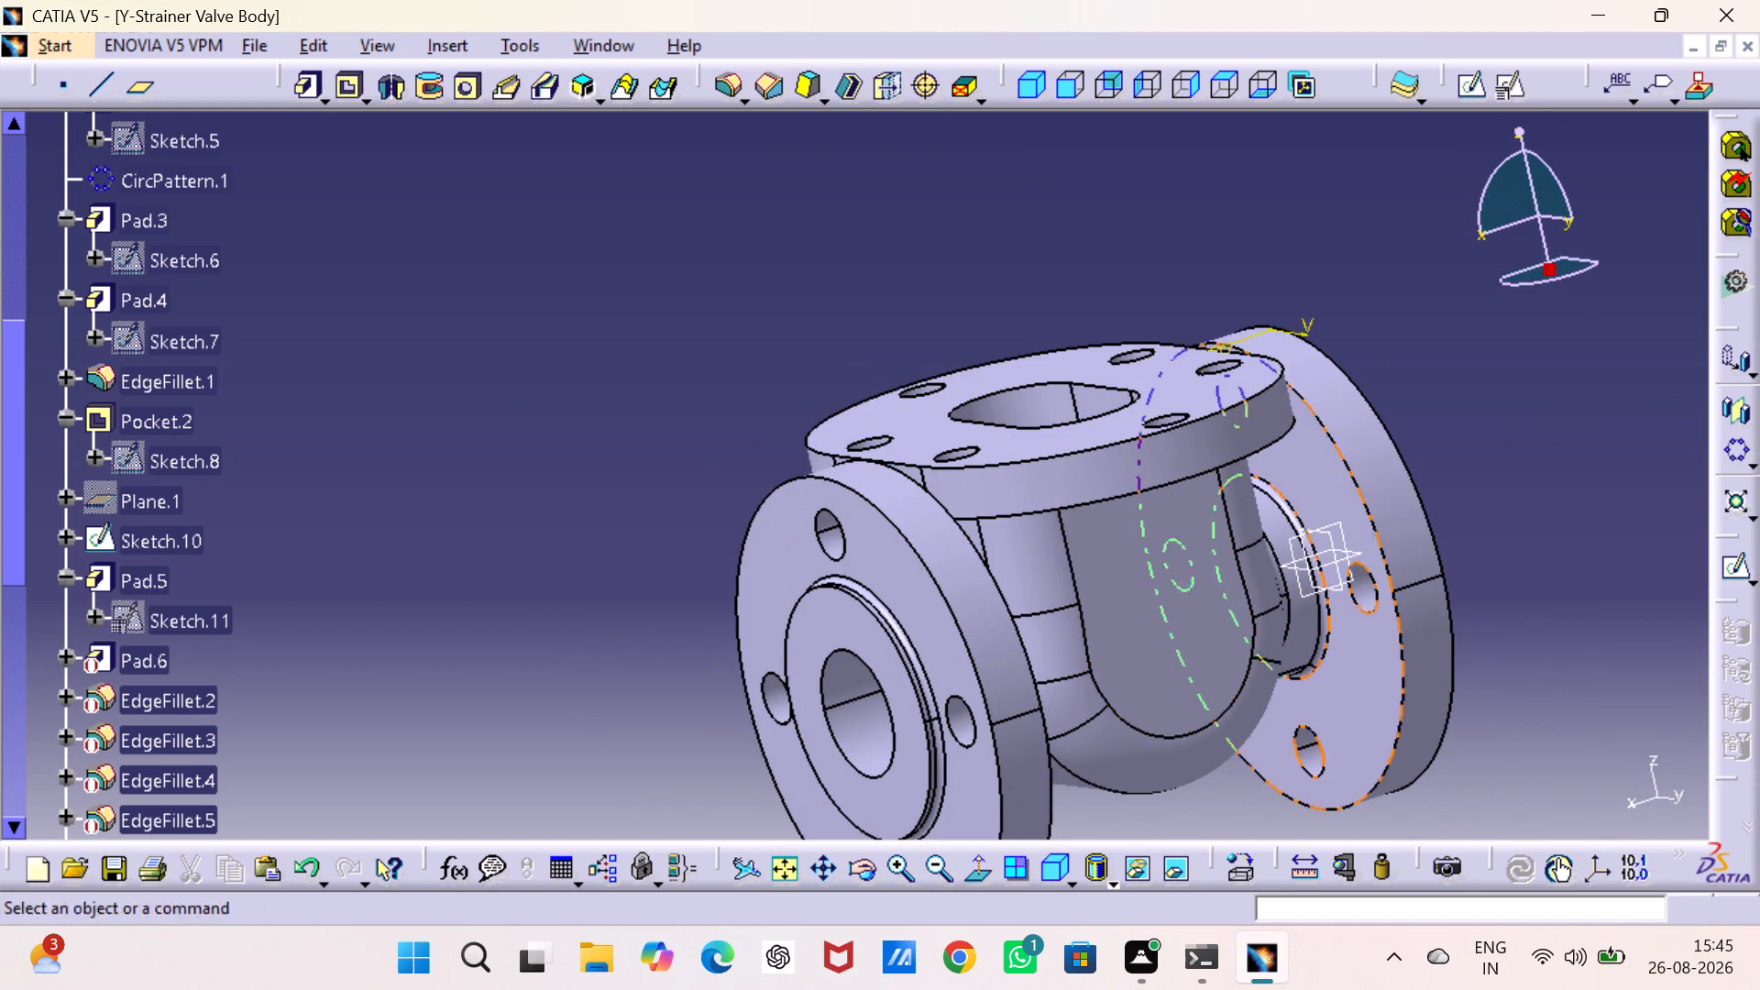
middle_drag(1045, 626, 754, 516)
right_drag(984, 602, 939, 577)
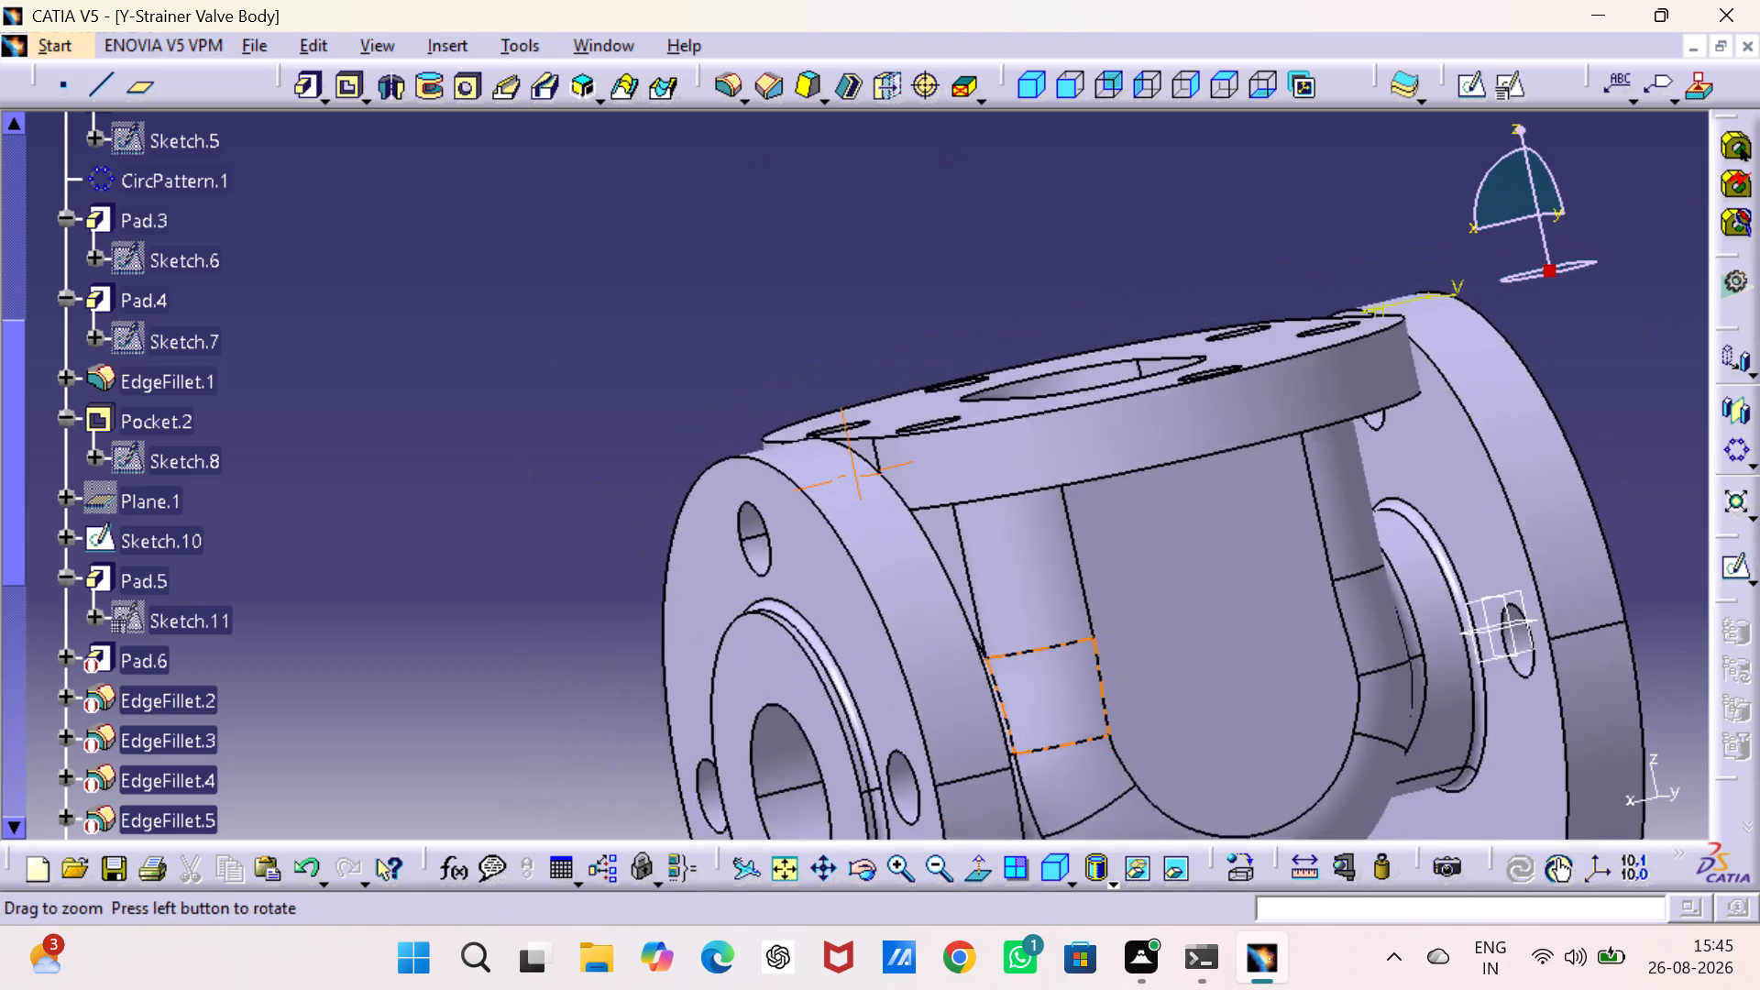
middle_drag(754, 516, 812, 653)
middle_drag(972, 684, 729, 724)
right_drag(766, 724, 729, 724)
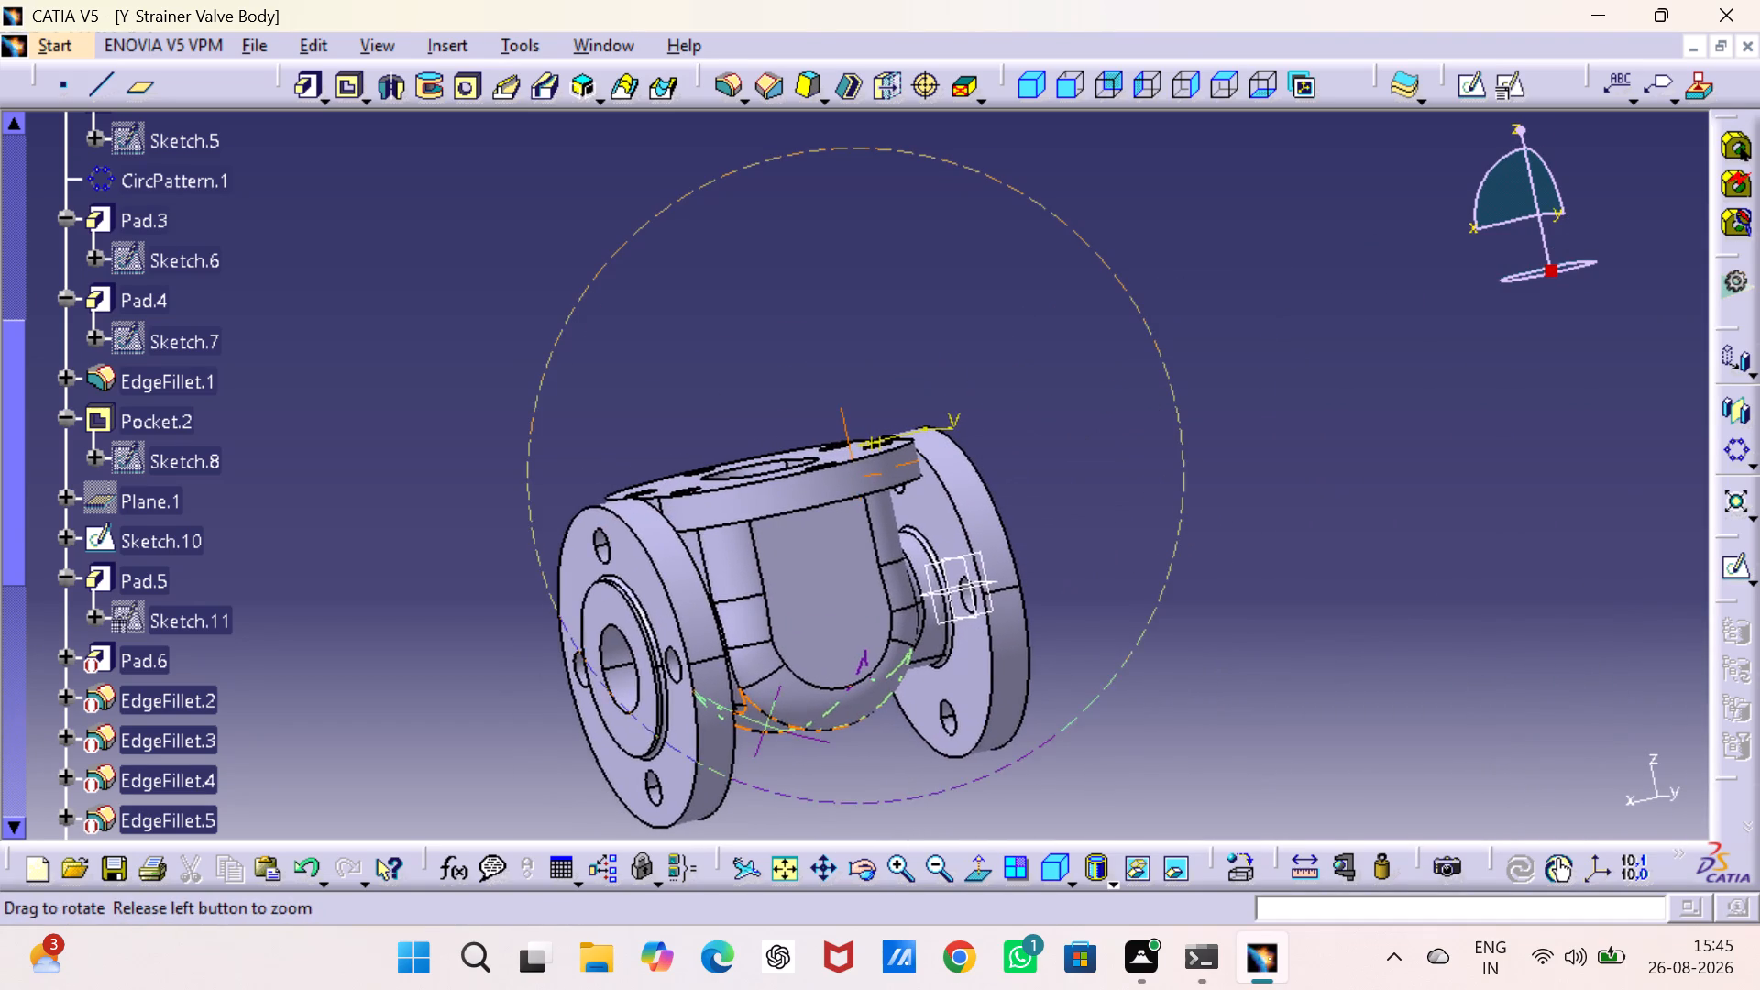
right_drag(729, 724, 636, 731)
middle_drag(729, 724, 636, 731)
key(ctrl+s)
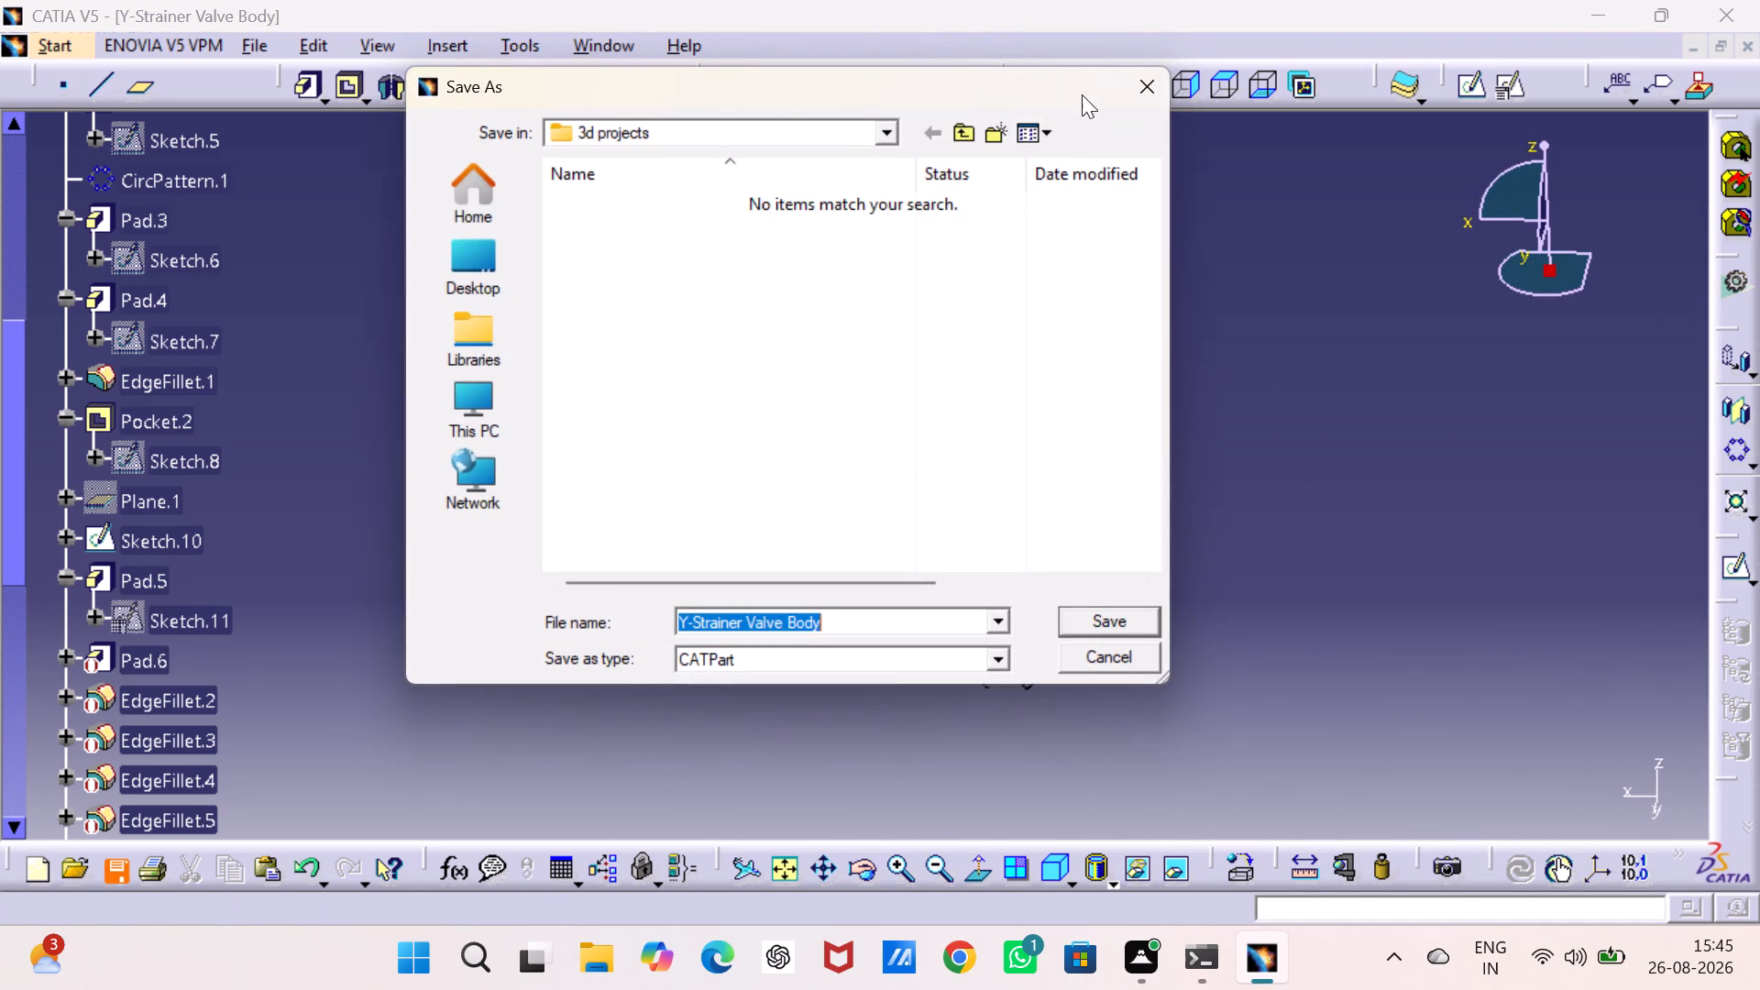
click(1138, 88)
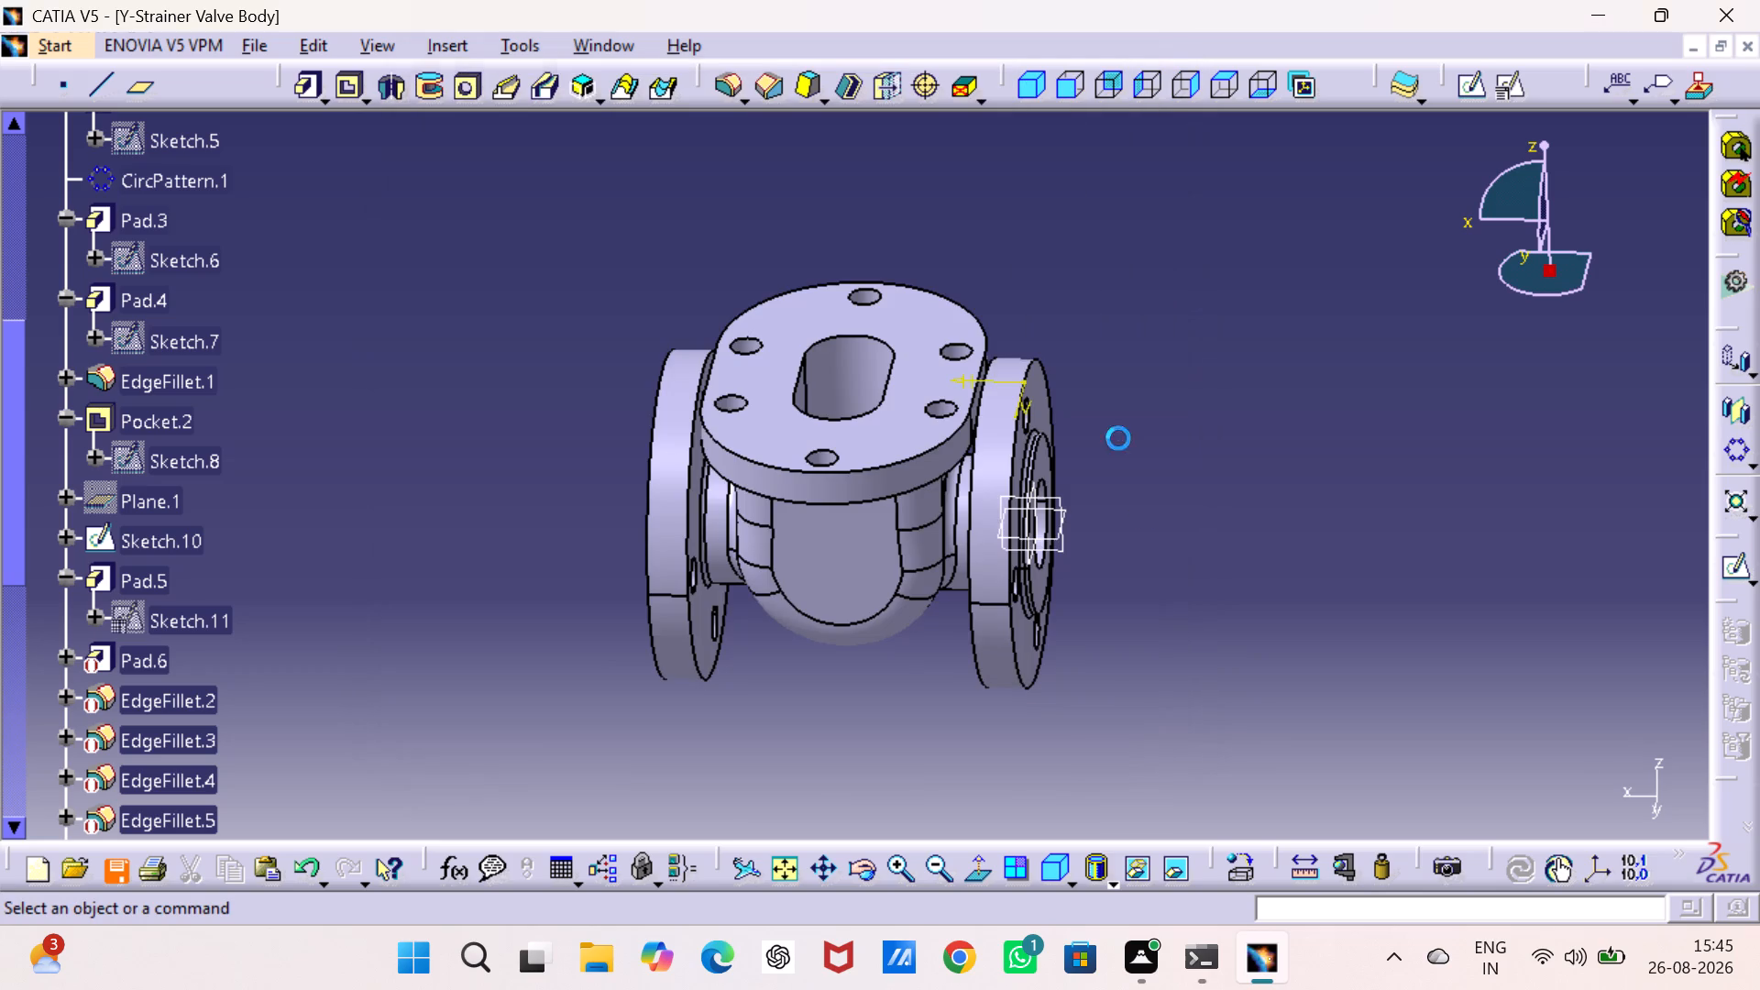
Apply the Iron material from the Metal family of the default material catalog to the PartBody.
click(1239, 862)
scroll(1381, 289, down, 3)
click(996, 115)
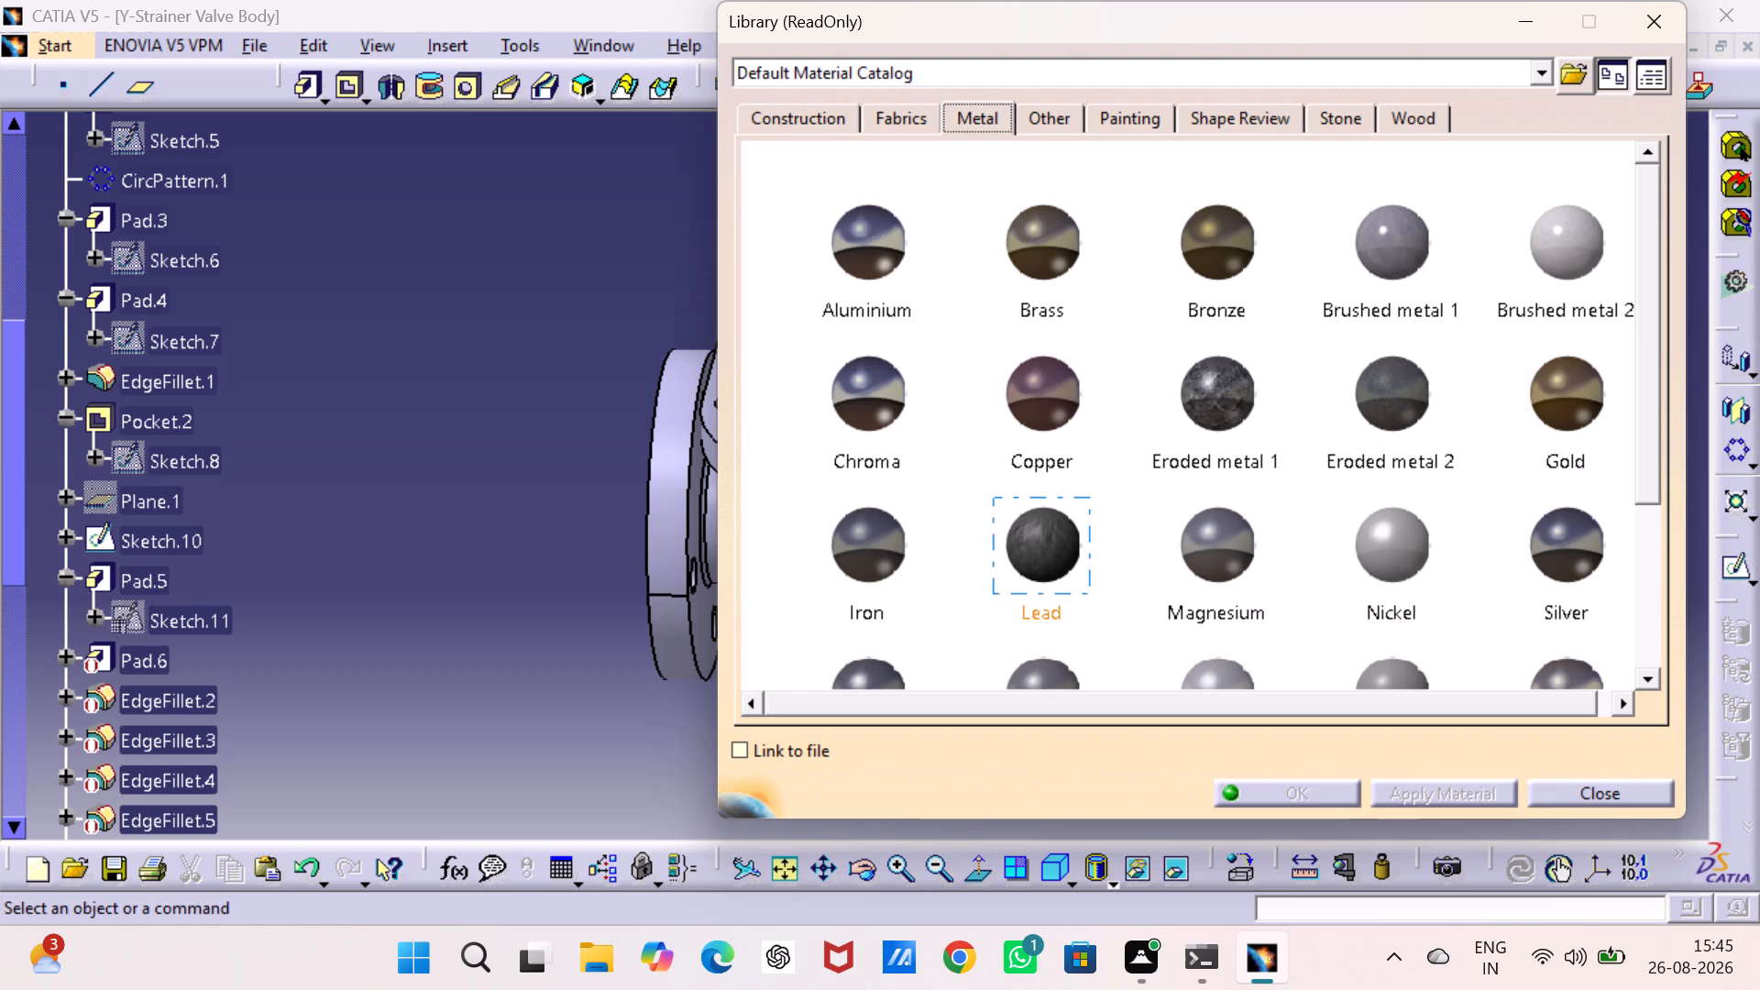
scroll(1032, 410, down, 2)
click(887, 442)
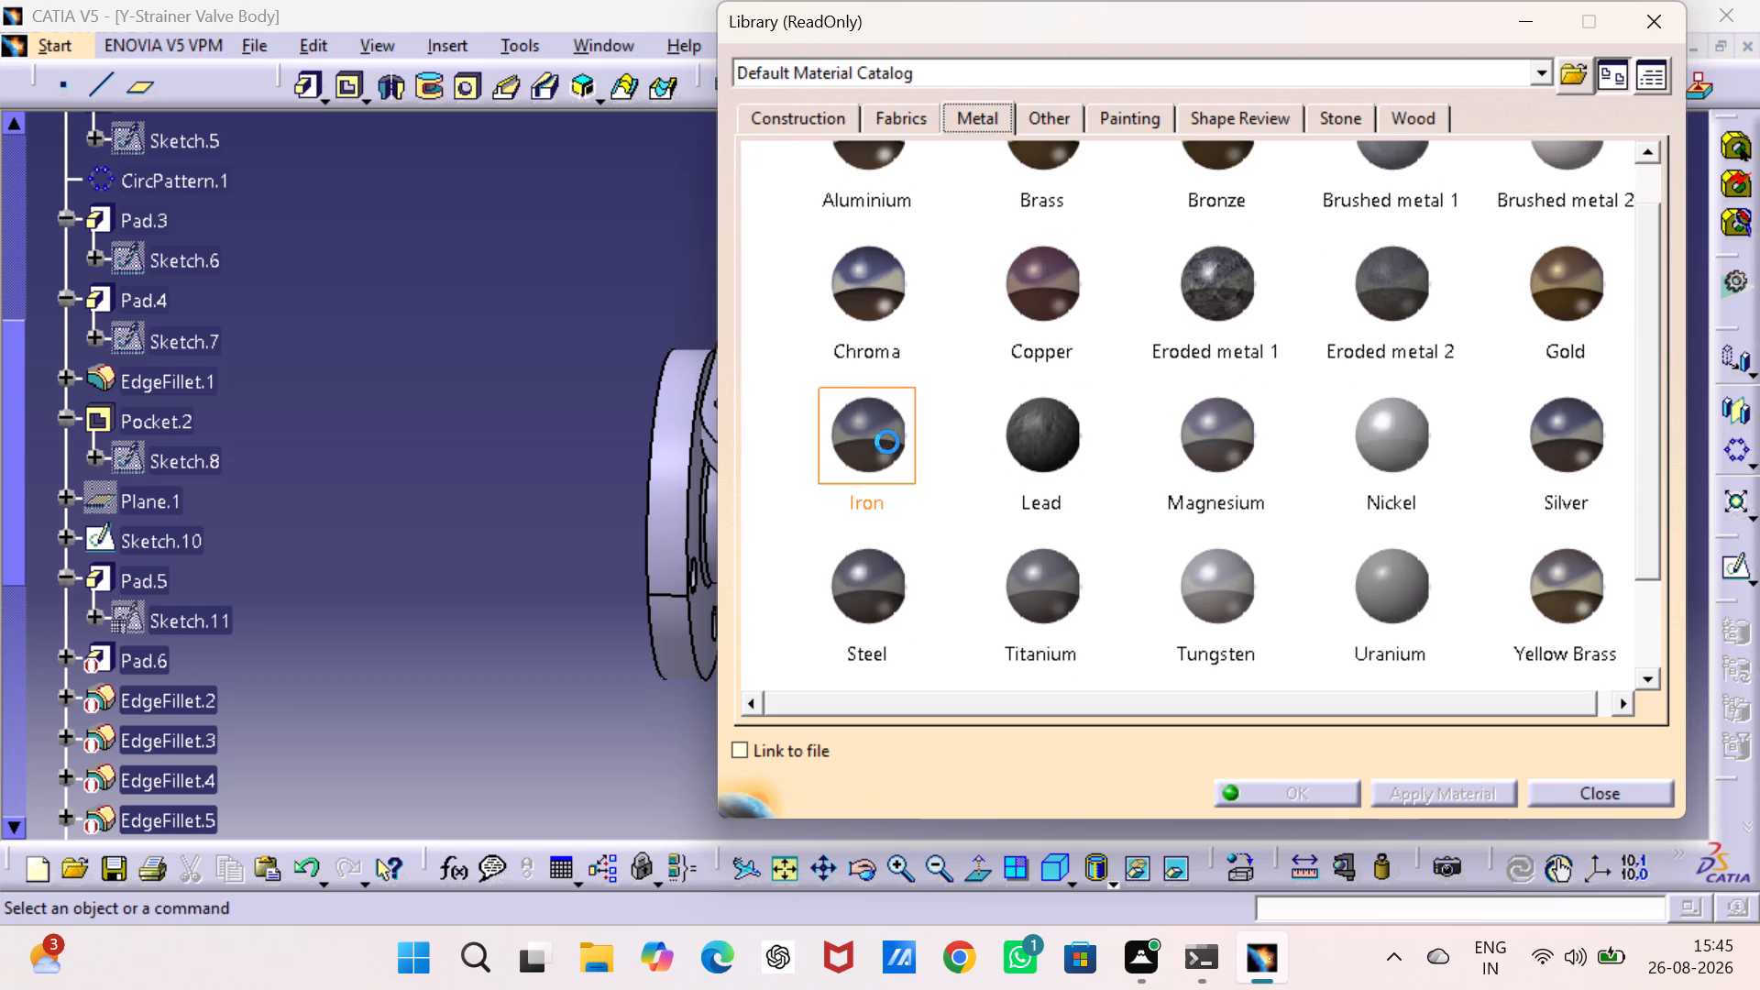
scroll(25, 170, up, 2)
scroll(67, 250, up, 2)
scroll(280, 256, up, 2)
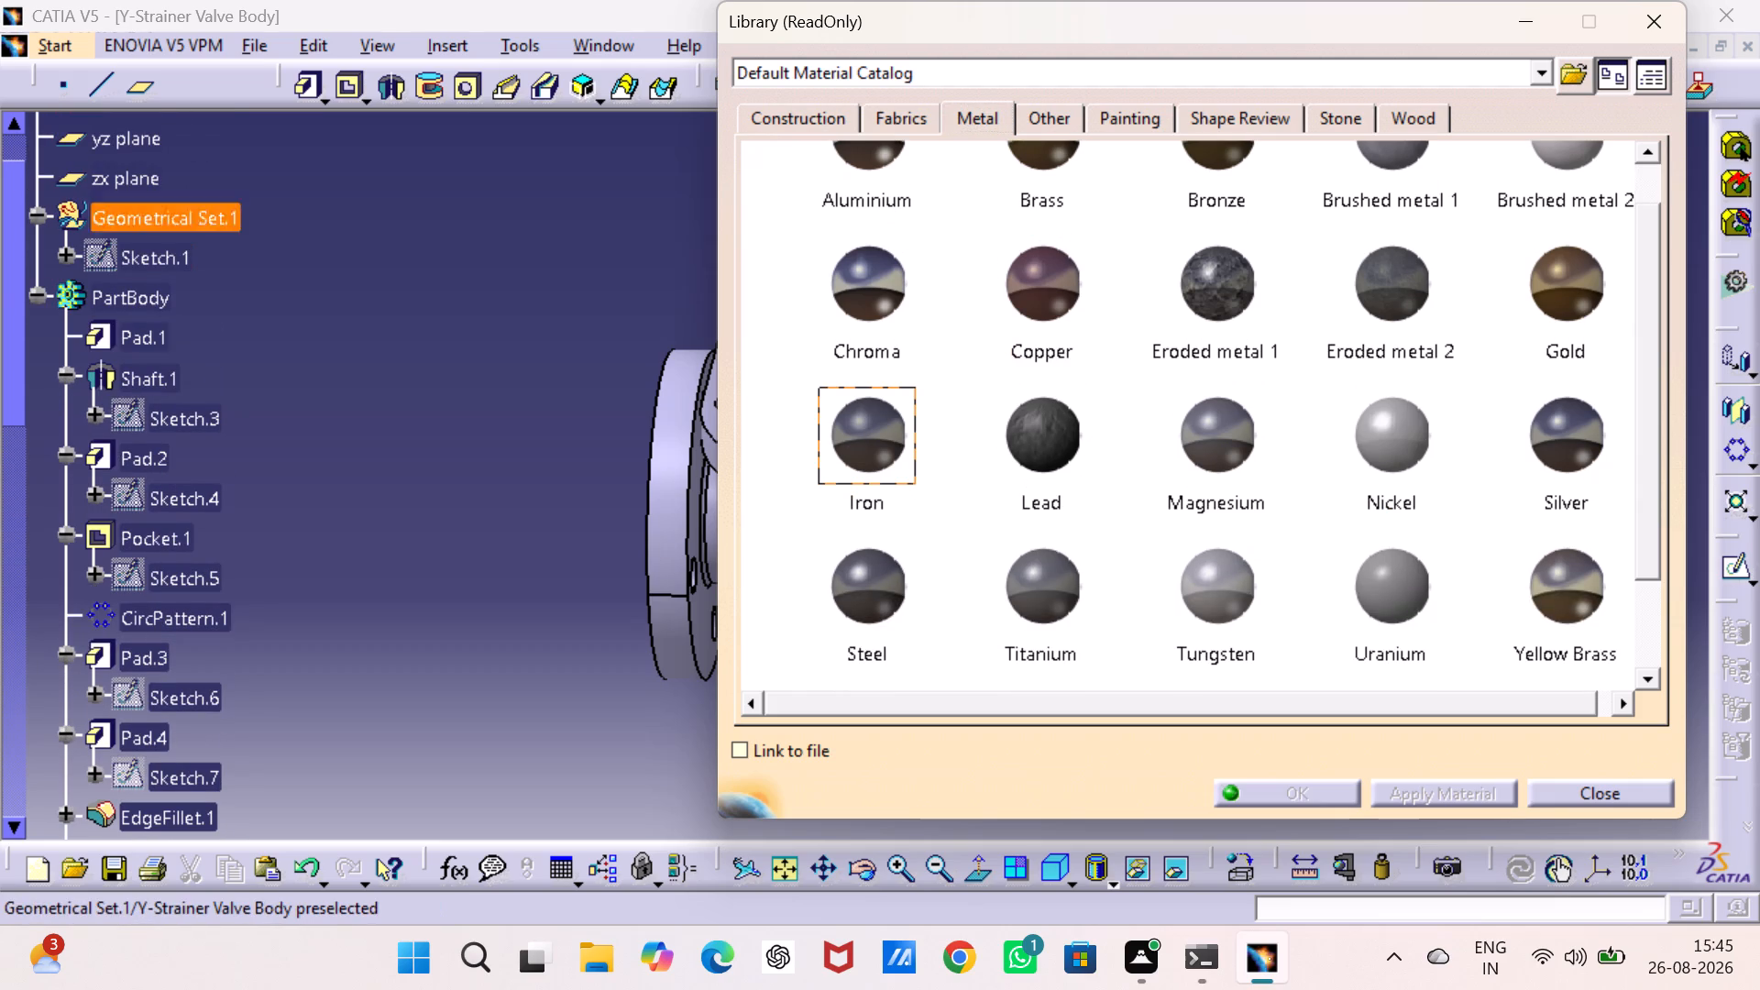
click(154, 287)
click(1266, 794)
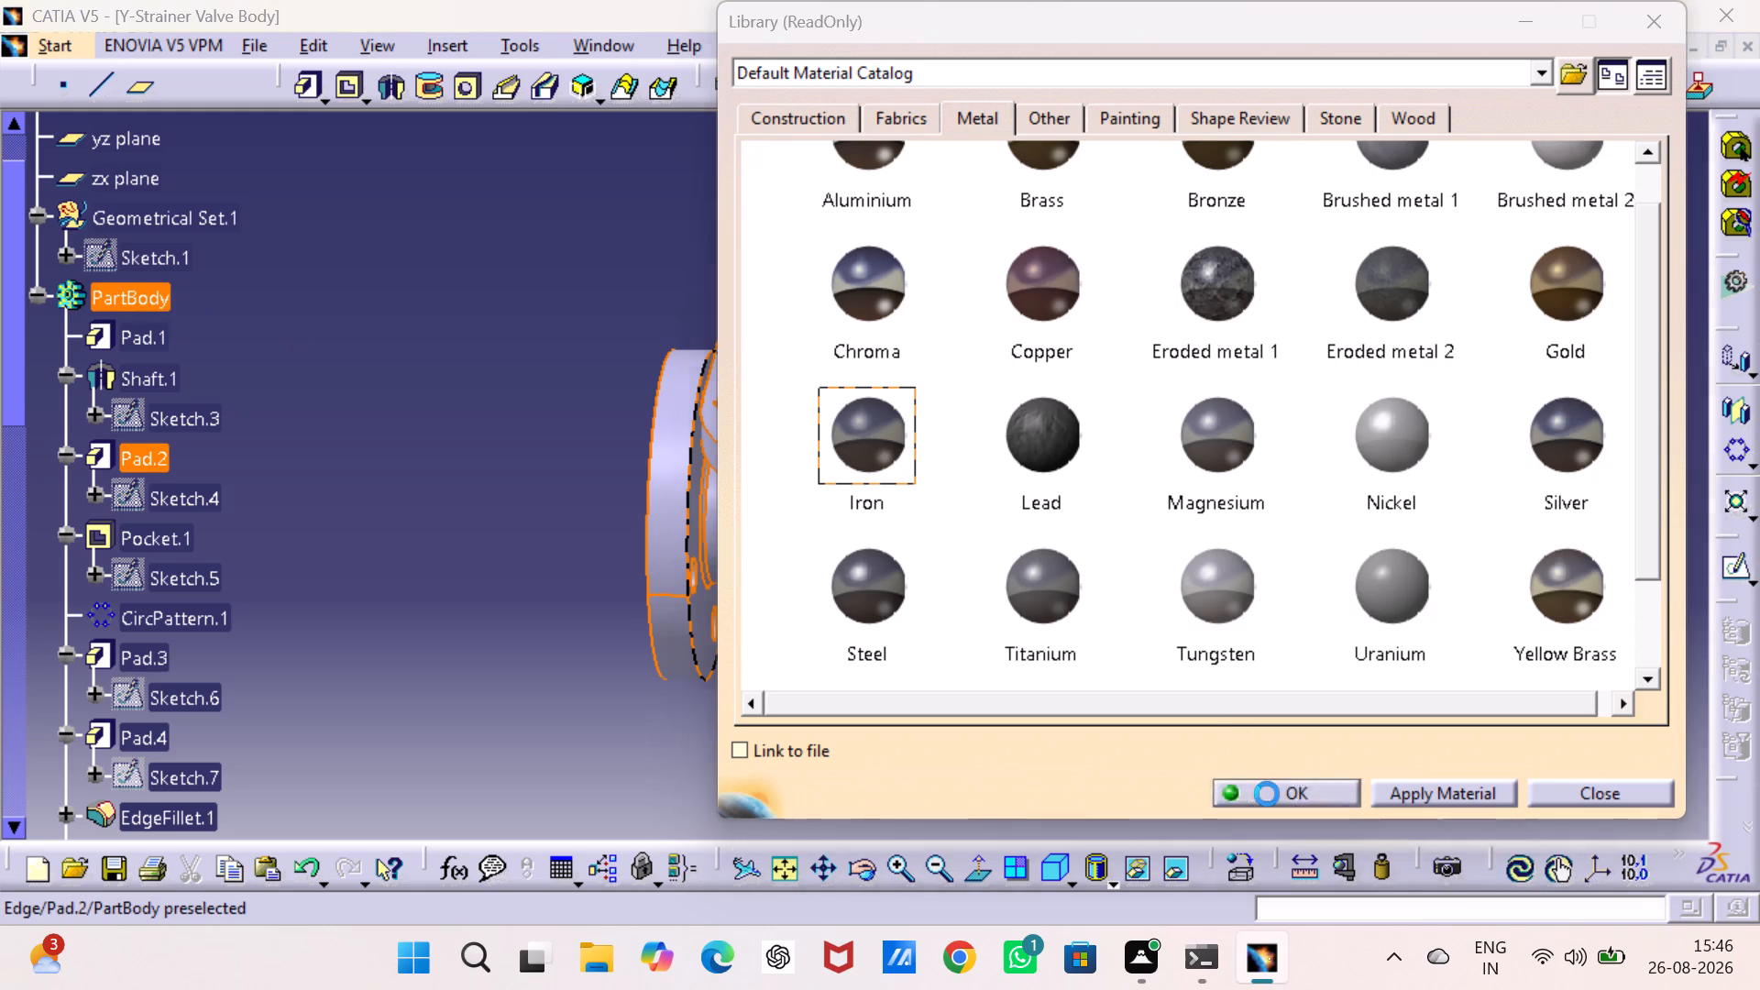
click(1408, 535)
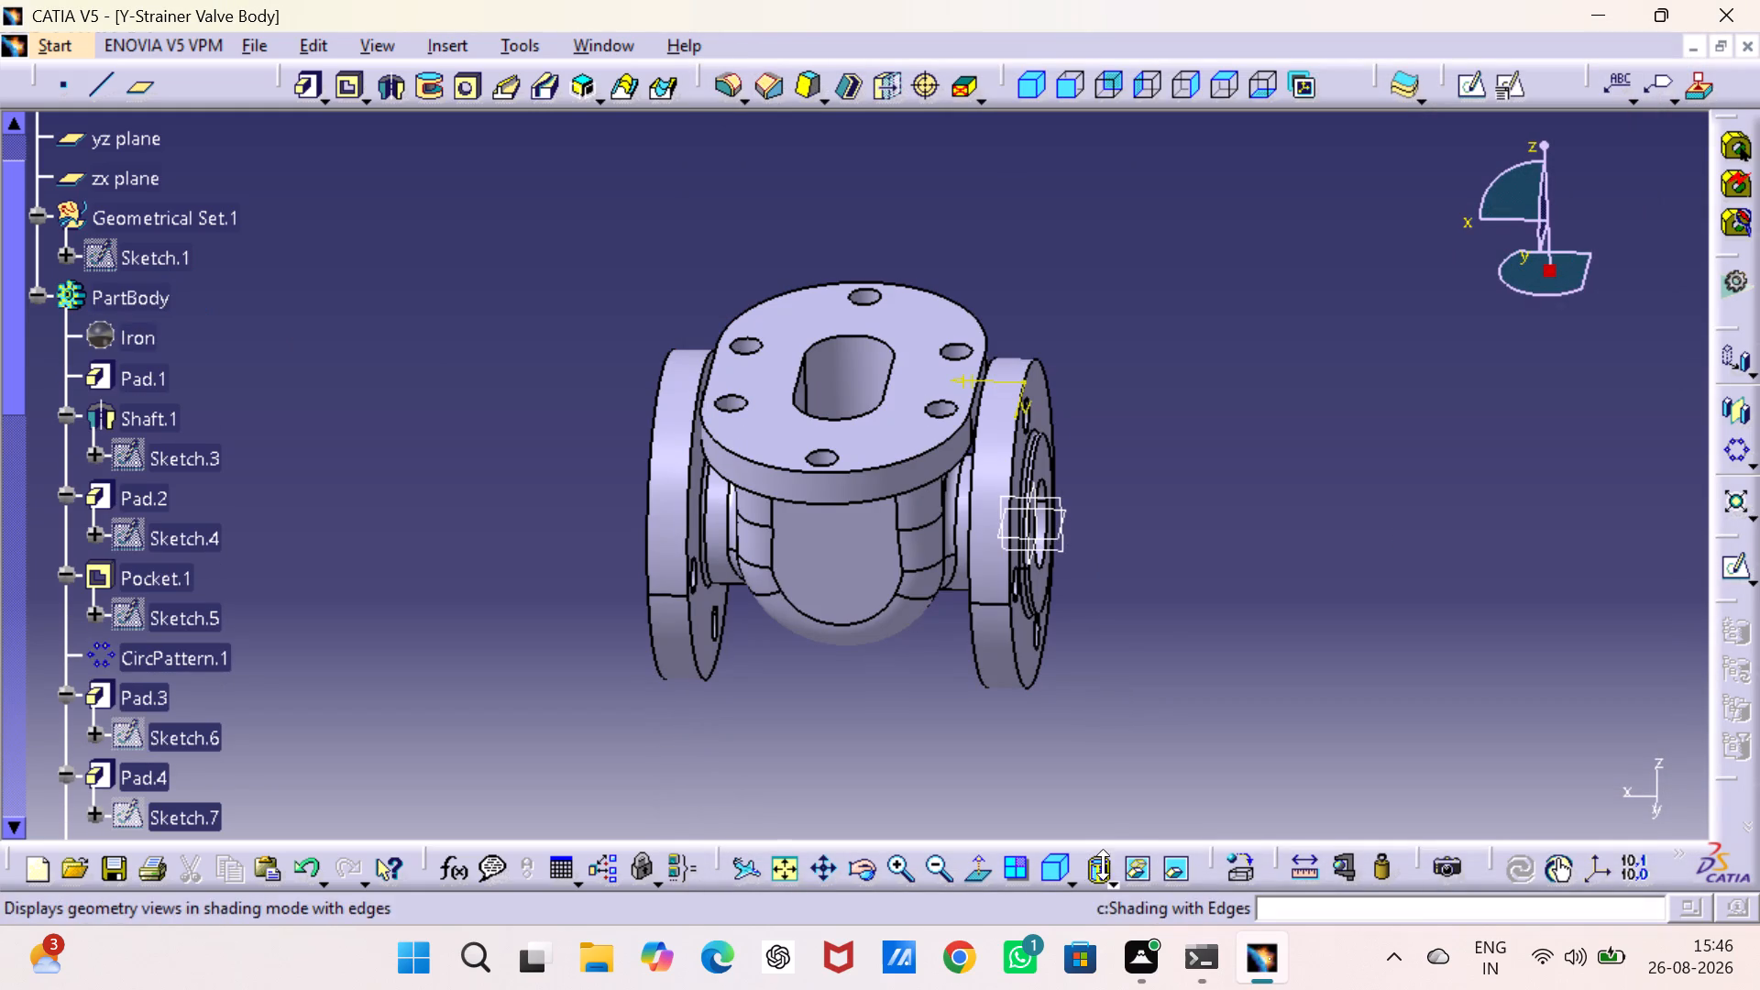
Try shading with edges without smooth edges, and set the display to shading with material.
click(1105, 876)
click(1132, 748)
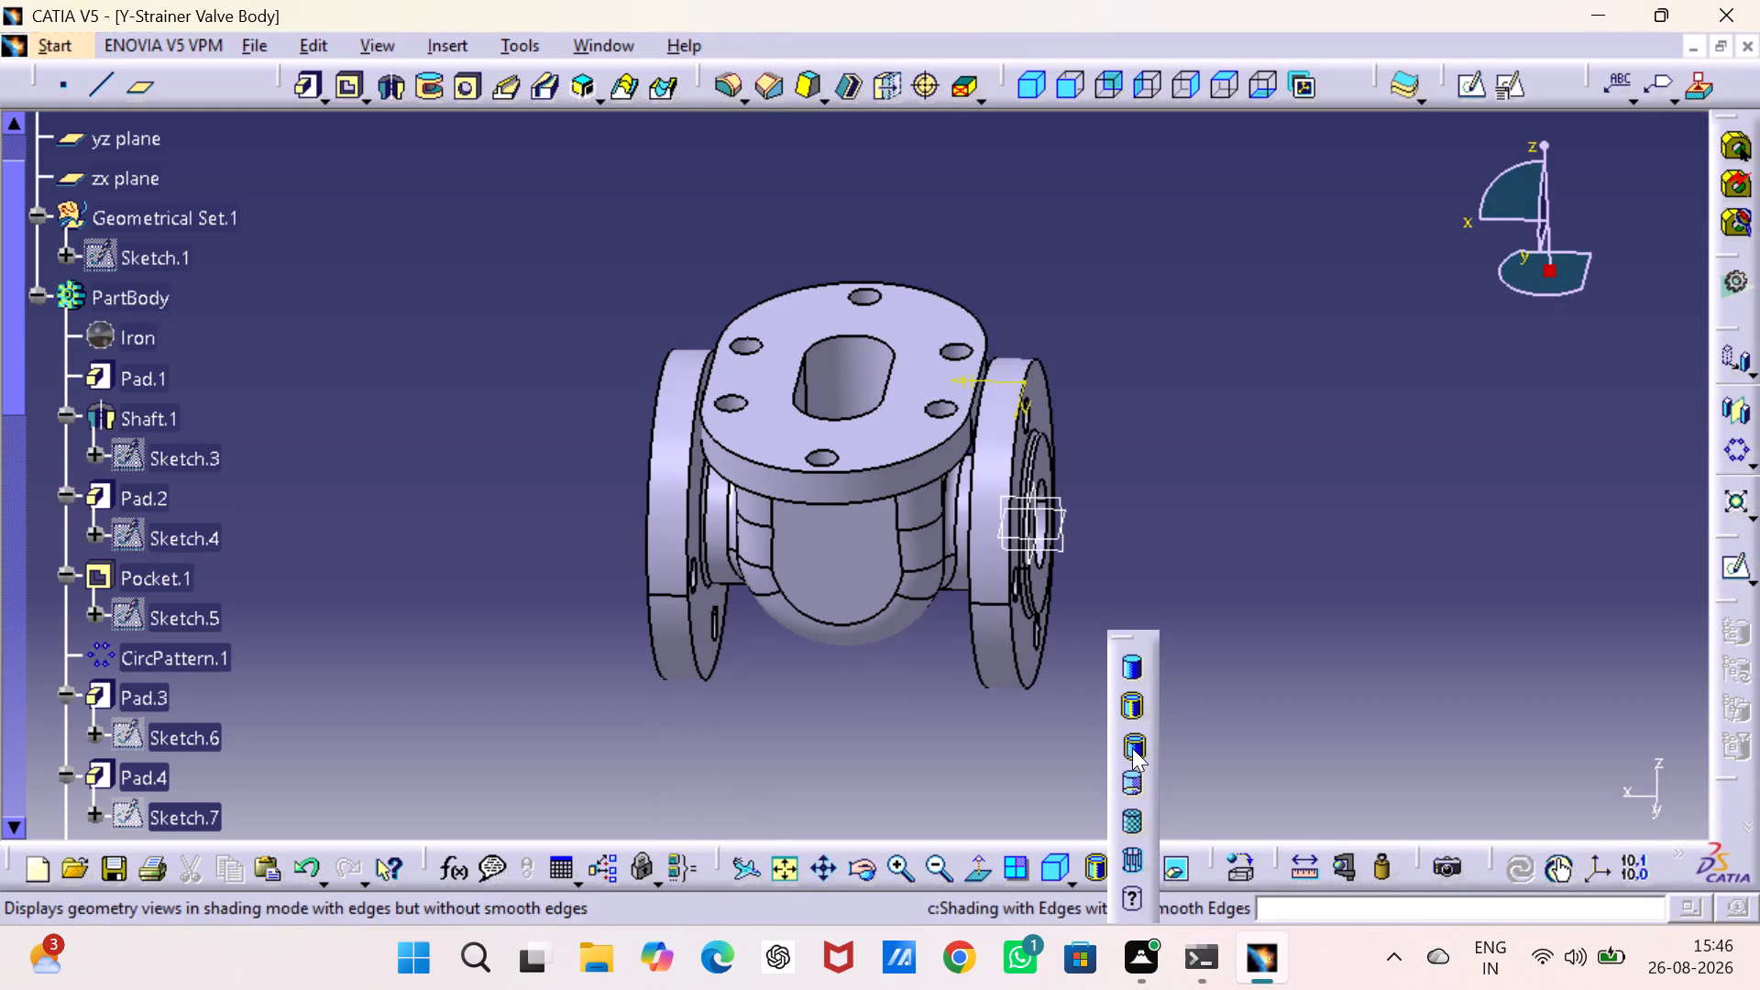
click(1112, 877)
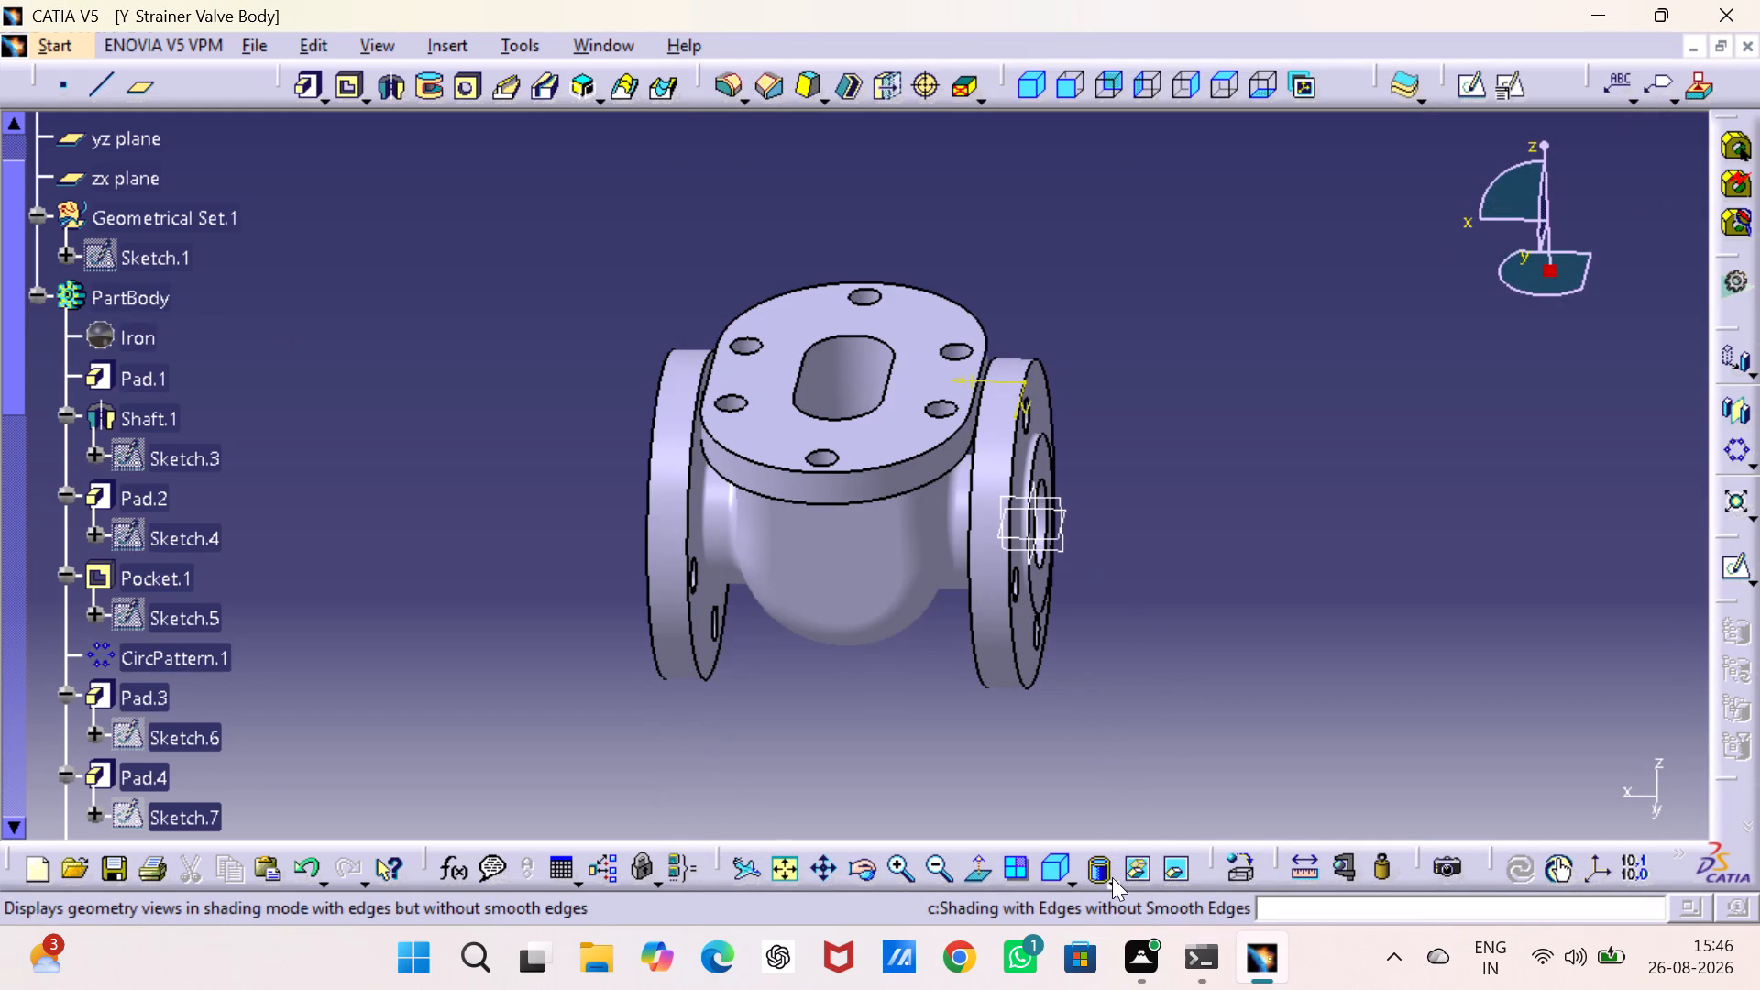
click(1138, 824)
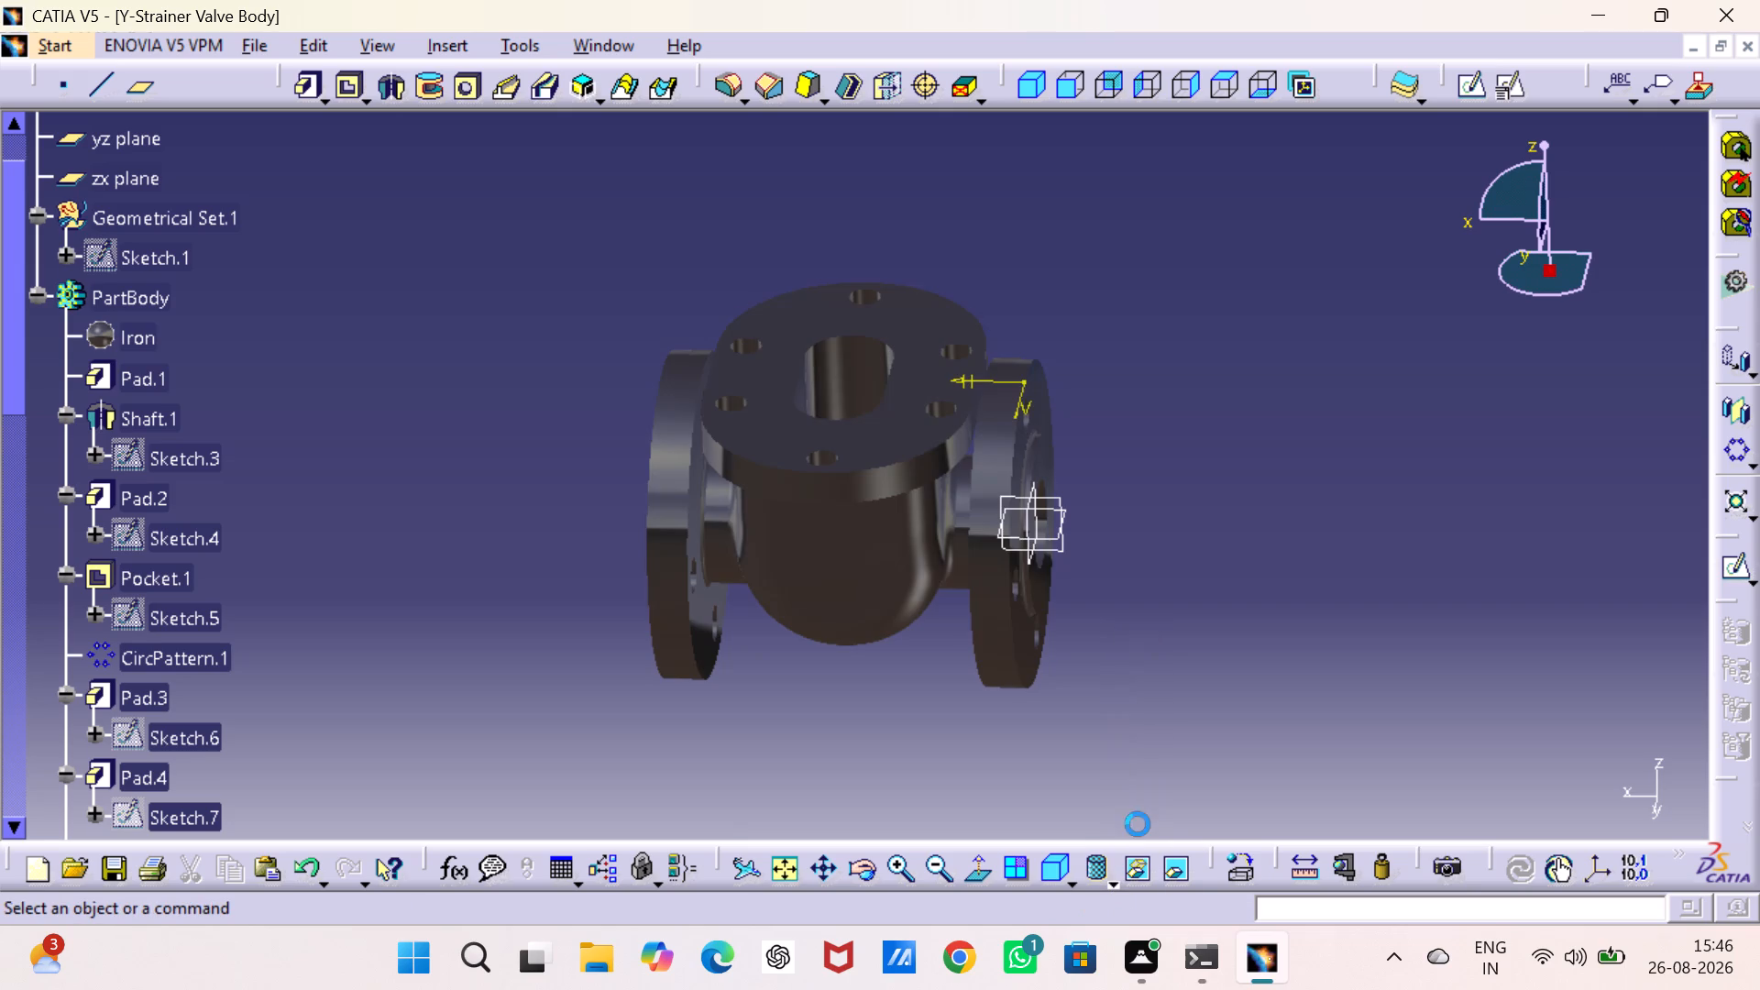
click(1382, 574)
Save the part as a CATPart named Y-Strainer Valve Body in the 3d projects folder.
key(ctrl+s)
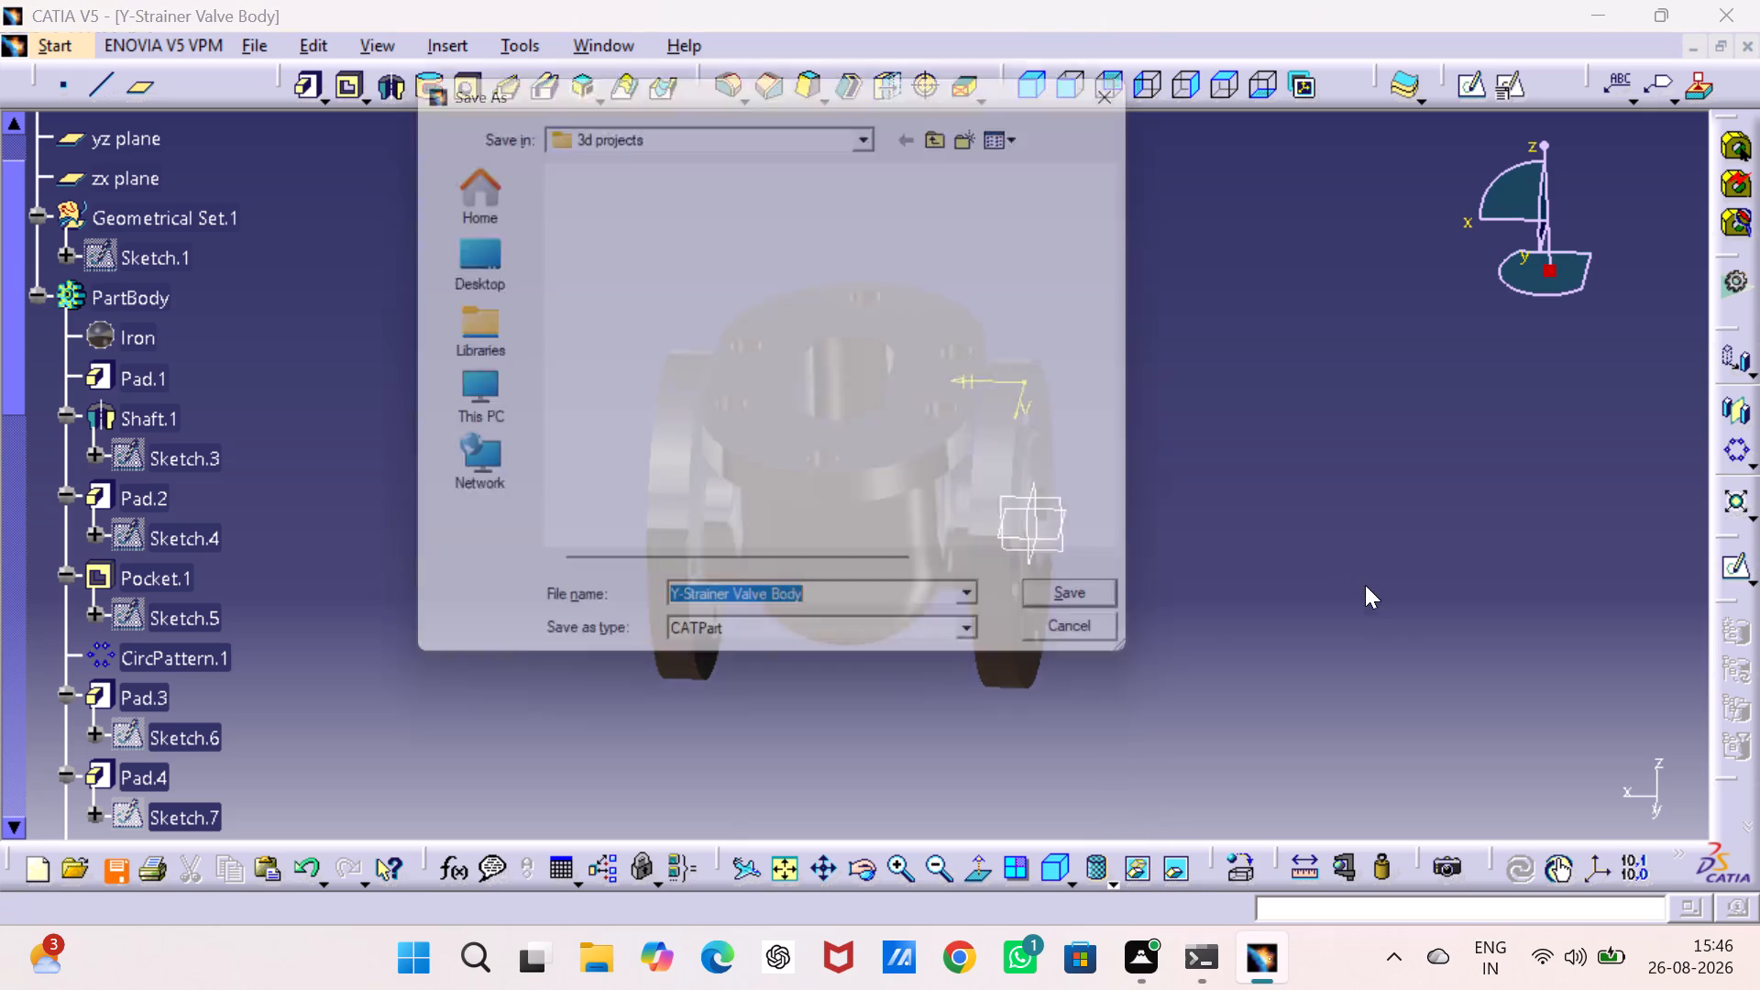
click(1105, 619)
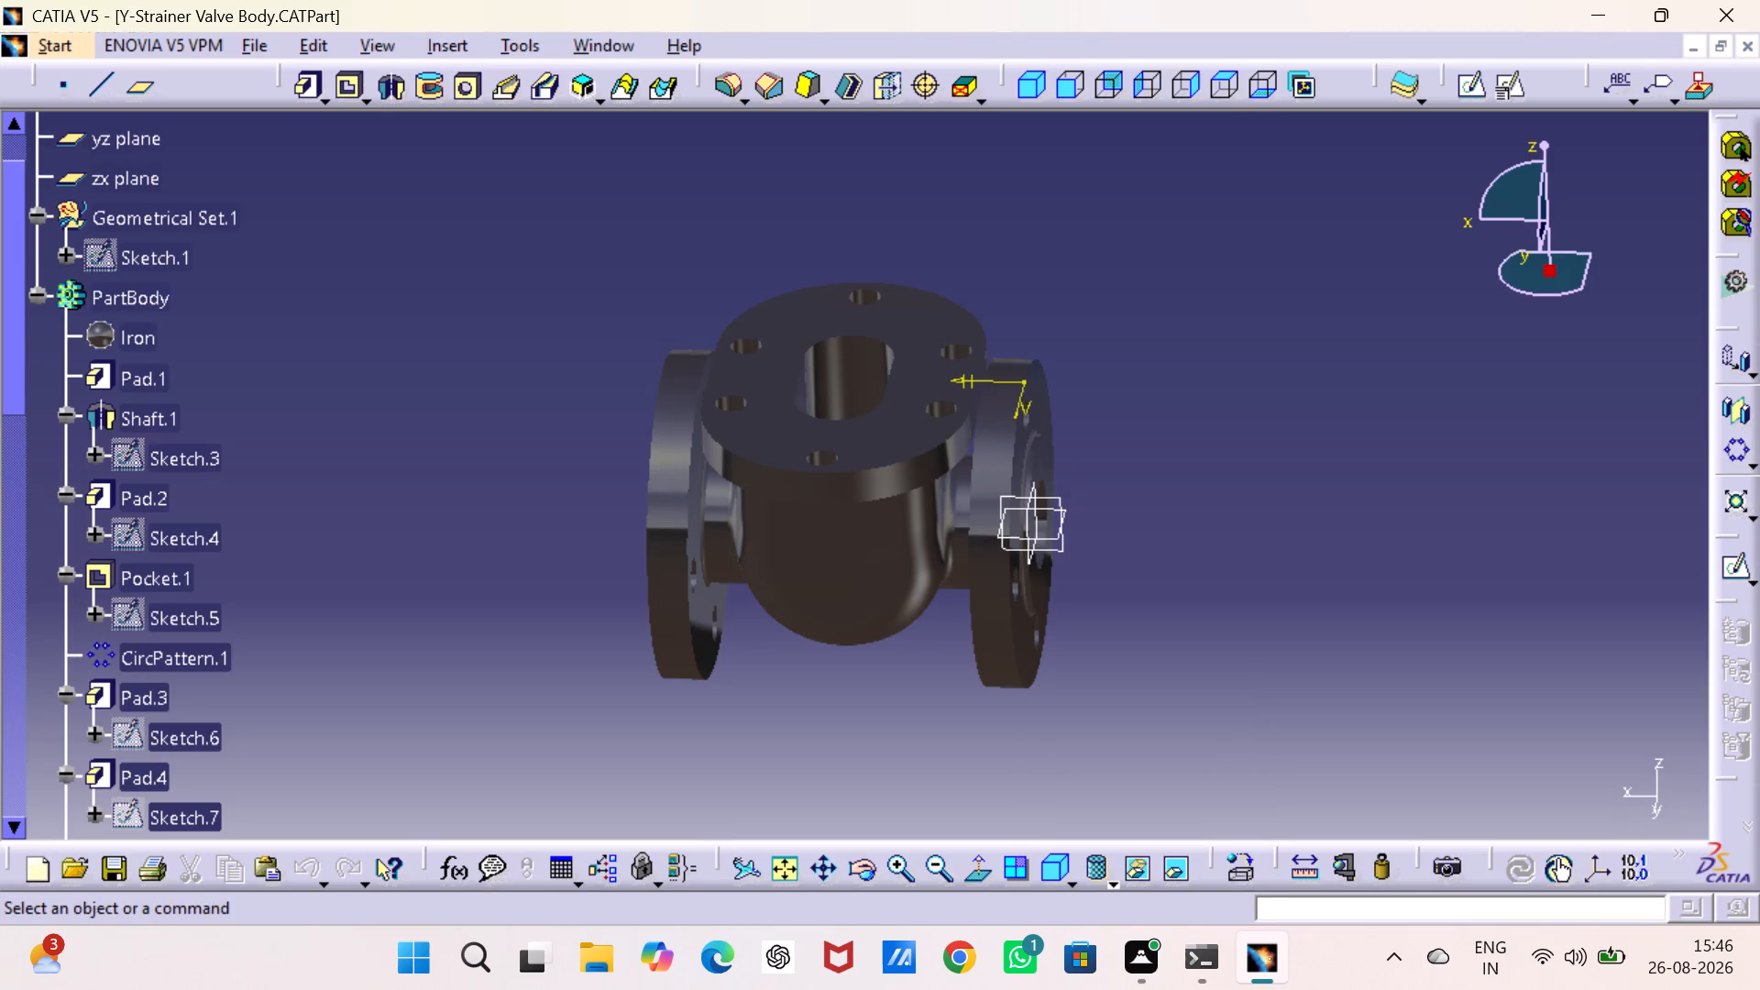
Create a new Drafting drawing with an empty layout, ISO standard, A0 ISO format and 1:1 scale.
click(54, 38)
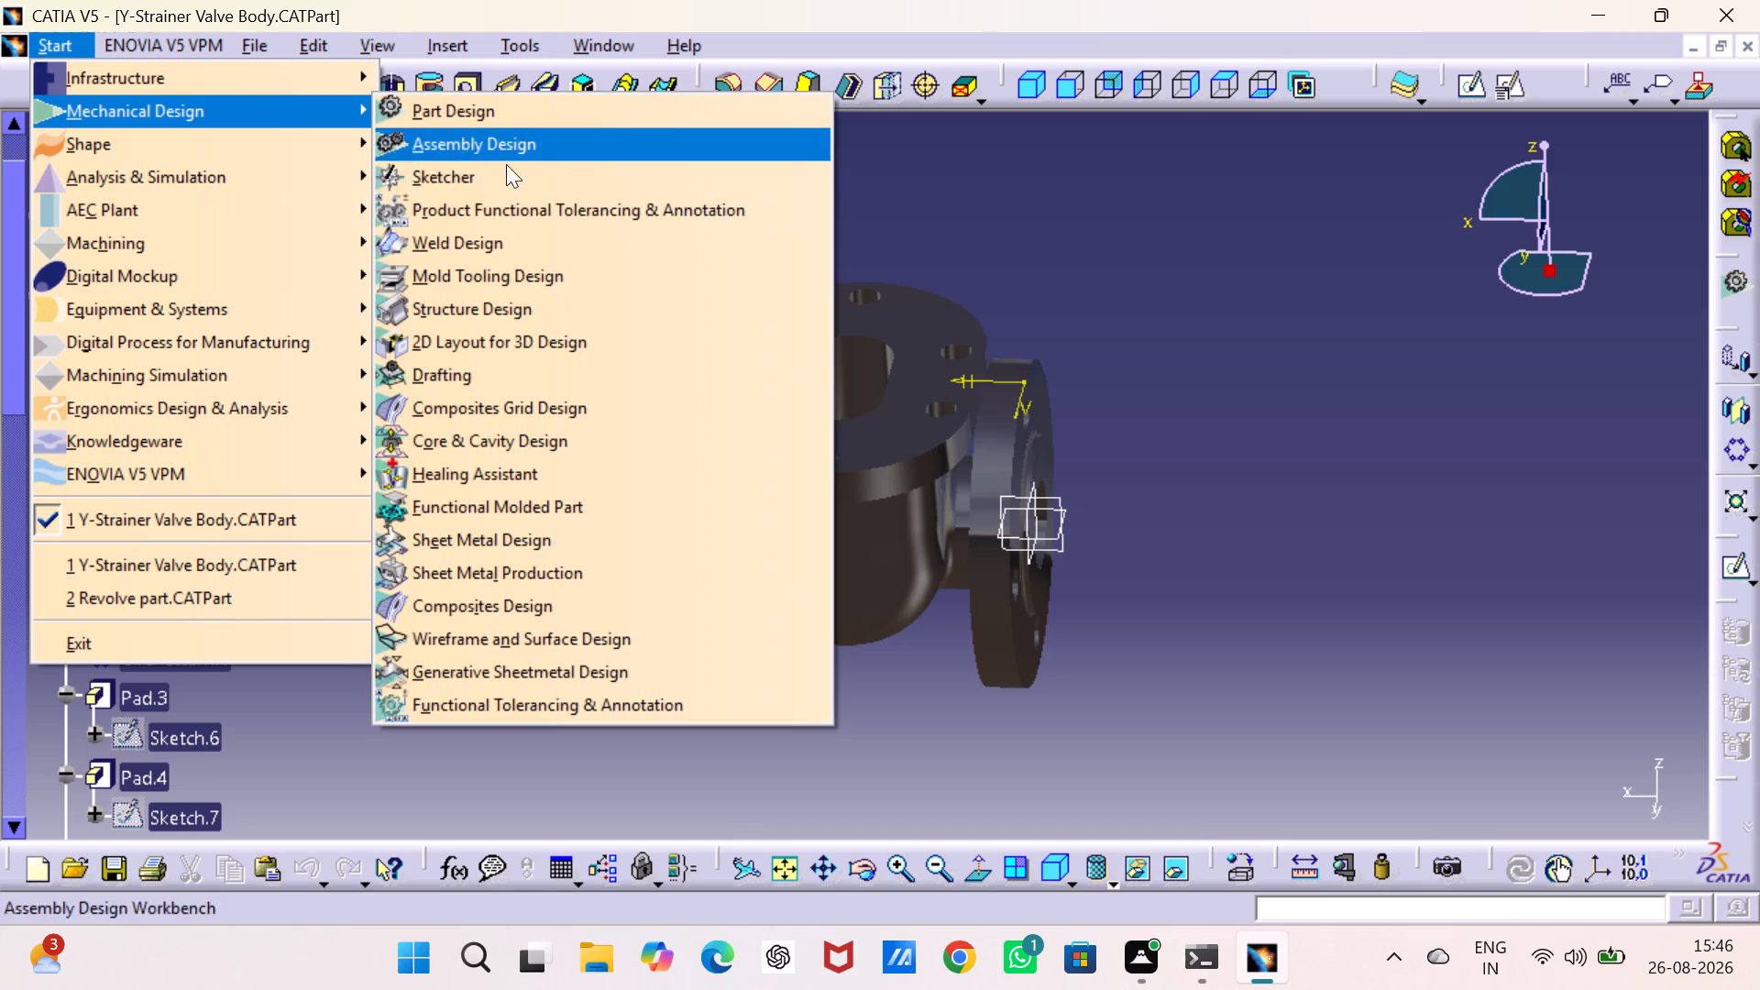
click(523, 370)
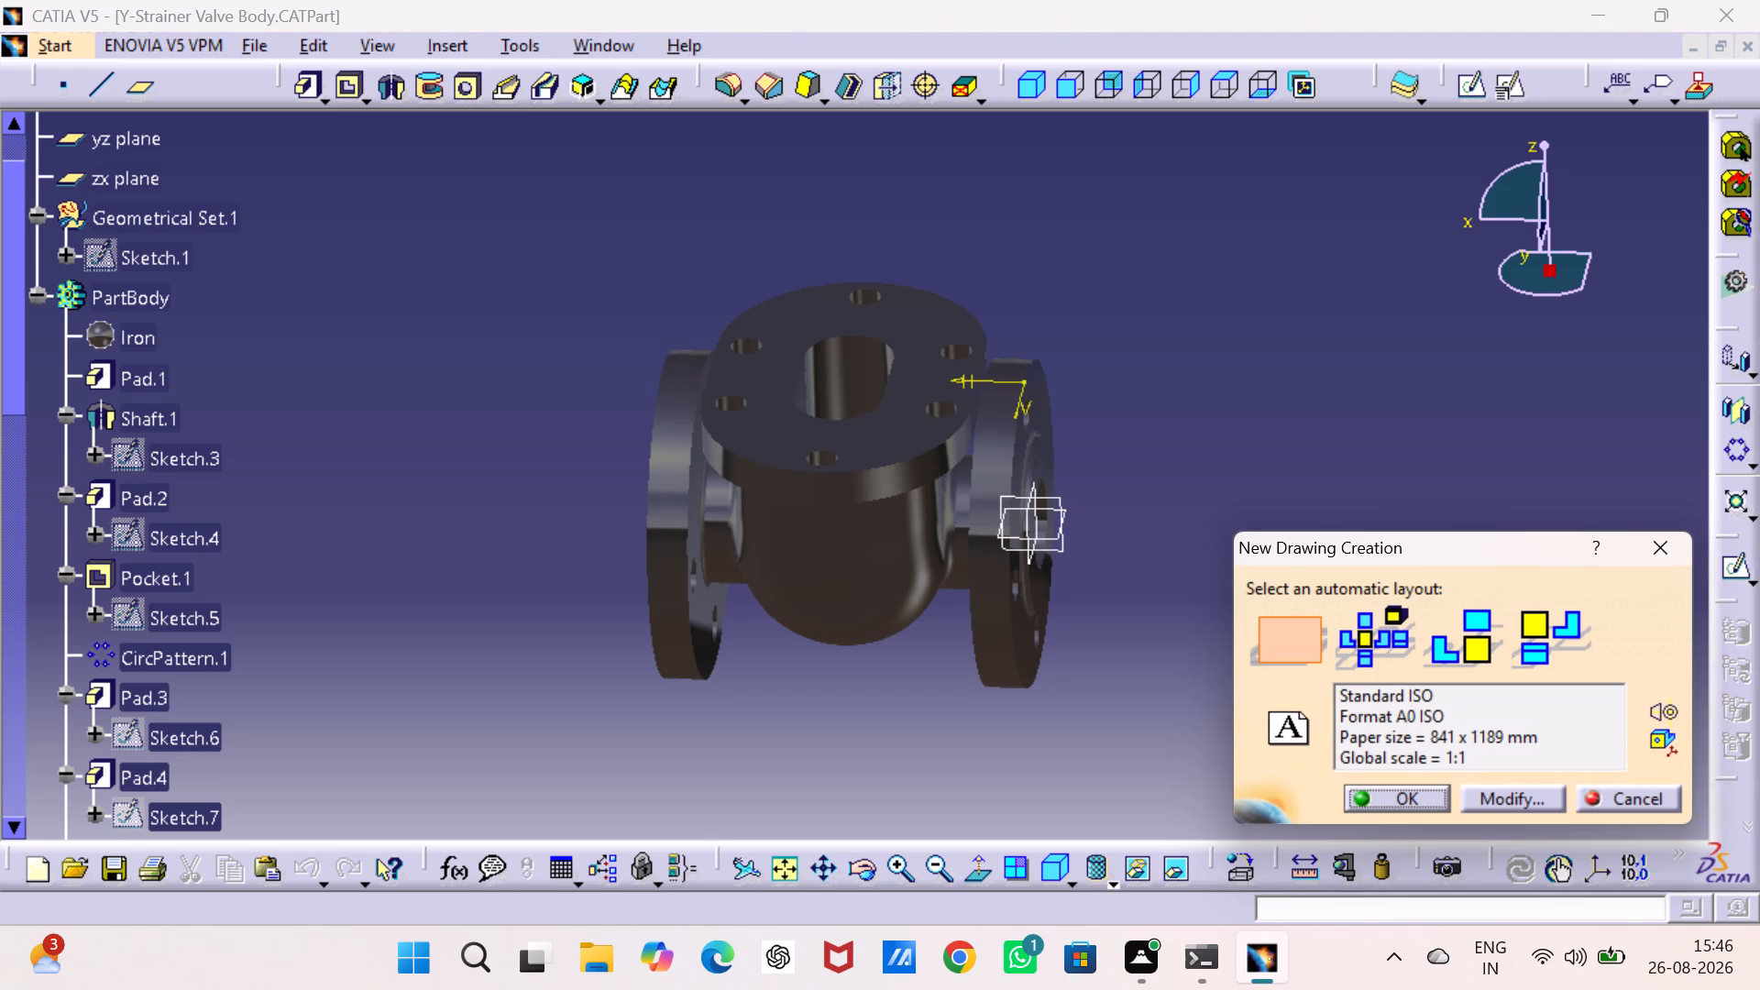
click(1424, 790)
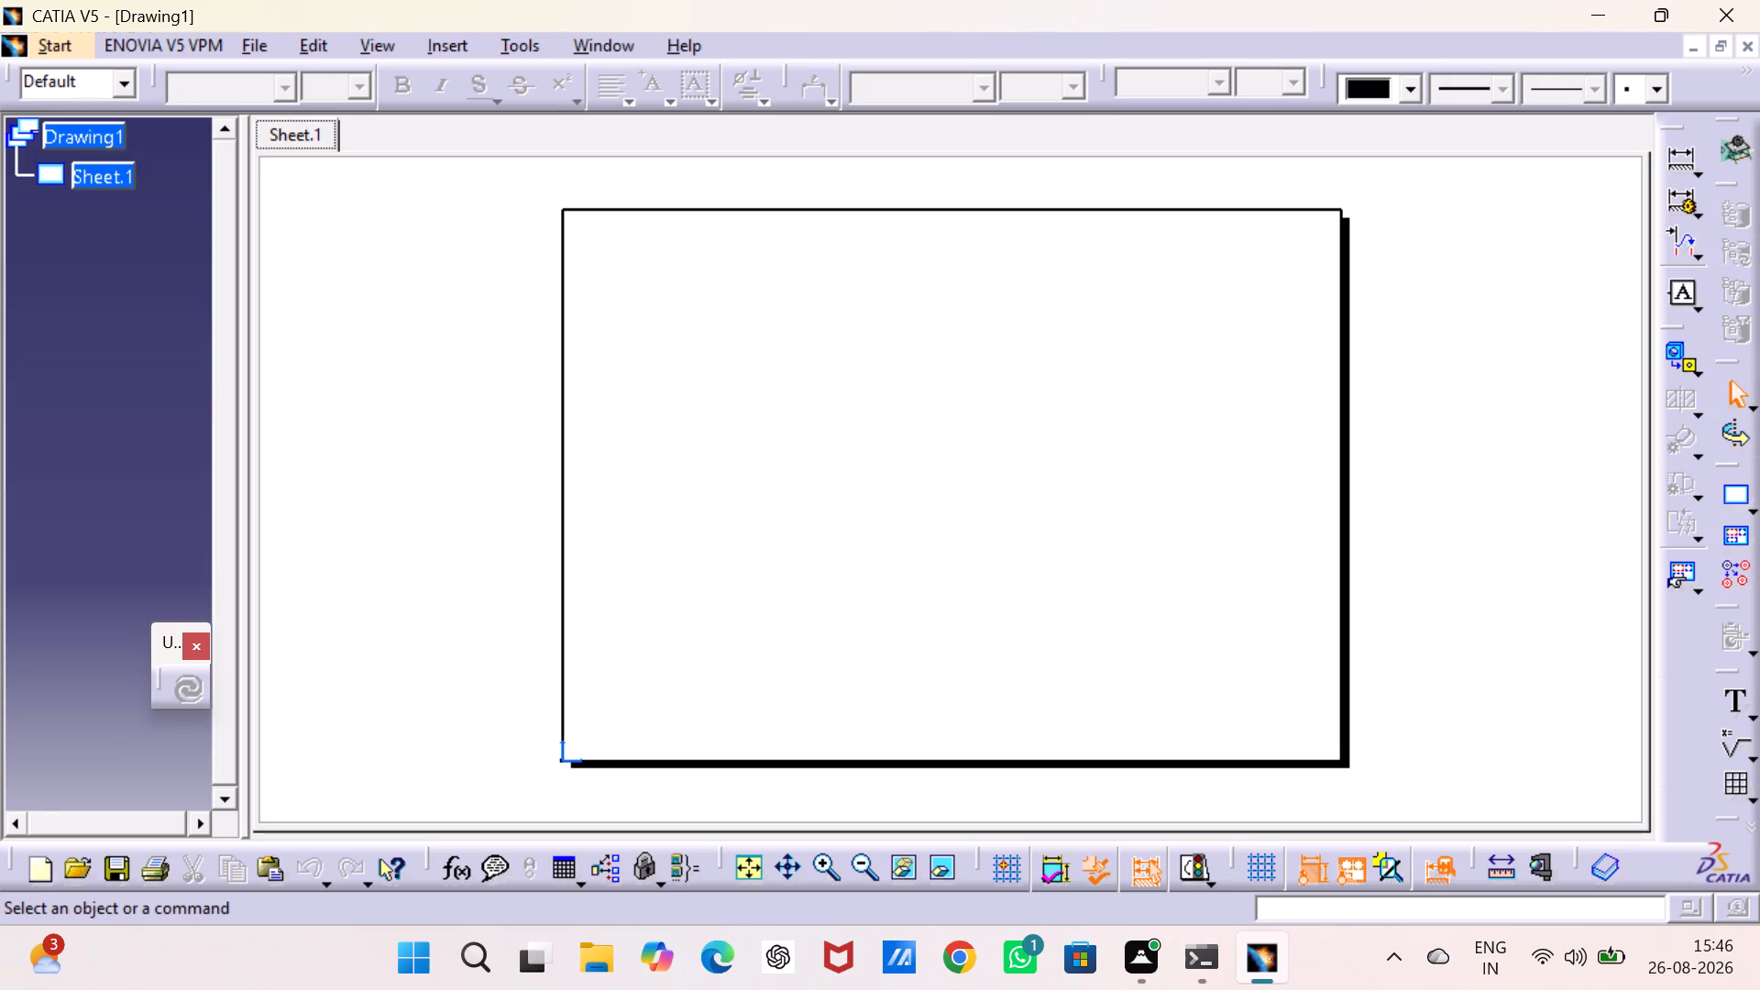
Generate a front view of the valve body from the part's yz plane in the left part of the sheet.
click(1672, 350)
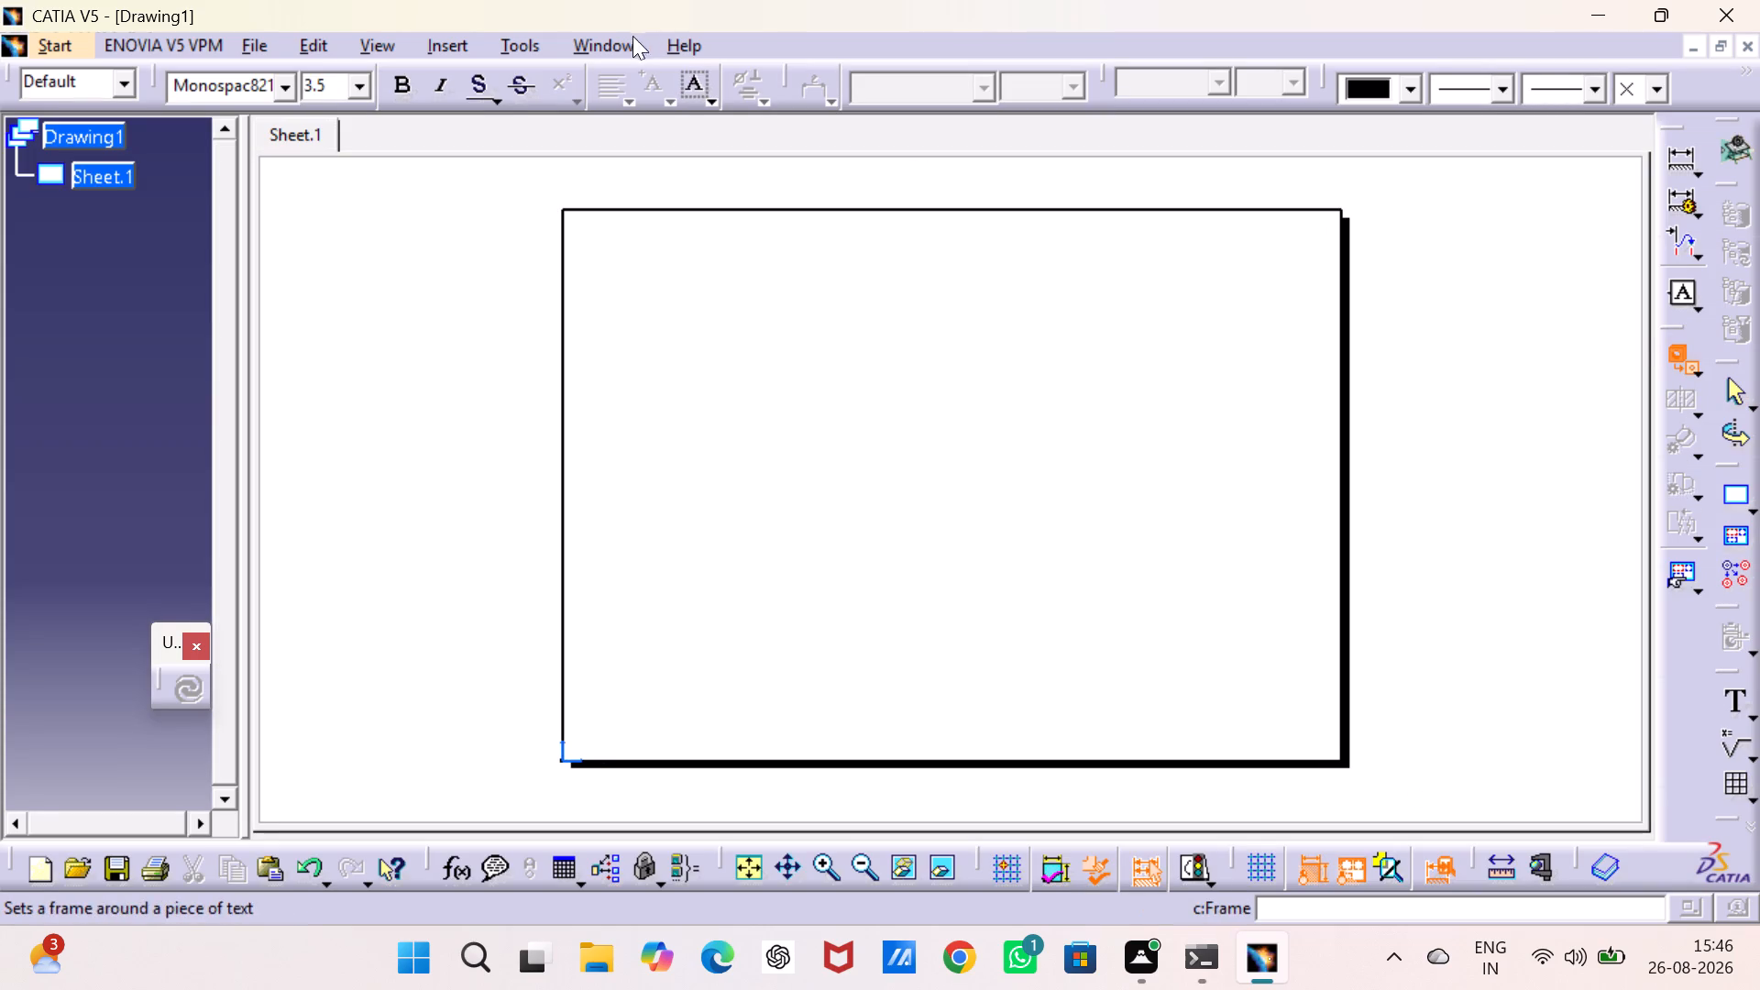
click(577, 43)
click(637, 225)
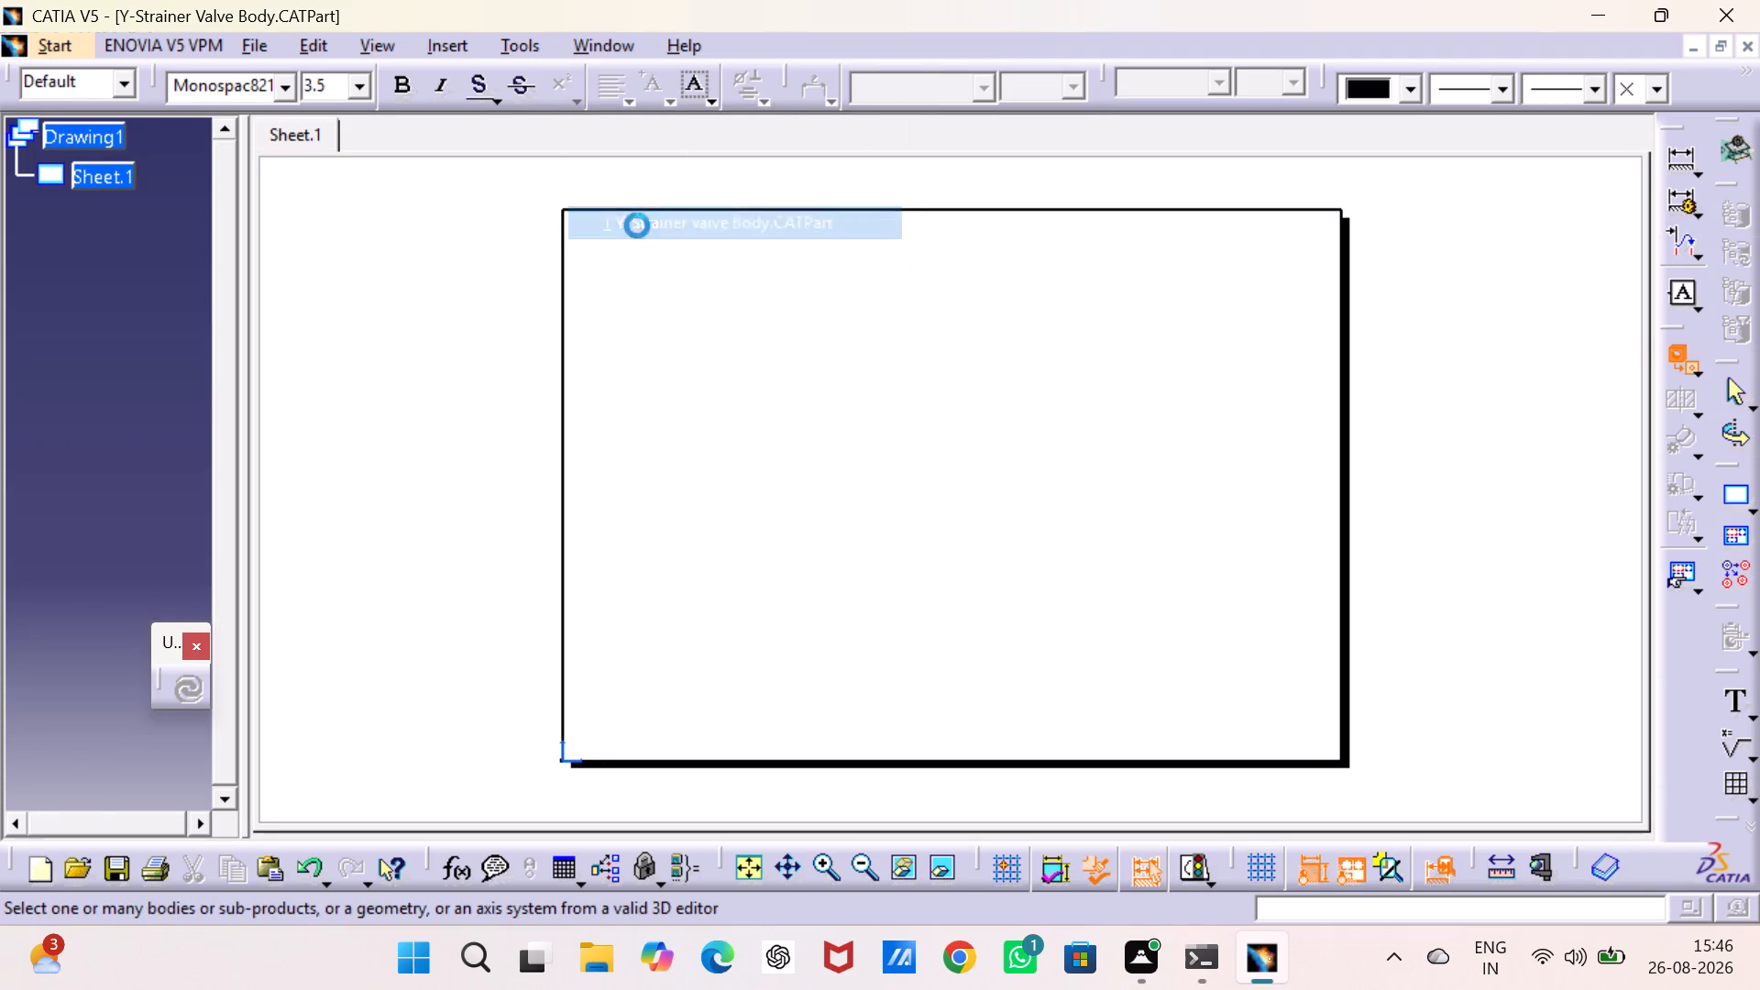
scroll(113, 248, up, 2)
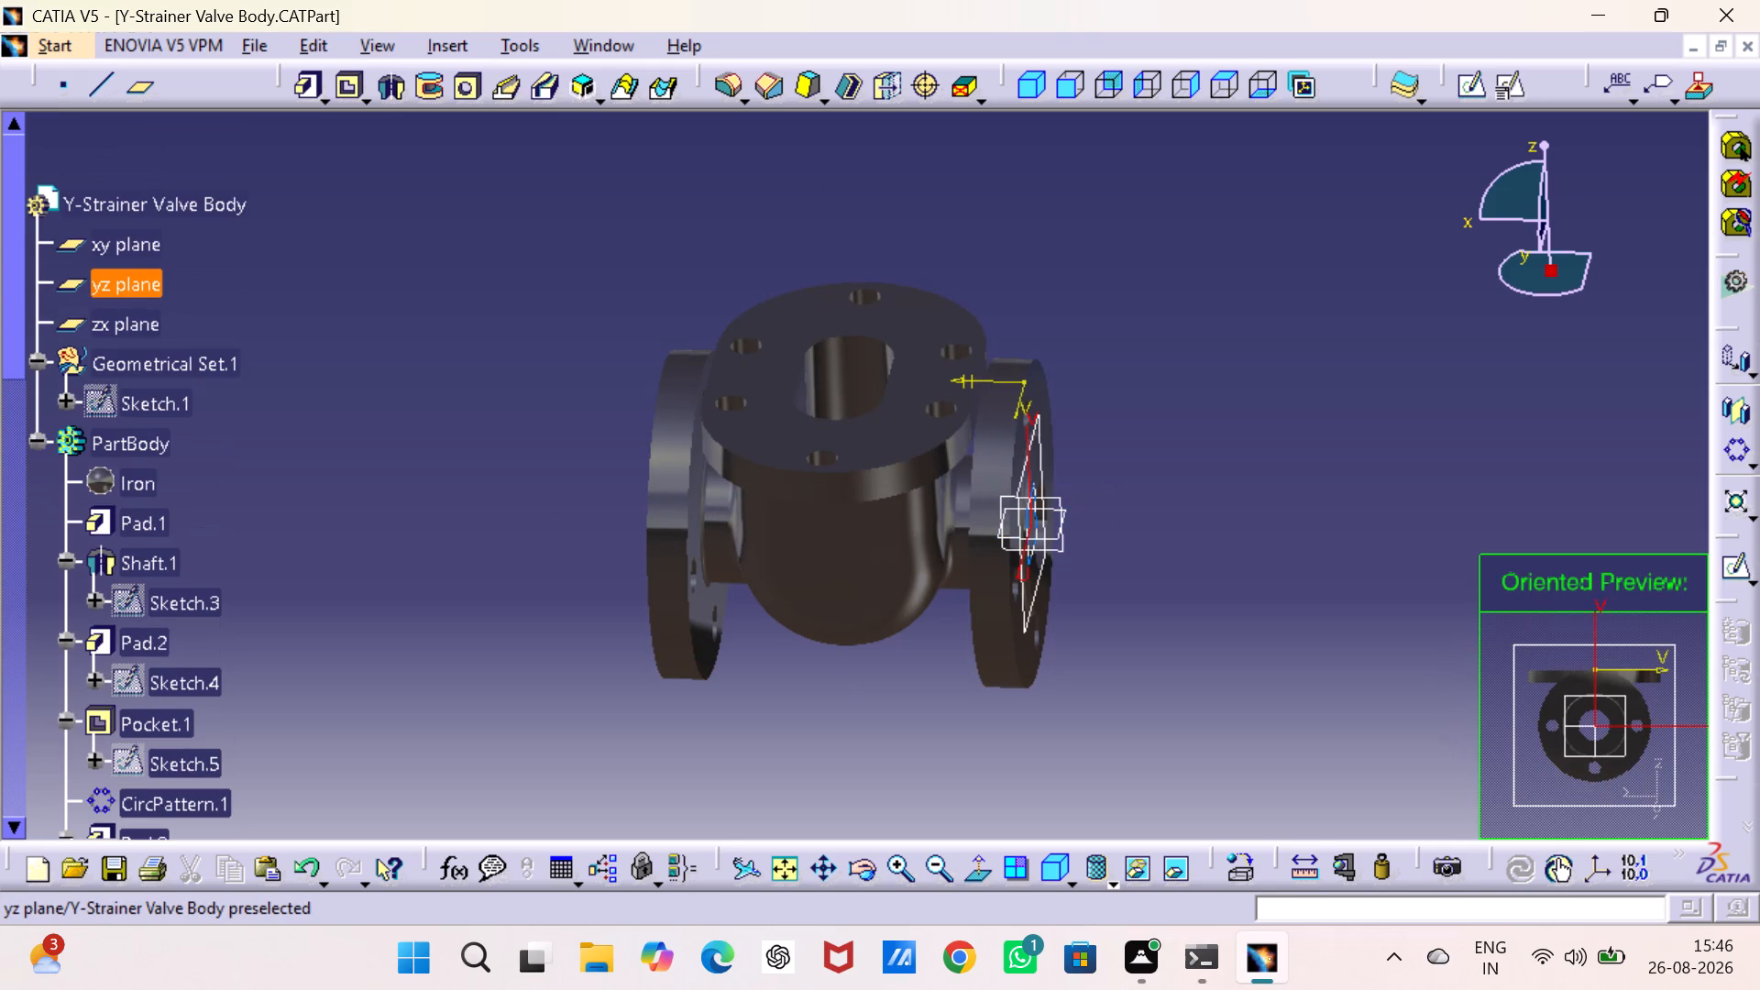
click(125, 282)
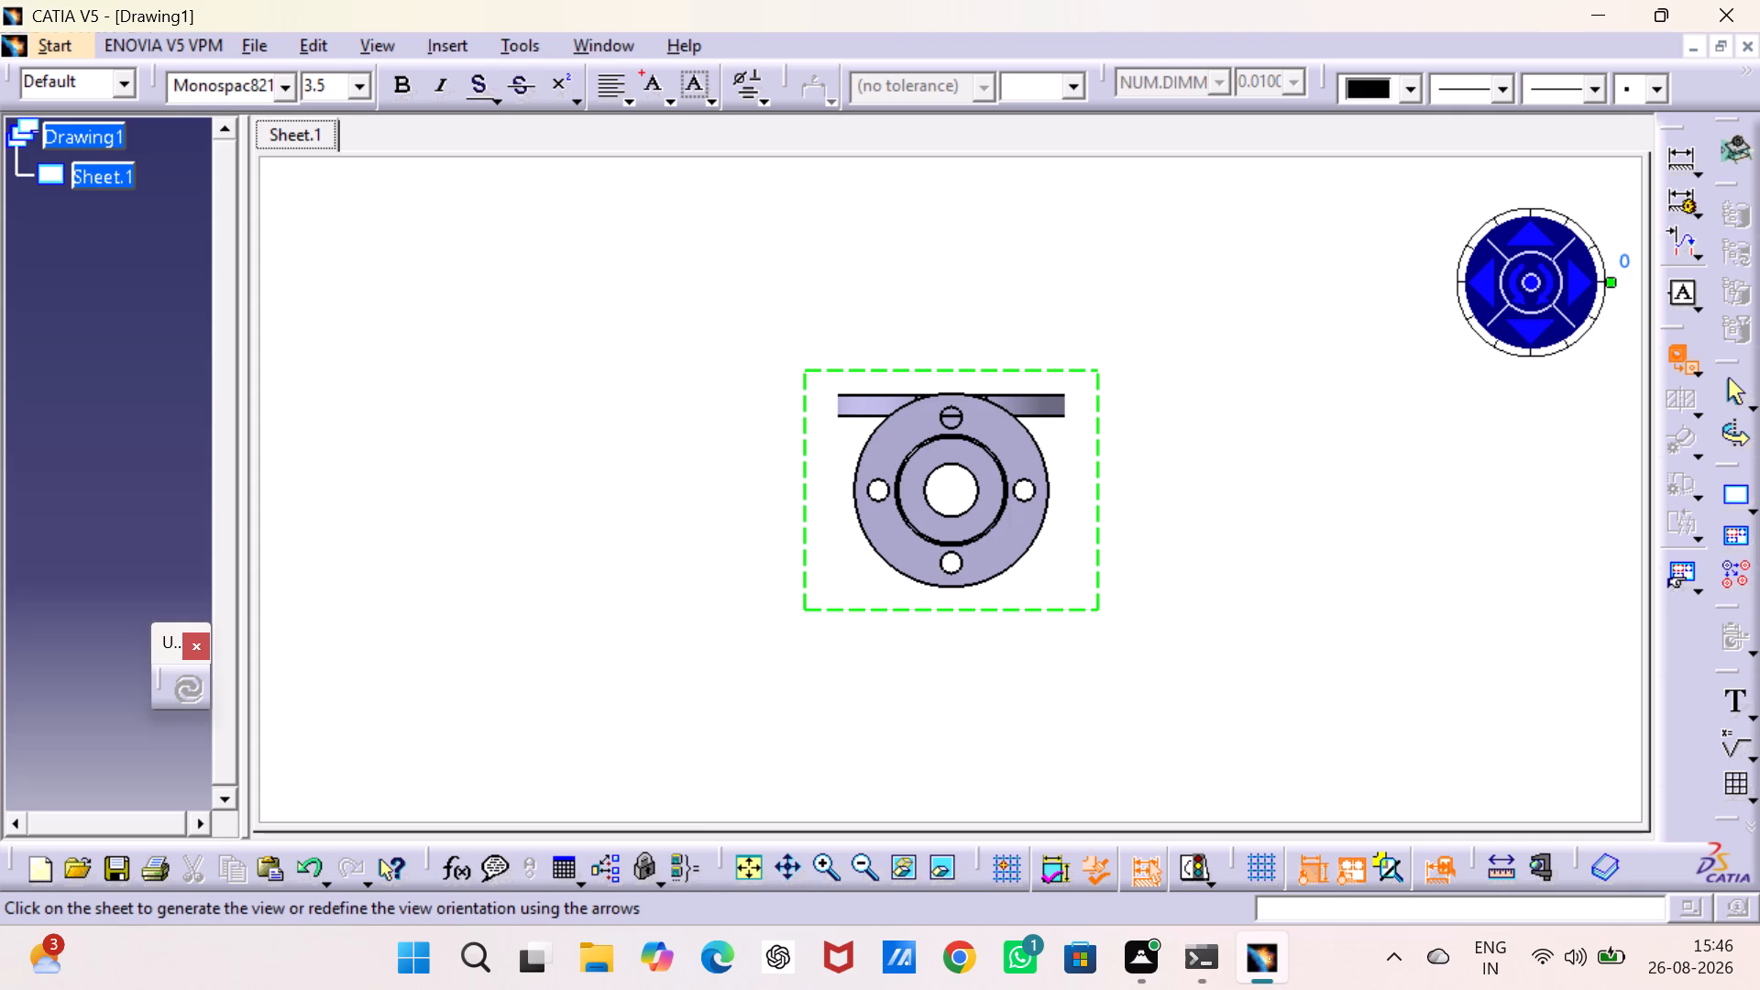
drag(806, 498, 315, 615)
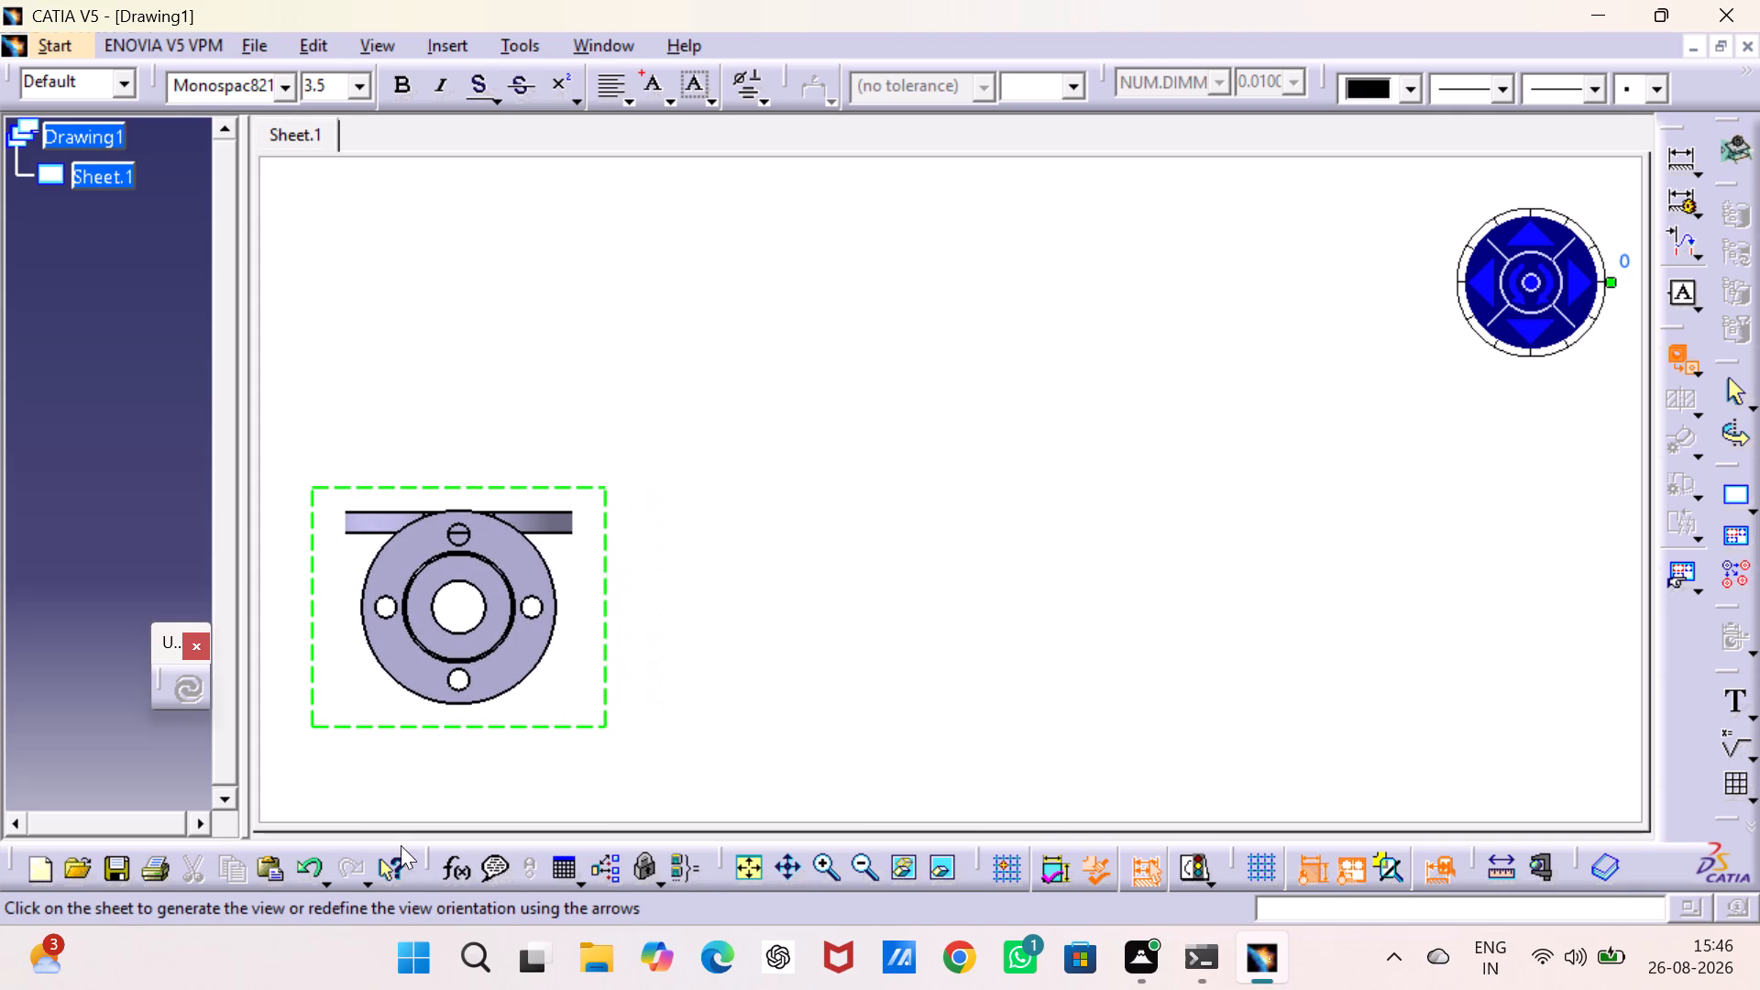
click(748, 865)
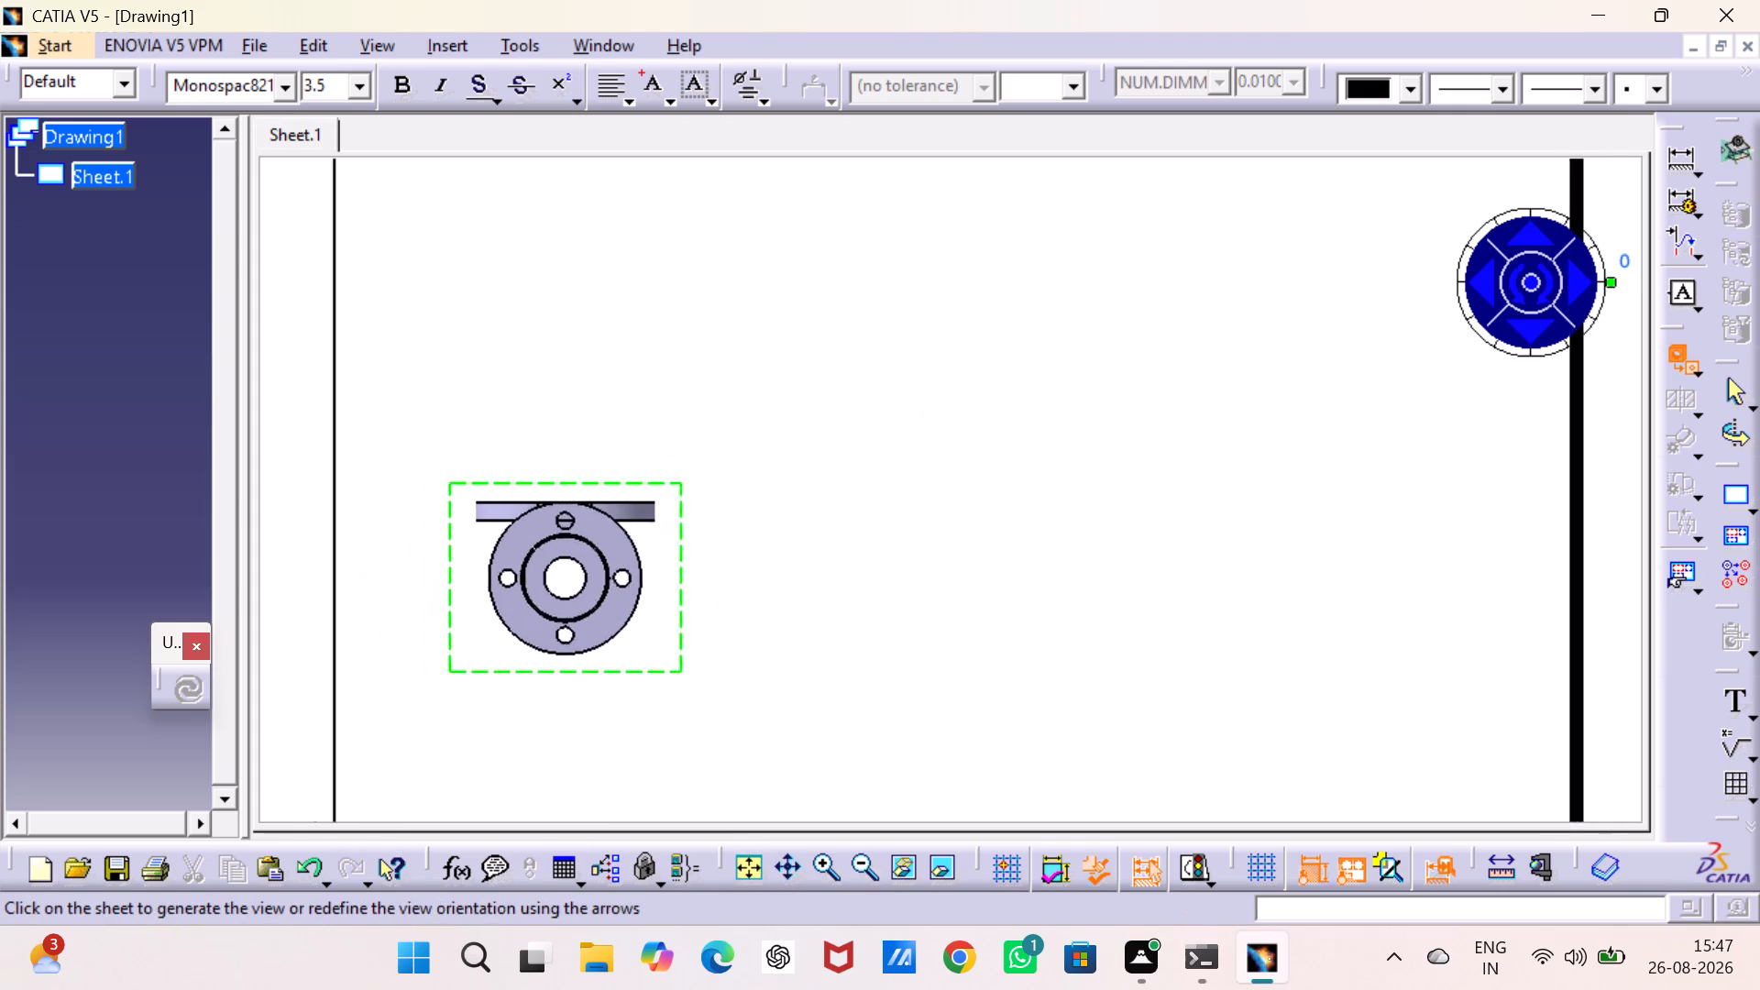
click(920, 623)
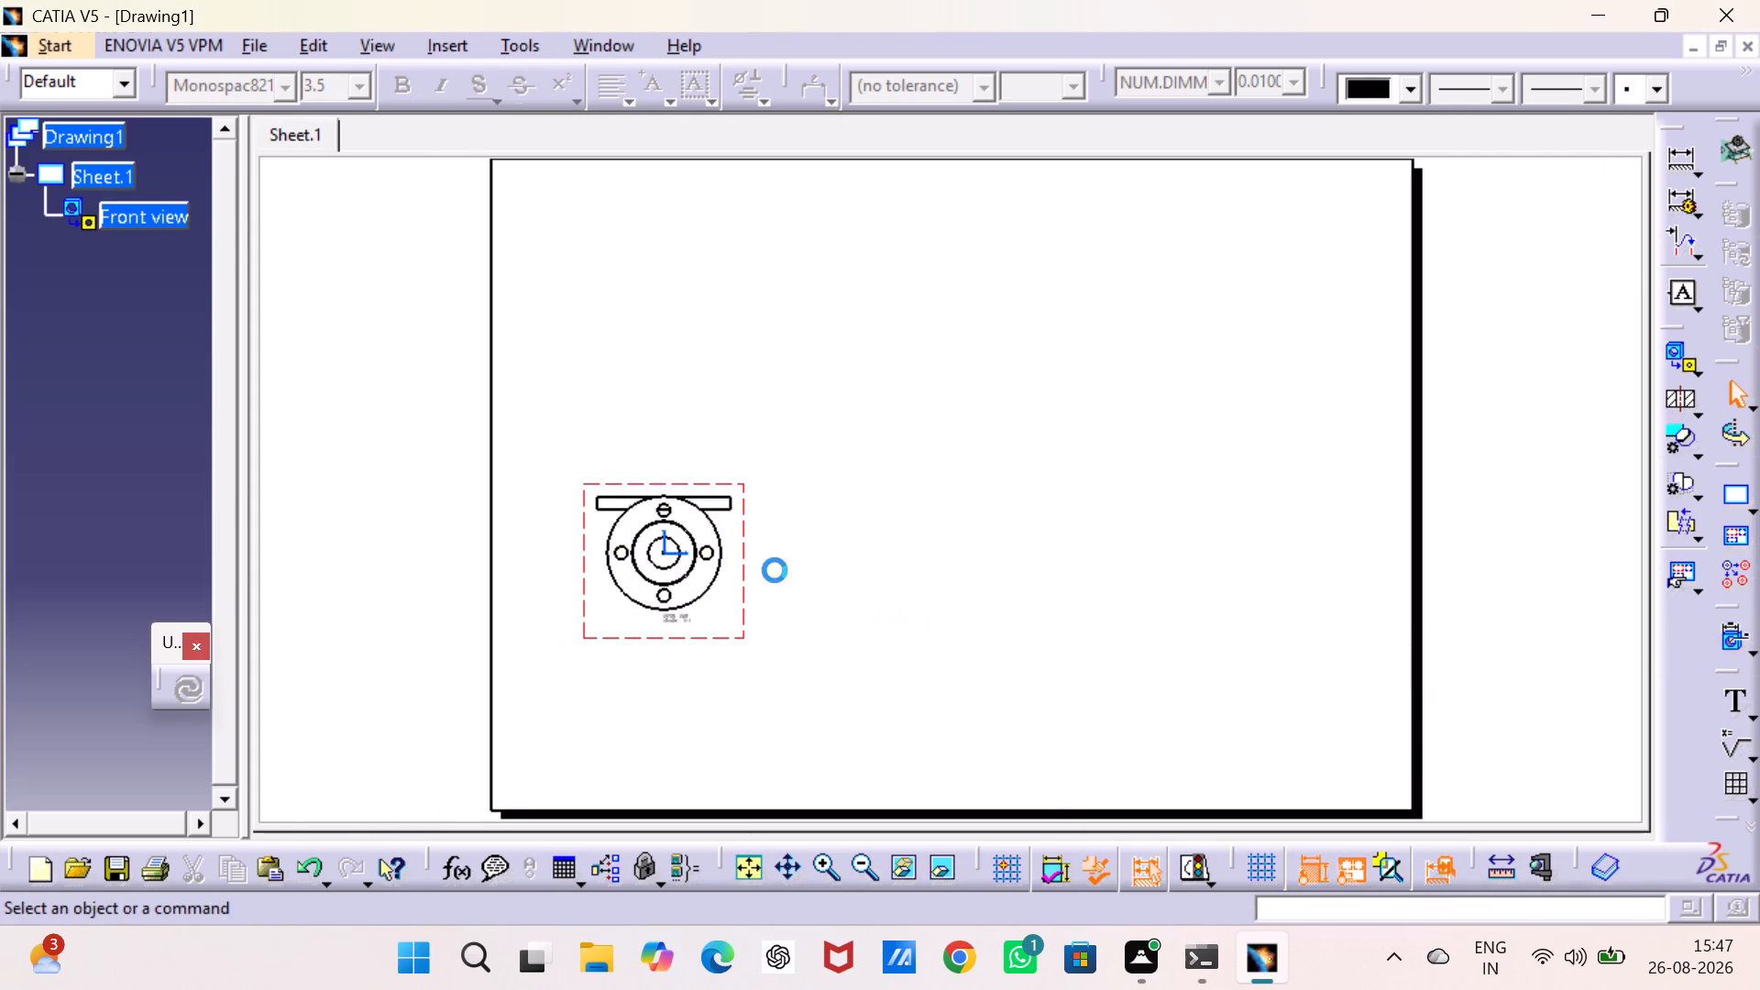
Set the front view's scale to 2:1.
double_click(744, 574)
right_click(744, 574)
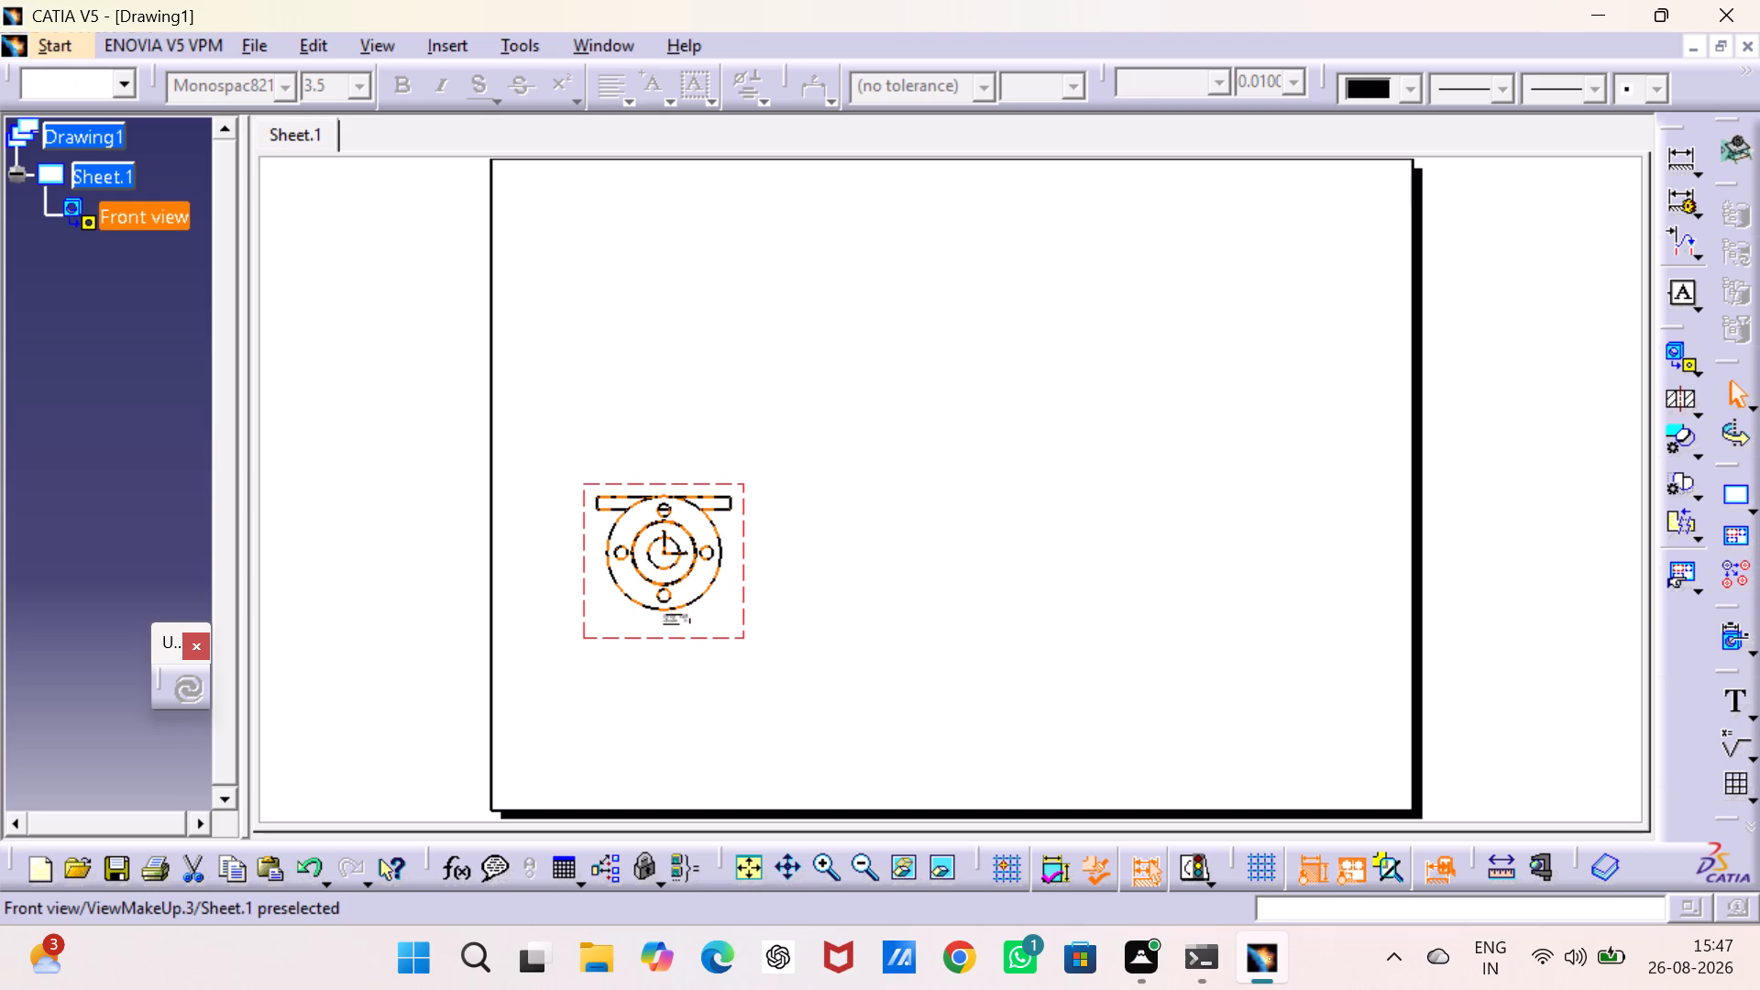
right_click(742, 561)
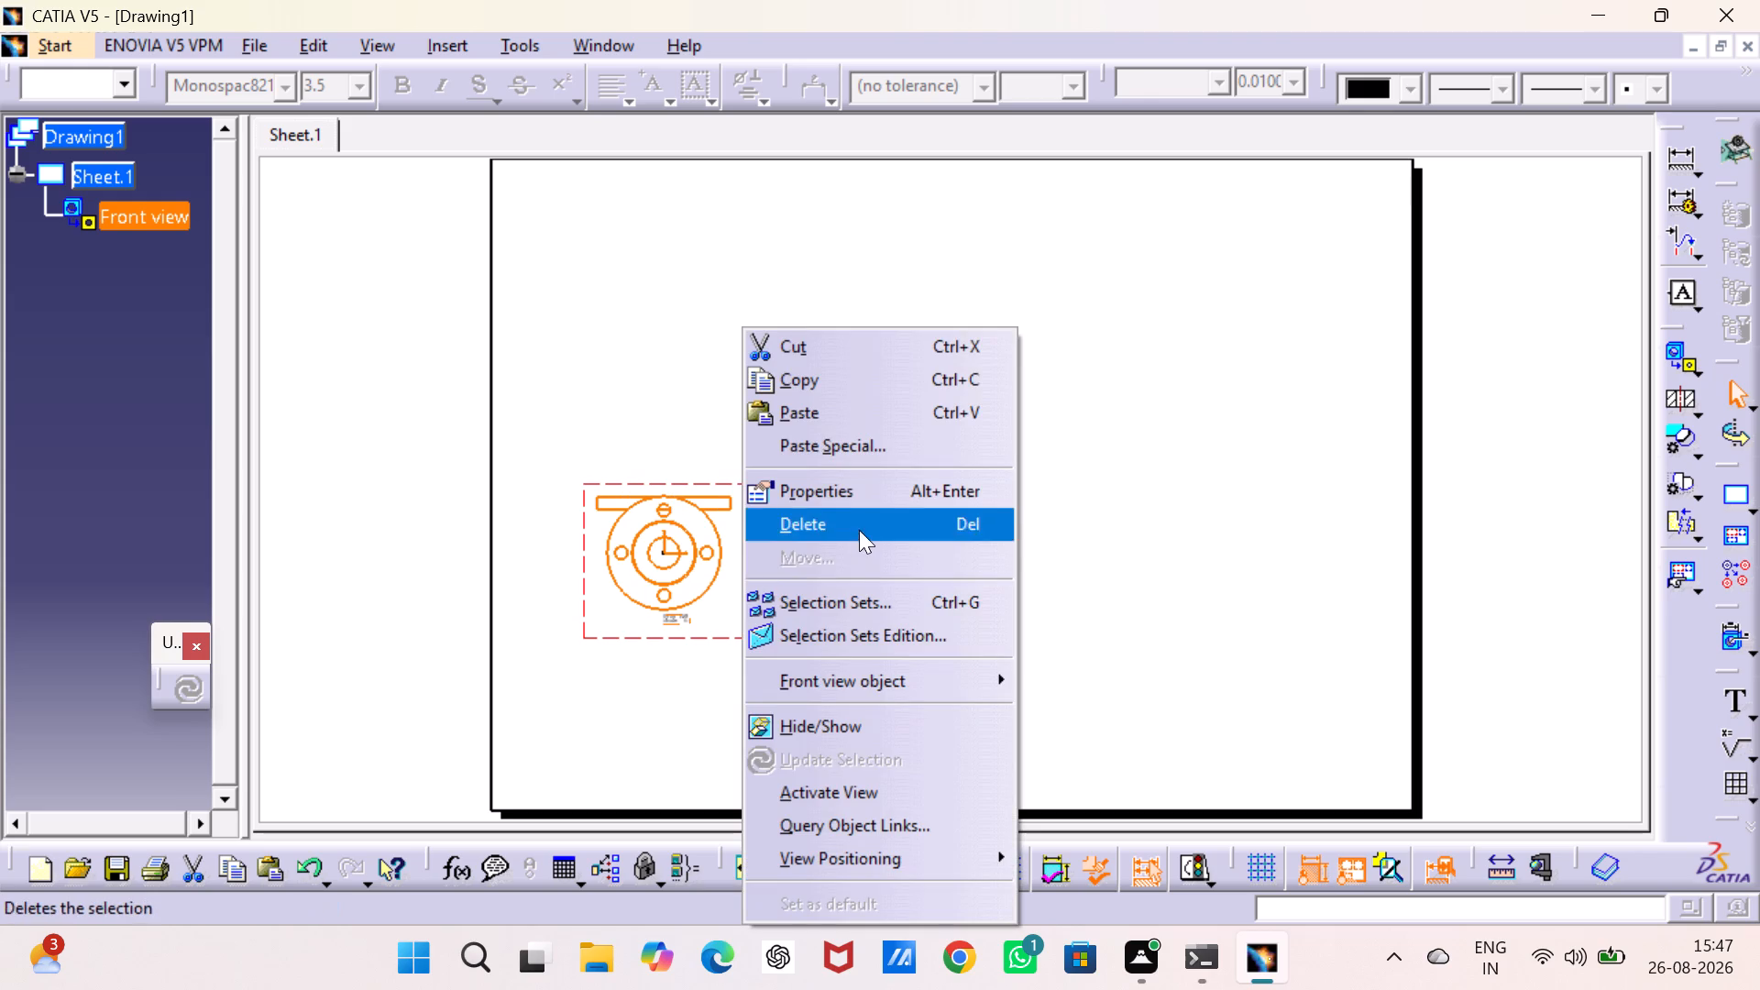
click(883, 484)
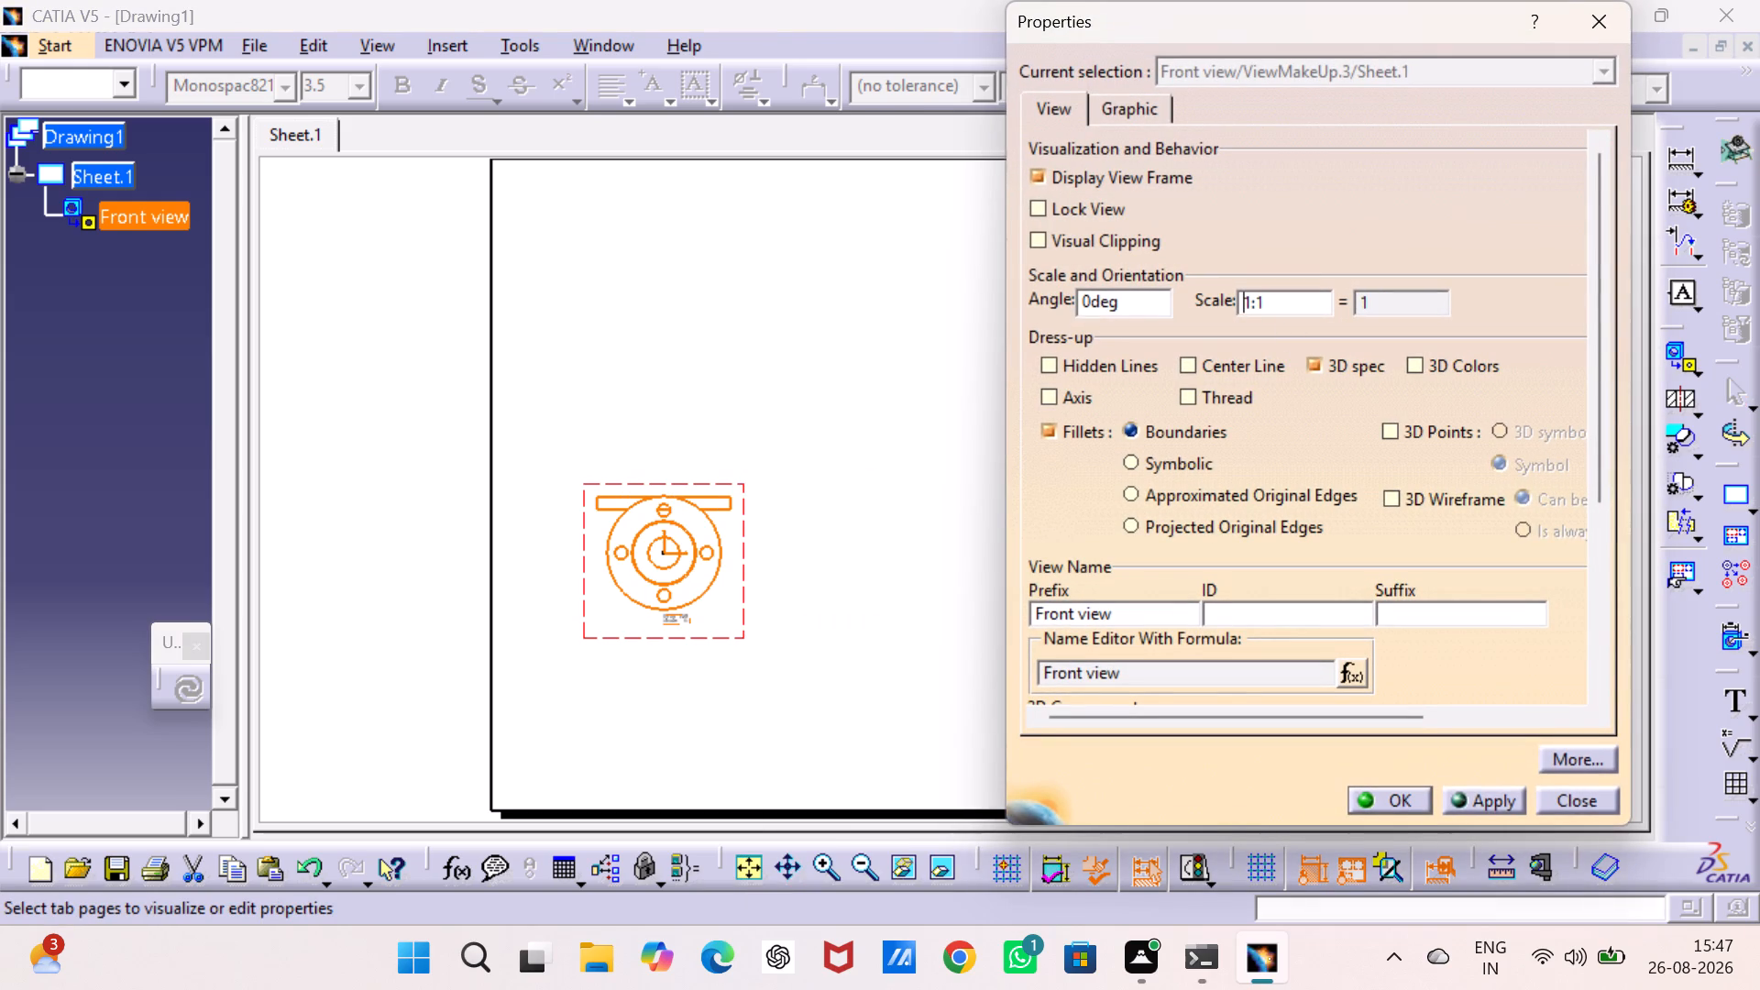
key(Right)
key(BackSpace)
key(2)
click(1415, 792)
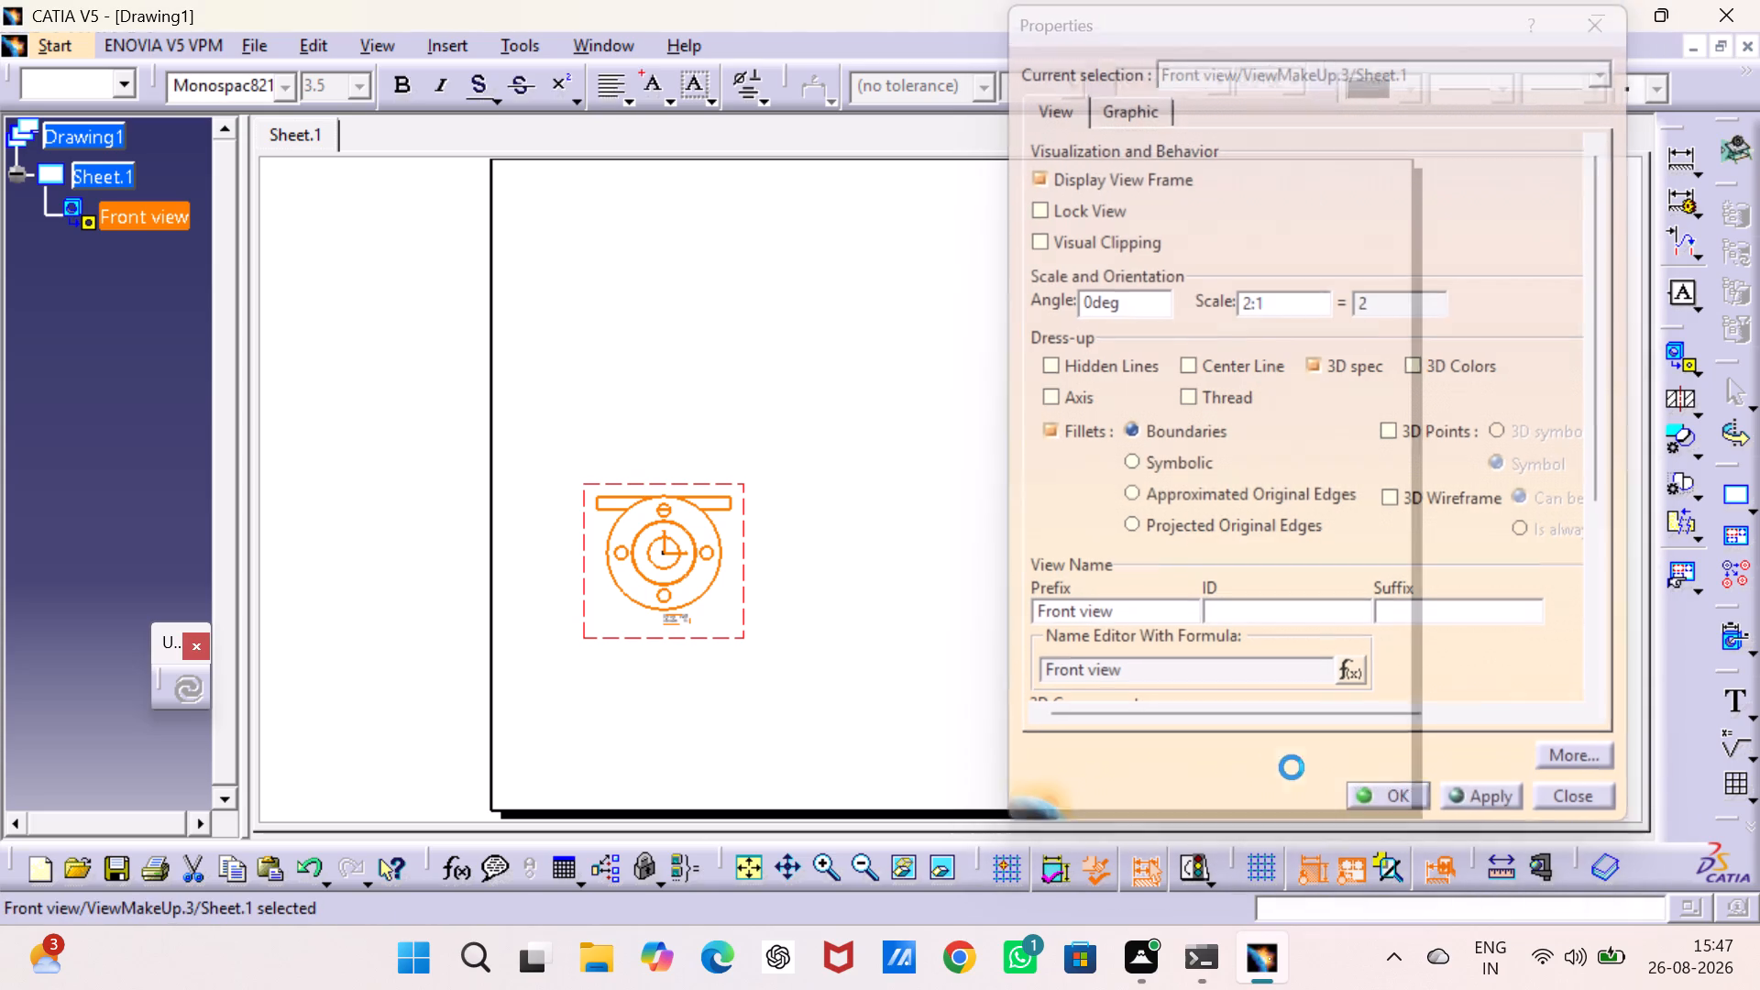
click(1185, 576)
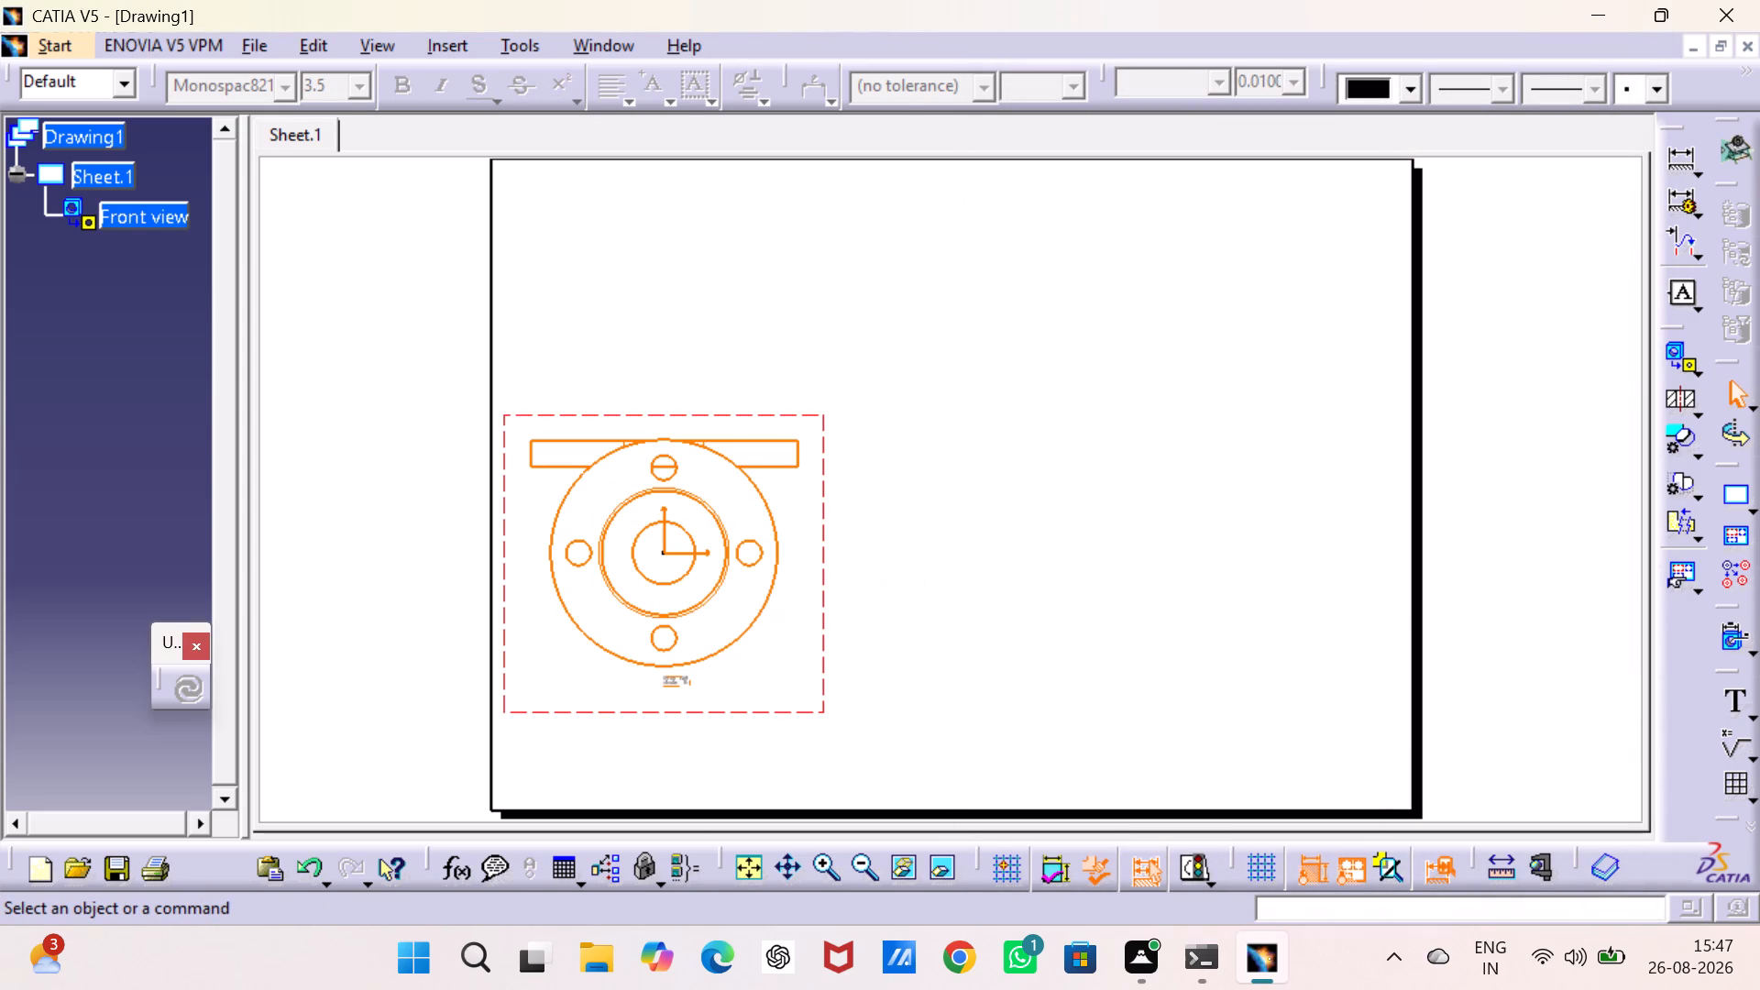
Show center lines in the front view, trying hidden lines as well and turning them back off.
click(824, 524)
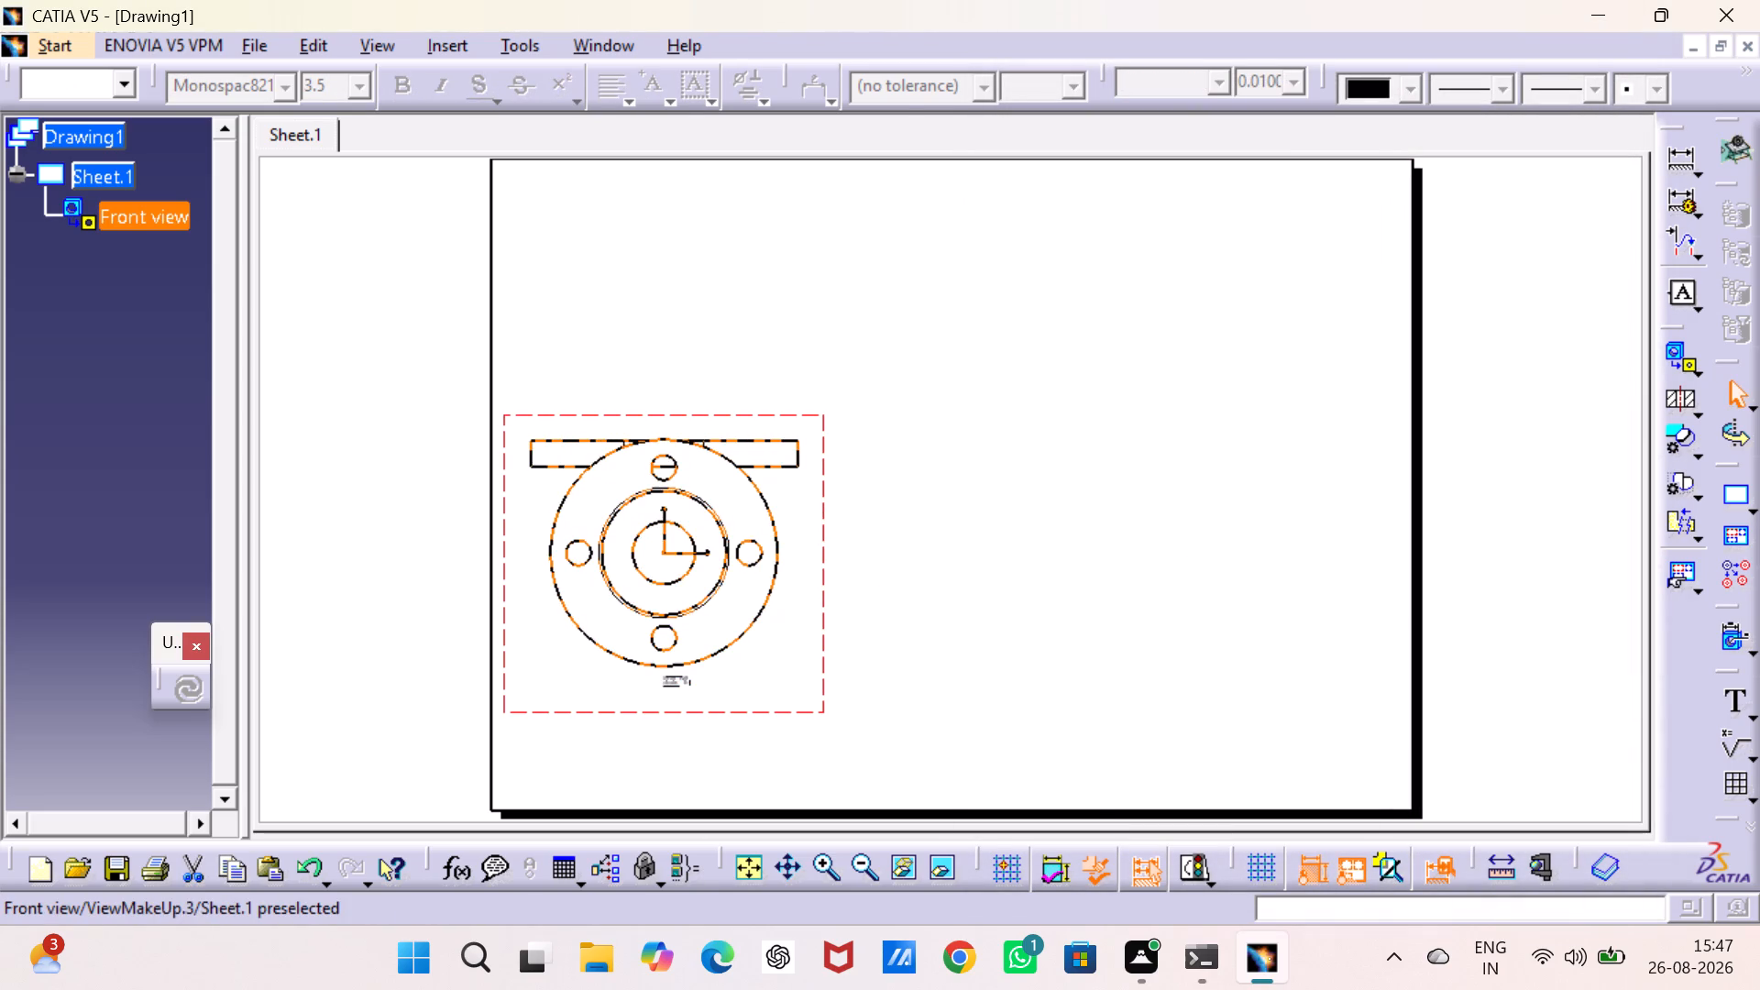
right_click(824, 524)
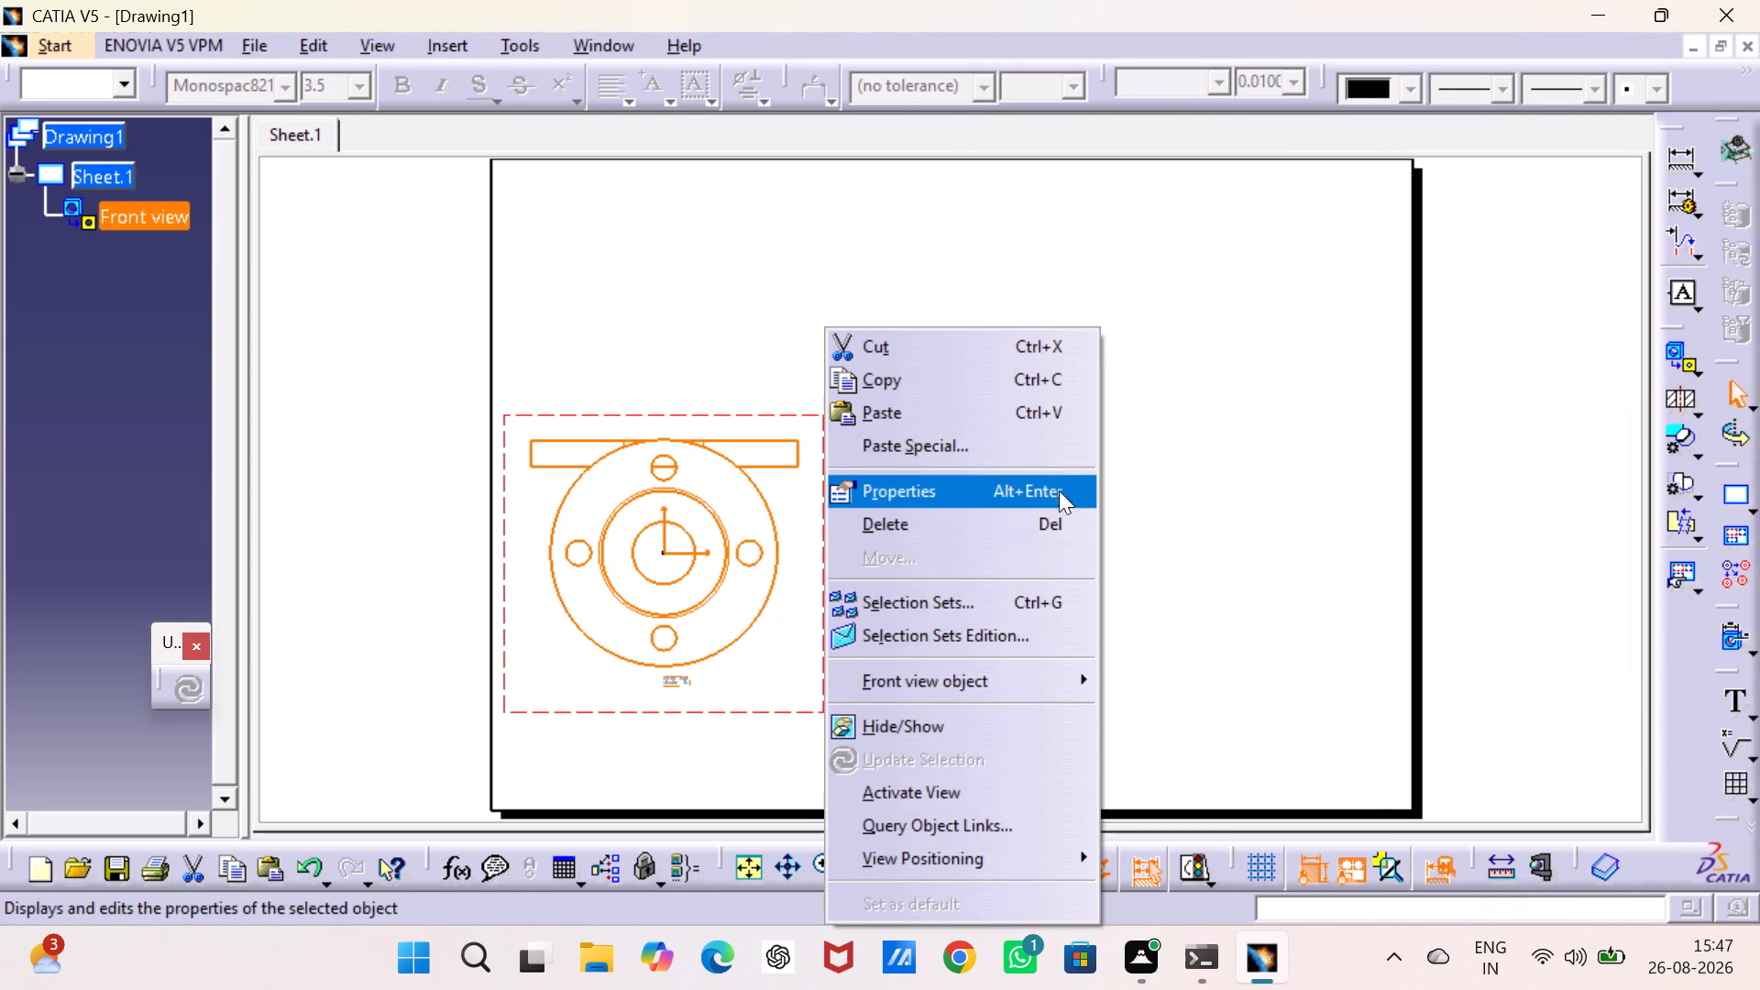
click(1041, 480)
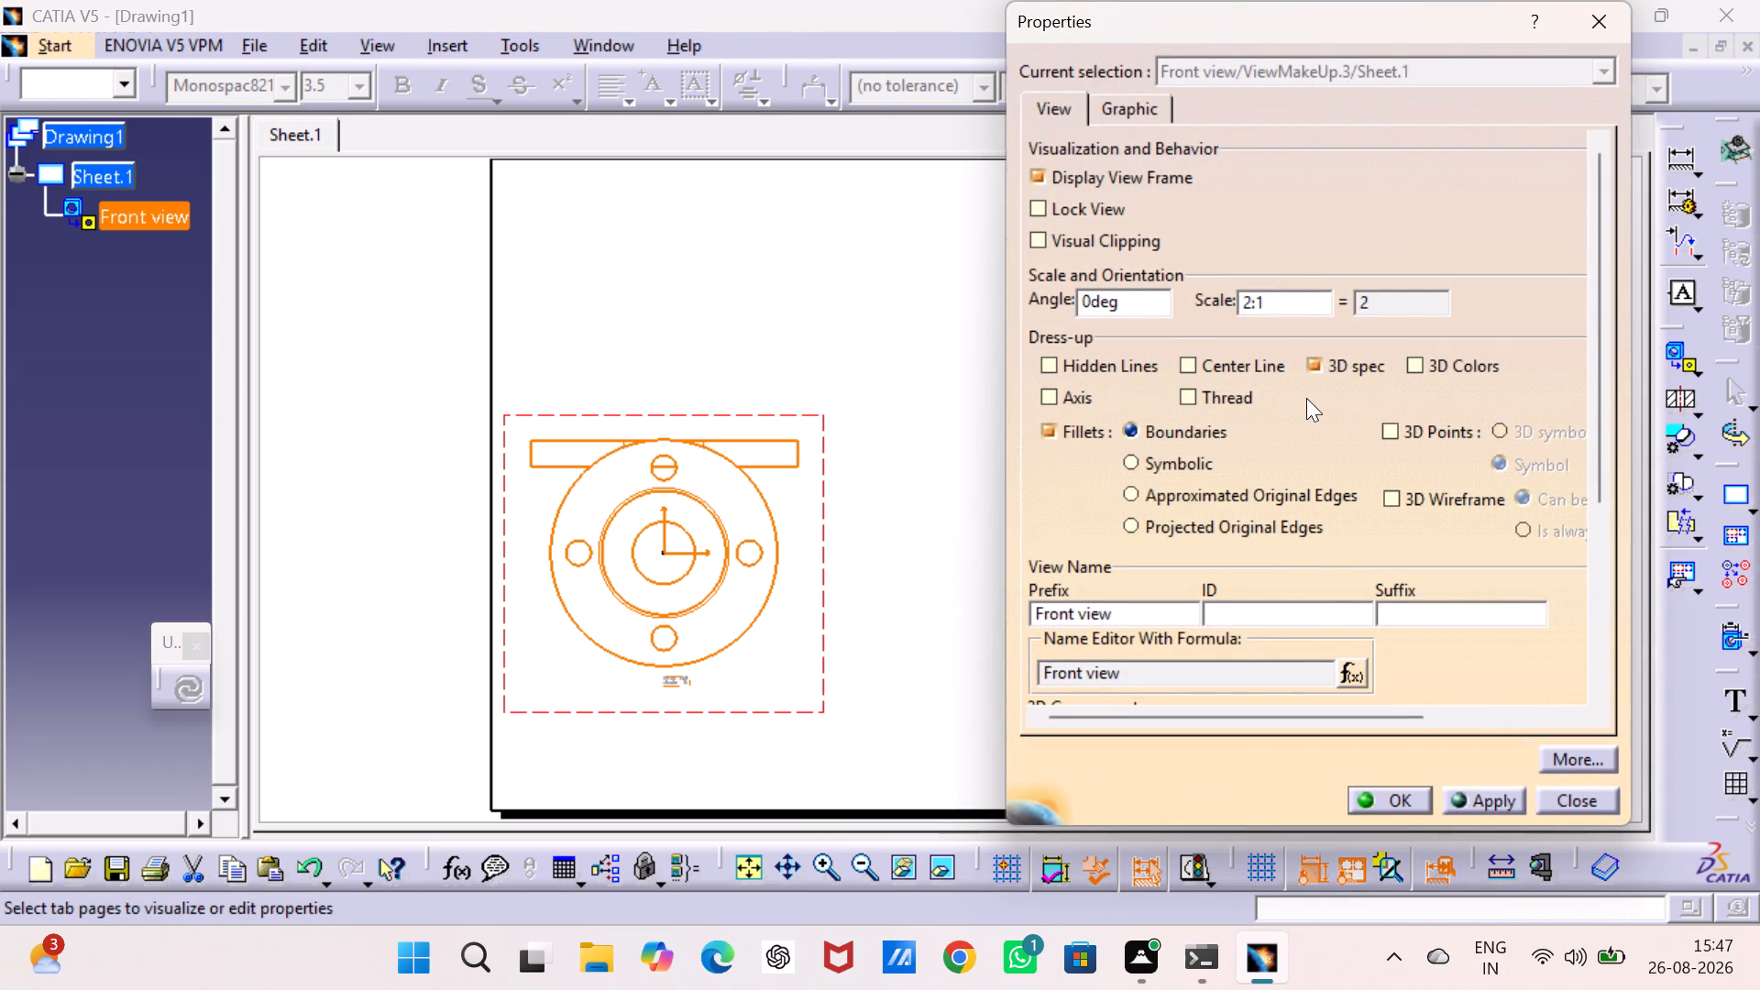
click(1222, 368)
click(1159, 367)
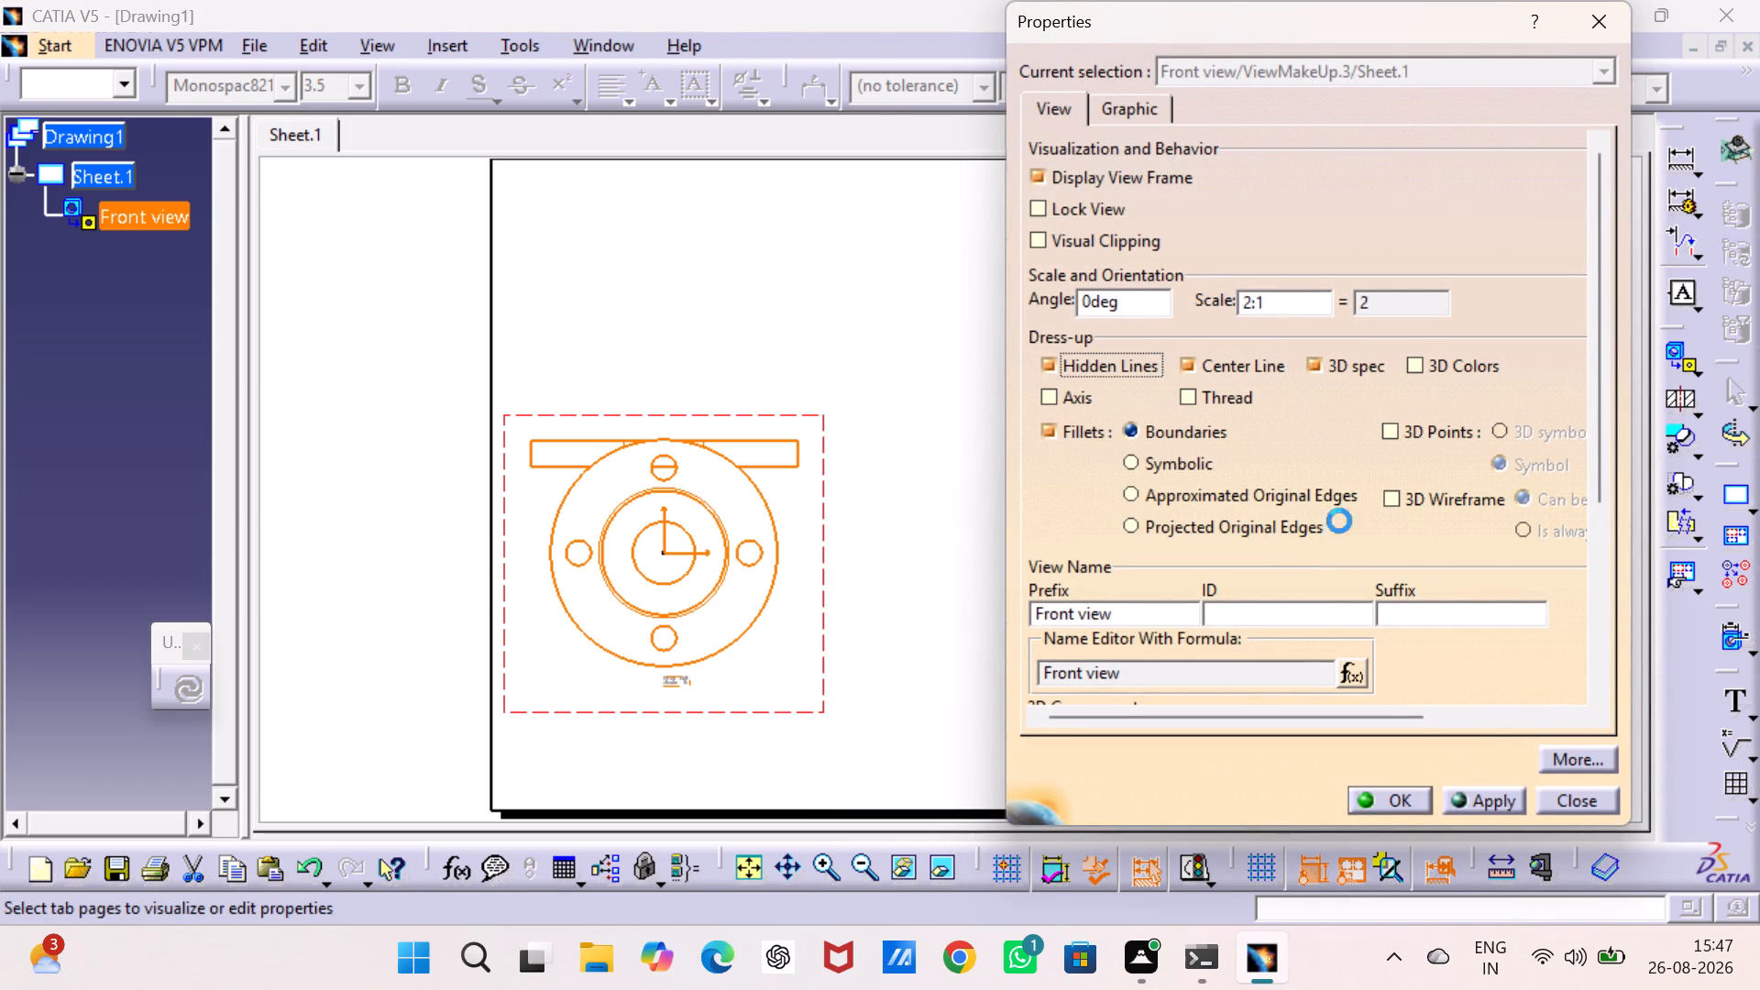
click(1502, 796)
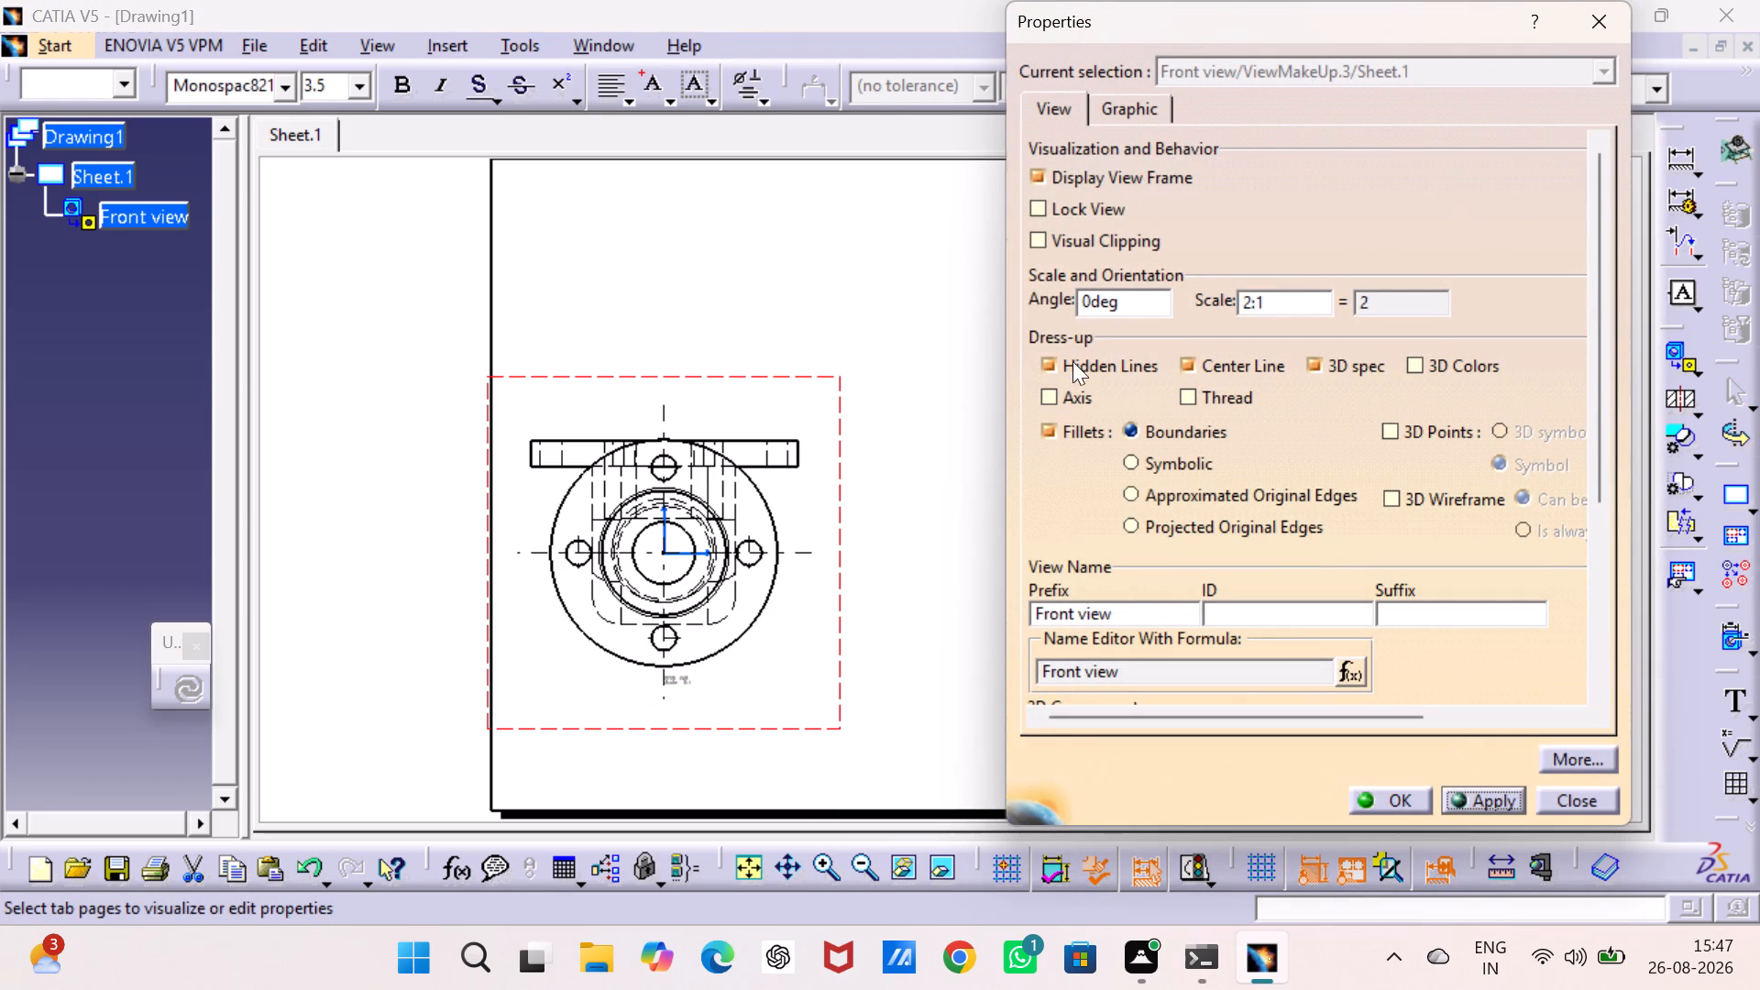
click(1048, 368)
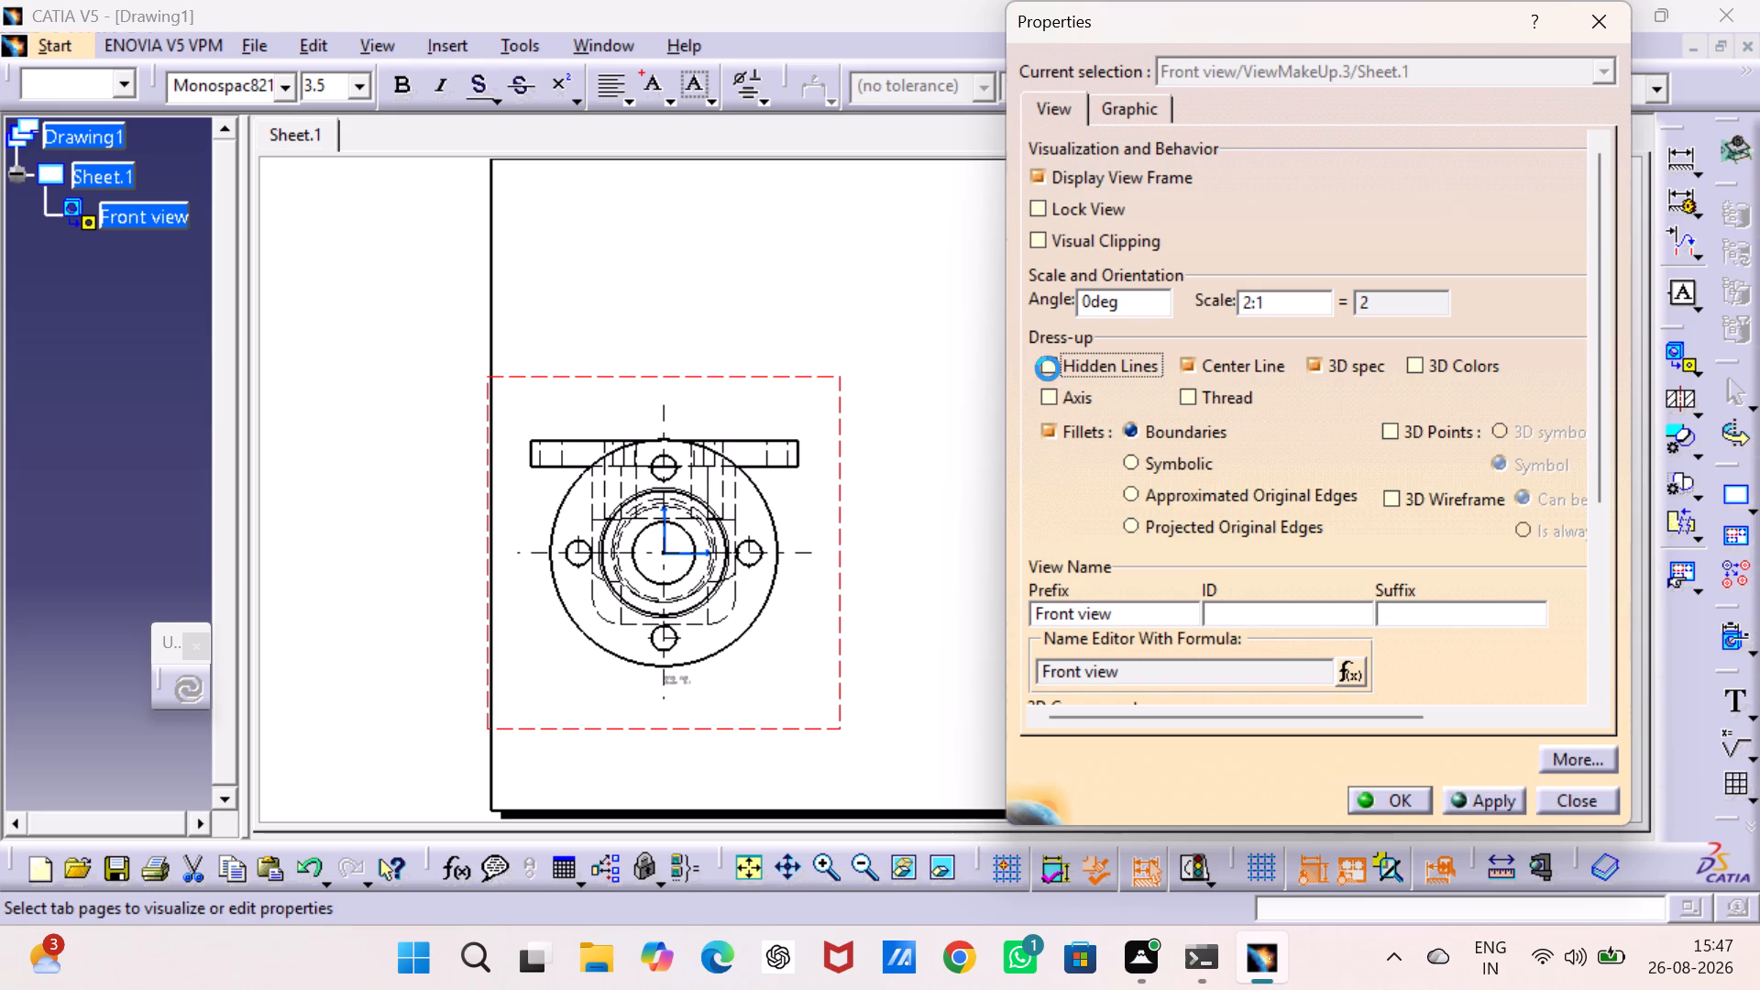
click(1488, 798)
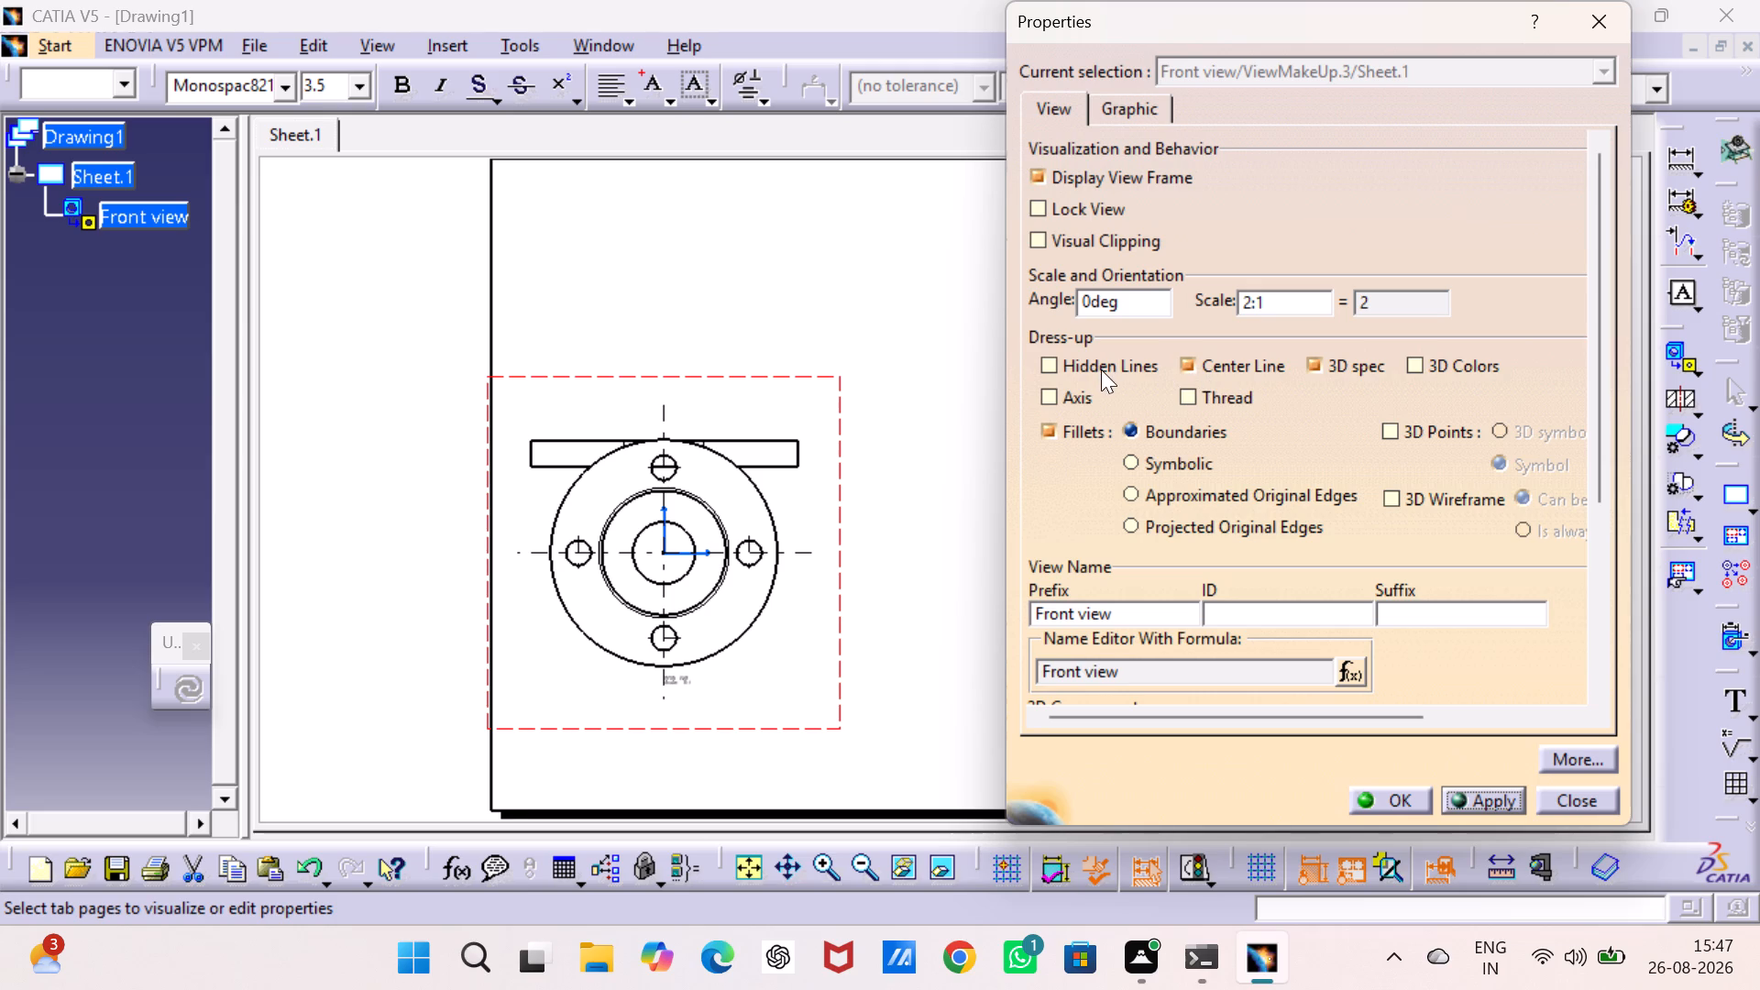
click(1416, 791)
click(1147, 515)
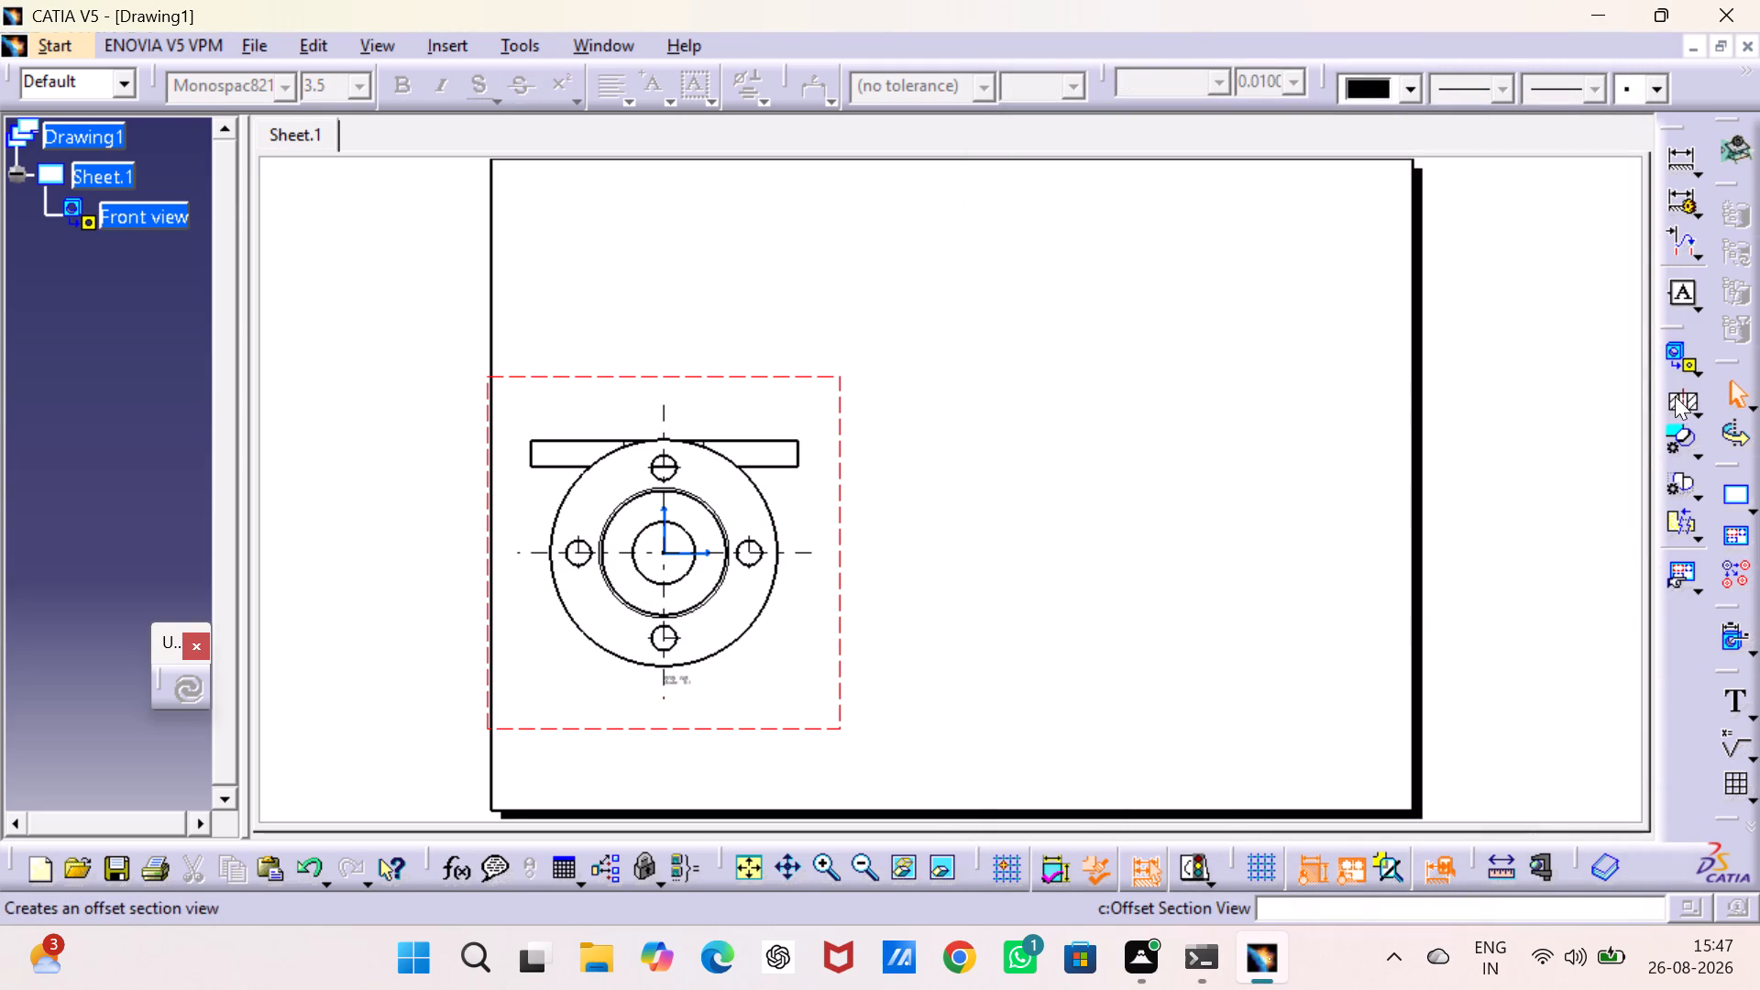
Project a left view from the front view and place it to the right of the front view on the sheet.
click(1701, 369)
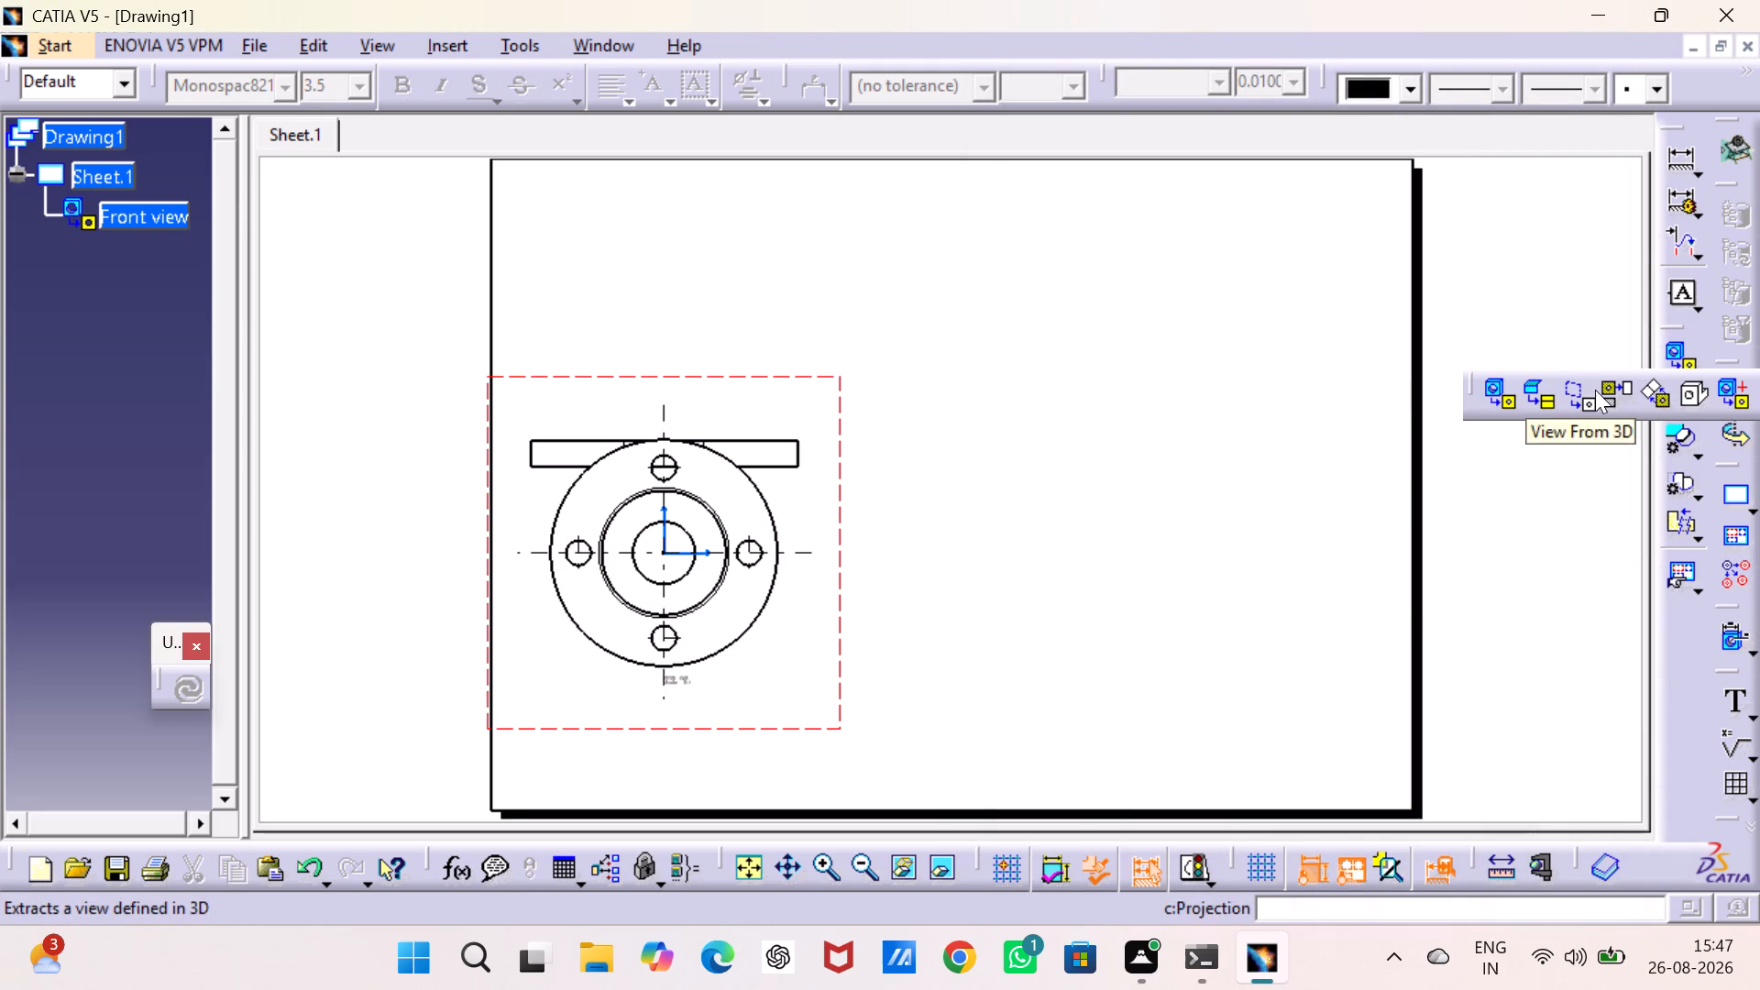
click(1602, 391)
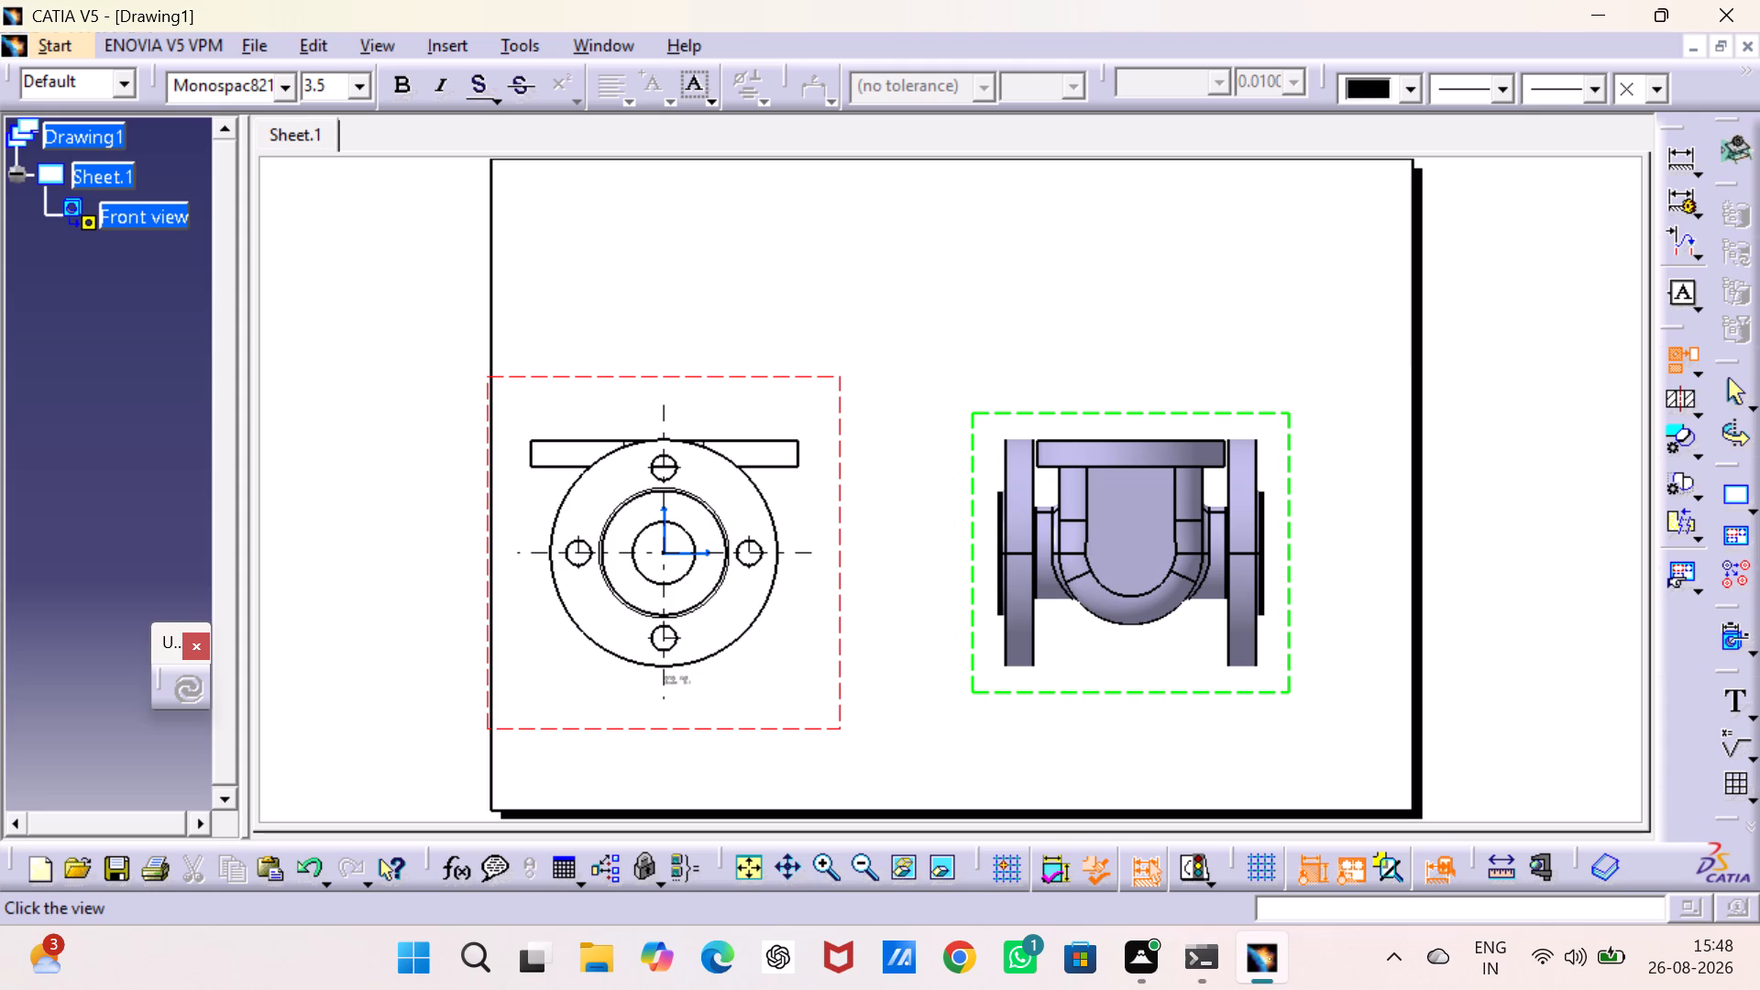
click(1213, 546)
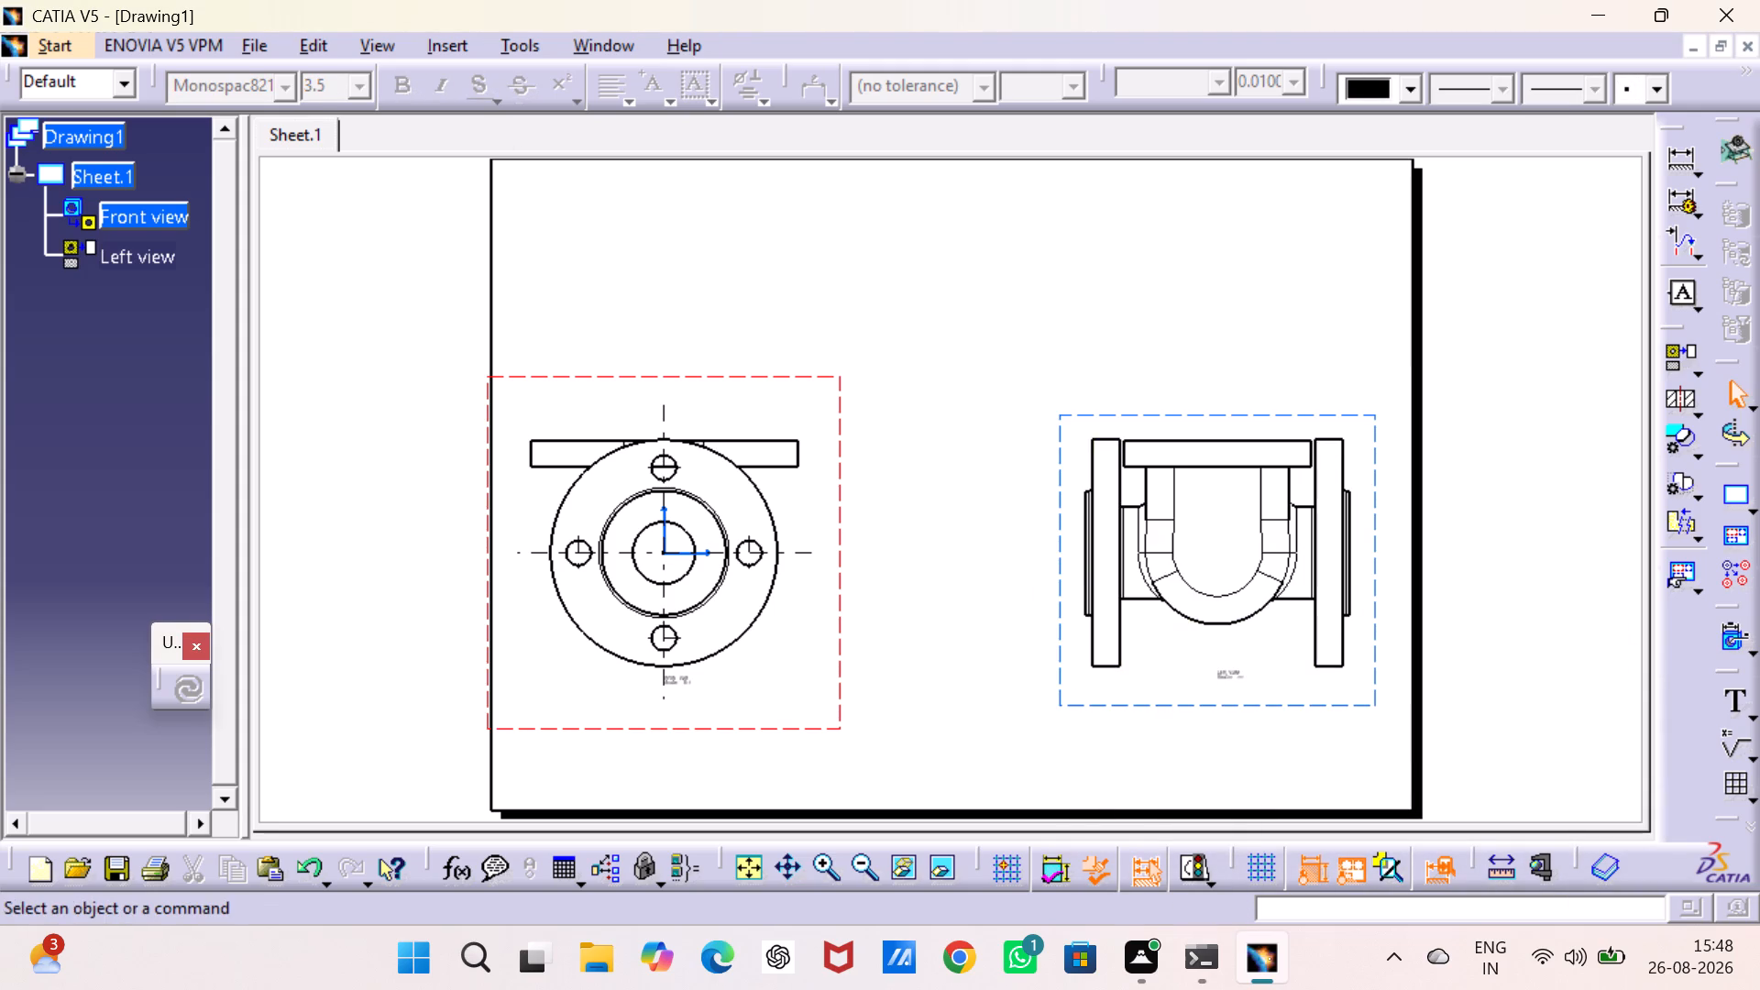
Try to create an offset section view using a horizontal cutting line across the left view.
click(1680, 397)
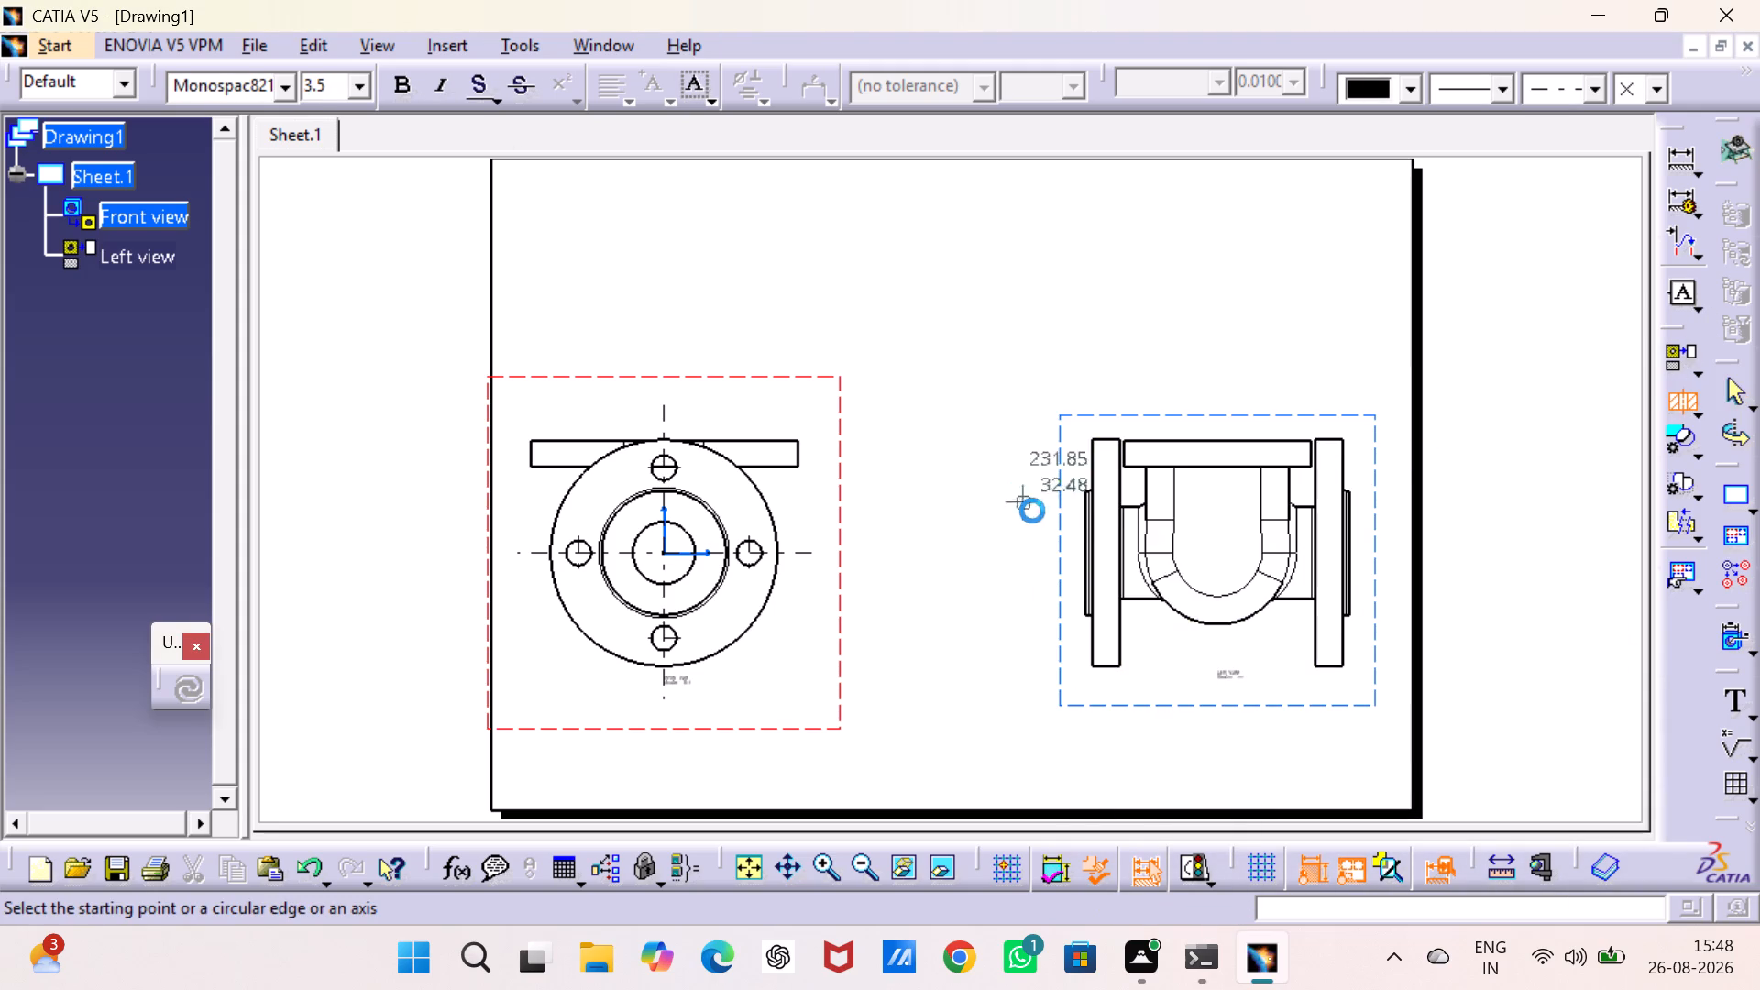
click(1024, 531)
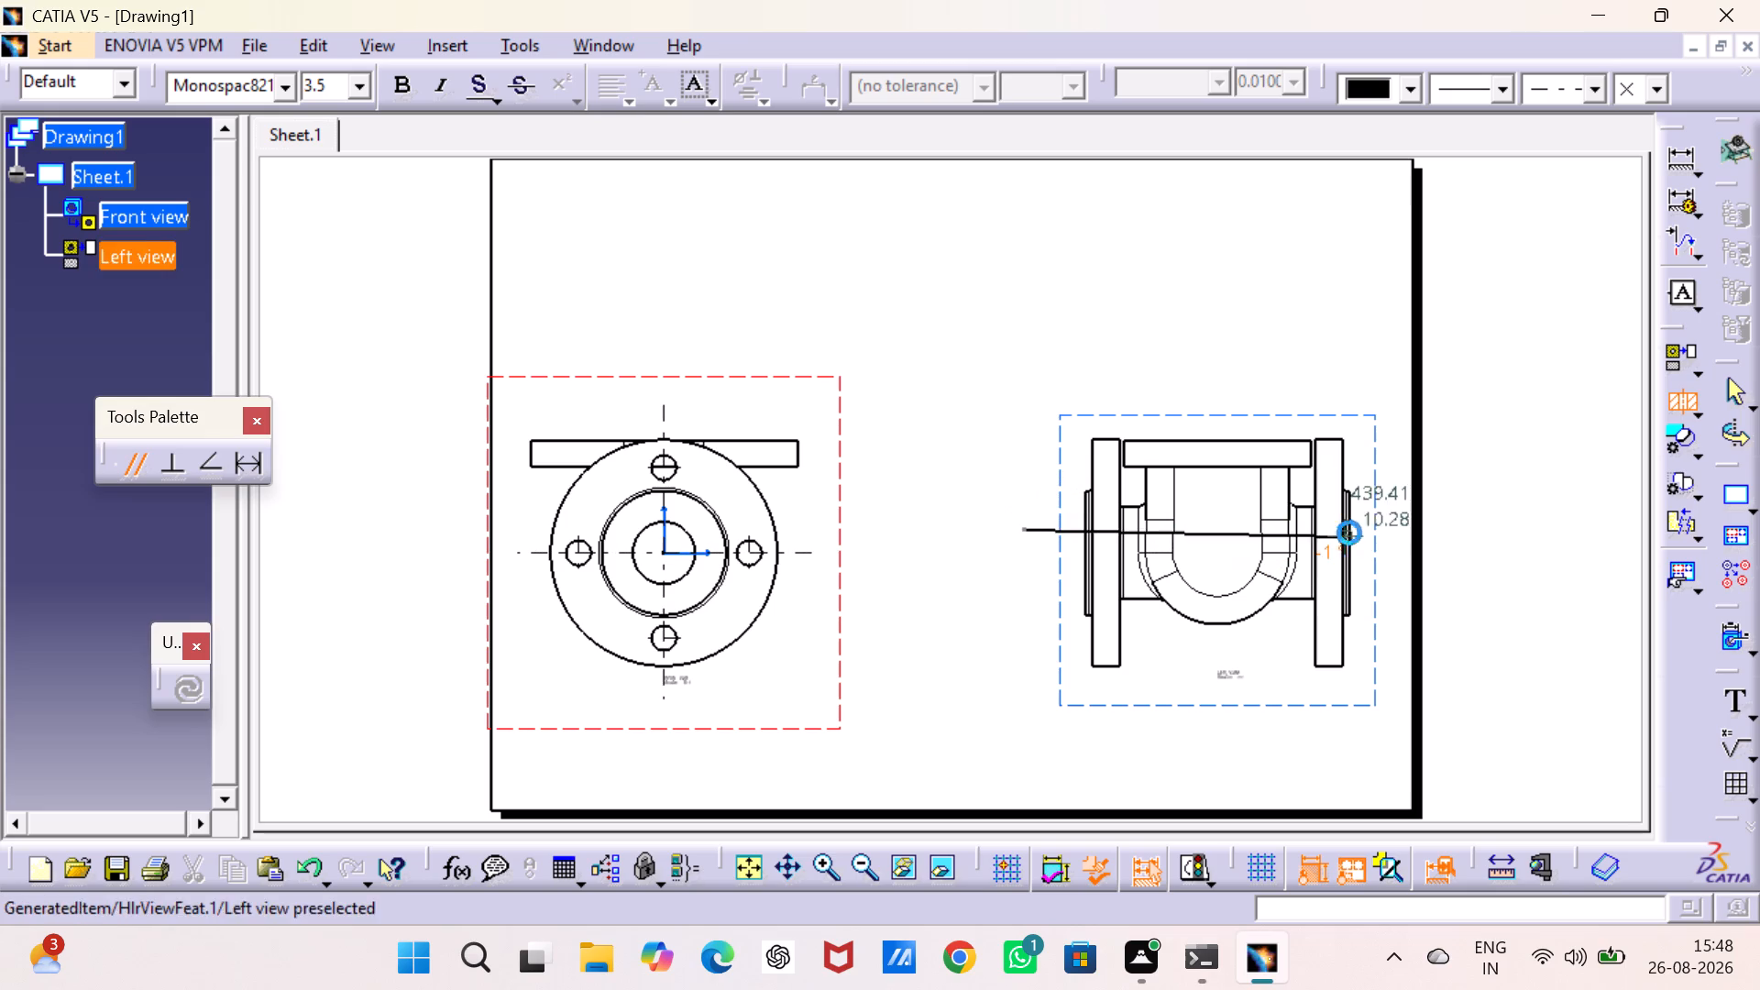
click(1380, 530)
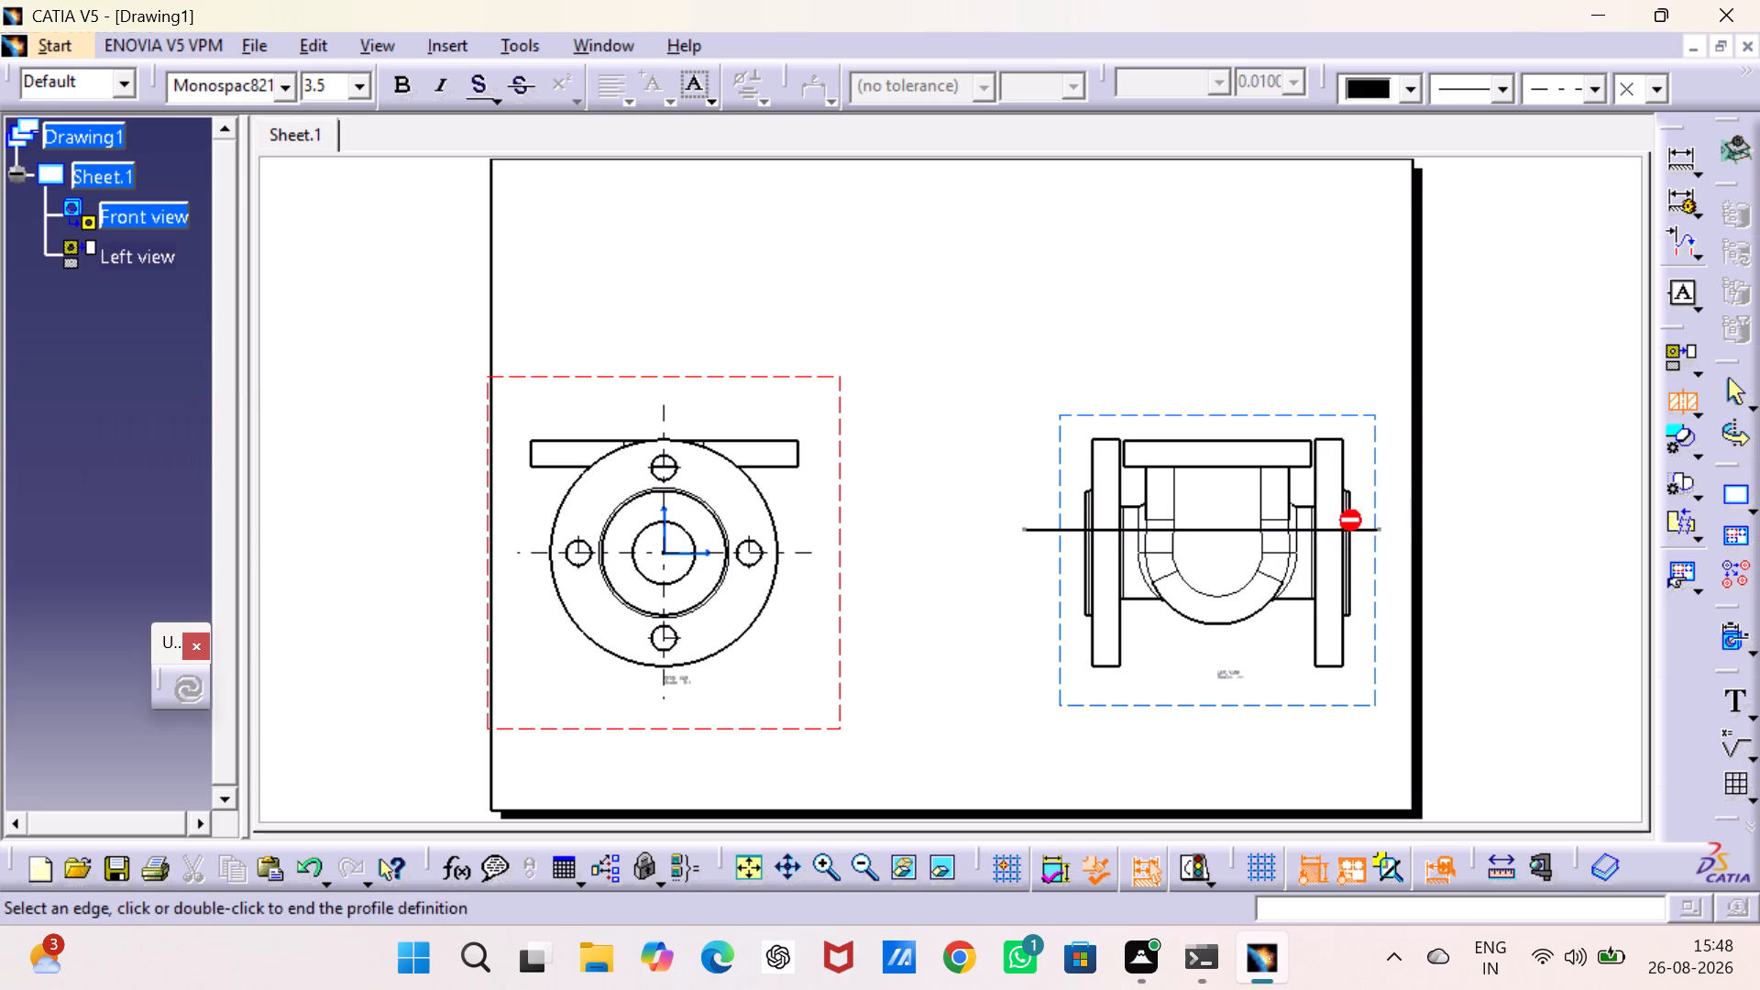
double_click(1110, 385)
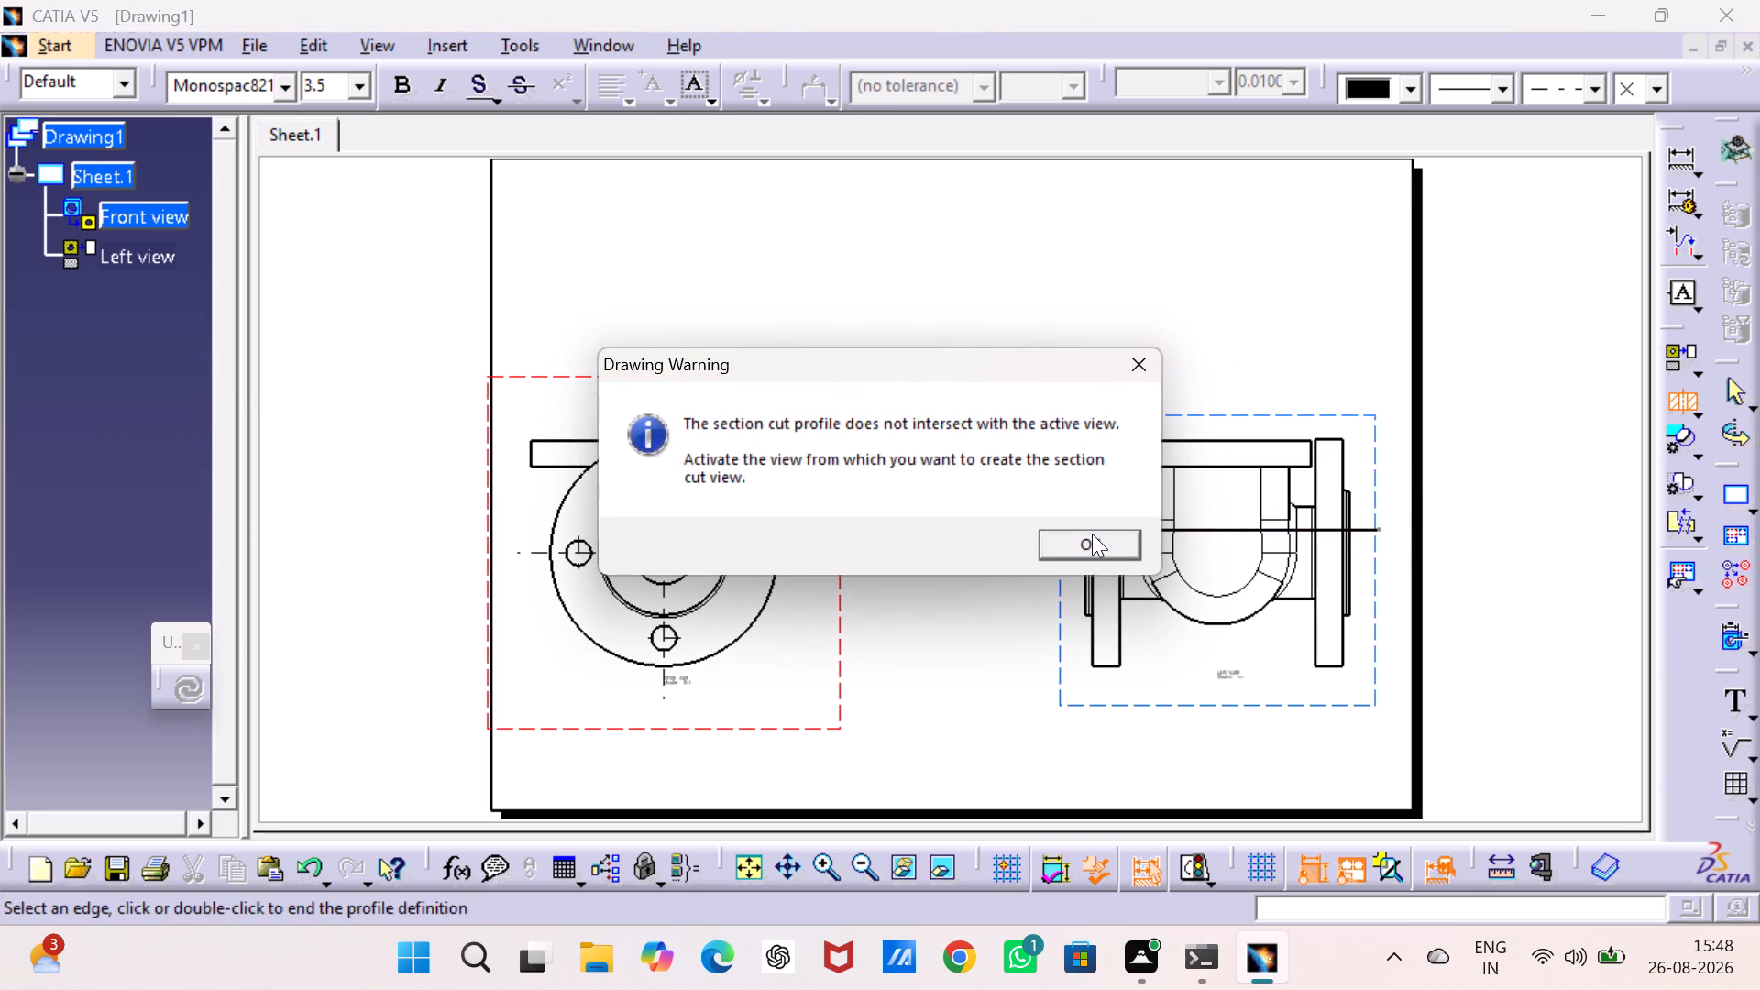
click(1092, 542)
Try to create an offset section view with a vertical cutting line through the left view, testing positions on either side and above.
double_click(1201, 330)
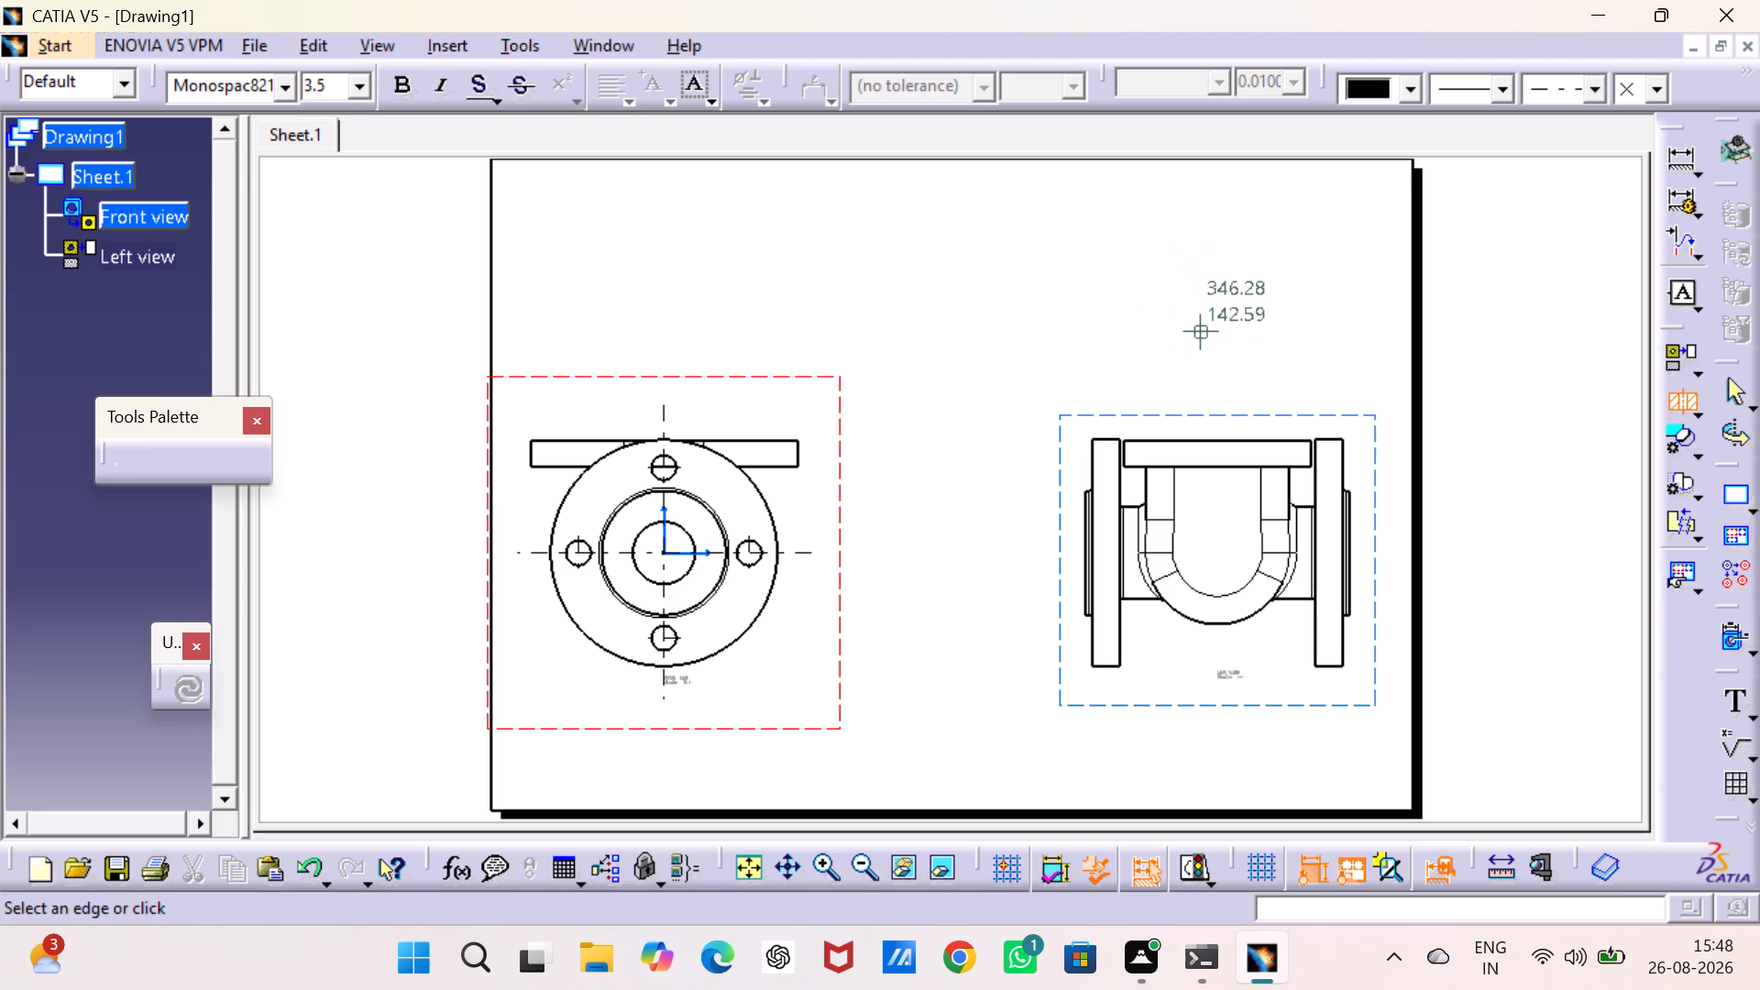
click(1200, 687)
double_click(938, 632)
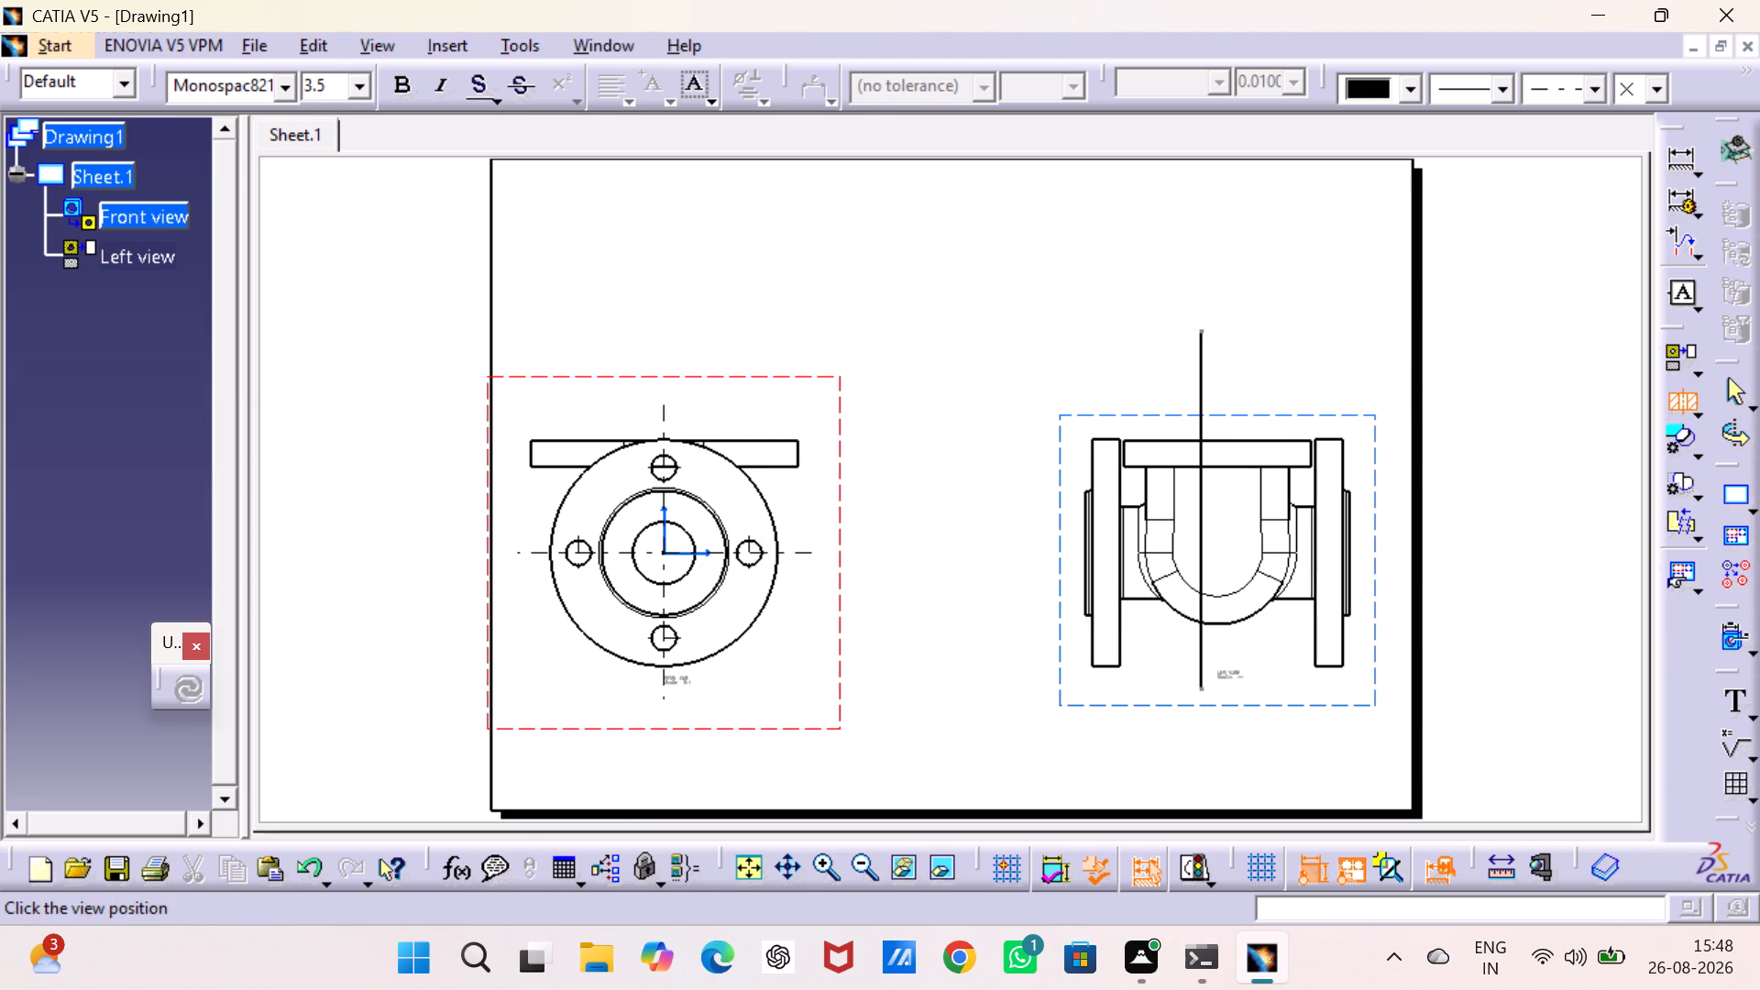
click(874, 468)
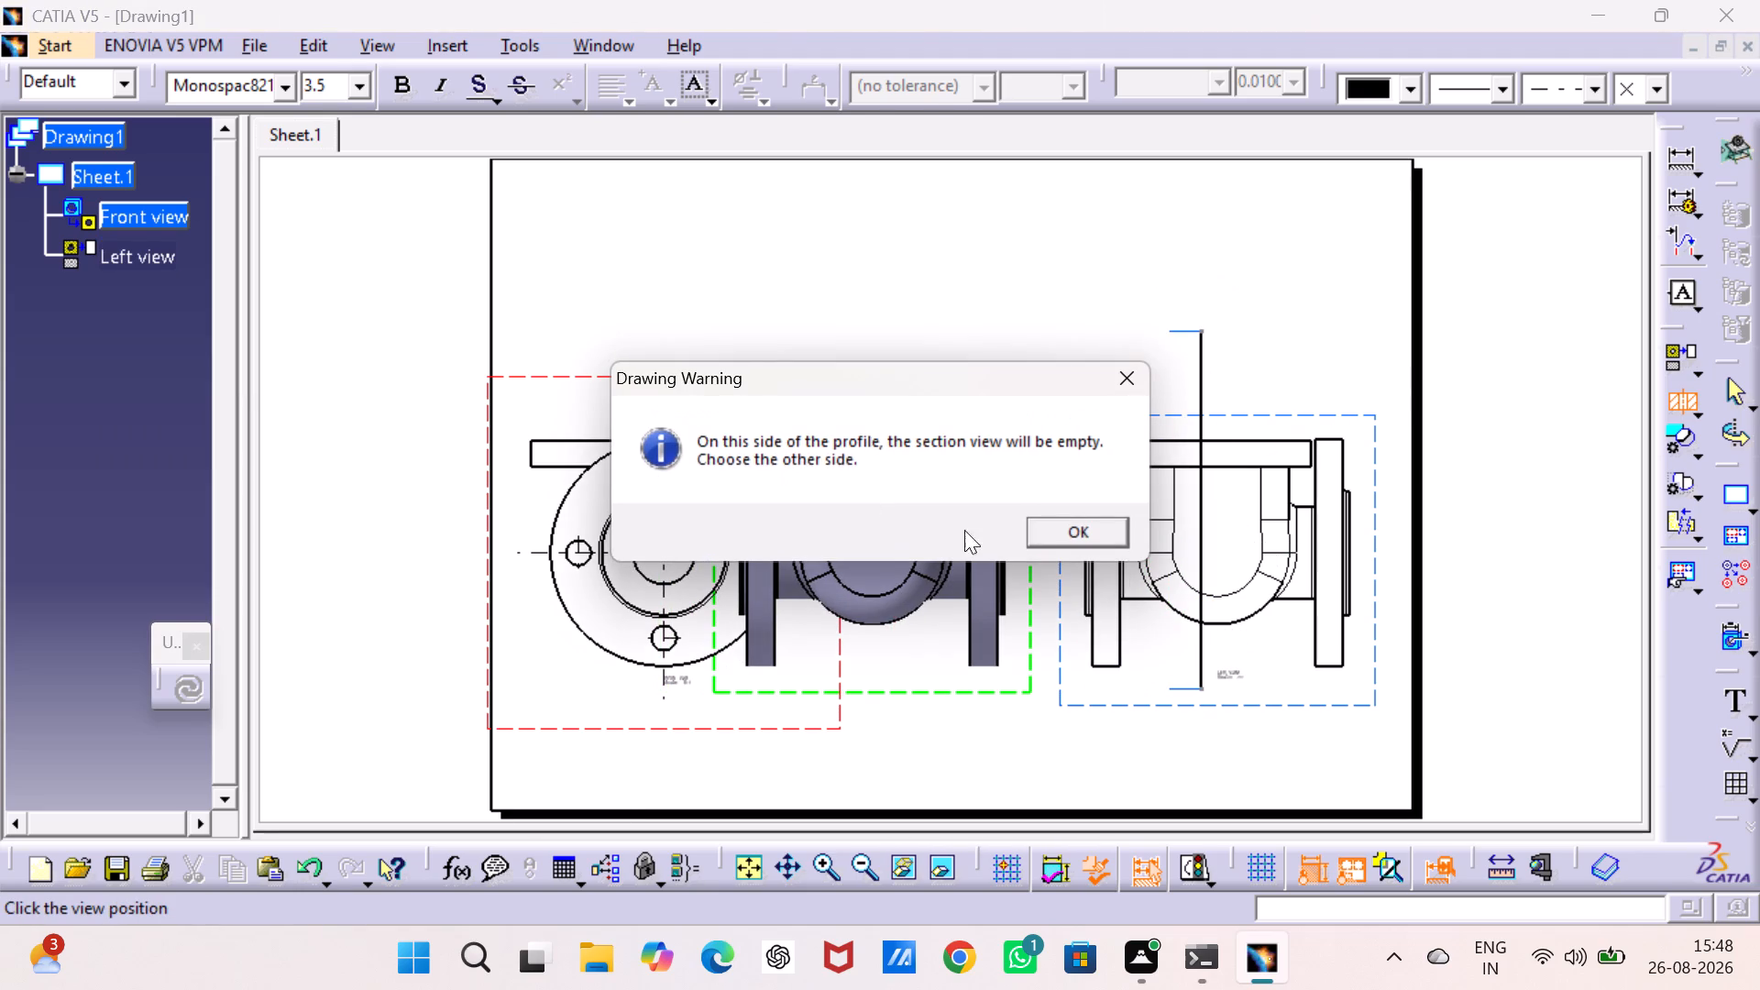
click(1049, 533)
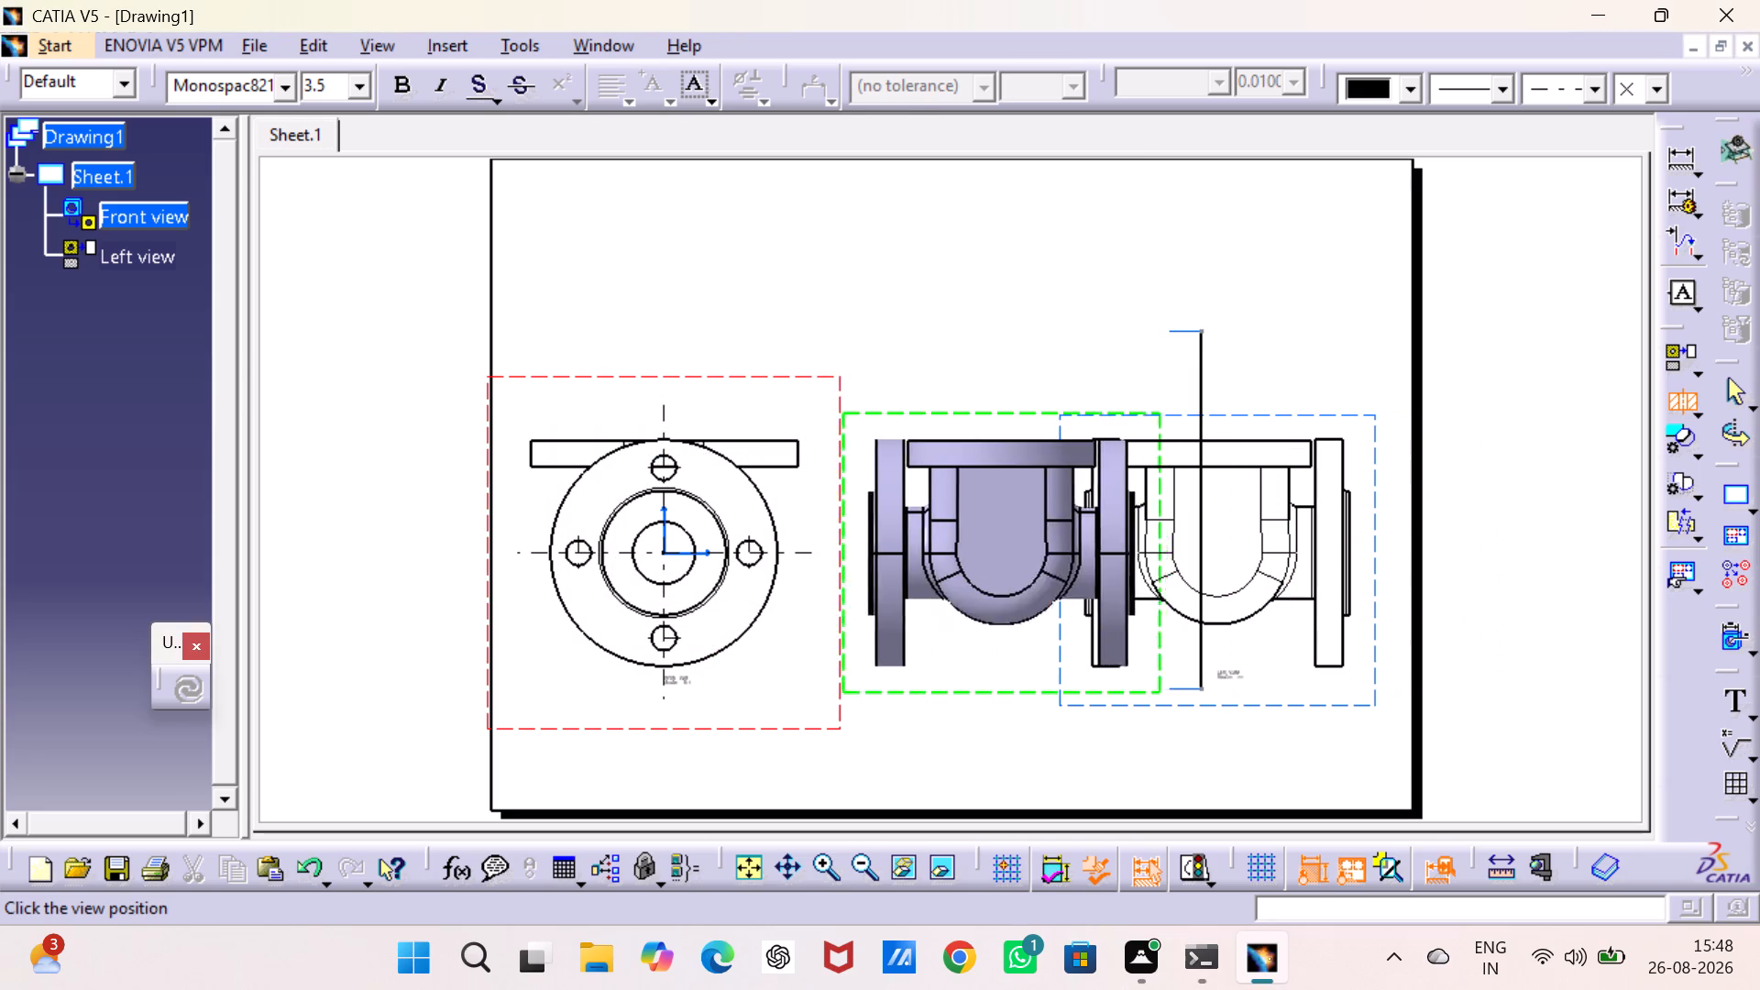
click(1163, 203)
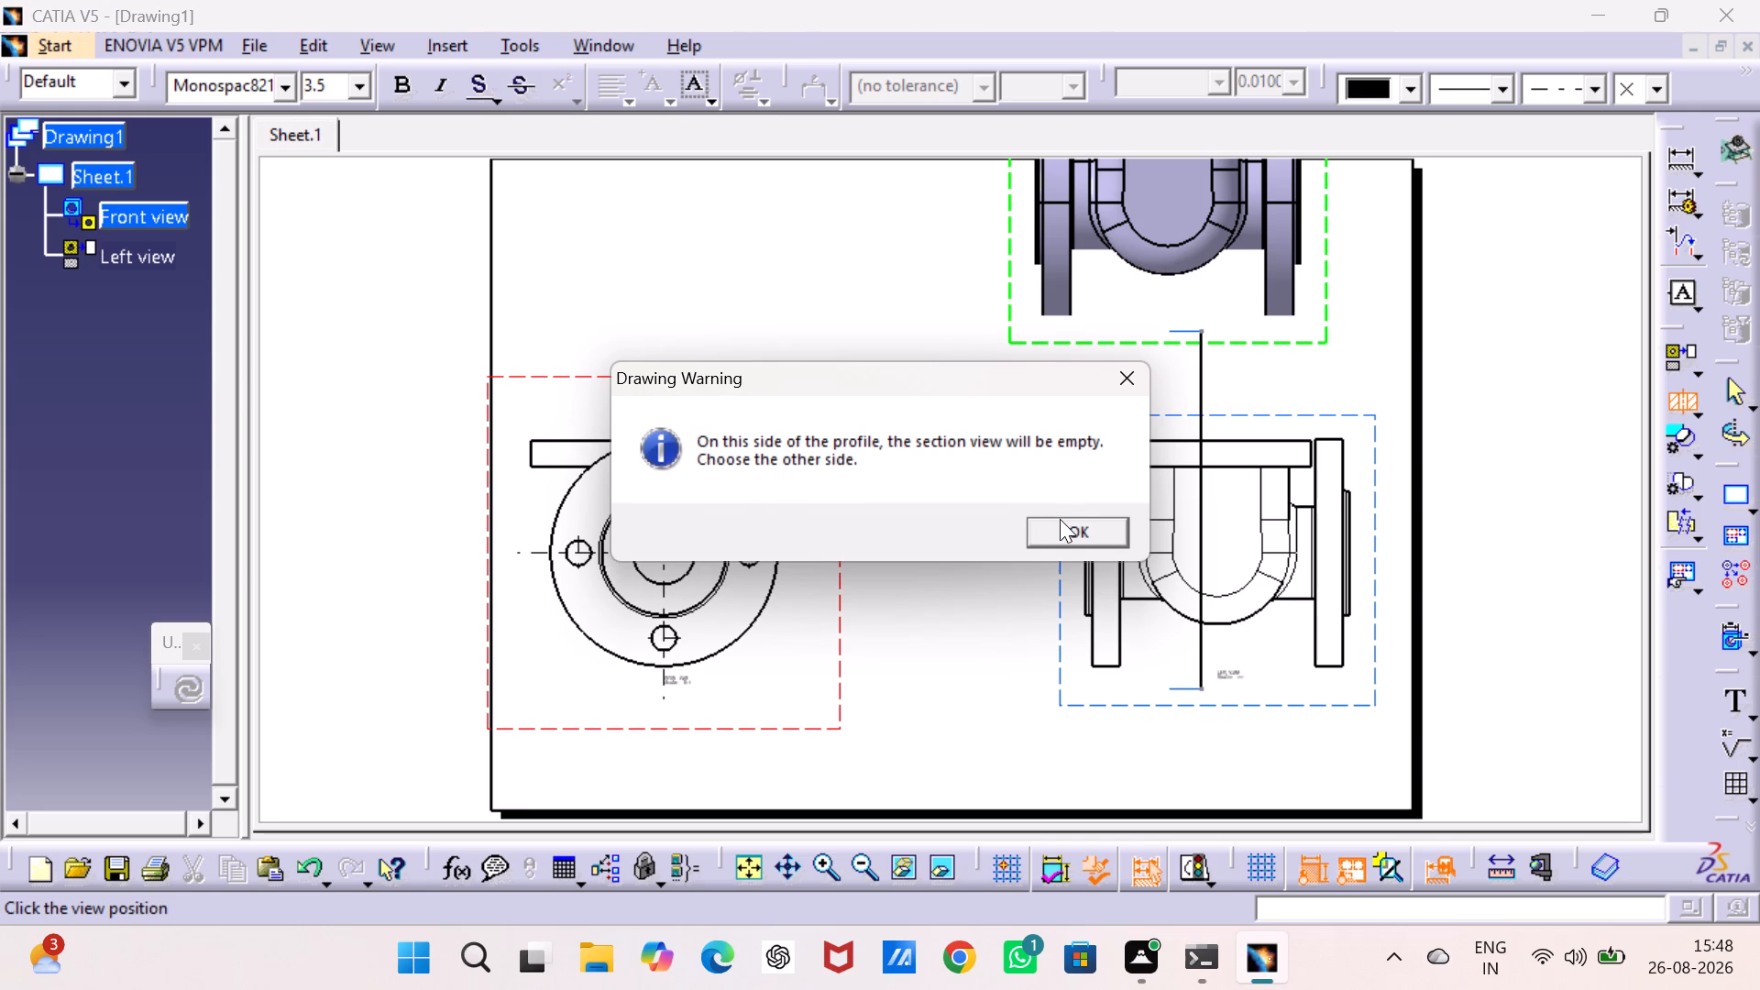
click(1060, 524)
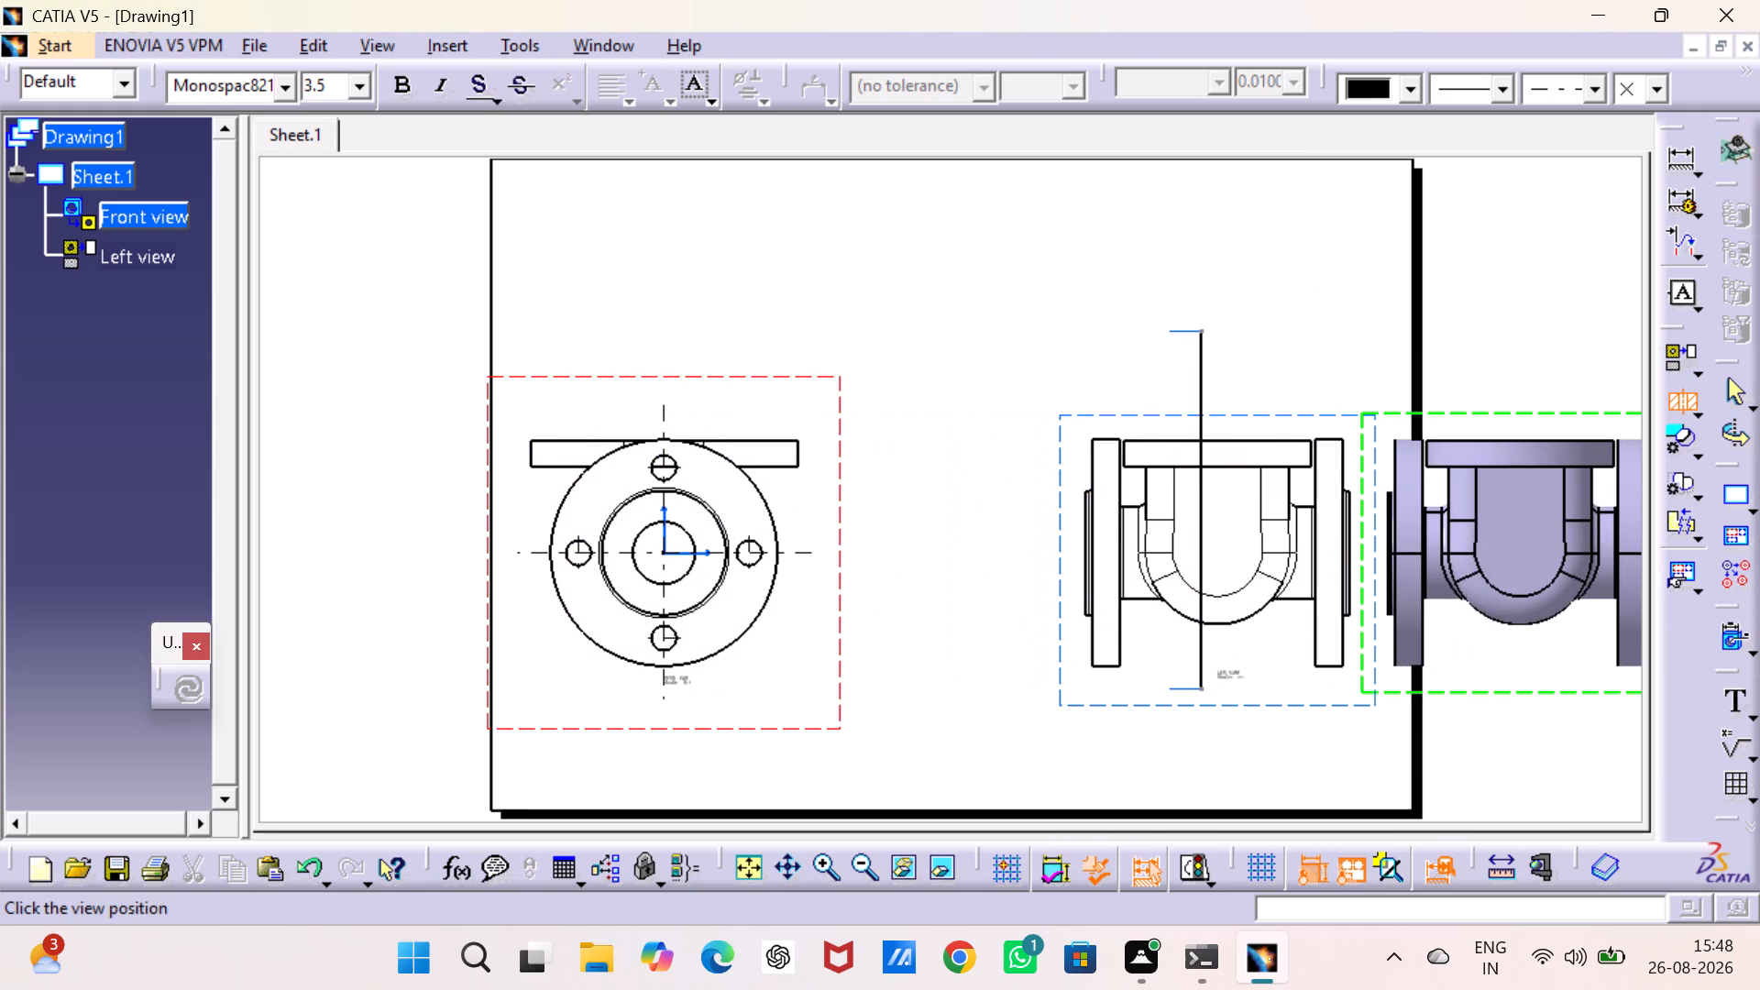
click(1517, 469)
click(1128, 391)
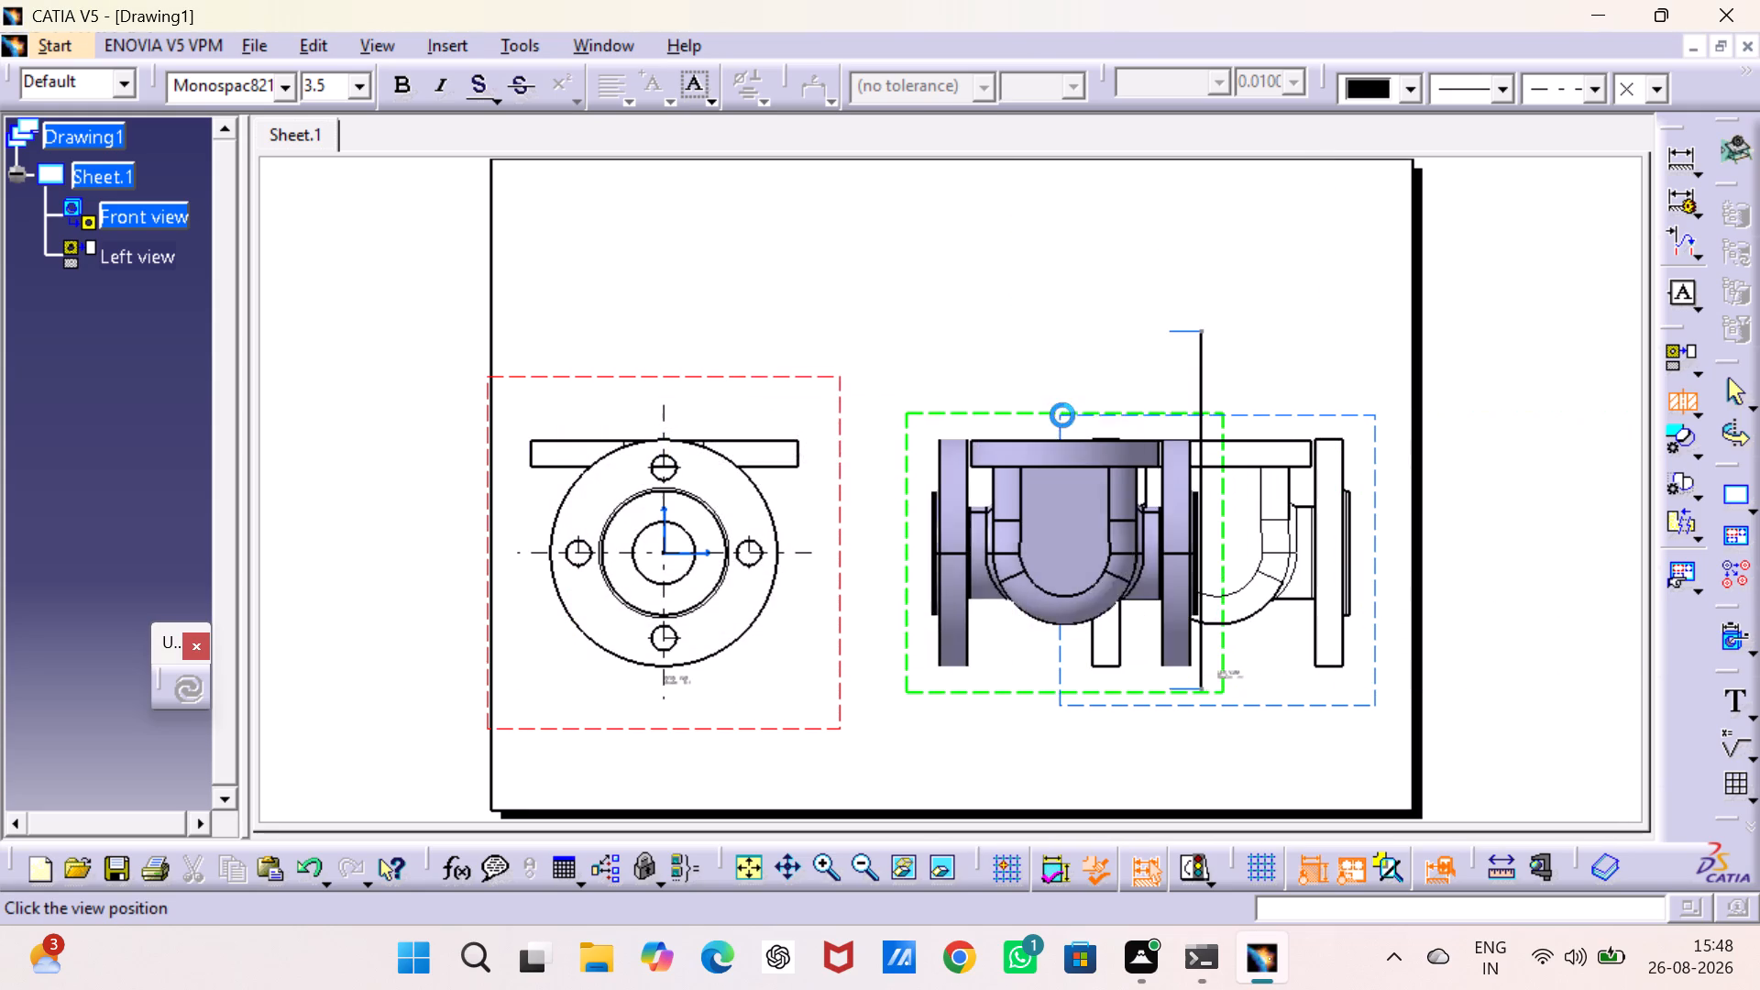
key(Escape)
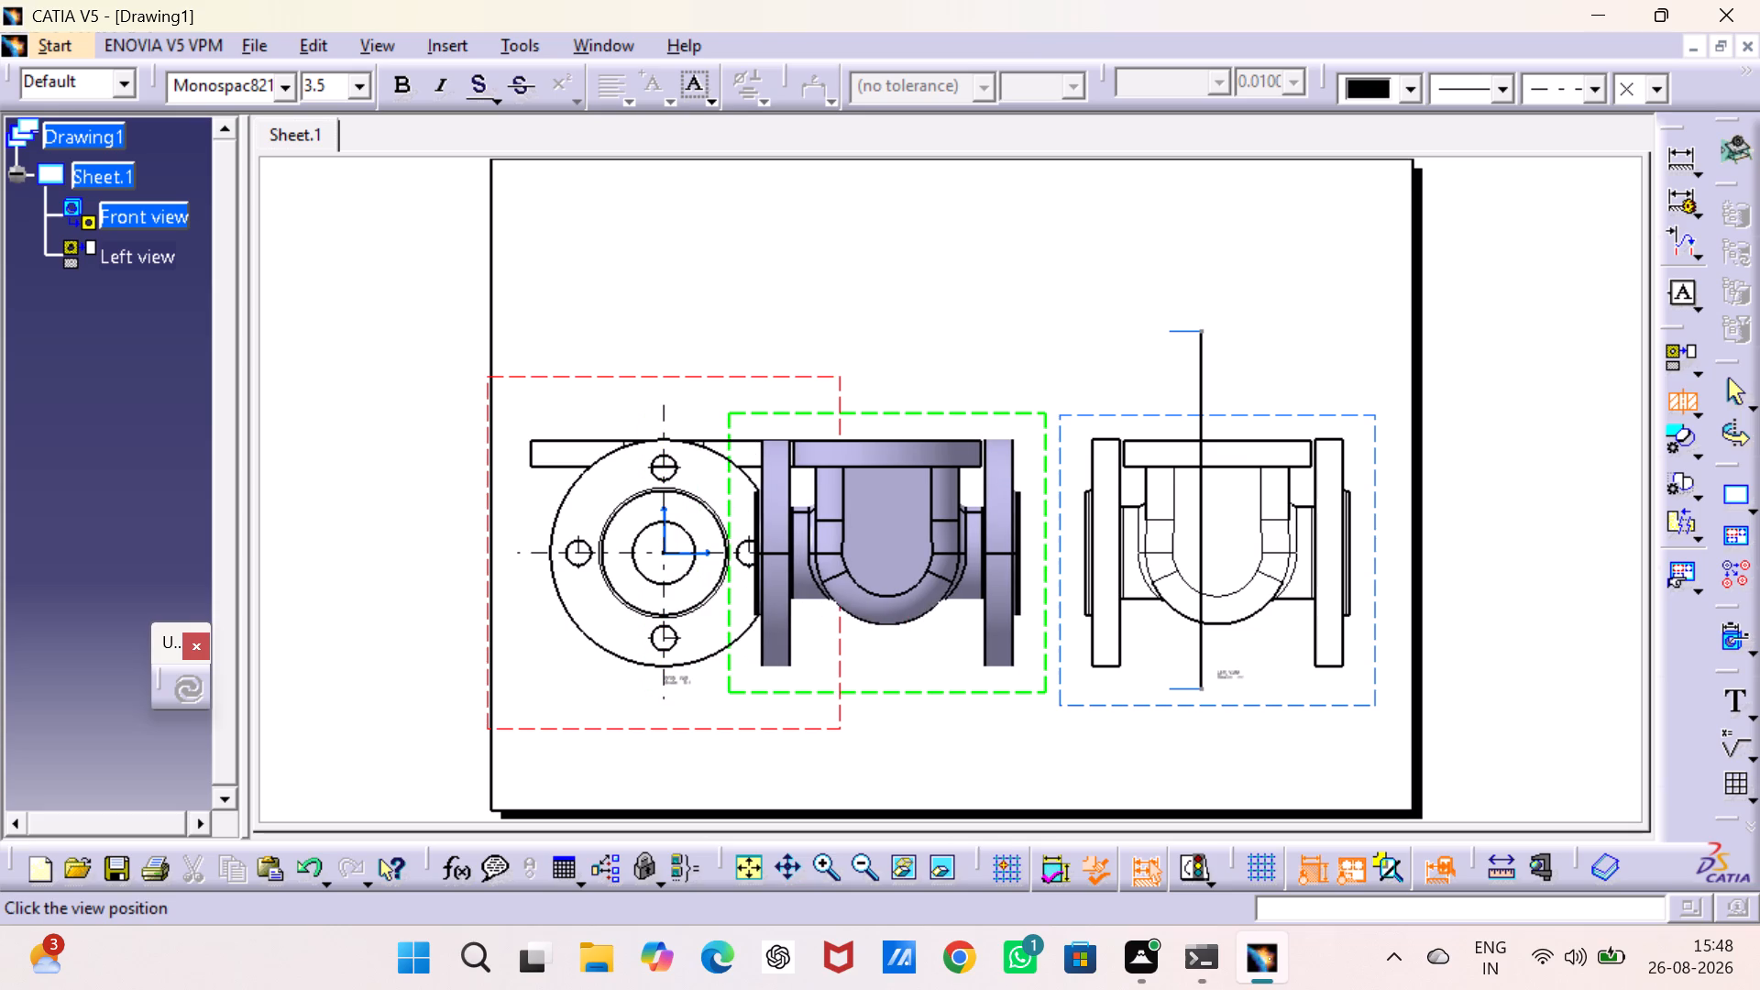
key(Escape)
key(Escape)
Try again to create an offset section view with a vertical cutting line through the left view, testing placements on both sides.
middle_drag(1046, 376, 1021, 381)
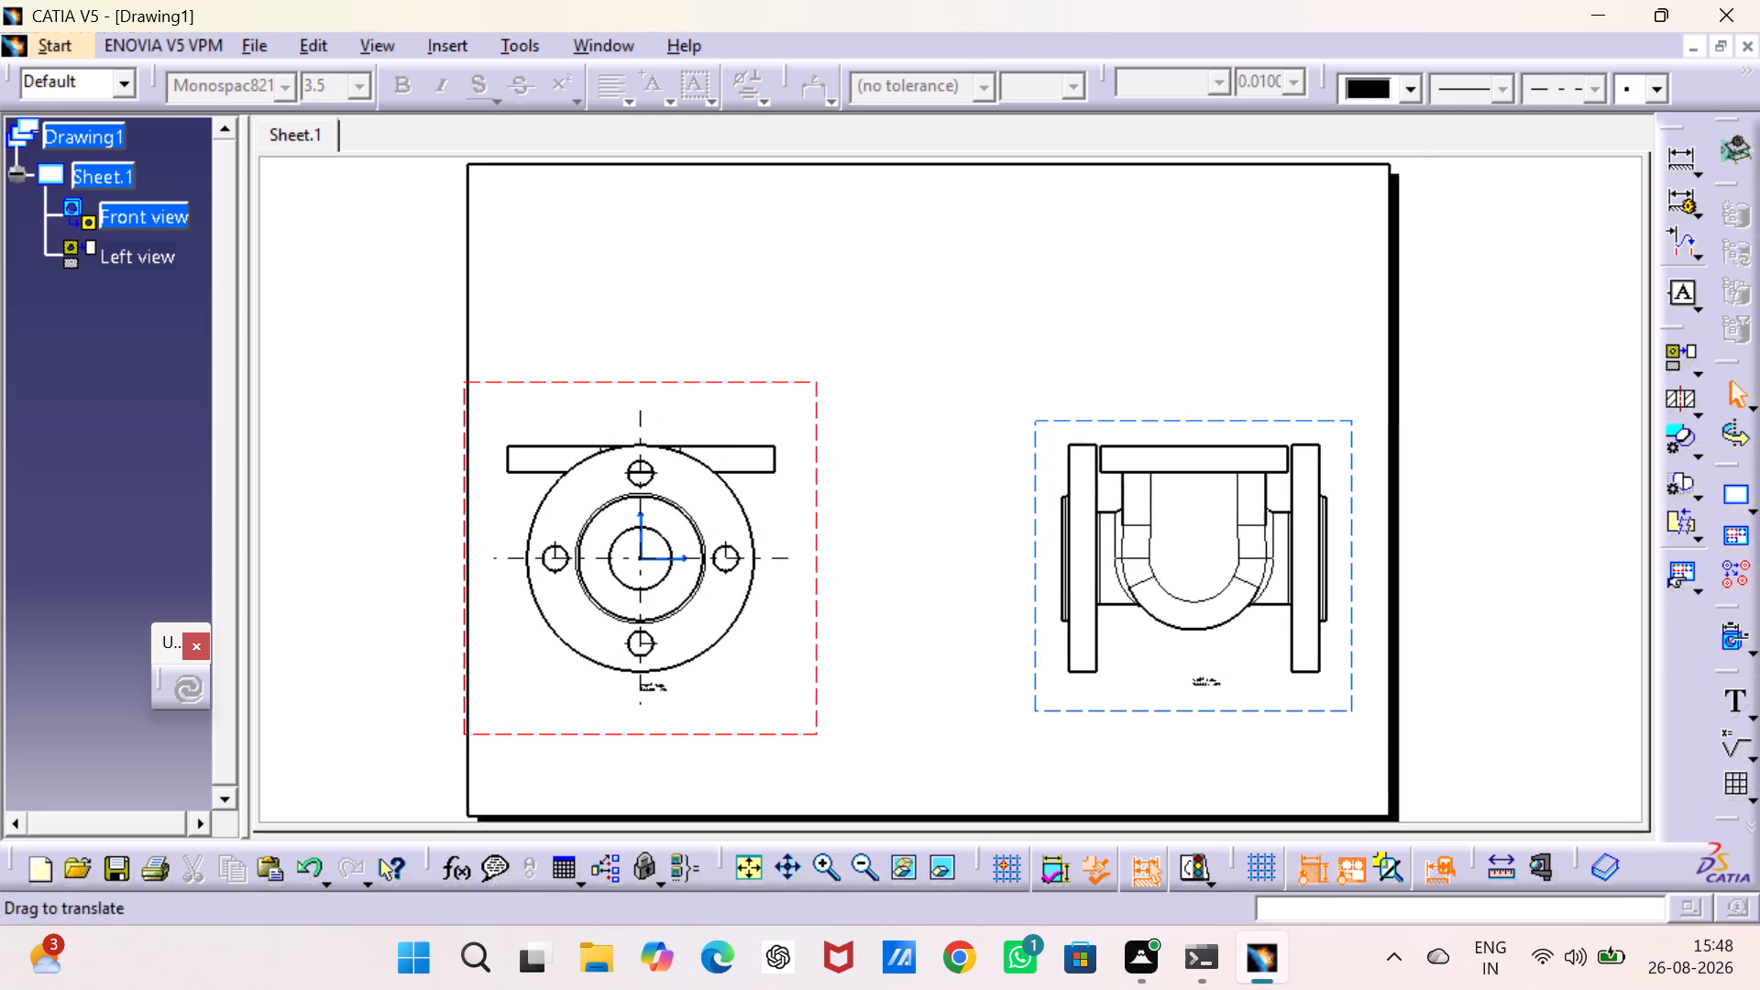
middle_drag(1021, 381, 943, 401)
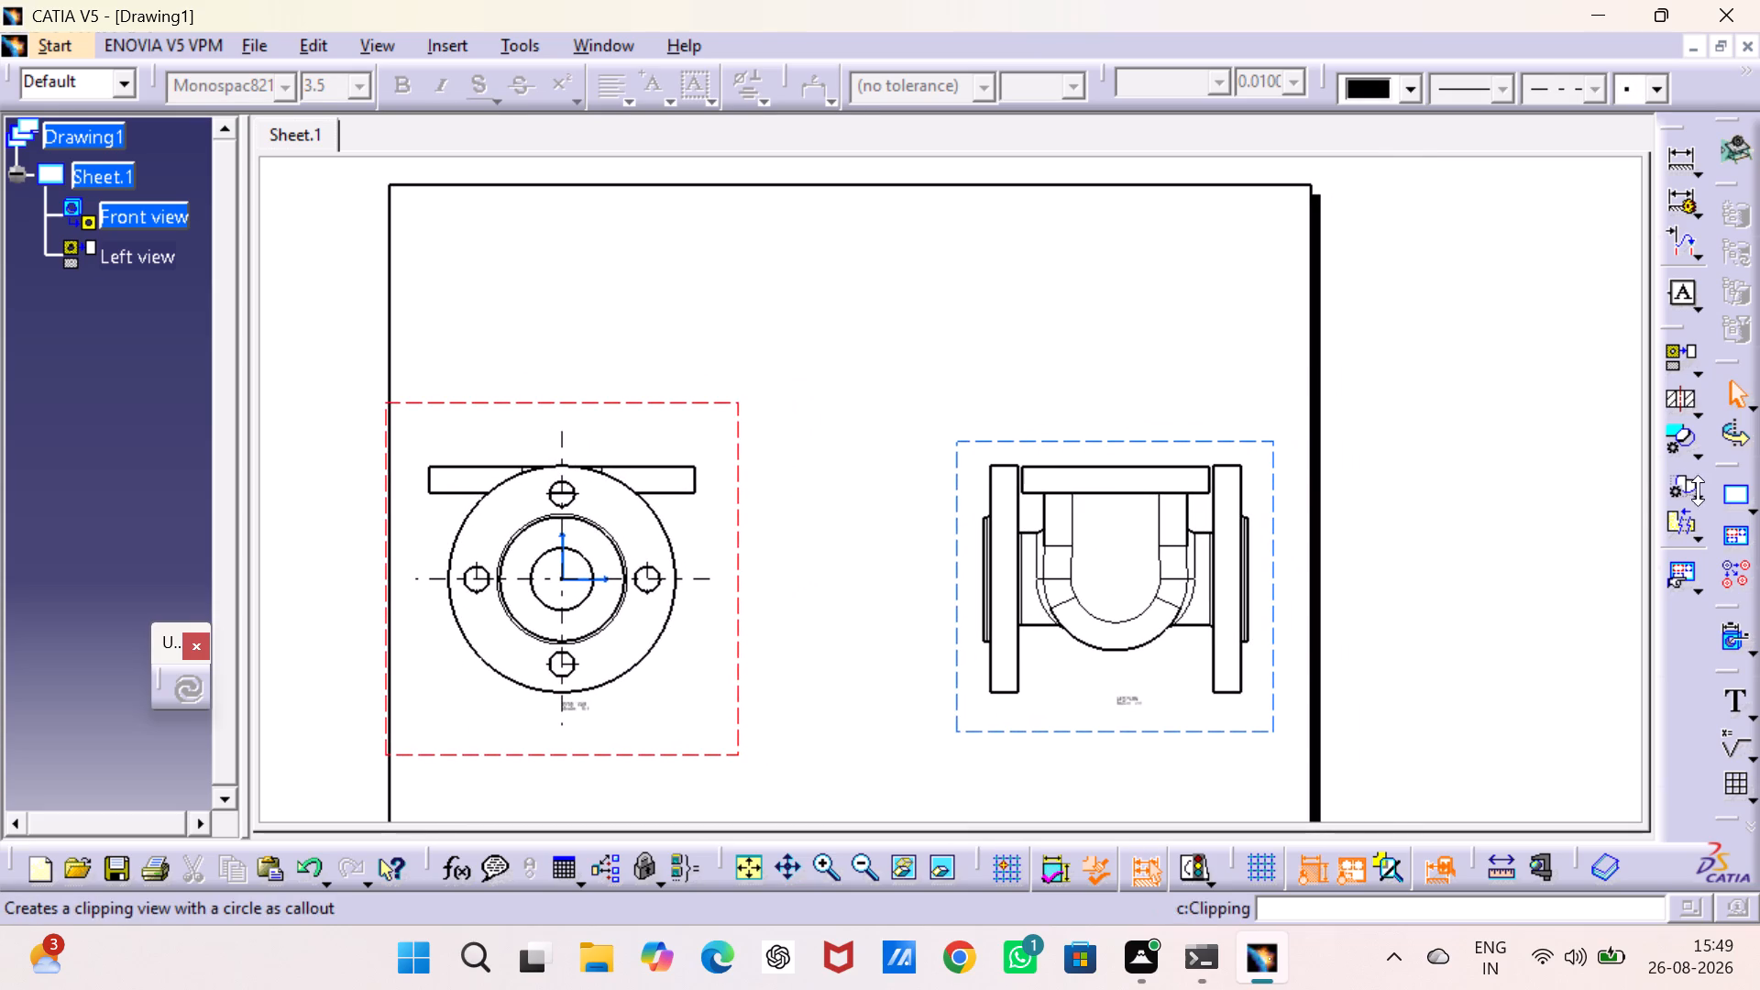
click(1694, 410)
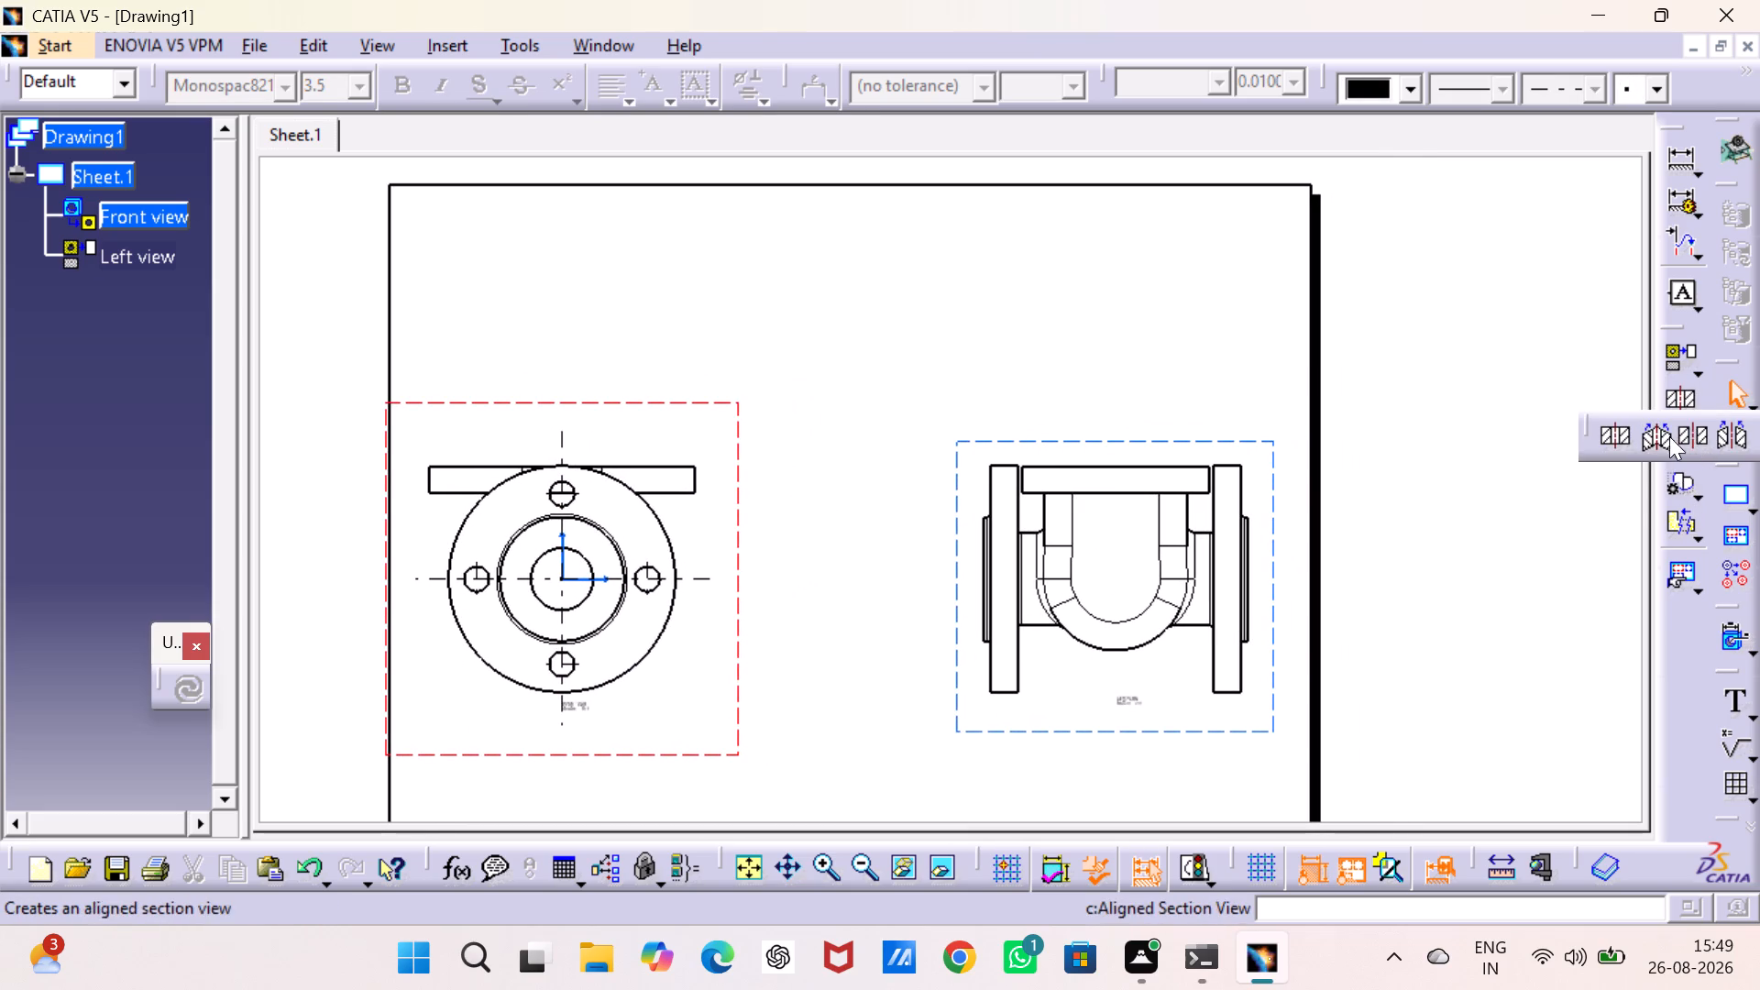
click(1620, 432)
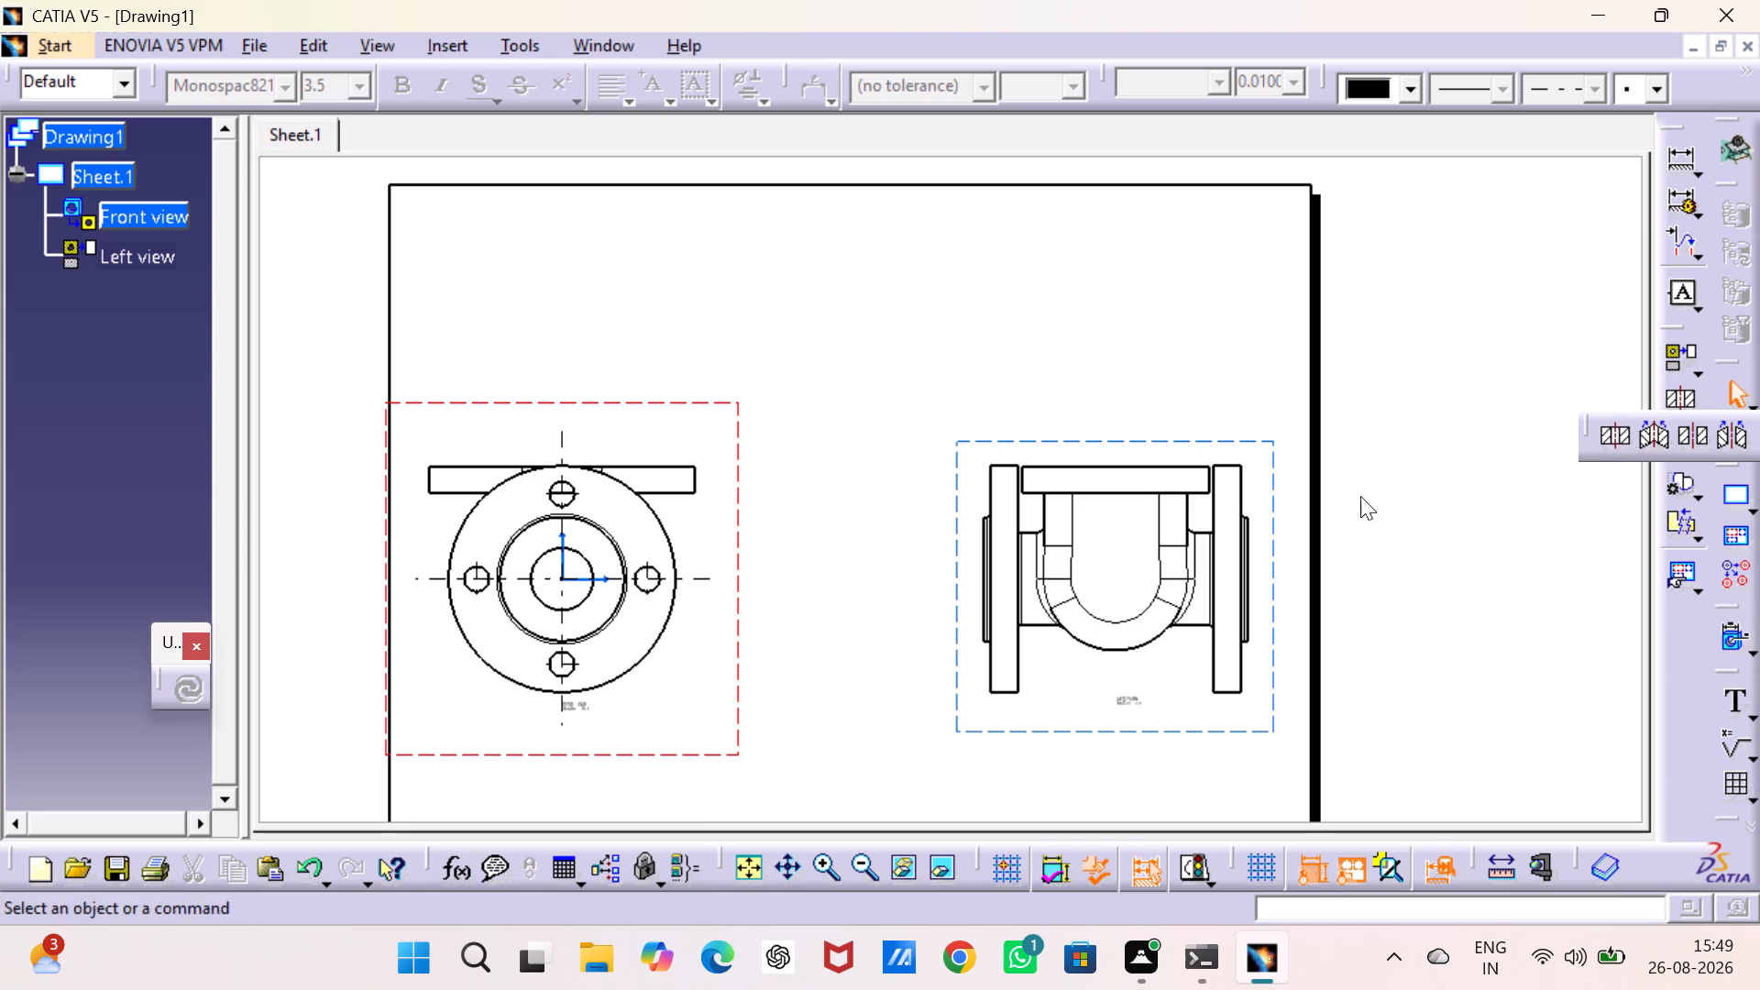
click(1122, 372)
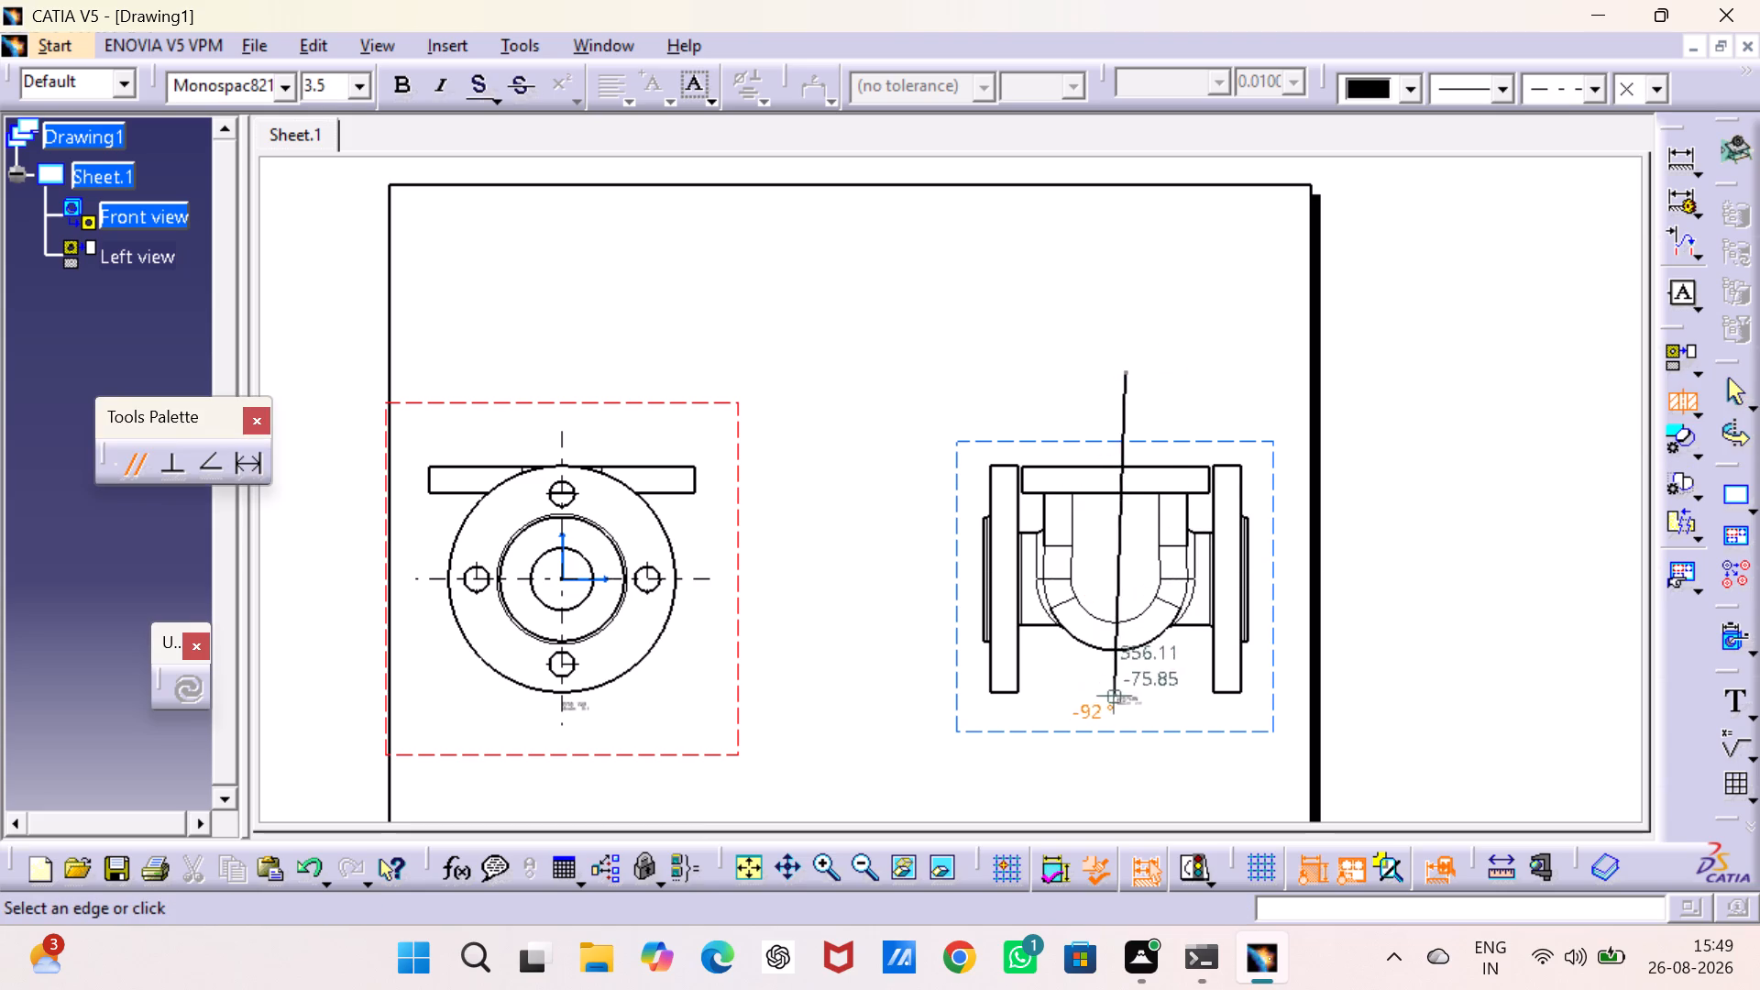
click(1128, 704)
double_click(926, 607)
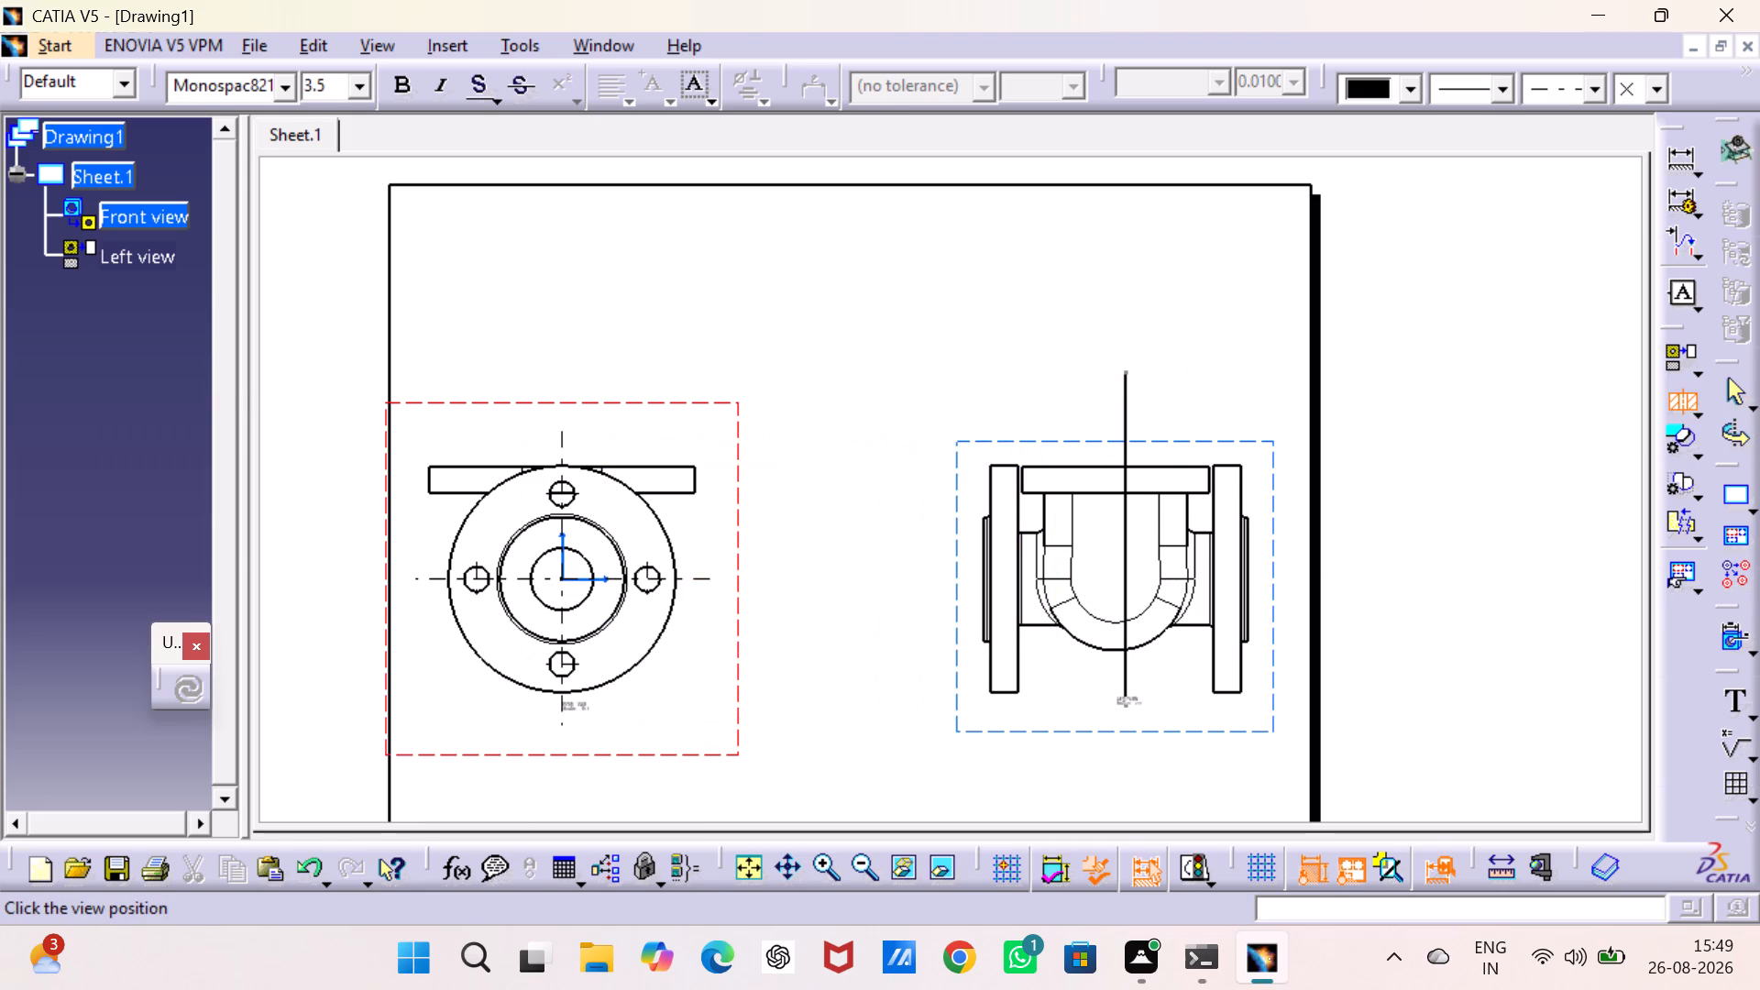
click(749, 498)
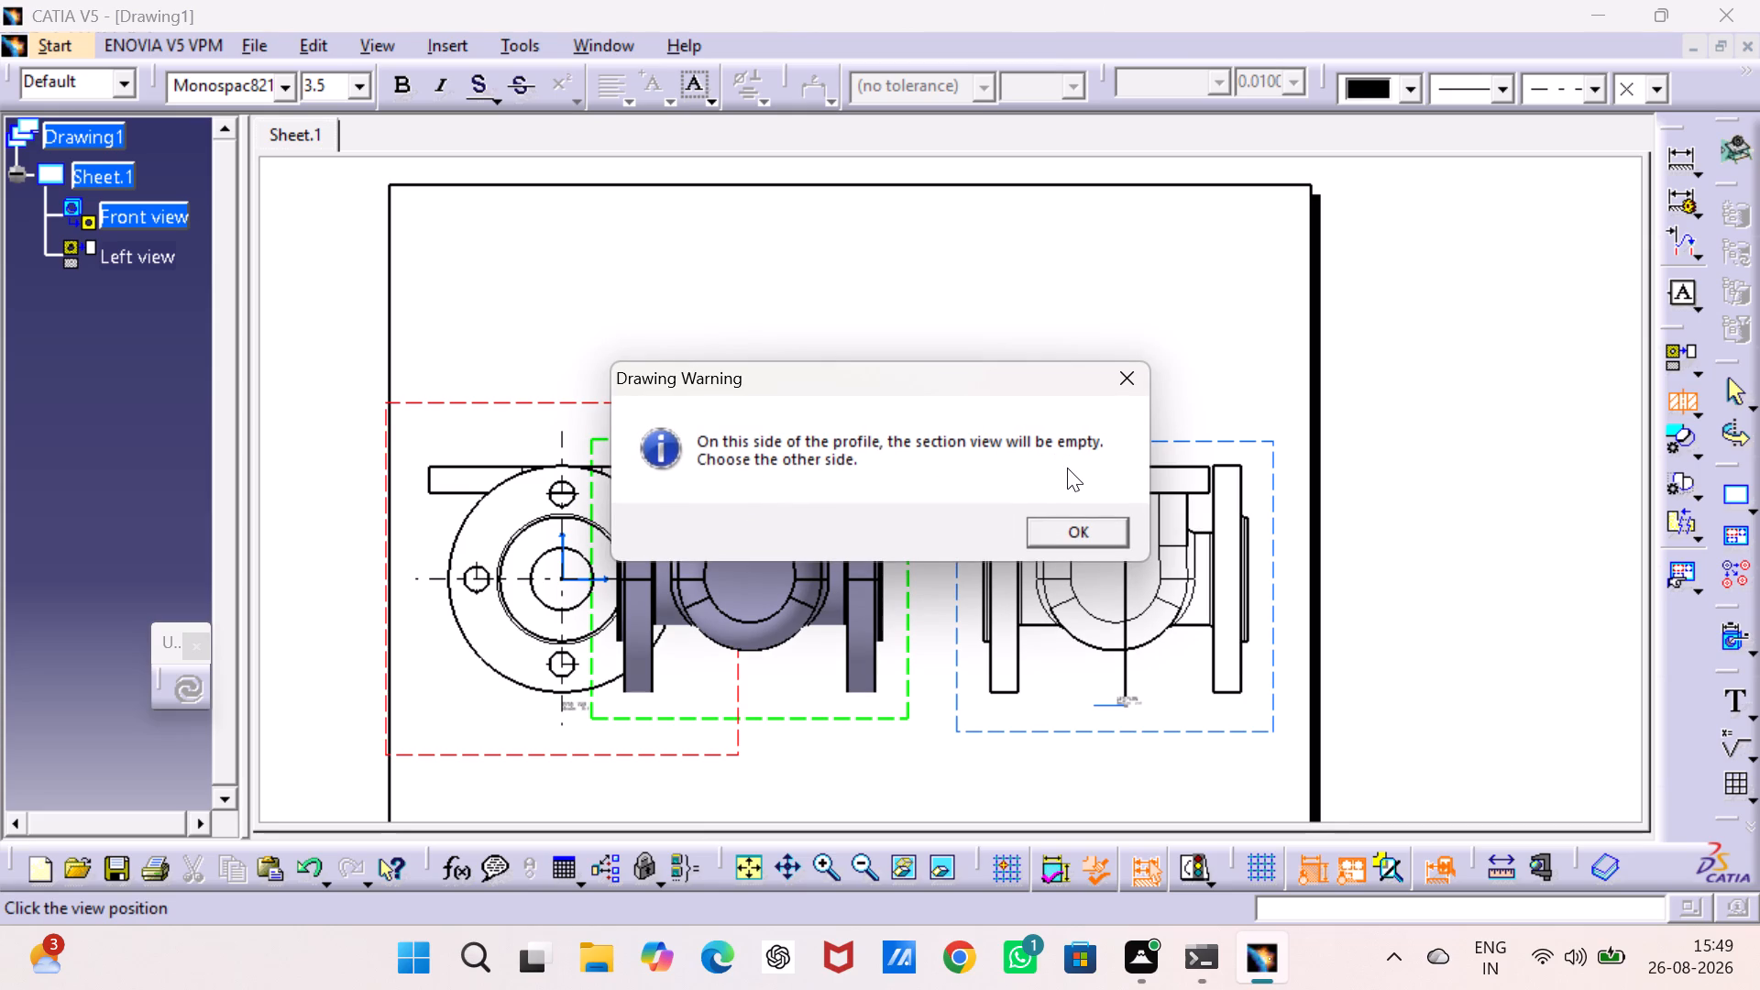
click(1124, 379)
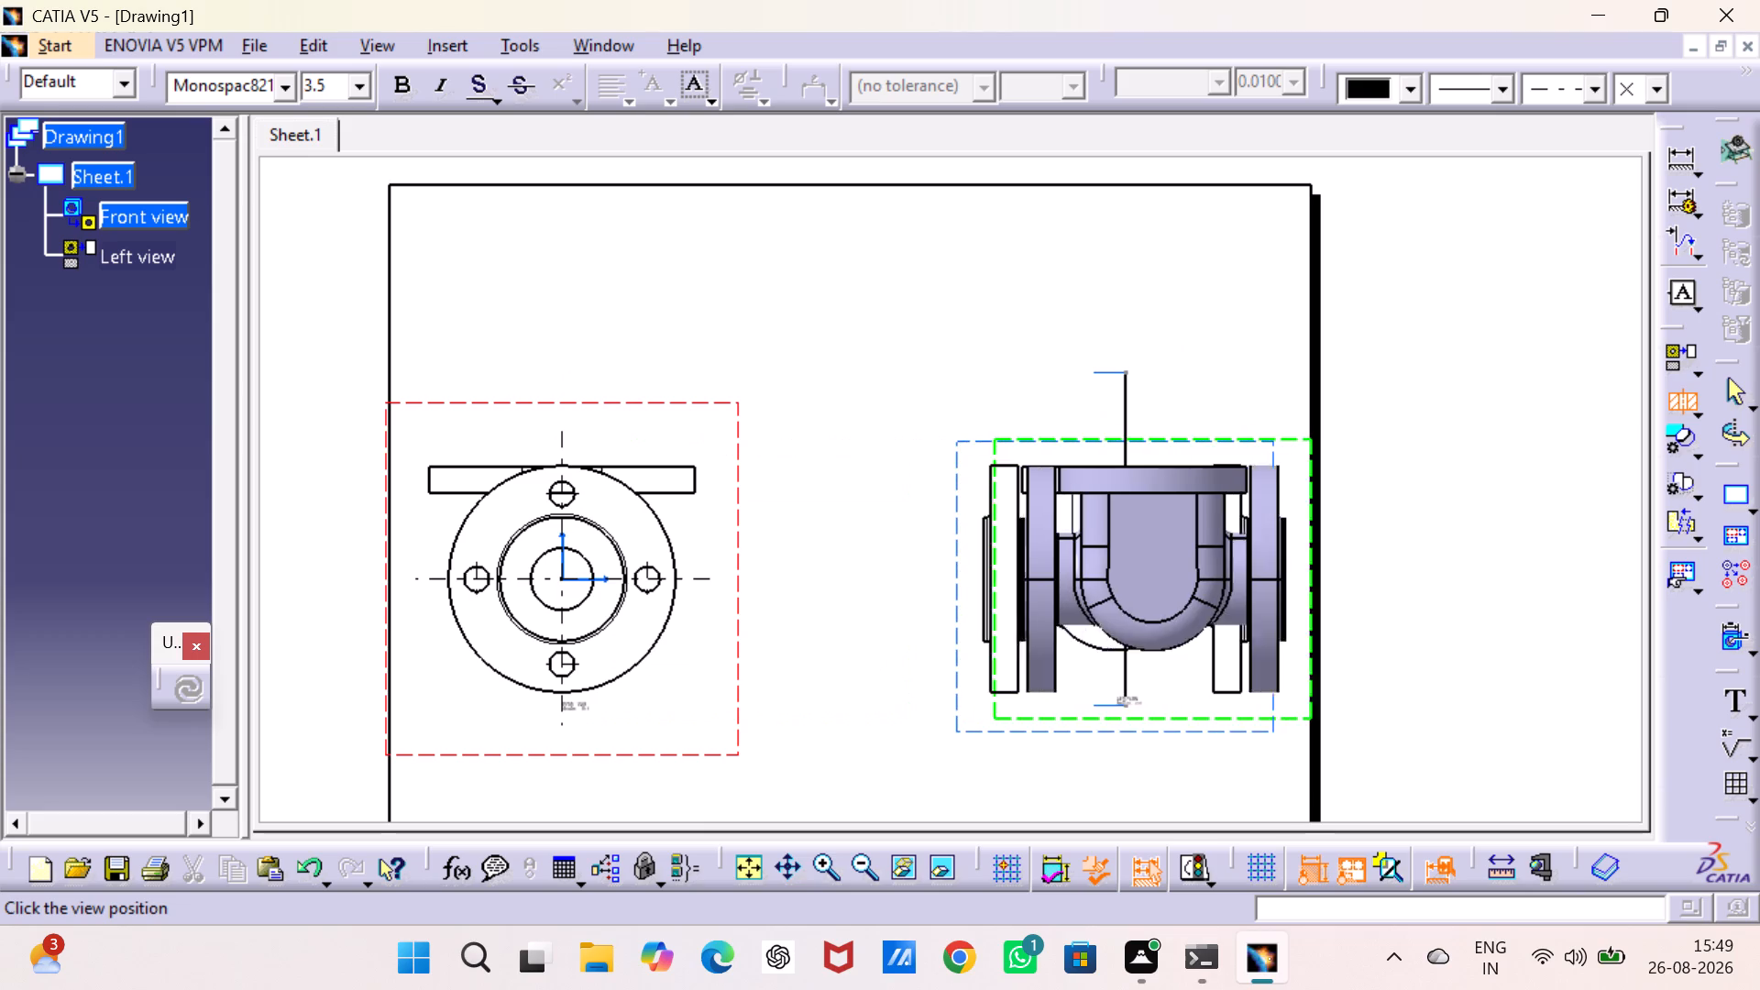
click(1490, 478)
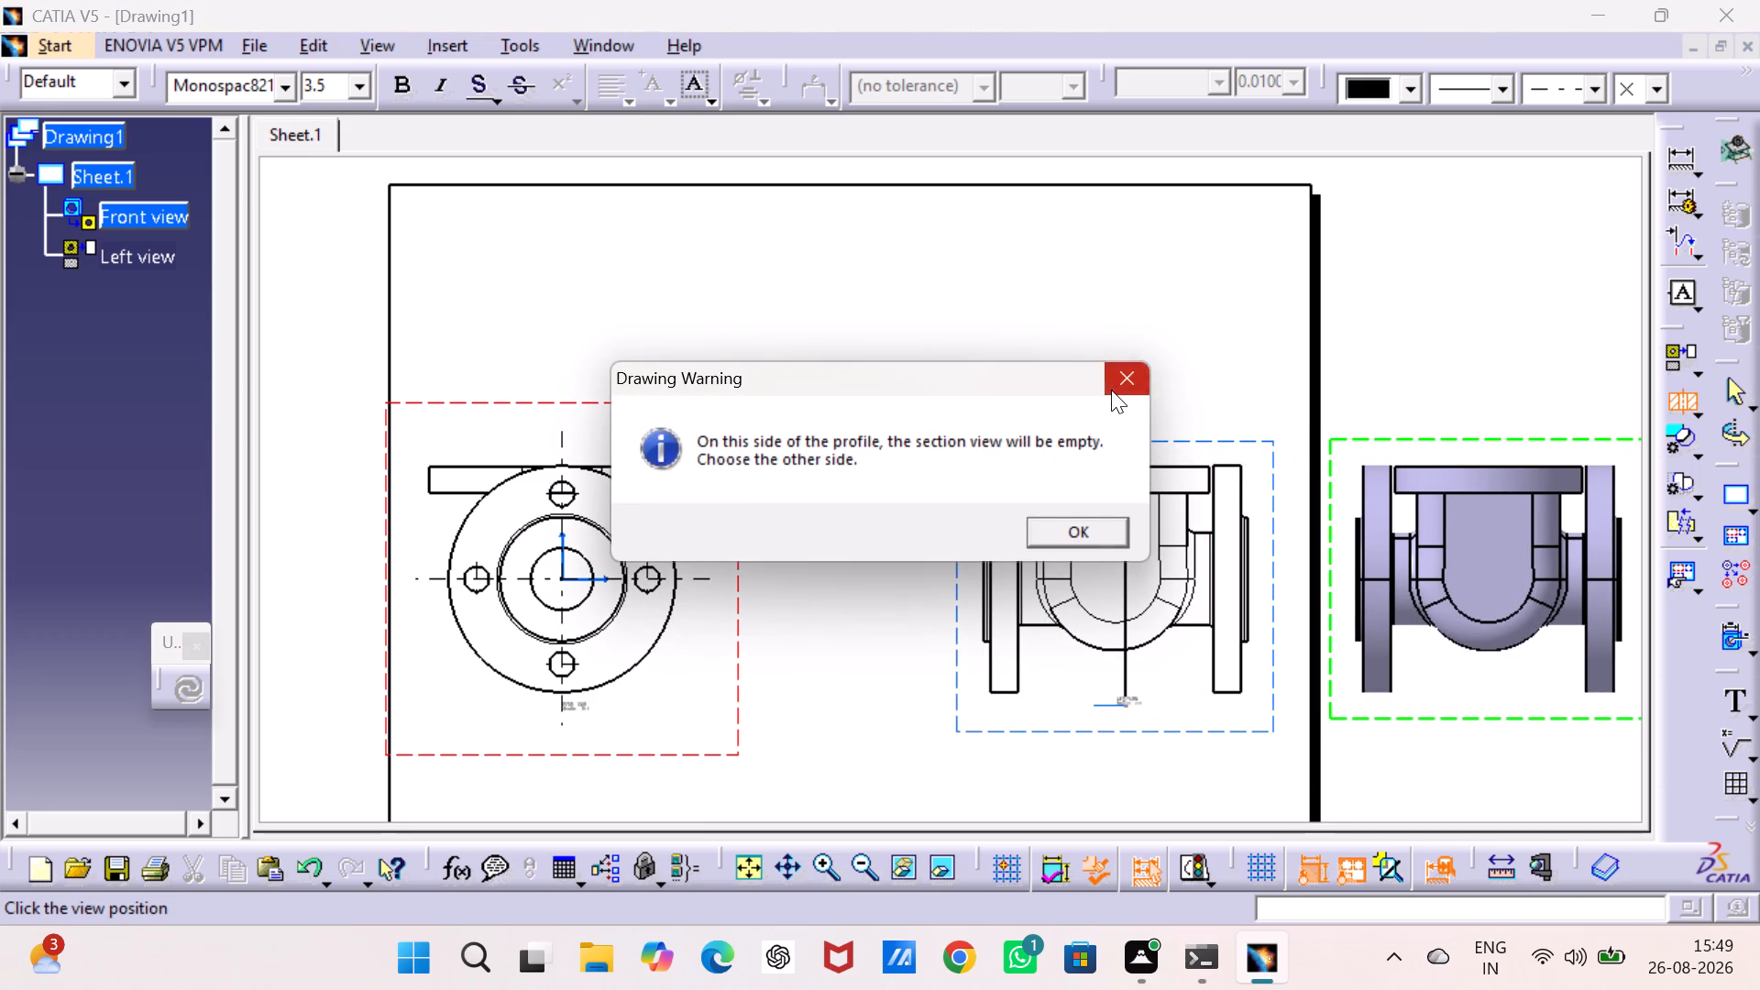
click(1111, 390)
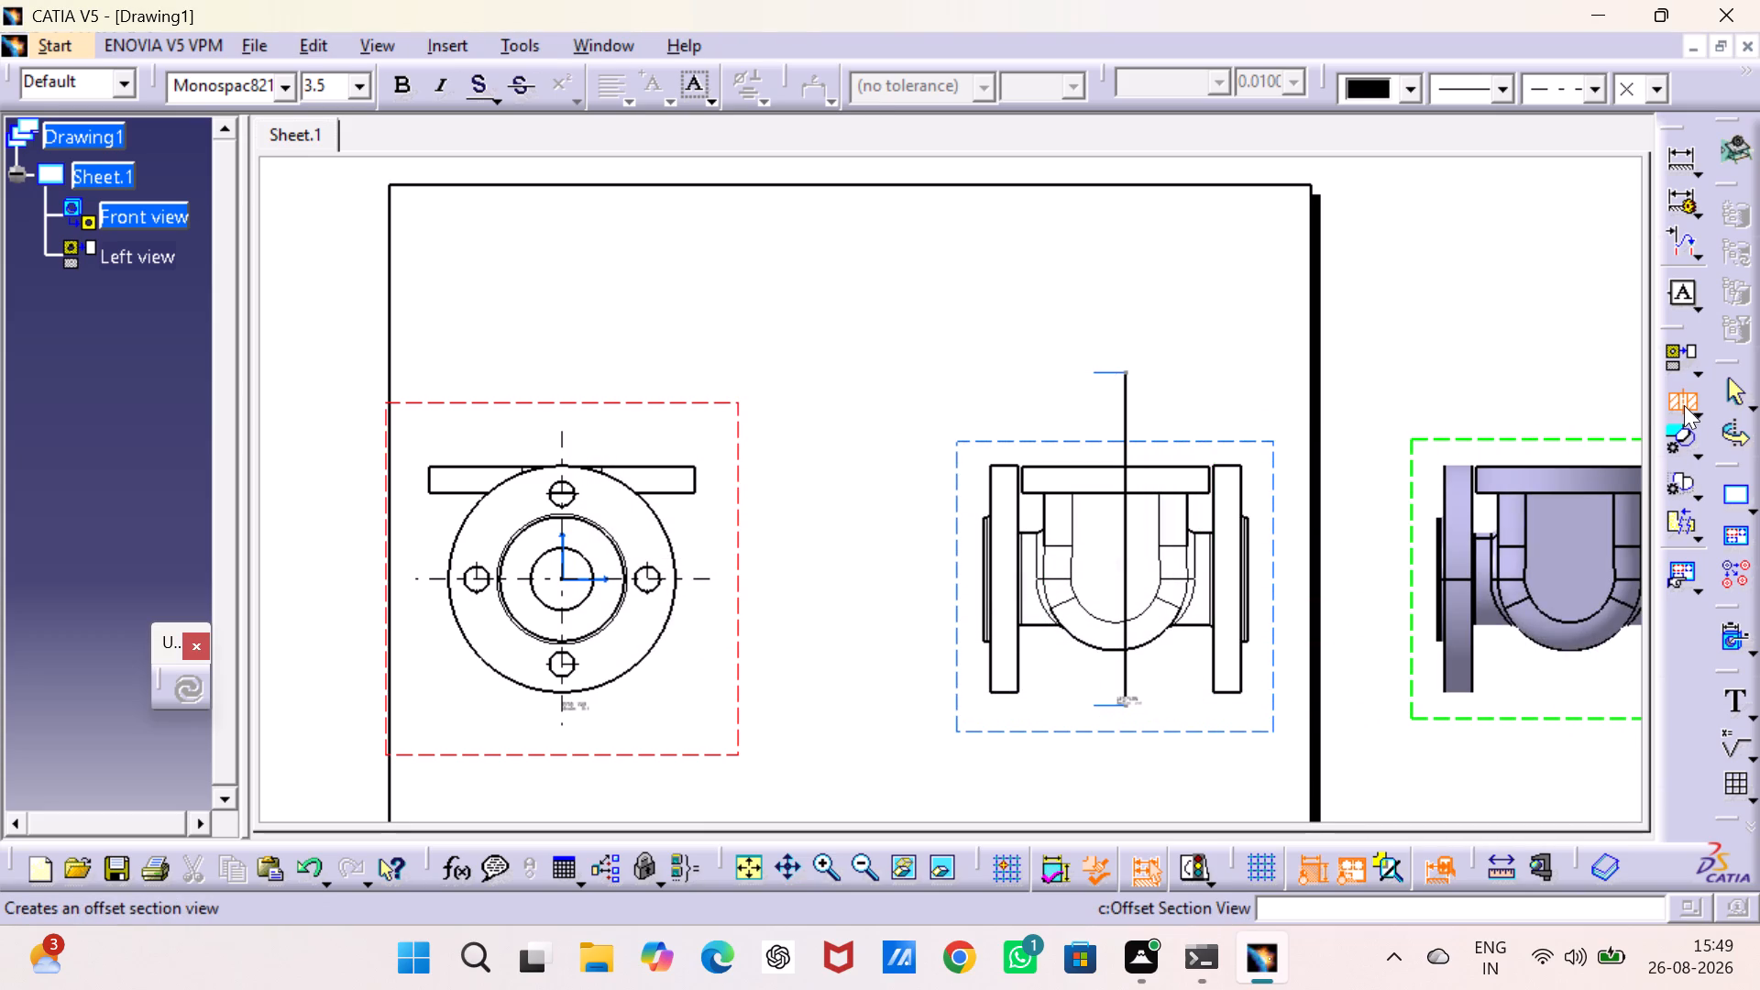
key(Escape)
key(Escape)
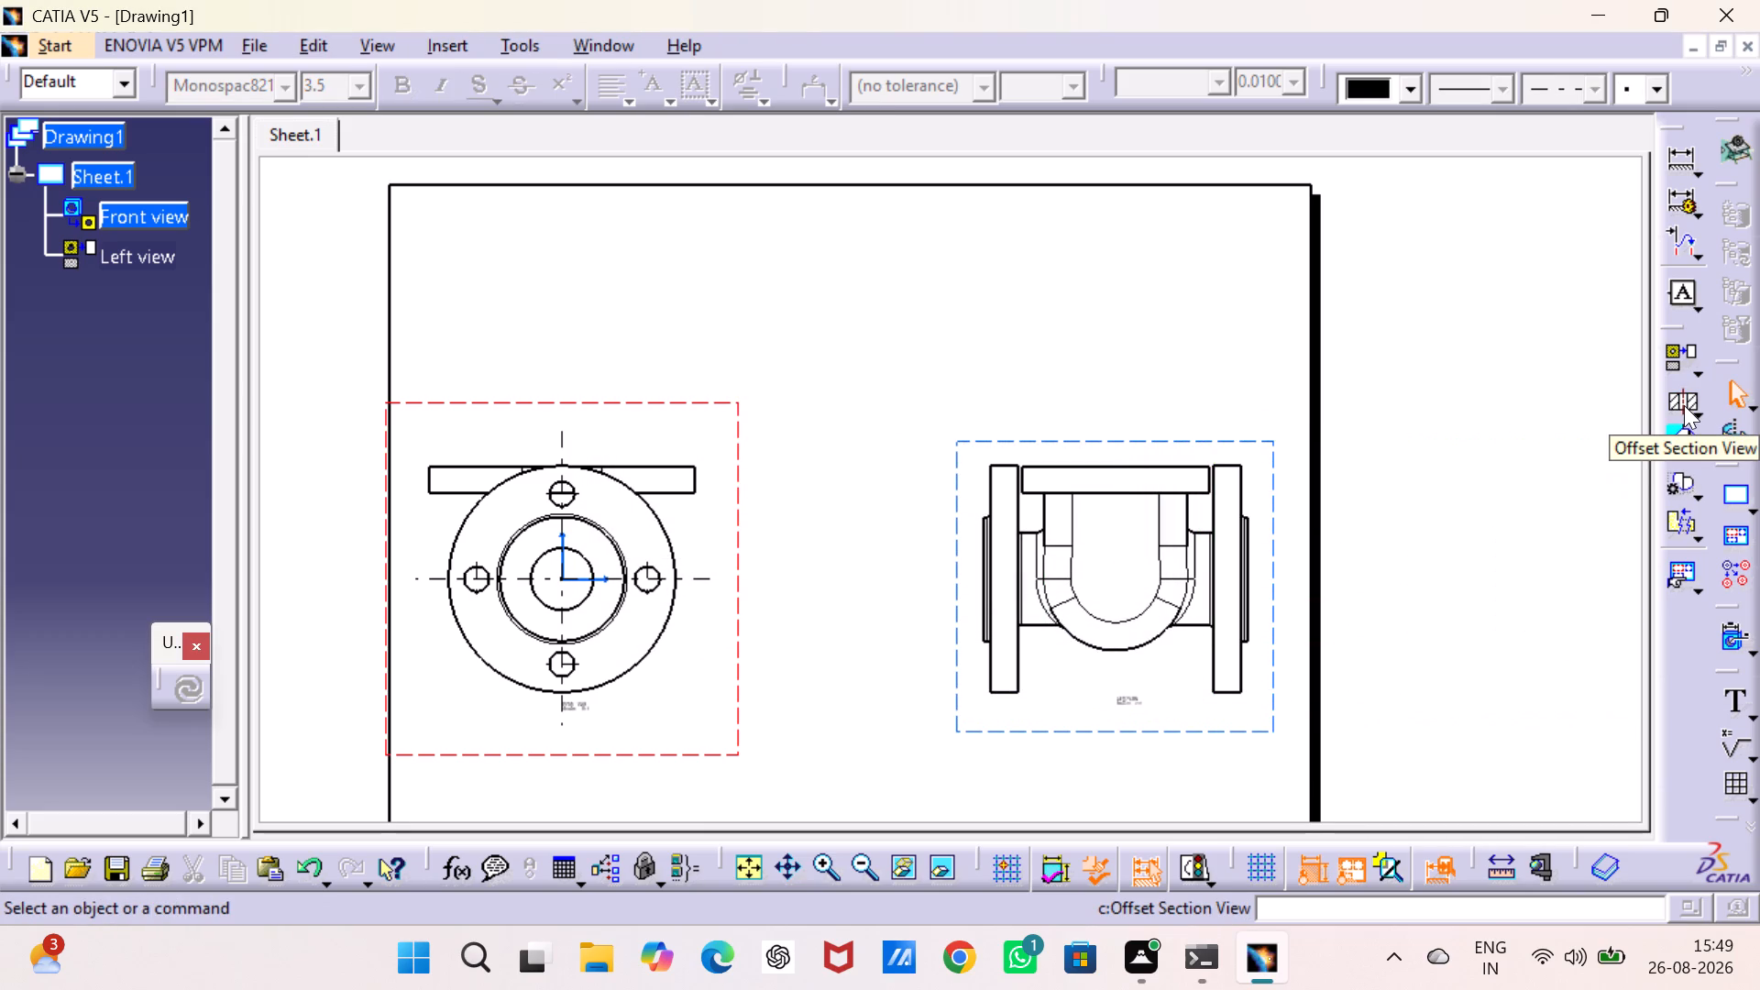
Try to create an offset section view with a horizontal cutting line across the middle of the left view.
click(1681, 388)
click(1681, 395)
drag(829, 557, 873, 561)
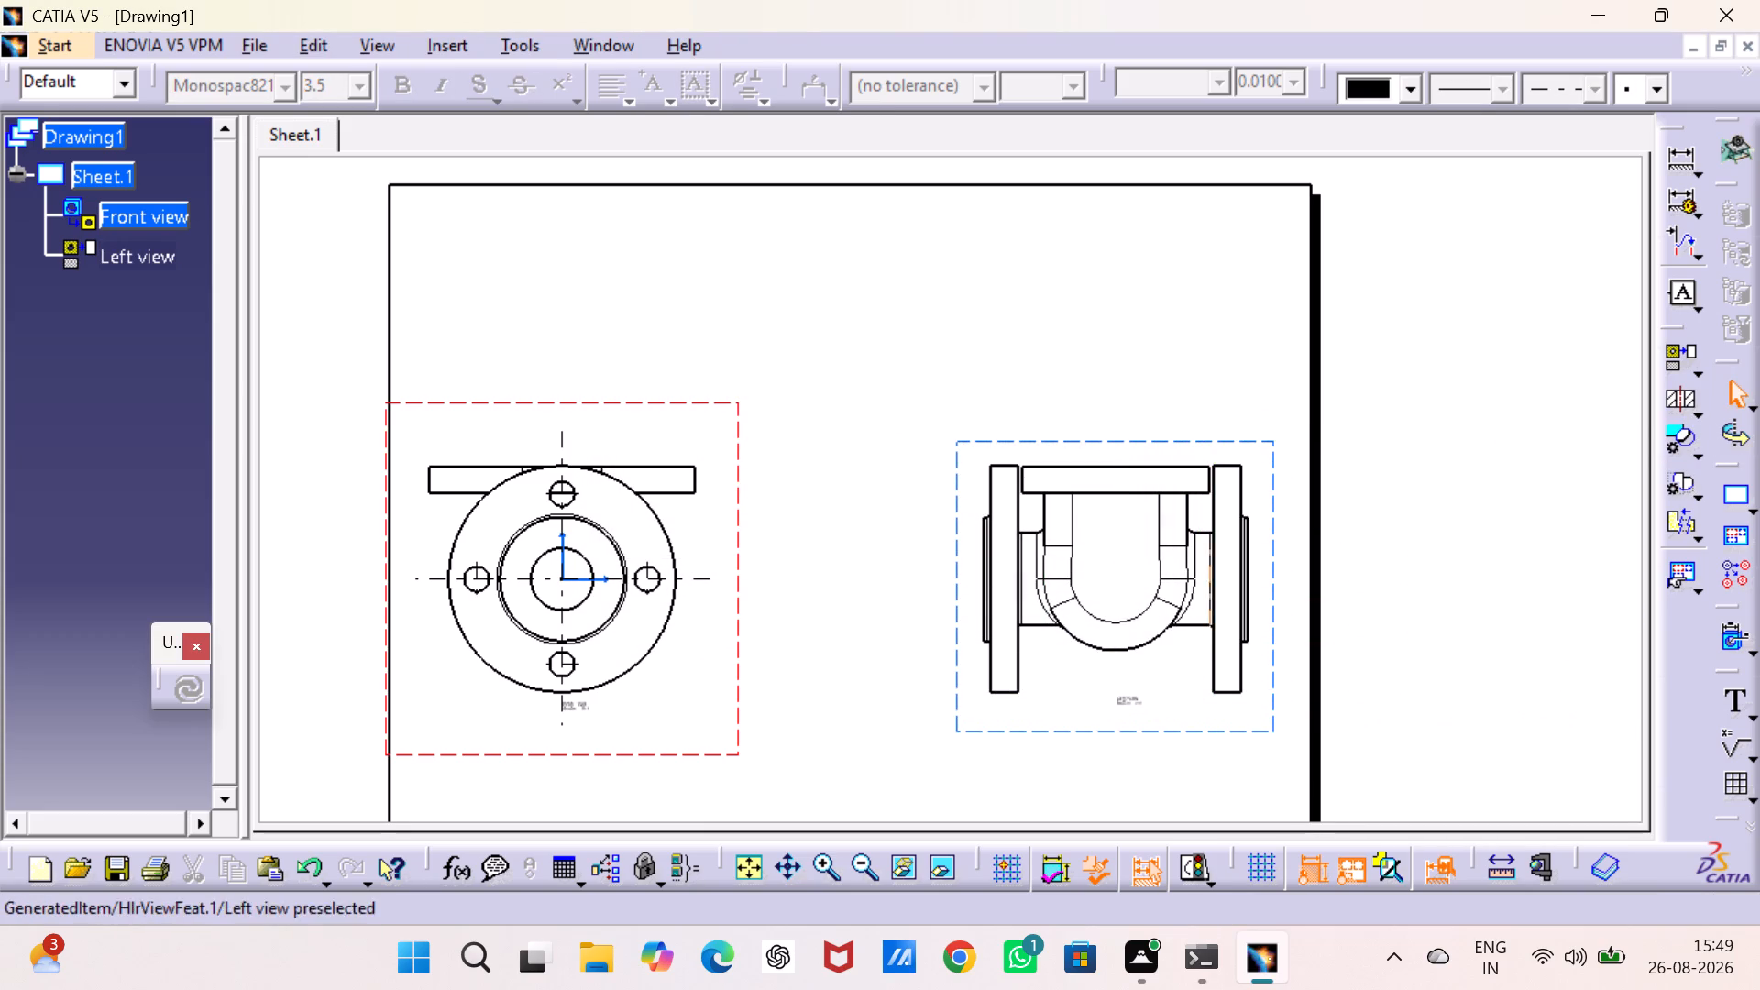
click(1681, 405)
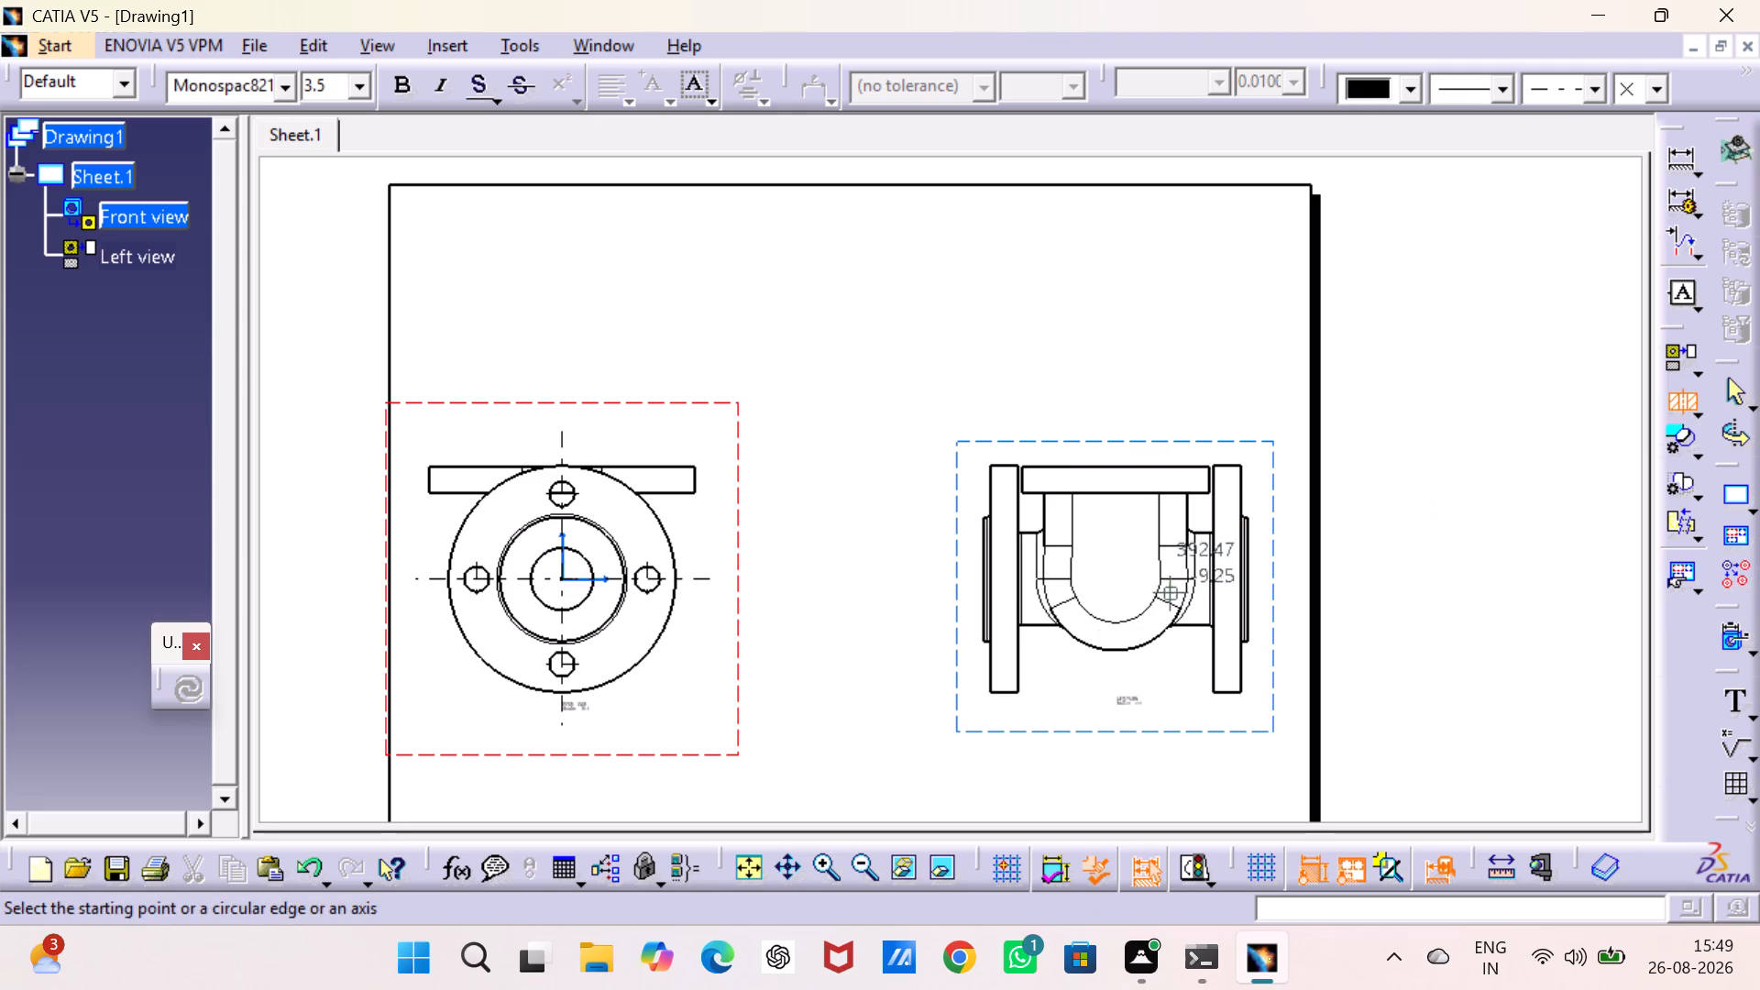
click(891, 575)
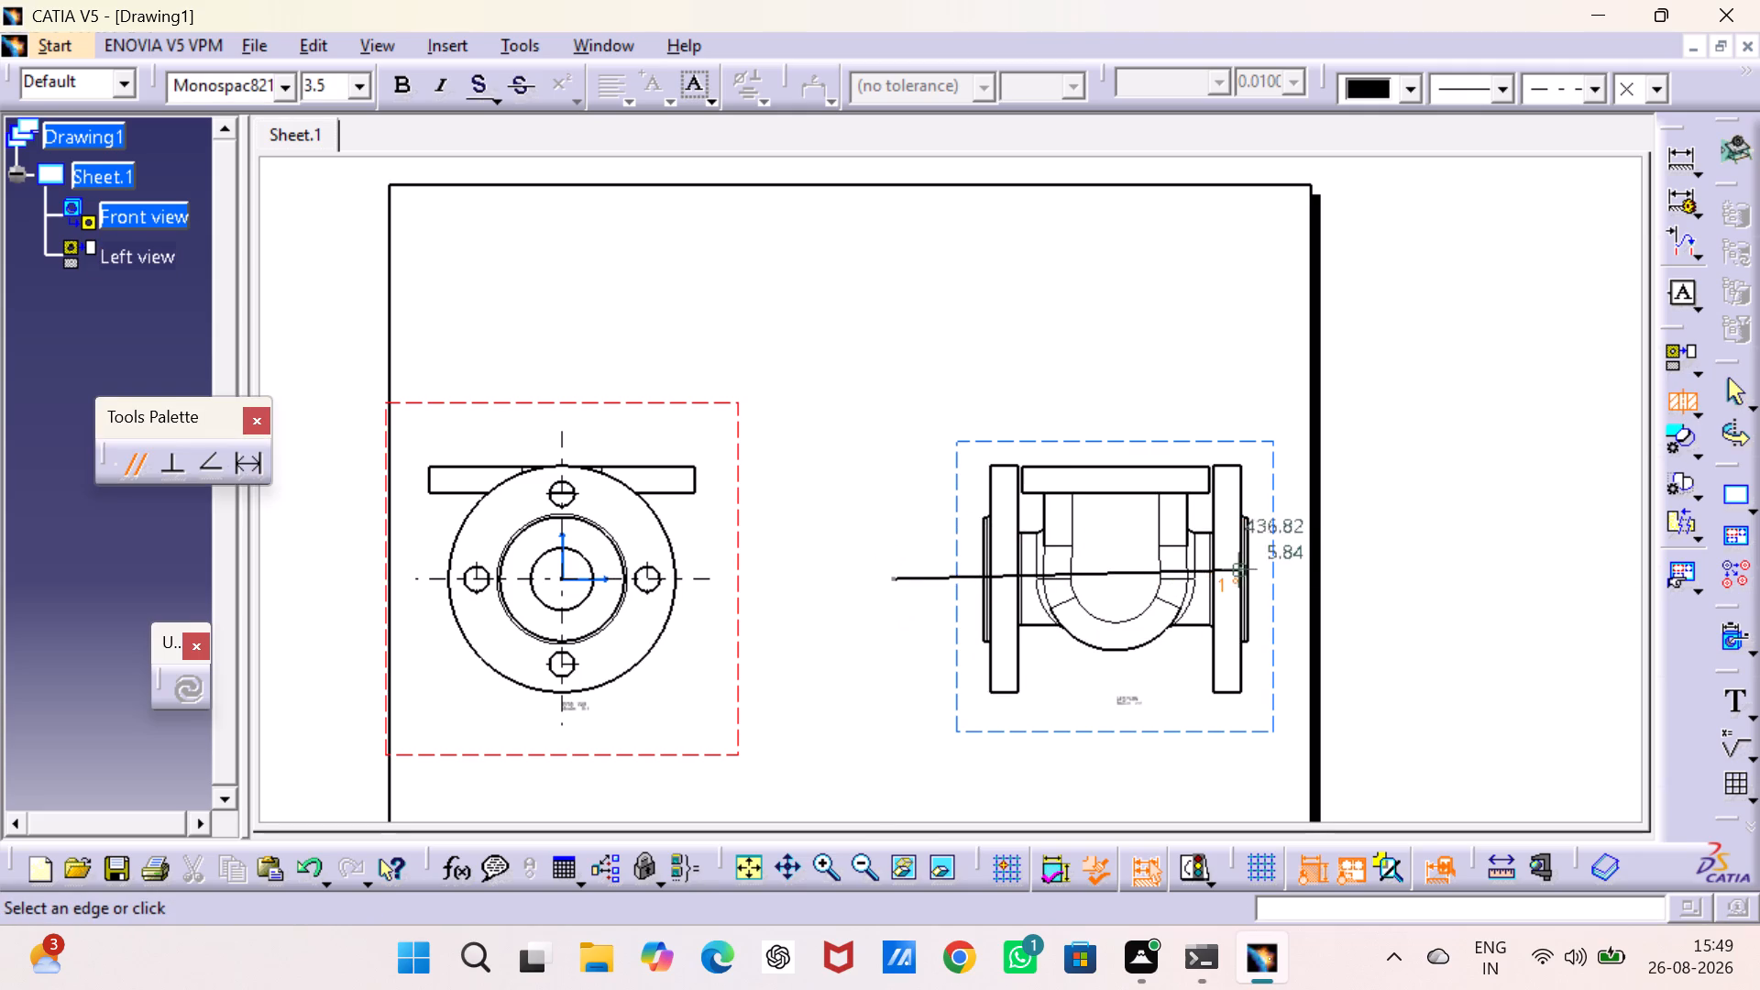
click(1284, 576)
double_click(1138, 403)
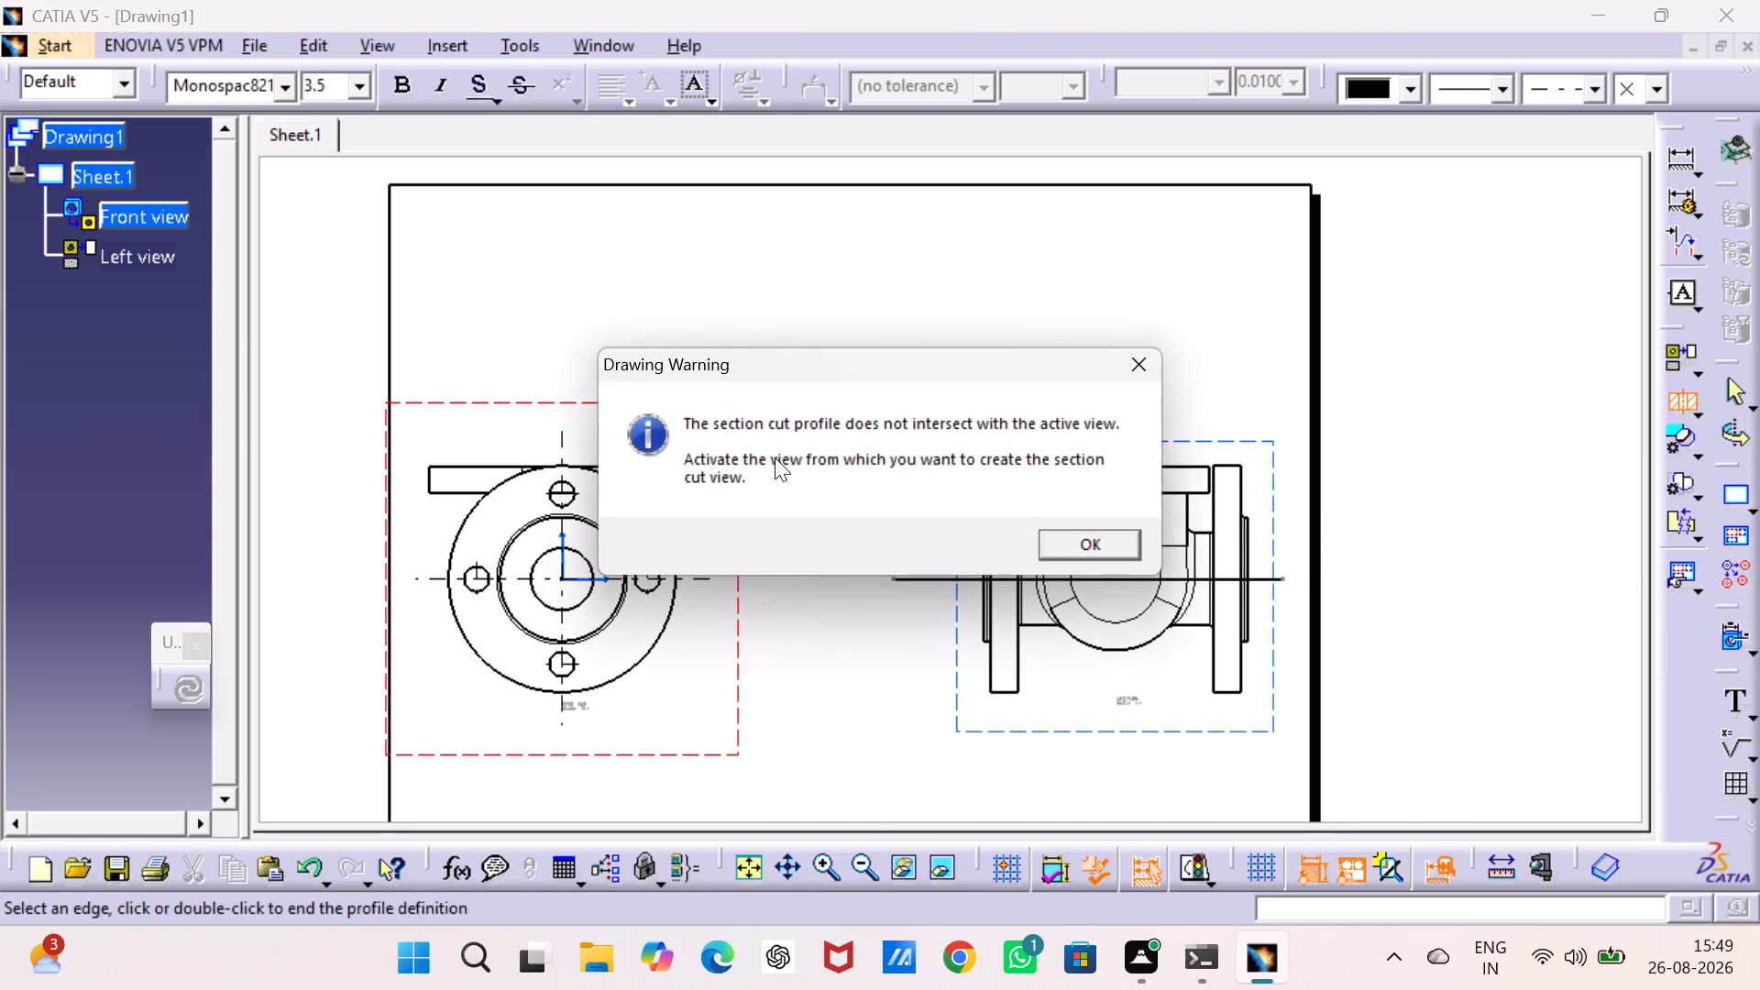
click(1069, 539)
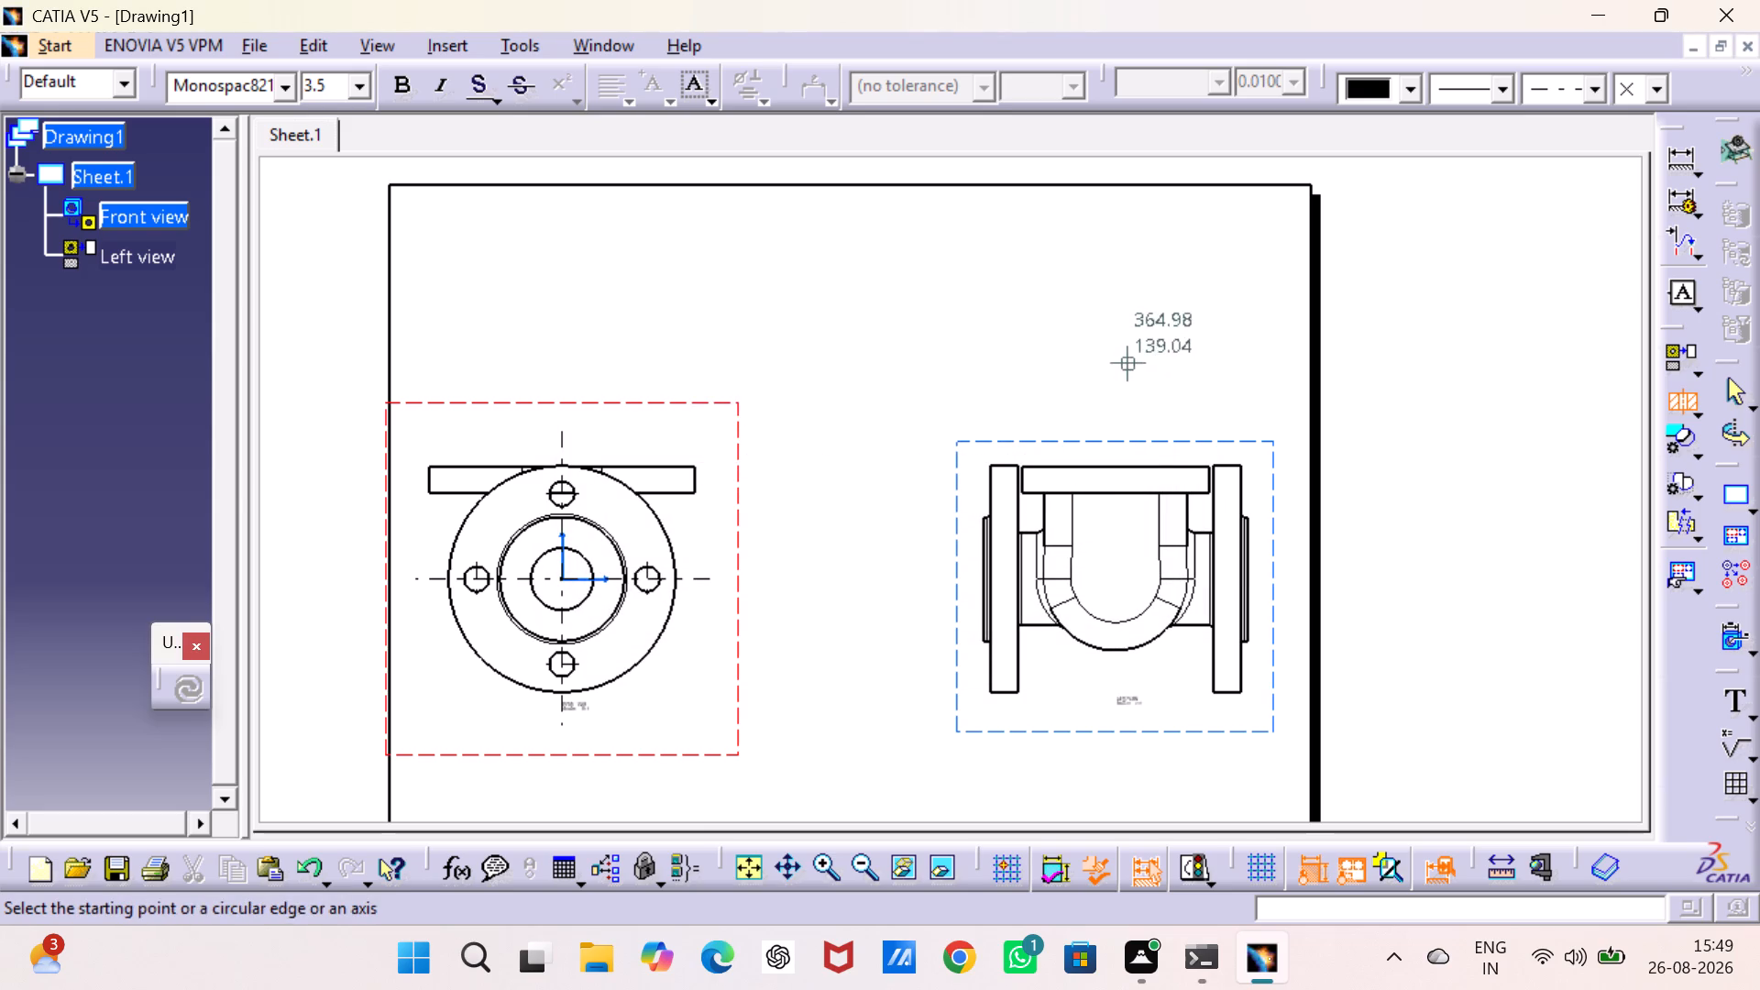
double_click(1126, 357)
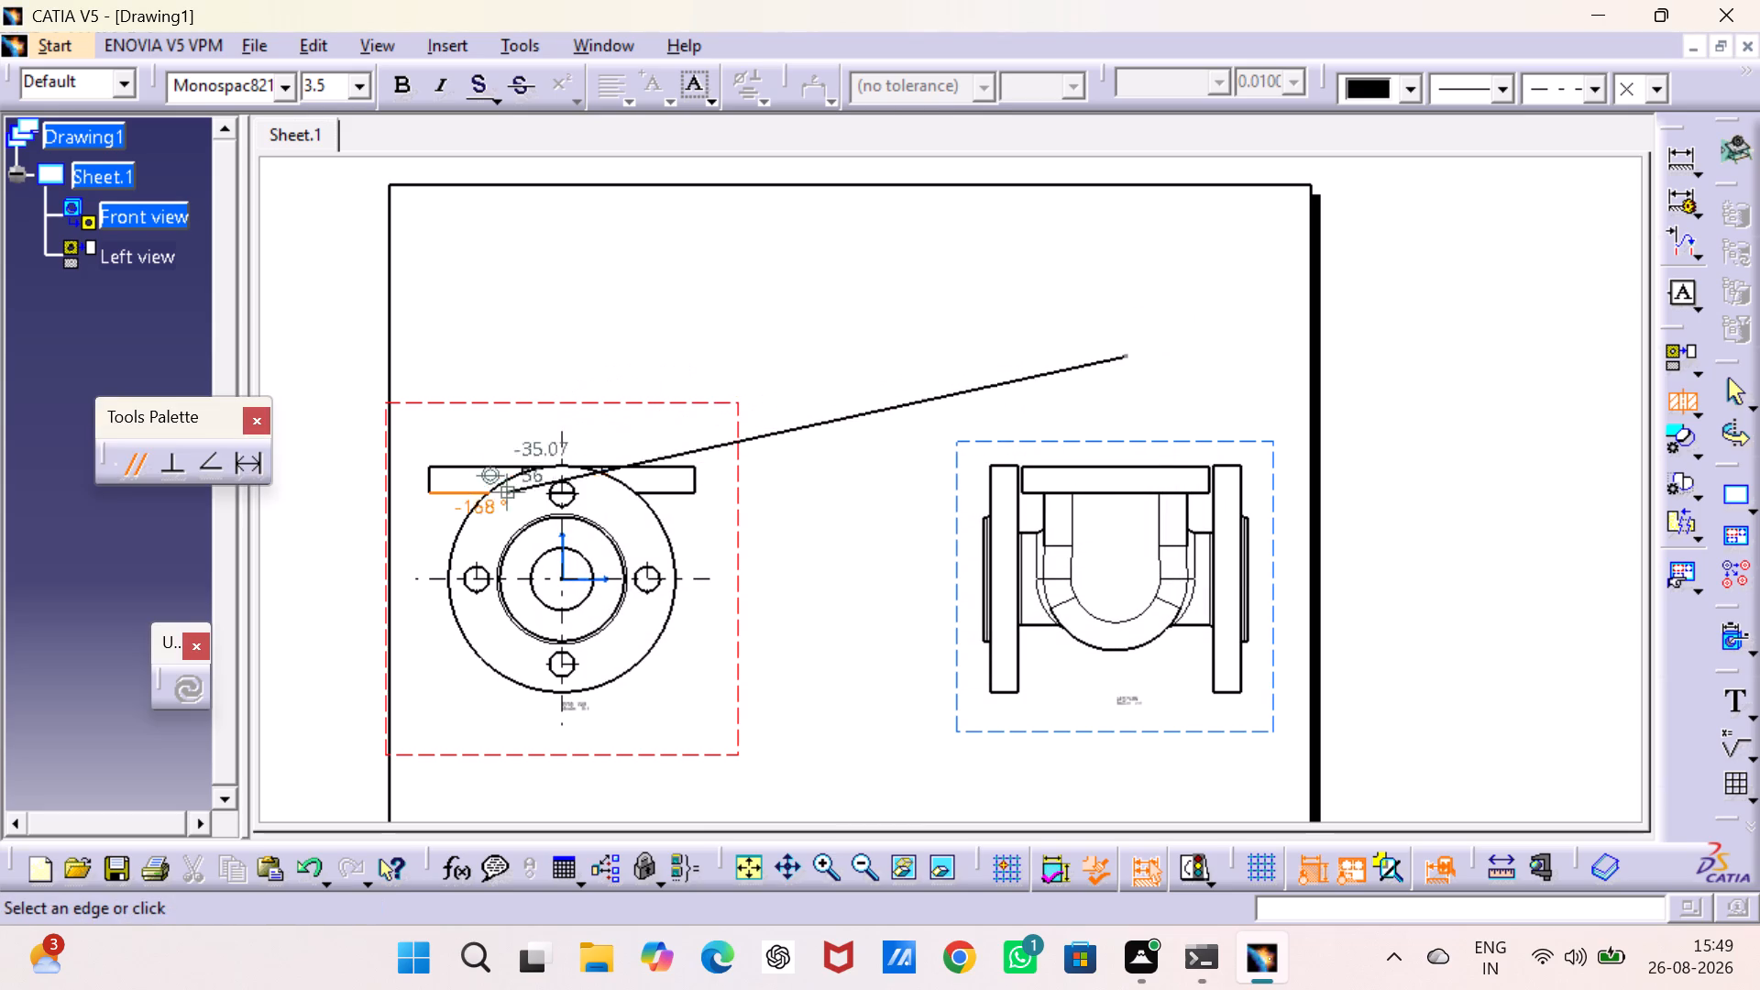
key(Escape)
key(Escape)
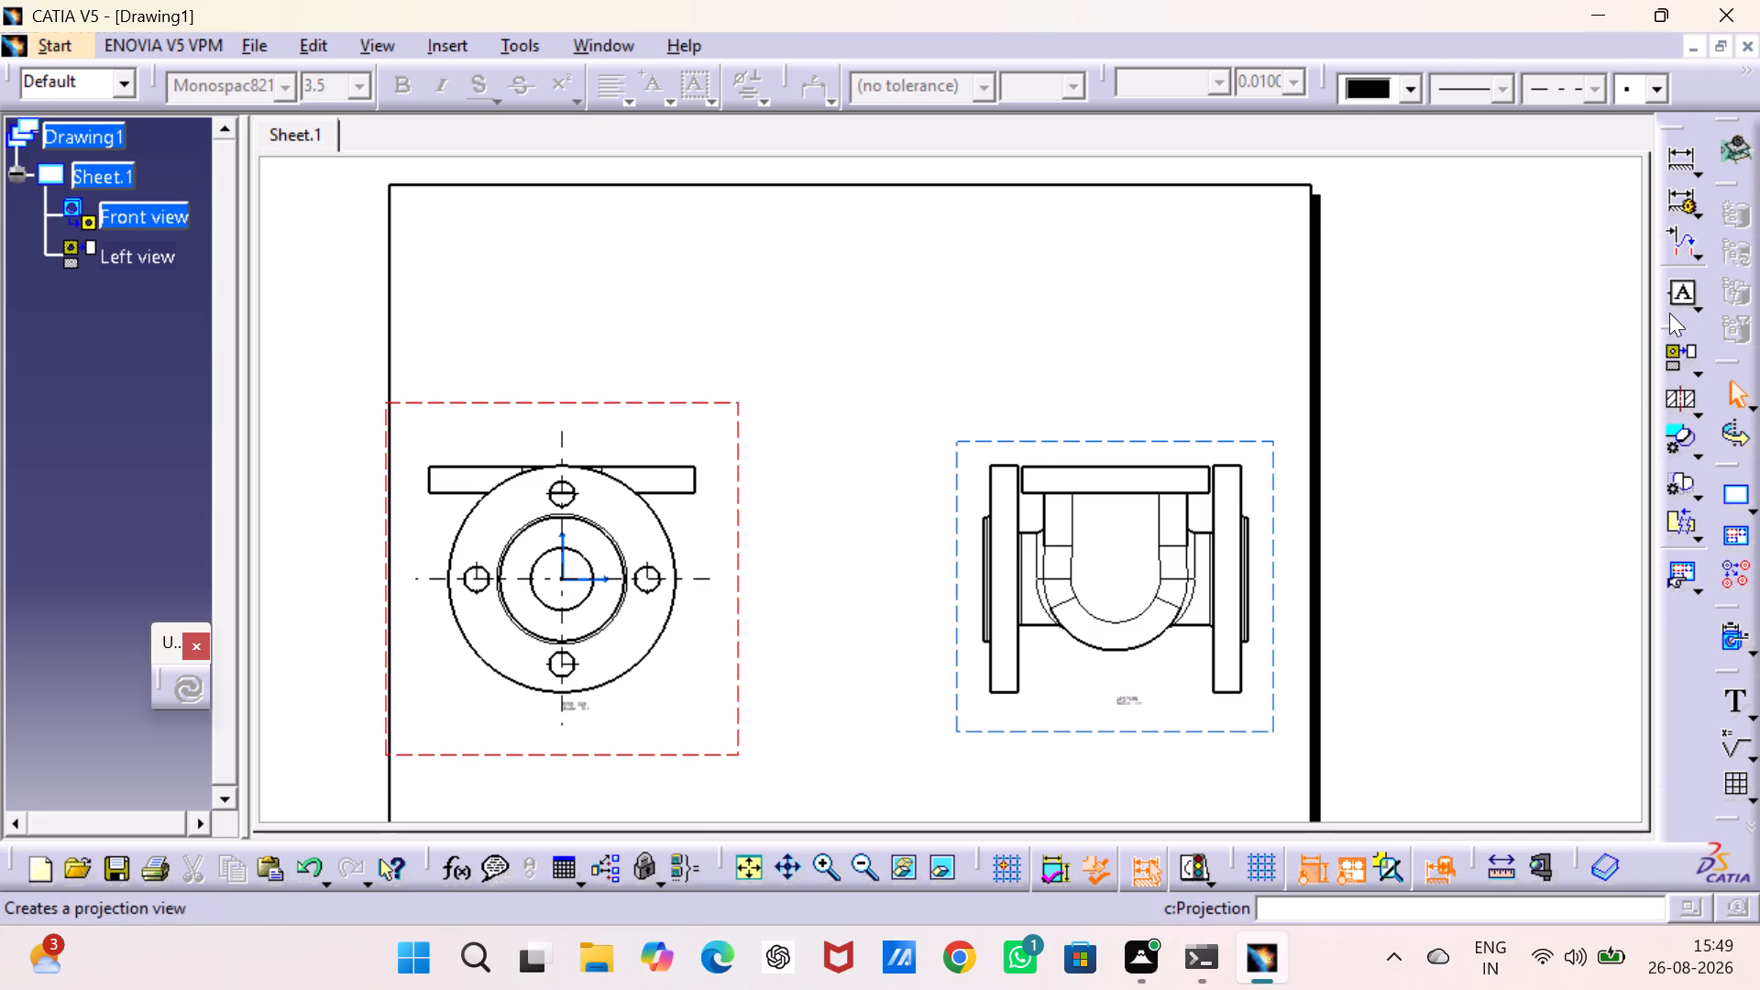
Create an offset section view with a vertical cutting line through the front view's center, placing it between the front and left views.
double_click(1675, 392)
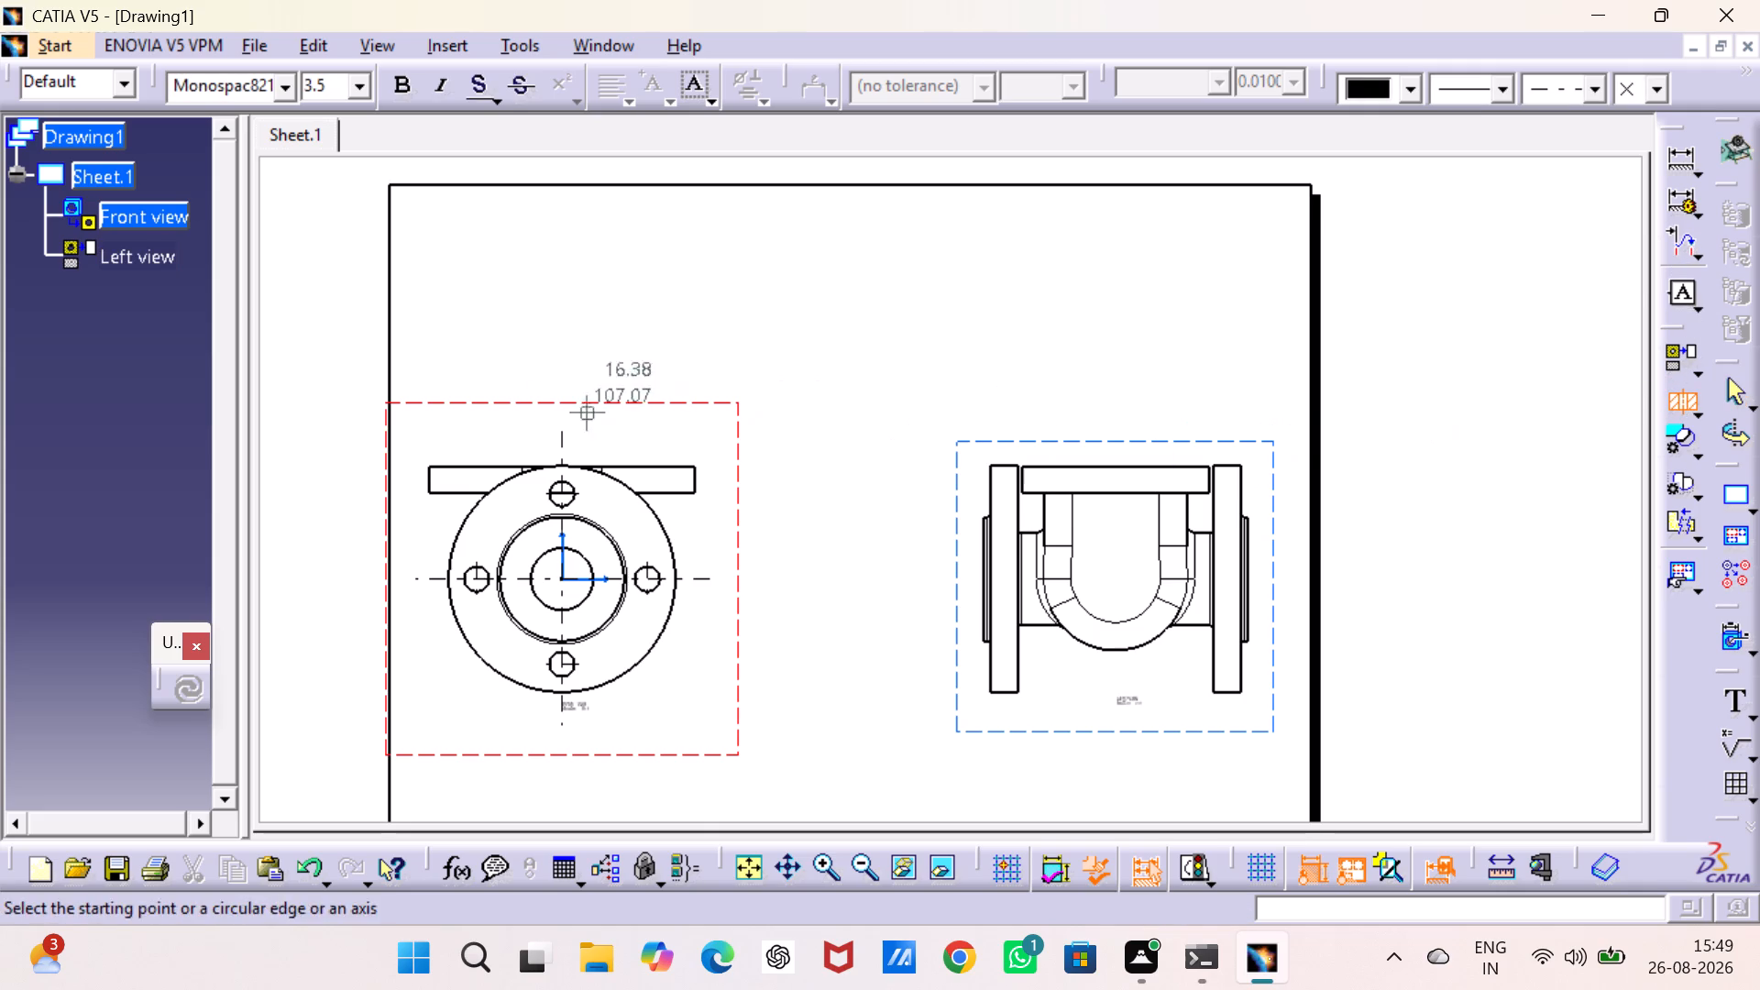
click(558, 368)
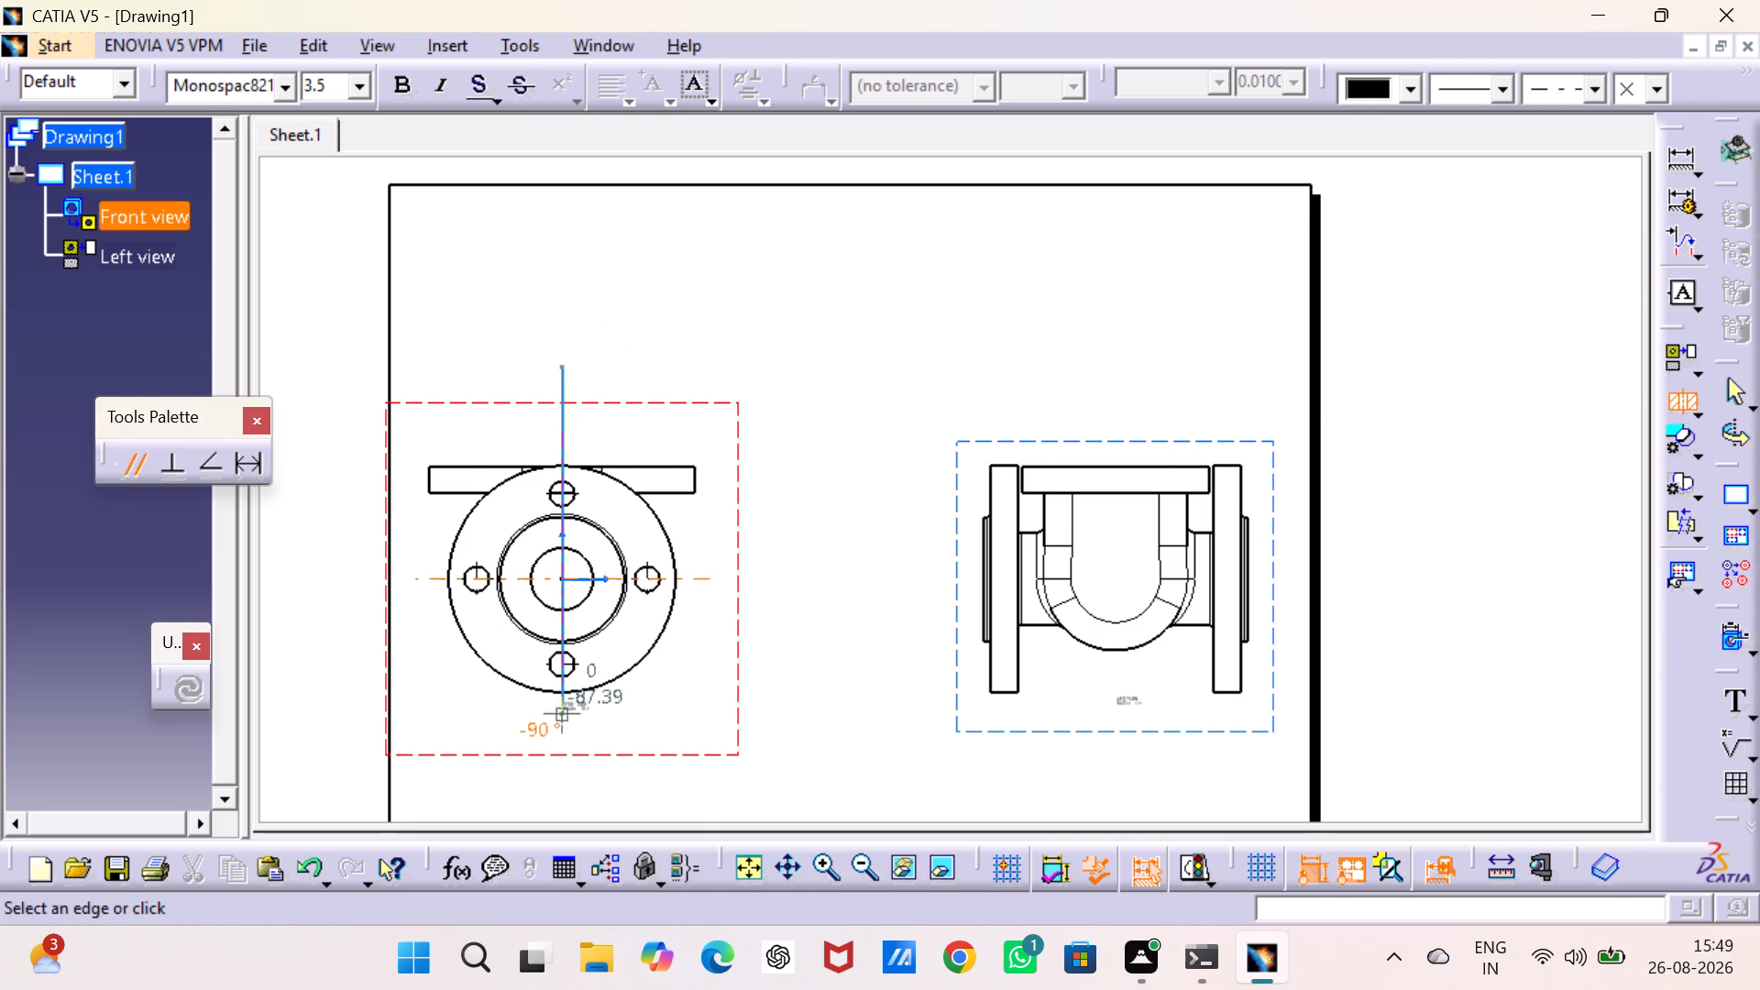
click(565, 803)
double_click(838, 633)
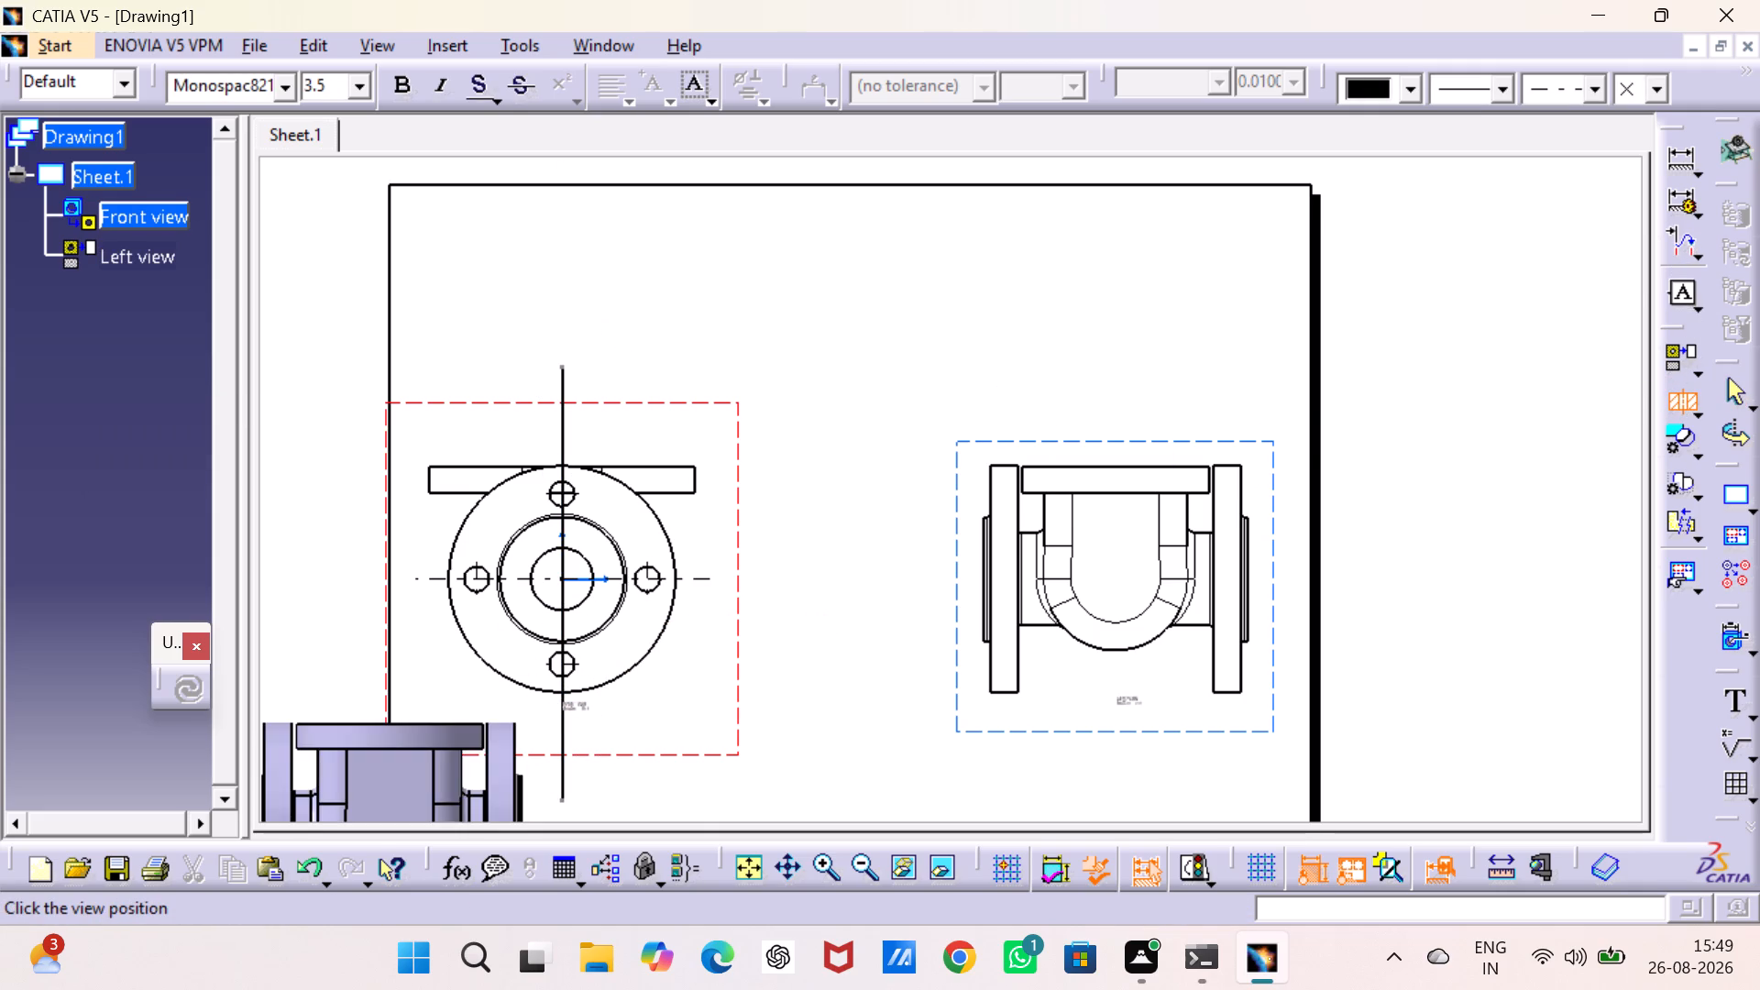
click(889, 568)
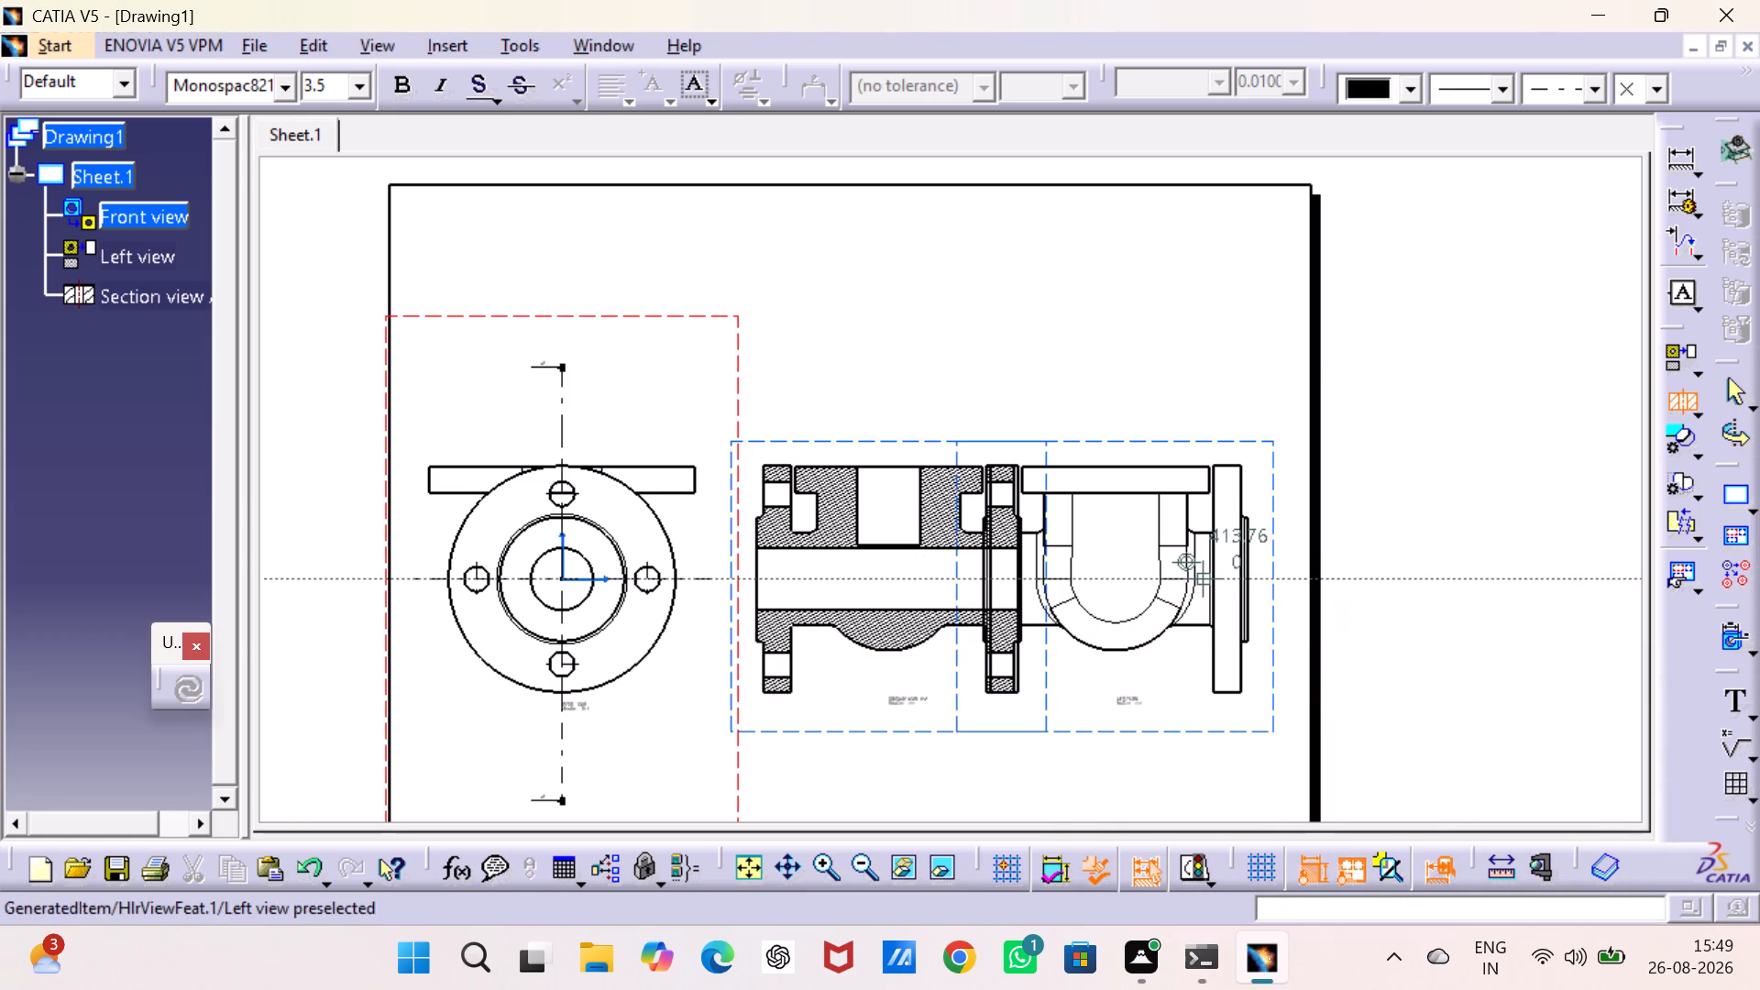
key(Escape)
key(Escape)
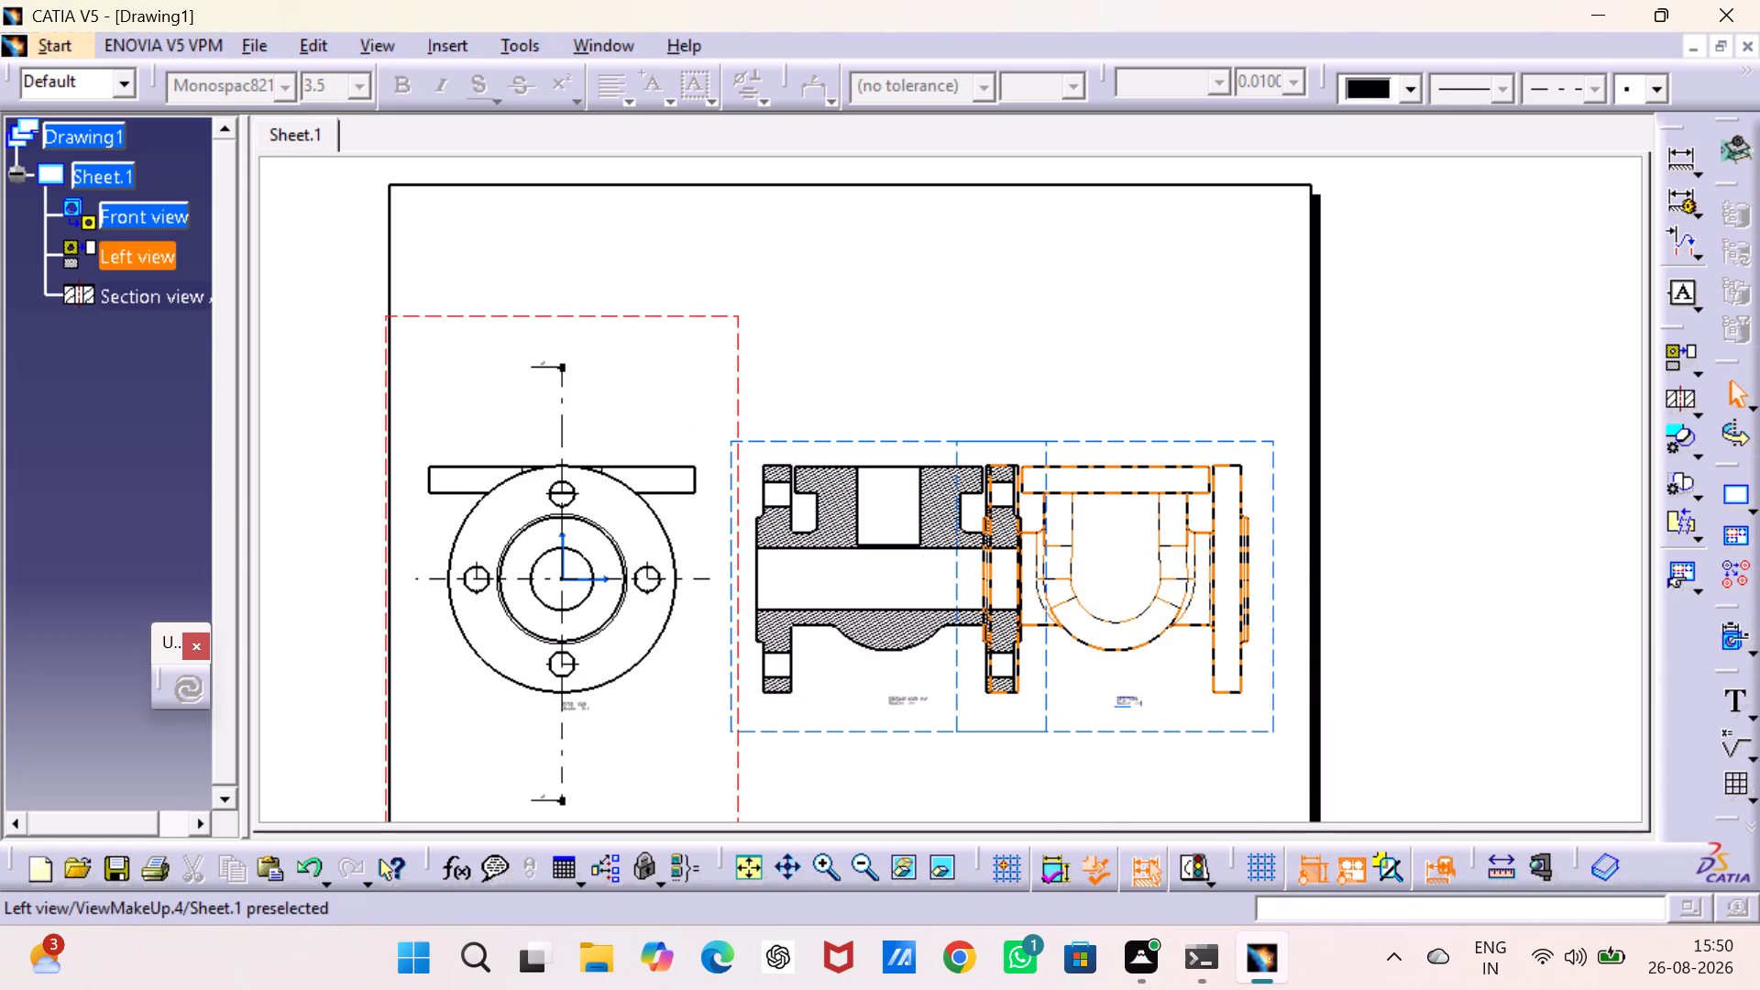
Shift the front view and its aligned views slightly toward the left edge of the sheet.
middle_drag(1201, 392, 1192, 273)
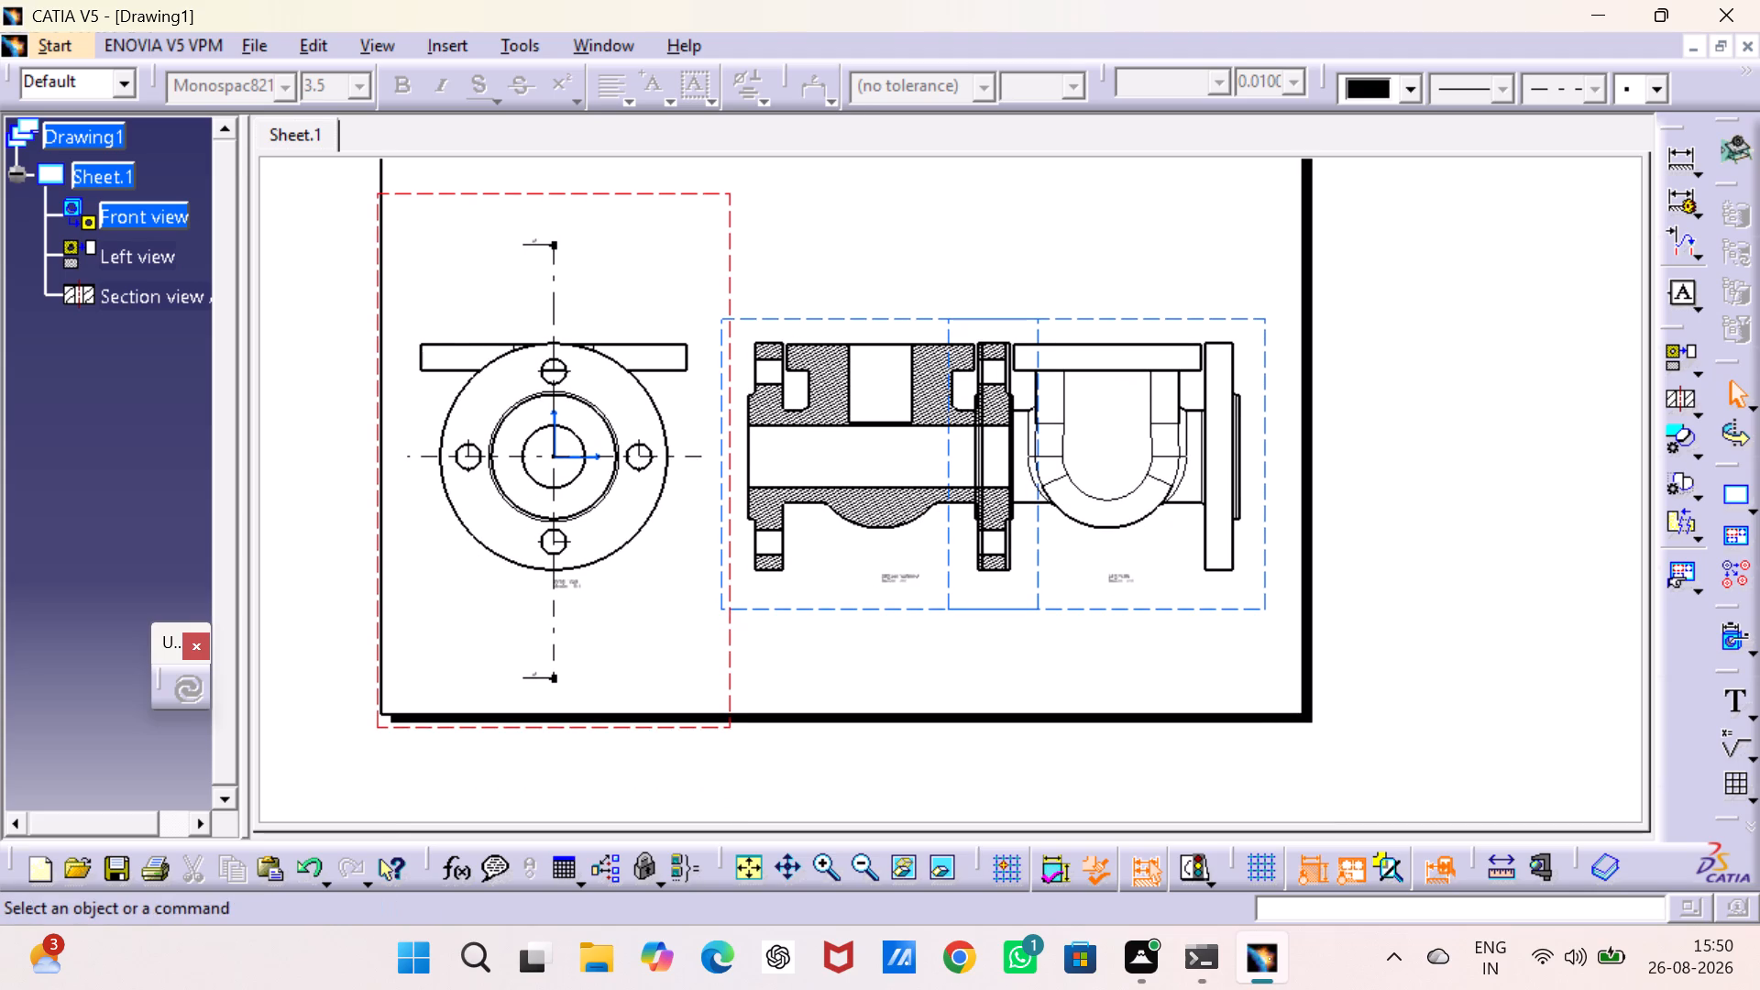
drag(372, 366, 335, 379)
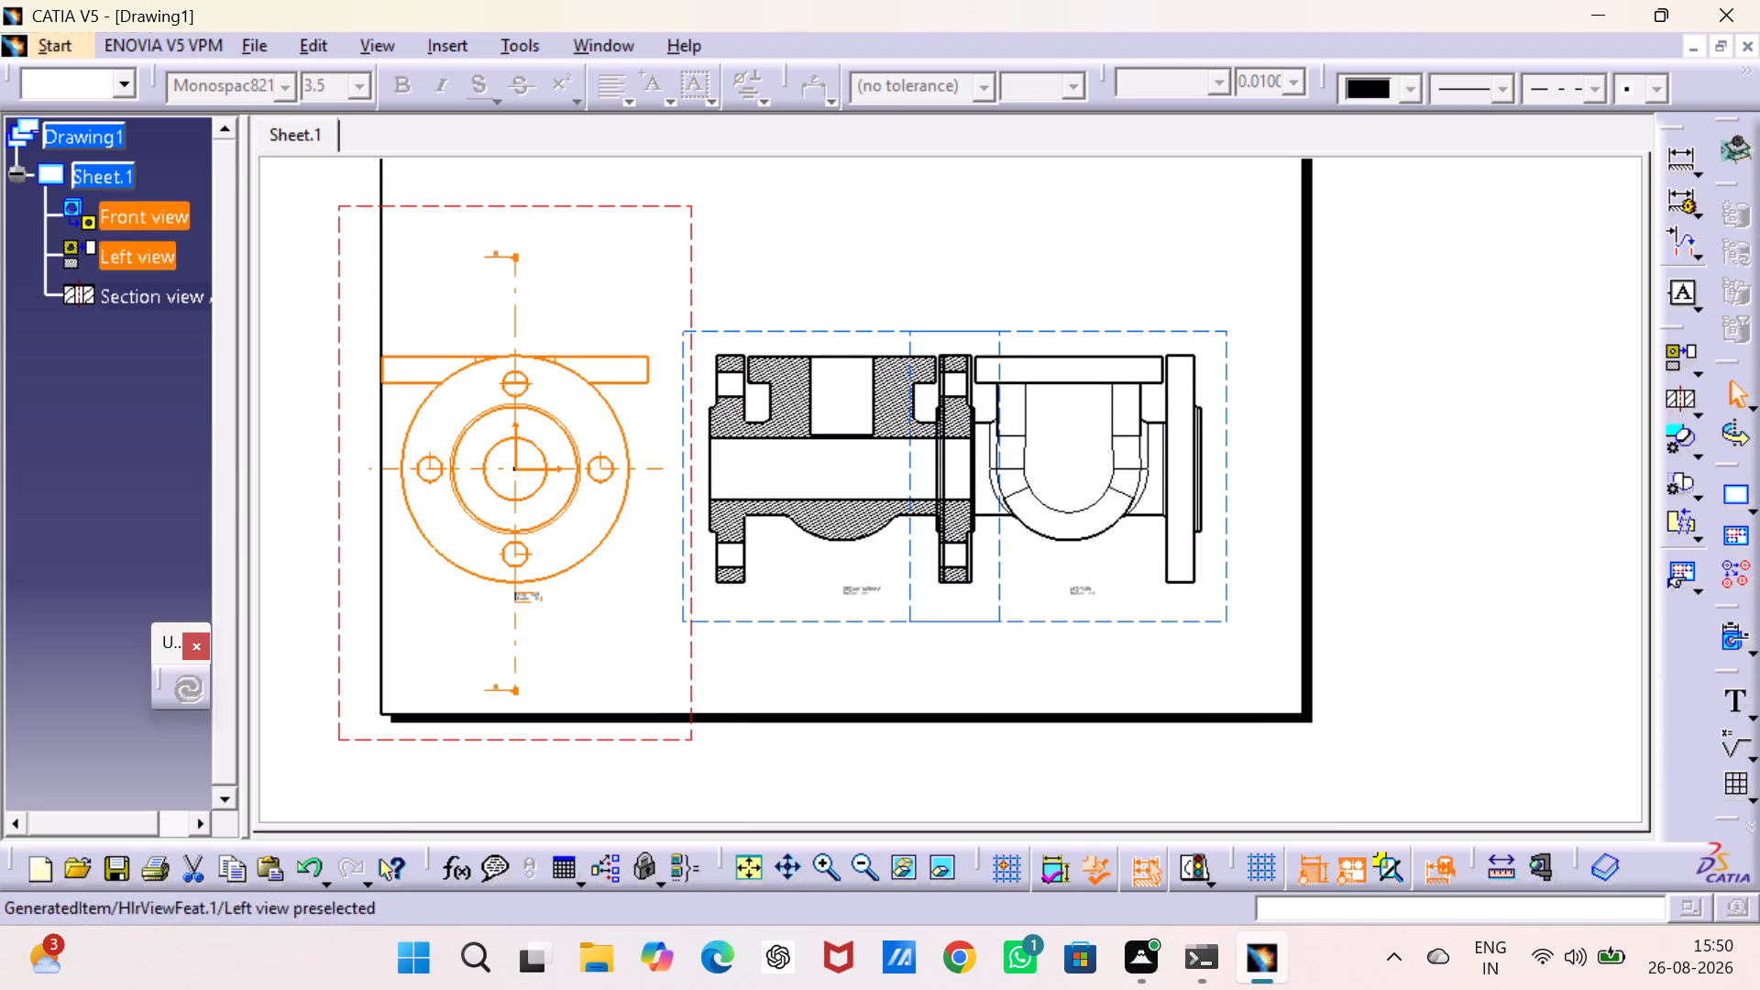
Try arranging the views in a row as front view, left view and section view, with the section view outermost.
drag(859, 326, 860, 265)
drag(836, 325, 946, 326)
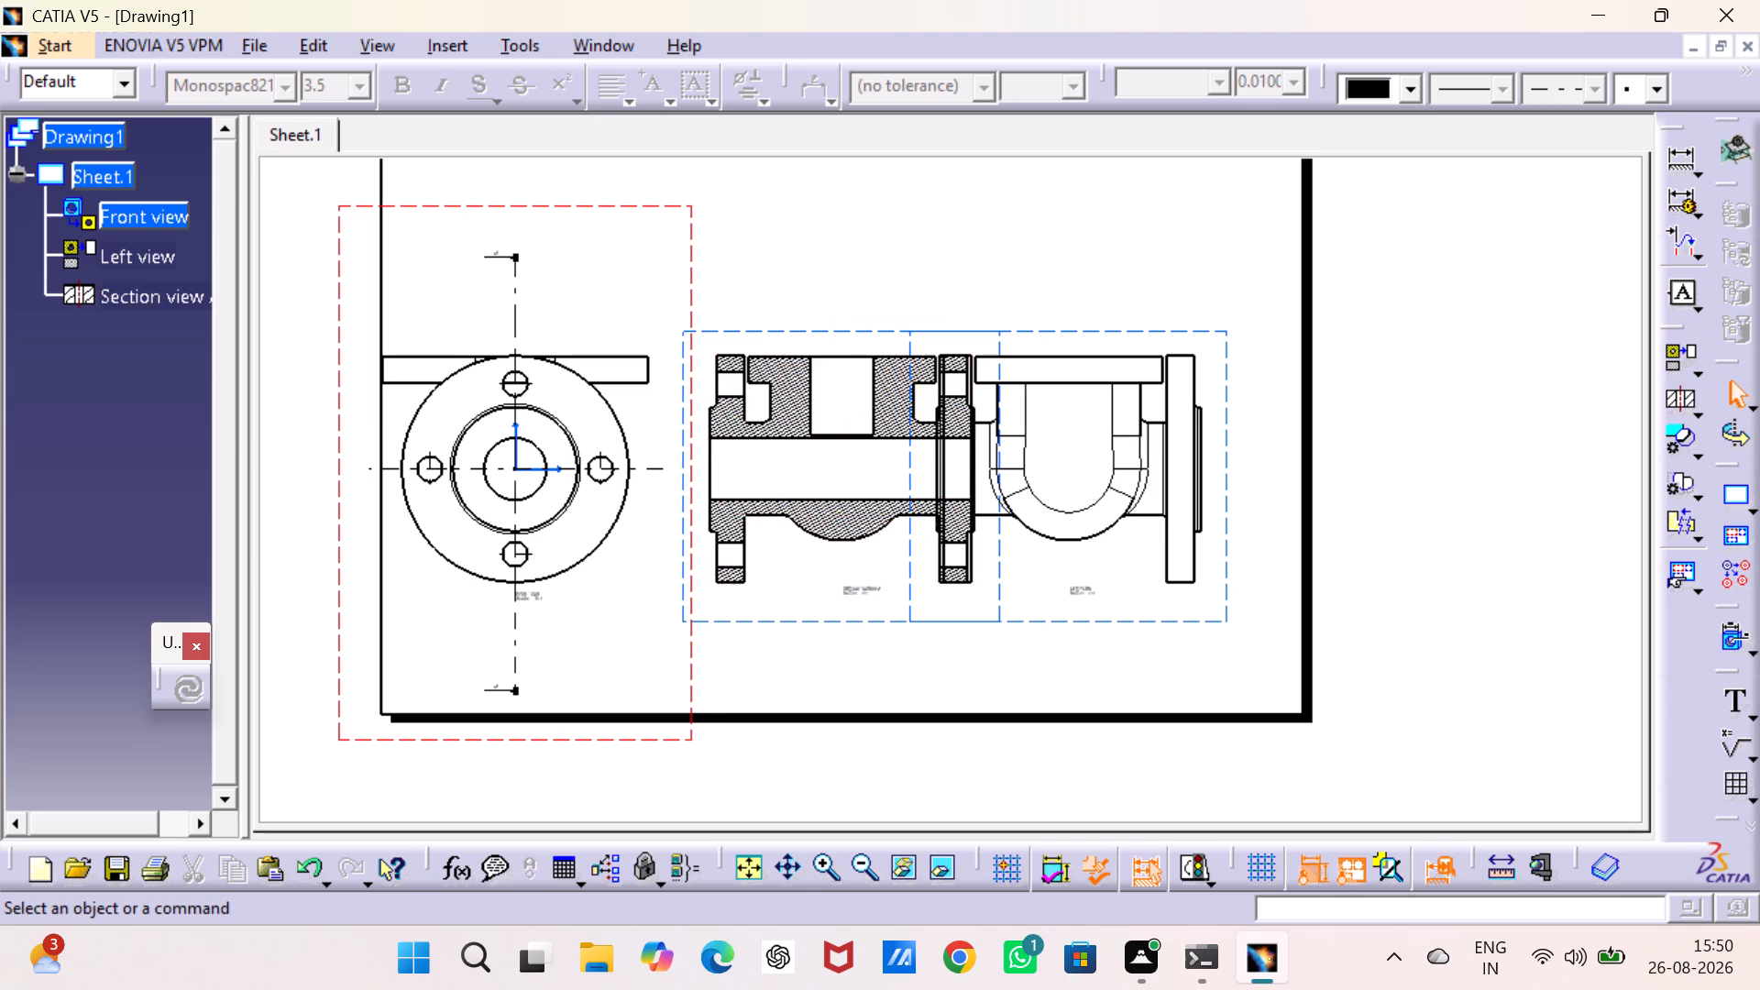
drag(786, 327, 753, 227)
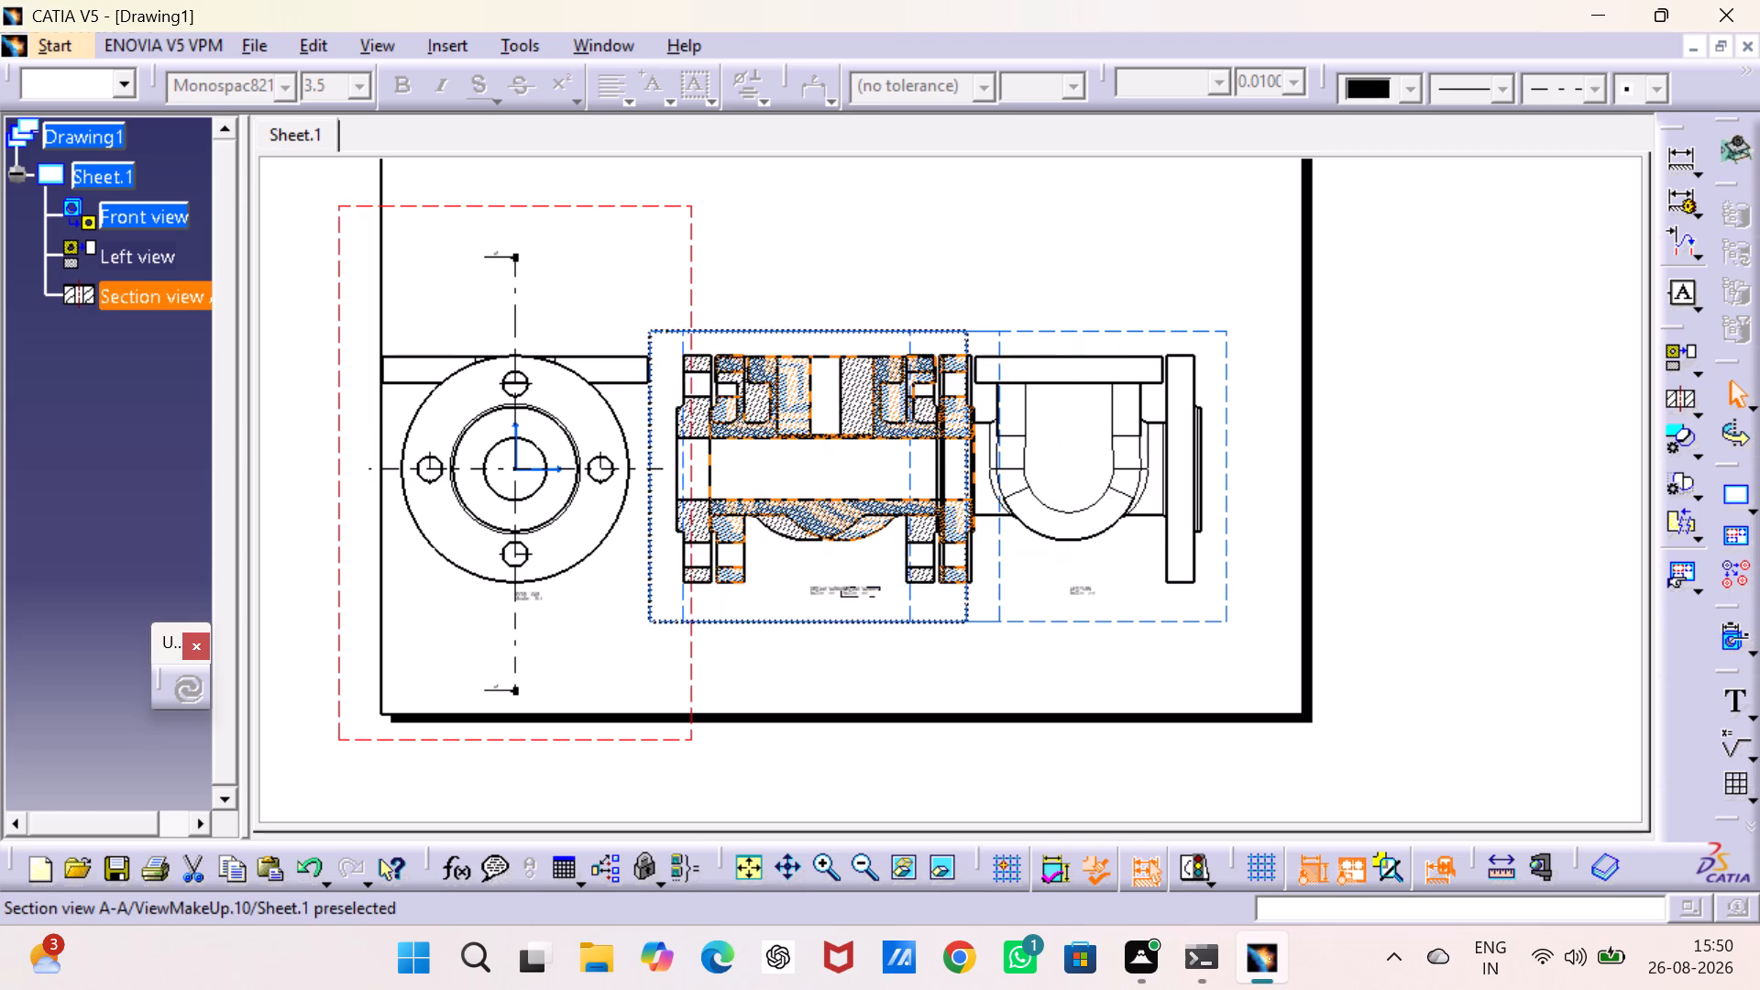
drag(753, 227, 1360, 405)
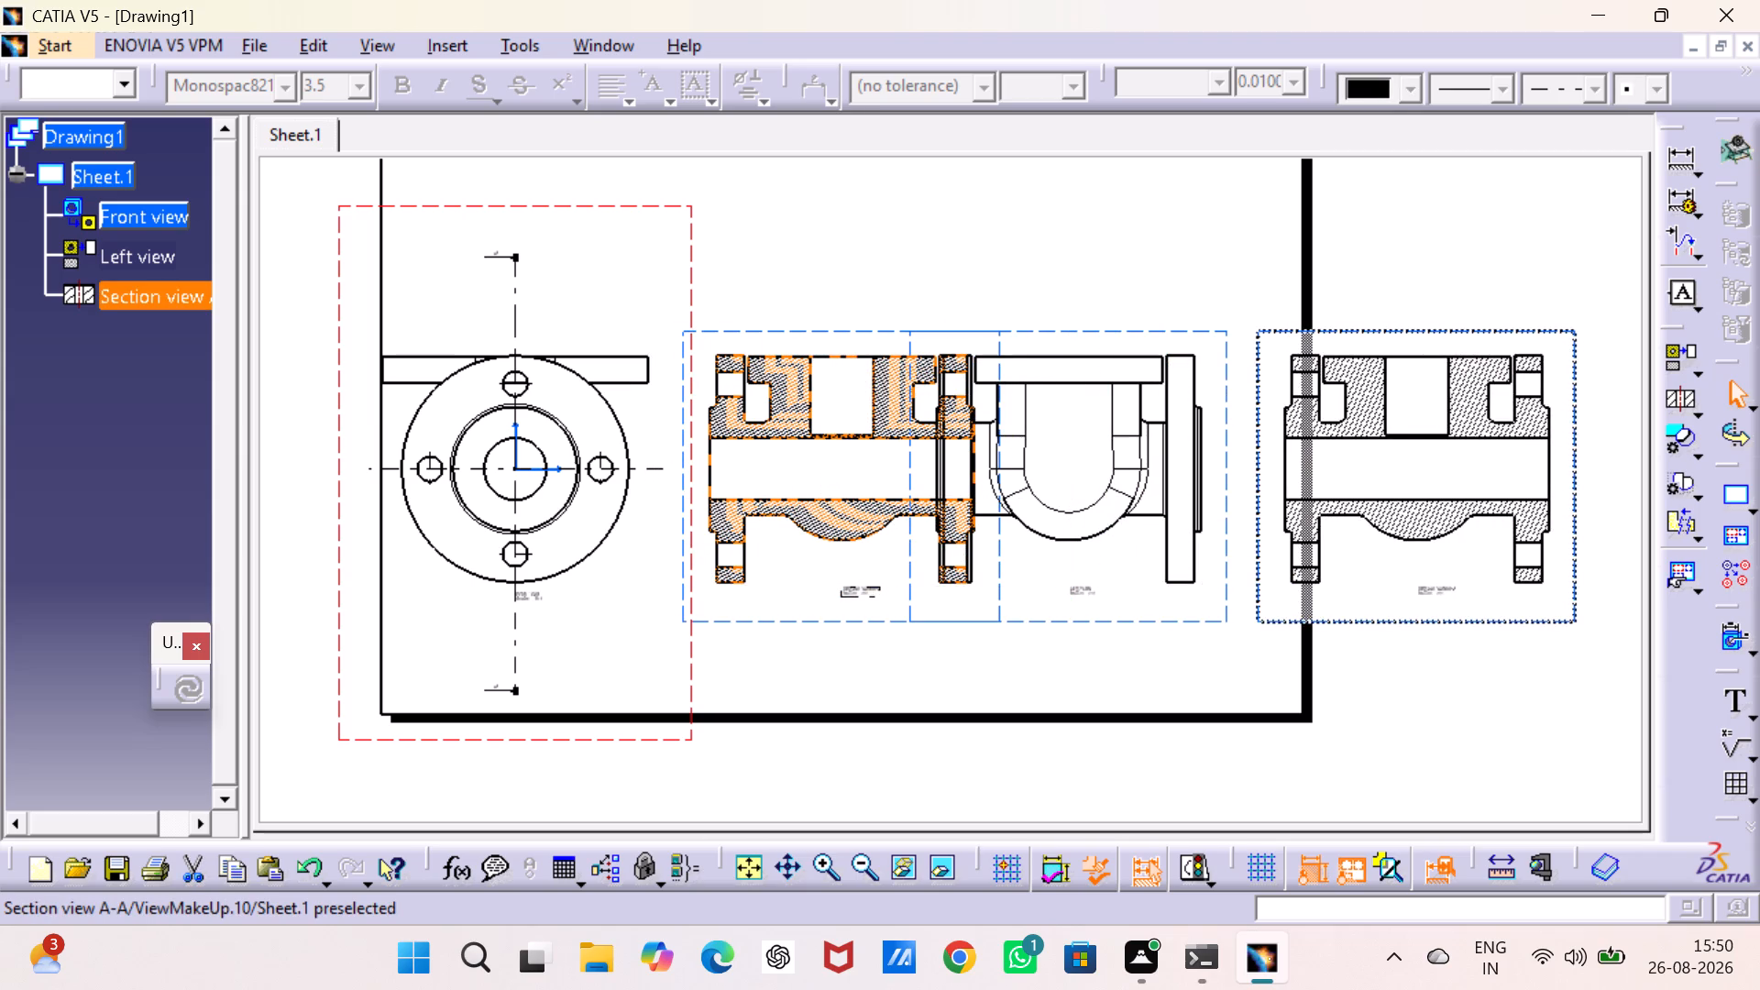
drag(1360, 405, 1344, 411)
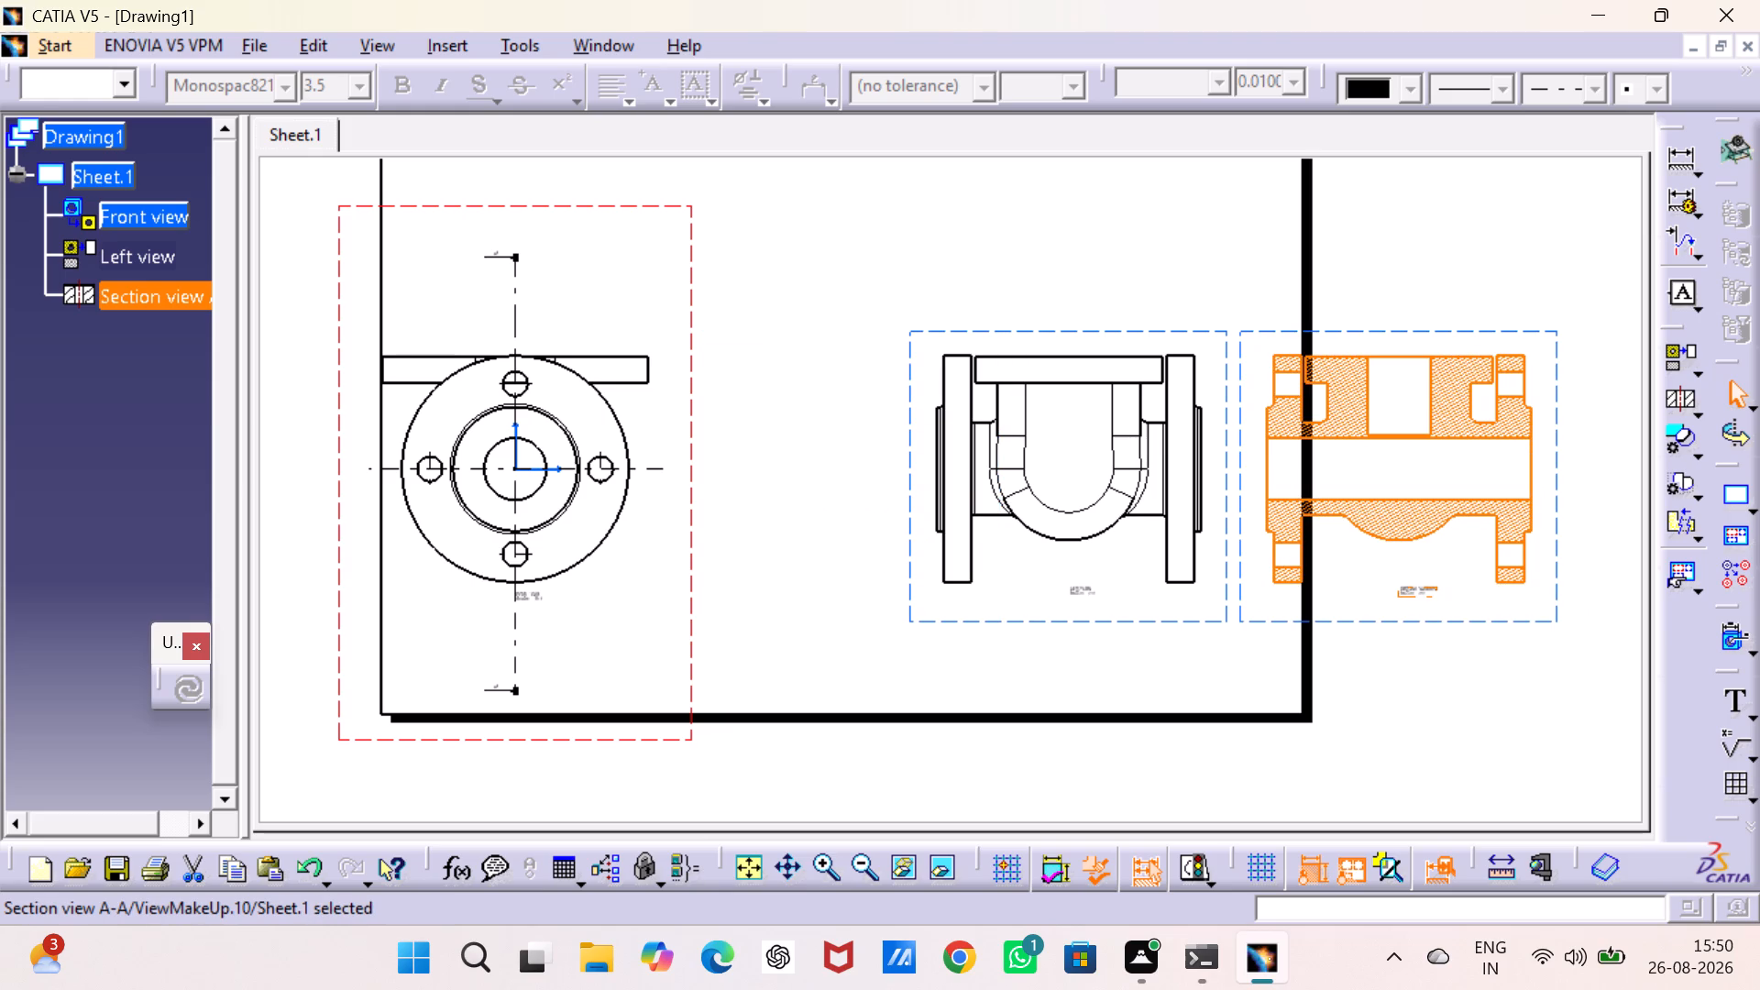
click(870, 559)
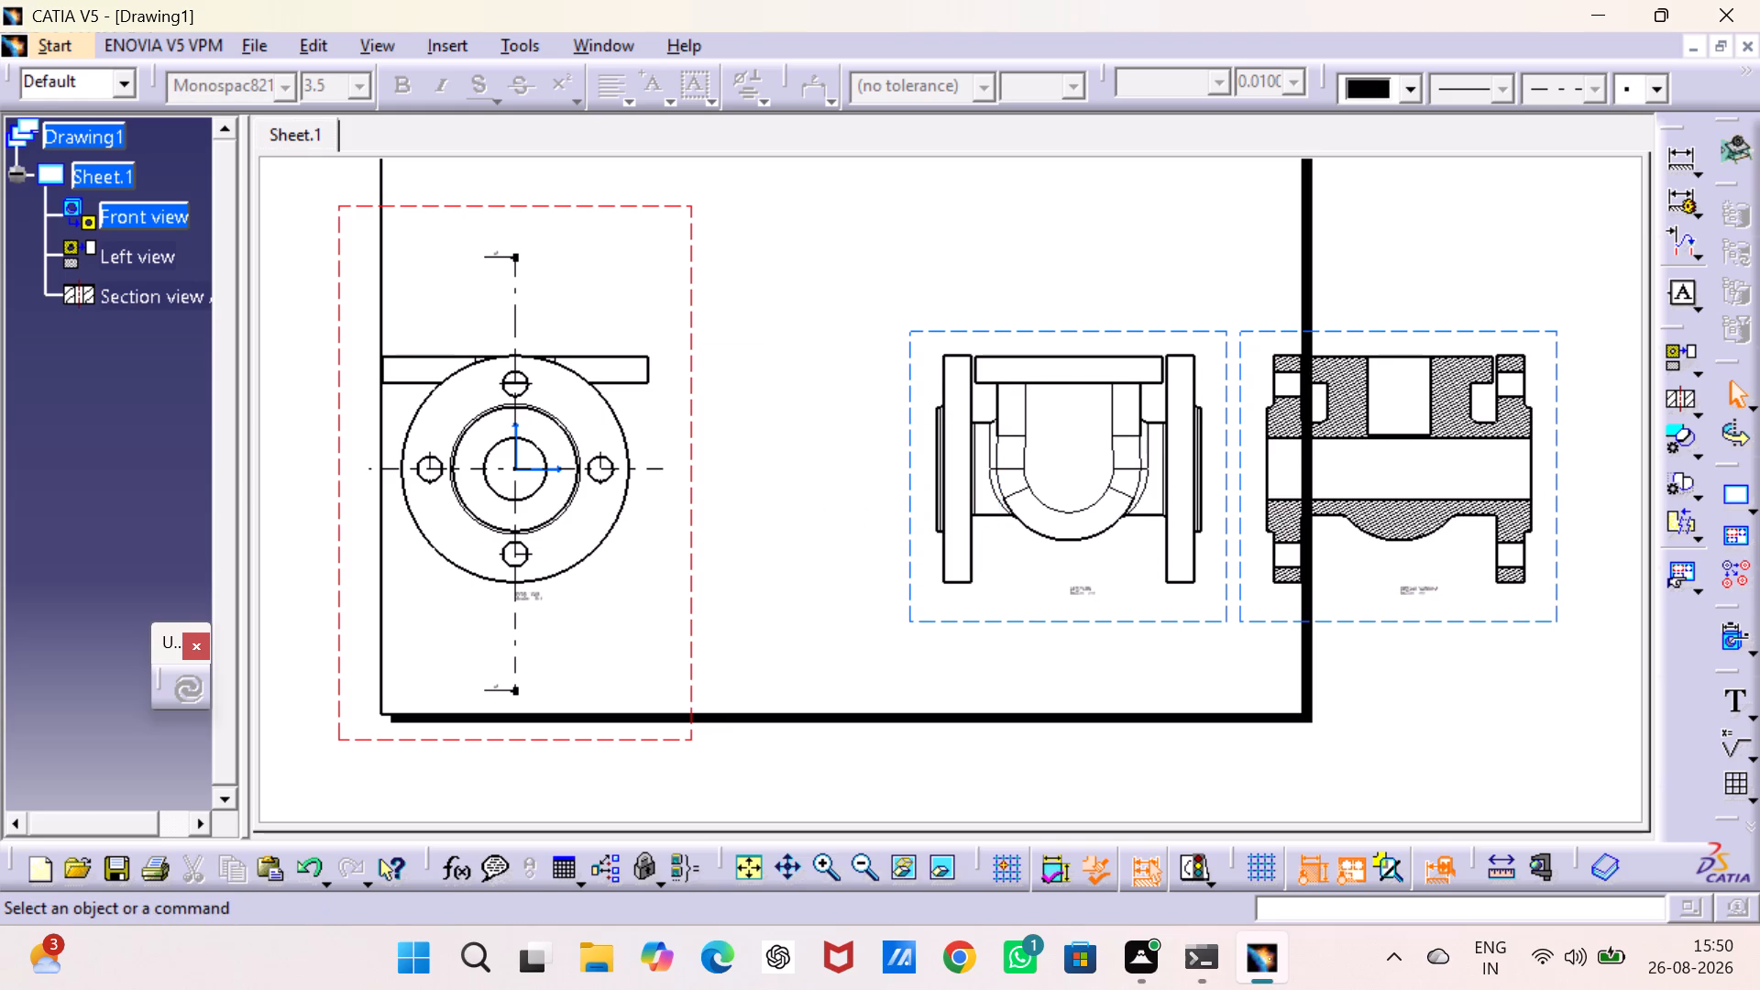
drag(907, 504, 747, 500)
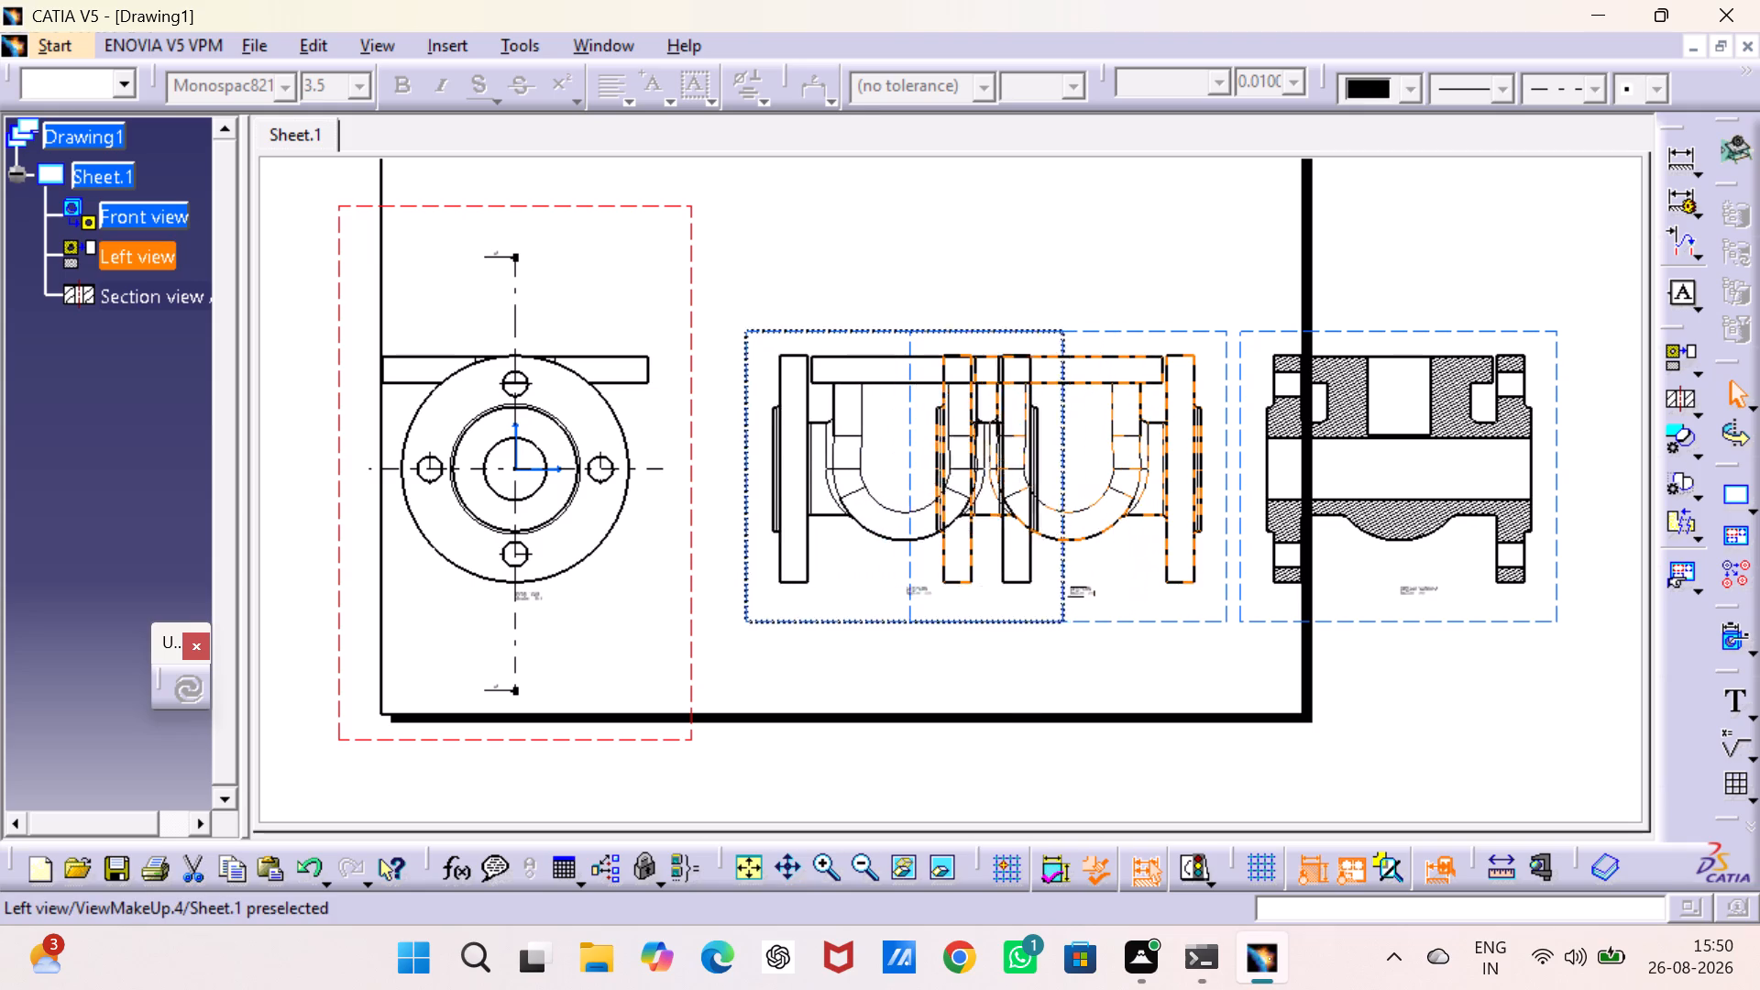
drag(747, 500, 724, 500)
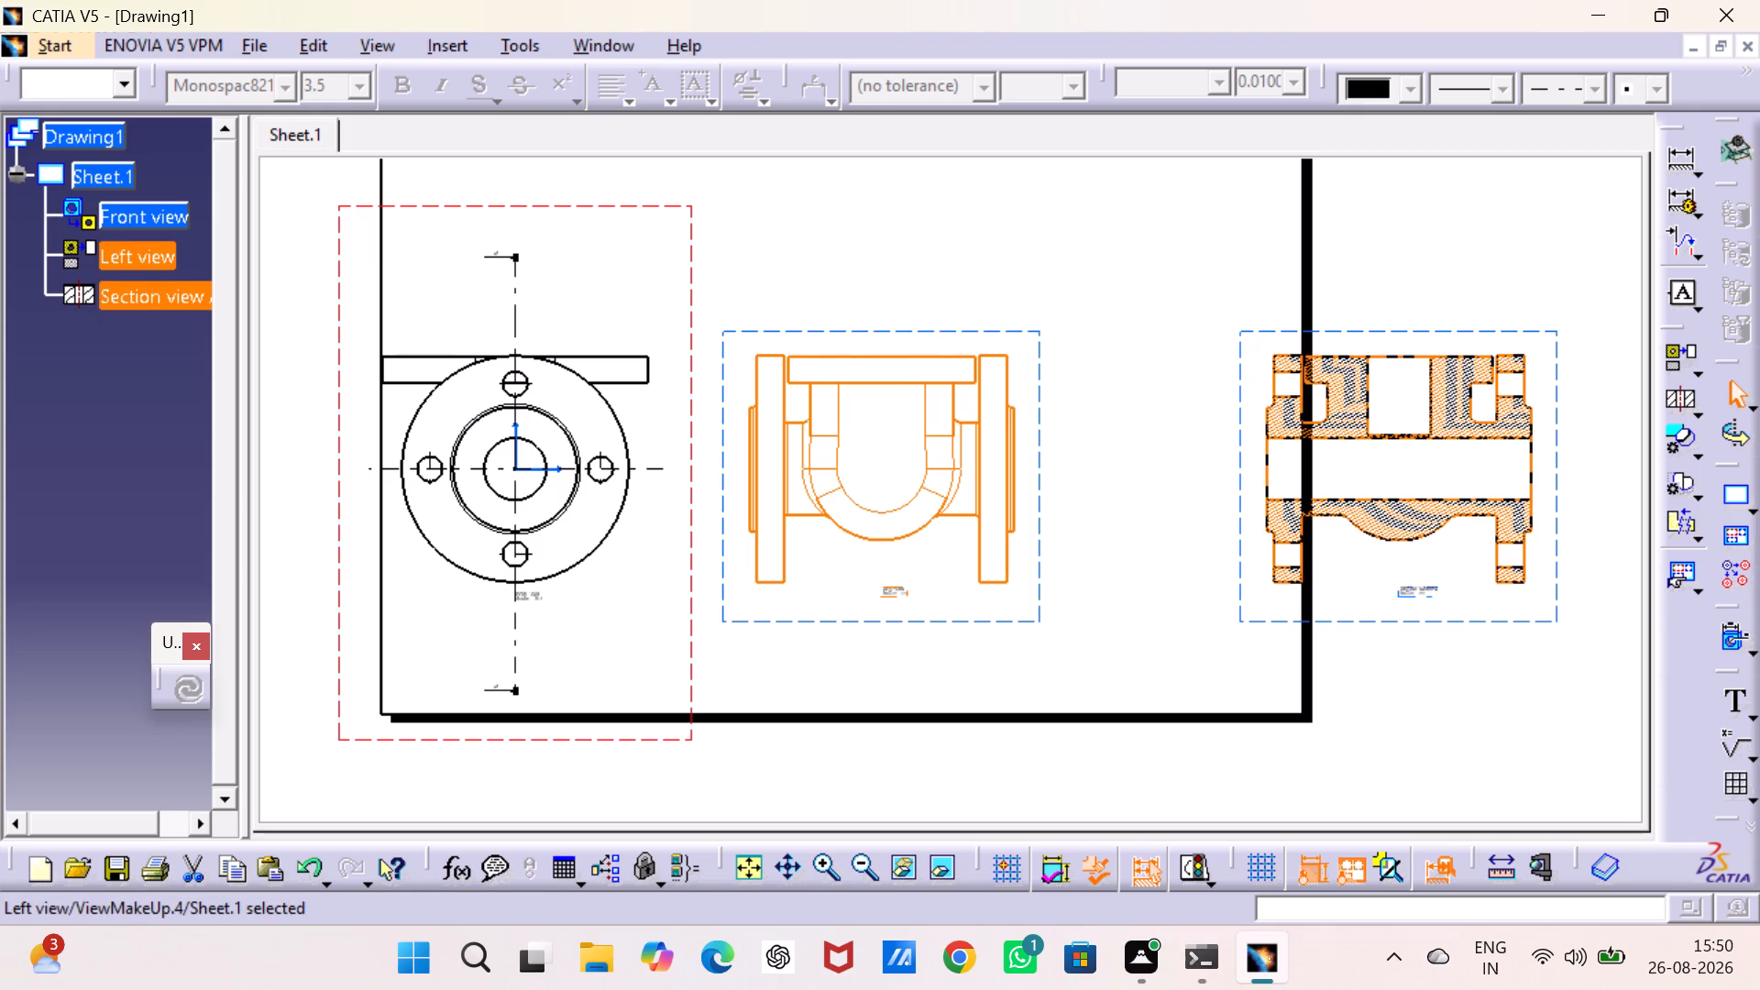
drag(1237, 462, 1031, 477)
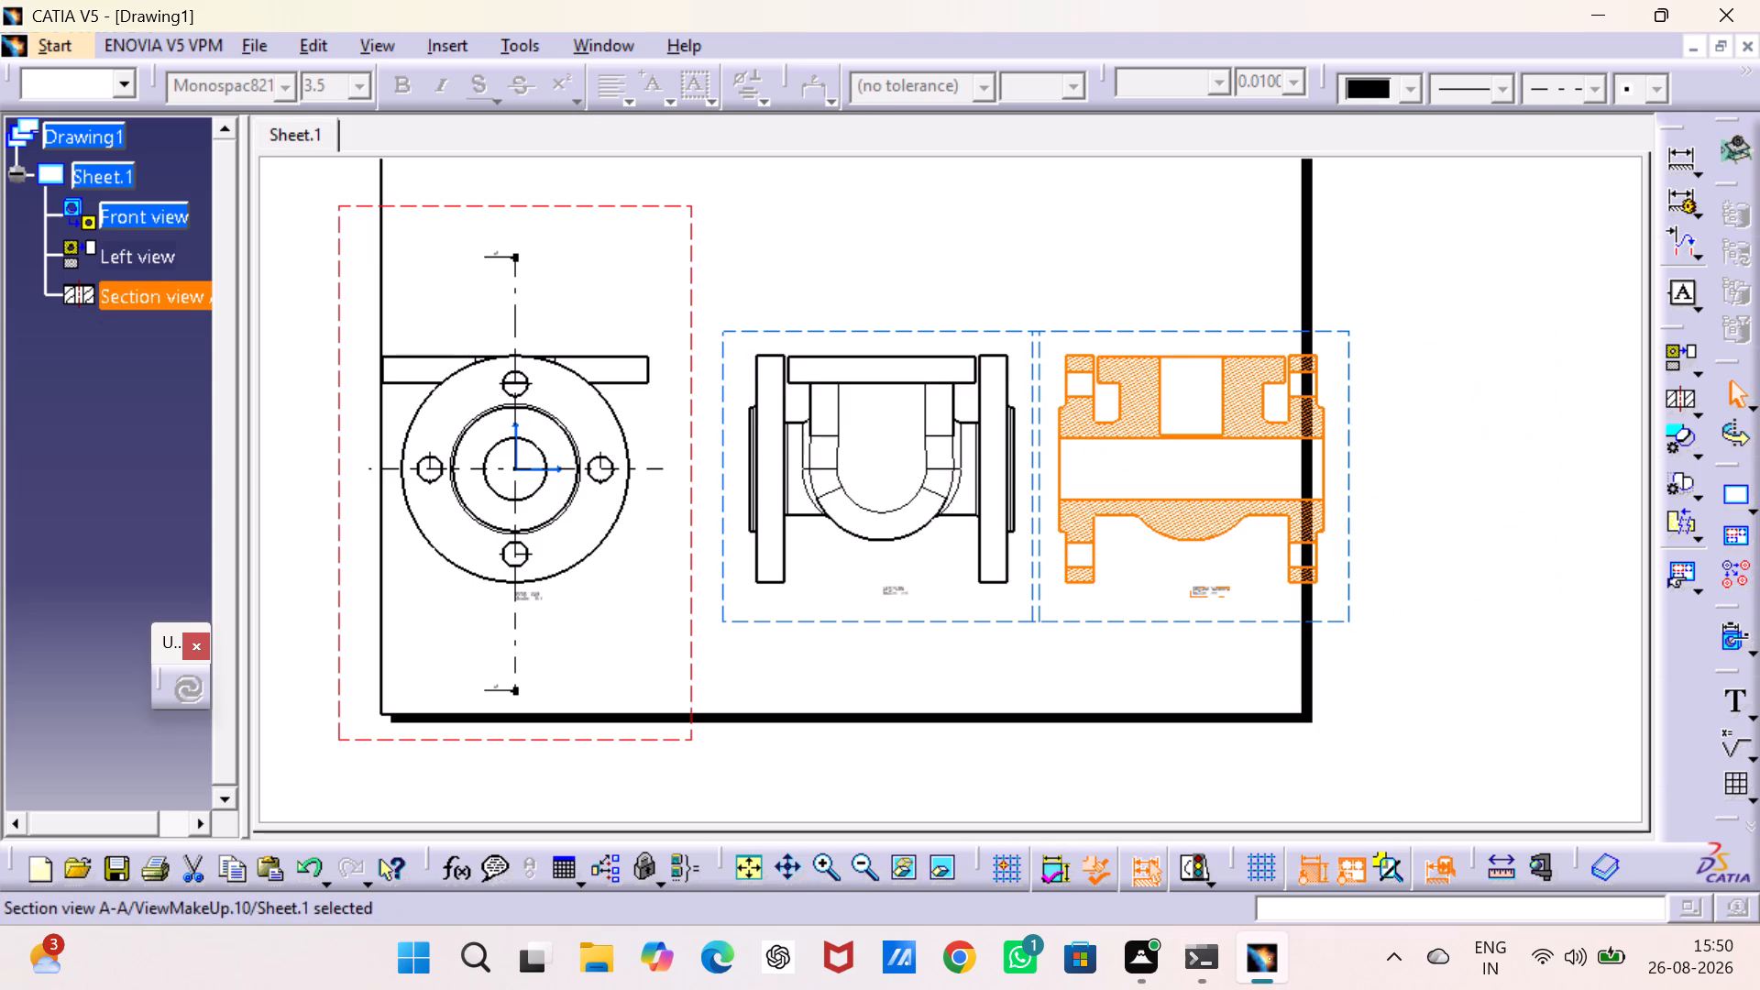
Rearrange the row so section view A-A sits beside the front view, with the left view outermost beyond it.
drag(939, 327, 1531, 369)
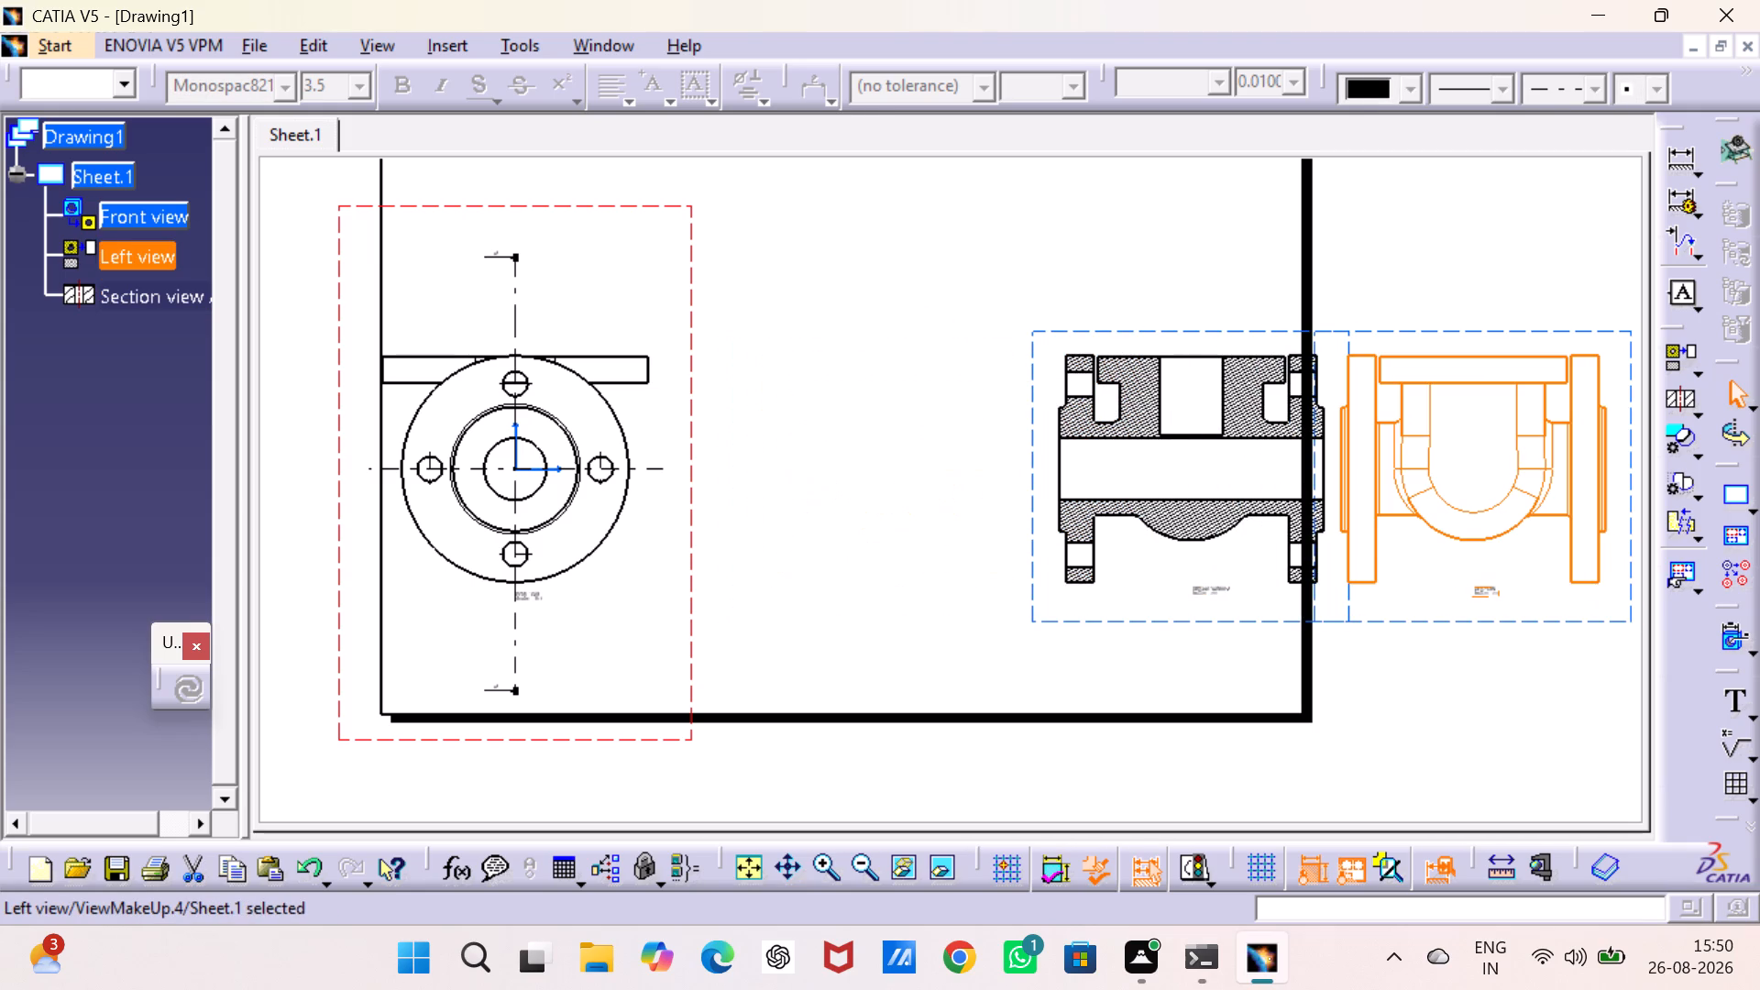
drag(1033, 422, 691, 448)
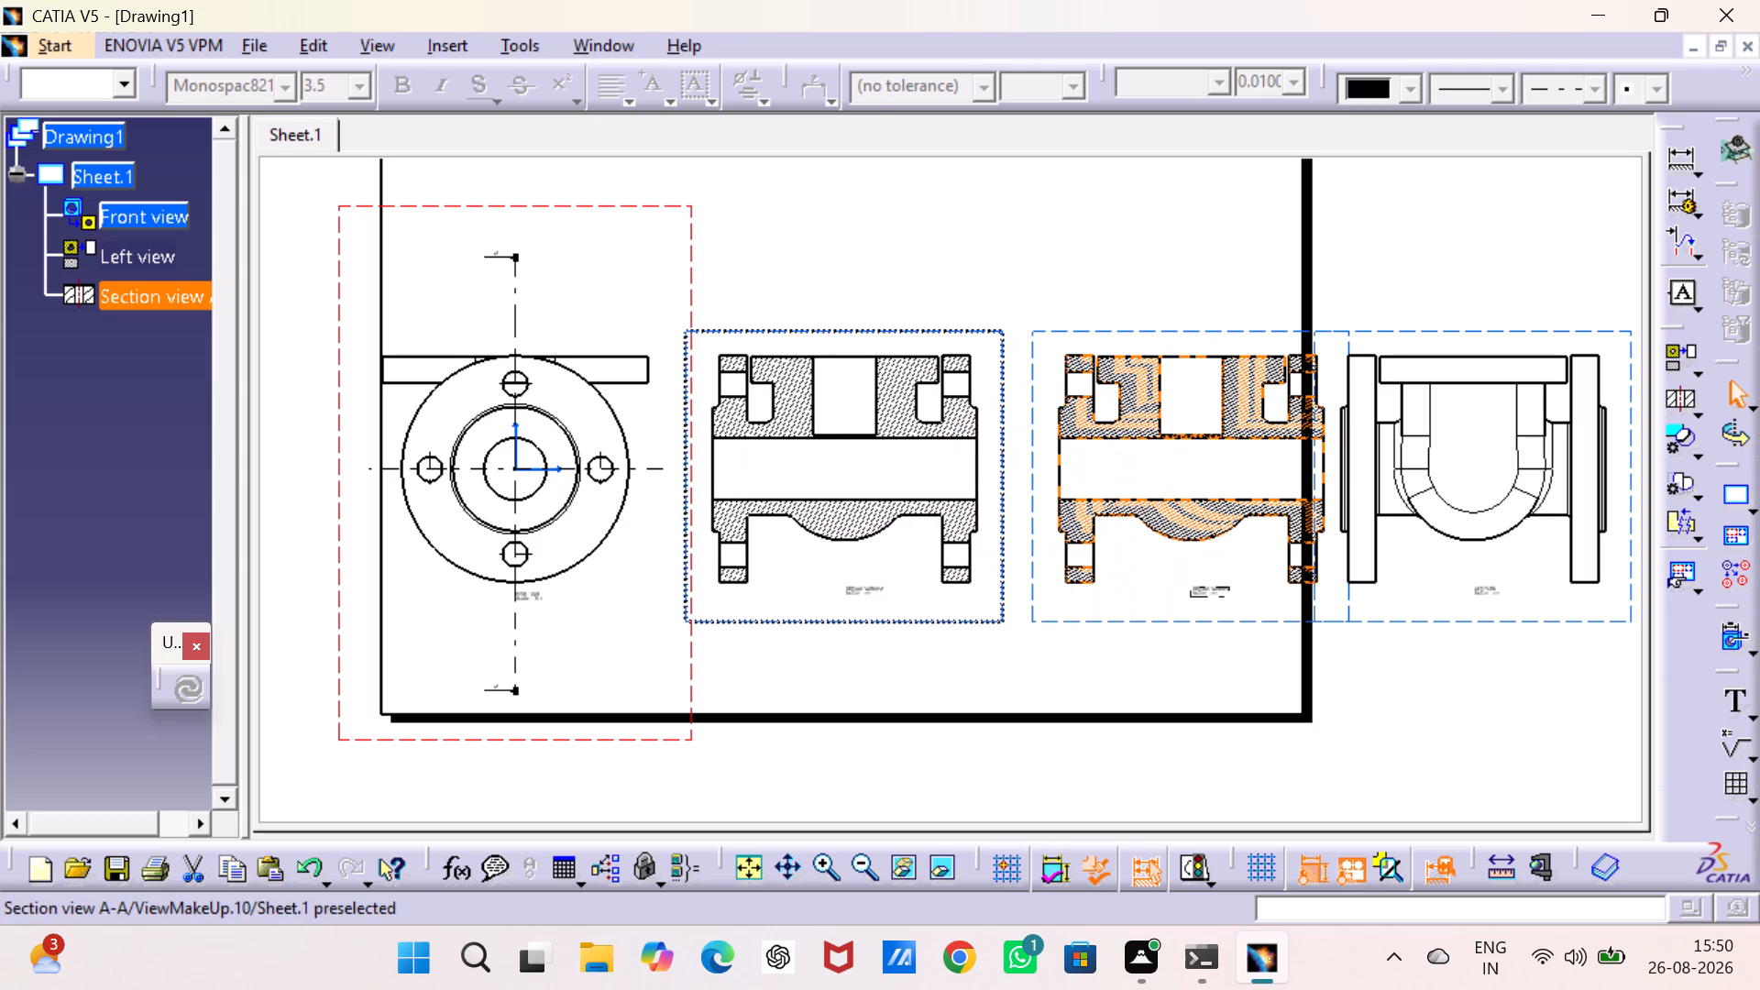
drag(691, 448, 709, 448)
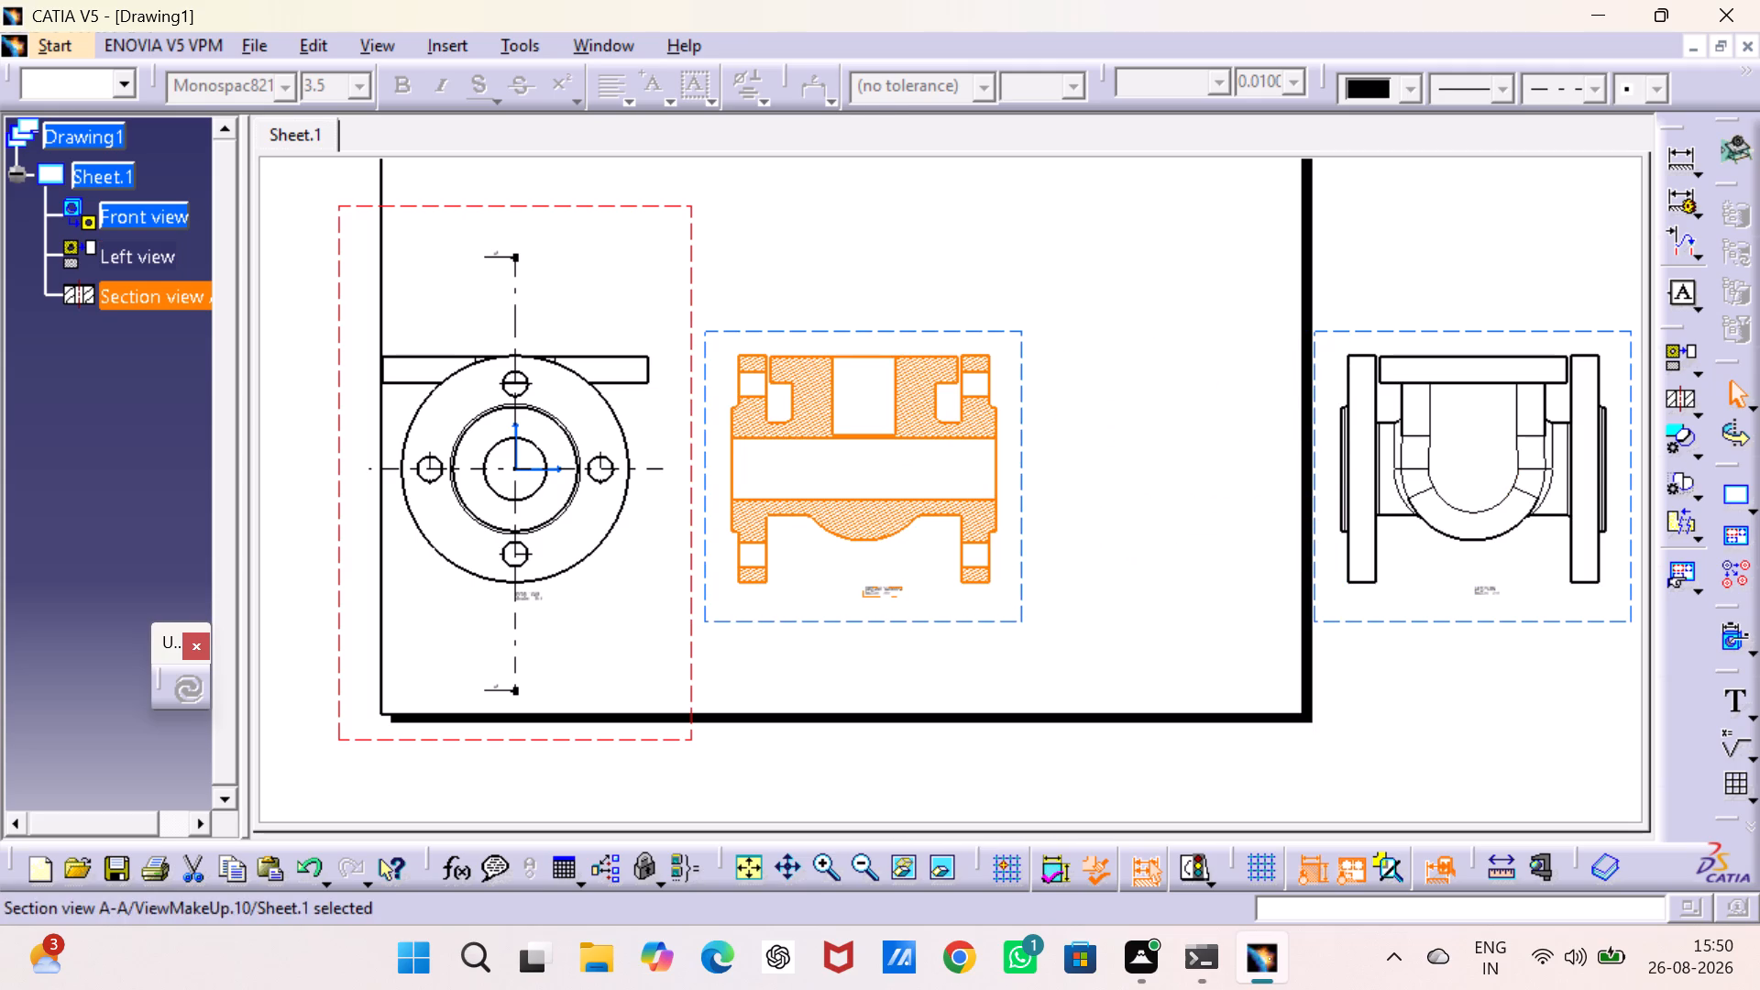
drag(1320, 417, 1126, 425)
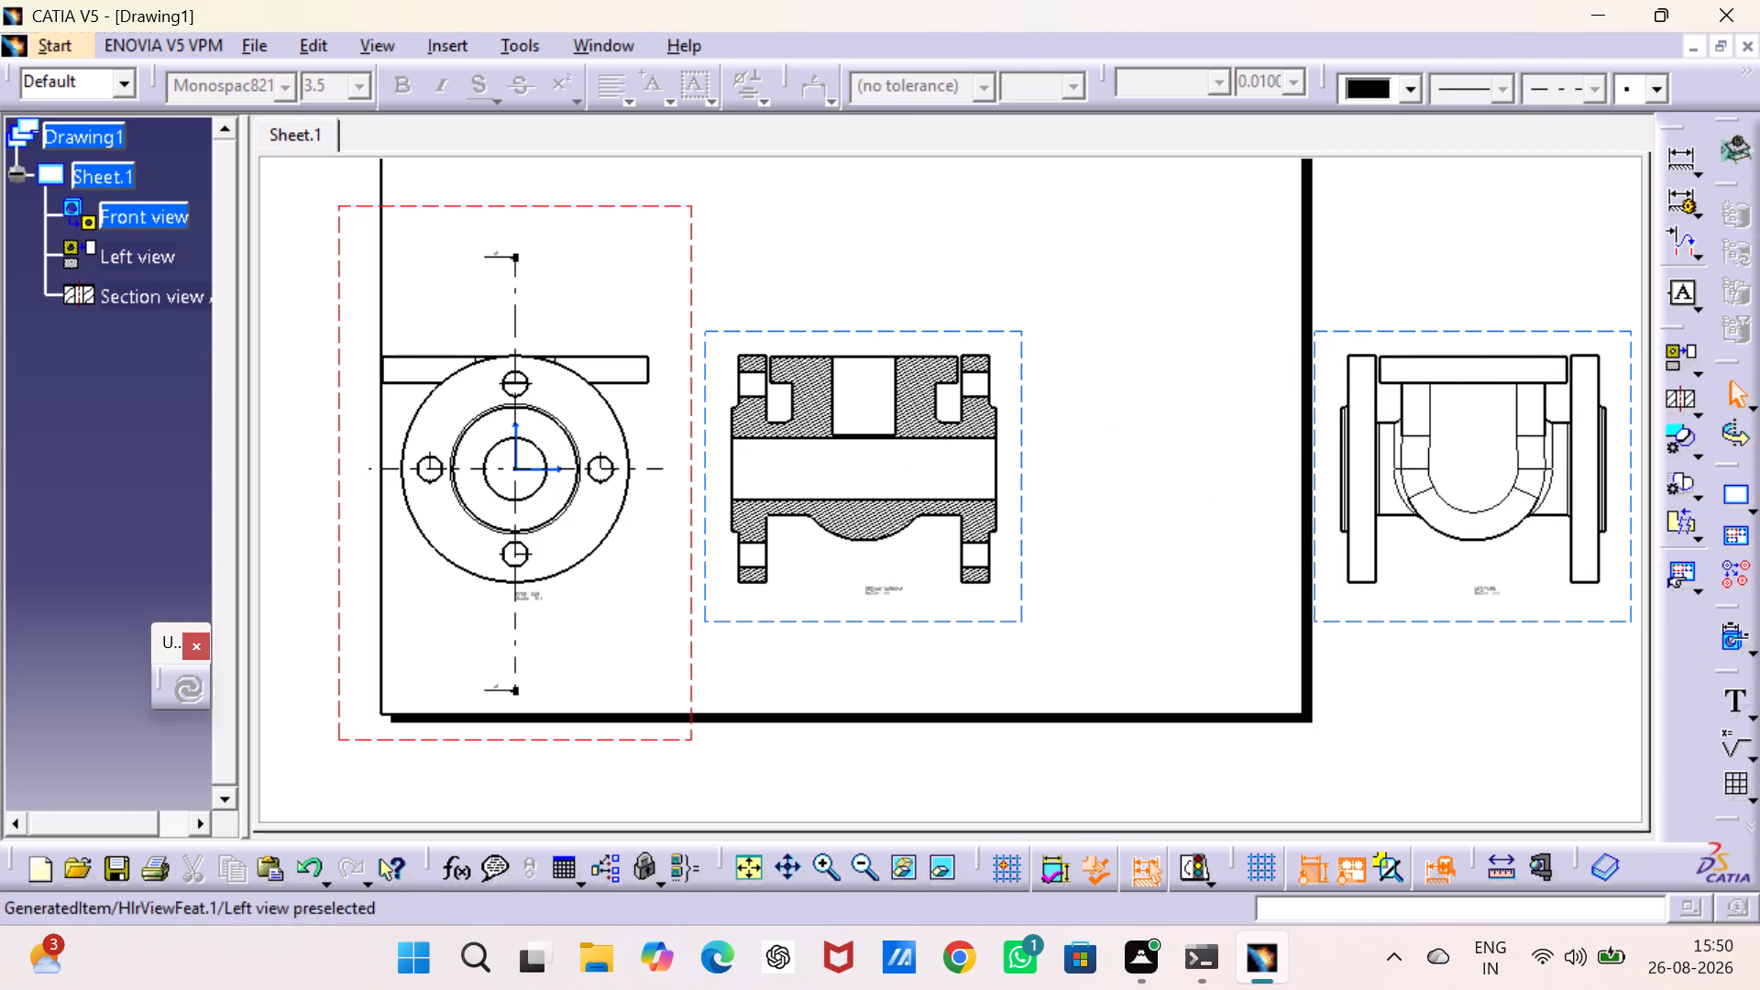
drag(1312, 403, 1021, 417)
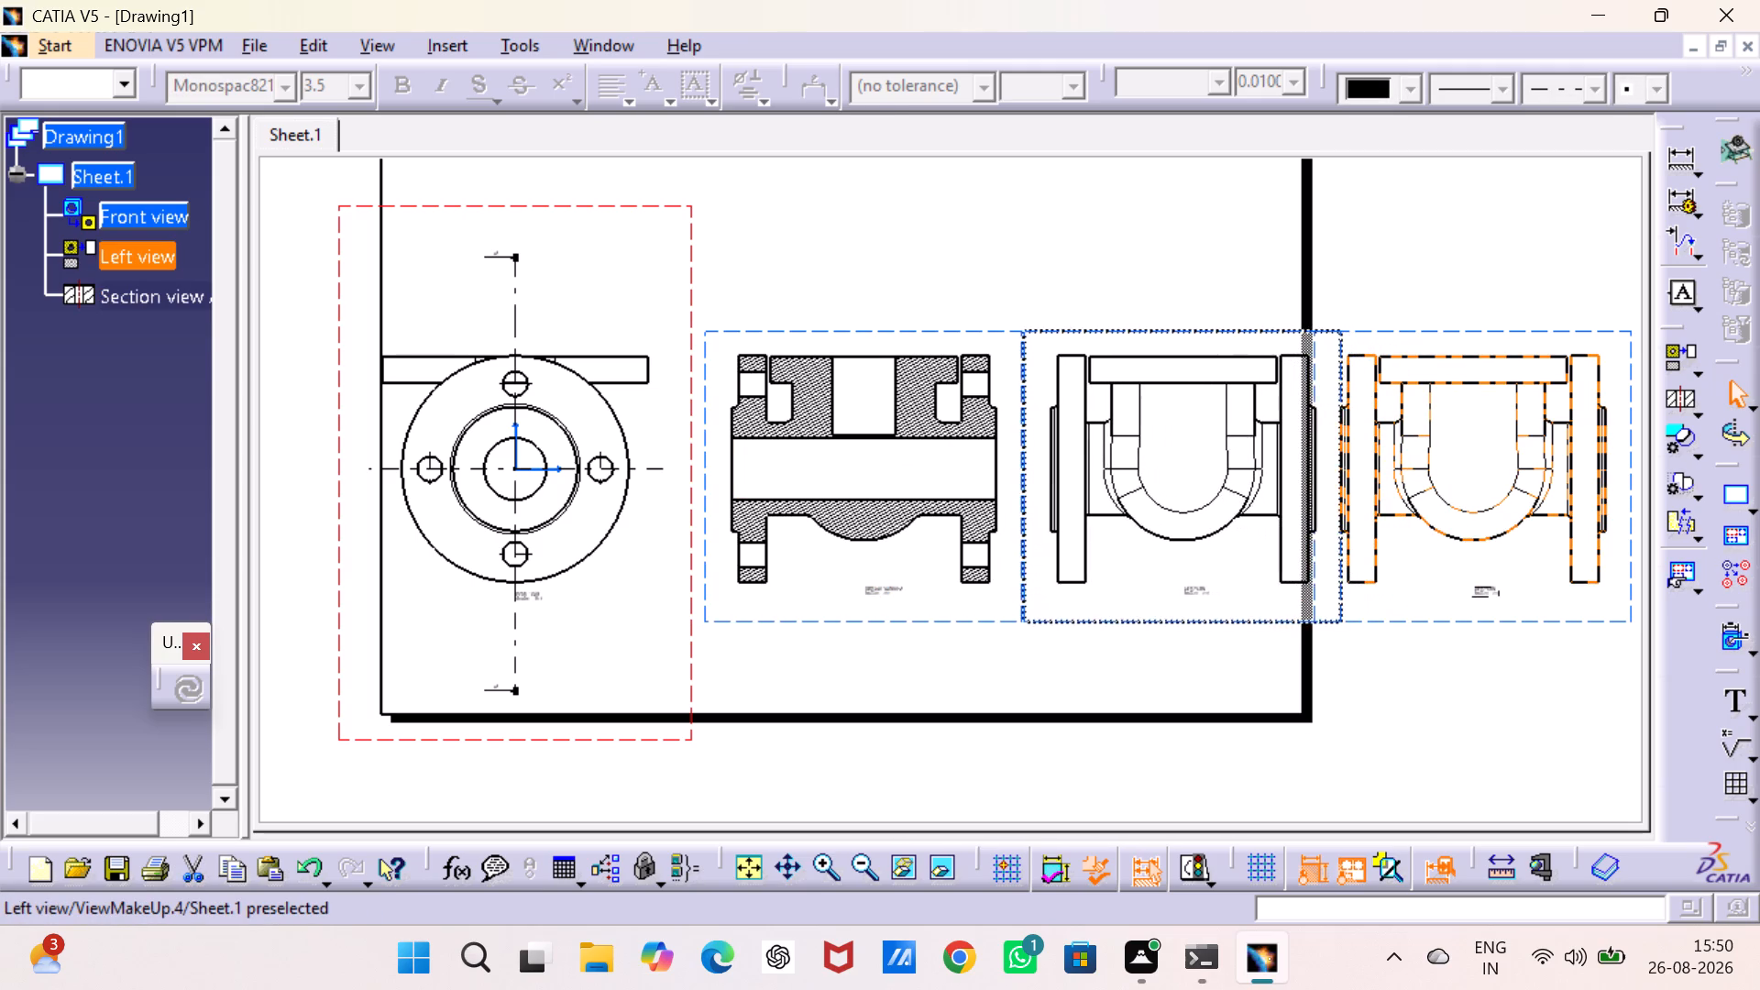
drag(1021, 417, 1025, 417)
Set the left view's scale to 1:1.
click(1093, 329)
right_click(1093, 329)
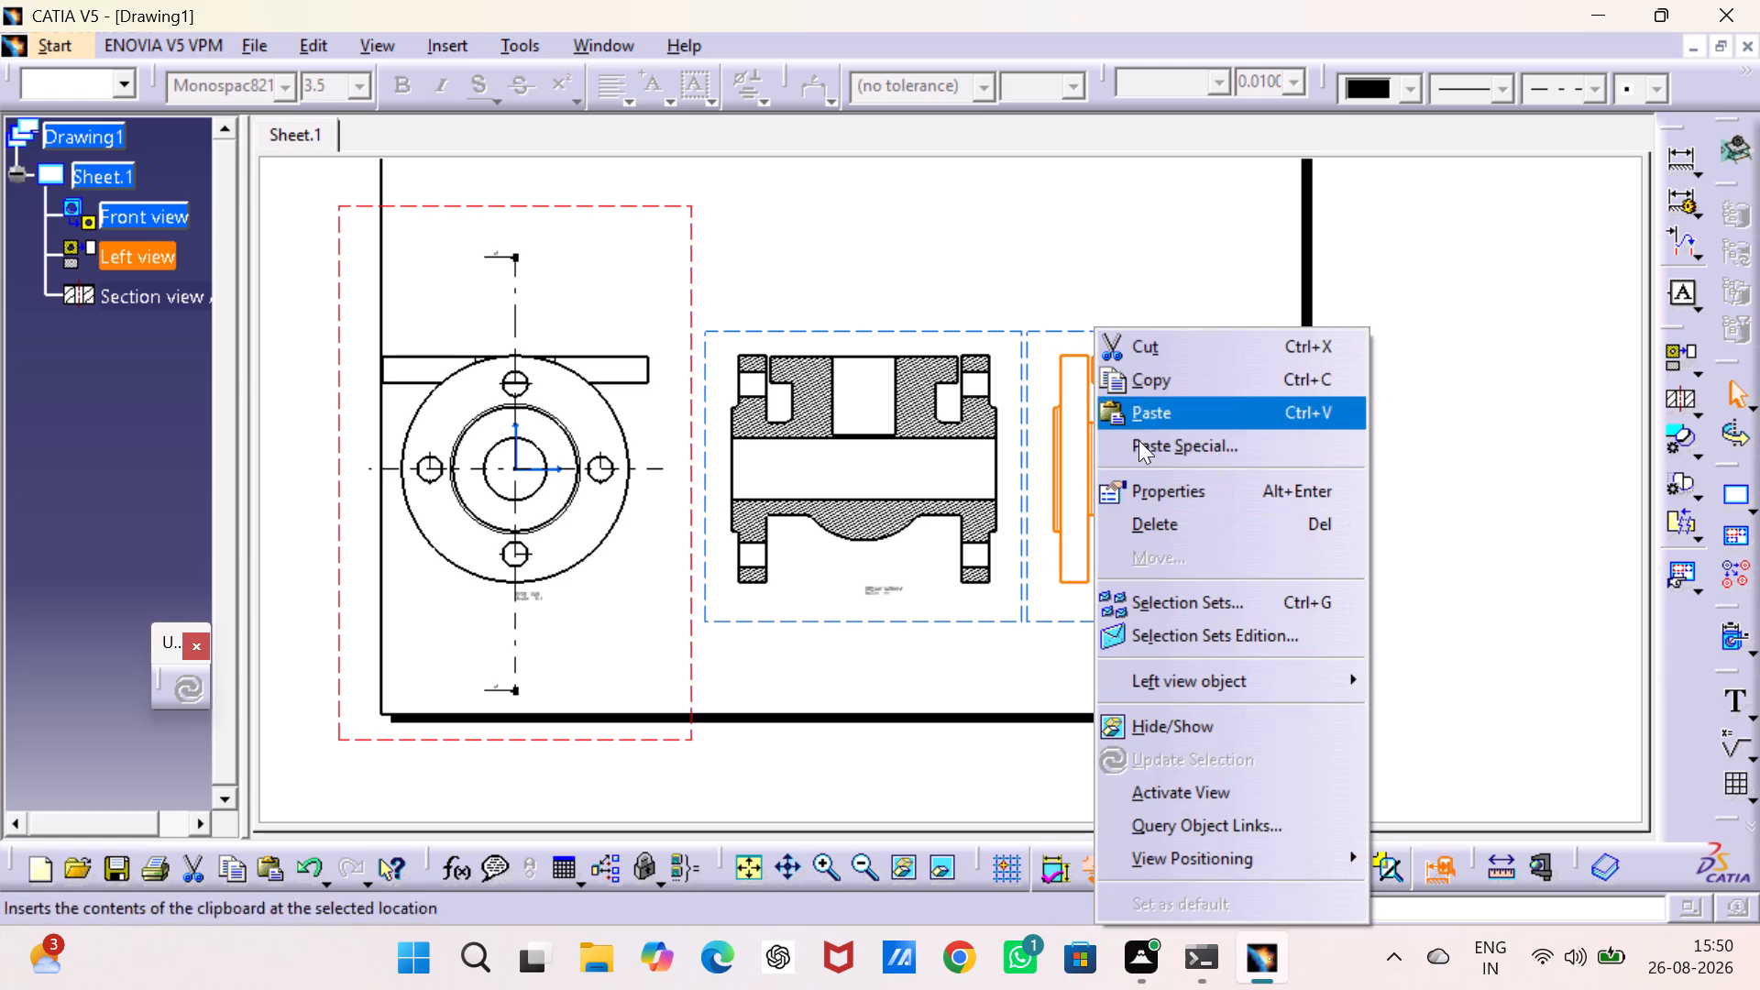
click(1160, 481)
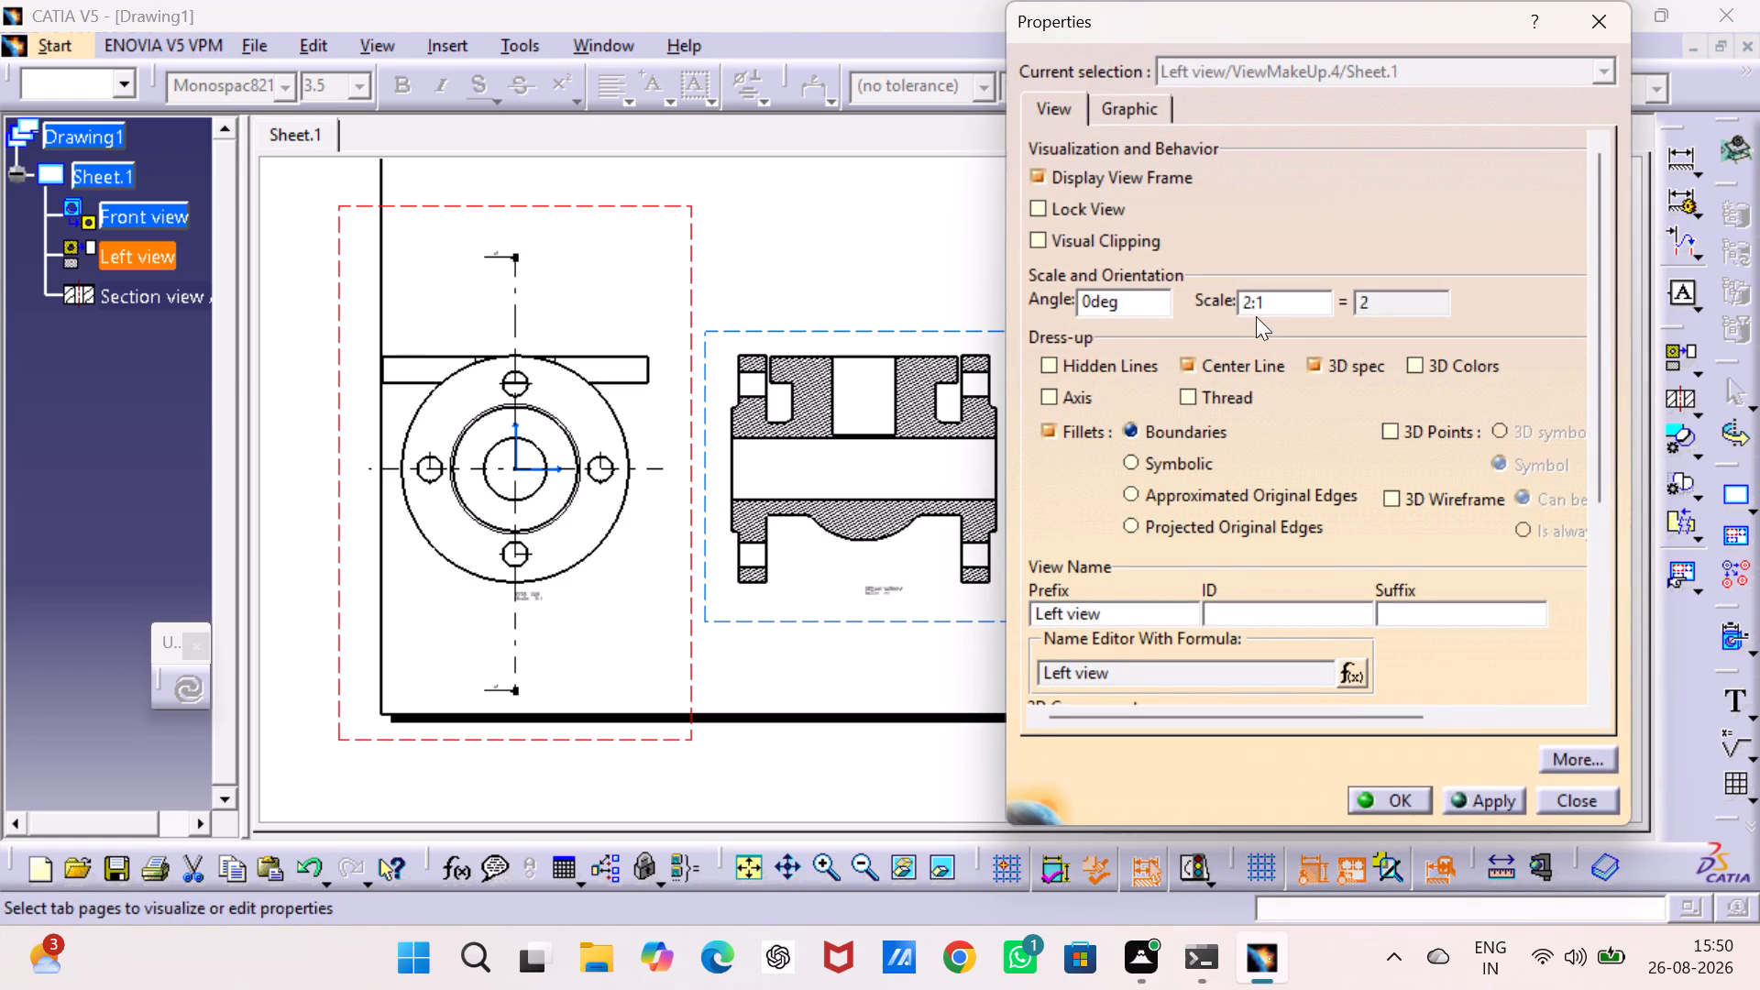
key(Right)
key(BackSpace)
key(1)
key(Return)
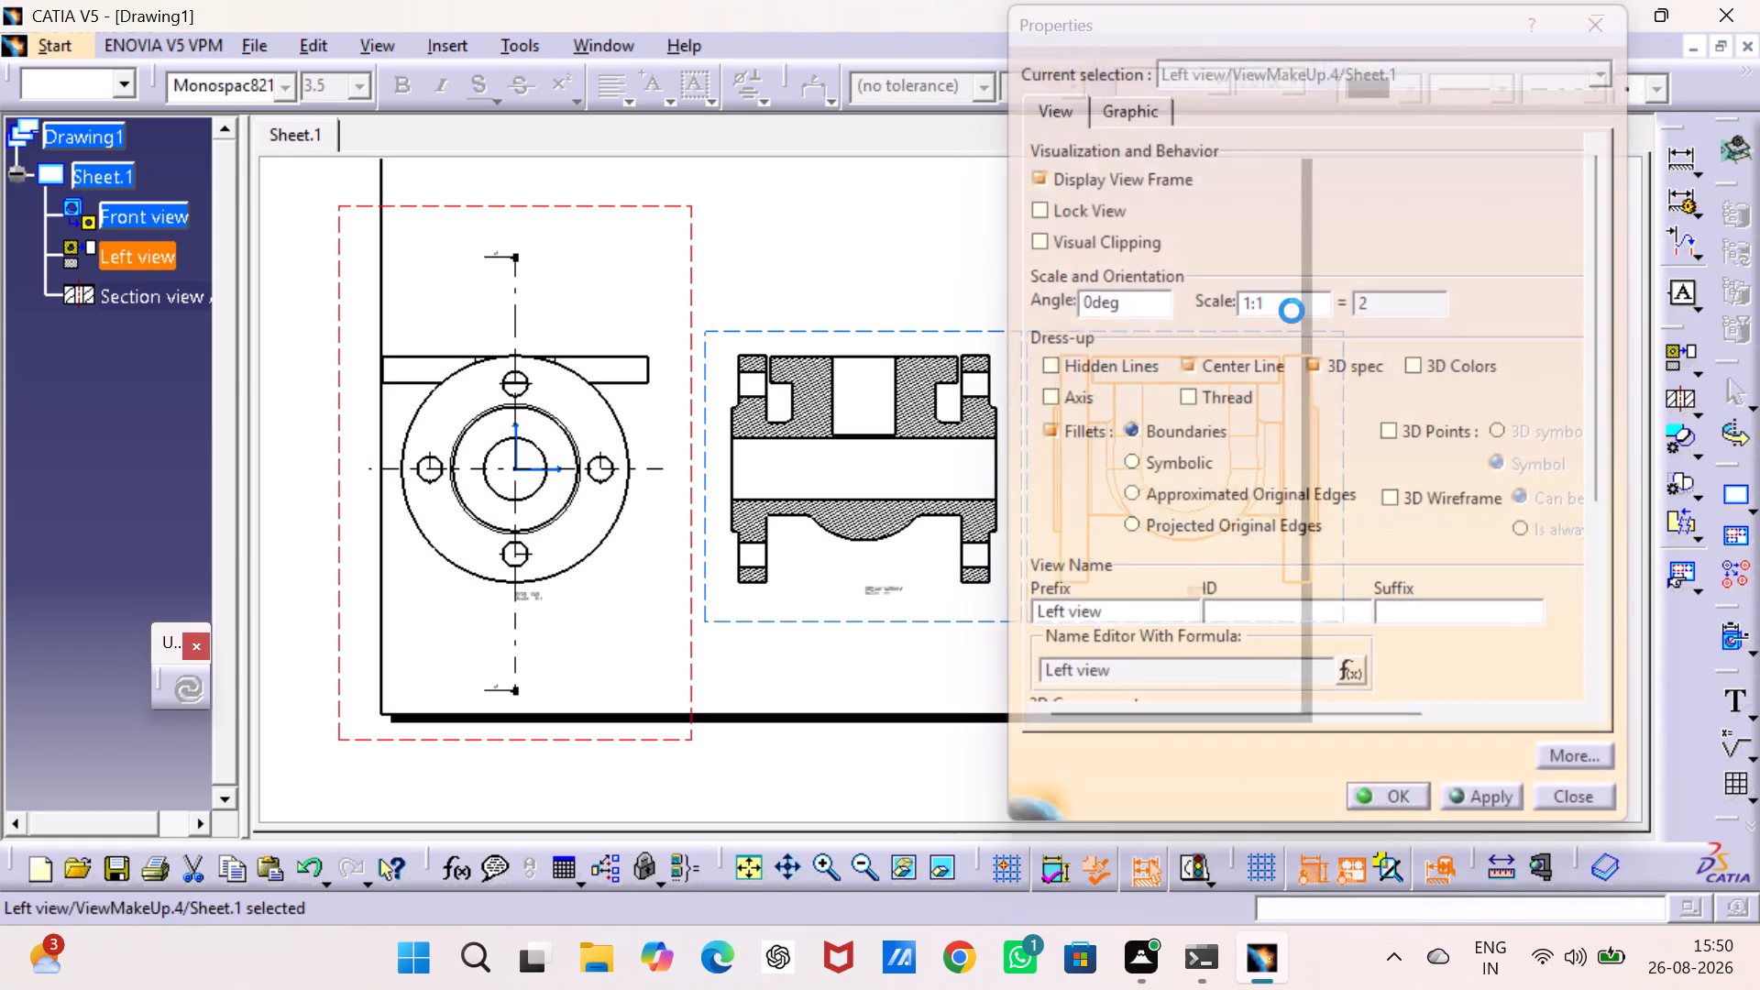
click(1377, 330)
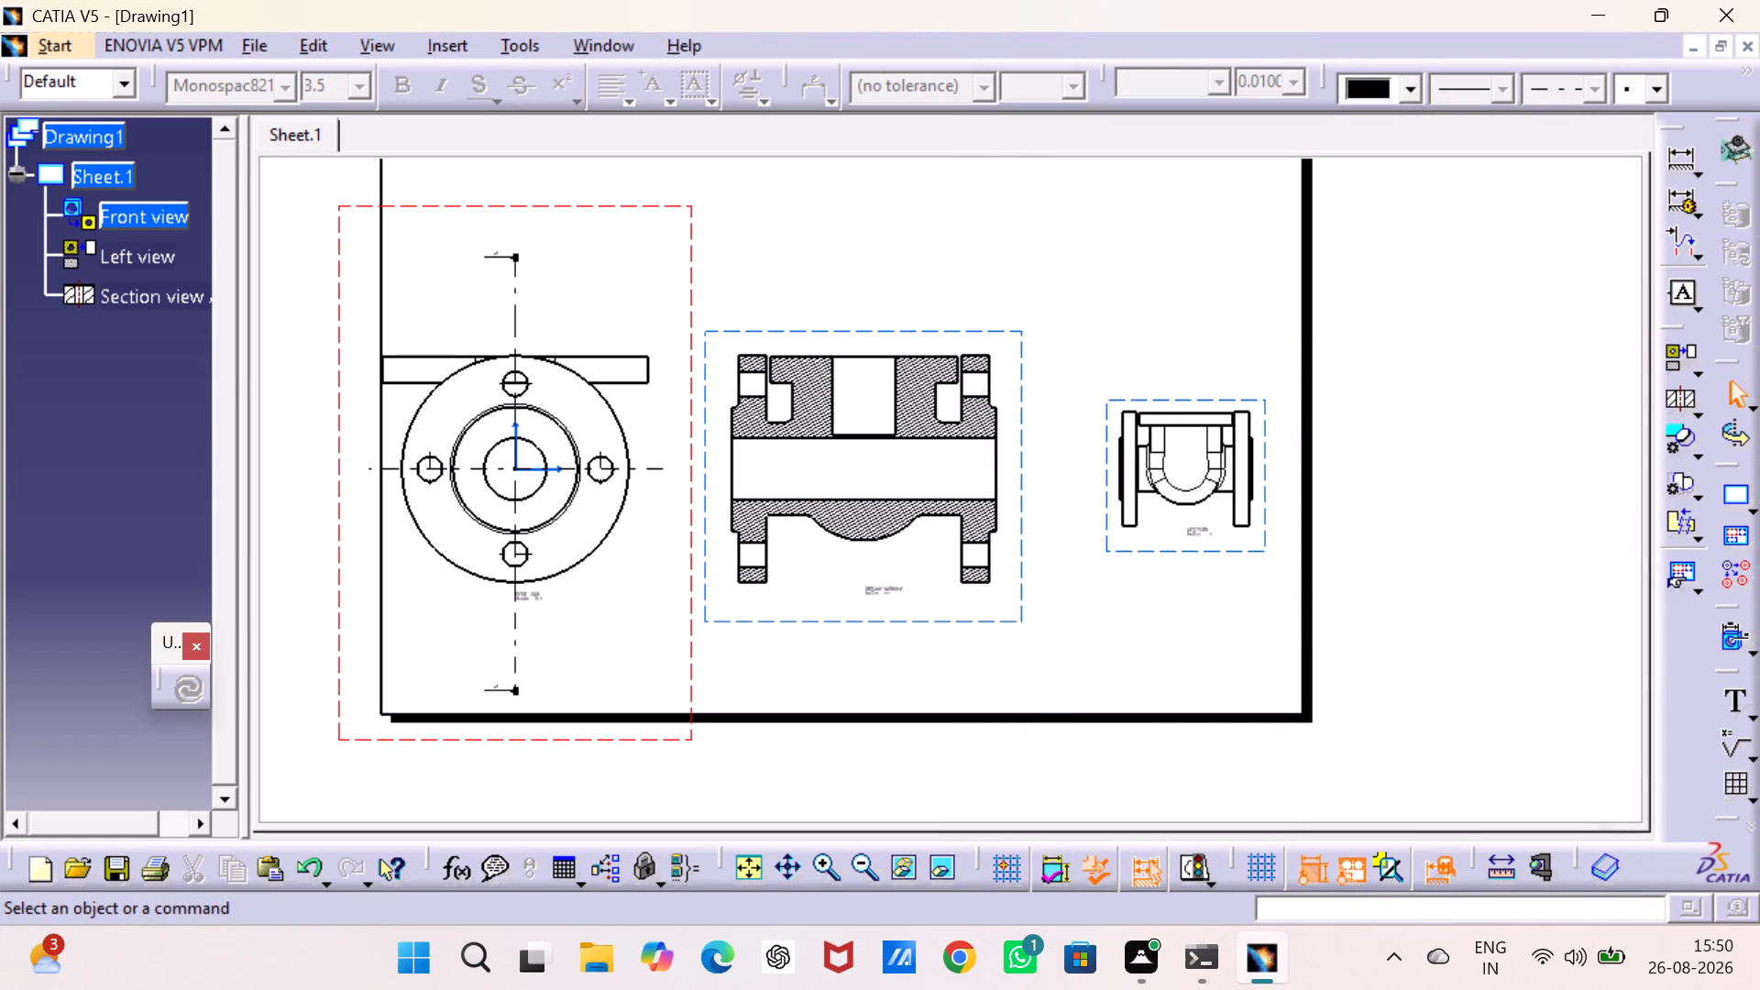
Shift section view A-A slightly away from the front view.
drag(1019, 367, 1036, 369)
click(1091, 288)
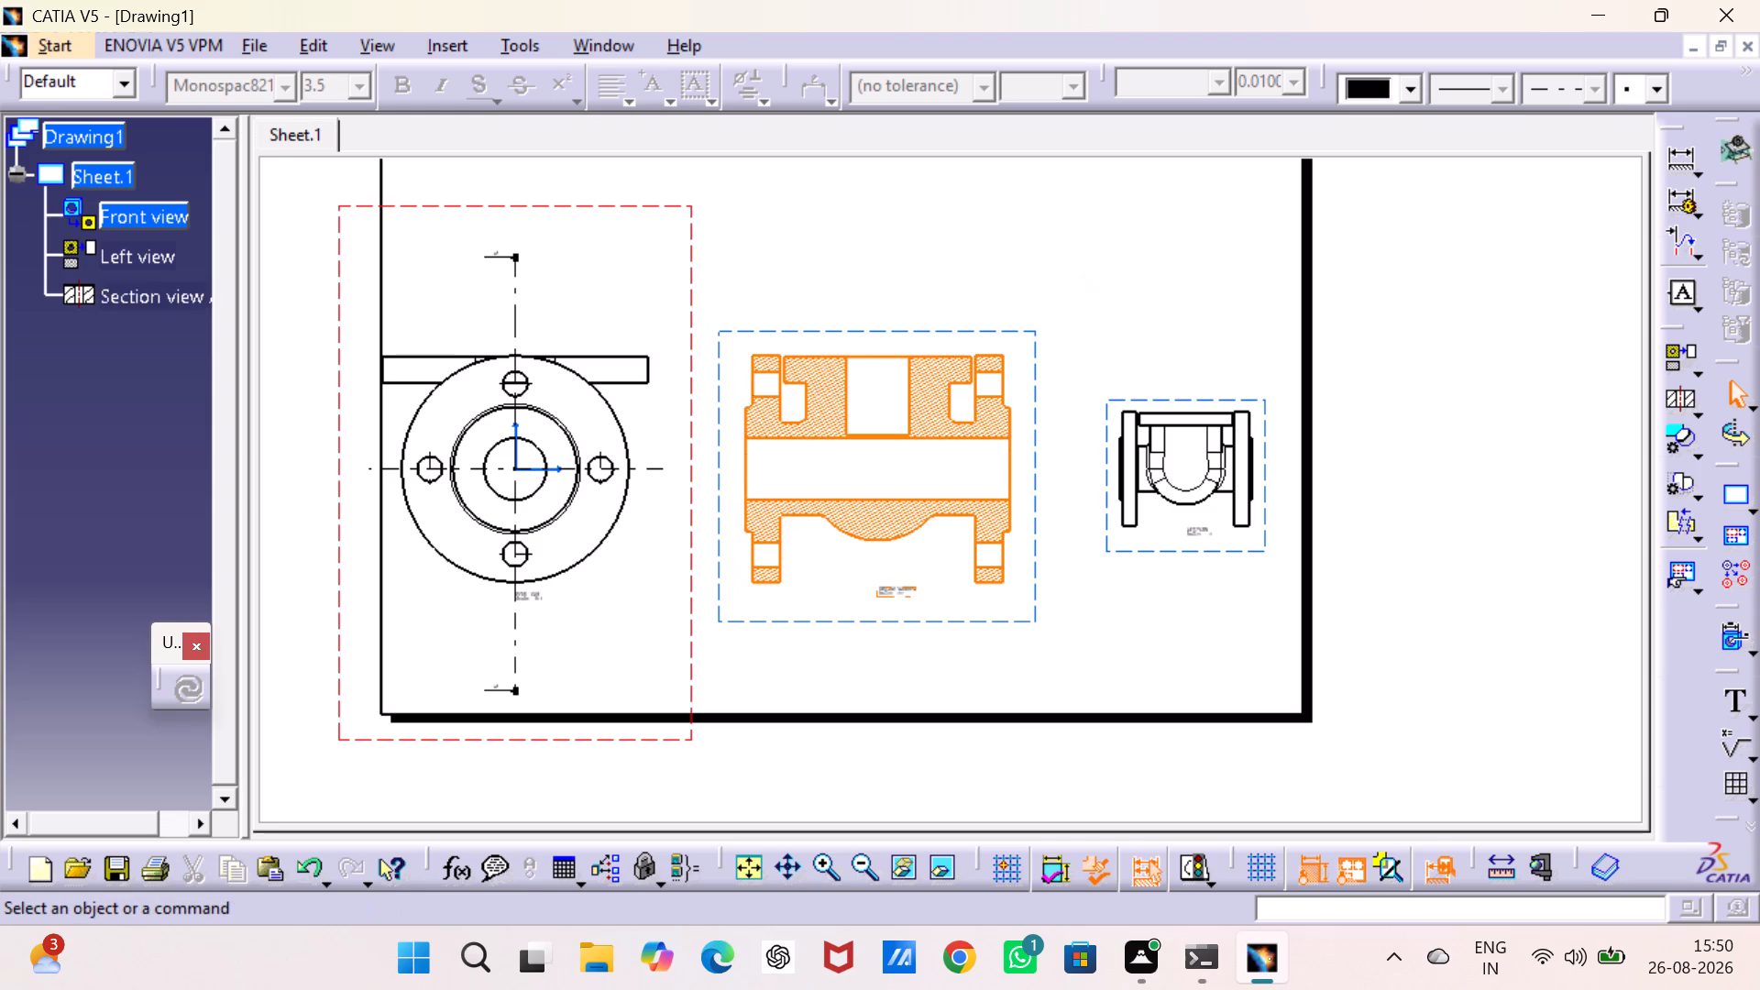
Create an offset section view with a horizontal cutting line through the front view's center, placing it below the front view.
click(1670, 400)
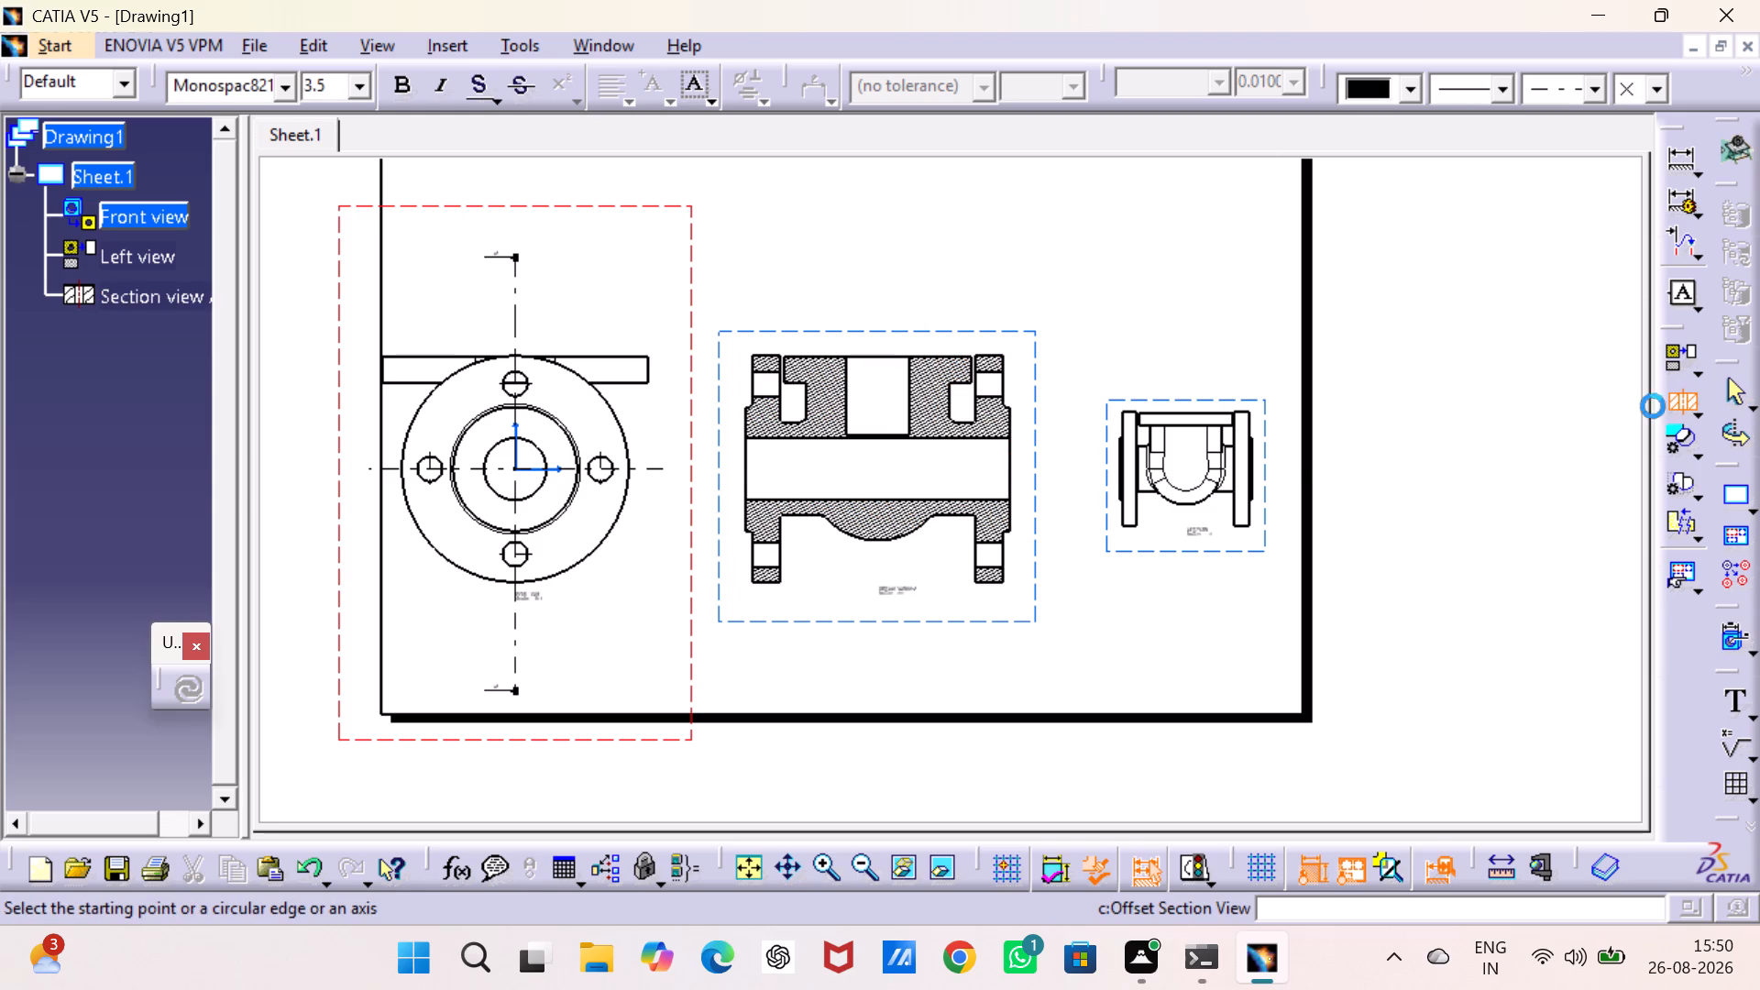
drag(324, 466, 338, 466)
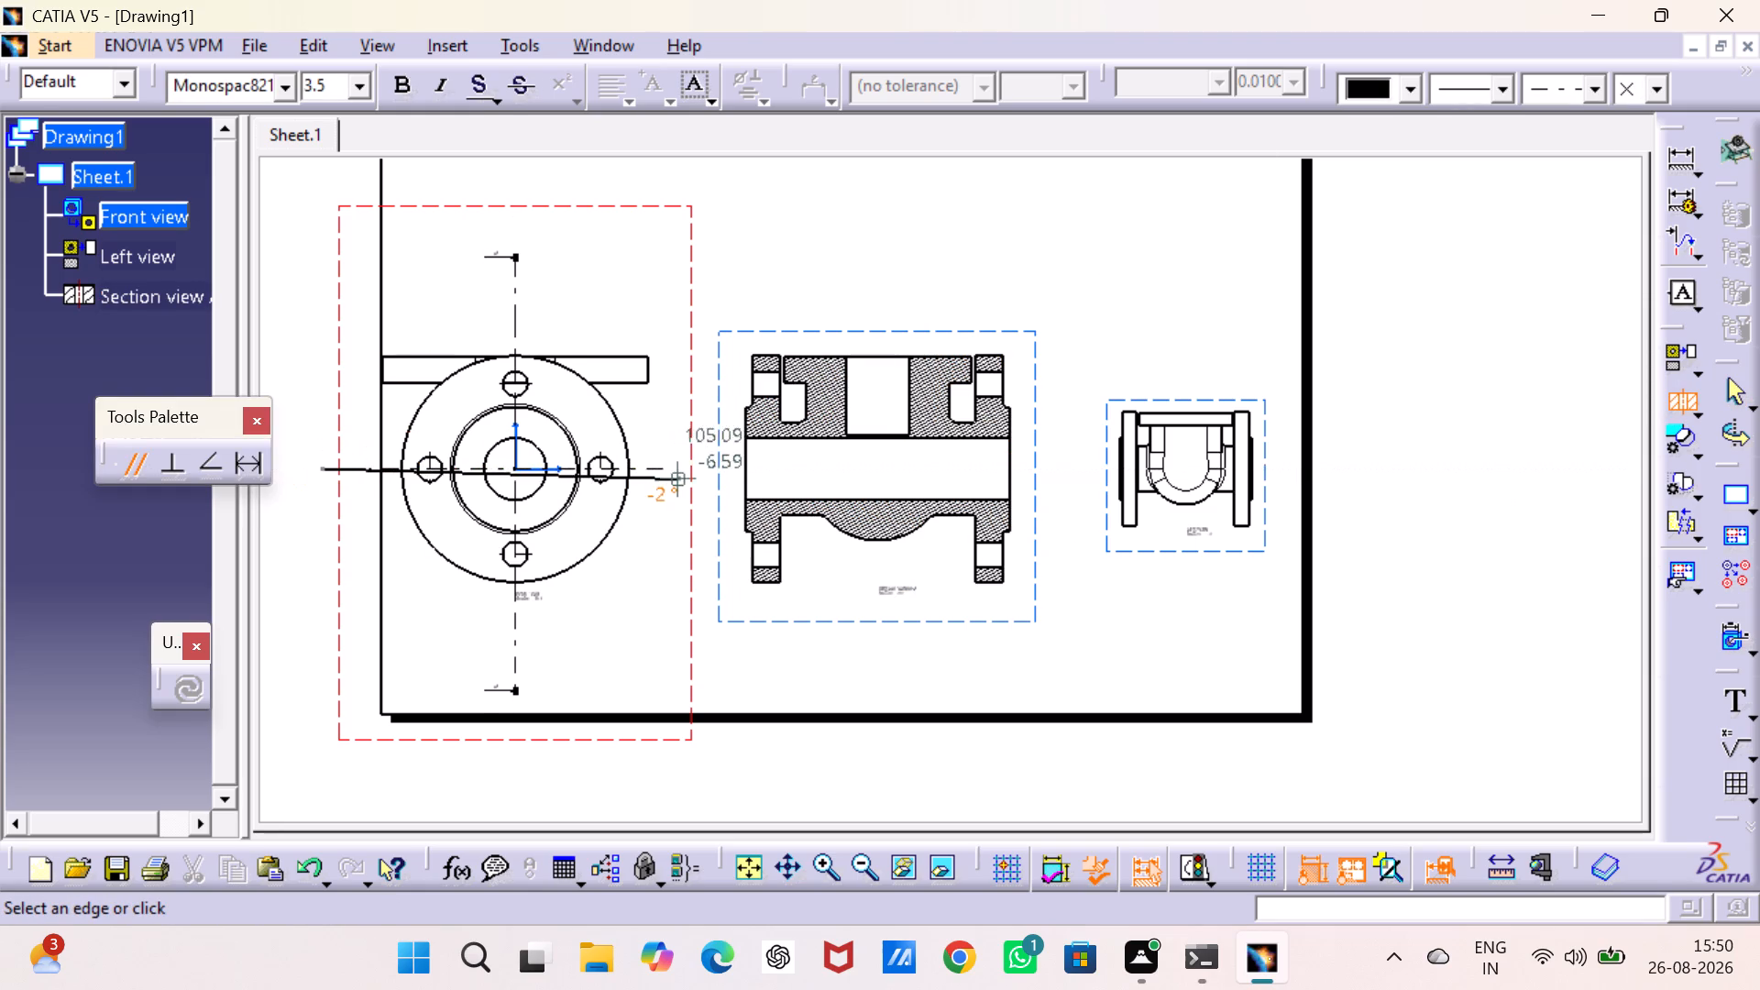
click(686, 467)
double_click(621, 269)
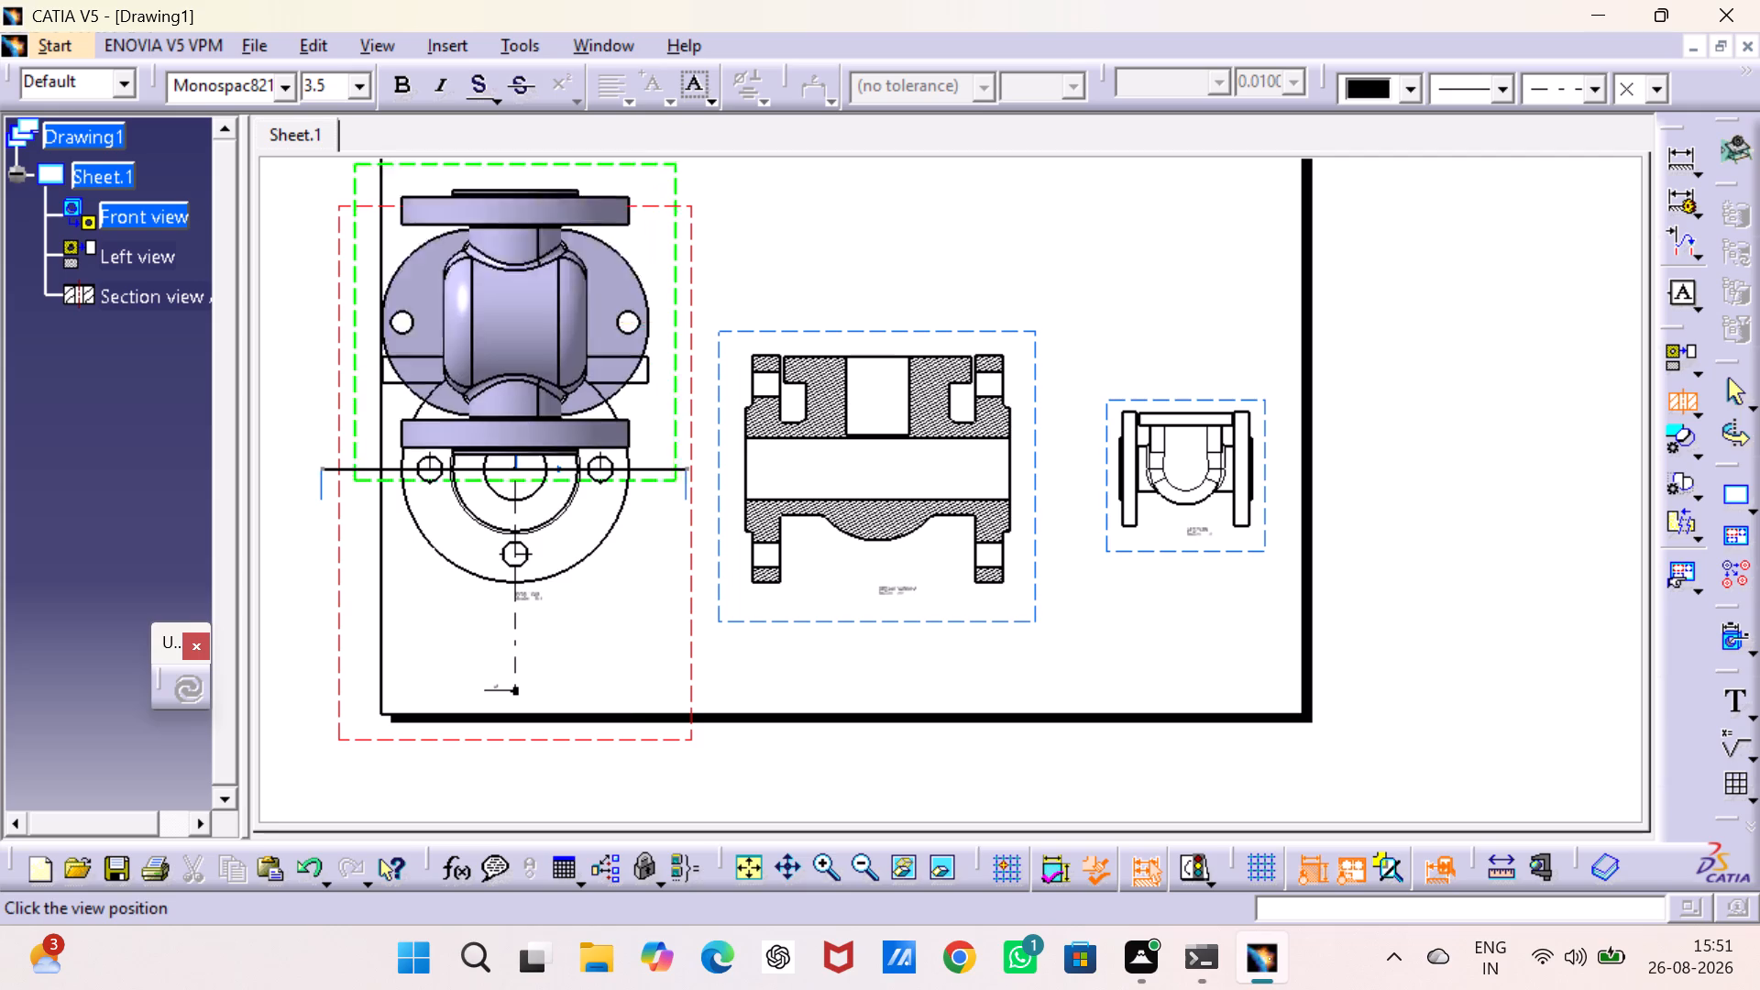
middle_drag(503, 777, 556, 548)
click(545, 675)
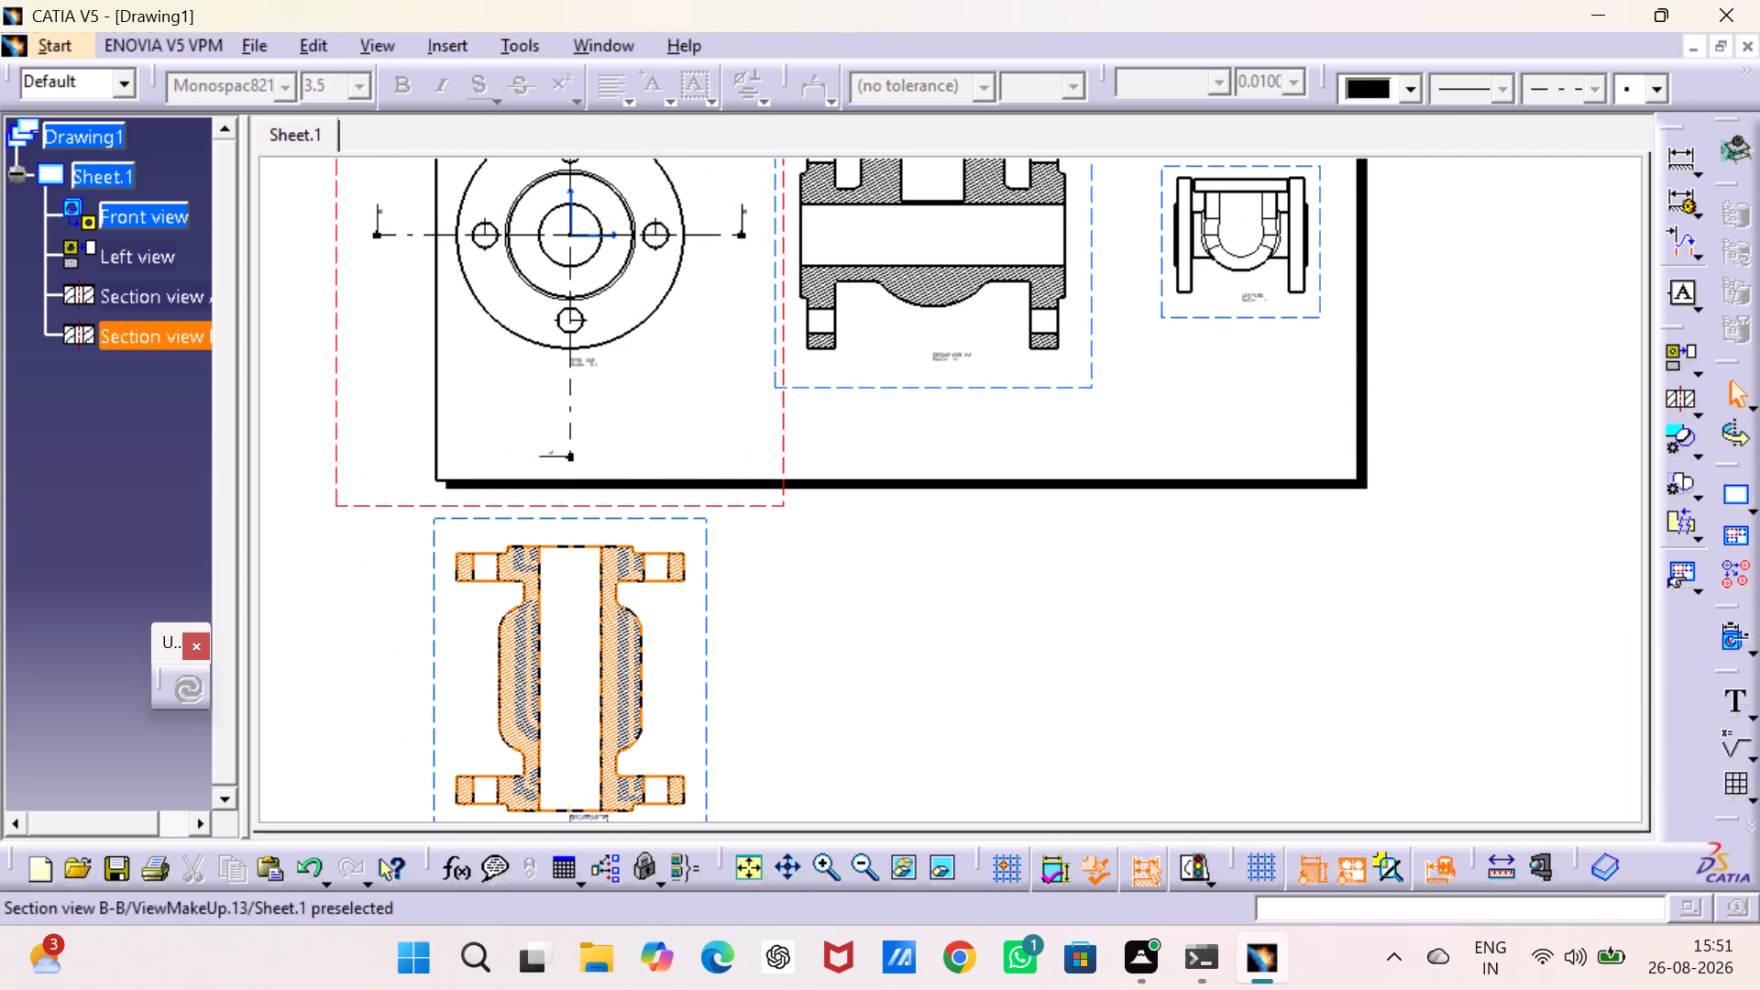
Move section view B-B from below the front view to above it.
drag(583, 518, 631, 181)
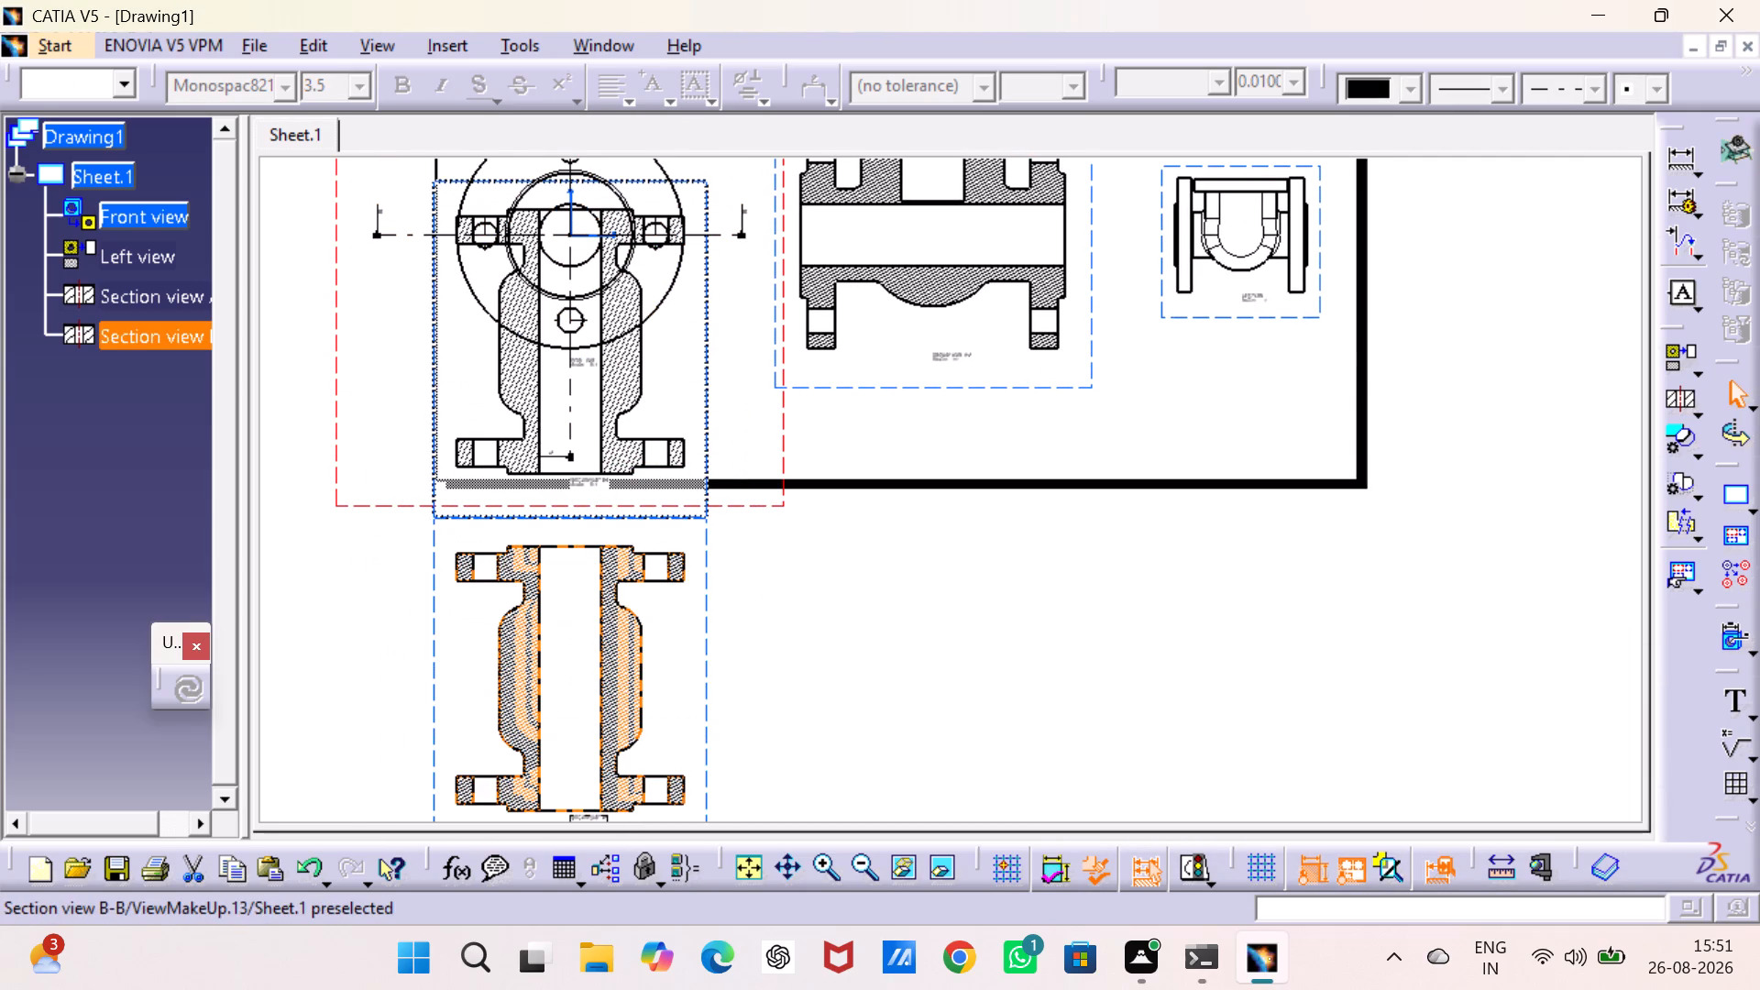
drag(631, 181, 629, 192)
middle_drag(631, 181, 629, 192)
drag(629, 192, 625, 220)
middle_drag(629, 192, 625, 220)
middle_drag(625, 220, 597, 659)
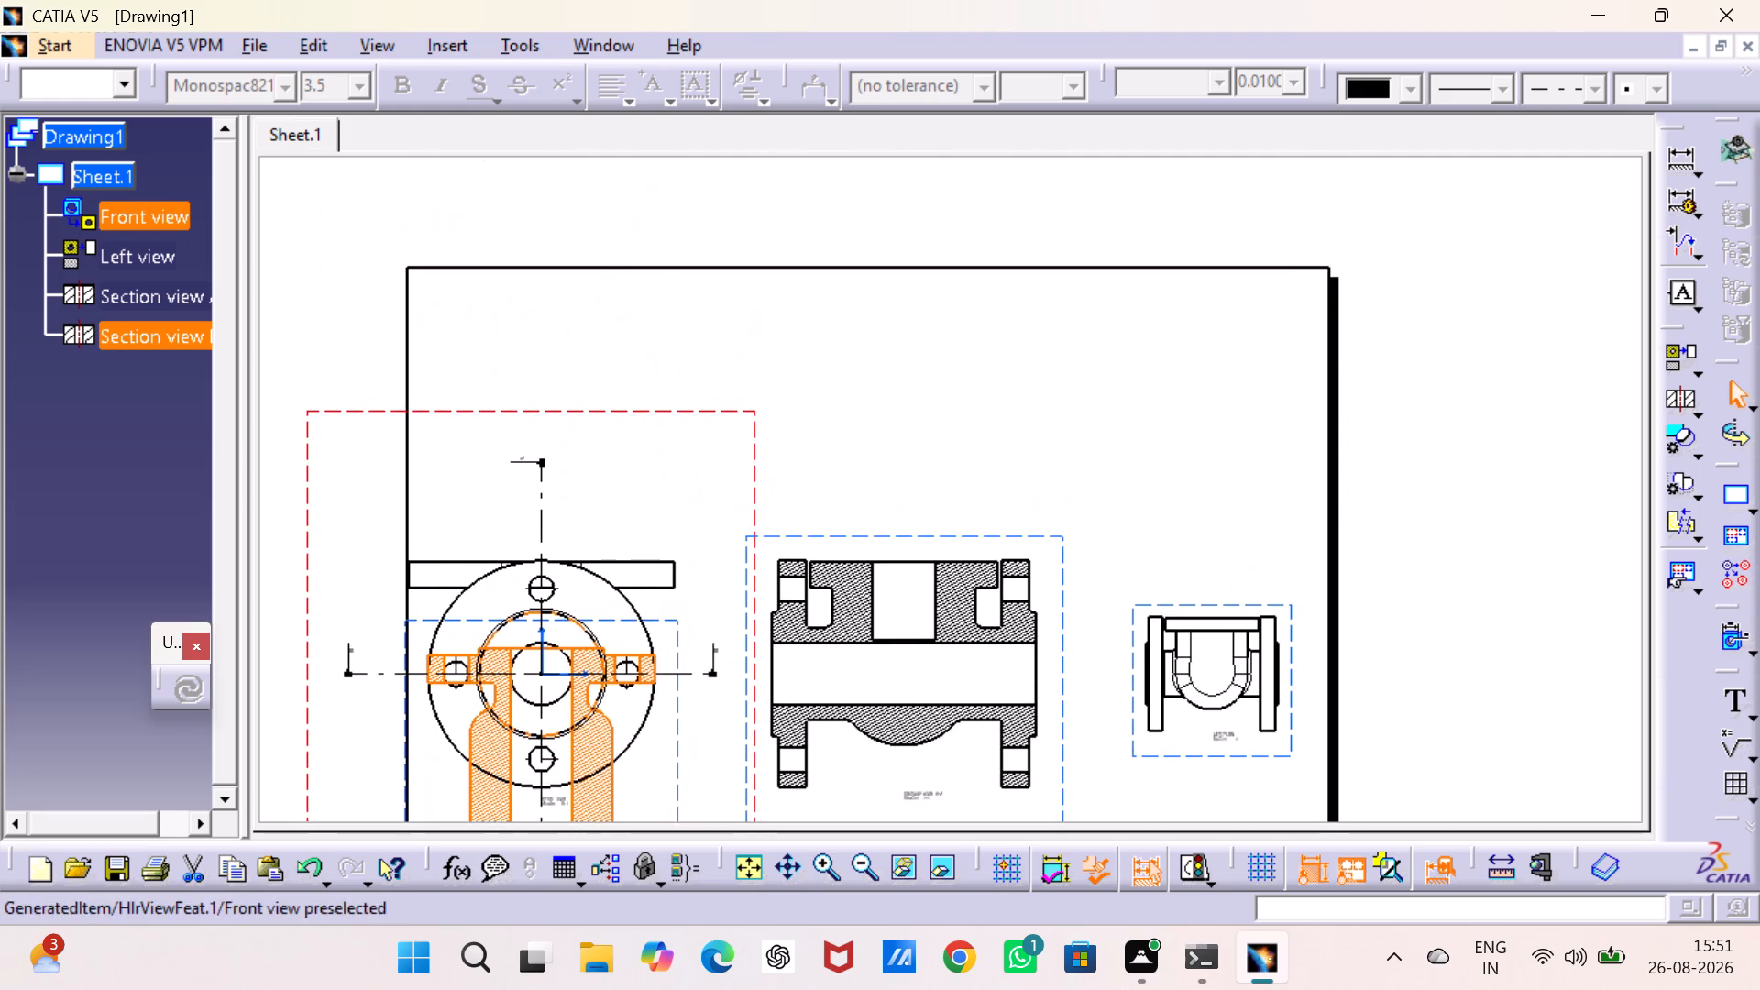
drag(671, 620, 735, 224)
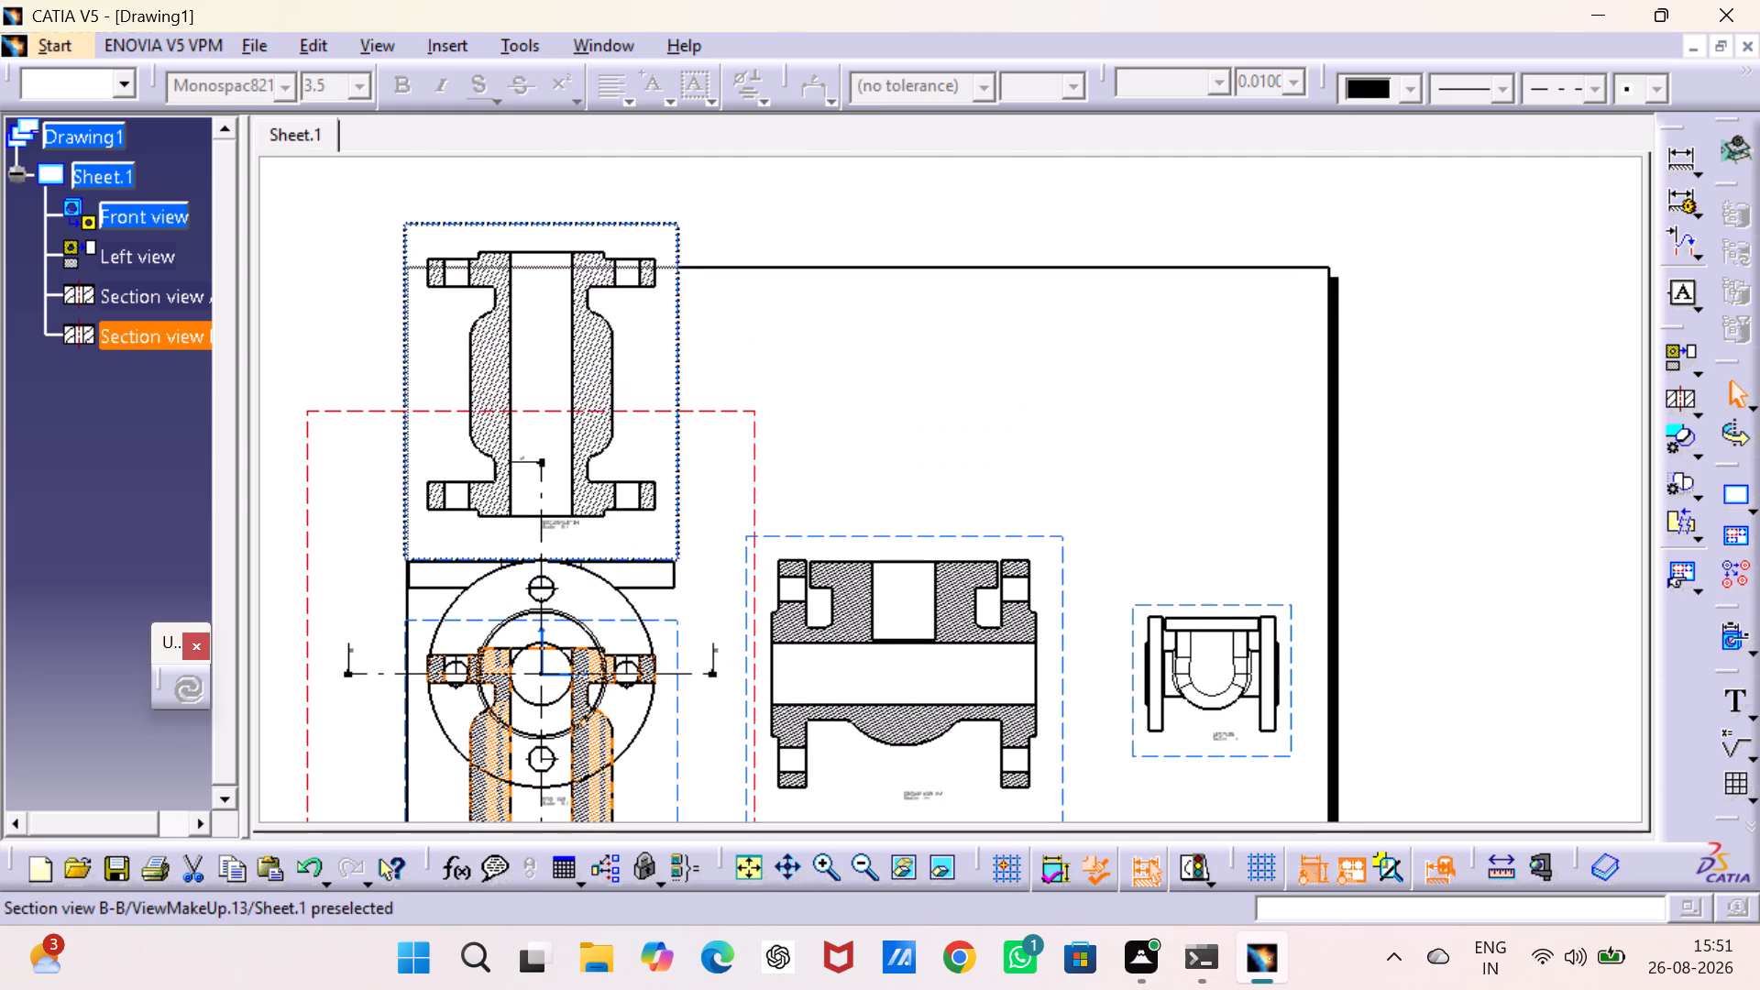
drag(735, 224, 747, 163)
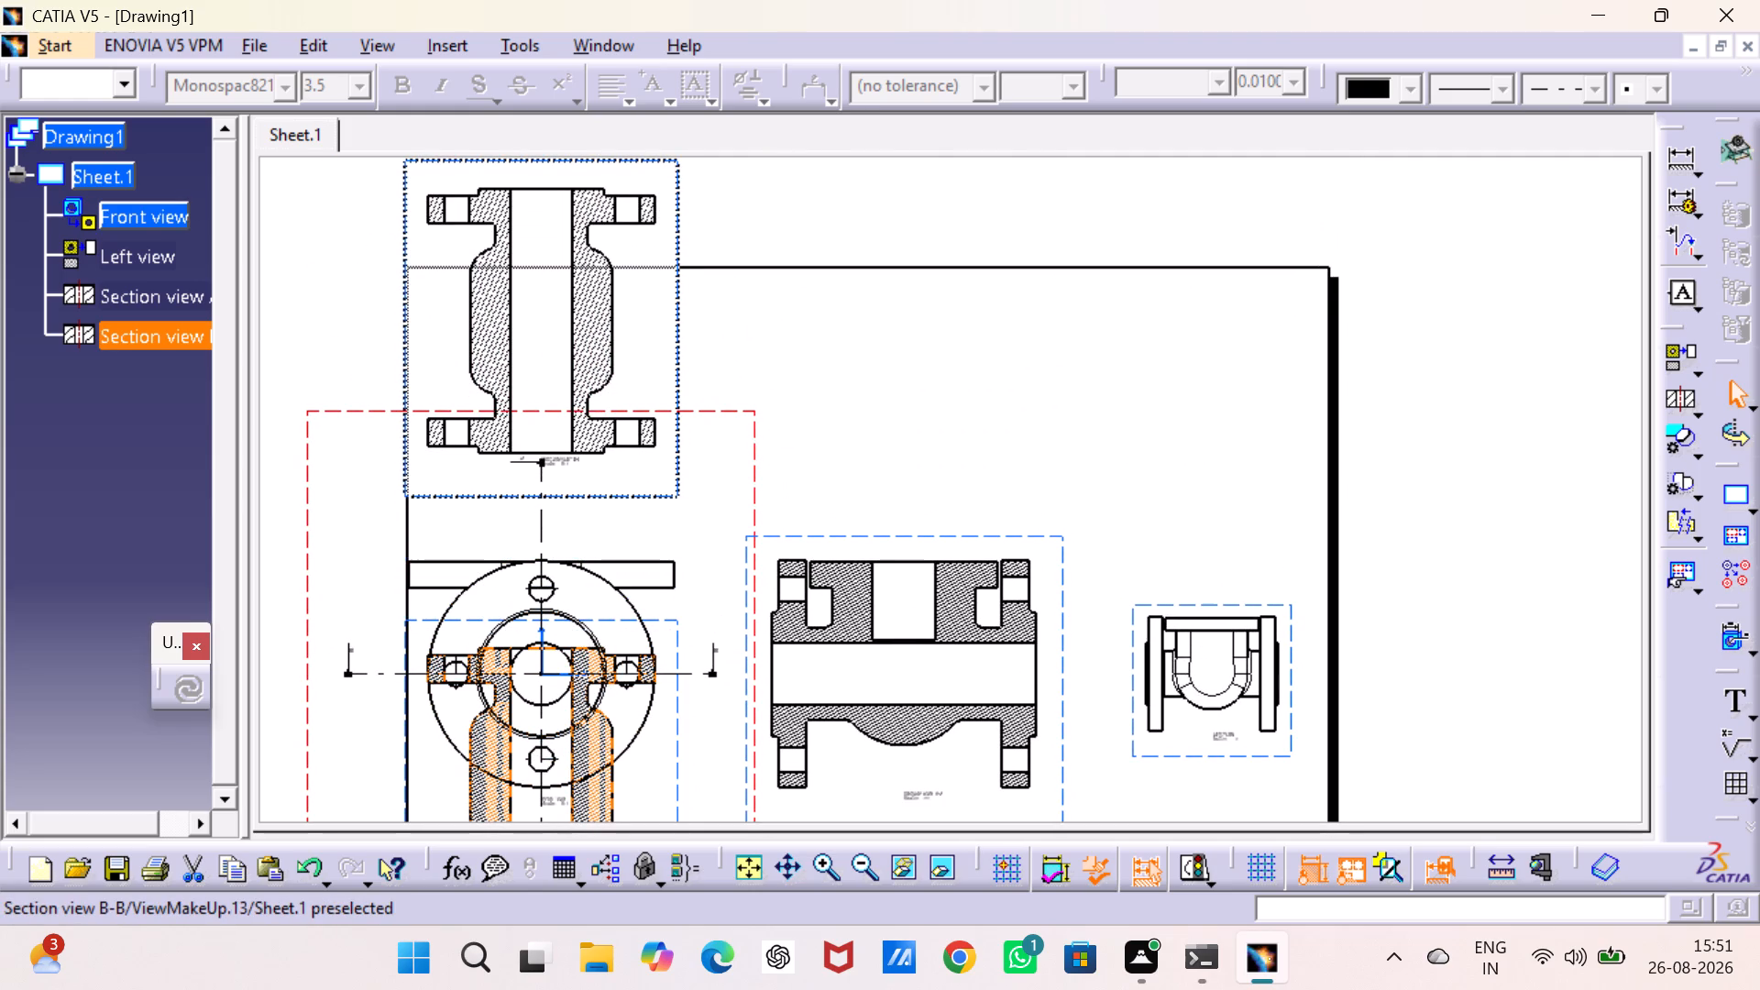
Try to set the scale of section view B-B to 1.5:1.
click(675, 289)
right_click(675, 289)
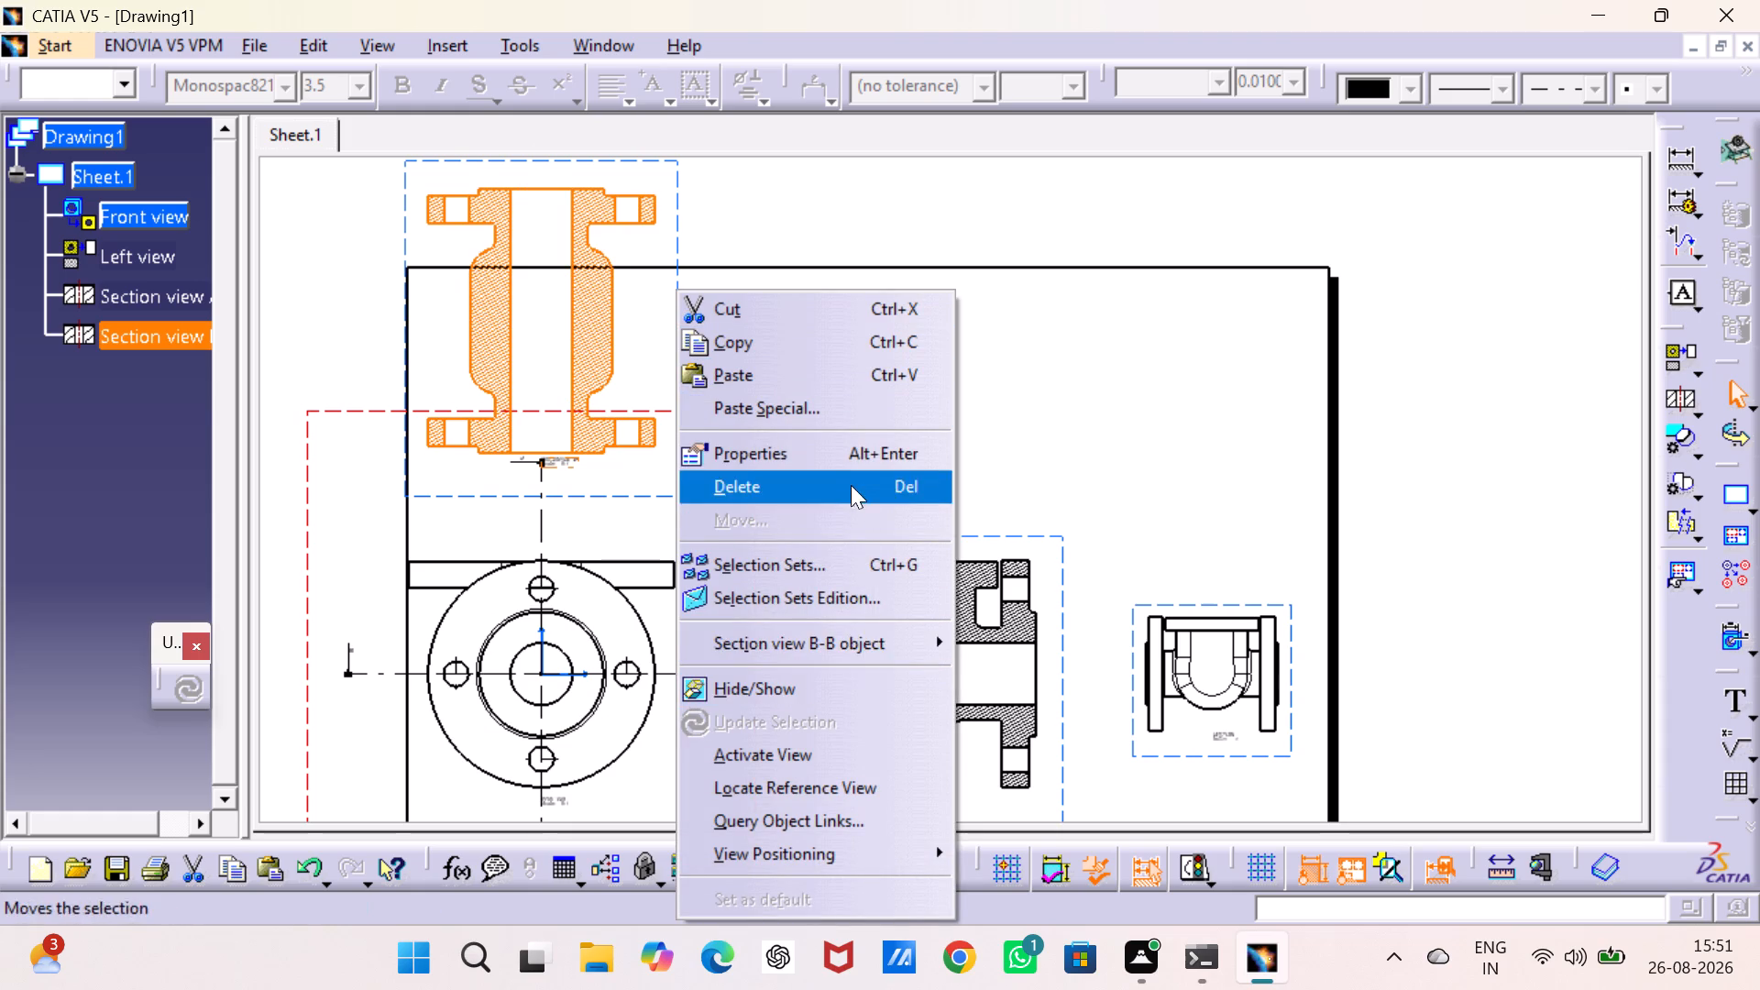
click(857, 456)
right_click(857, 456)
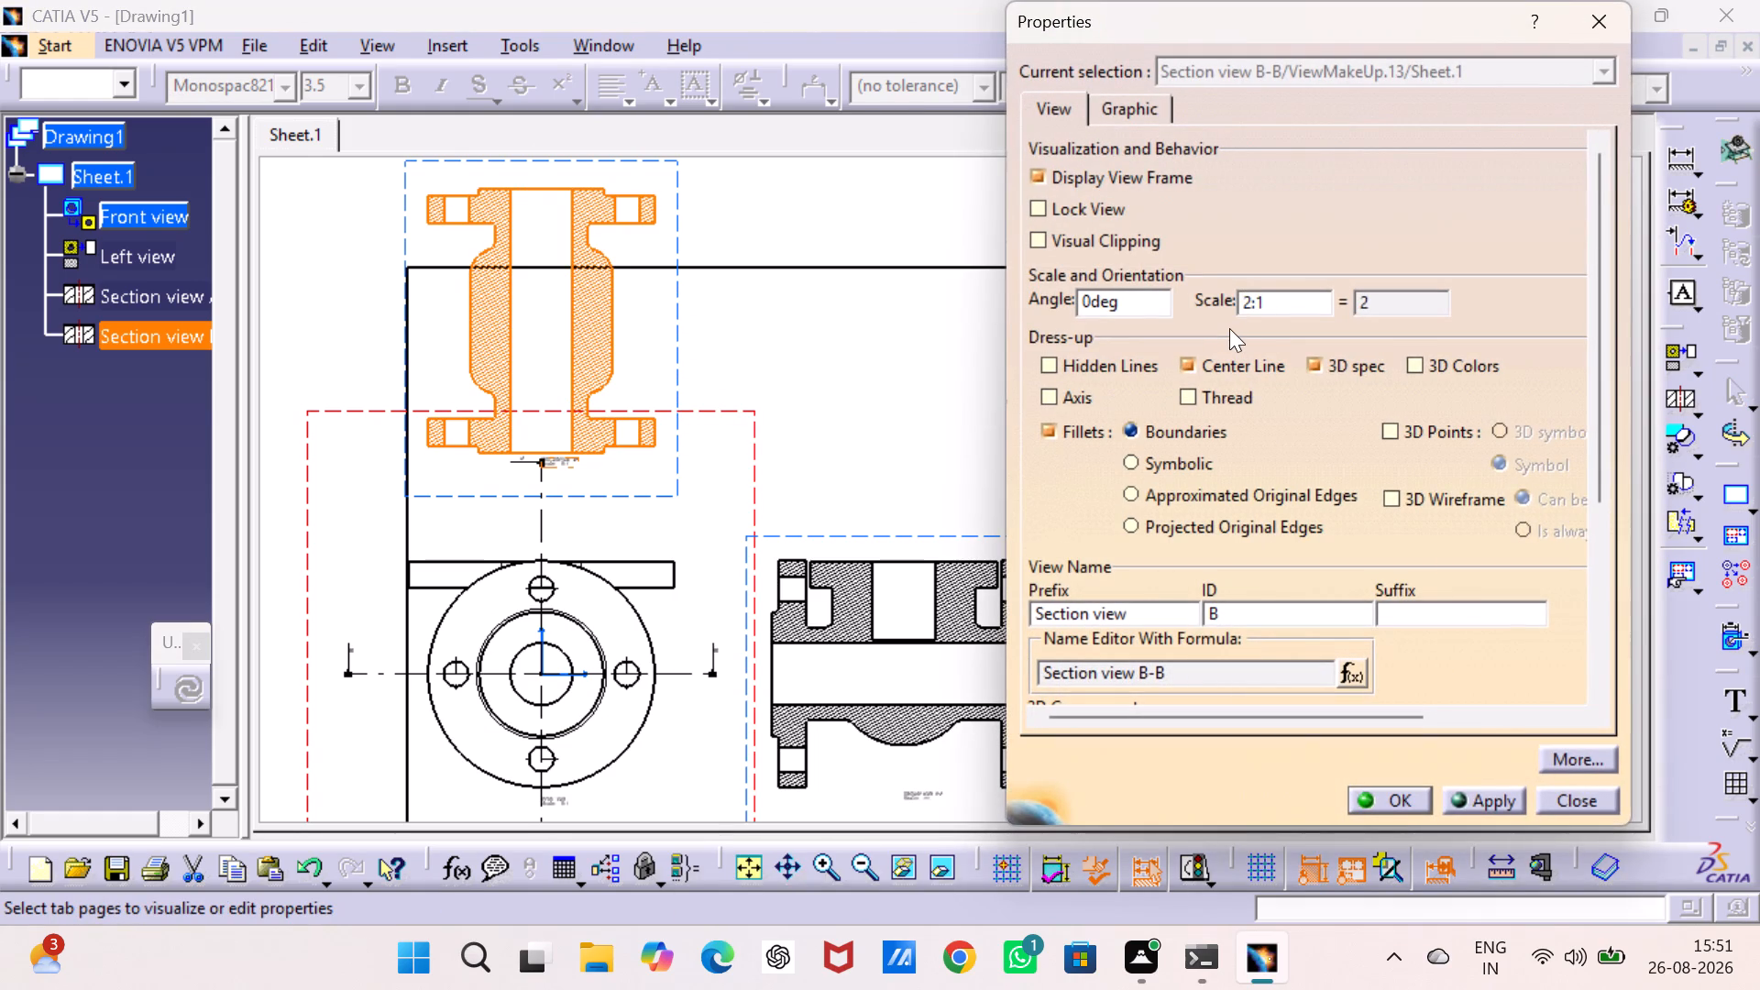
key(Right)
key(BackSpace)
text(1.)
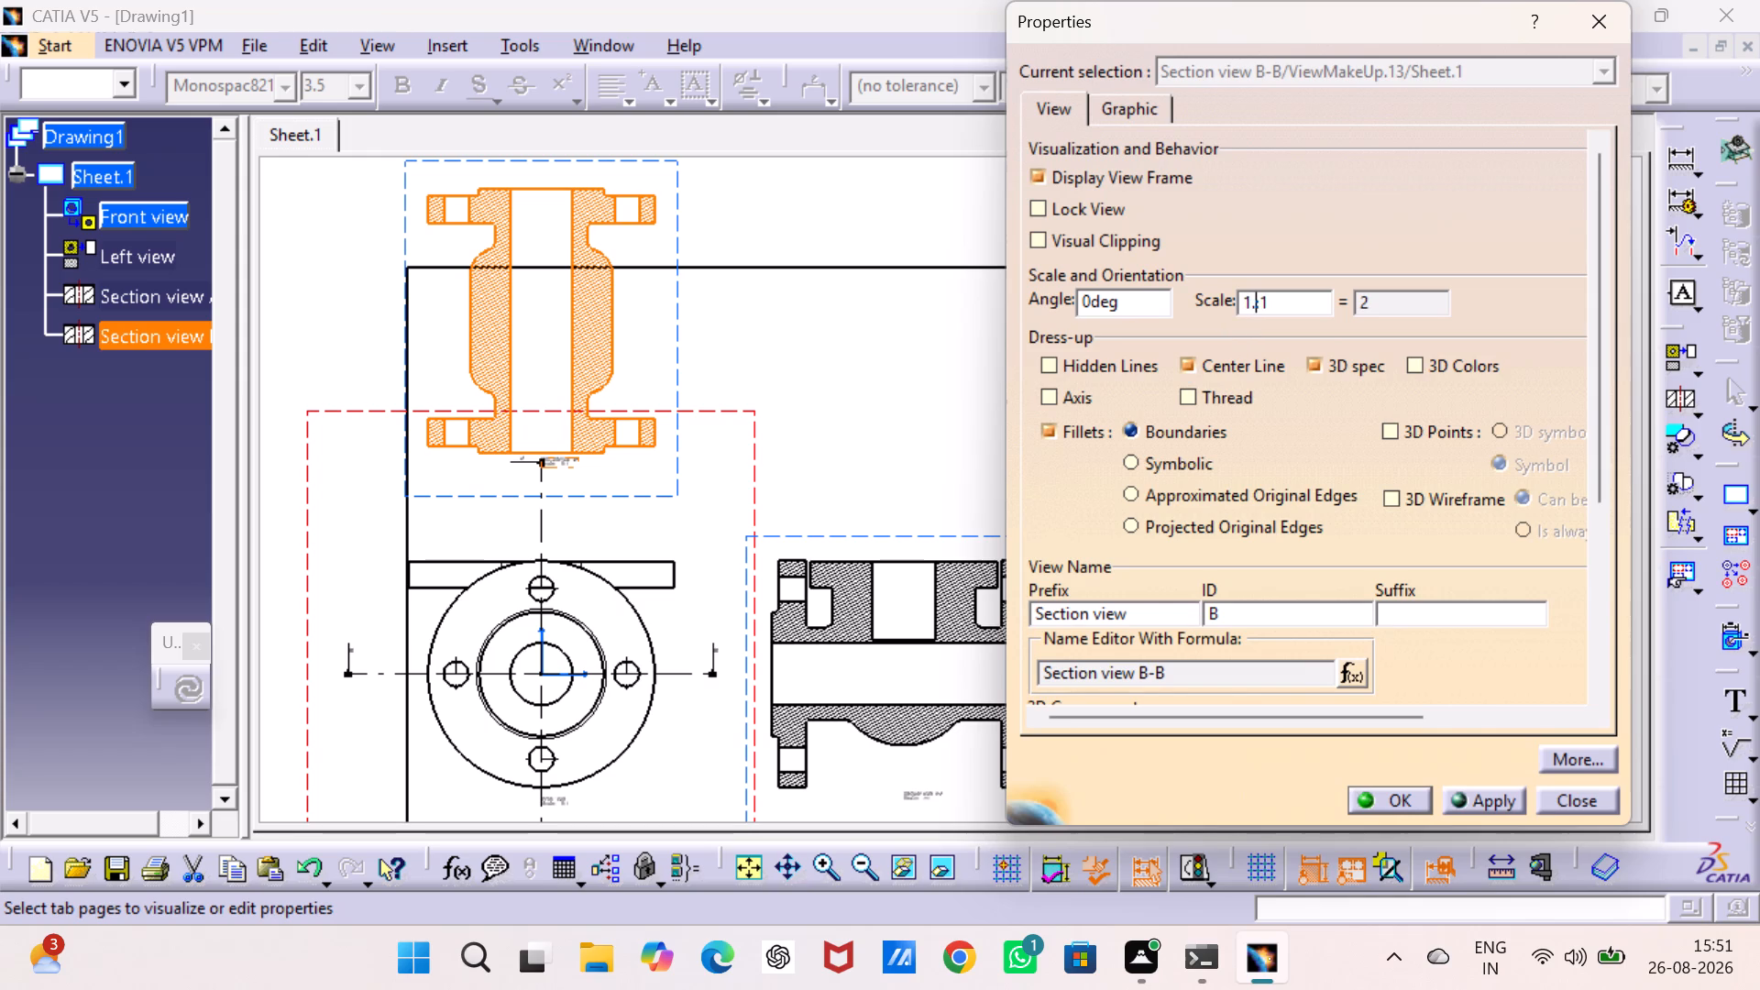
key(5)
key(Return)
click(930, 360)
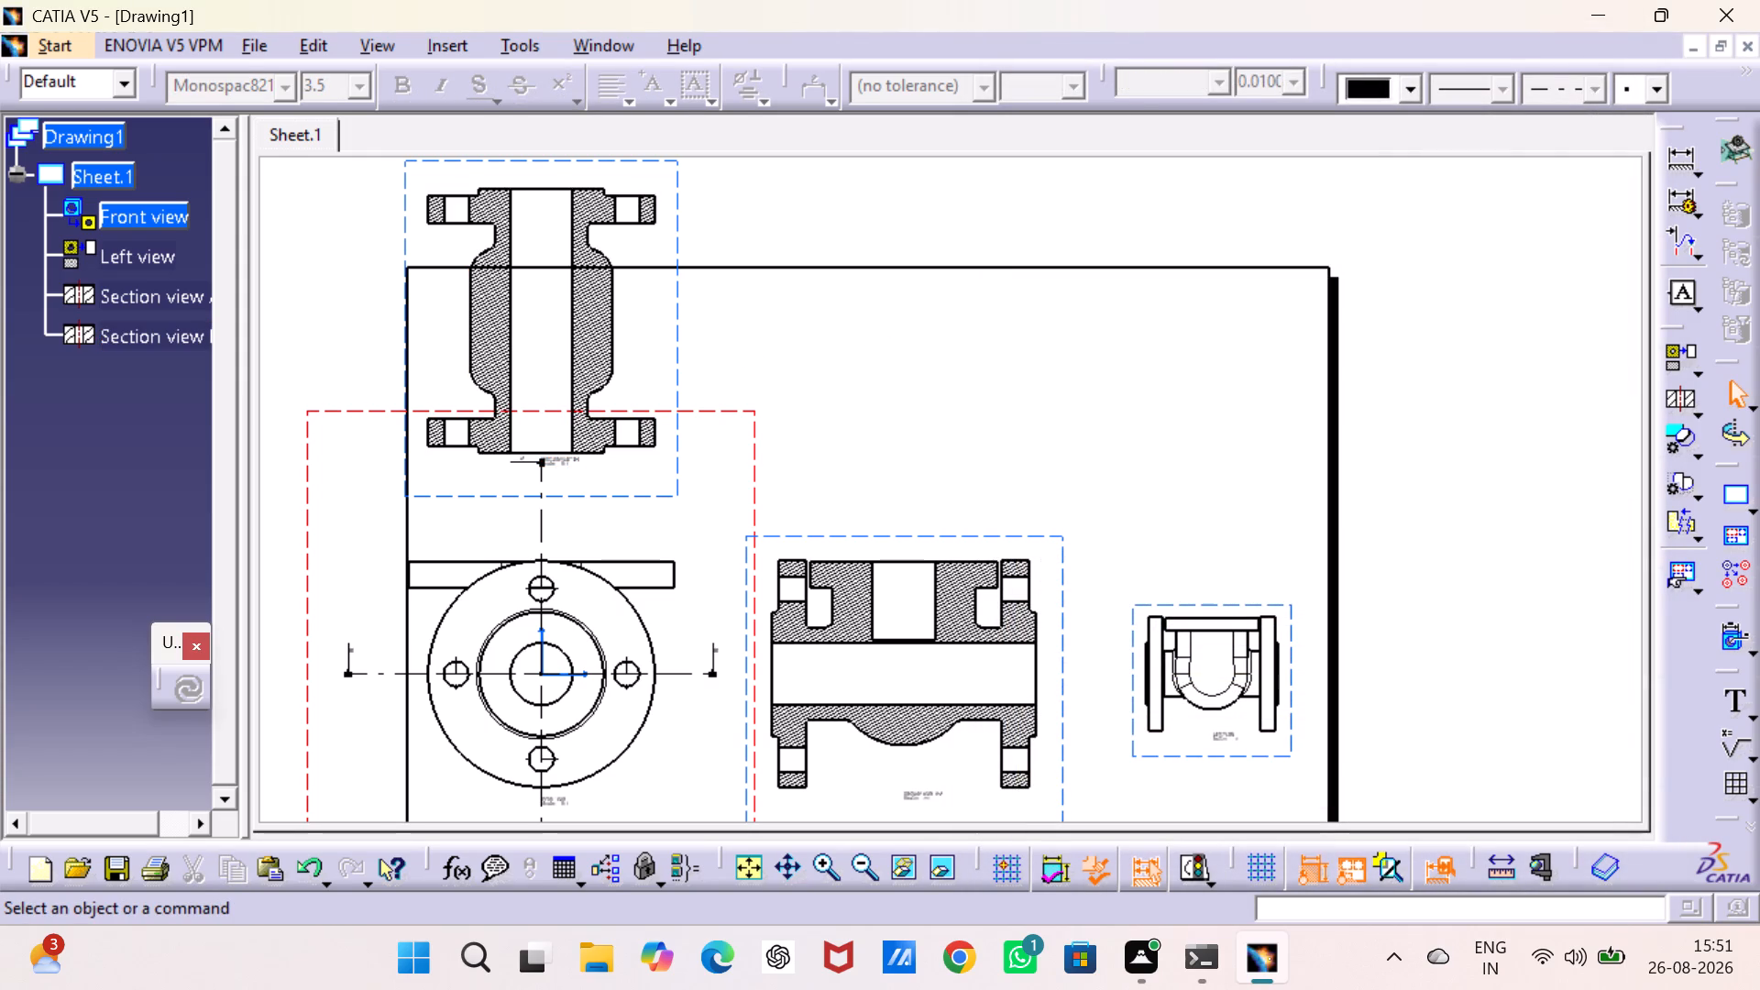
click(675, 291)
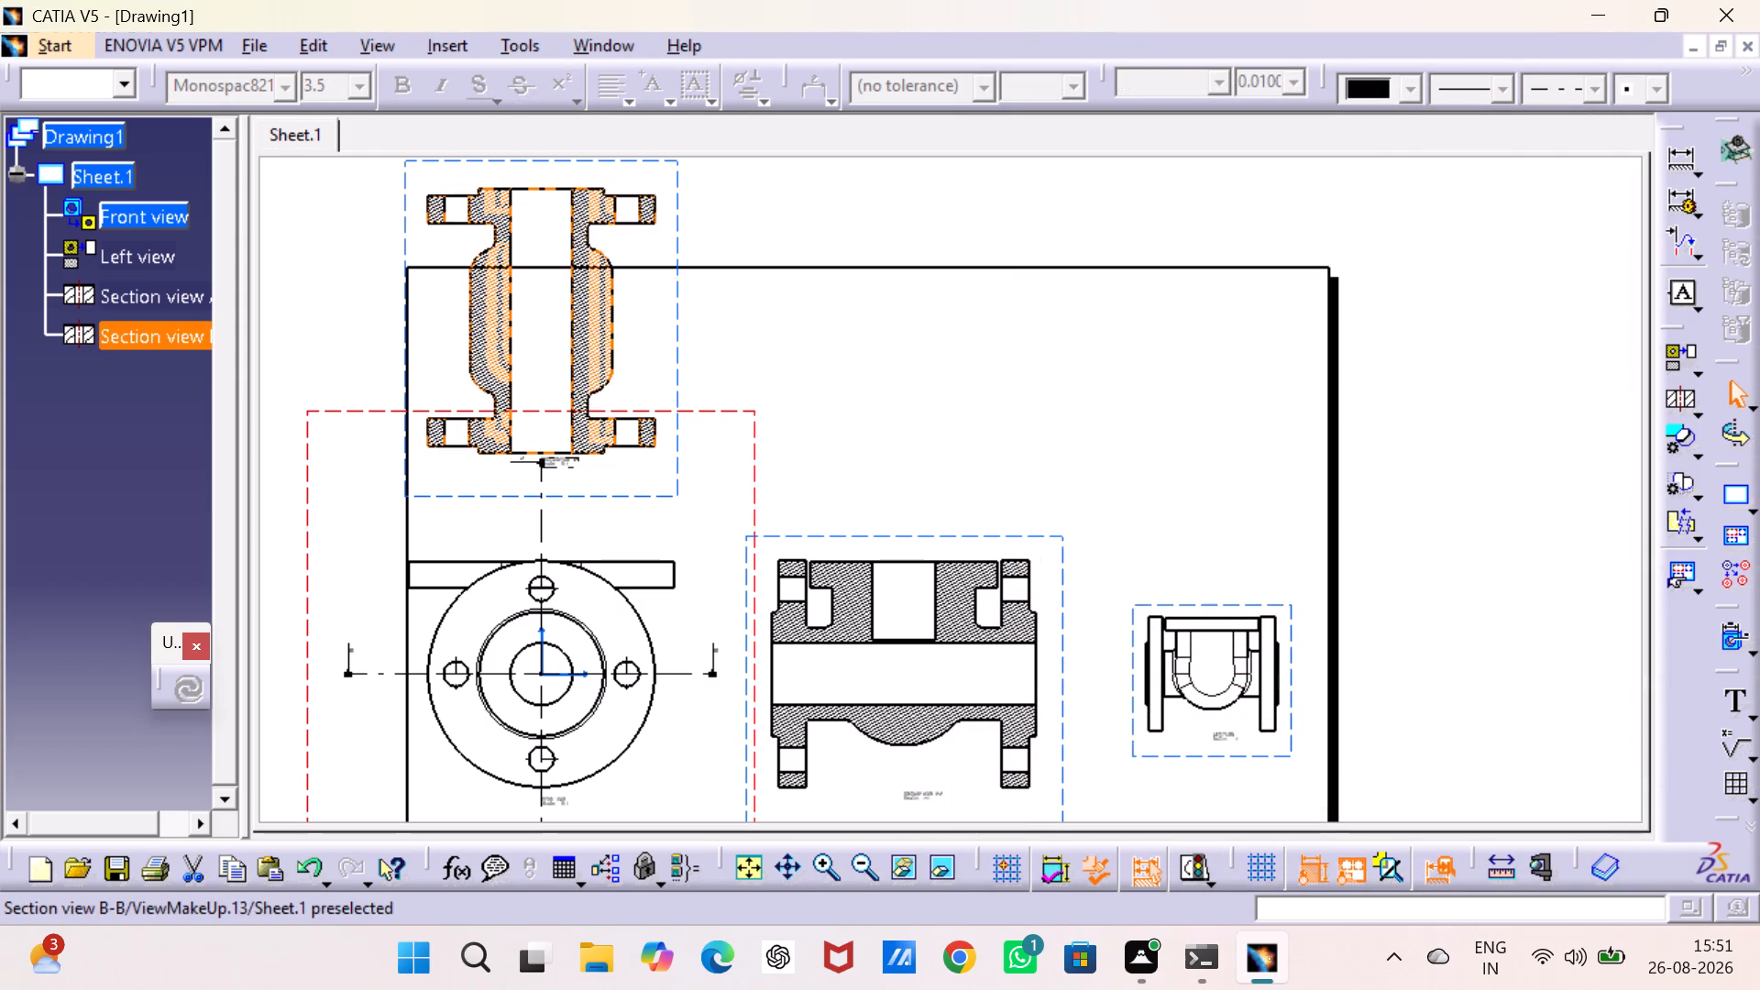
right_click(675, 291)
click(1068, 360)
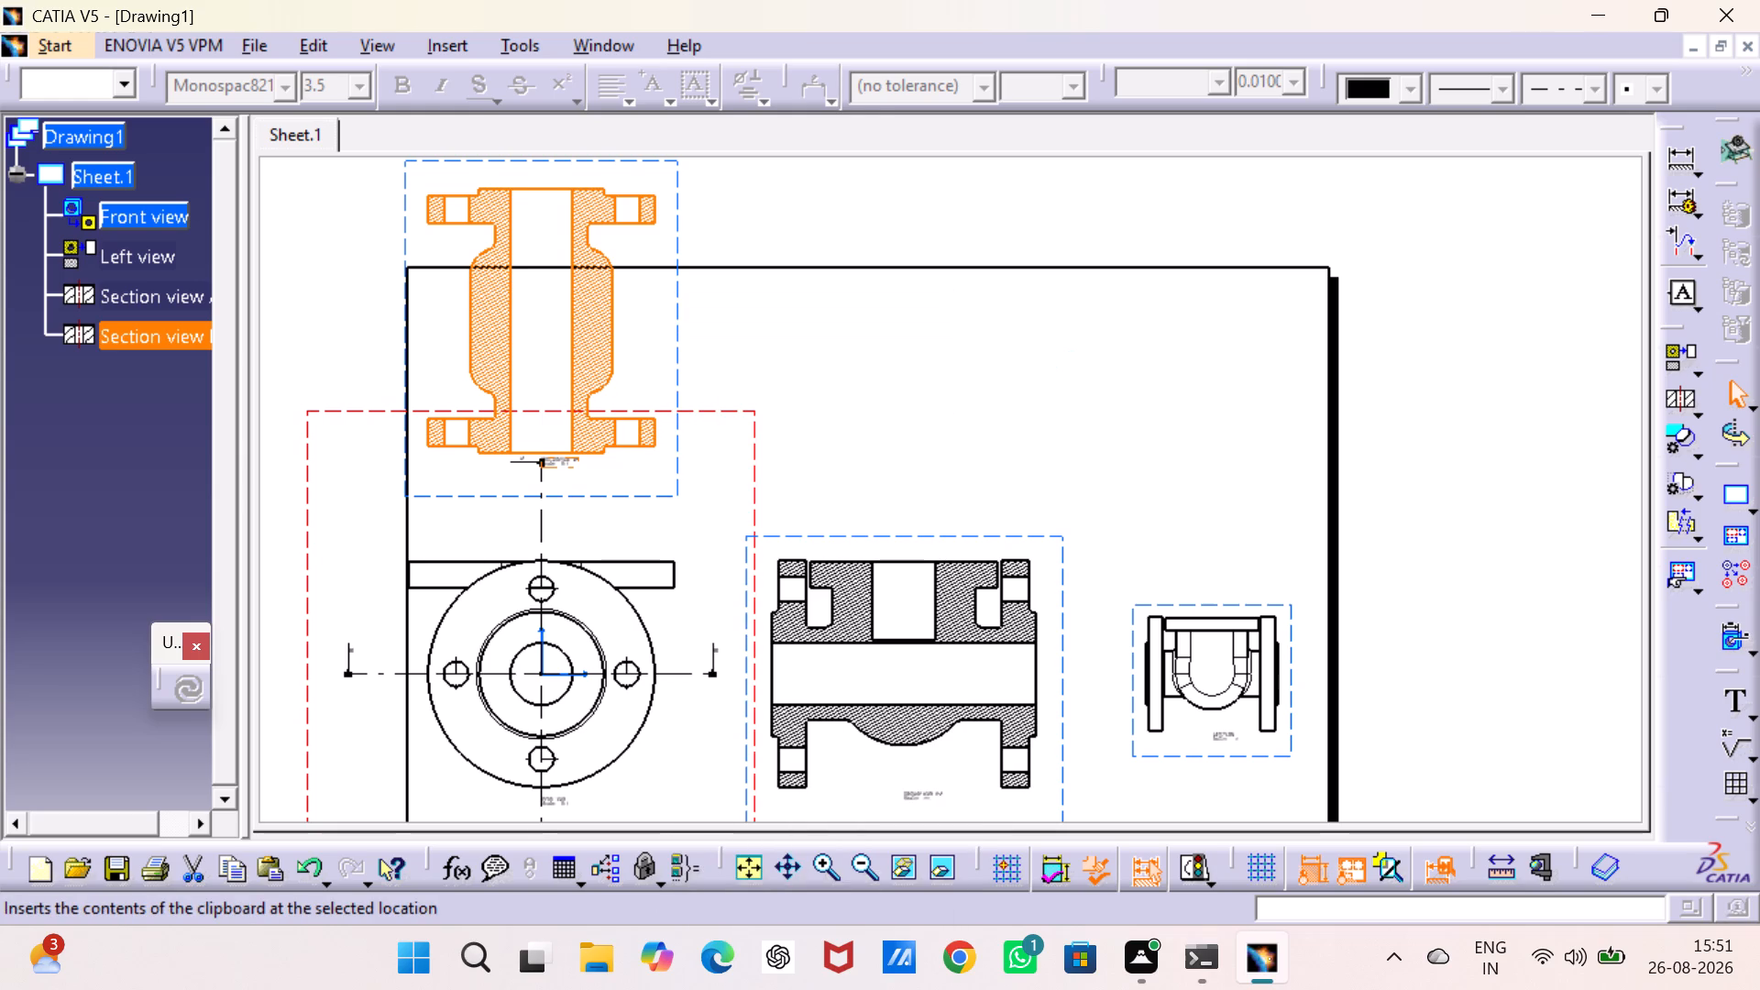
Lower the front view and its aligned views on the sheet, positioning section view B-B above it just inside the sheet's top edge.
drag(638, 493, 644, 559)
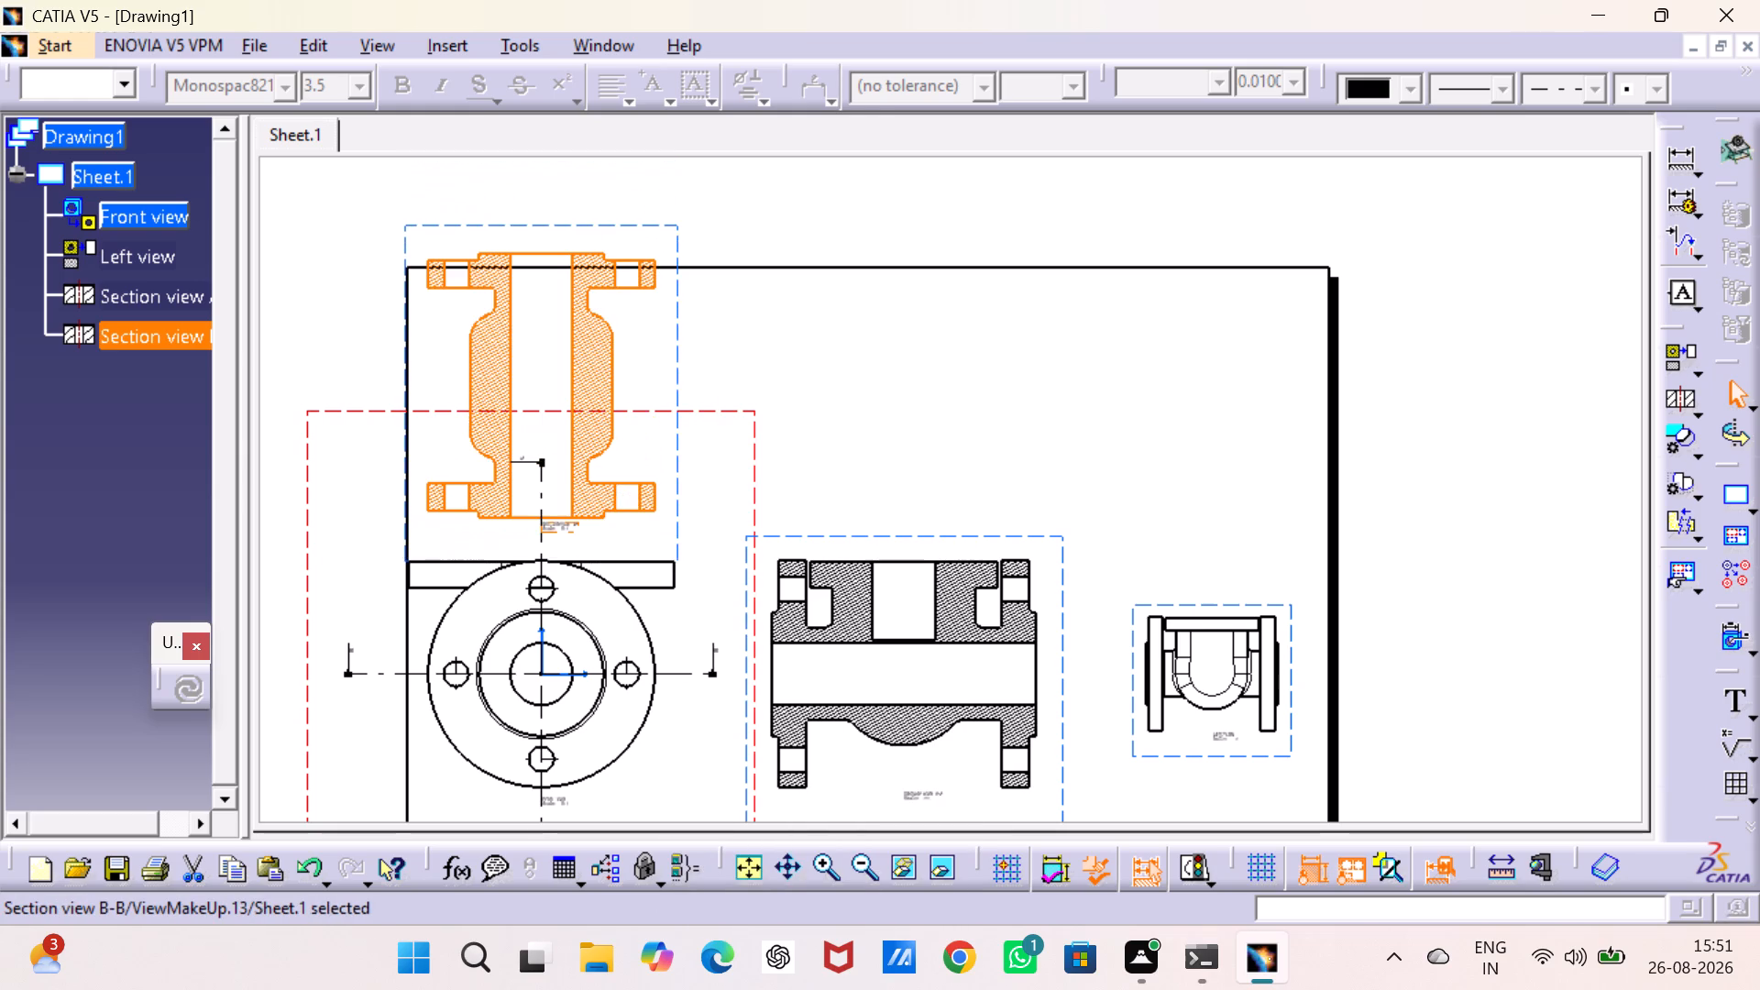
middle_drag(997, 475, 995, 64)
drag(644, 537, 648, 579)
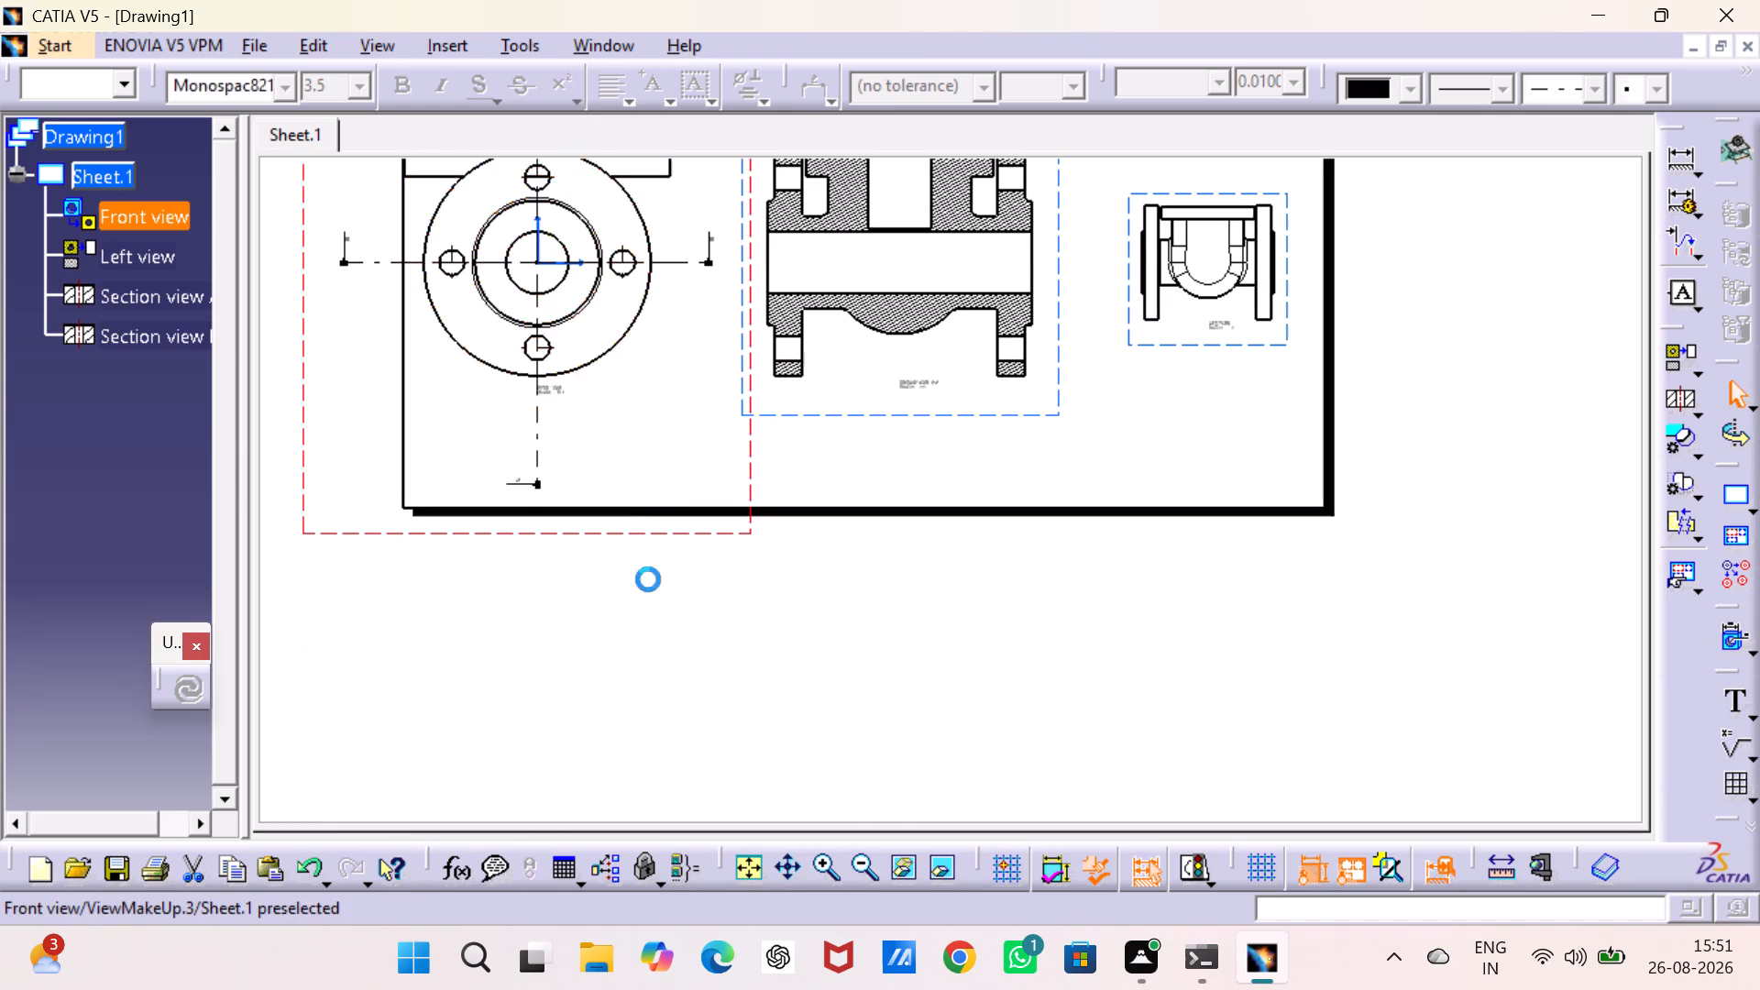
drag(648, 579, 654, 638)
middle_drag(666, 433, 696, 492)
scroll(678, 436, down, 1)
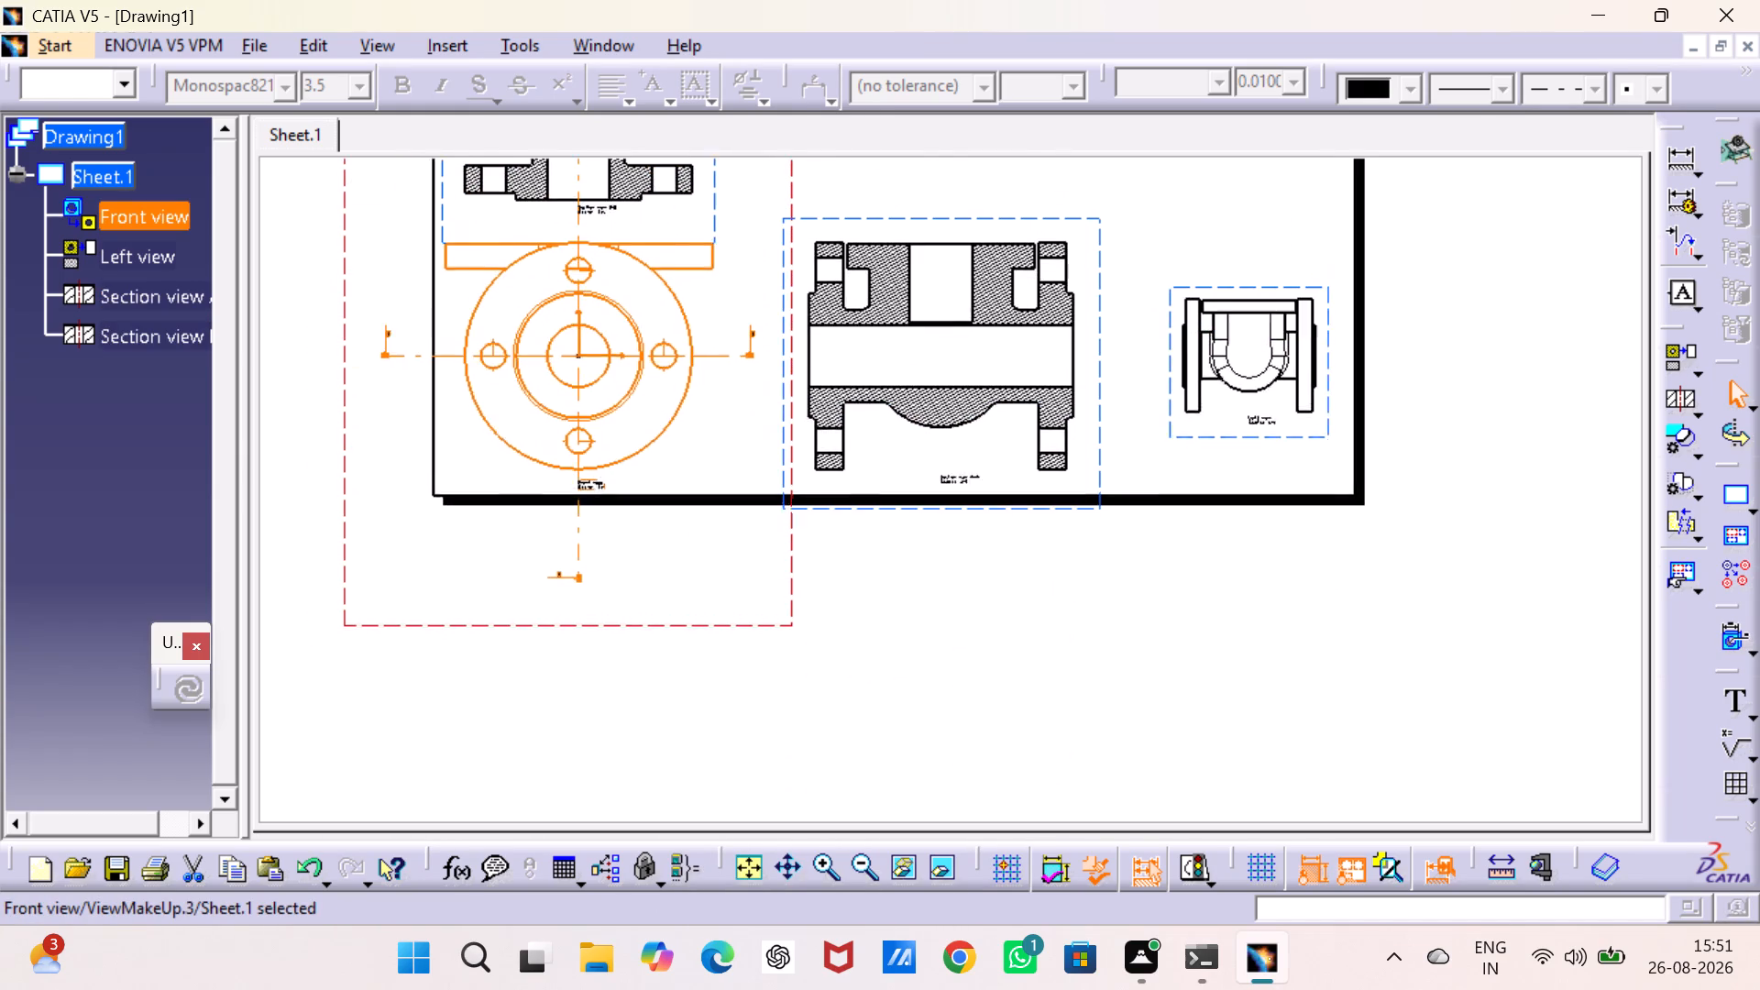
middle_drag(696, 492, 646, 731)
middle_drag(686, 269, 694, 520)
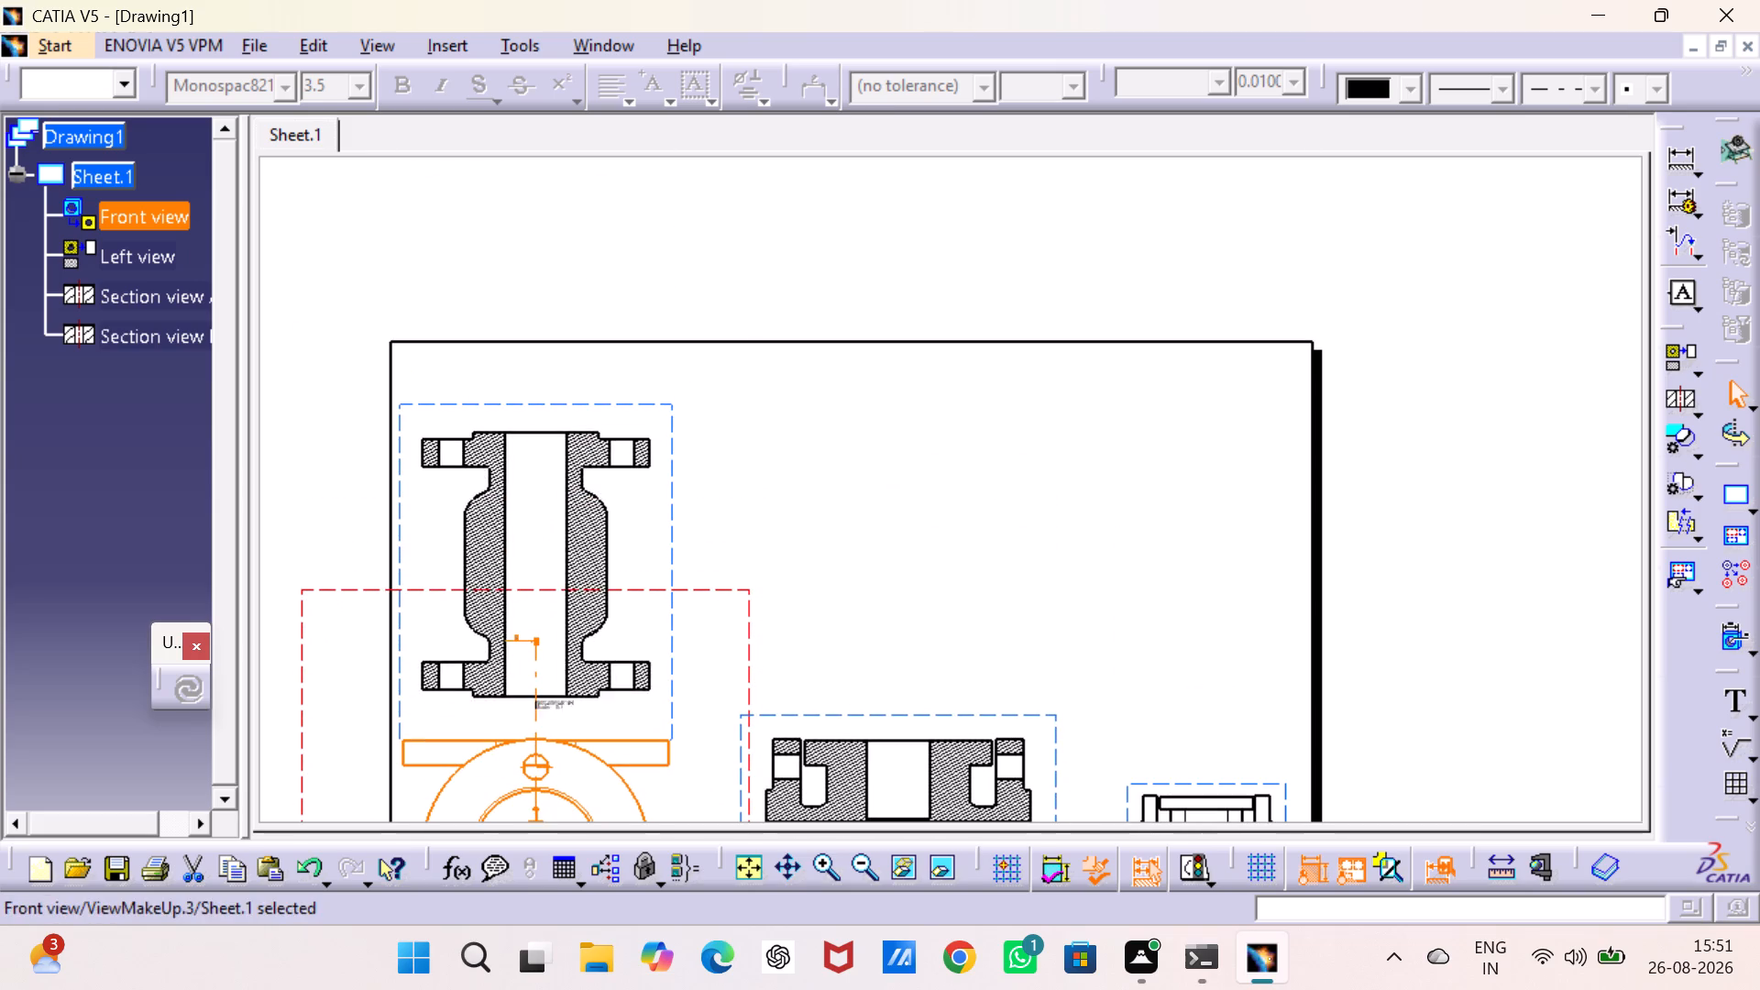
drag(624, 402, 626, 350)
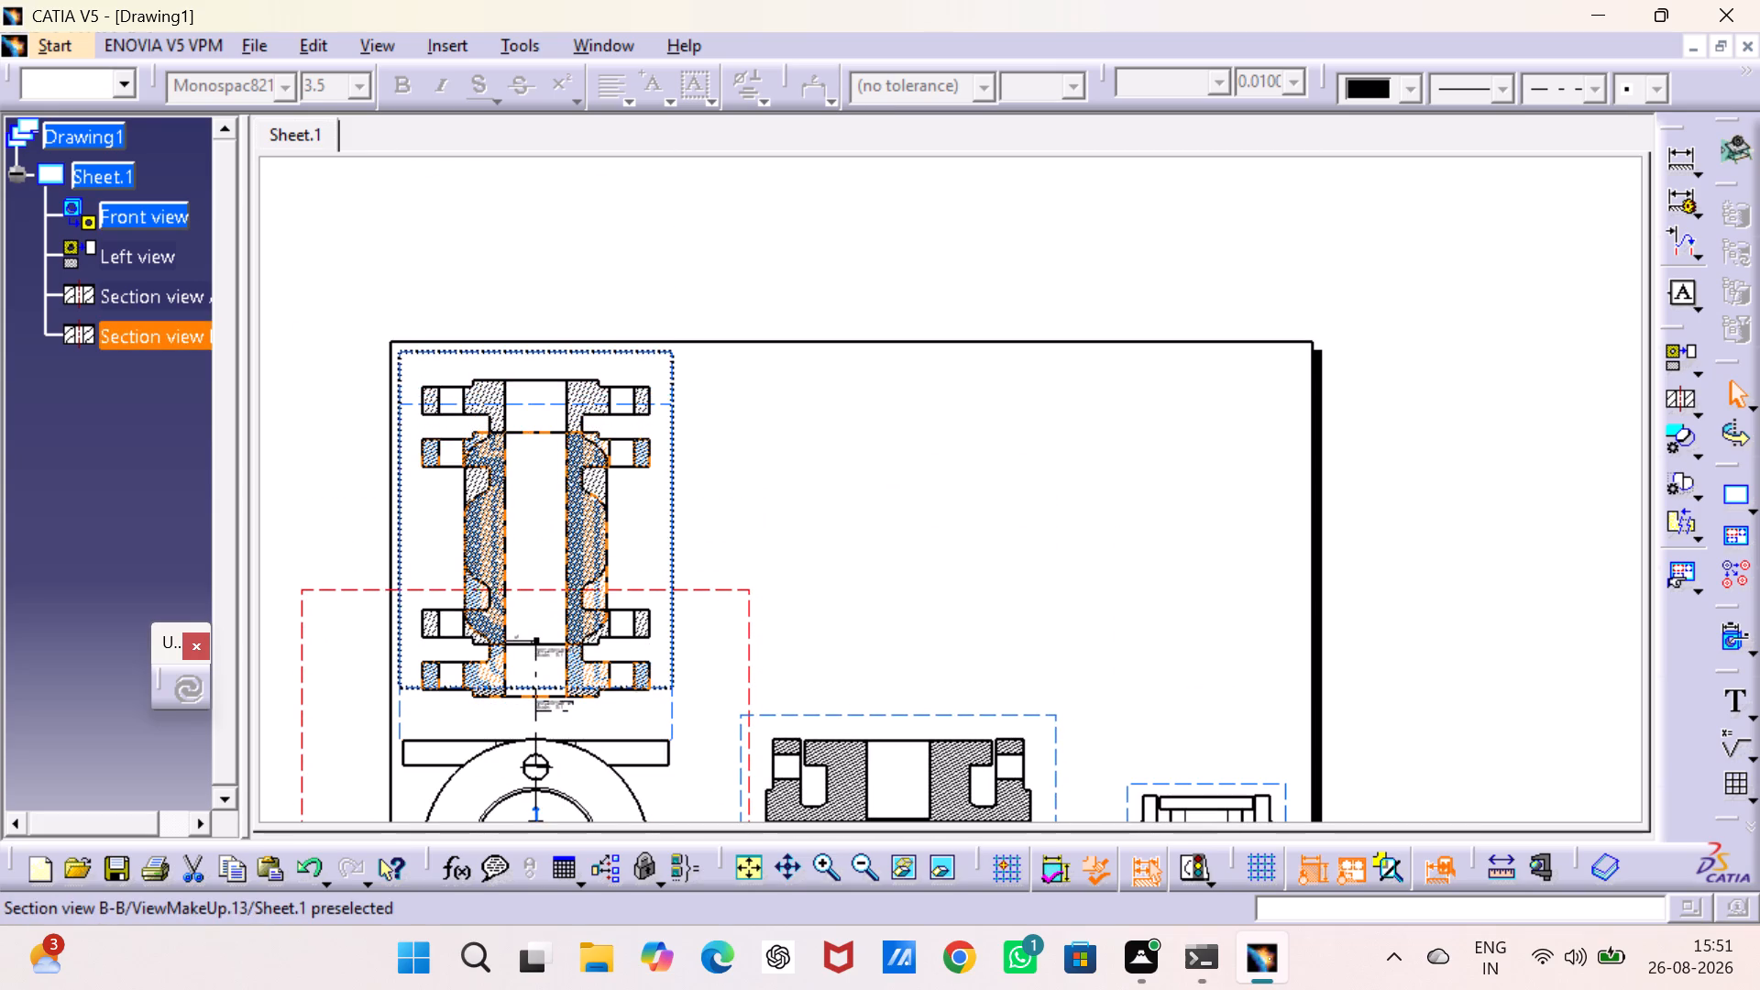
drag(626, 350, 626, 349)
click(1005, 461)
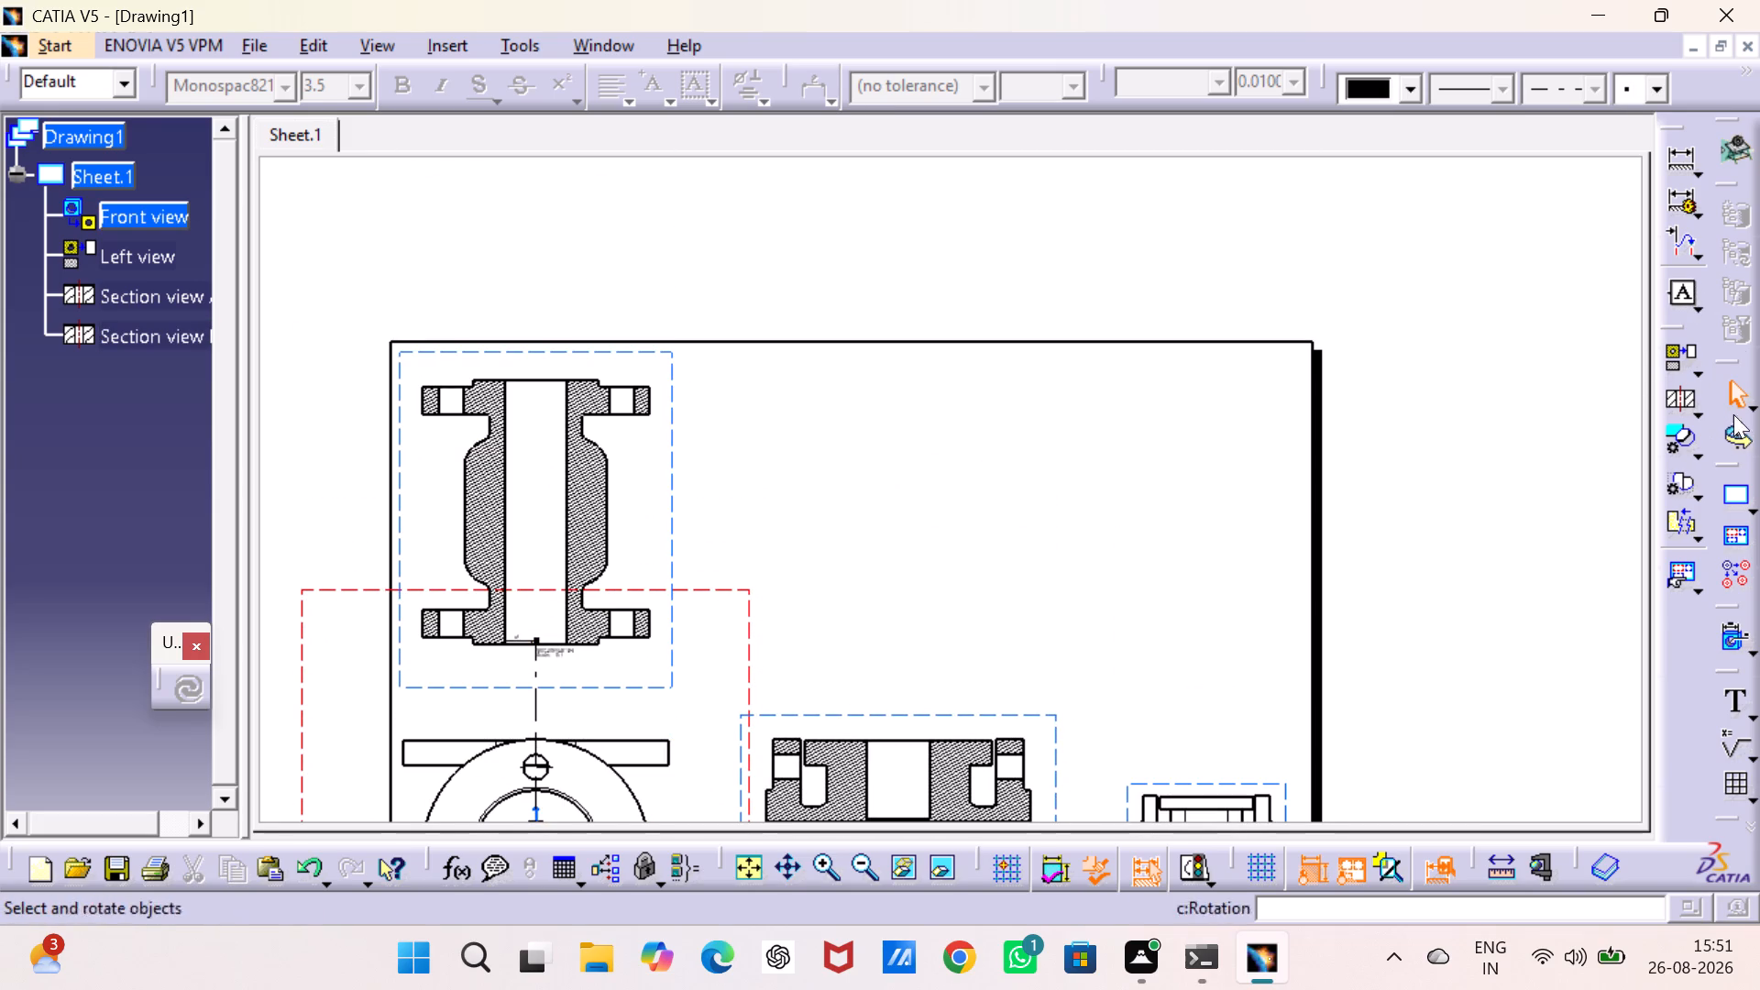
Create an isometric view from the Y-Strainer Valve Body part and place it inside the sheet's upper-right corner.
click(1701, 372)
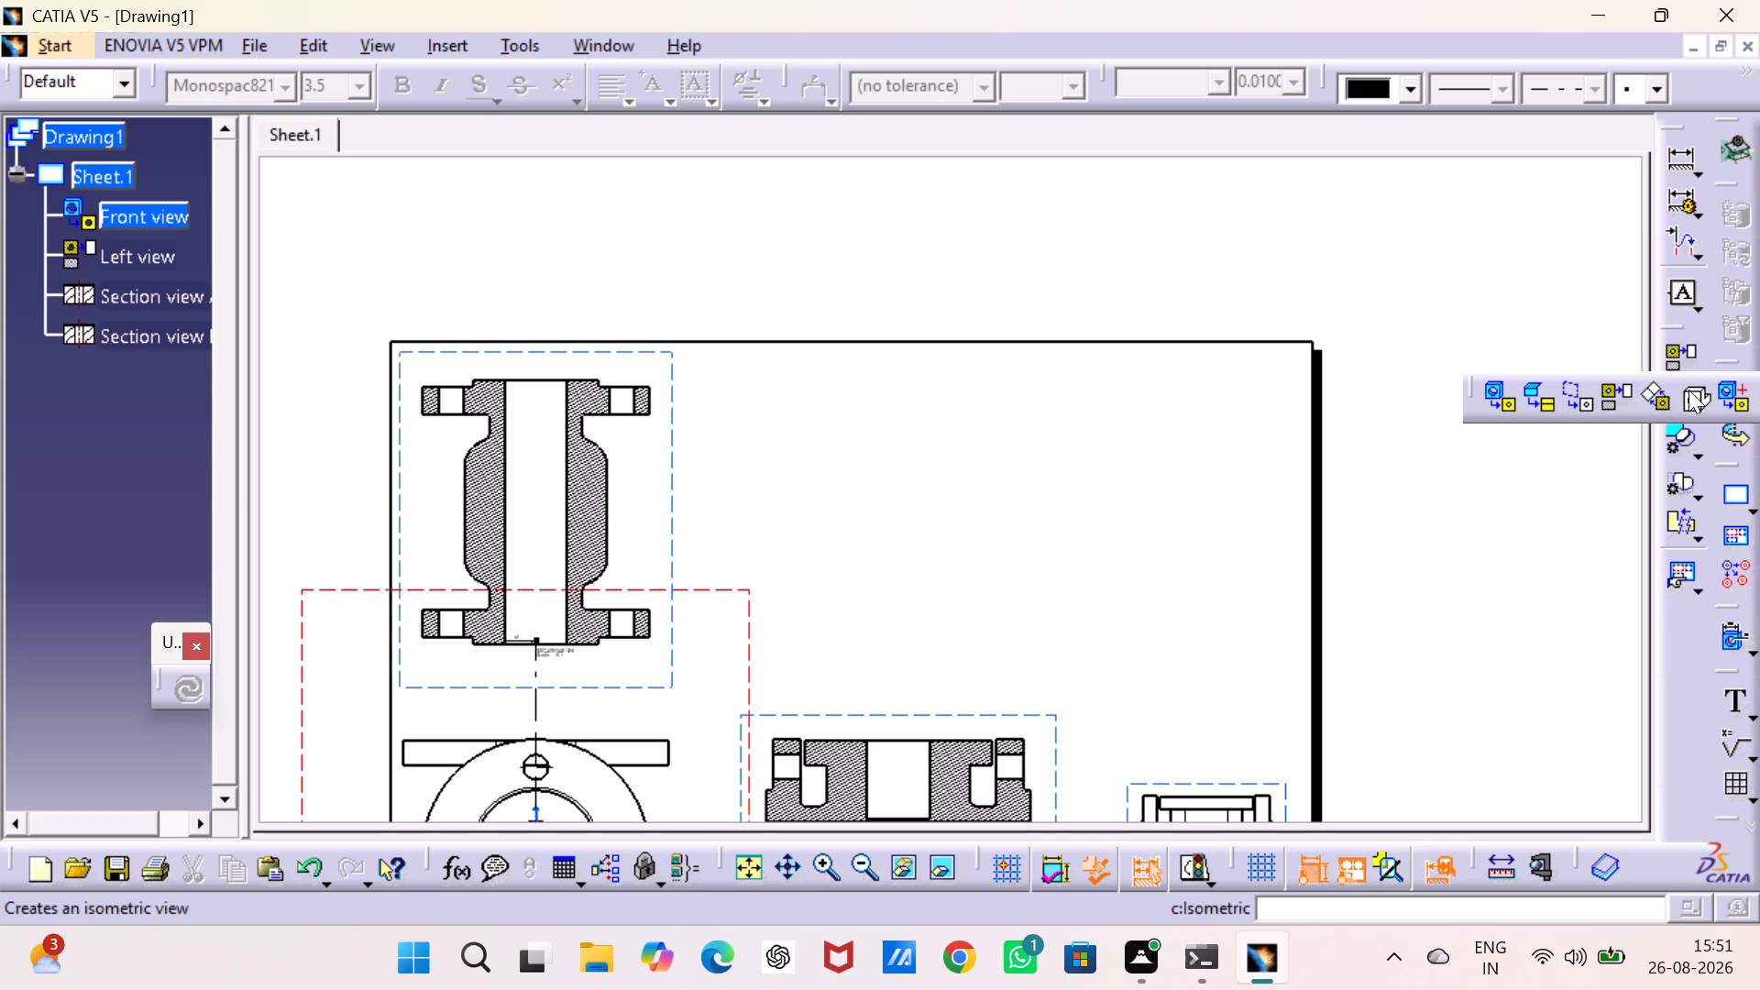
click(1688, 390)
click(588, 39)
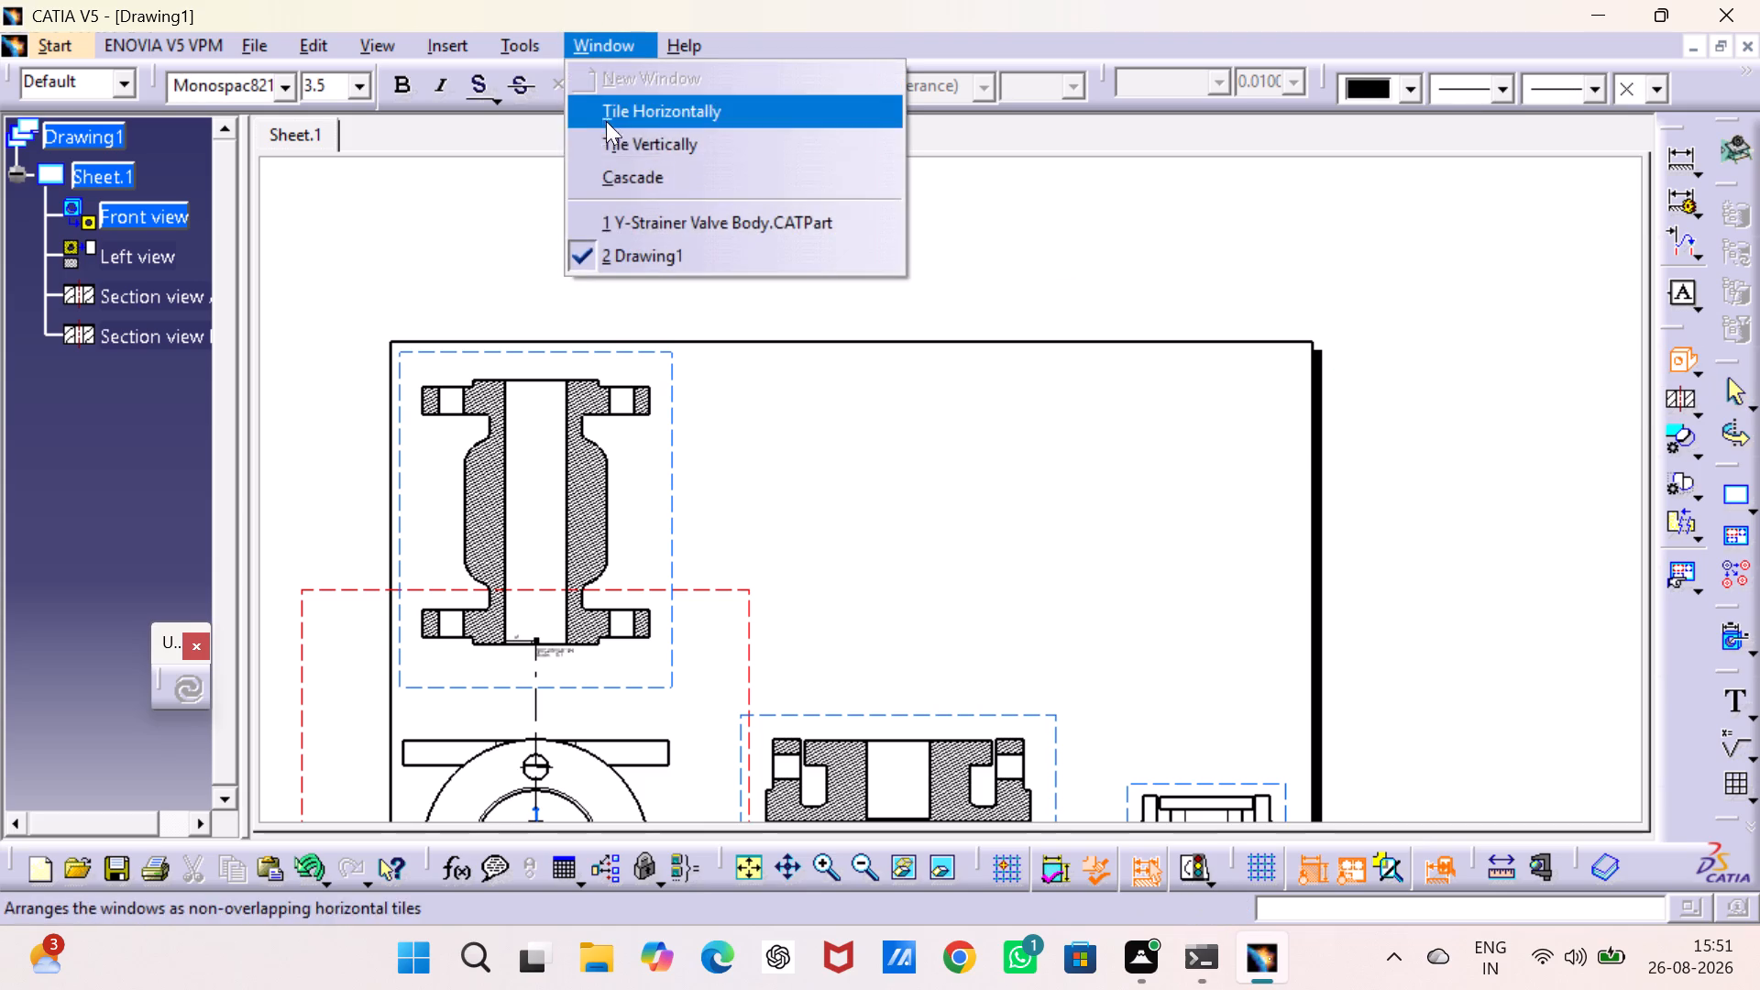
click(656, 219)
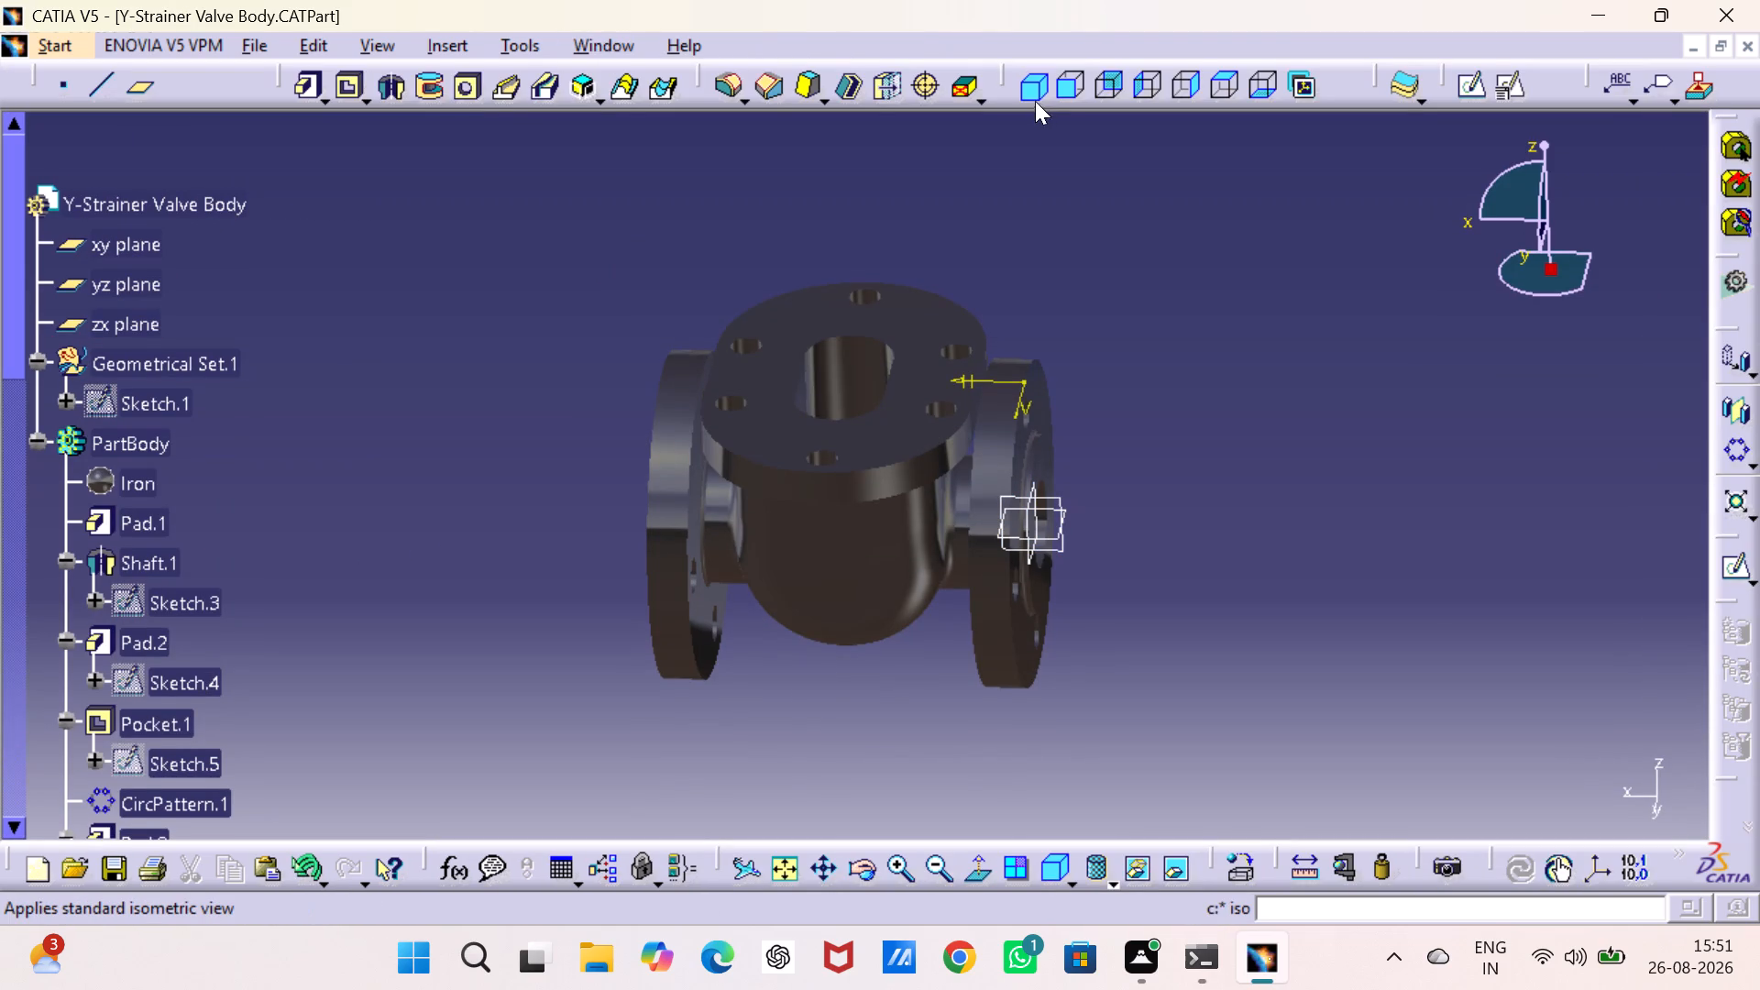
click(1033, 93)
click(659, 607)
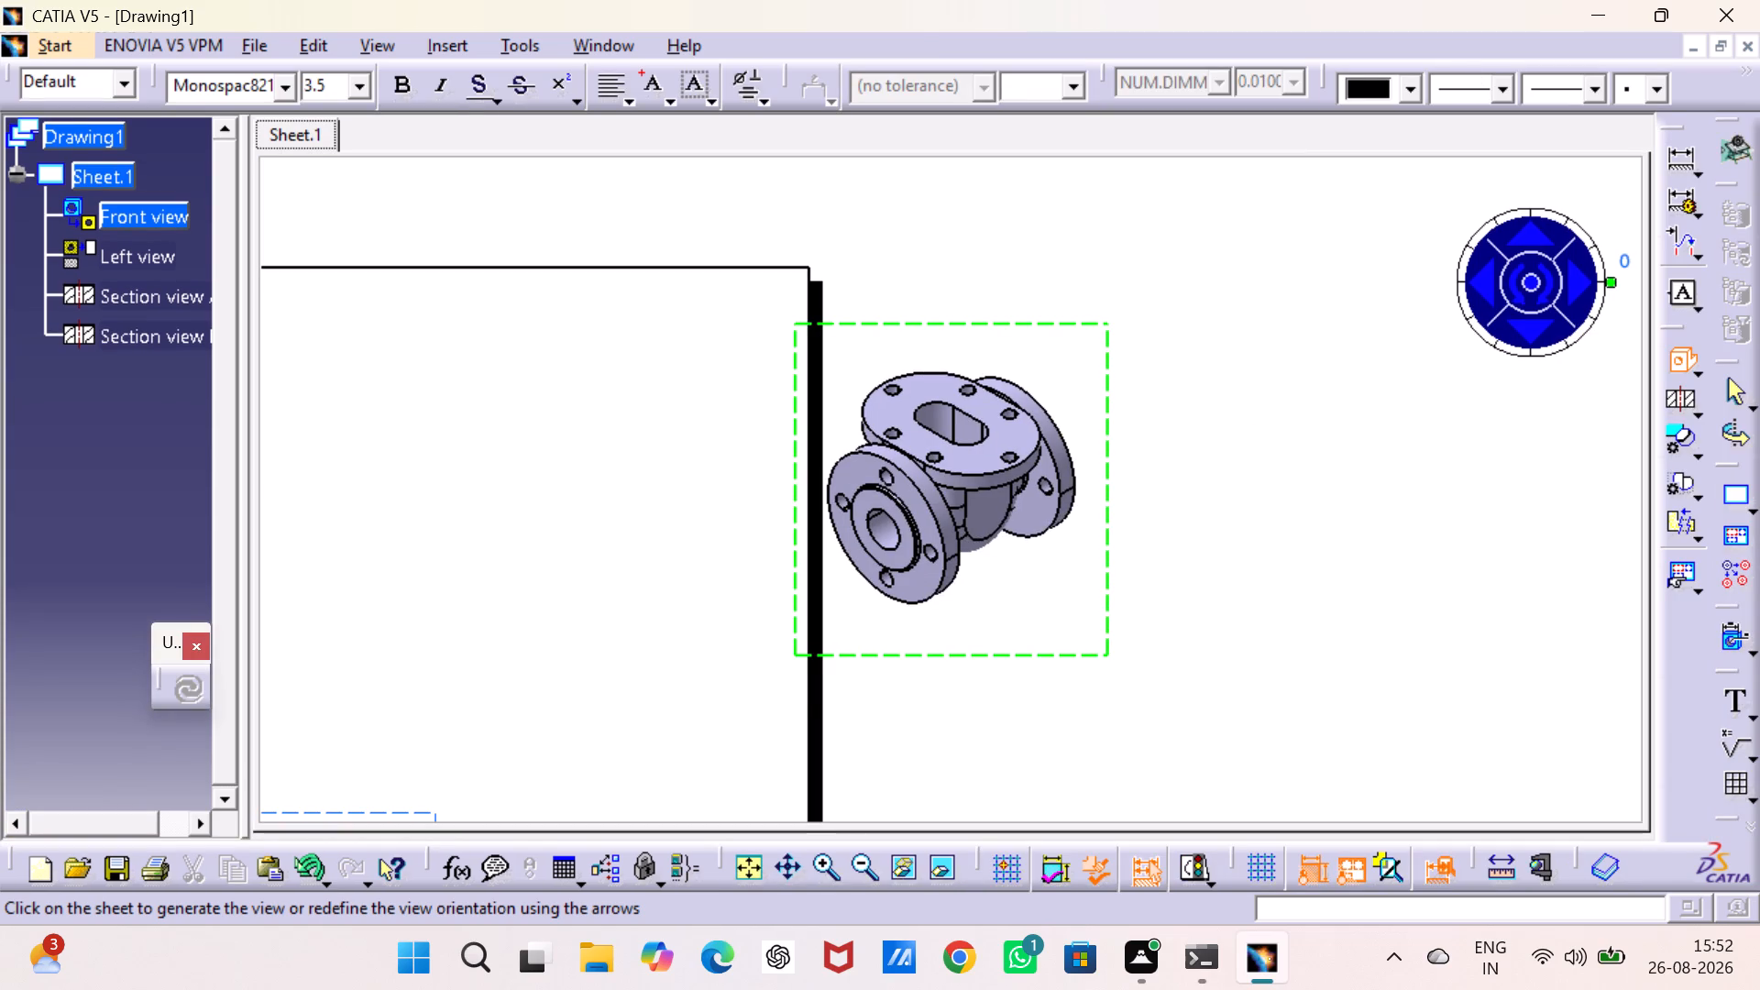
drag(794, 442, 338, 464)
click(1053, 482)
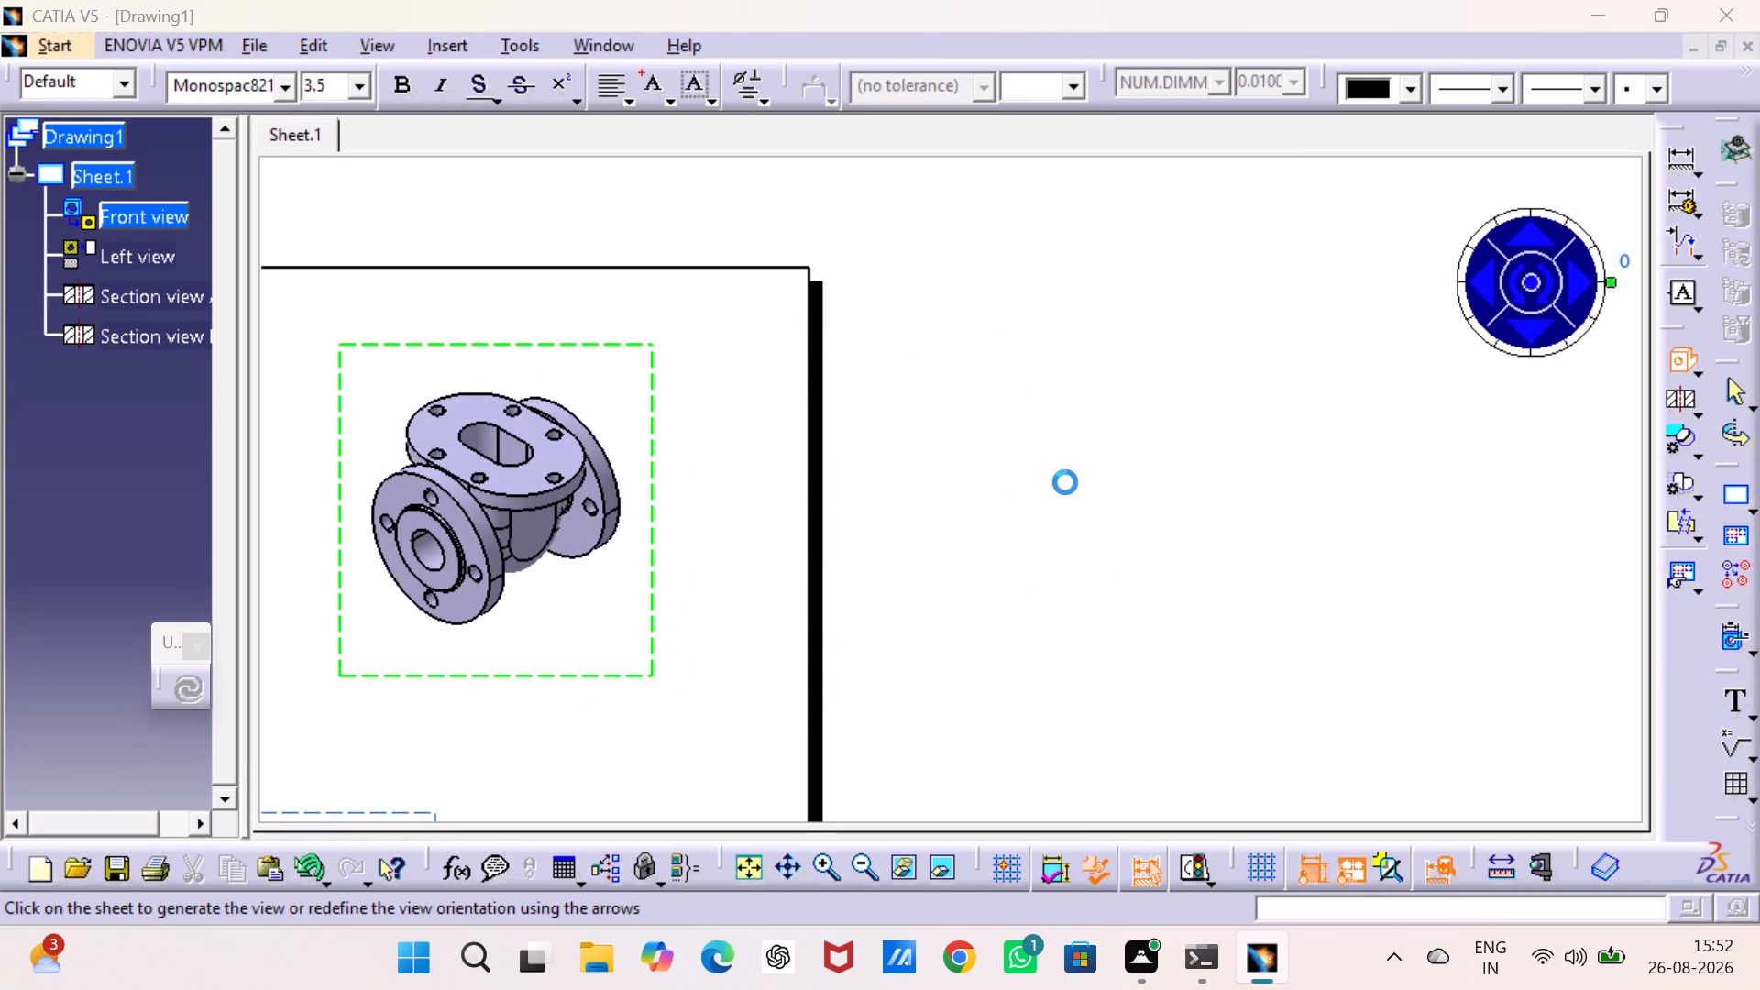
middle_drag(1072, 482, 1593, 295)
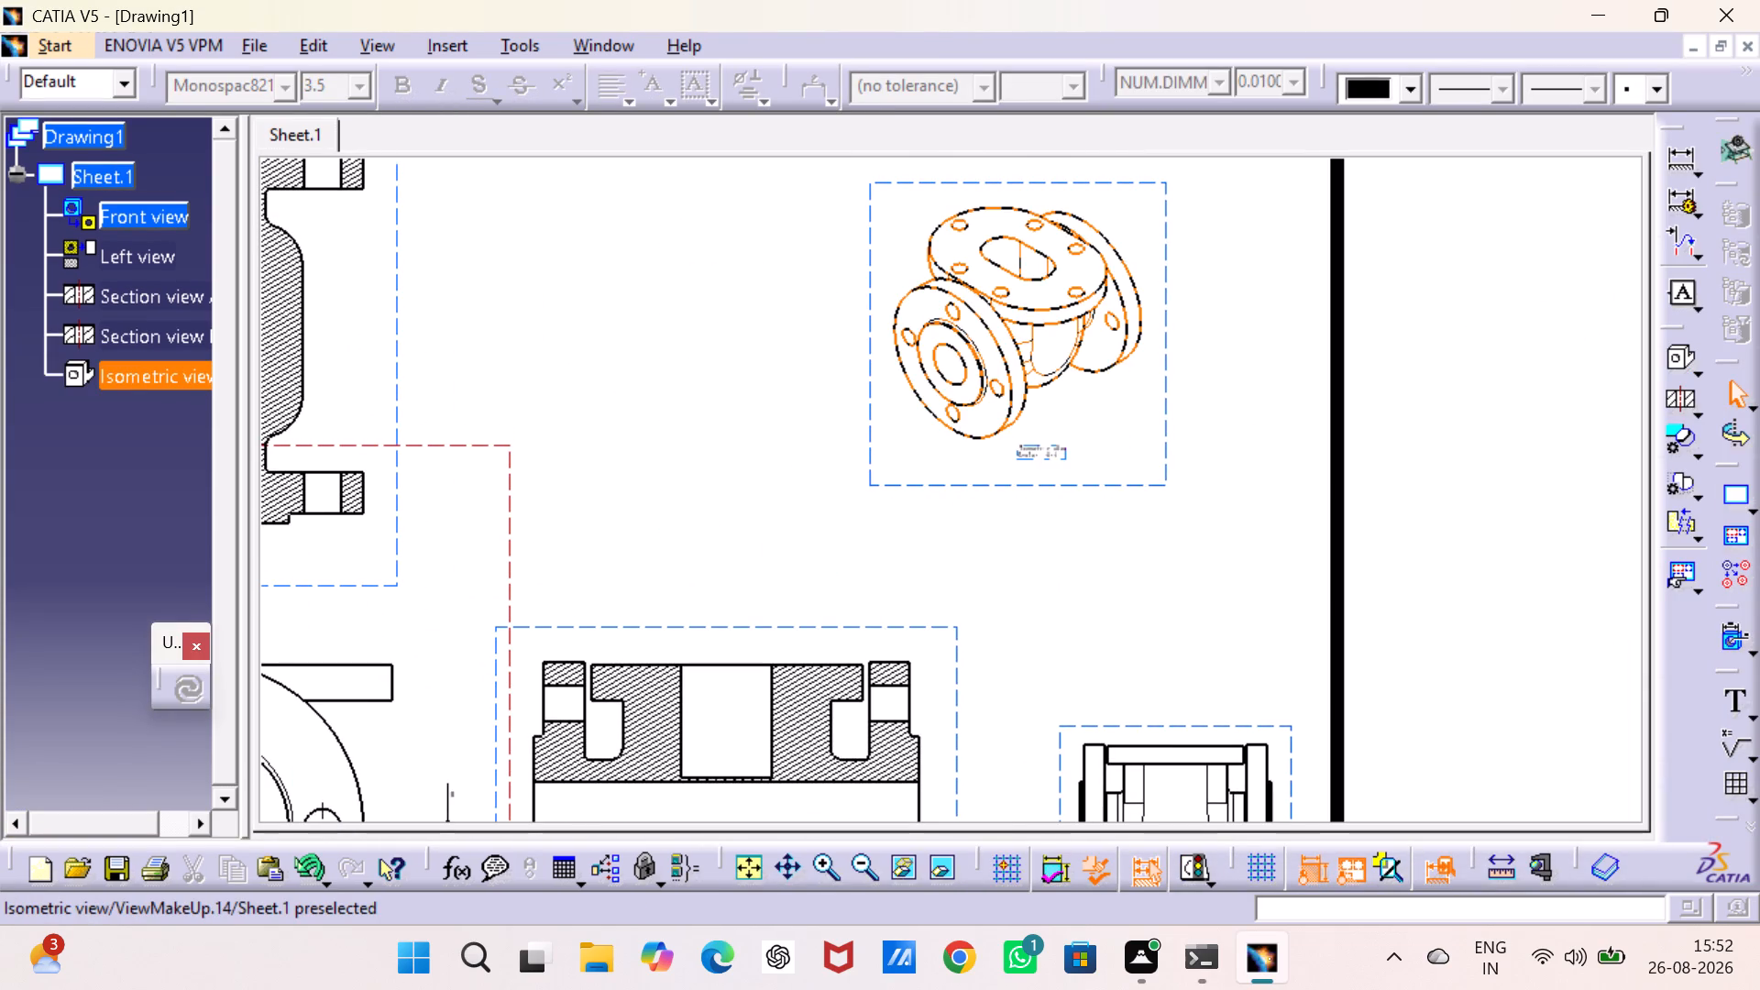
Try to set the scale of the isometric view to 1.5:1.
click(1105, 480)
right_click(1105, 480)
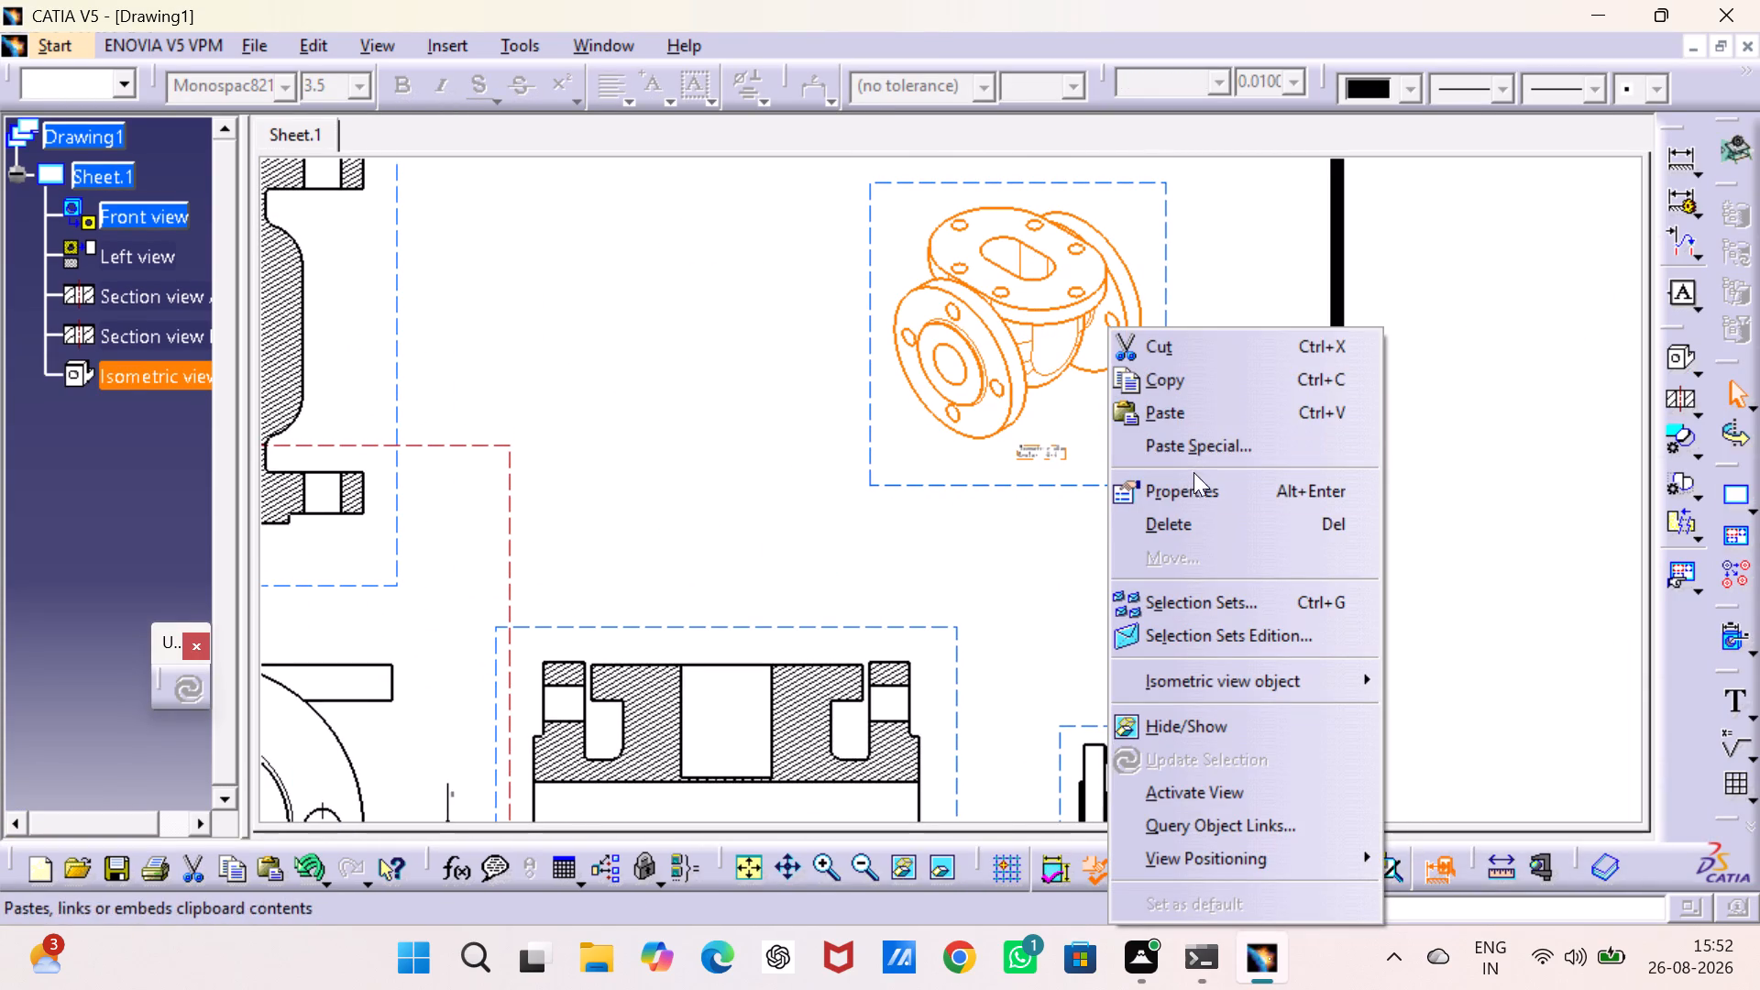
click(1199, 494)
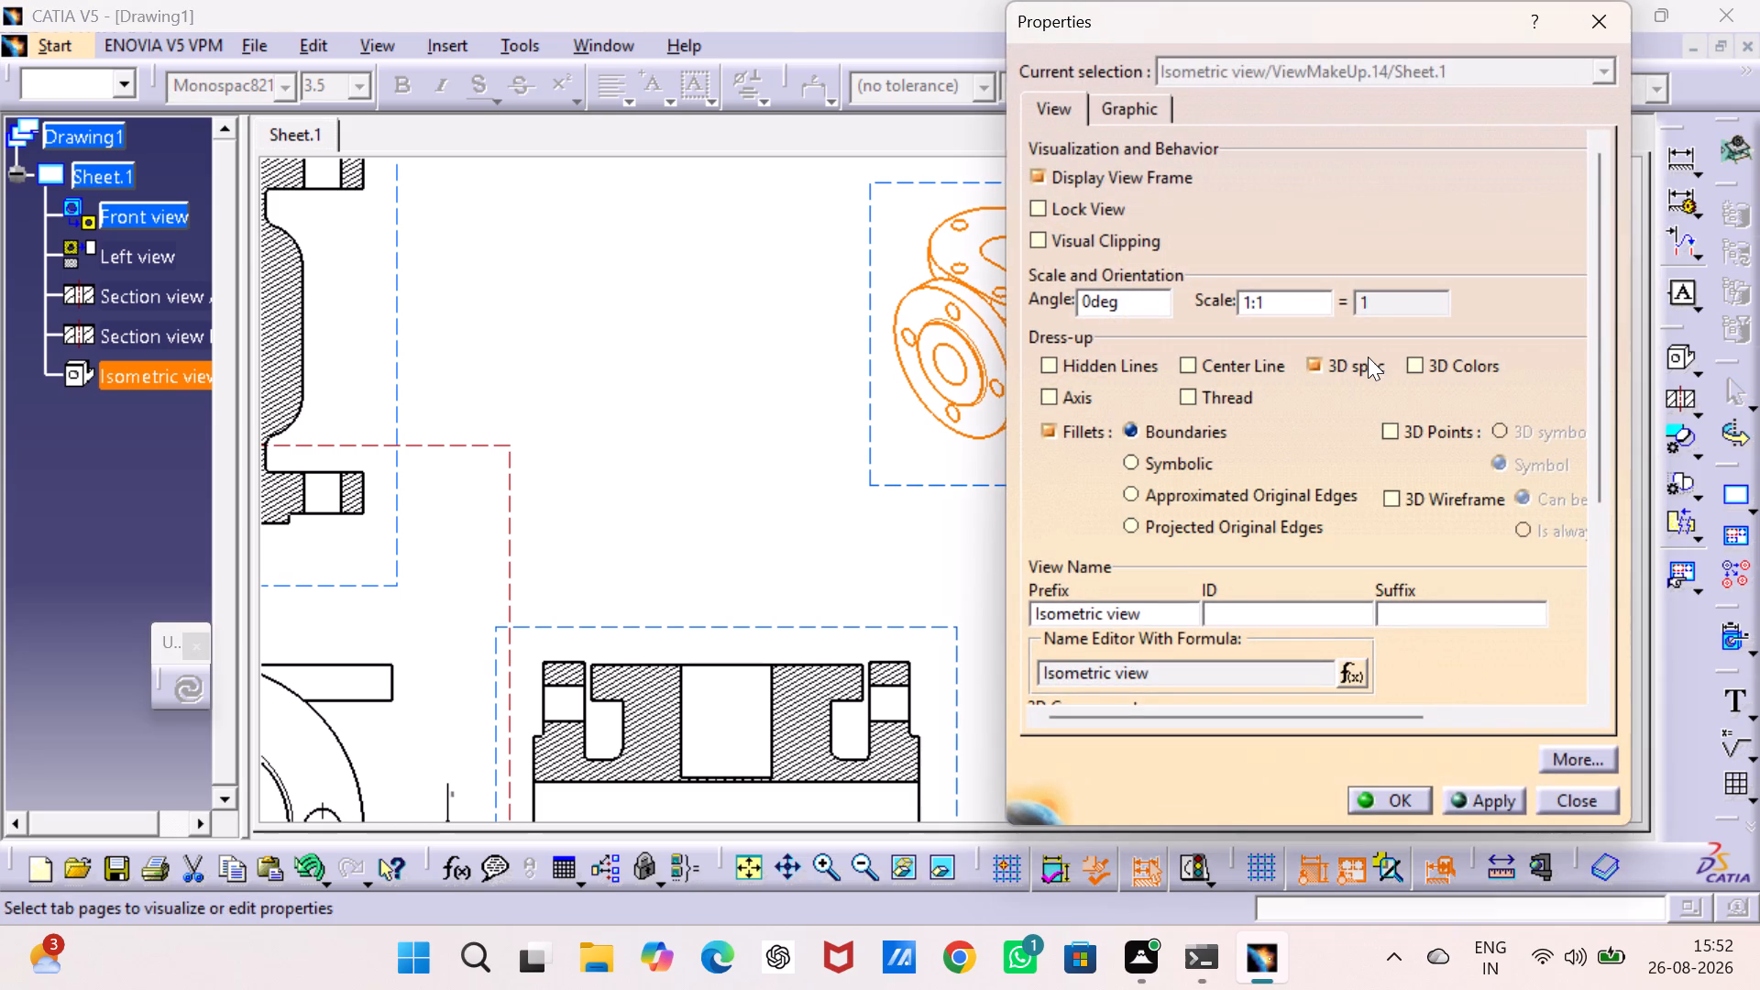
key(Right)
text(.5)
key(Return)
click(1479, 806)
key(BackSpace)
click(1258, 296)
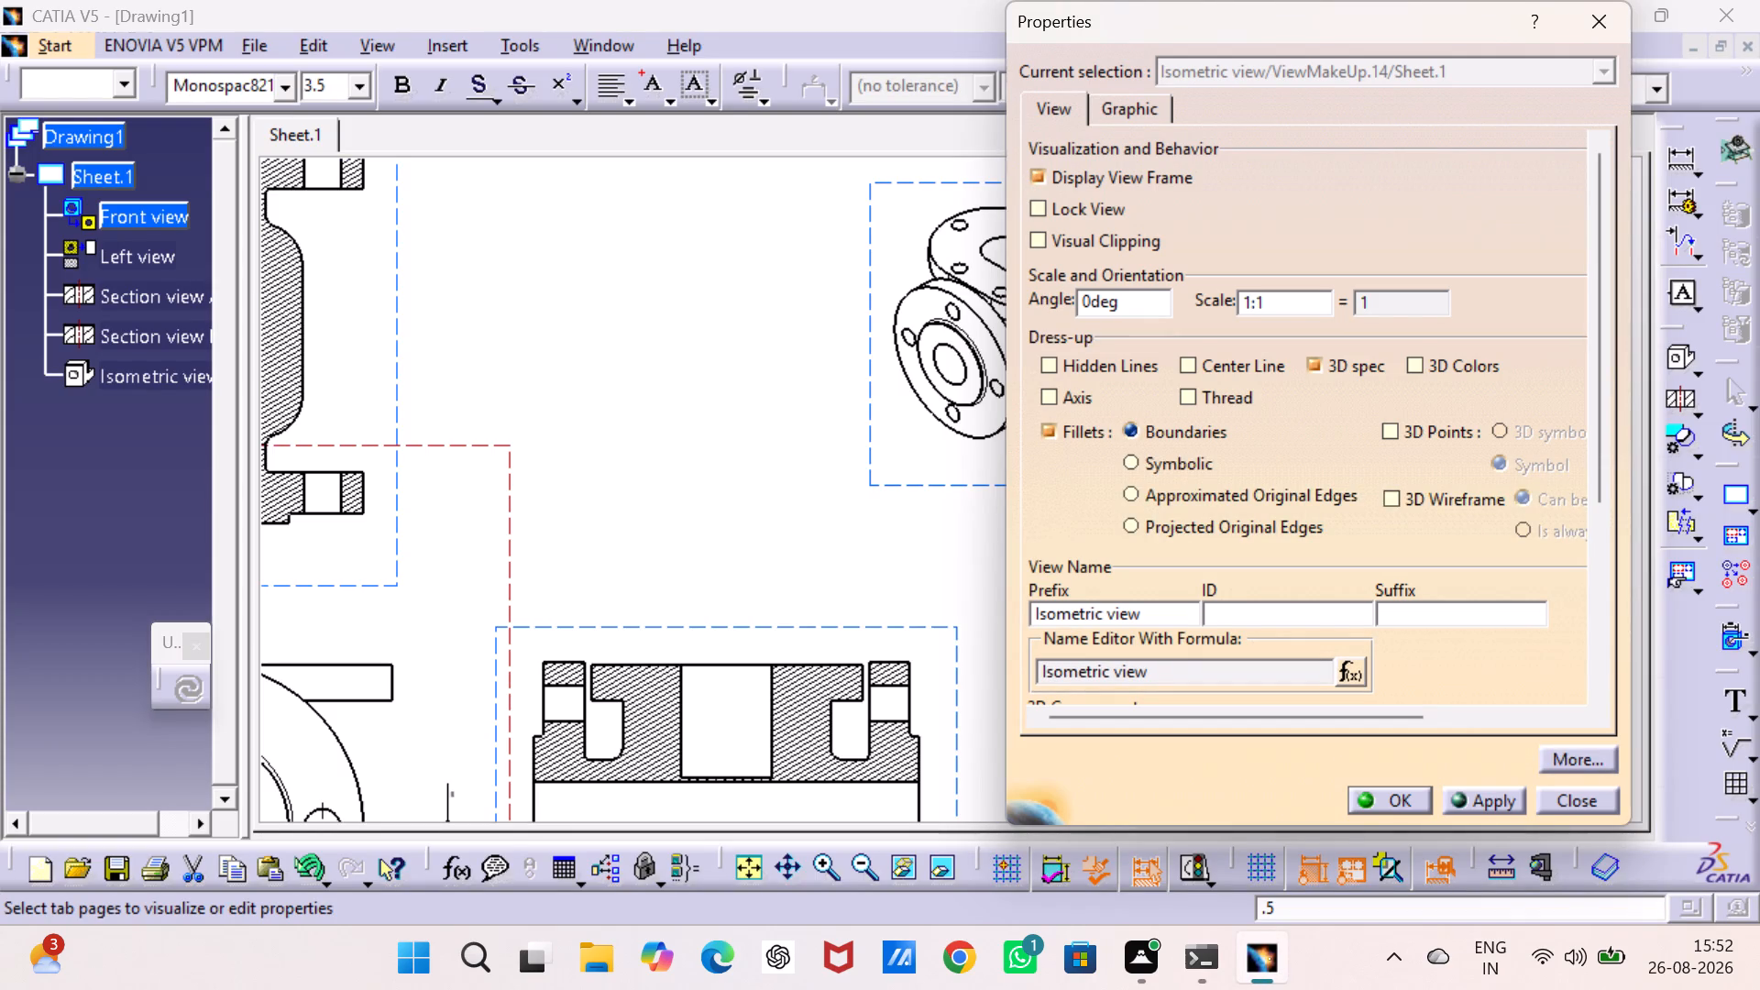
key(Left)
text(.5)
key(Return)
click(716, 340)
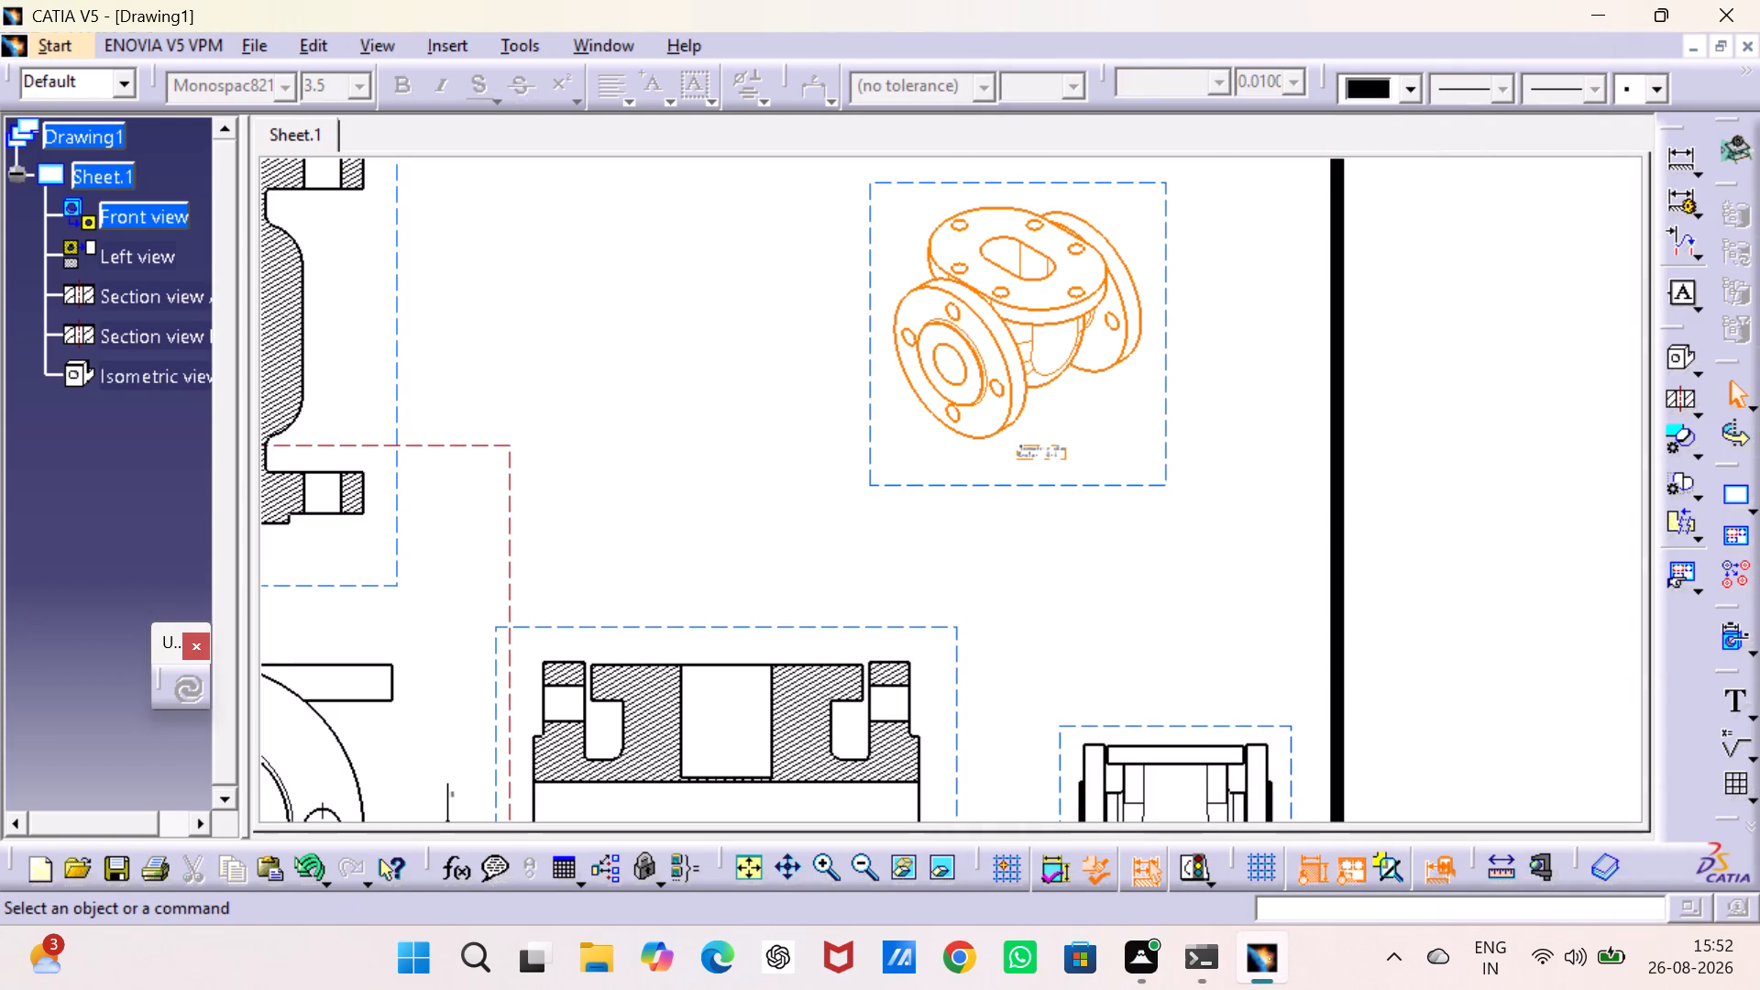
Set the isometric view's generation mode to Raster, with a shaded display without edges.
click(1167, 381)
right_click(1167, 381)
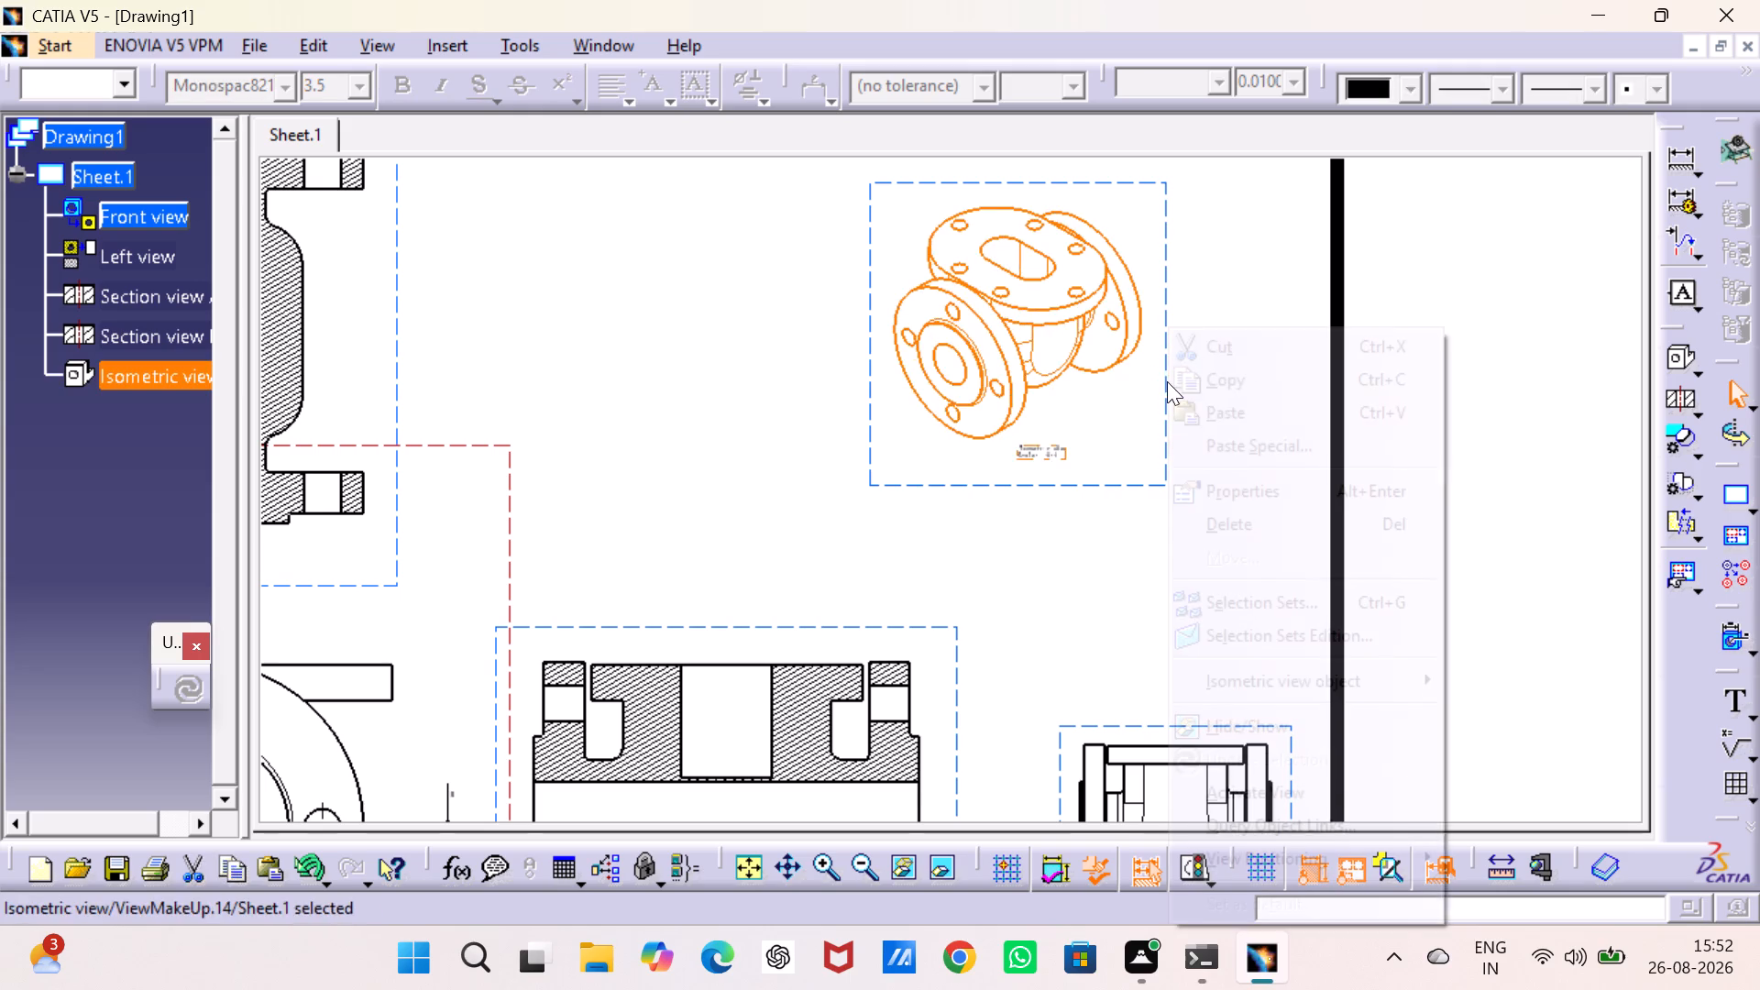
click(1321, 500)
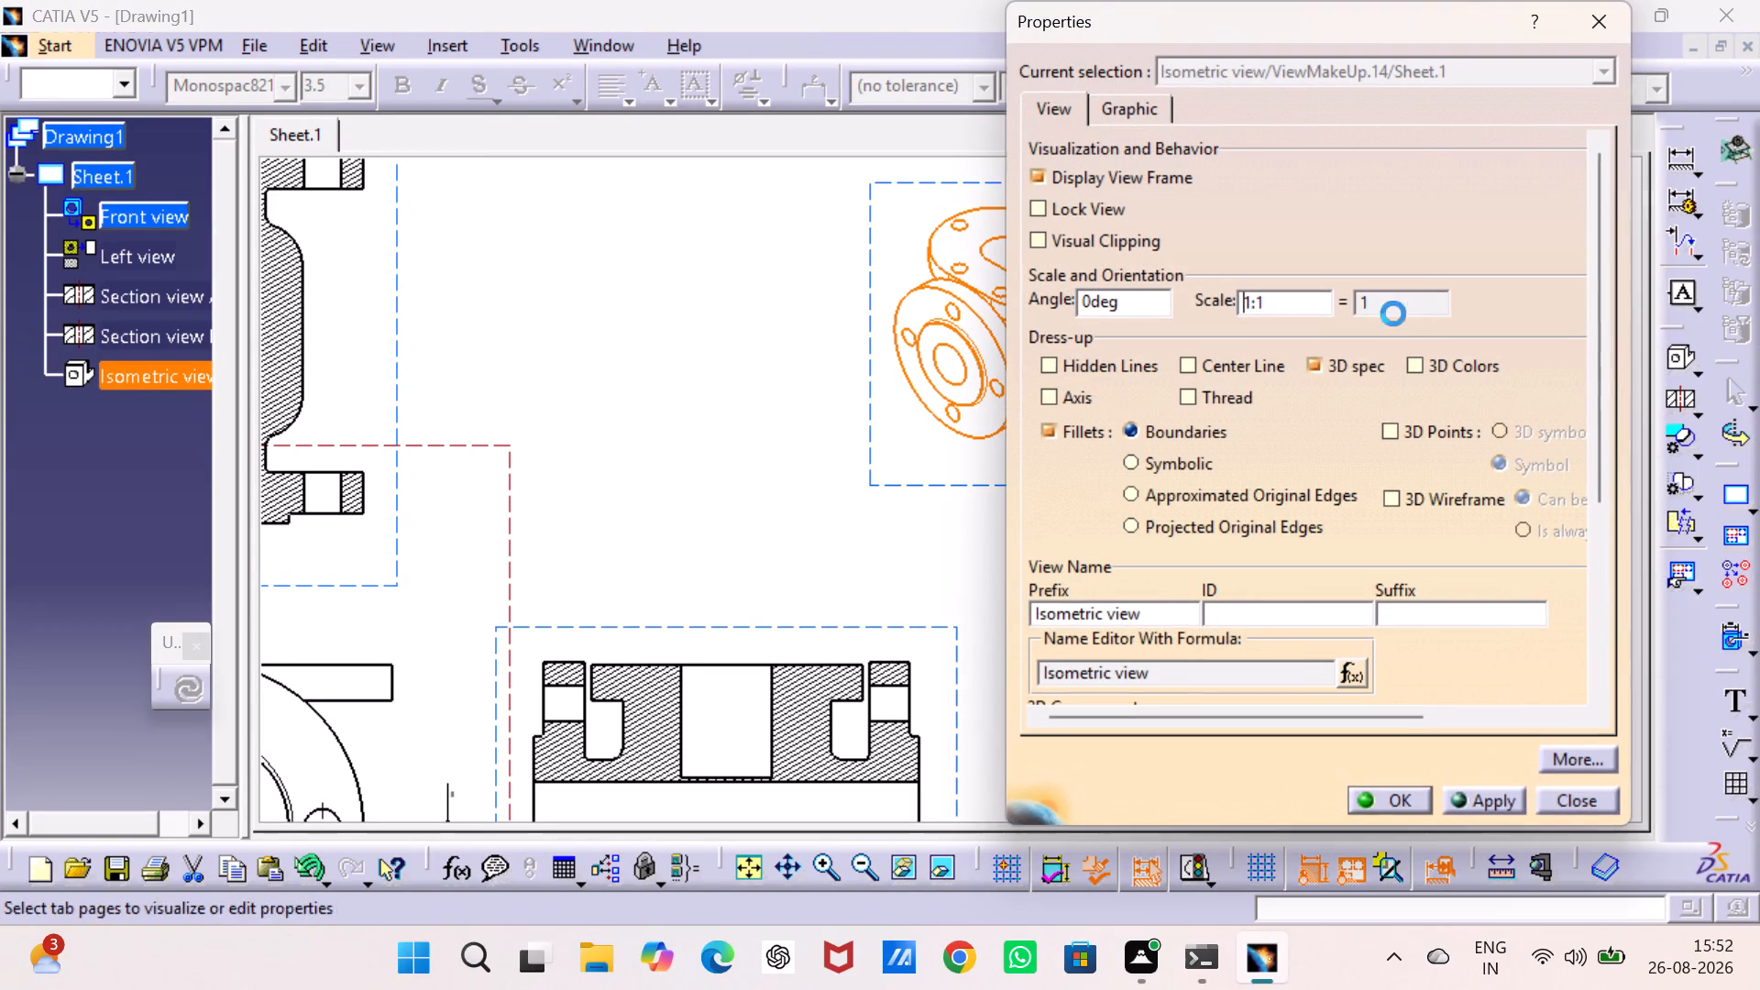
scroll(1388, 512, down, 3)
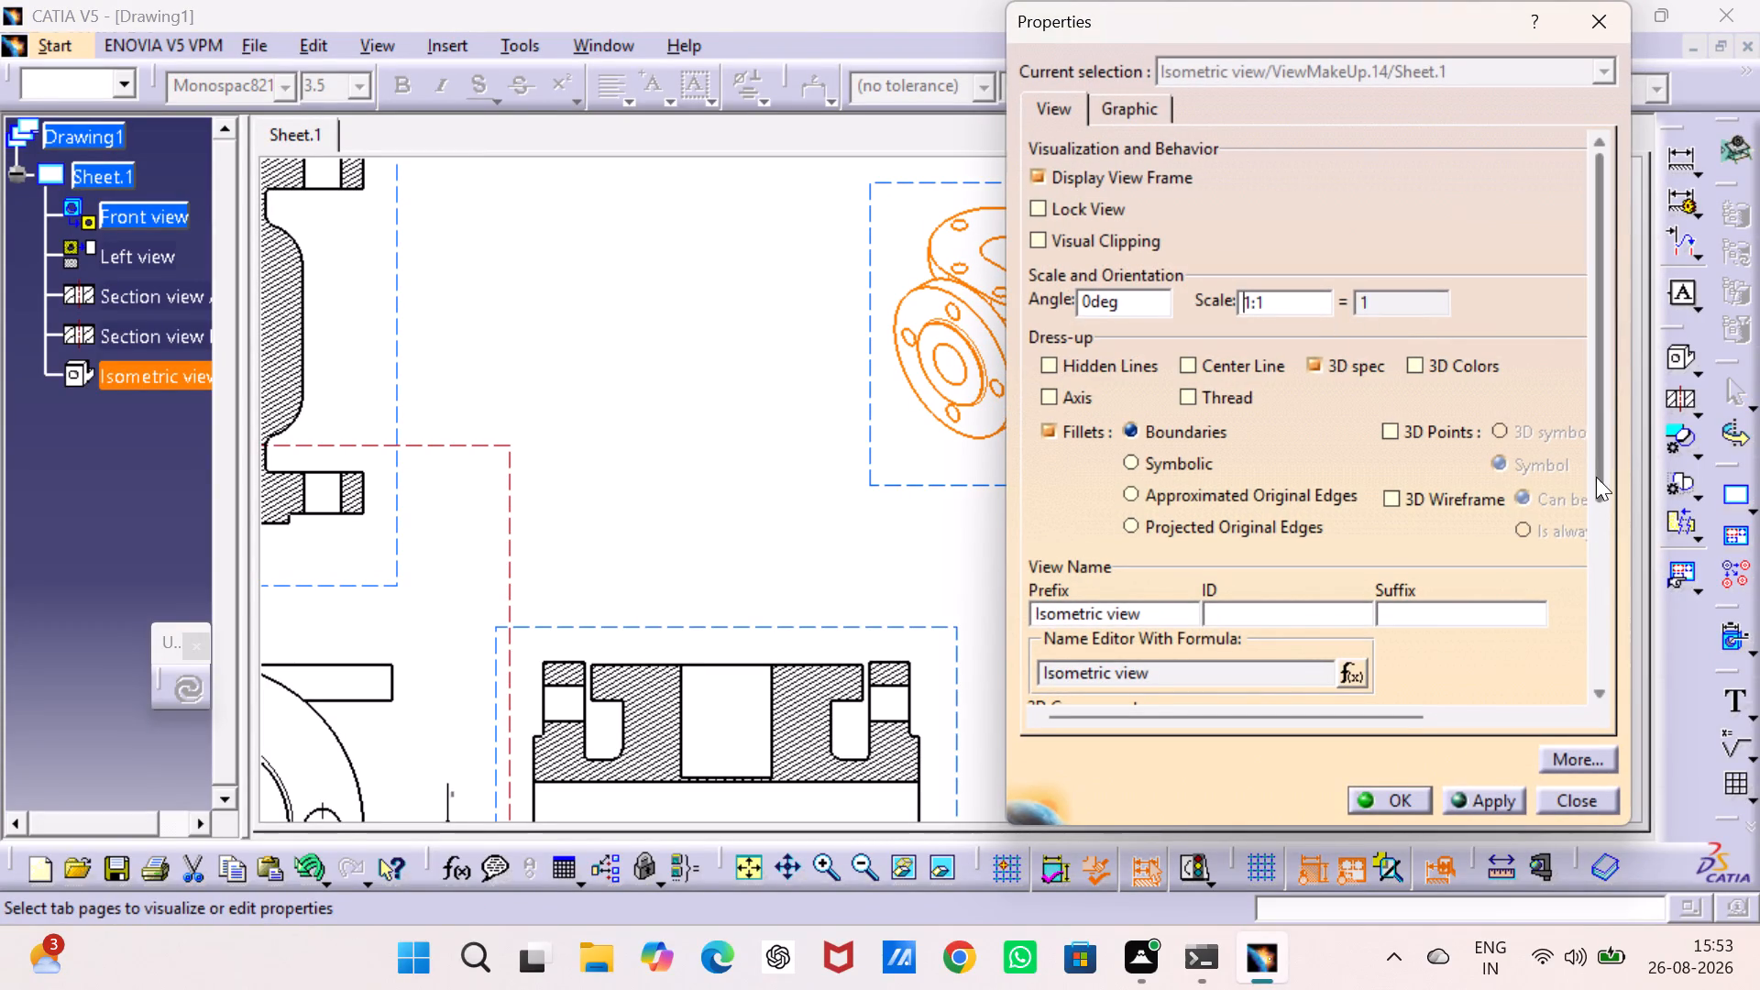
drag(1598, 476, 1622, 764)
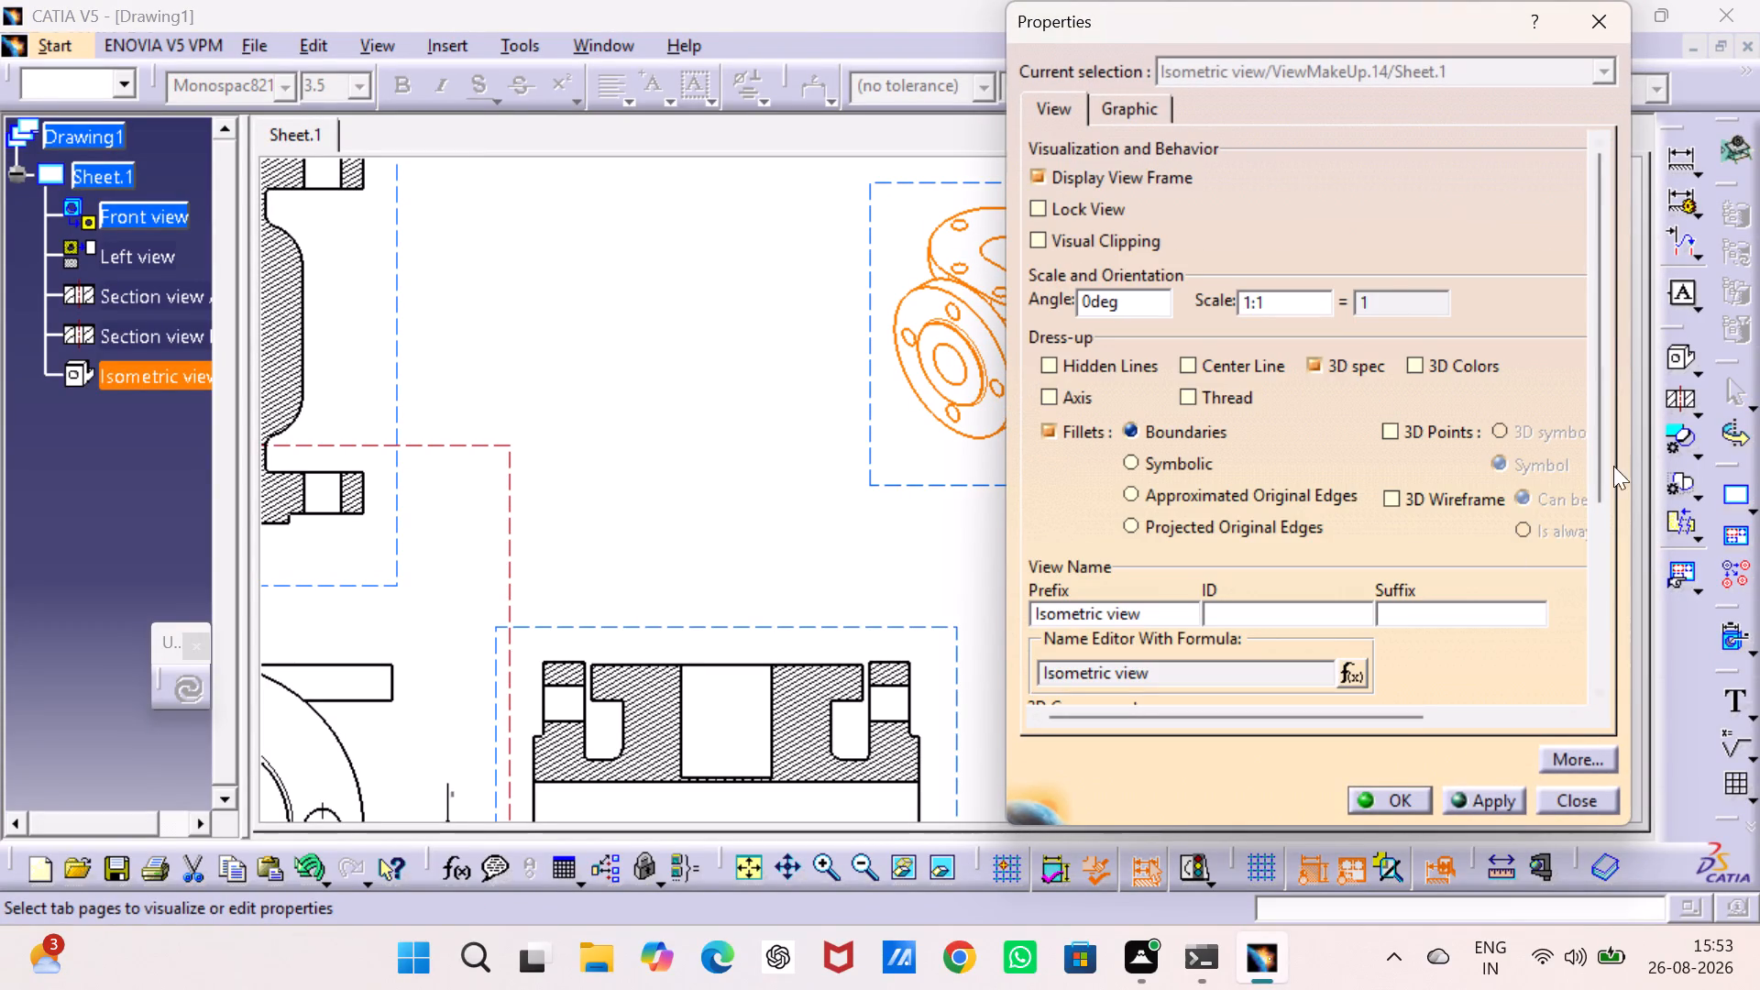
drag(1601, 460, 1611, 662)
click(1447, 562)
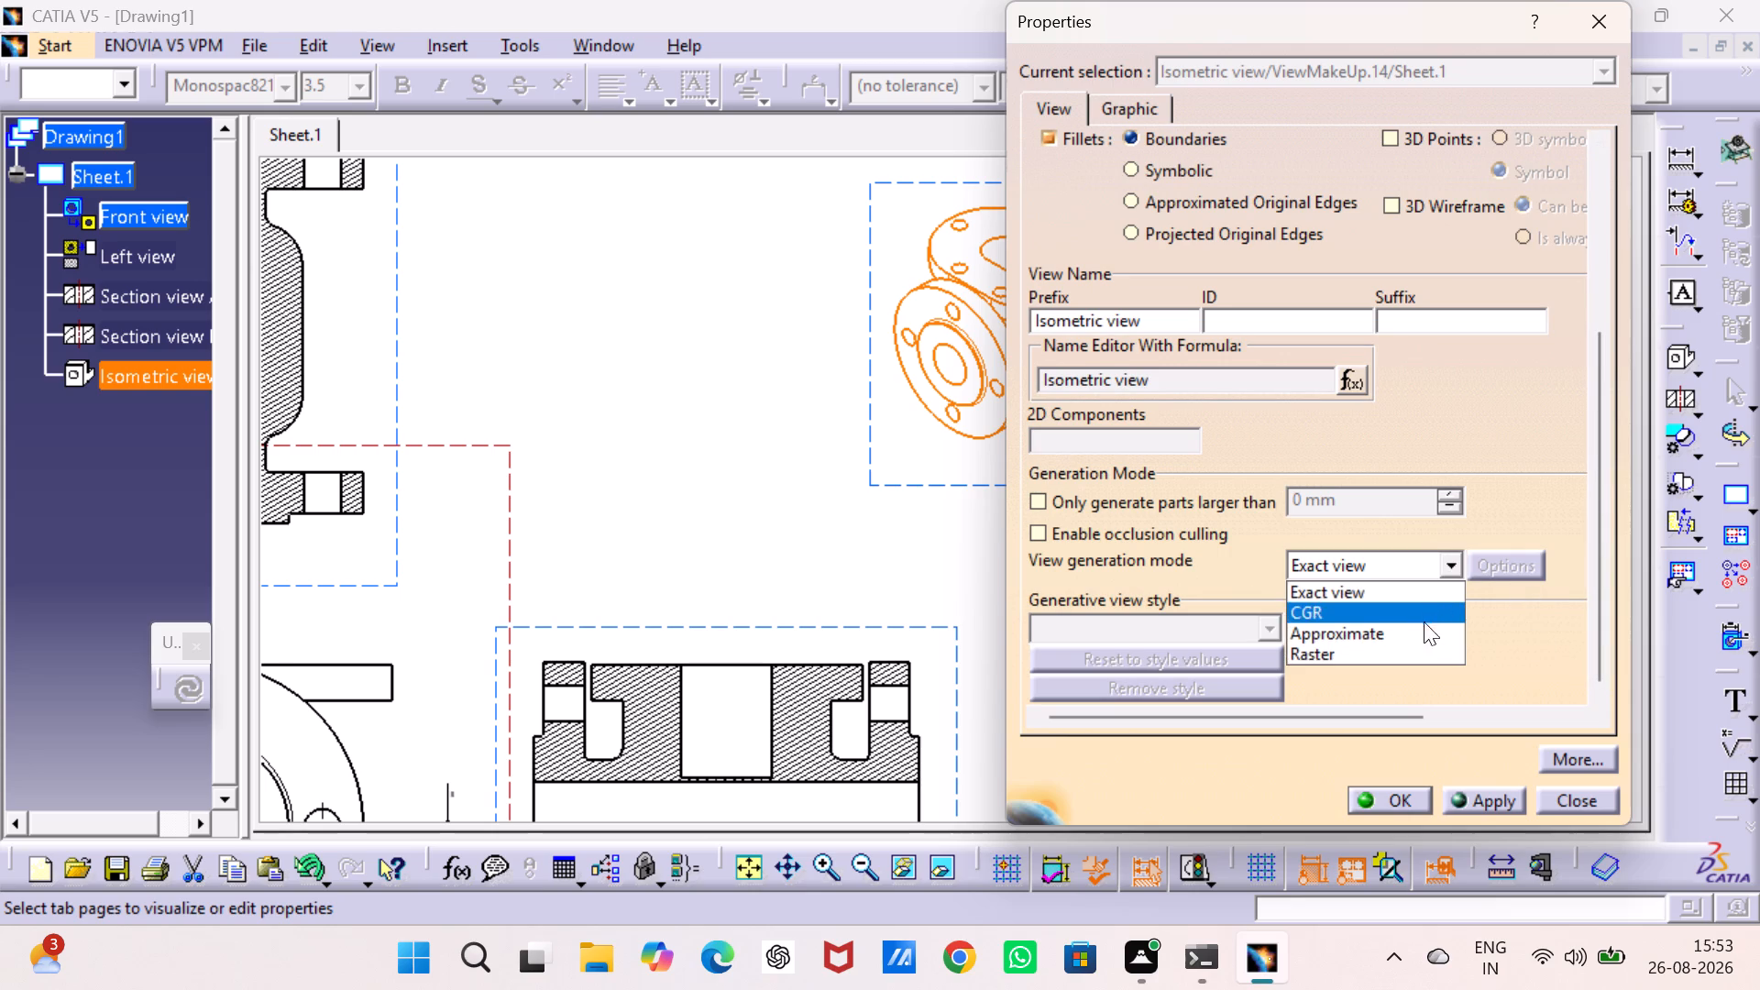
click(1421, 644)
click(1496, 560)
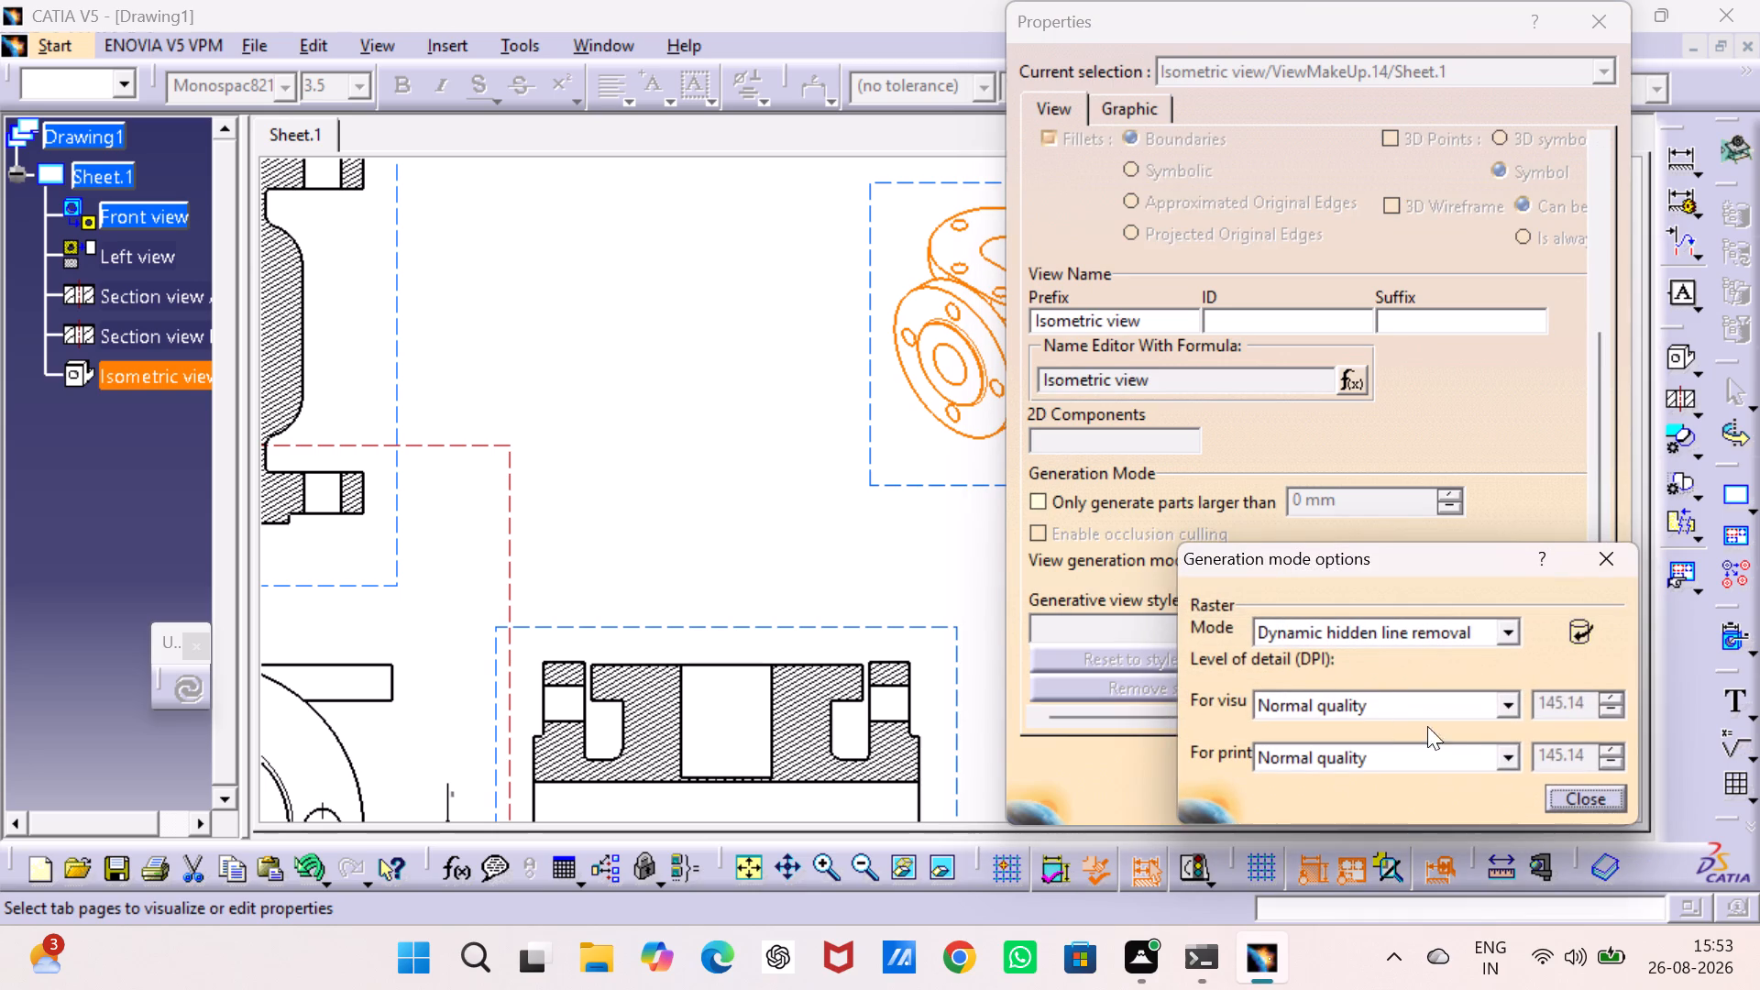
click(1501, 627)
click(1396, 682)
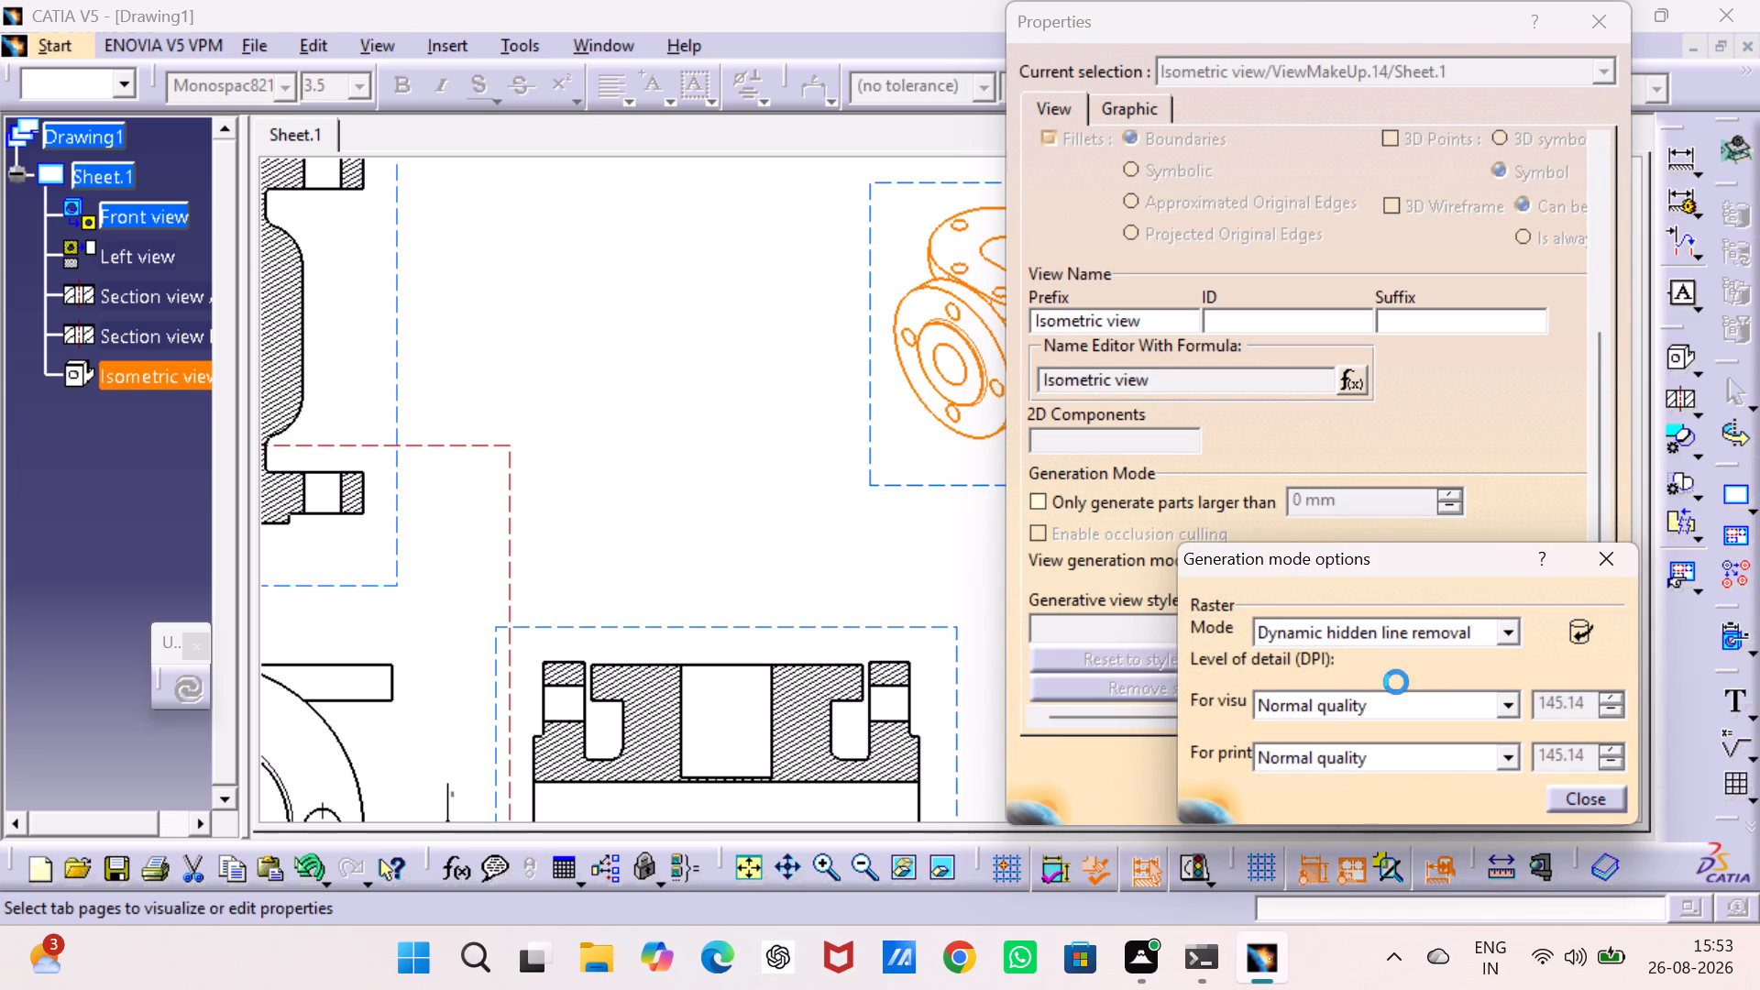
click(1590, 796)
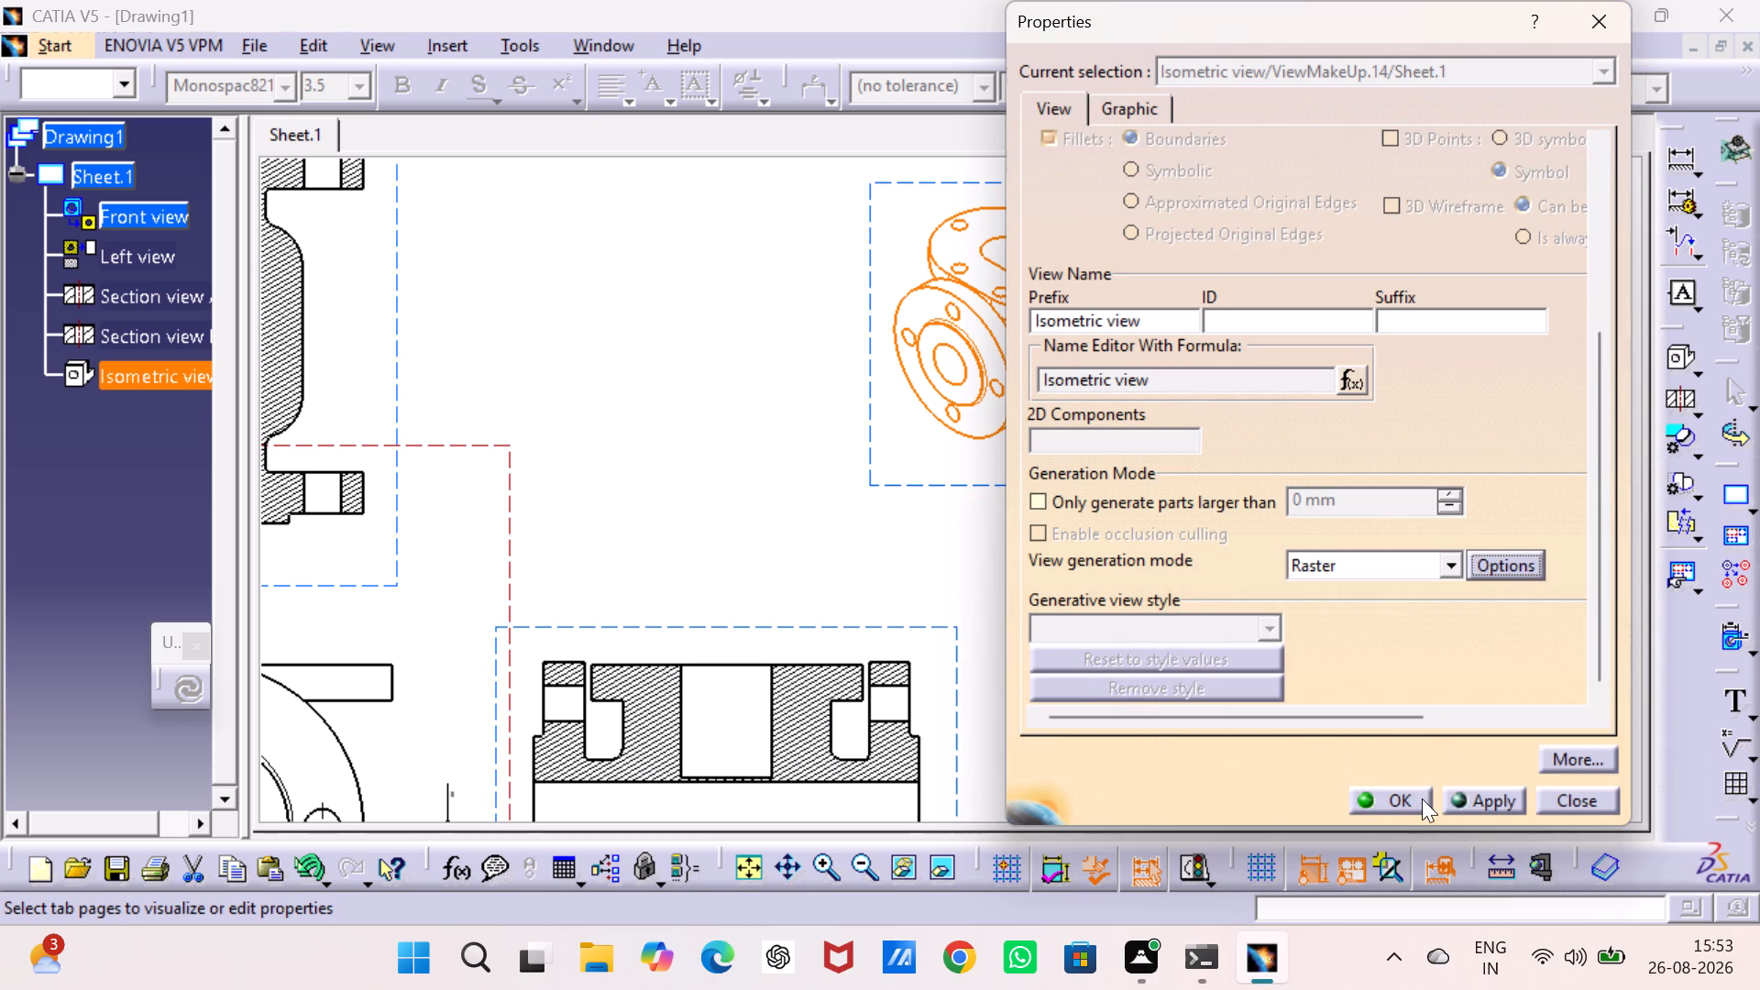
click(1422, 798)
click(973, 606)
Dimension the radius of the outer flange circle in the front view, with a text height of 14 mm.
middle_drag(1001, 588, 1333, 407)
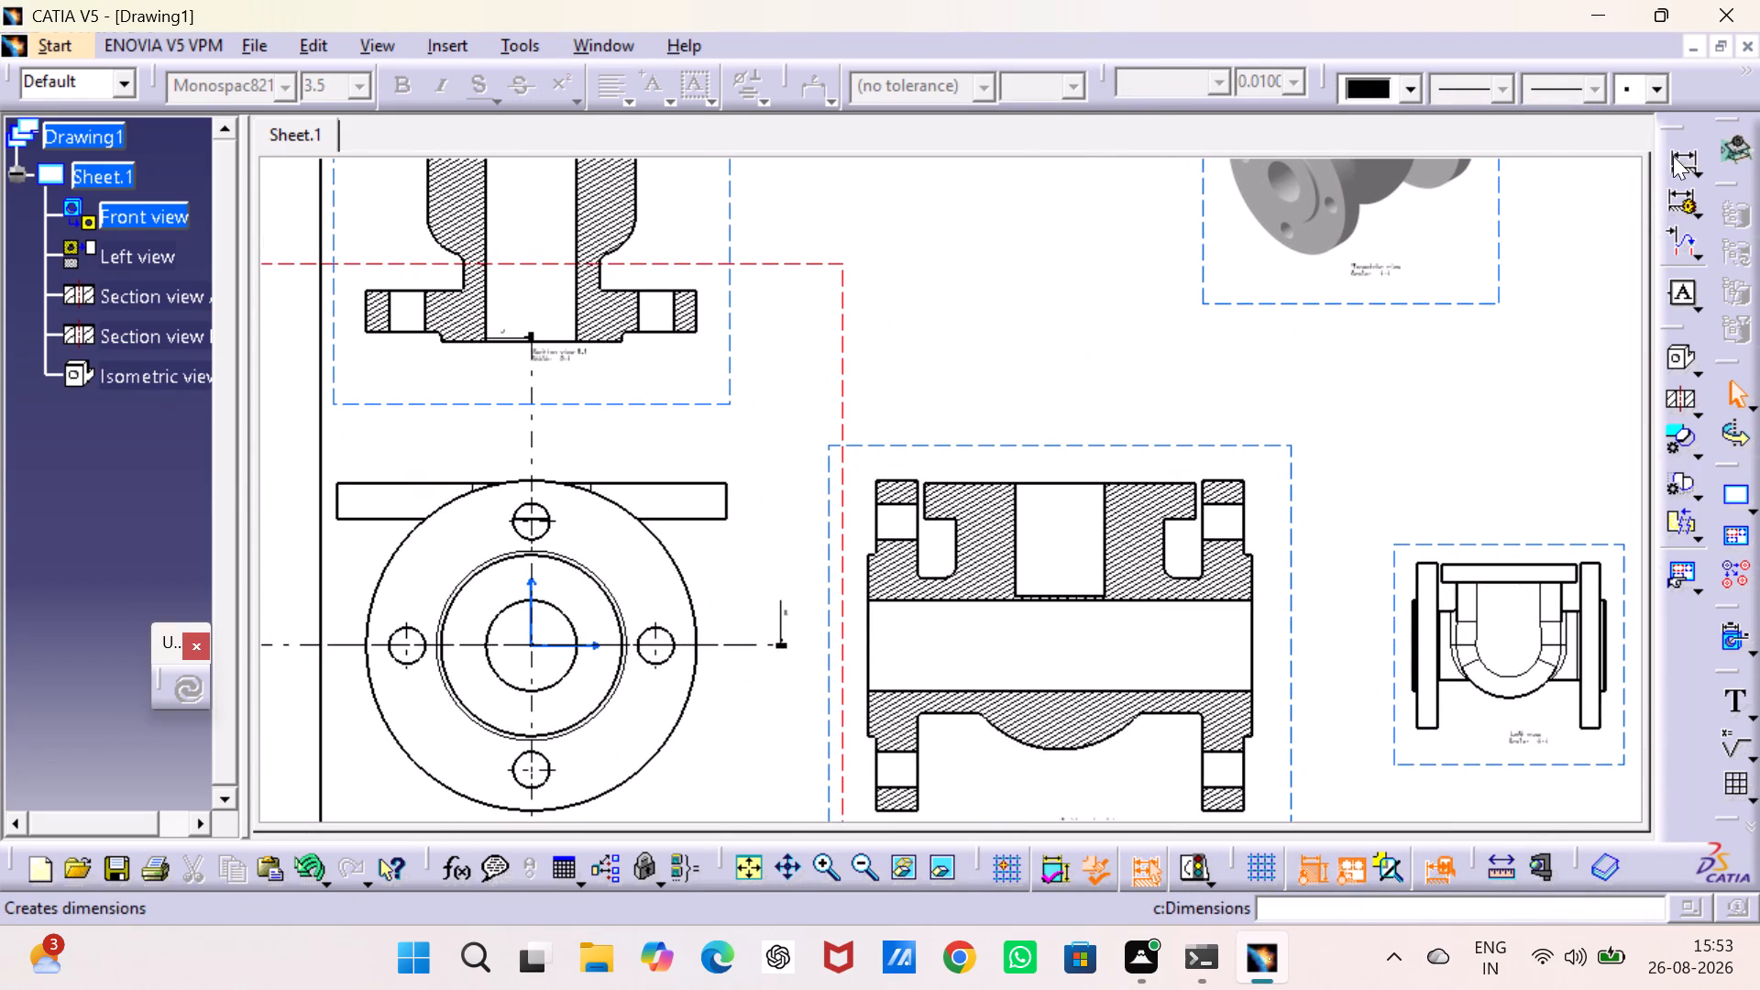
click(1673, 156)
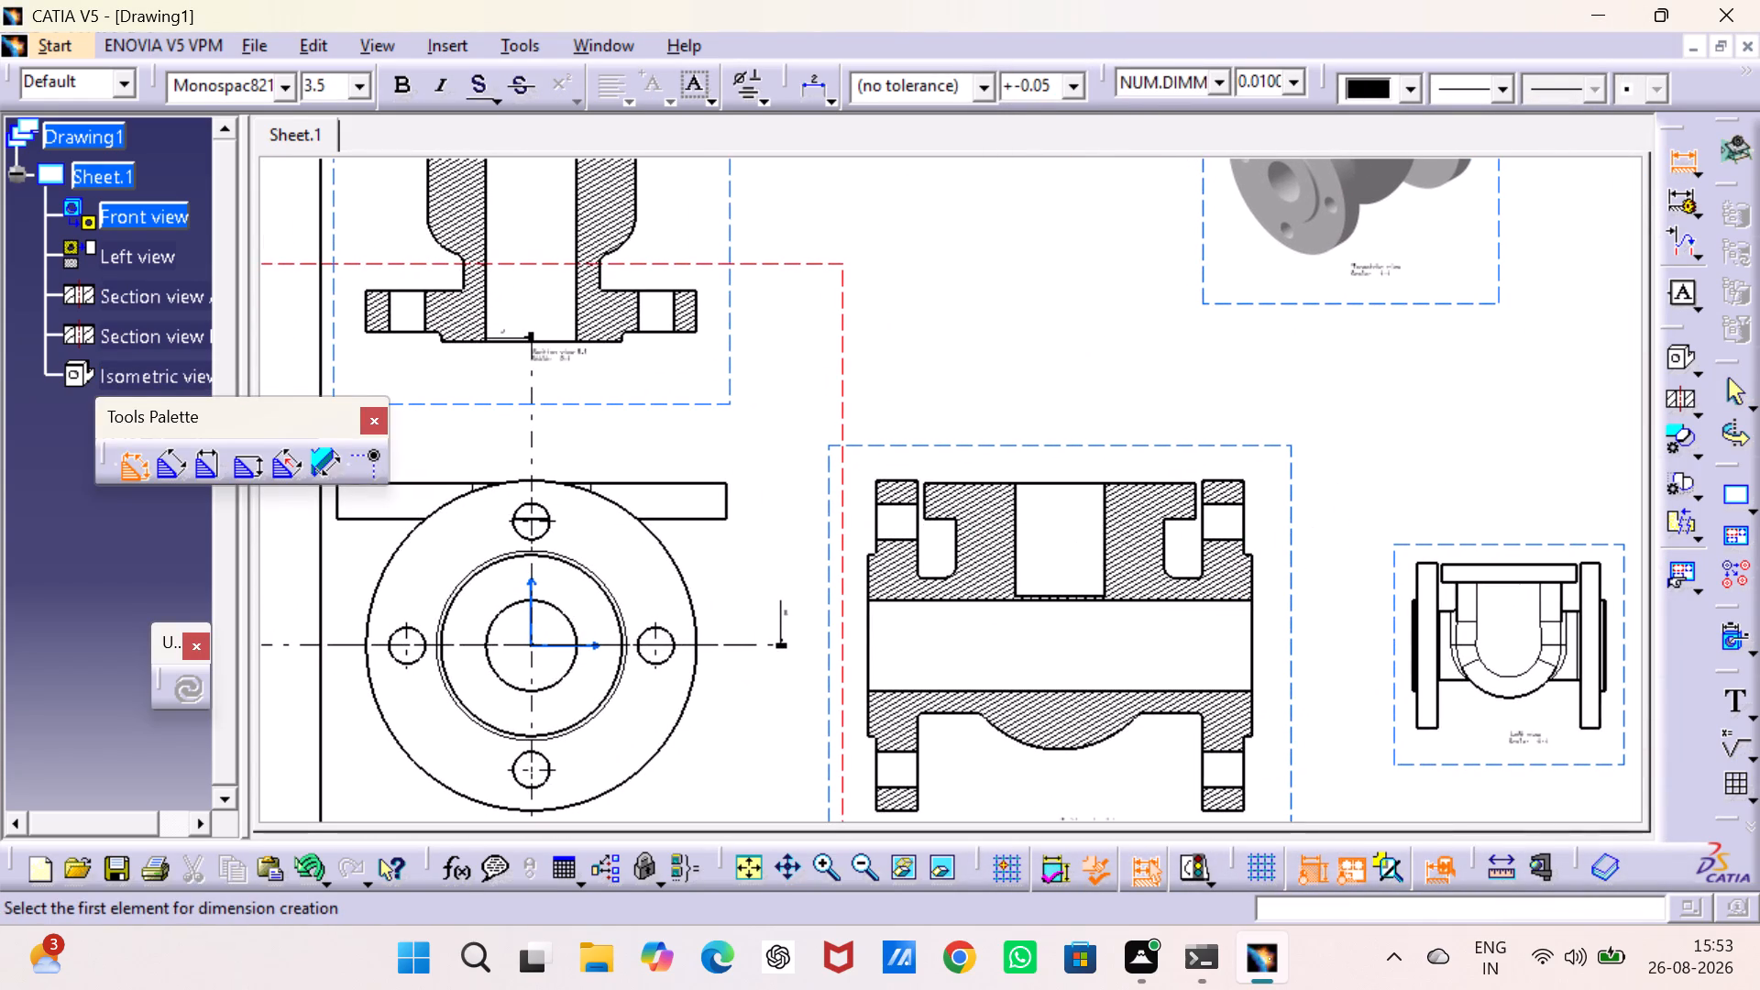
click(683, 583)
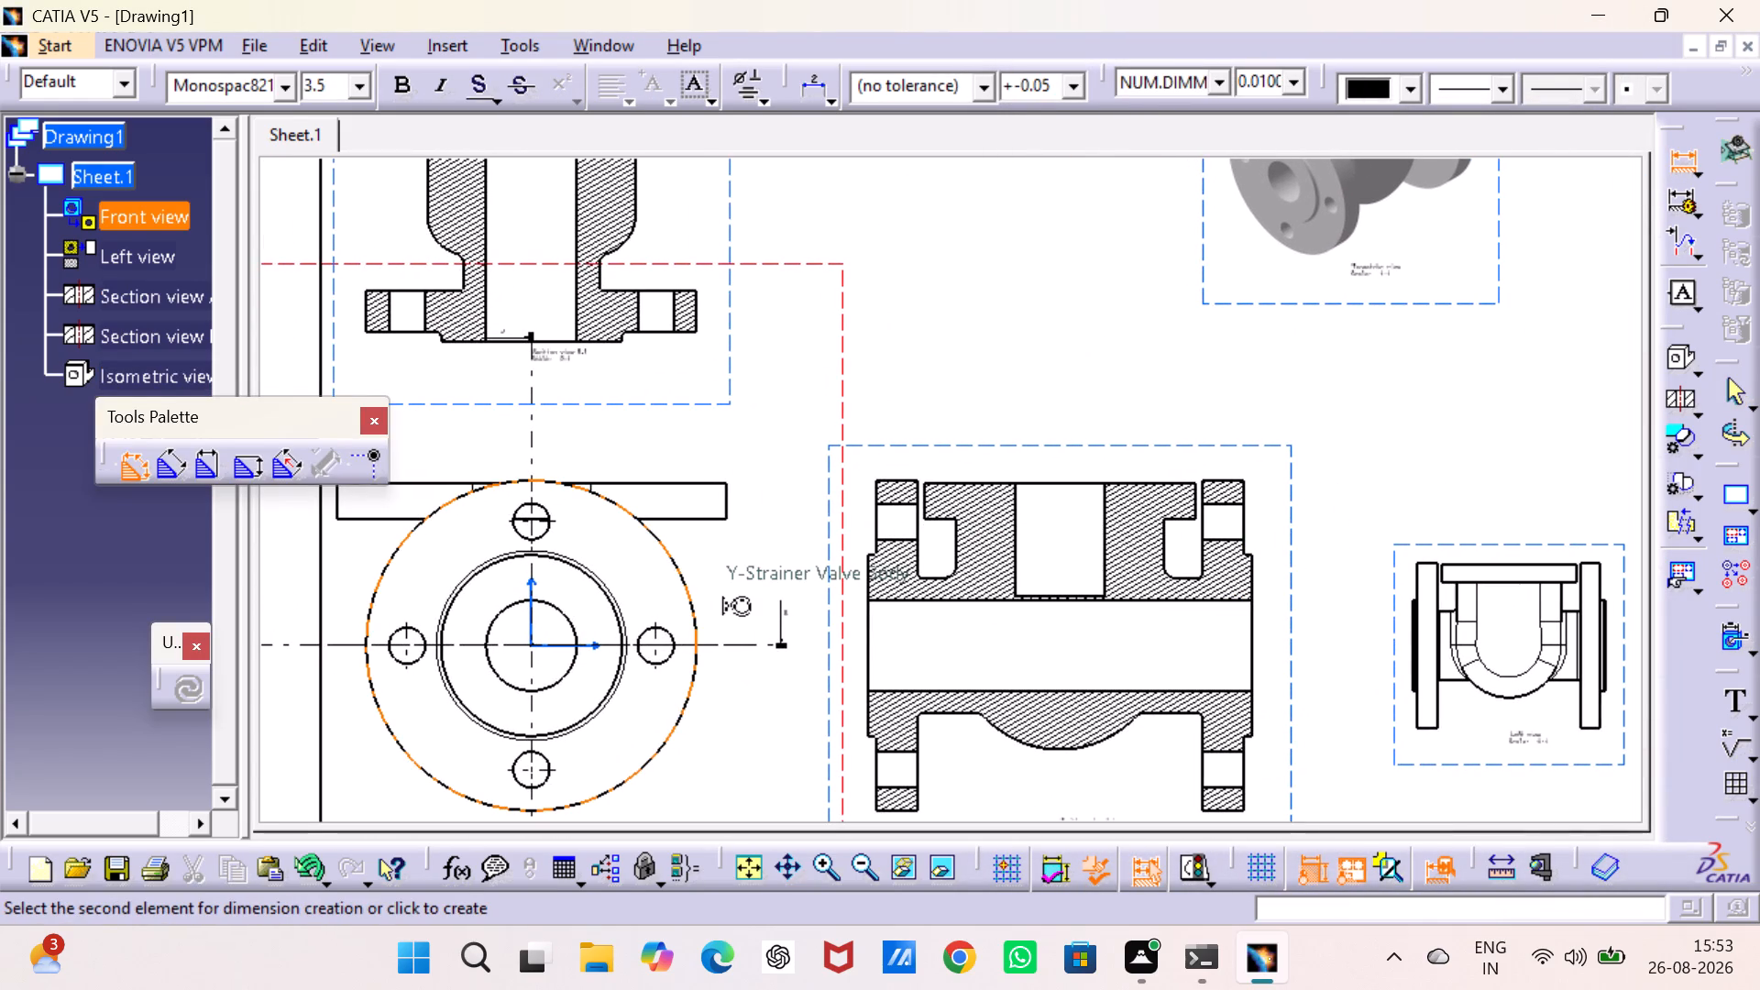
click(769, 586)
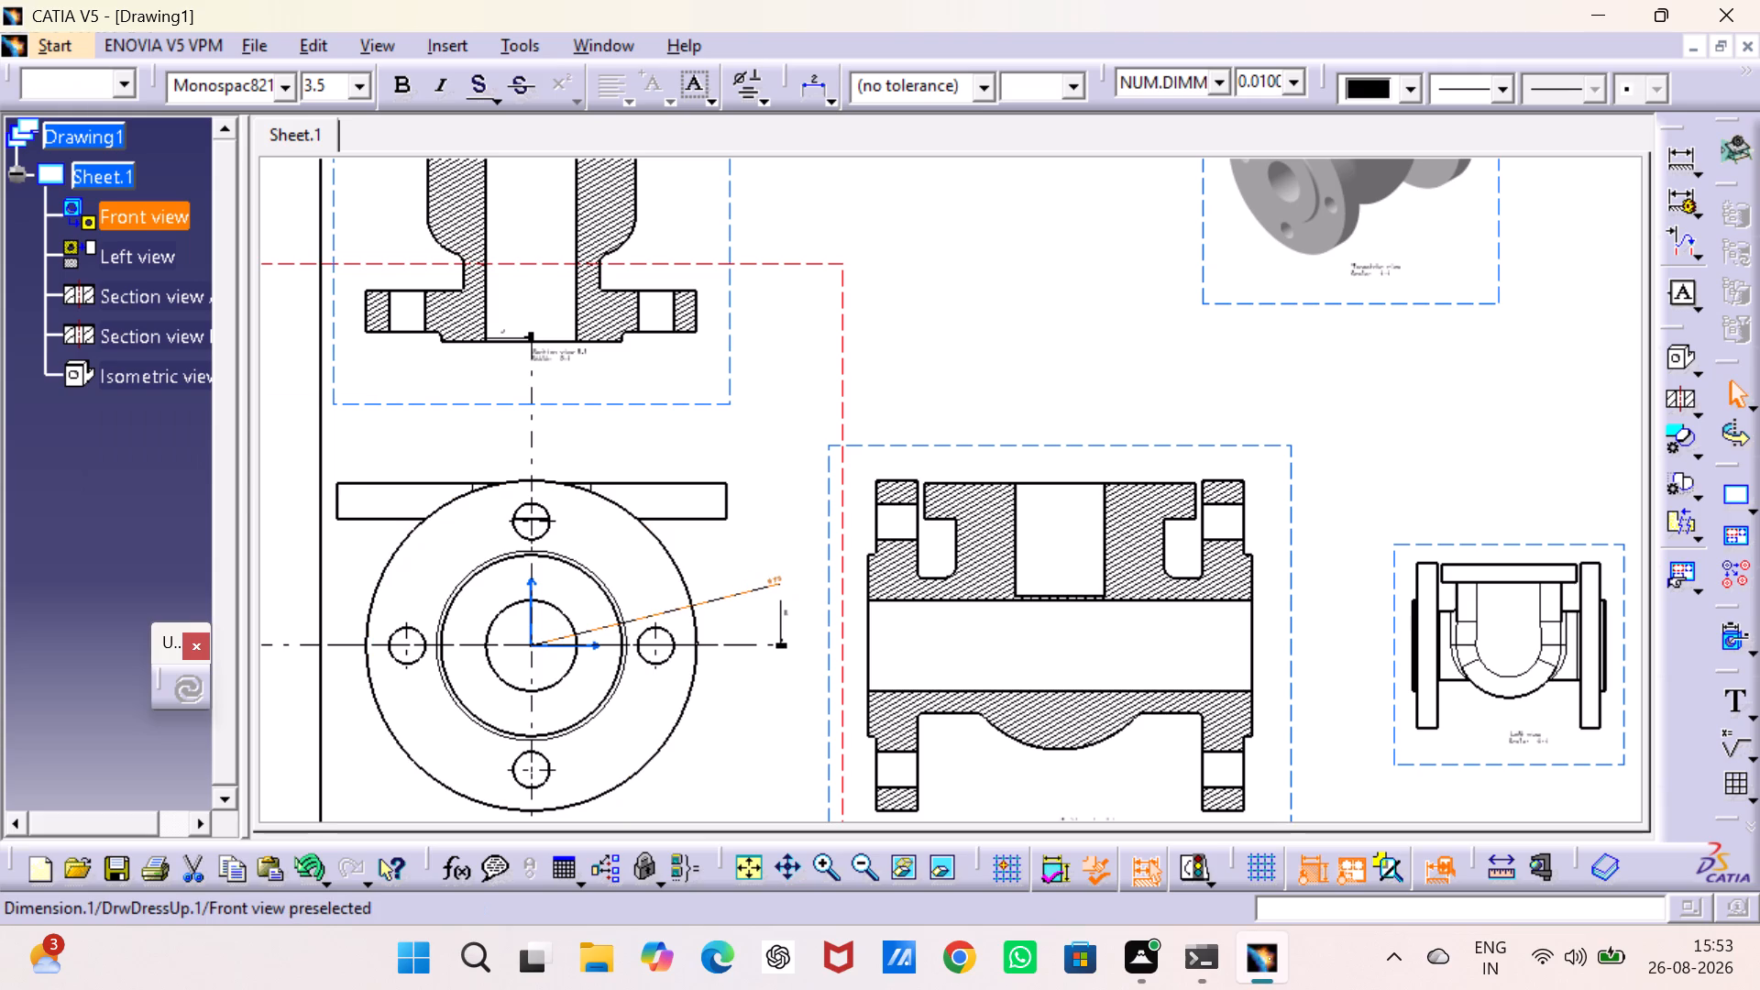
click(351, 79)
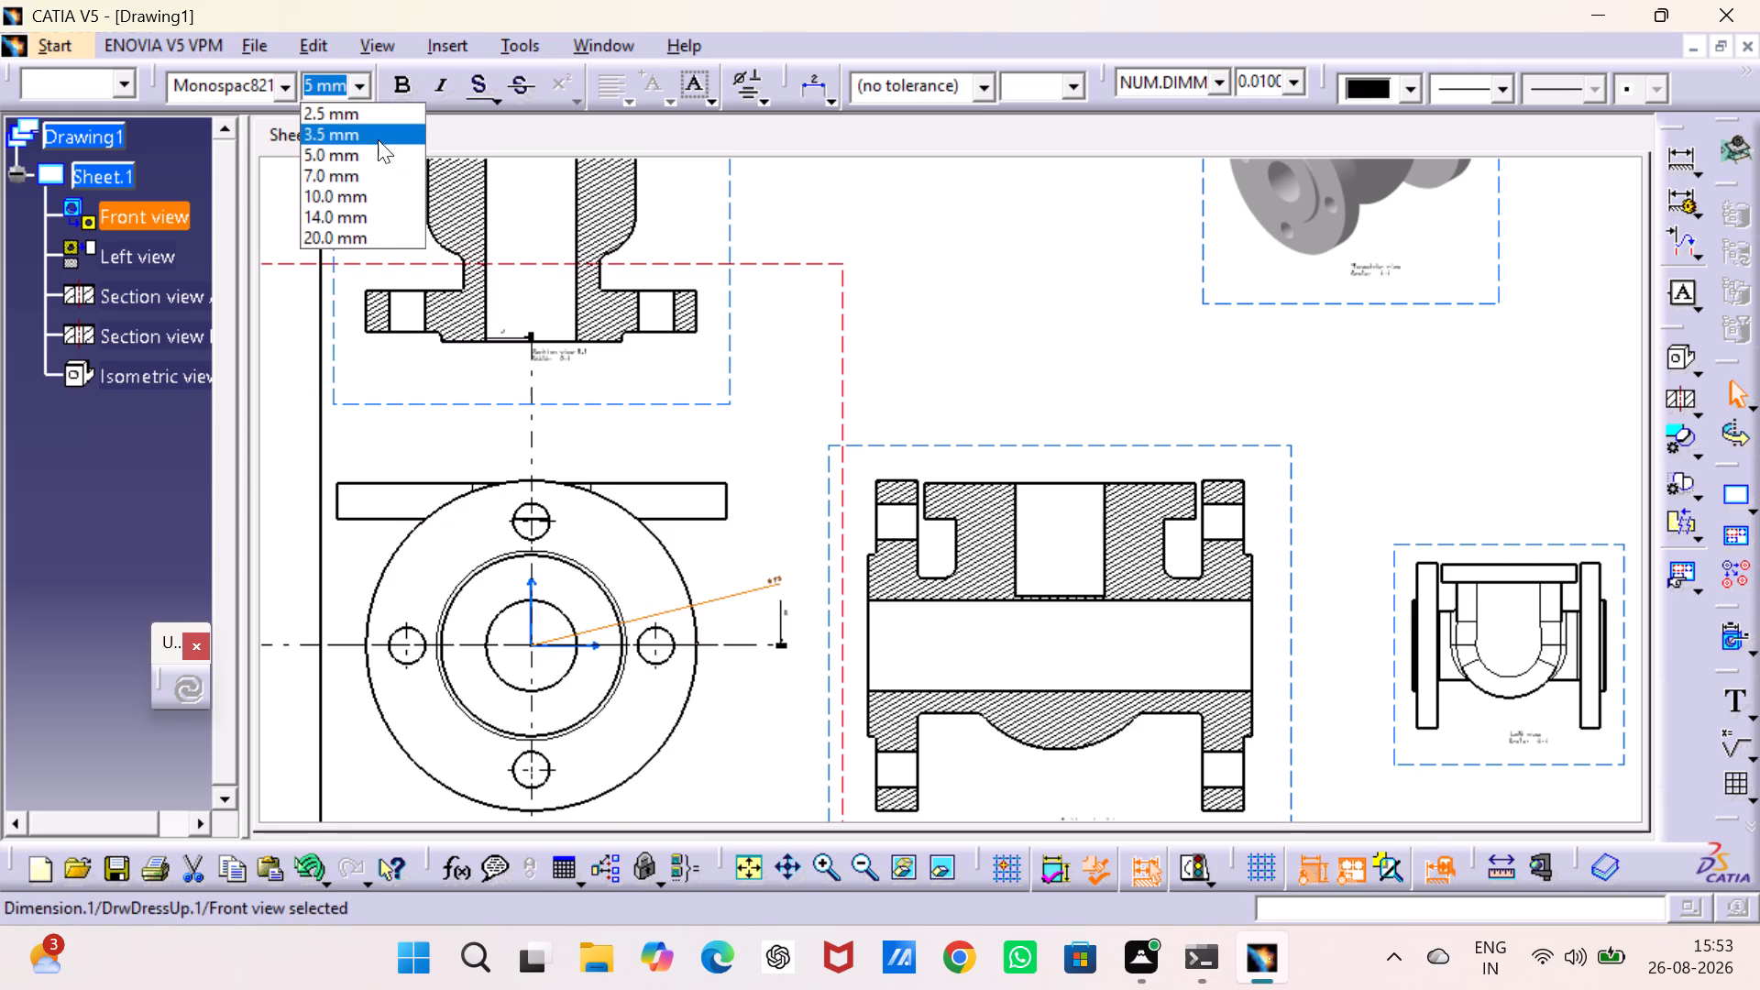
click(369, 219)
click(1070, 251)
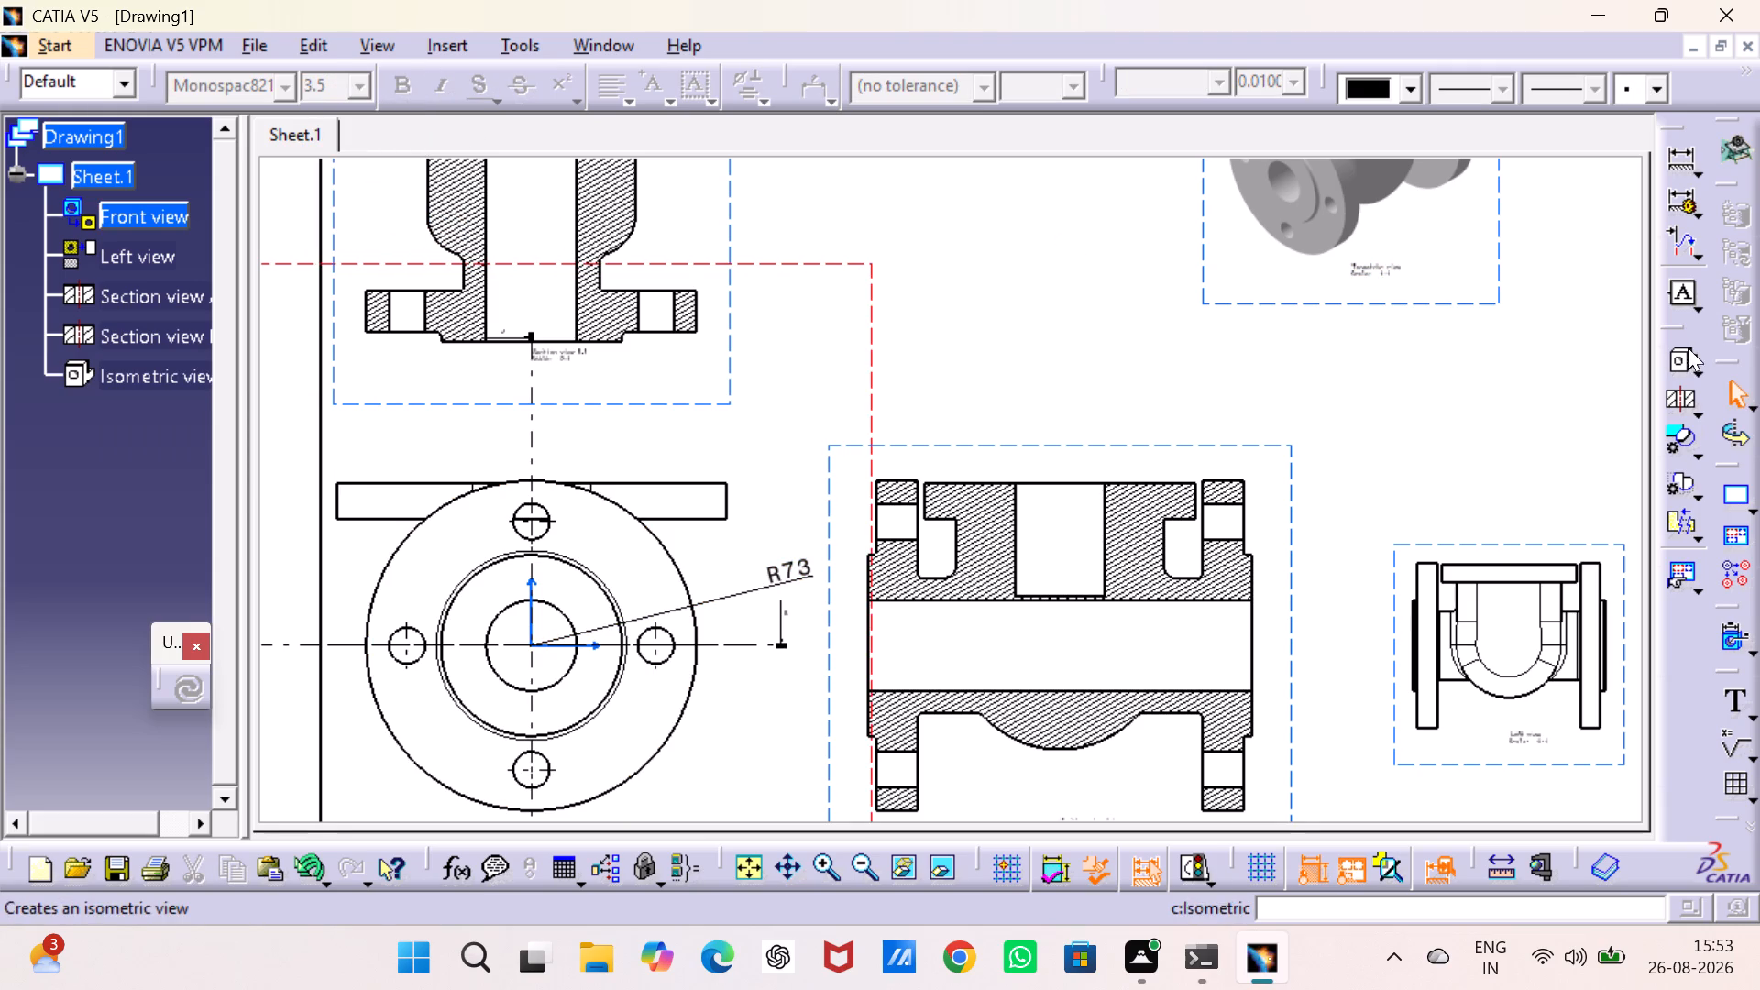
Dimension the thickness of the horizontal top flange in the front view, placing the dimension beside the flange's right end.
click(1670, 160)
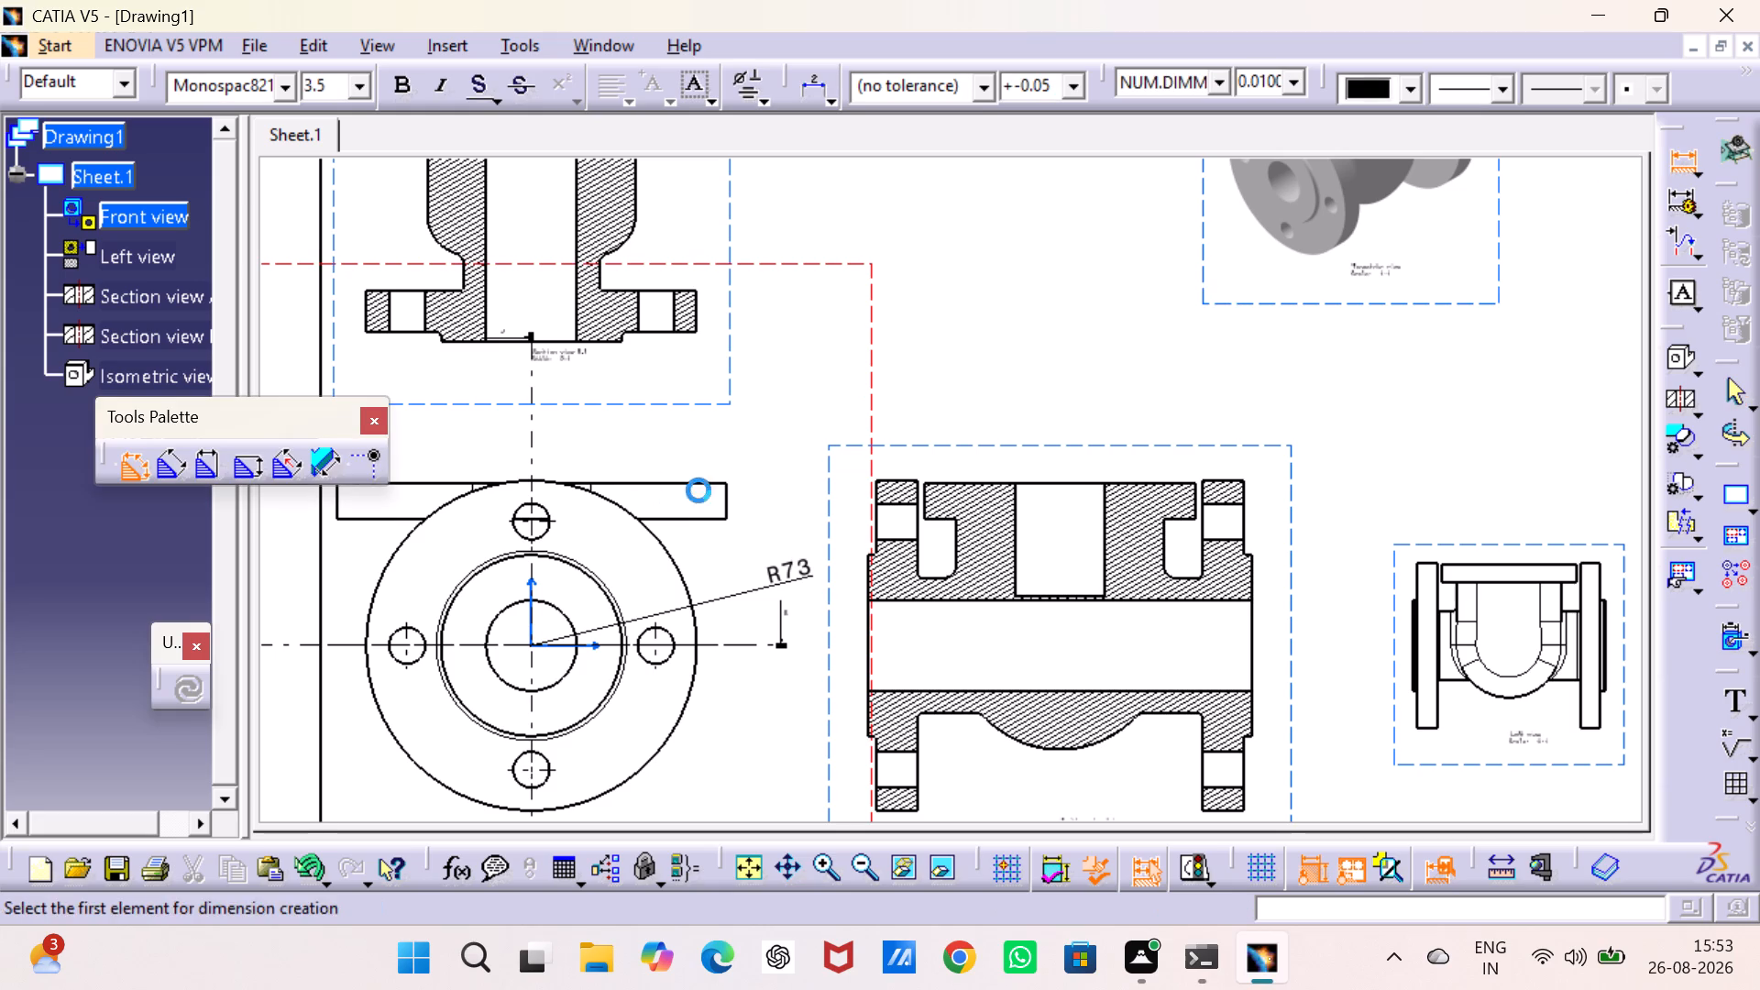
click(705, 483)
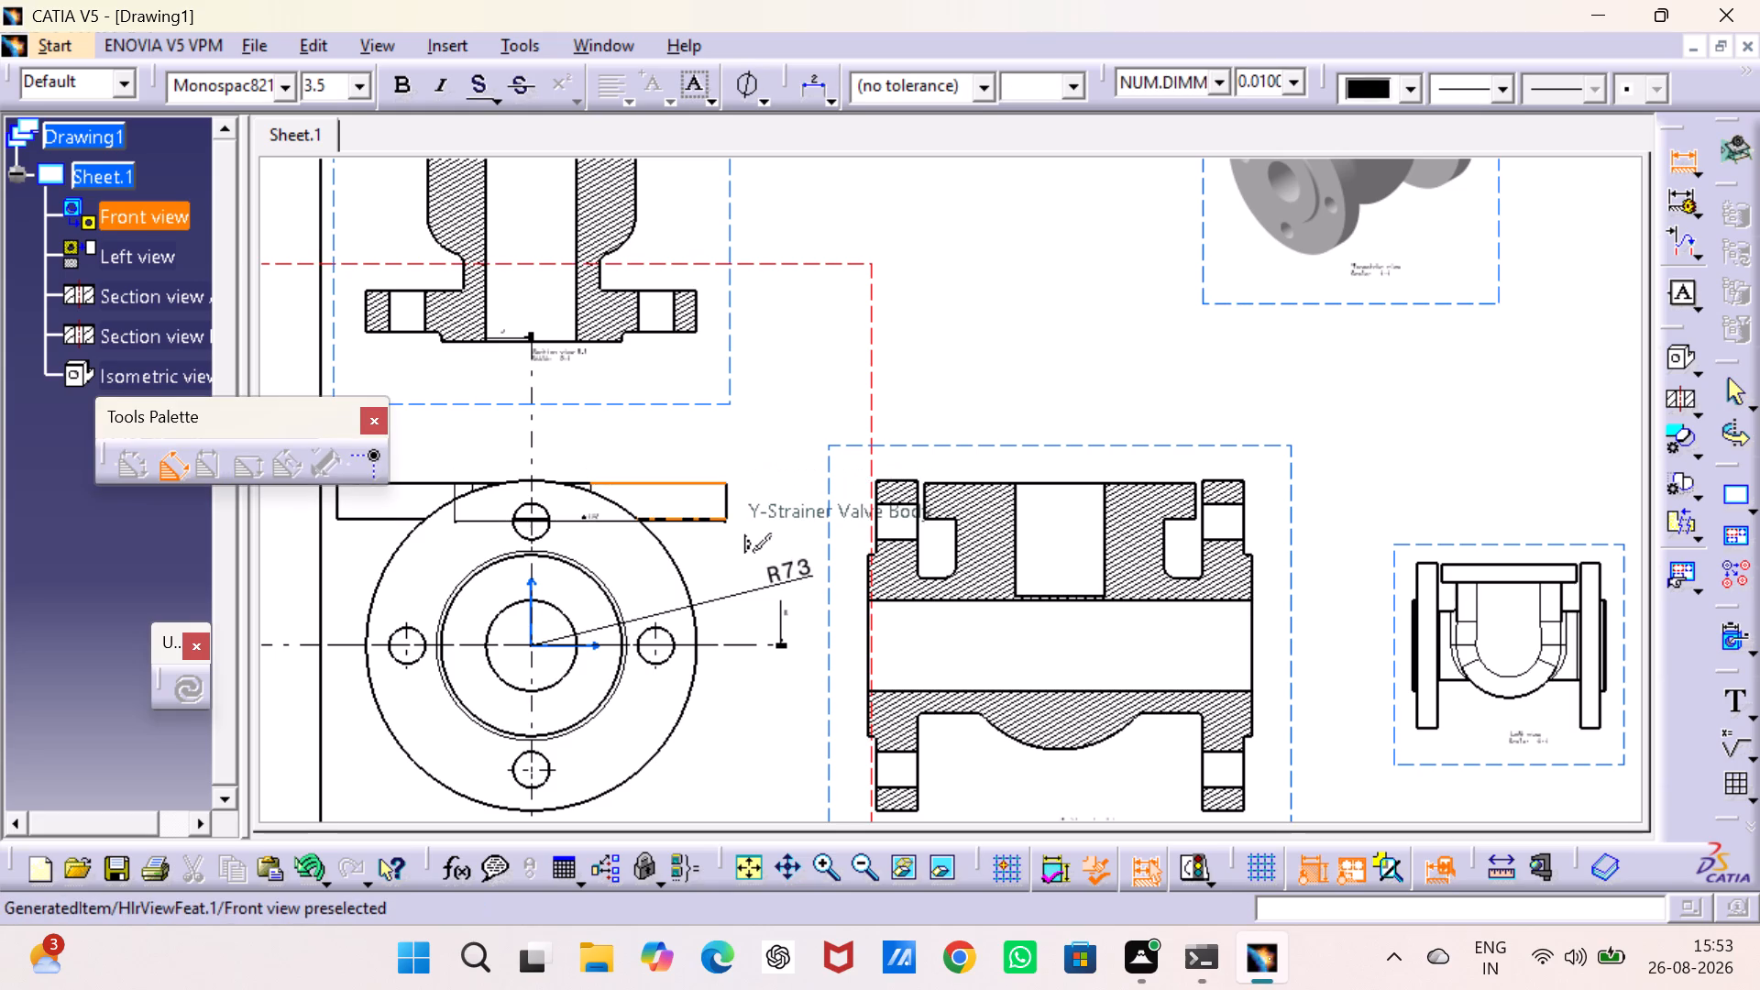
drag(704, 519, 729, 513)
click(804, 494)
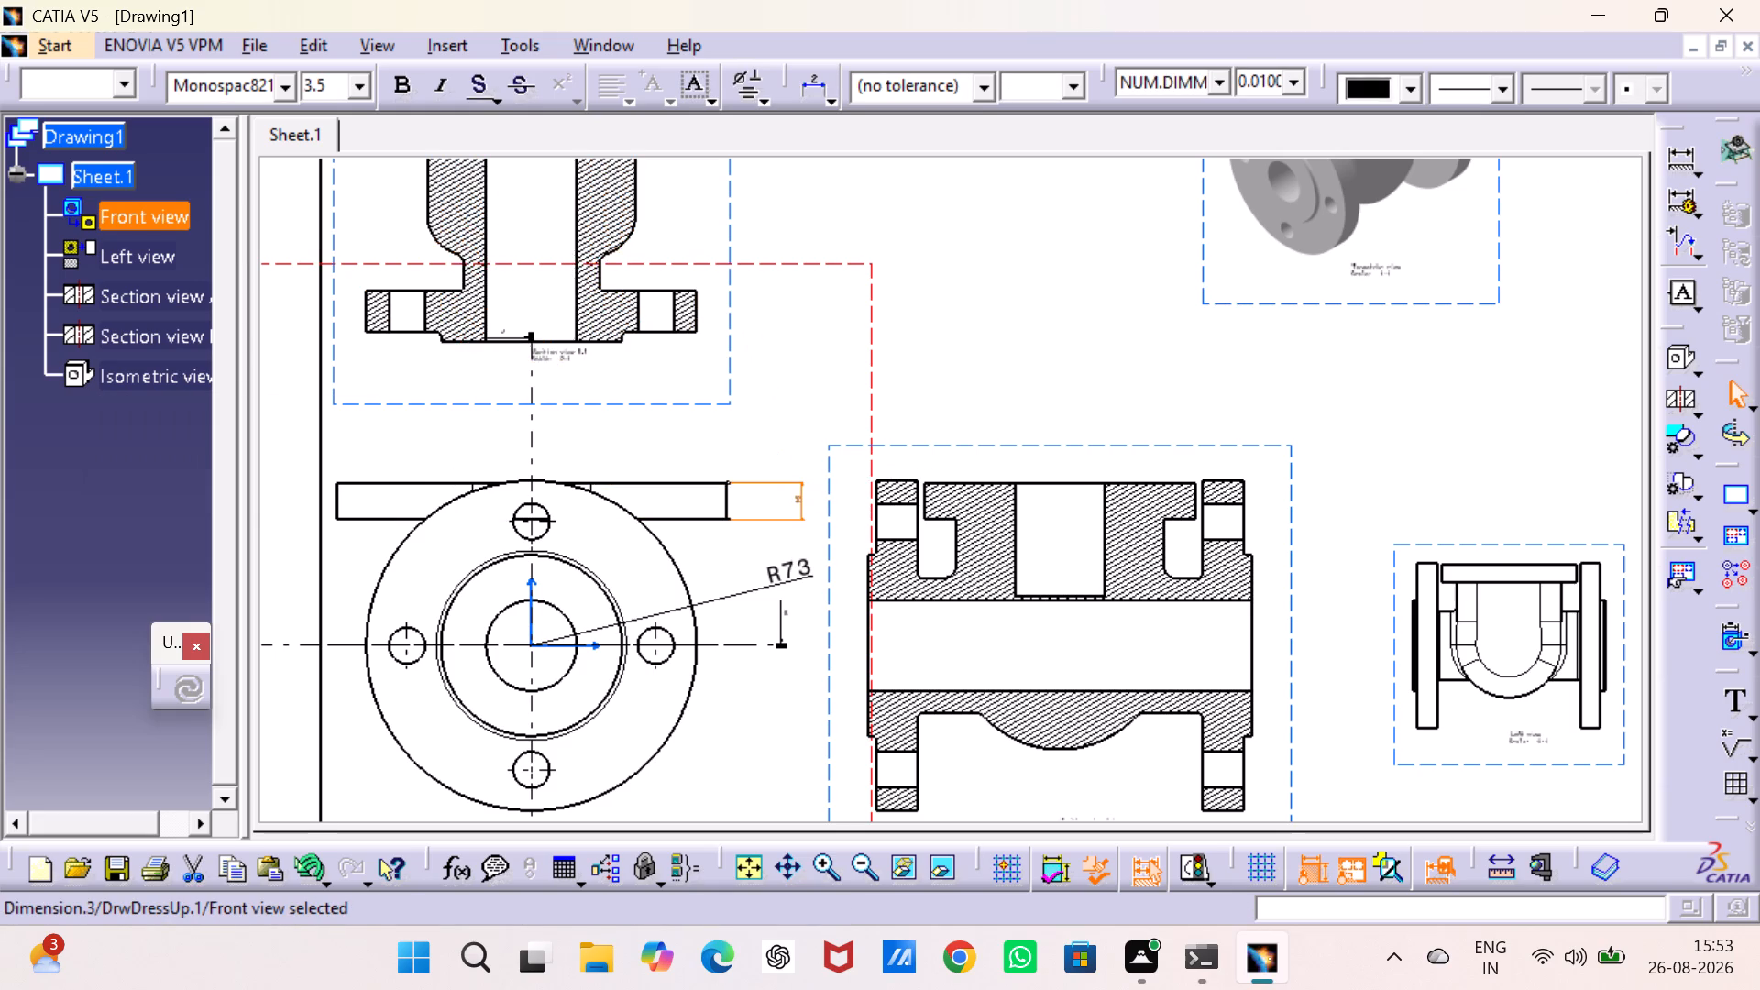
Dimension the radii of the body's upper-left shoulder arc and the adjoining neck fillet in section view B-B.
middle_drag(712, 326, 820, 634)
drag(544, 366, 493, 364)
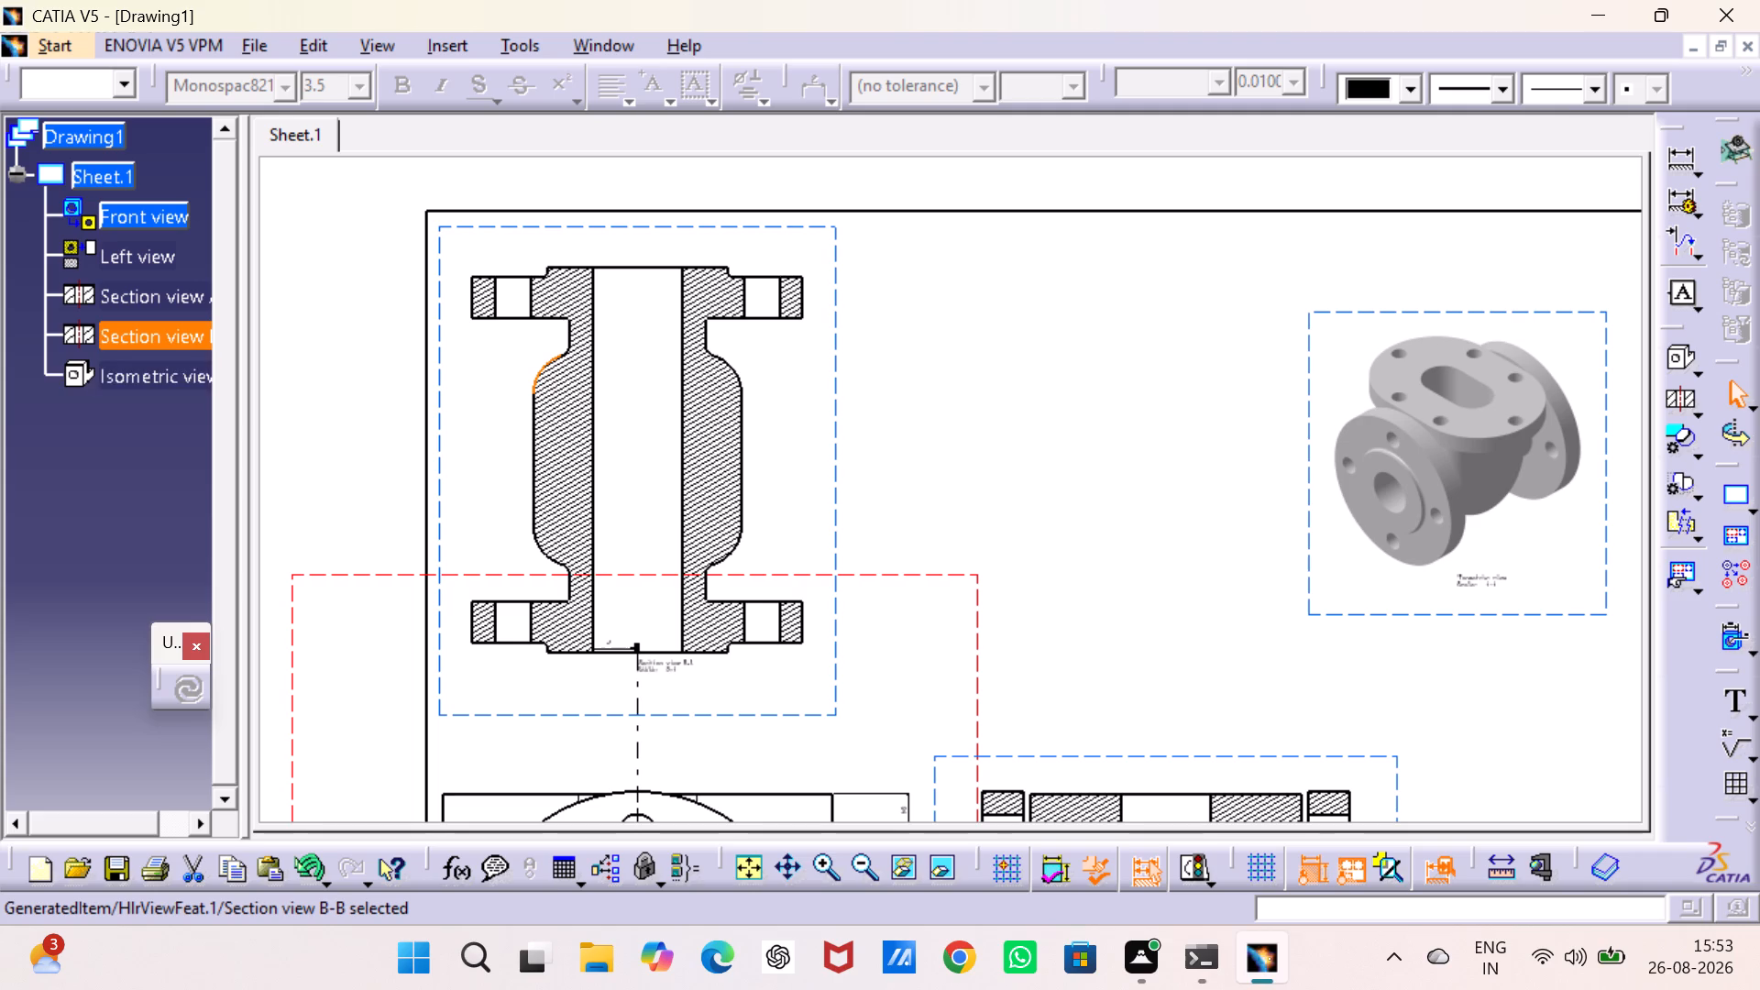
double_click(1660, 157)
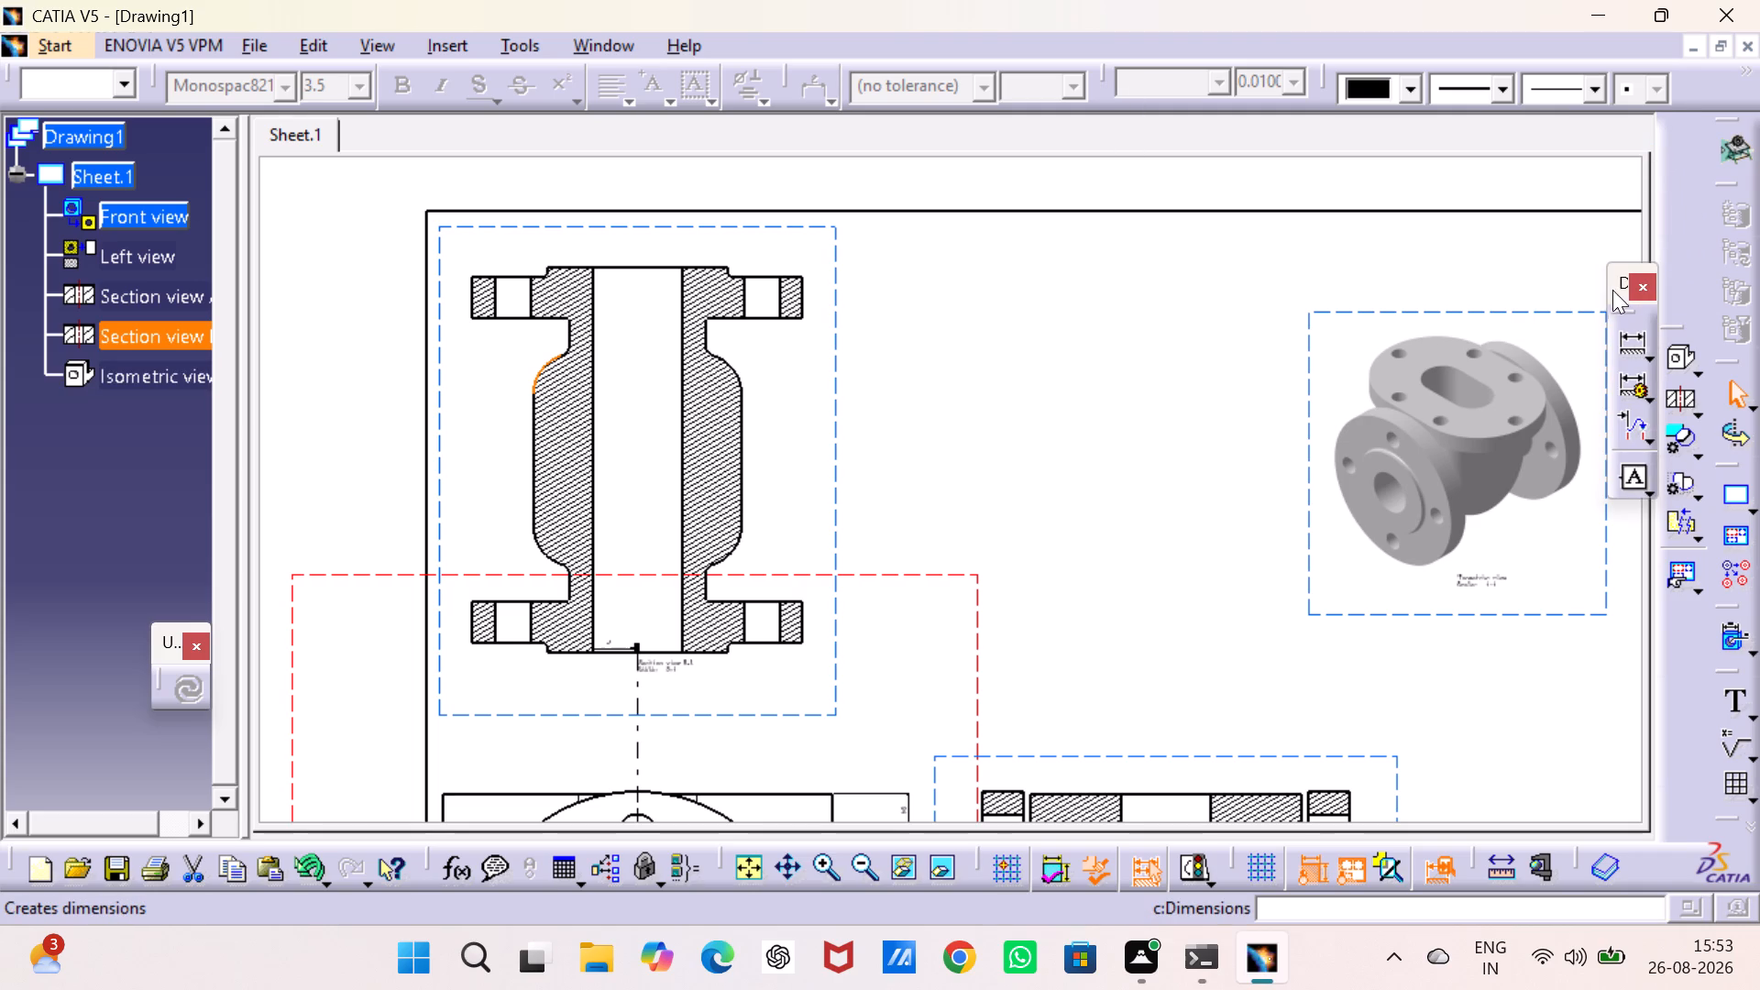
drag(1613, 290, 1666, 187)
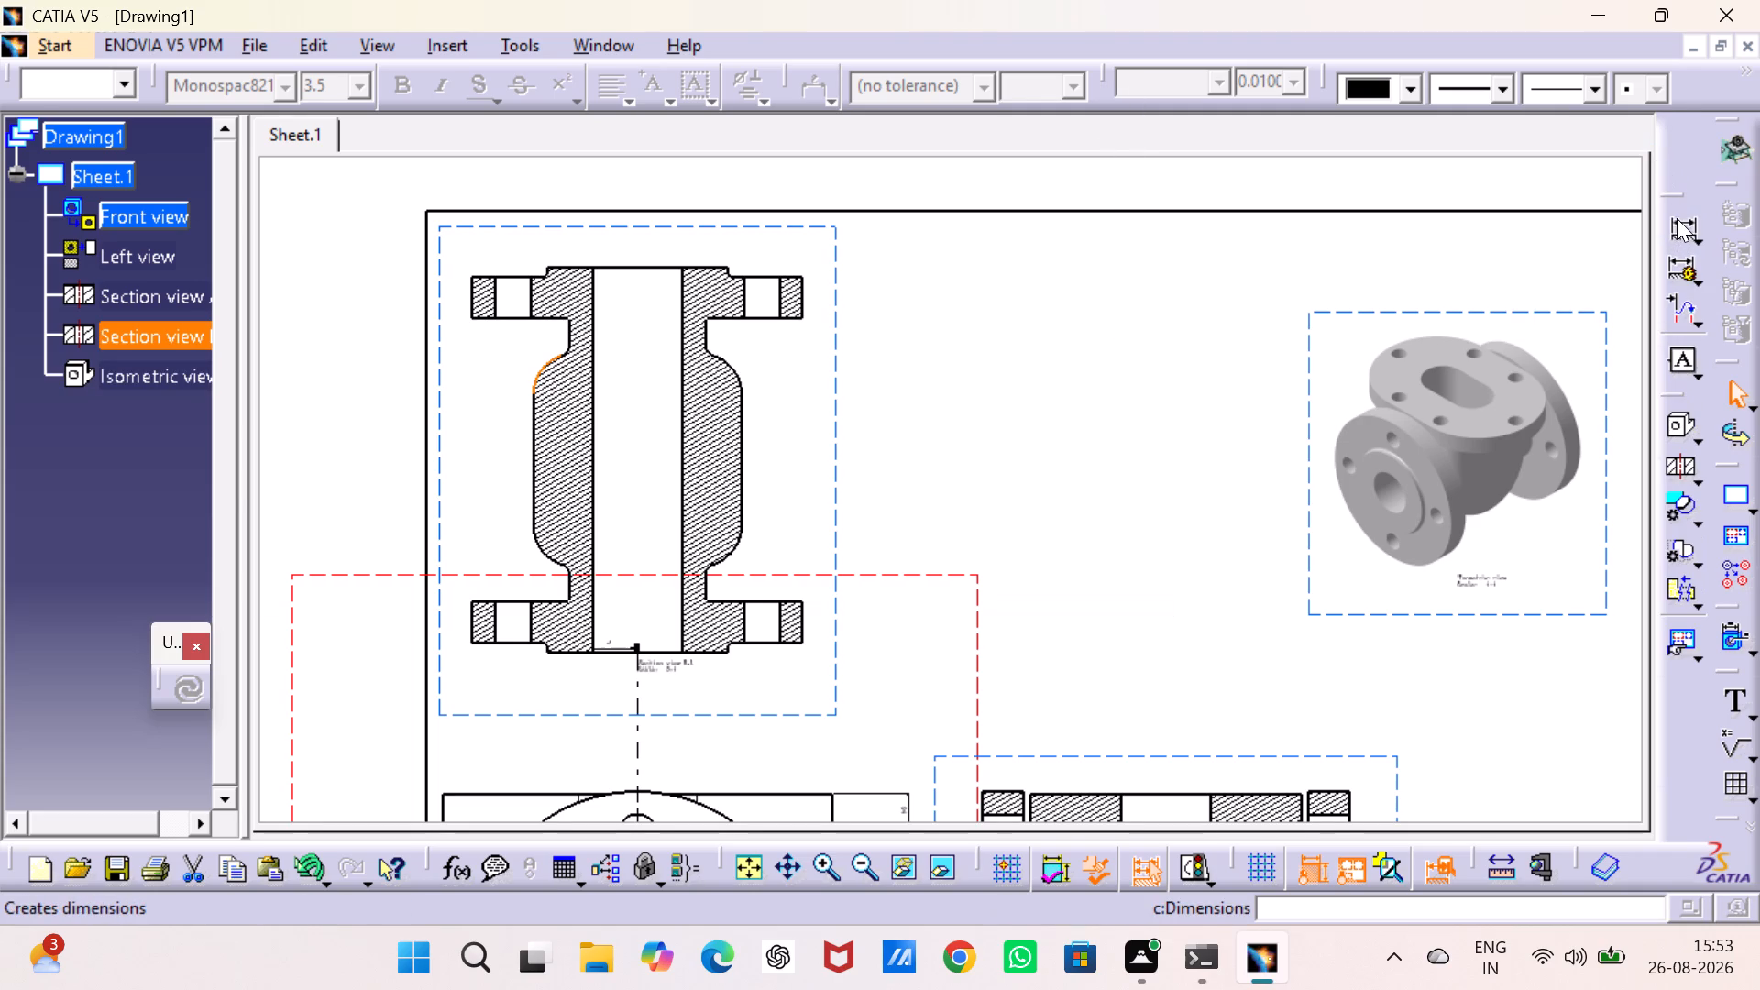
double_click(1677, 218)
drag(549, 364, 534, 364)
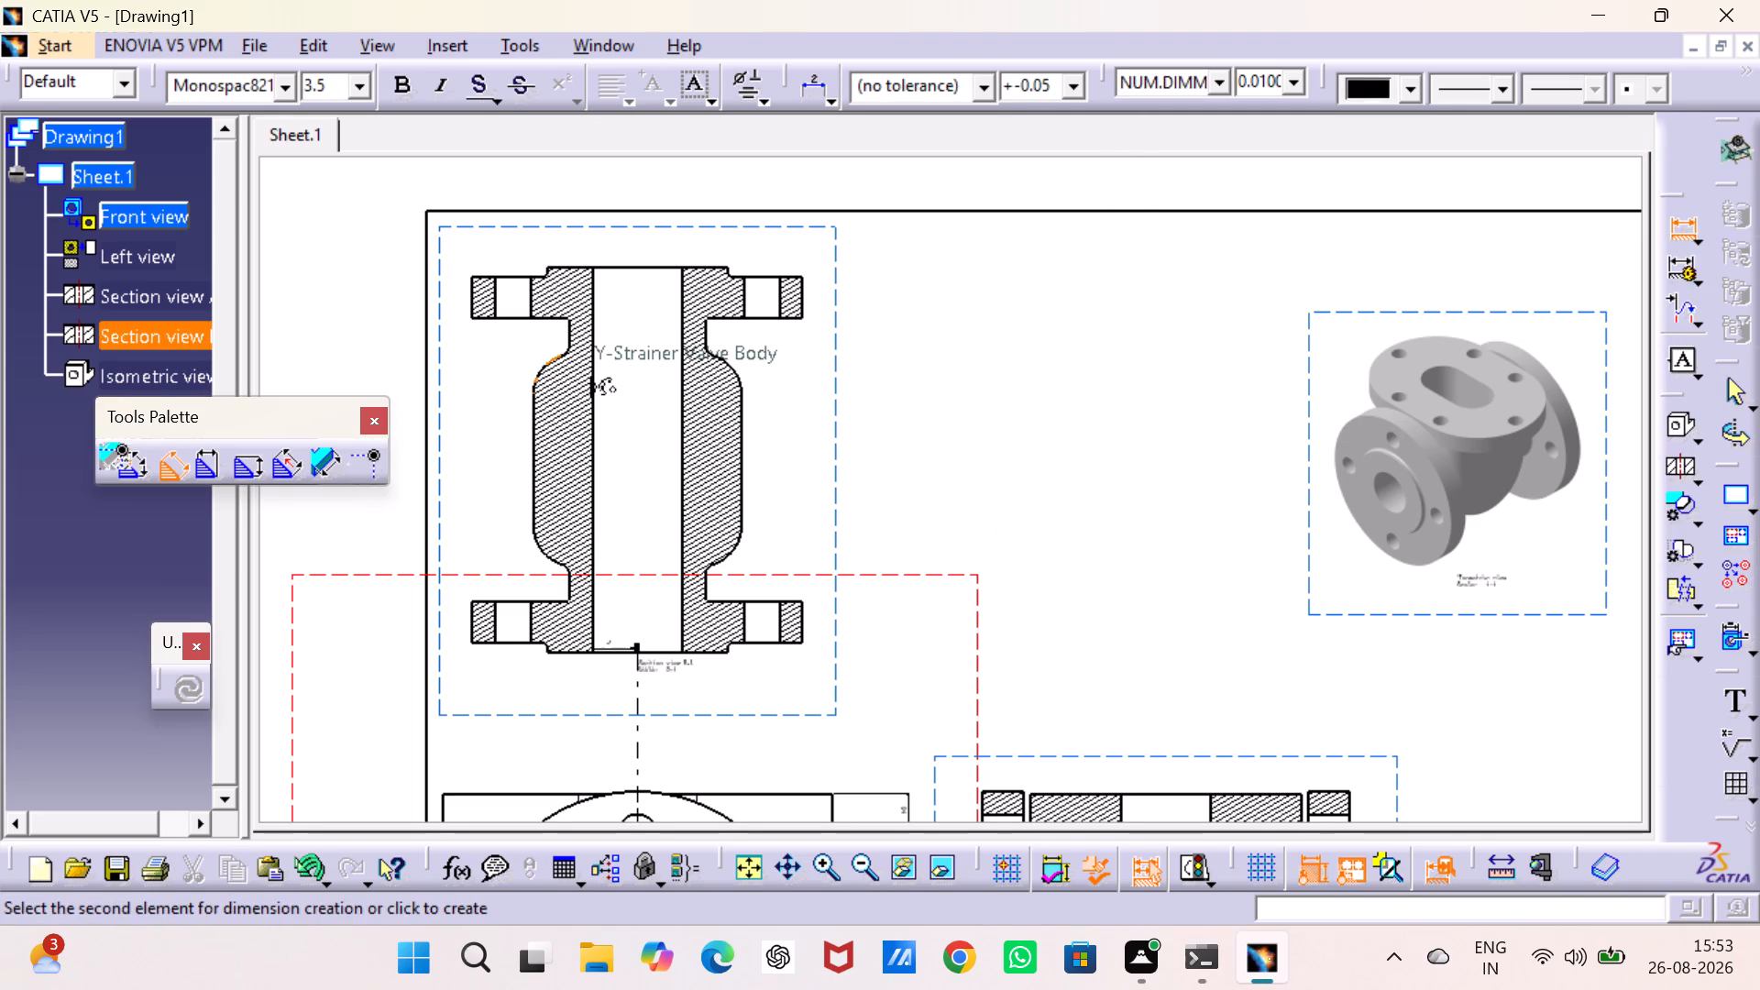
click(427, 349)
click(566, 348)
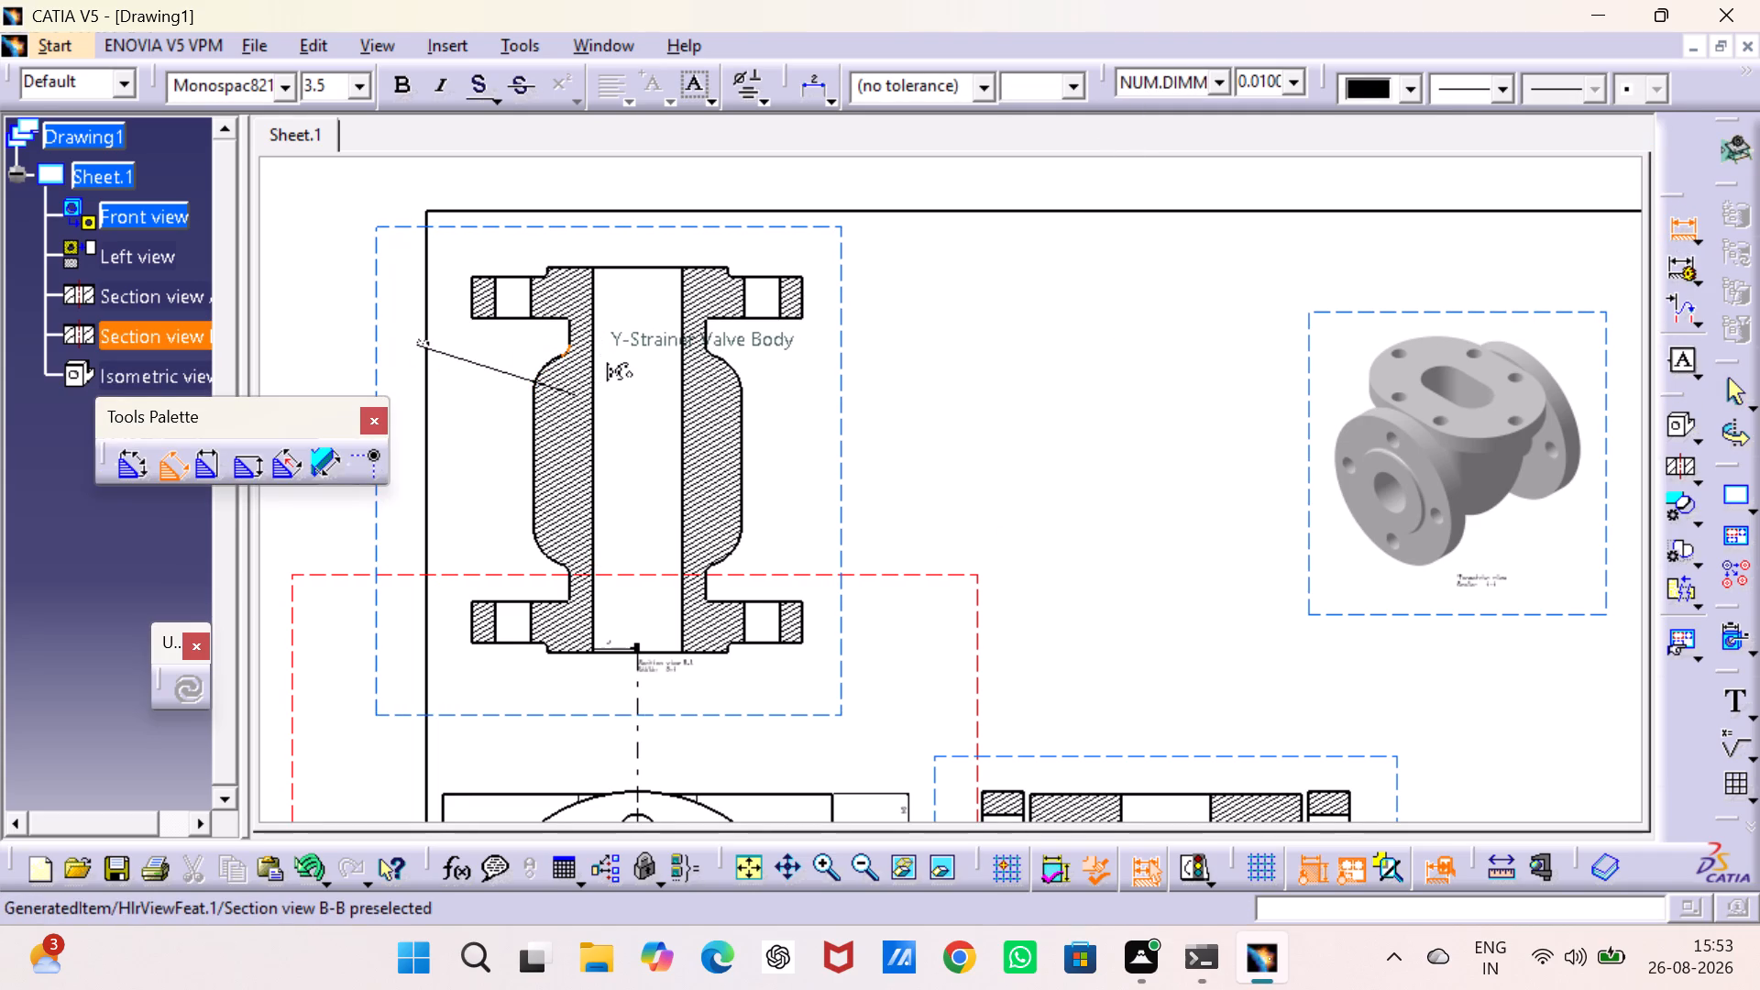
click(527, 335)
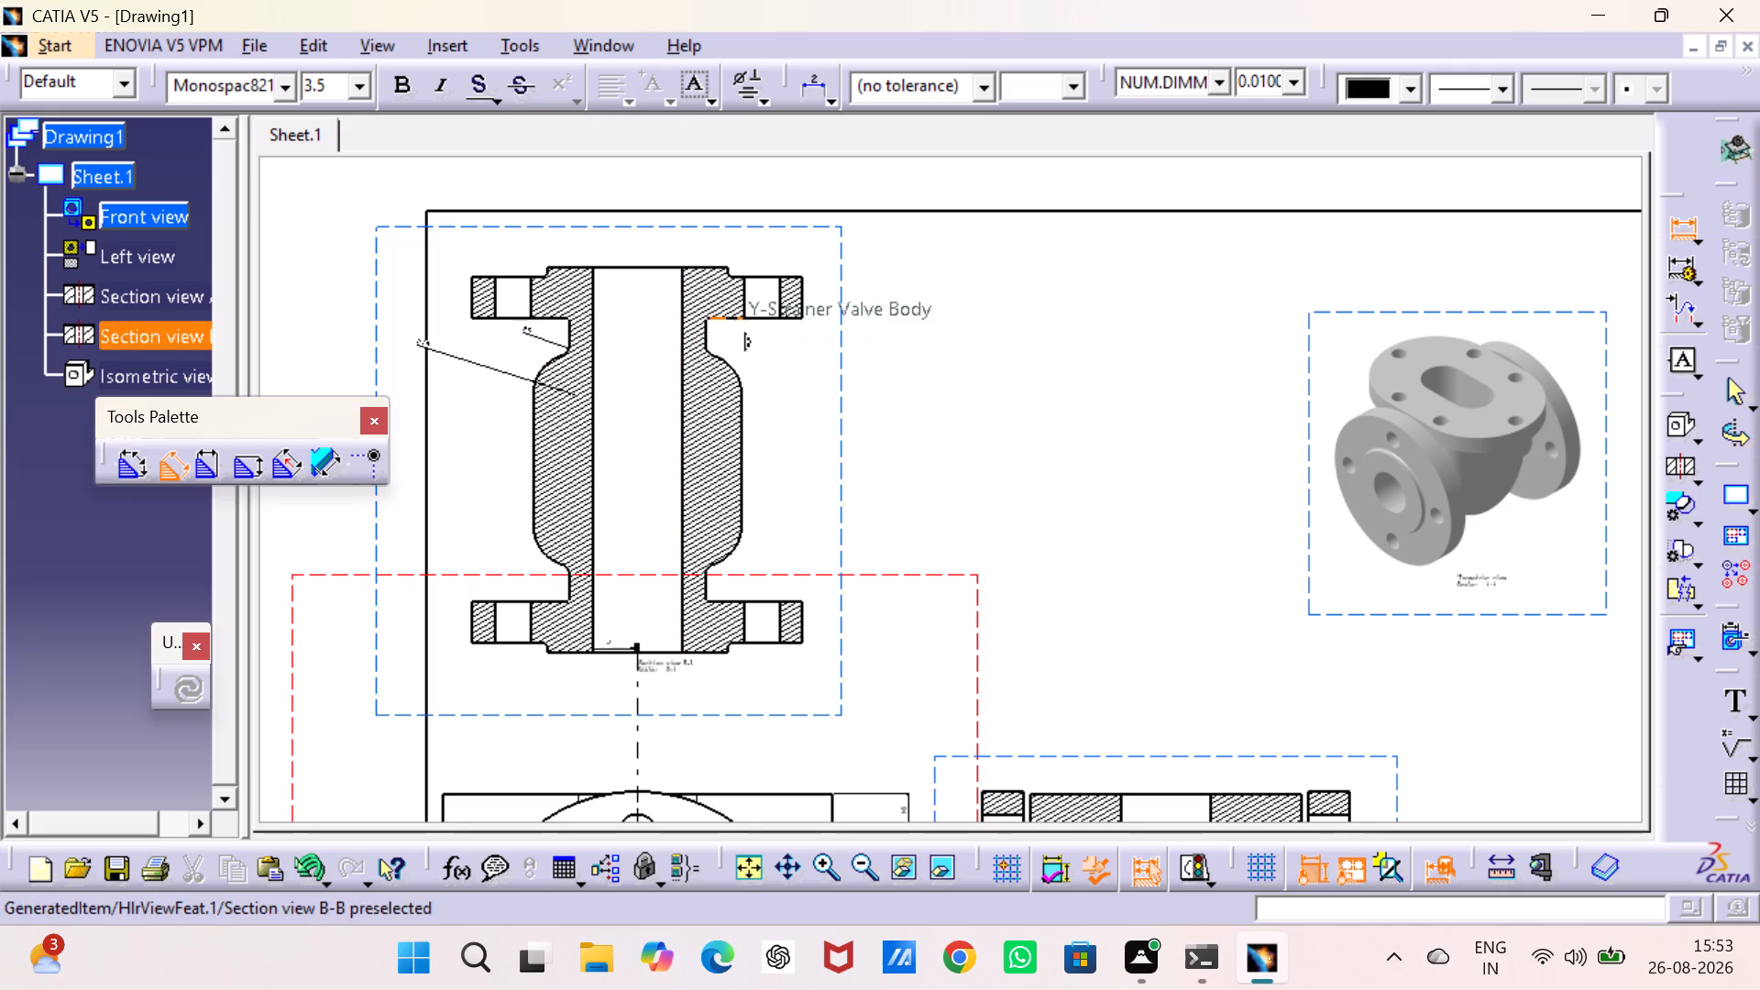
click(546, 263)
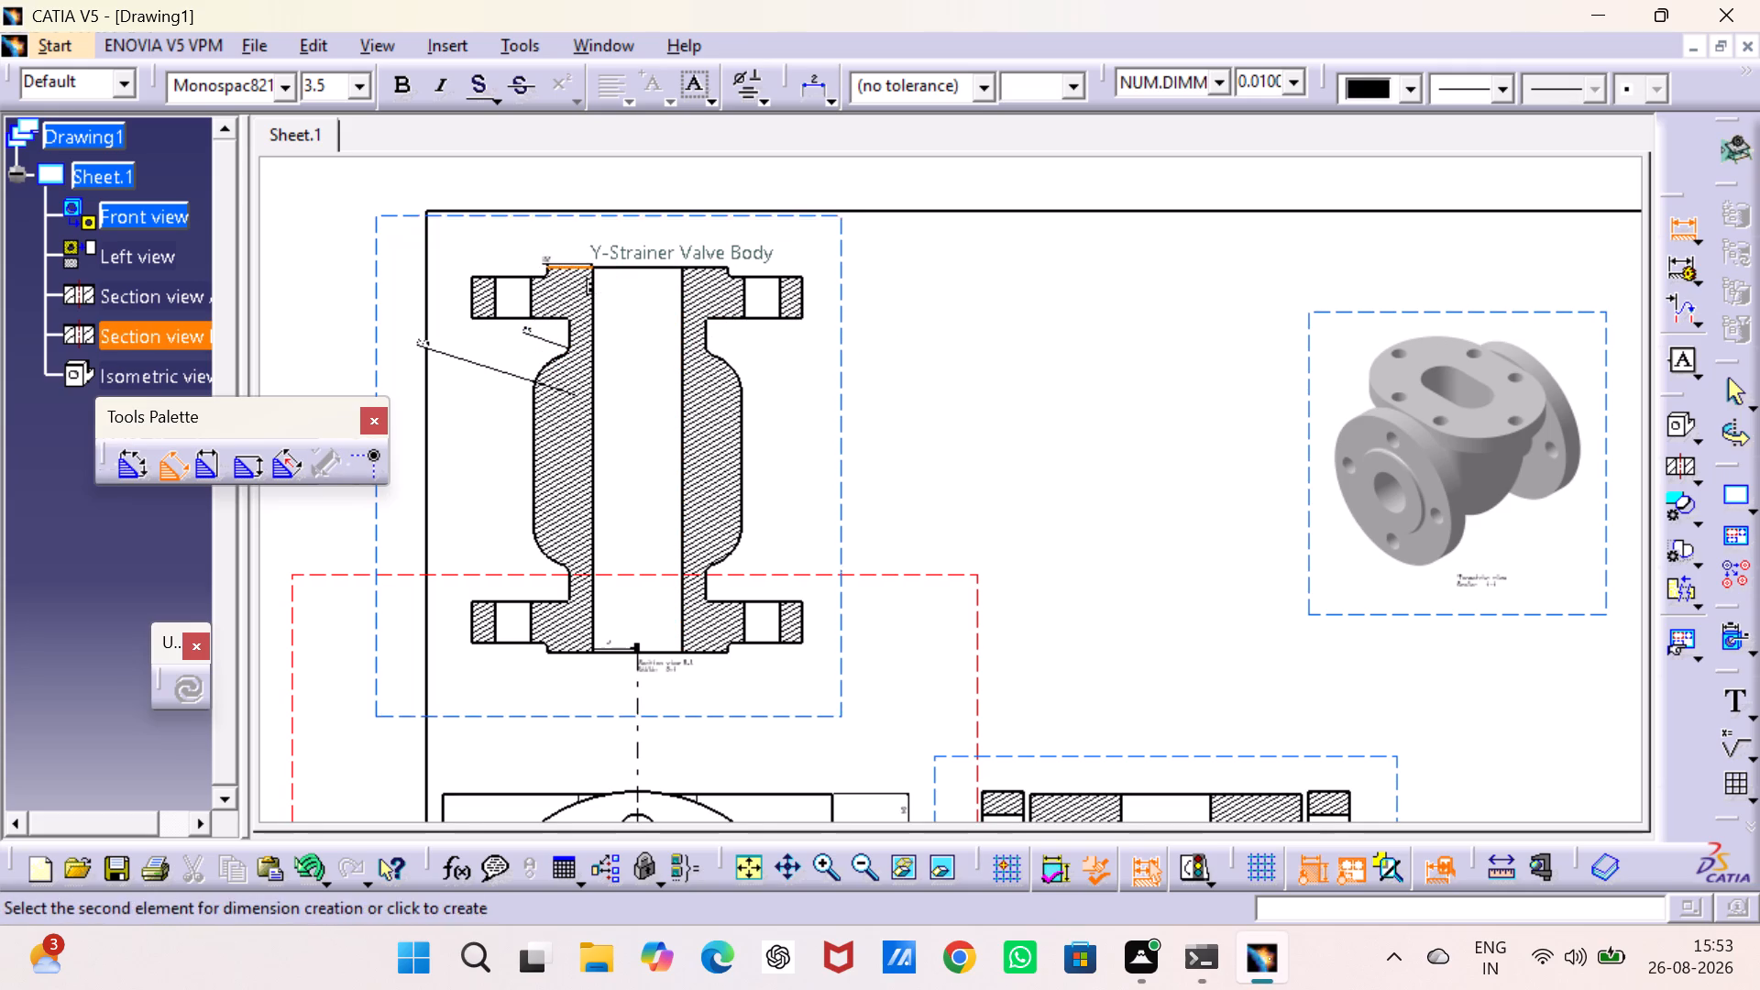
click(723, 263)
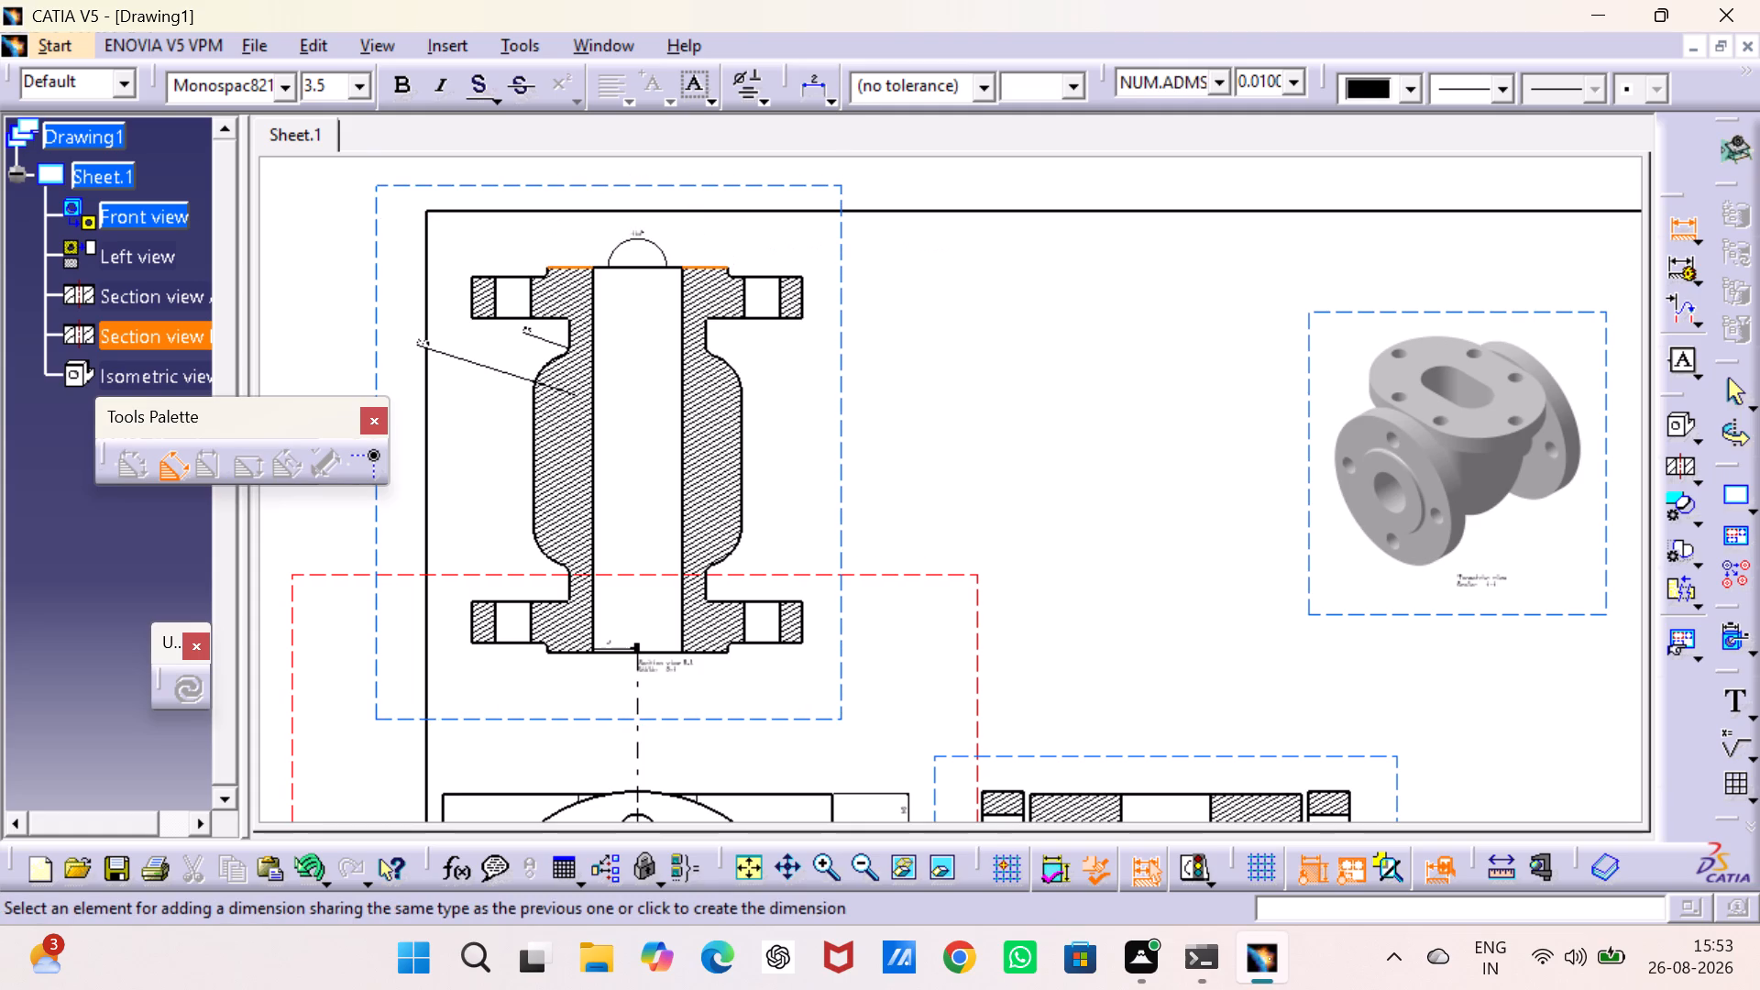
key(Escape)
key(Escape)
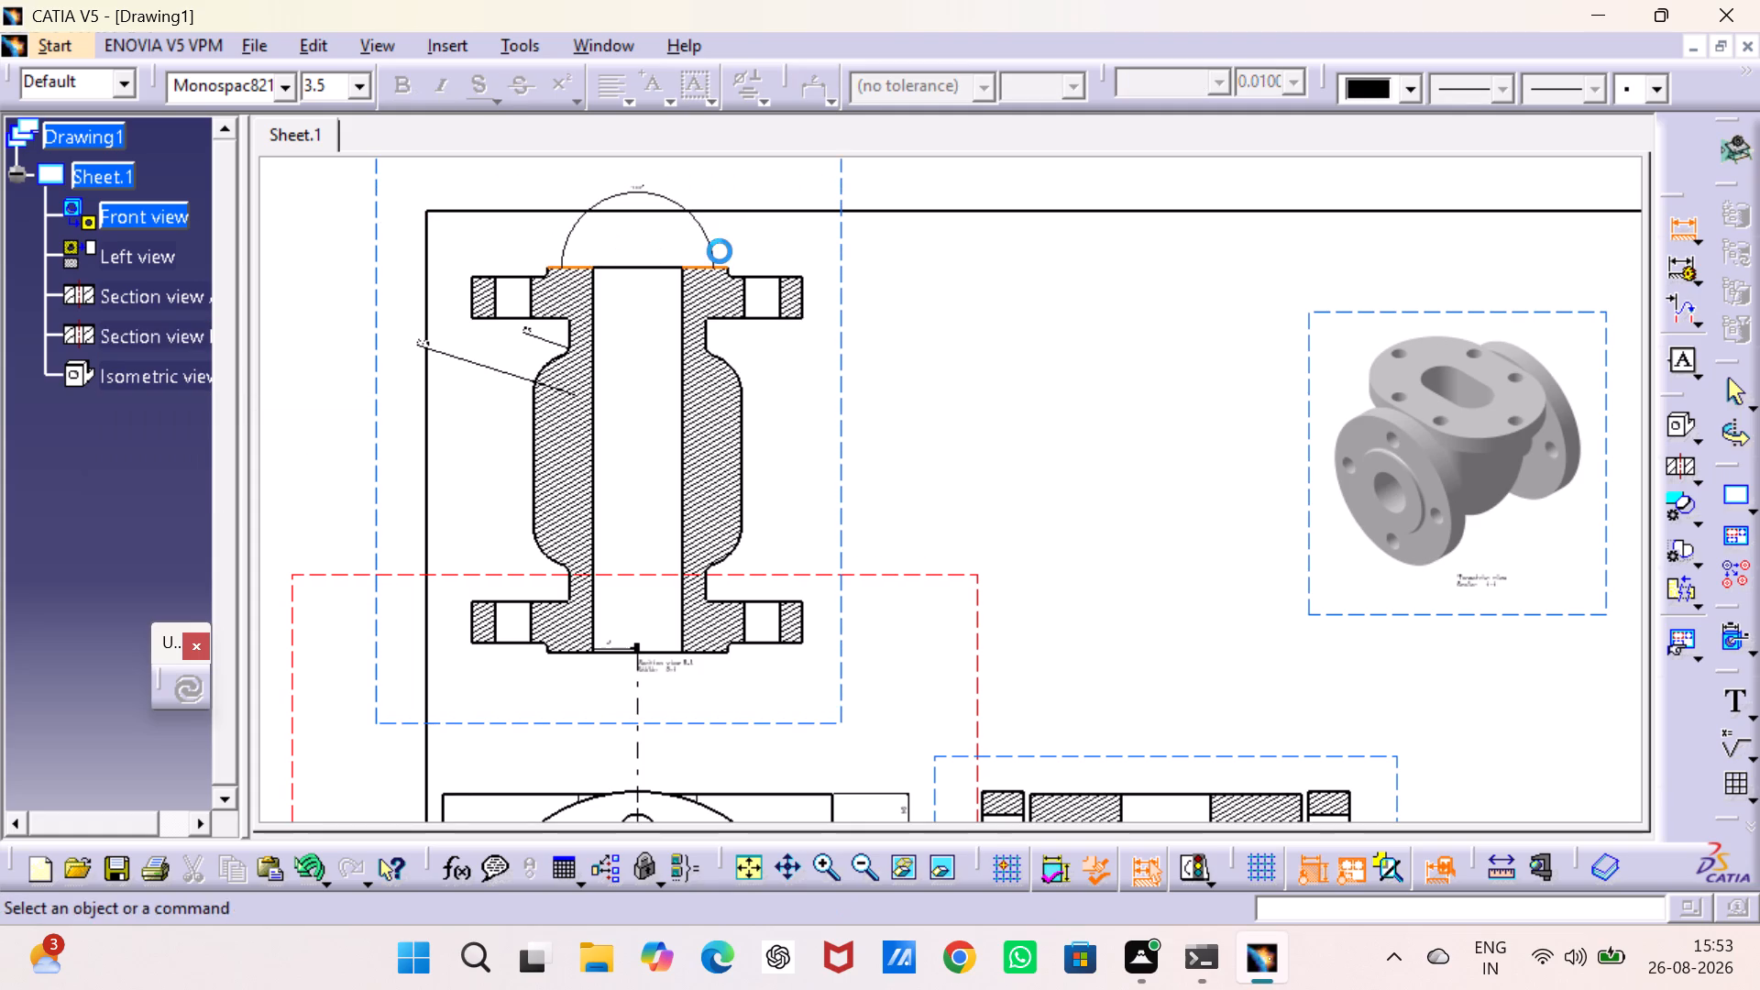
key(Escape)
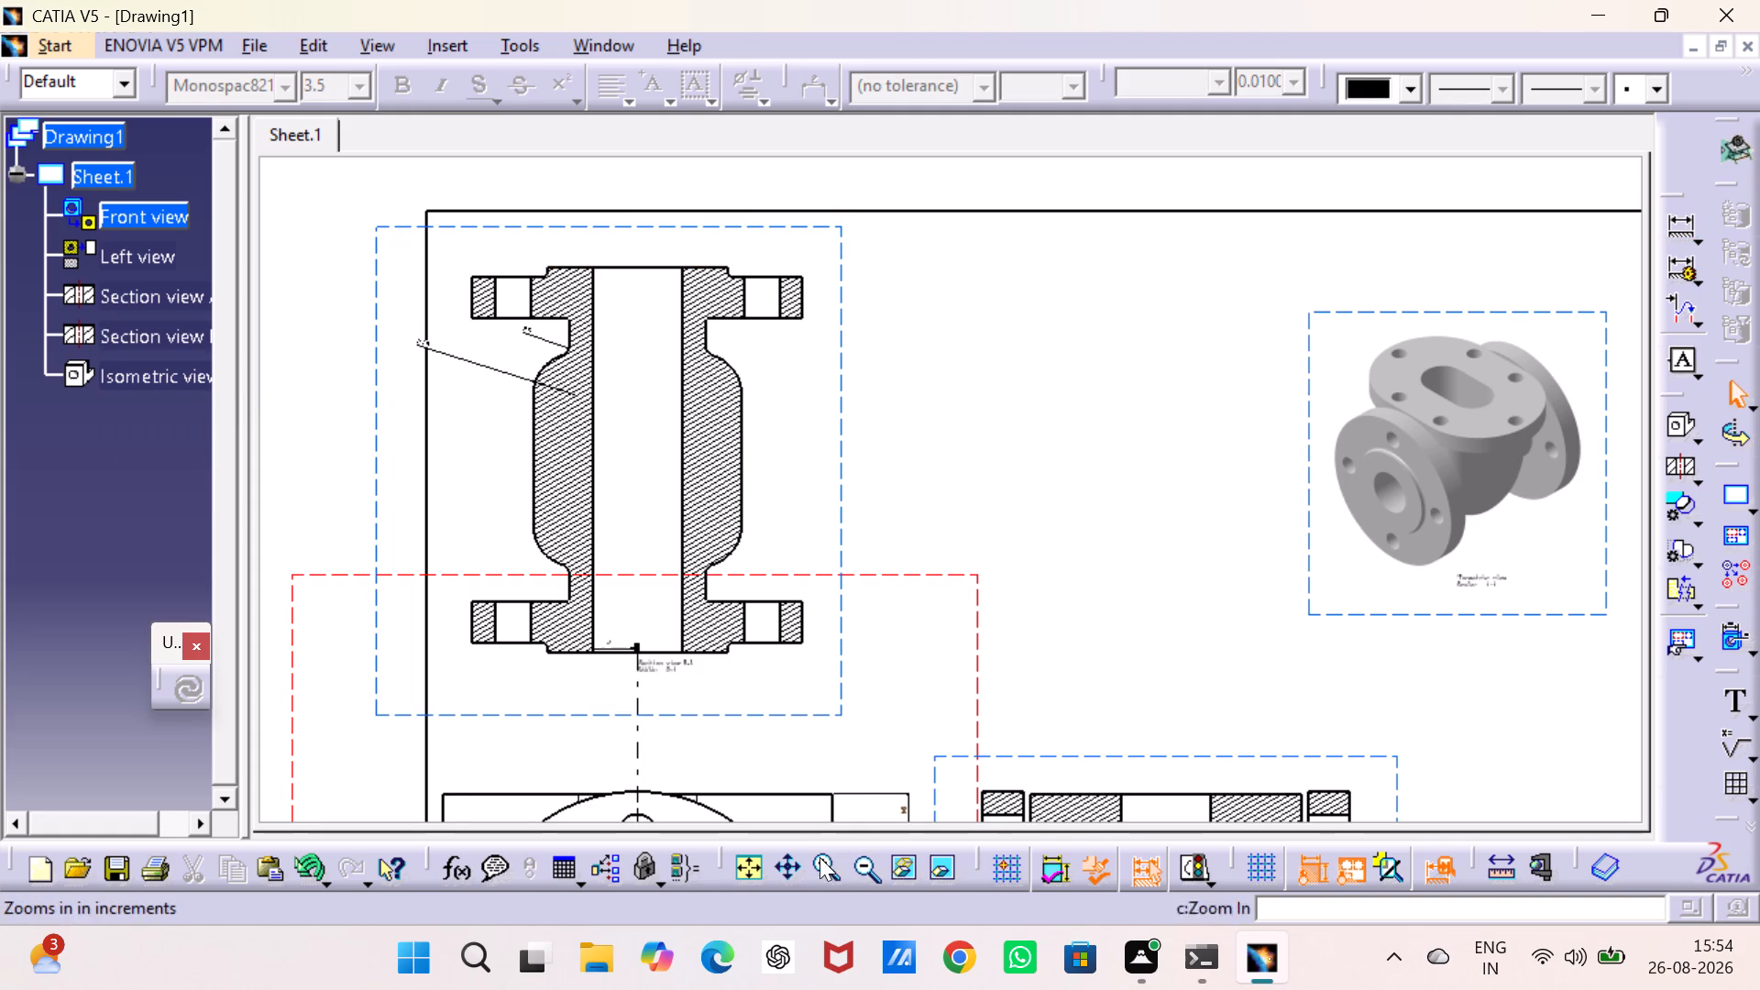
Dimension the overall width of the upper flange's raised face in section view B-B, placing the dimension above the face.
triple_click(830, 857)
double_click(830, 857)
middle_drag(787, 575, 826, 589)
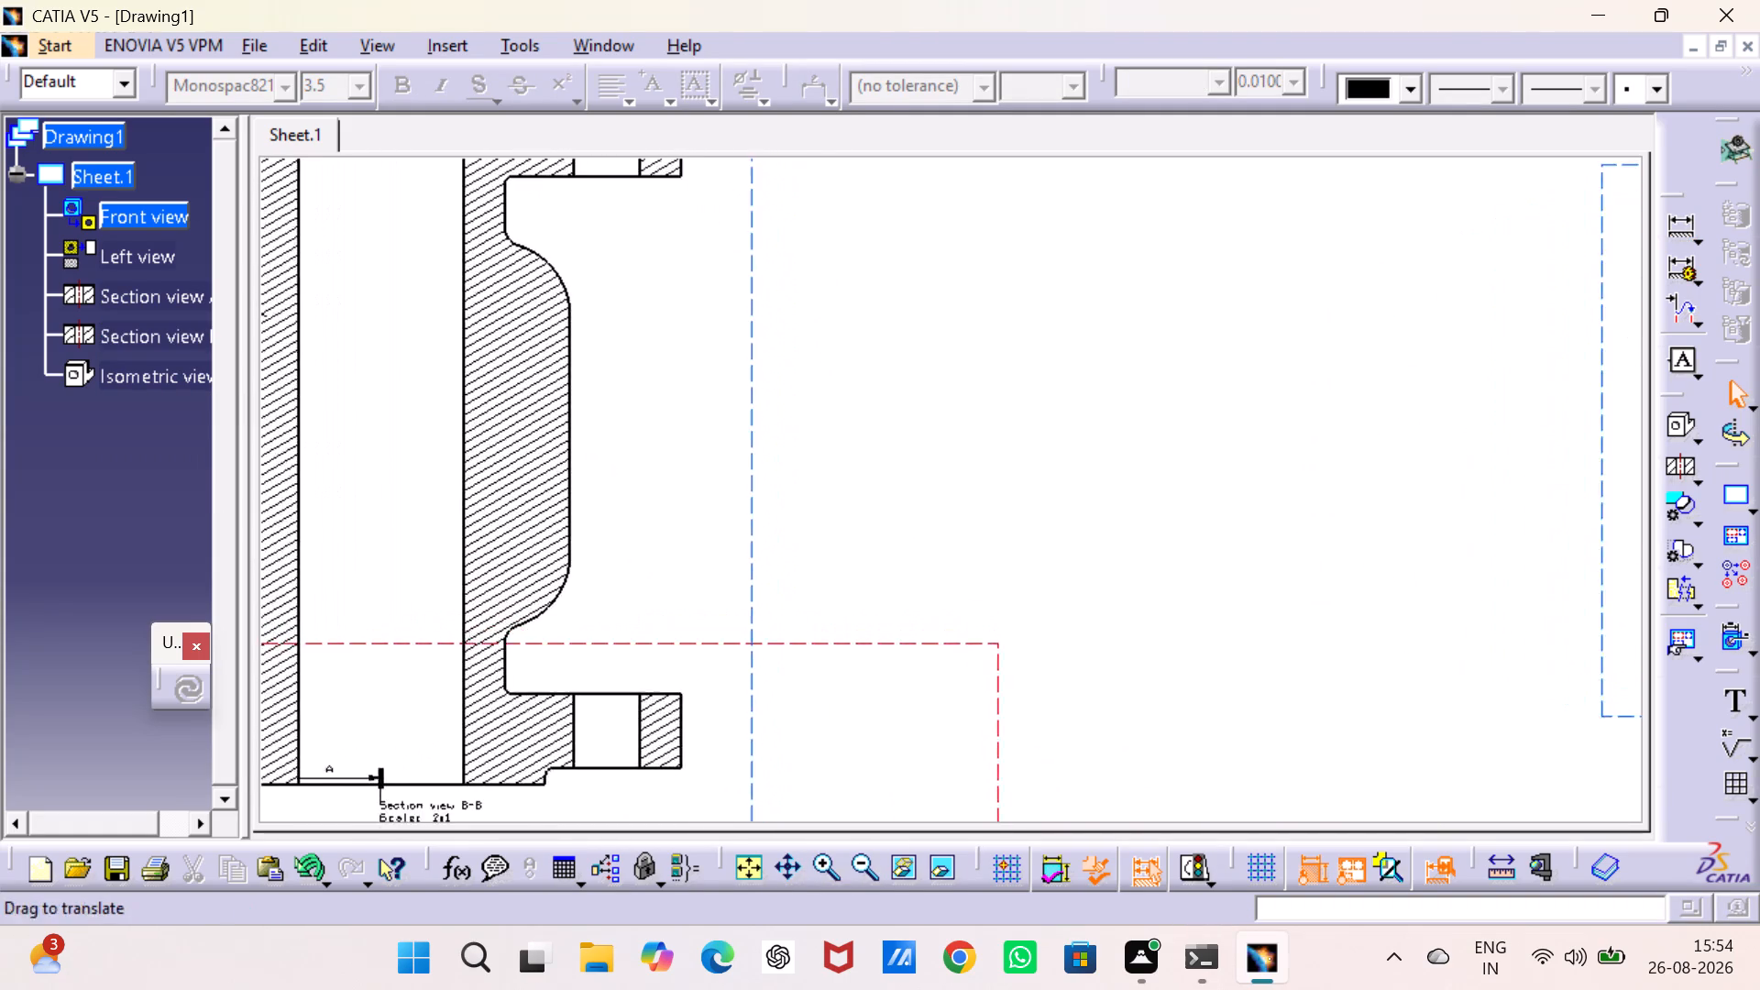
middle_drag(826, 589, 1024, 852)
middle_drag(693, 322, 889, 683)
middle_drag(777, 561, 1033, 650)
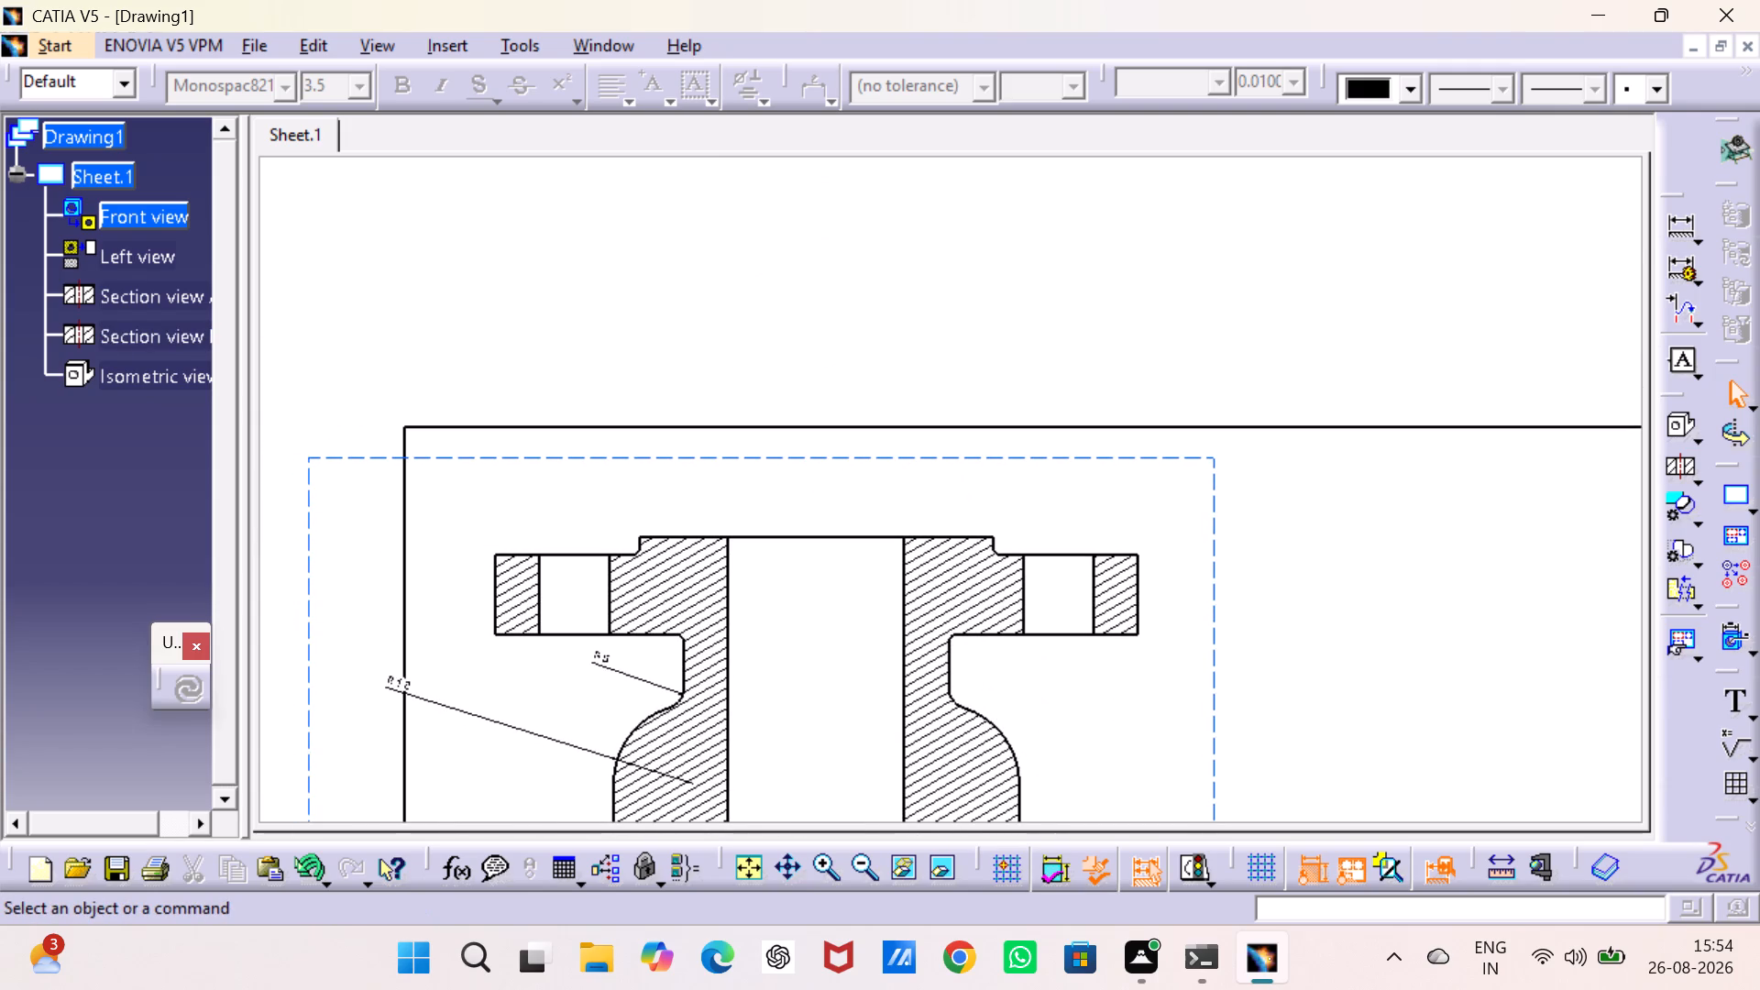
double_click(1687, 227)
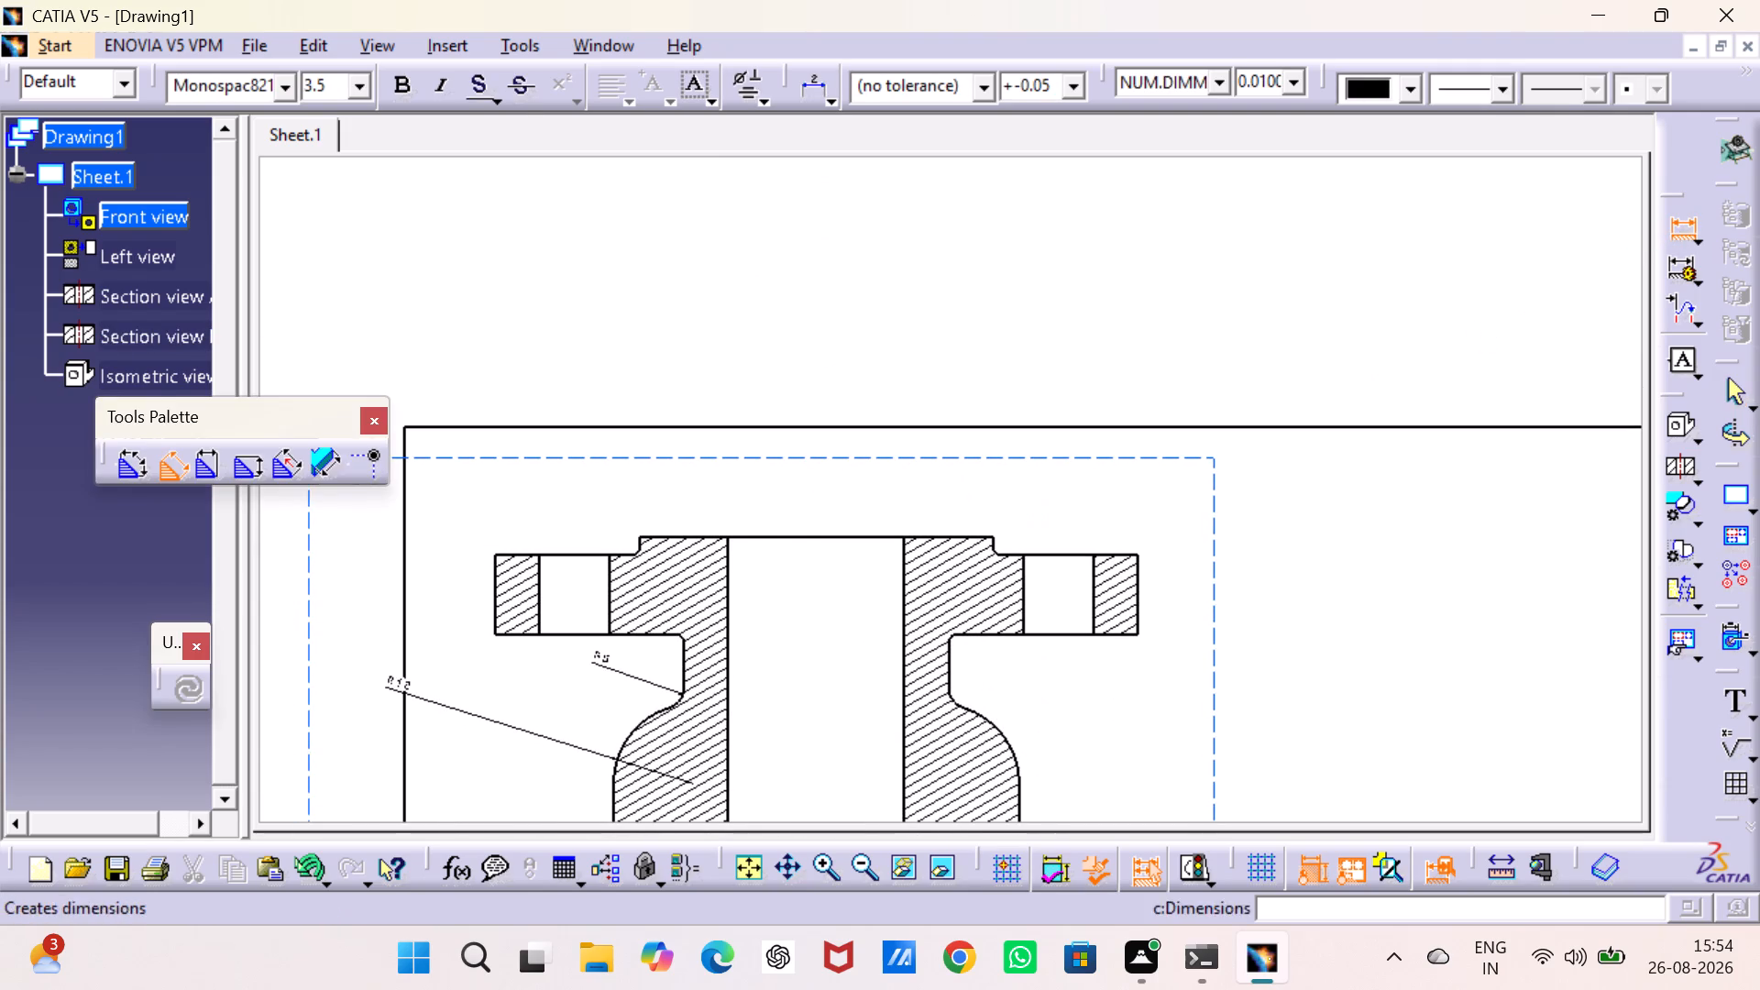
click(641, 546)
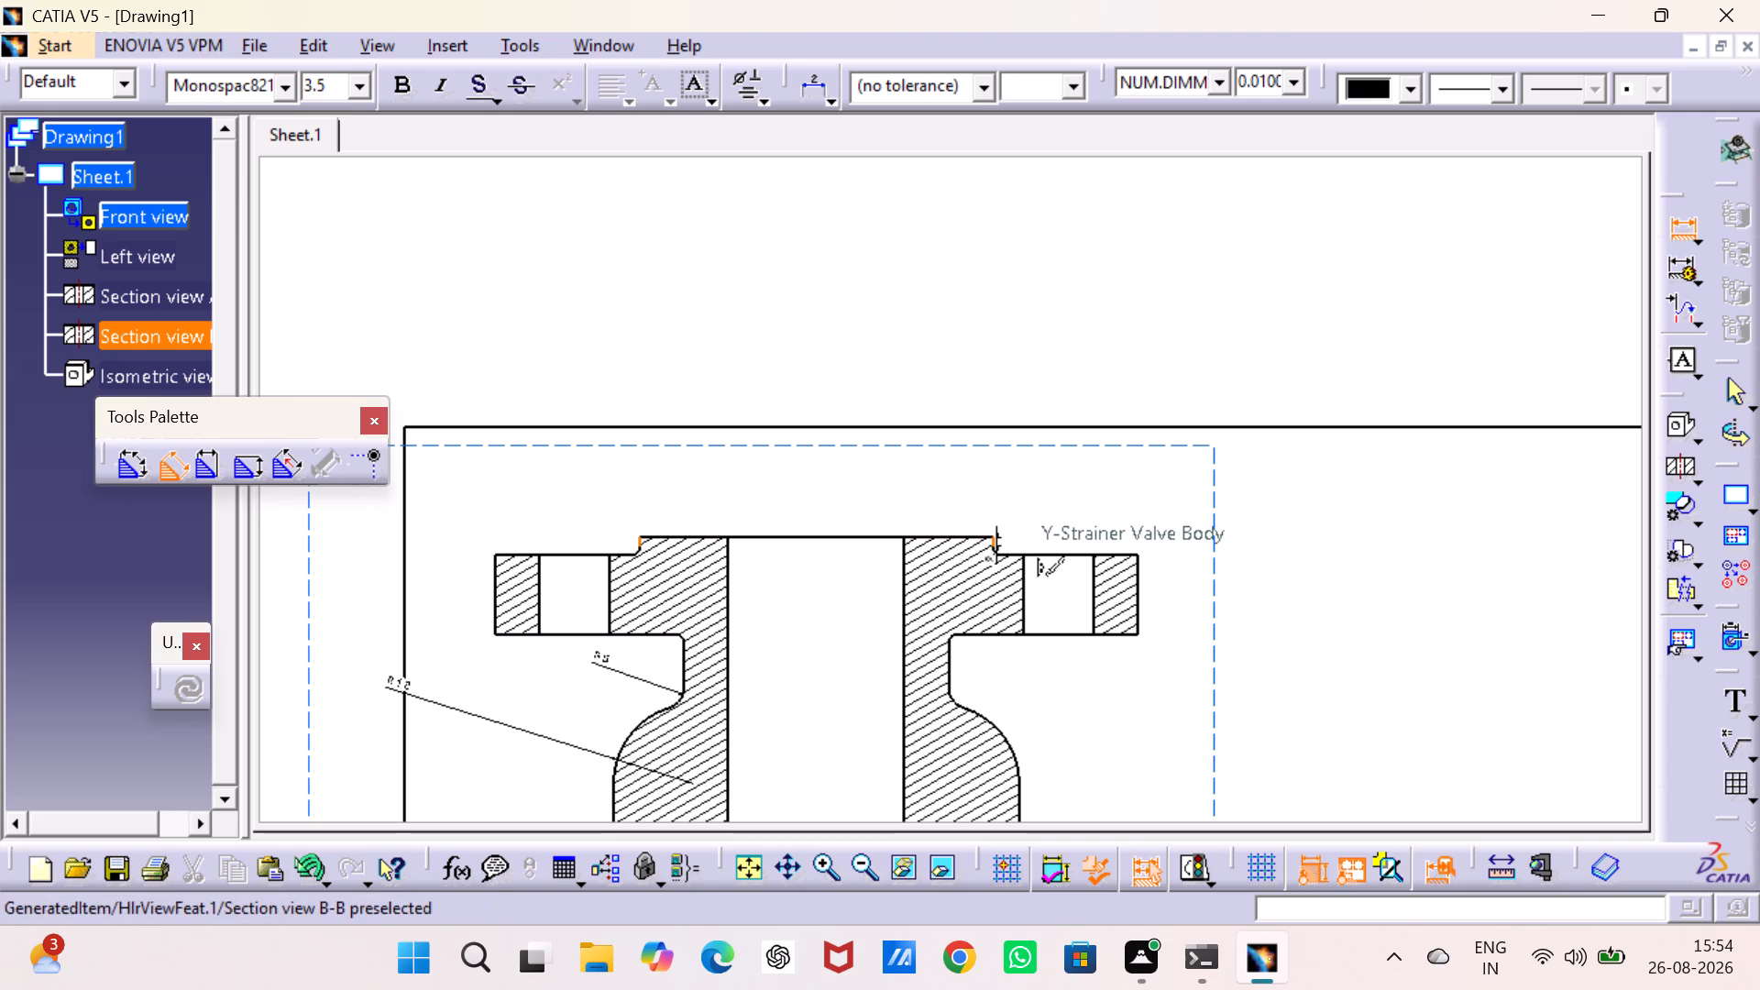
drag(993, 544, 984, 541)
click(816, 490)
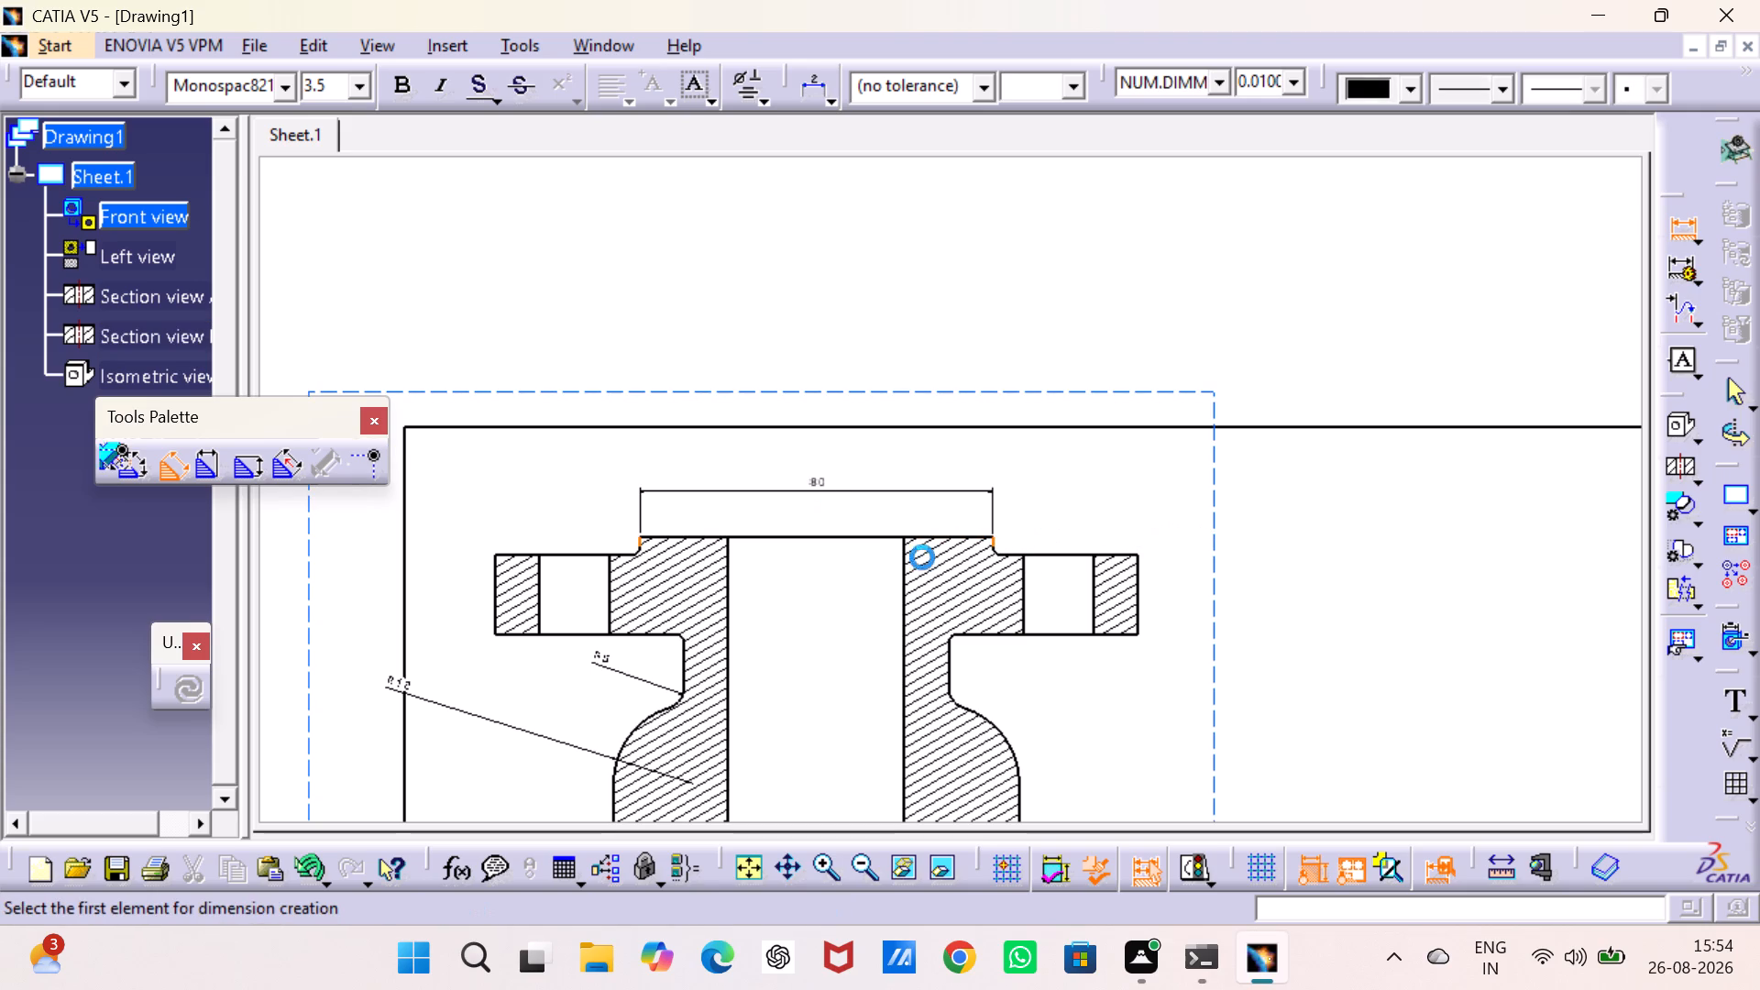
Dimension the upper flange's thickness beside its right end and the width of its left bolt hole in section view B-B.
middle_drag(918, 614, 917, 426)
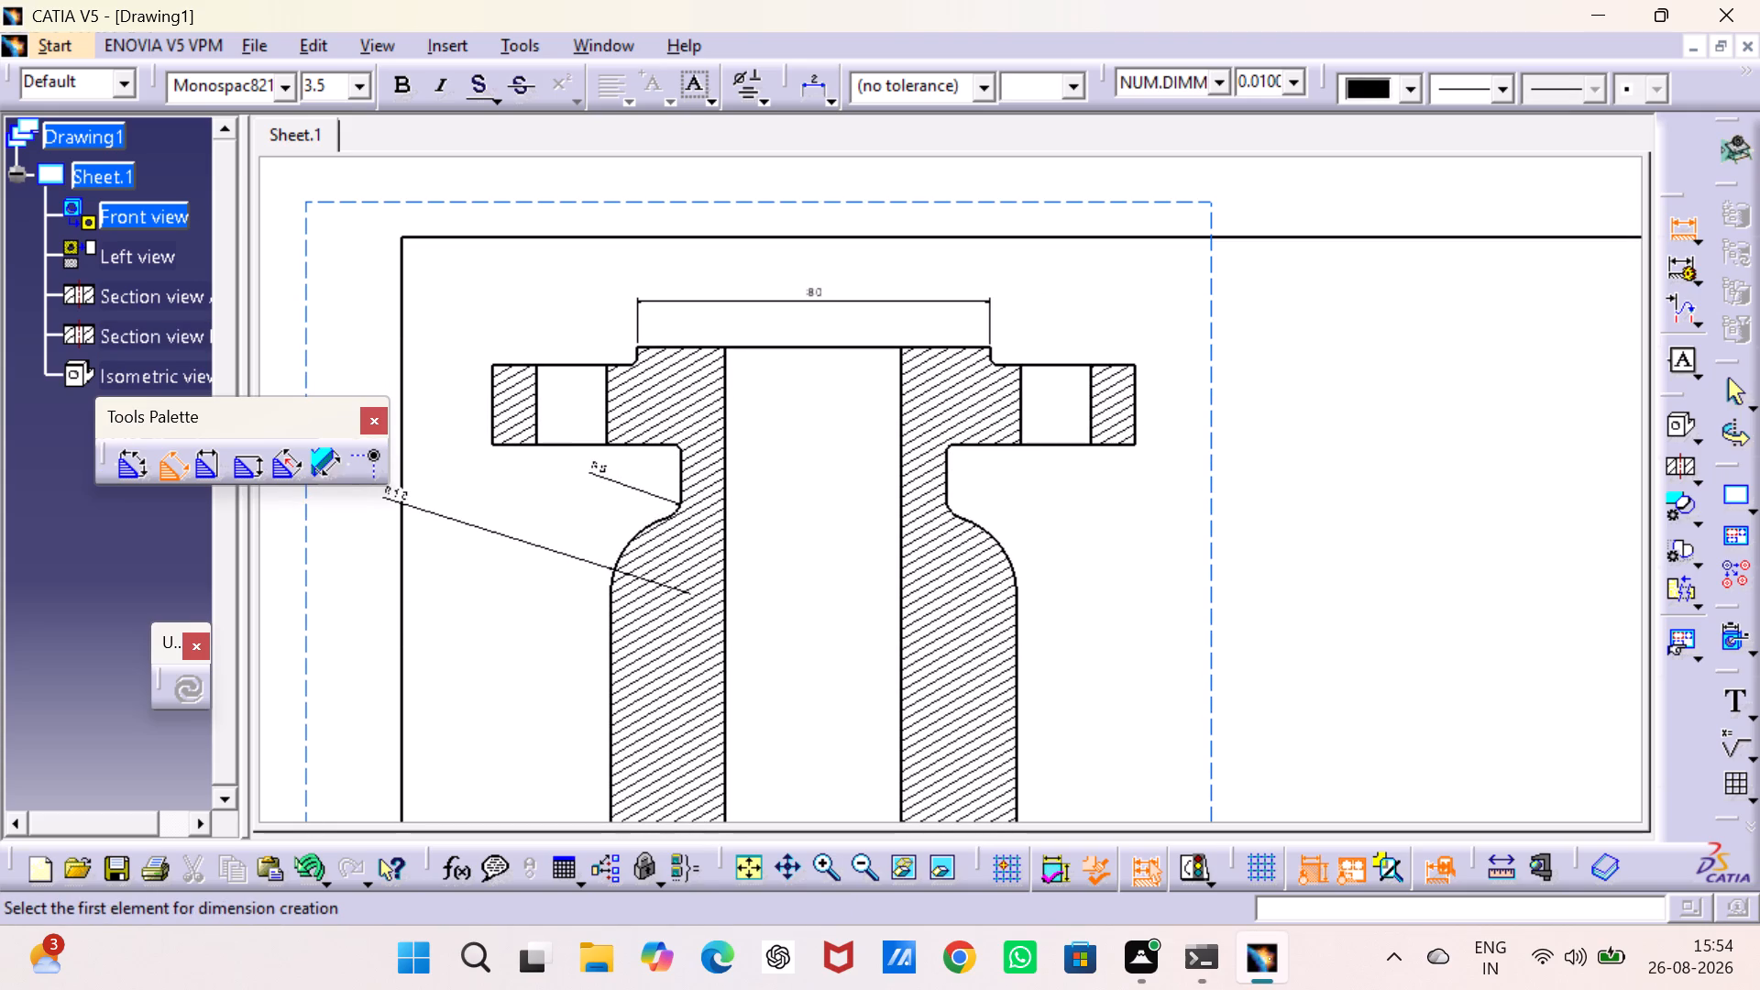
click(1079, 447)
click(1080, 360)
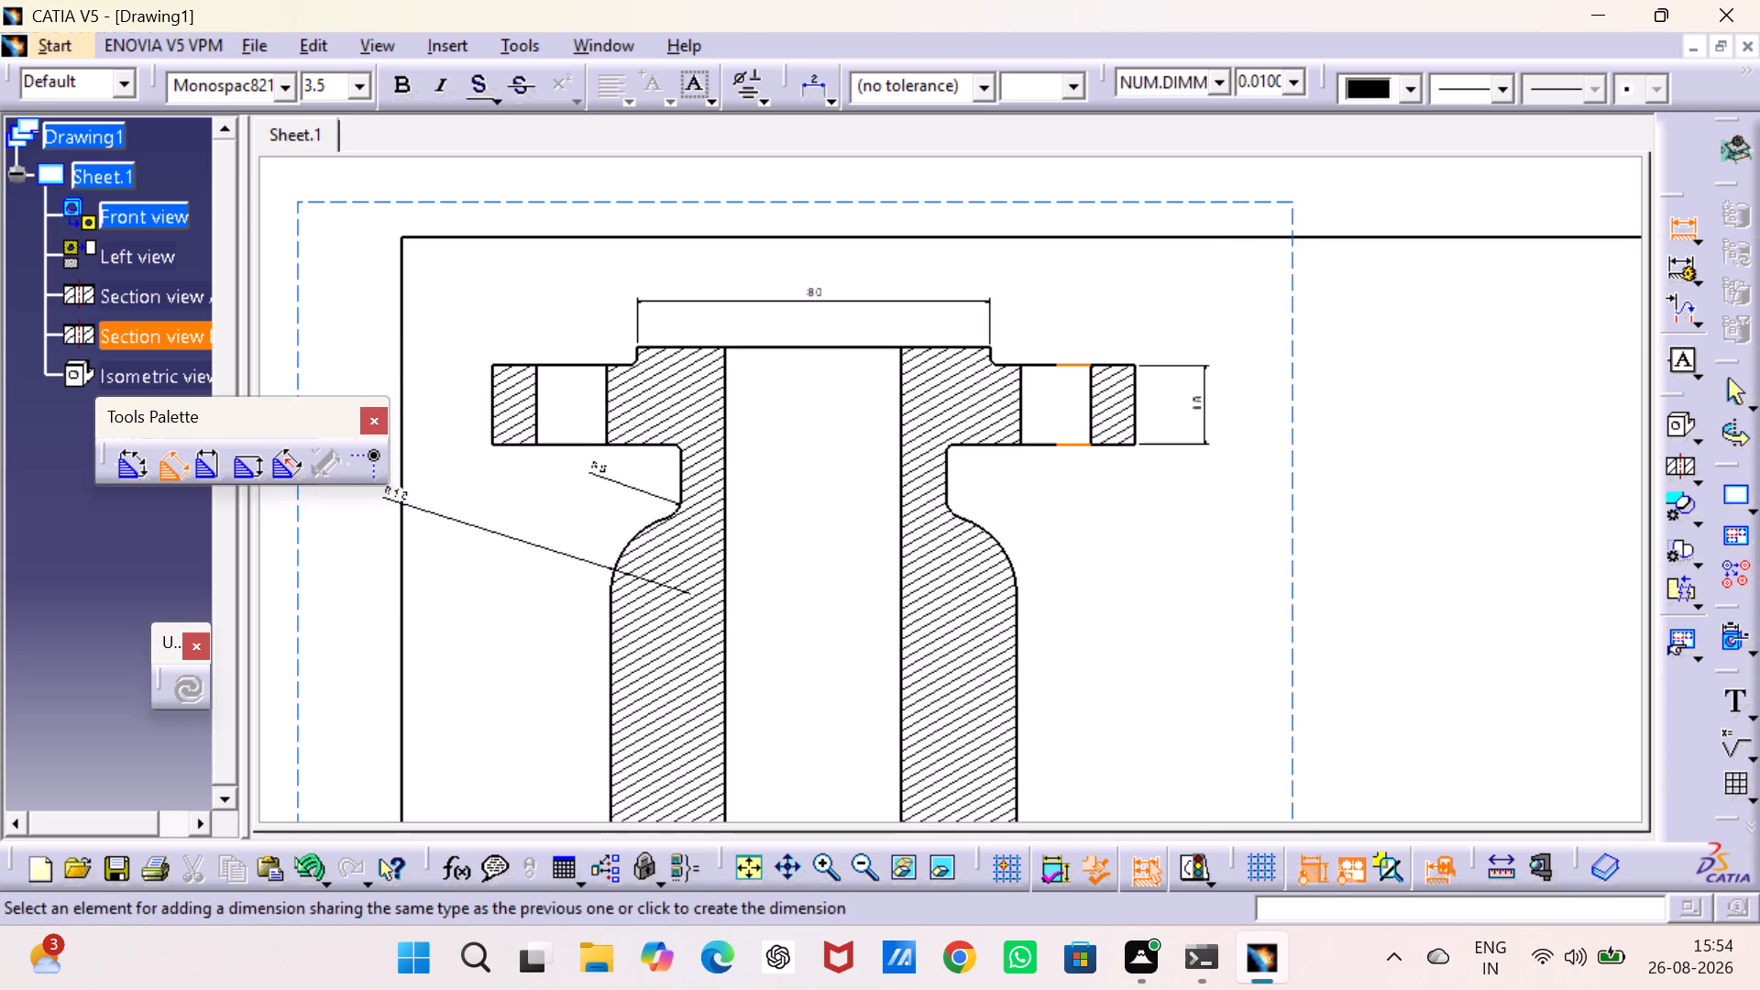
click(1194, 419)
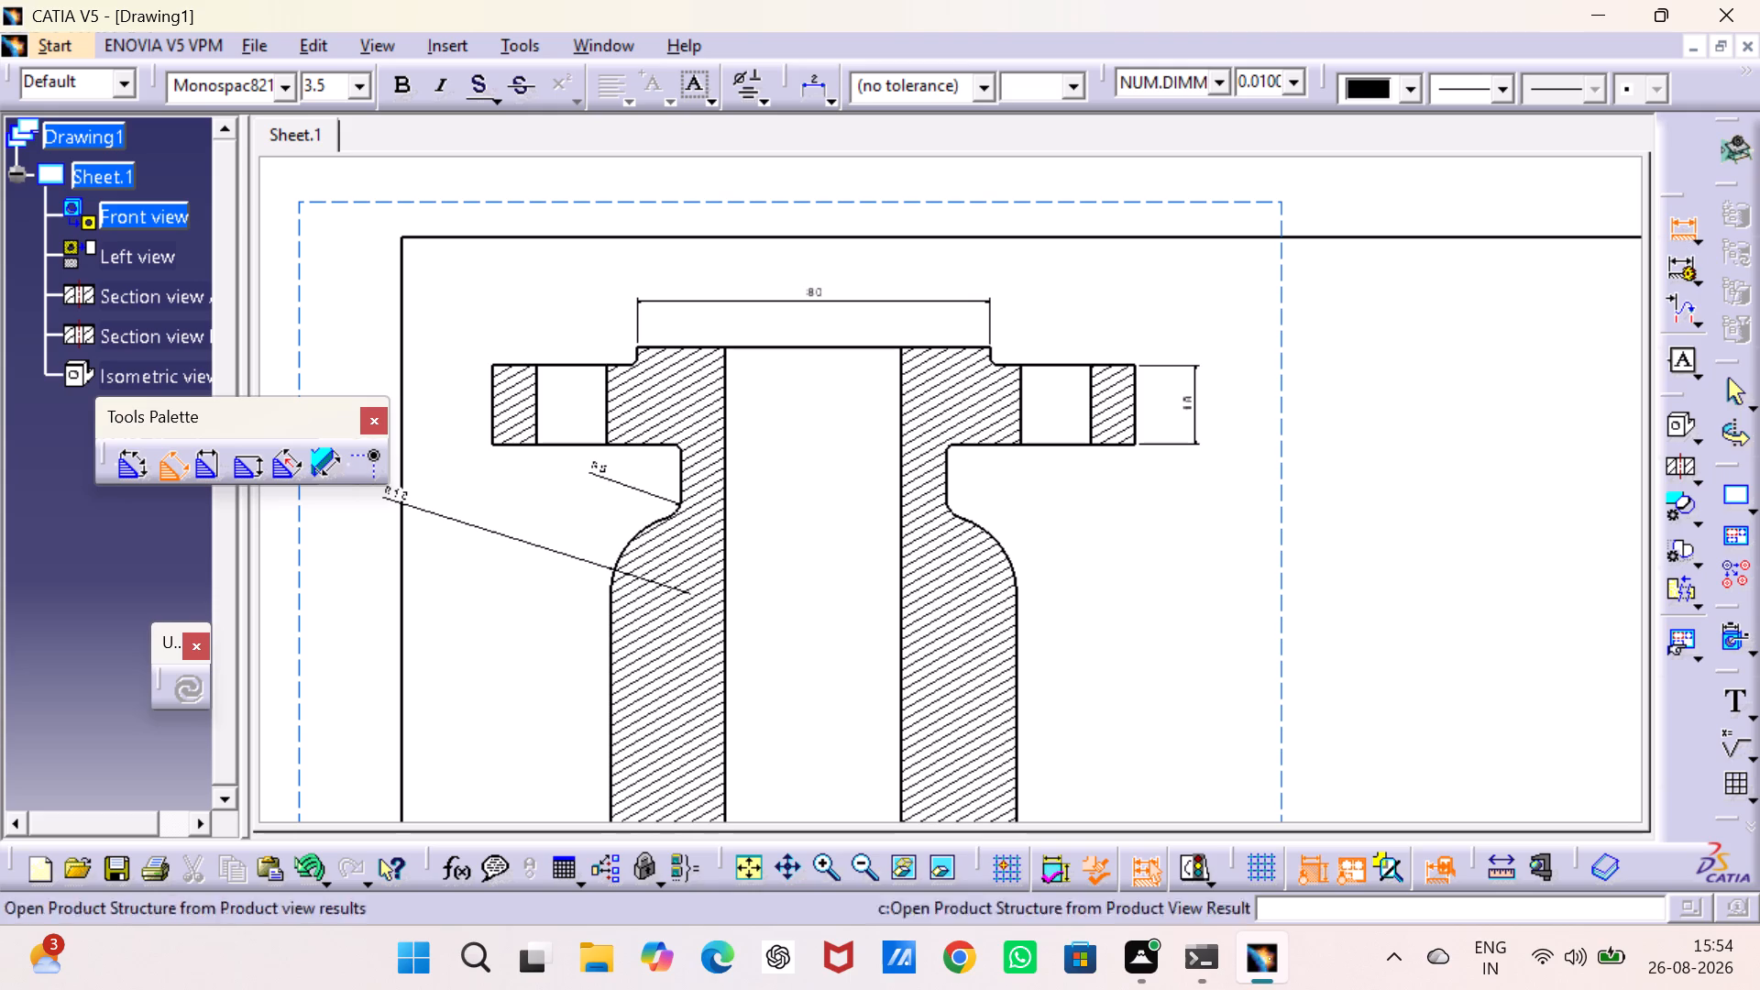
click(605, 414)
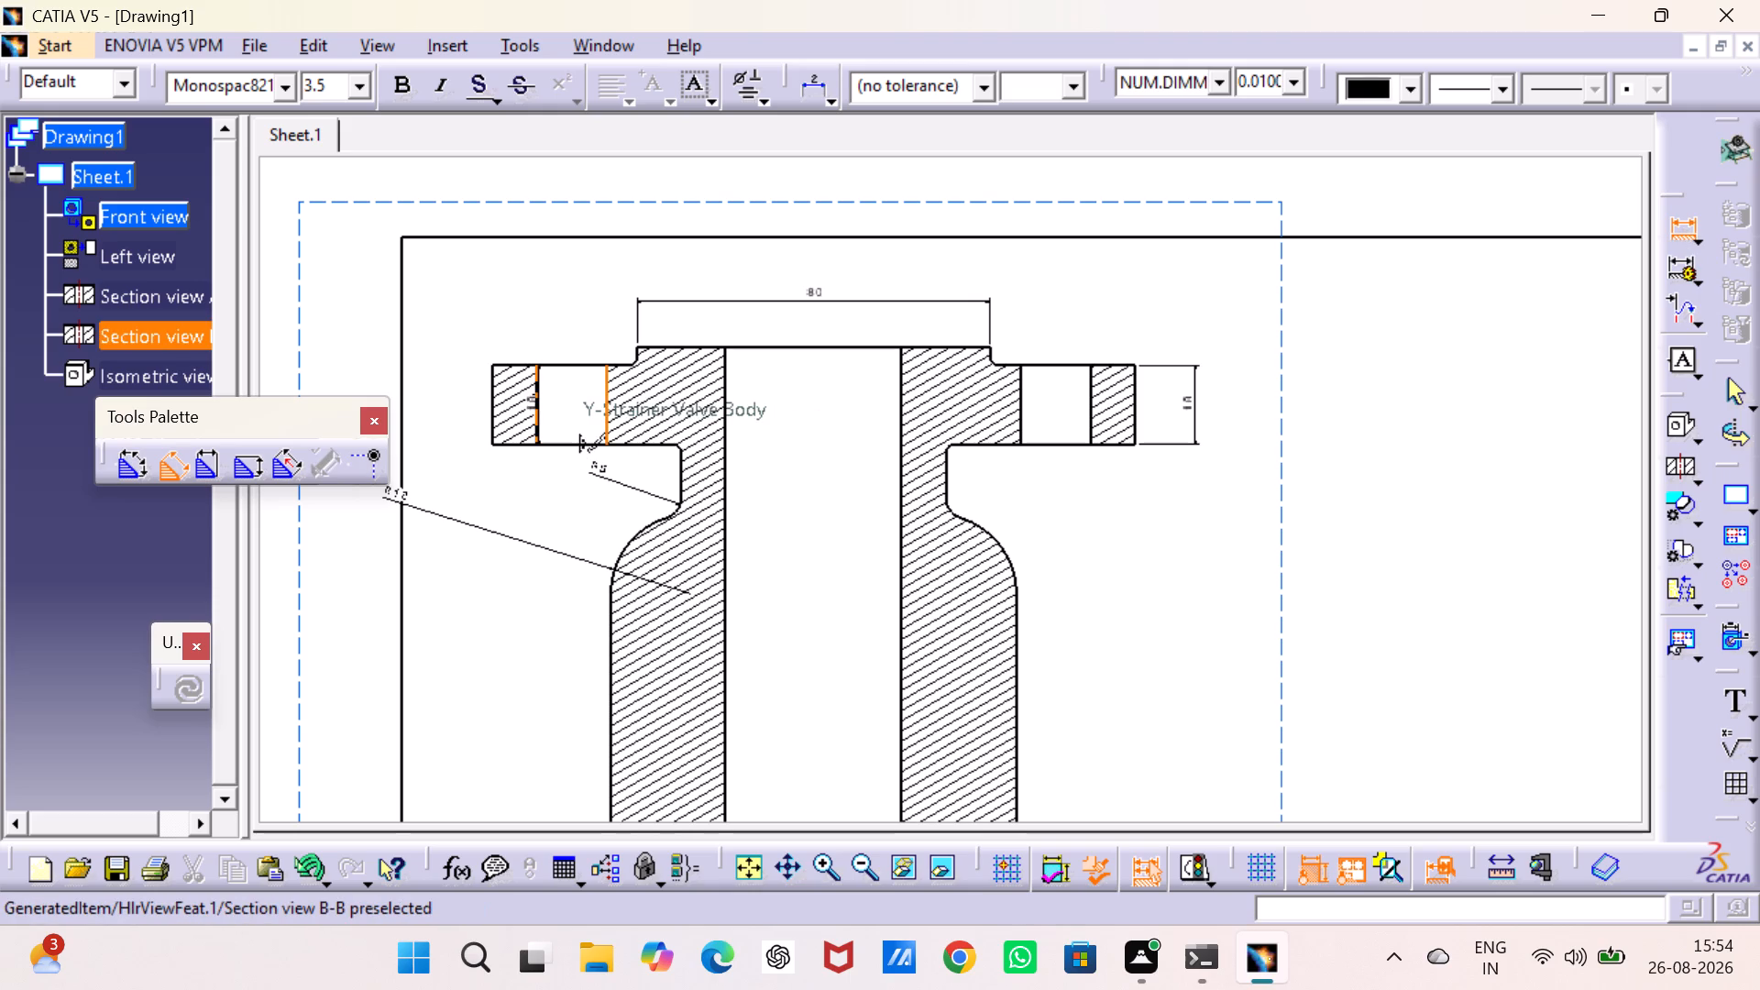
drag(539, 420, 537, 408)
click(569, 328)
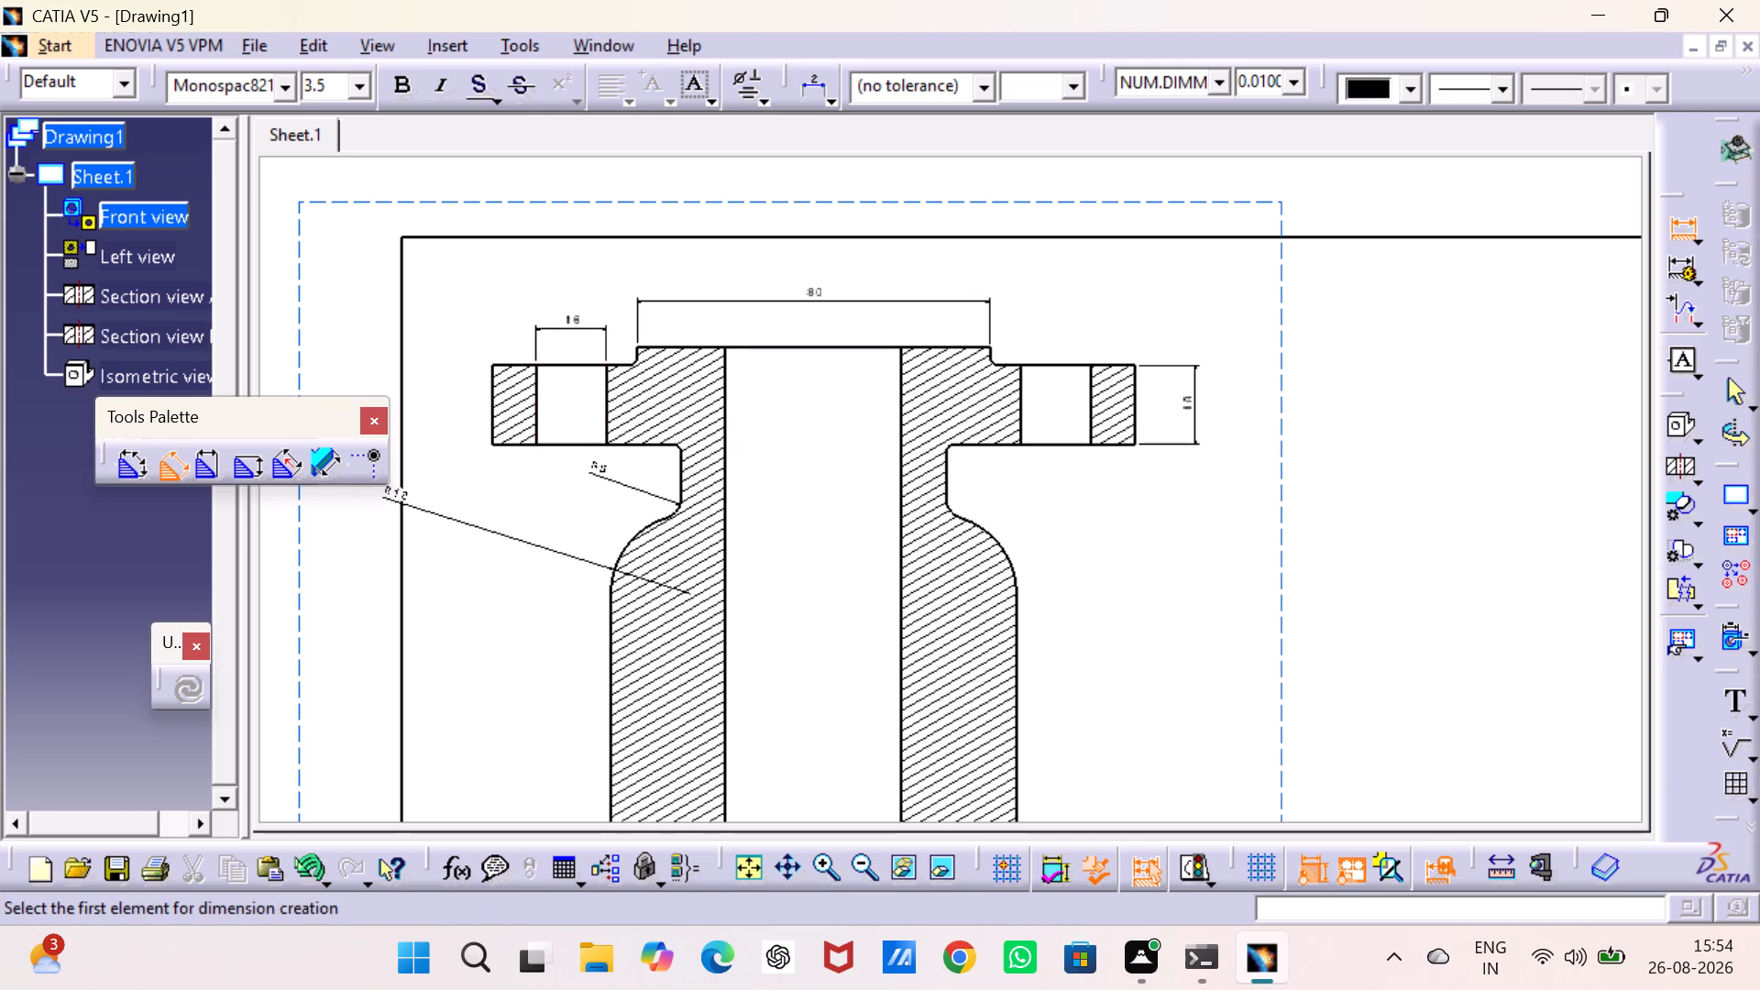
Dimension the central bore's width and the body's outer width in section view B-B, placing both dimensions across the bore.
middle_drag(745, 453, 734, 251)
middle_drag(913, 368, 920, 479)
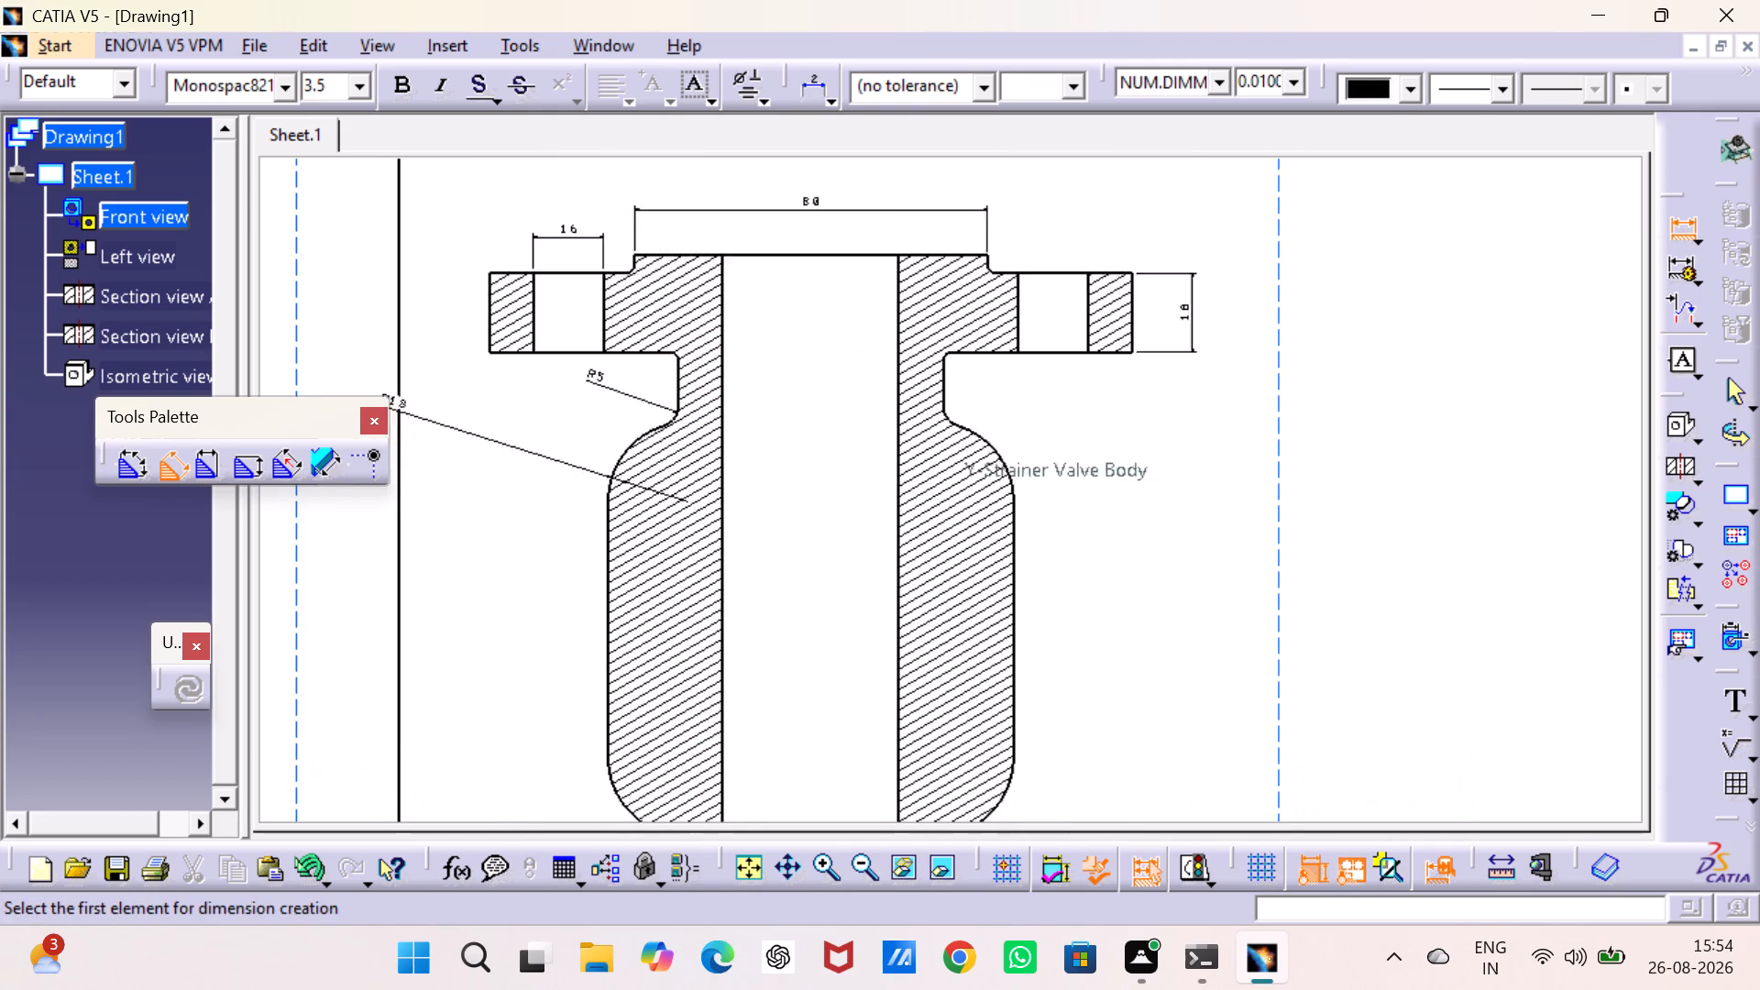
middle_drag(920, 479, 918, 501)
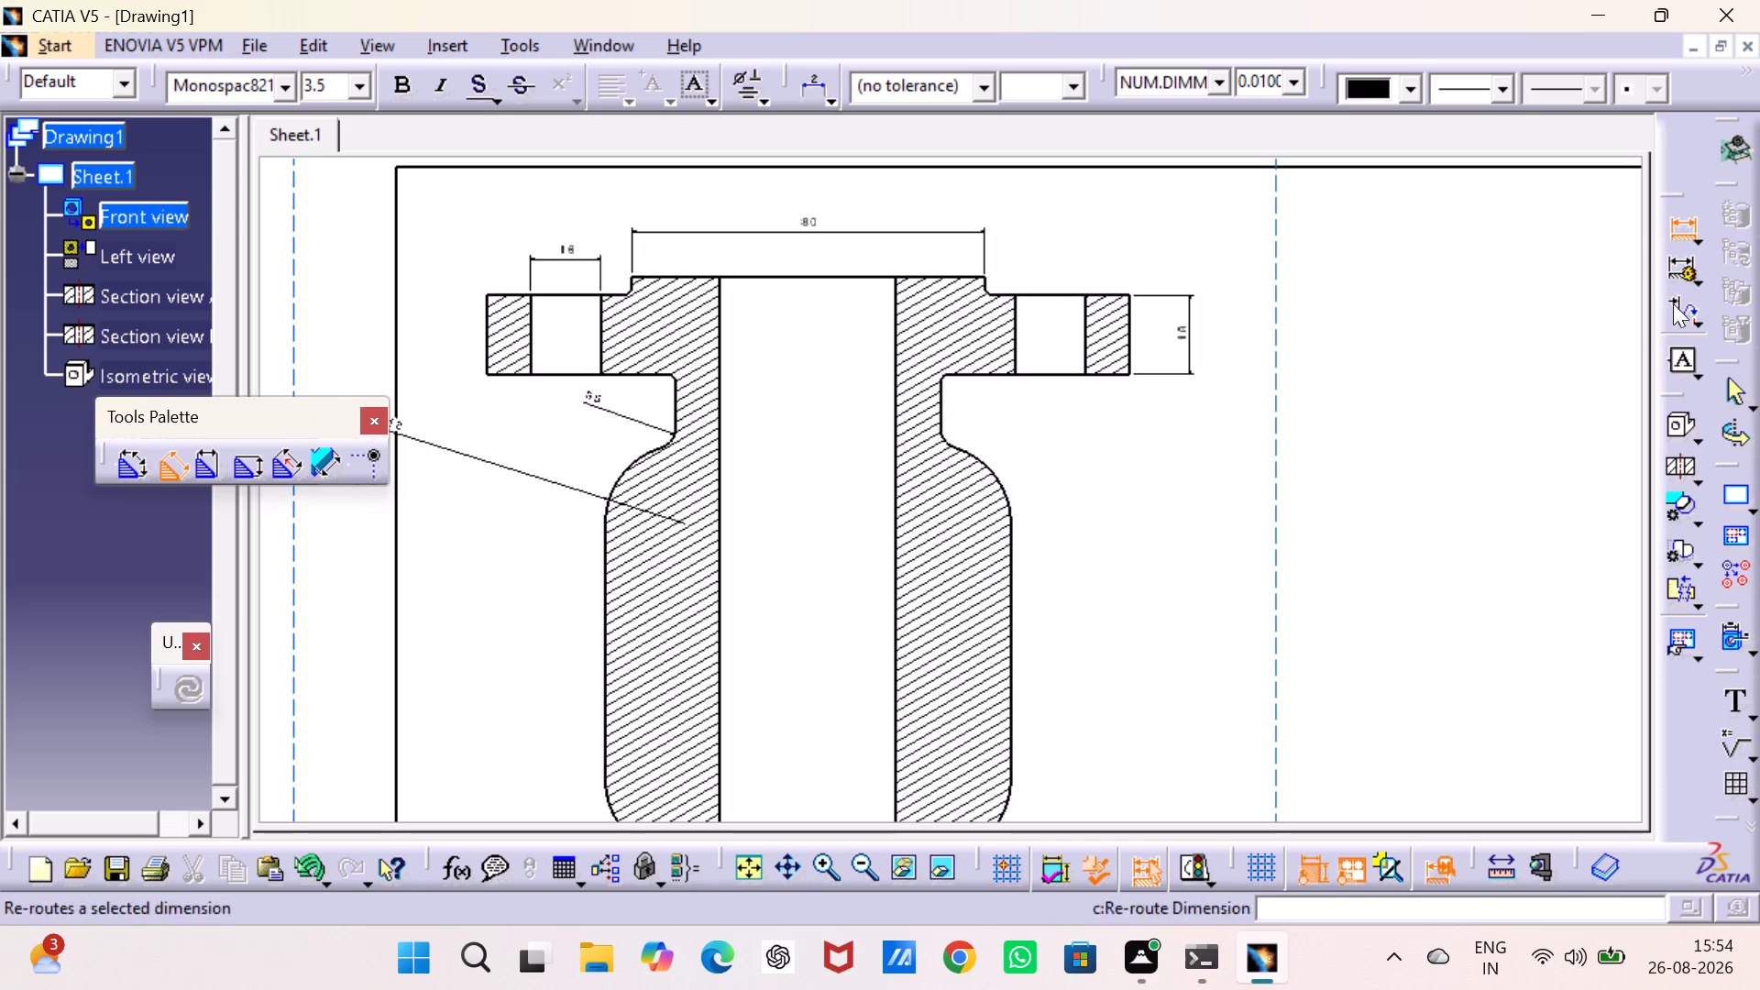
click(719, 568)
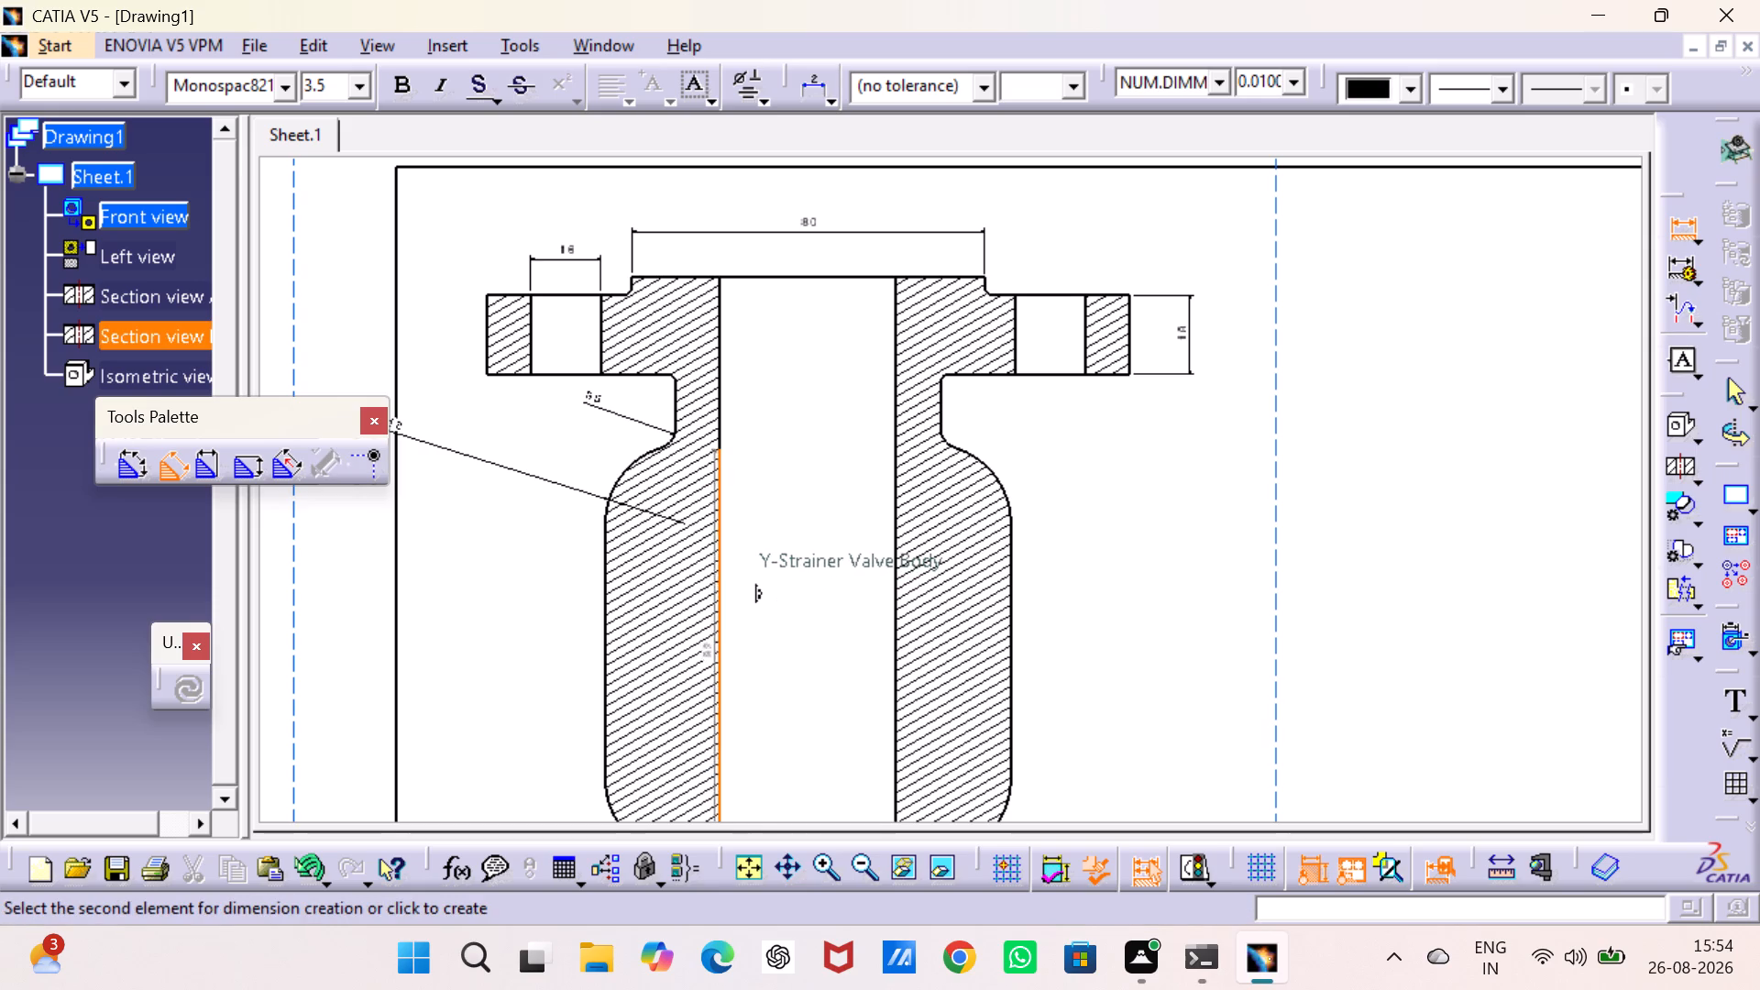
drag(896, 582, 885, 583)
click(815, 628)
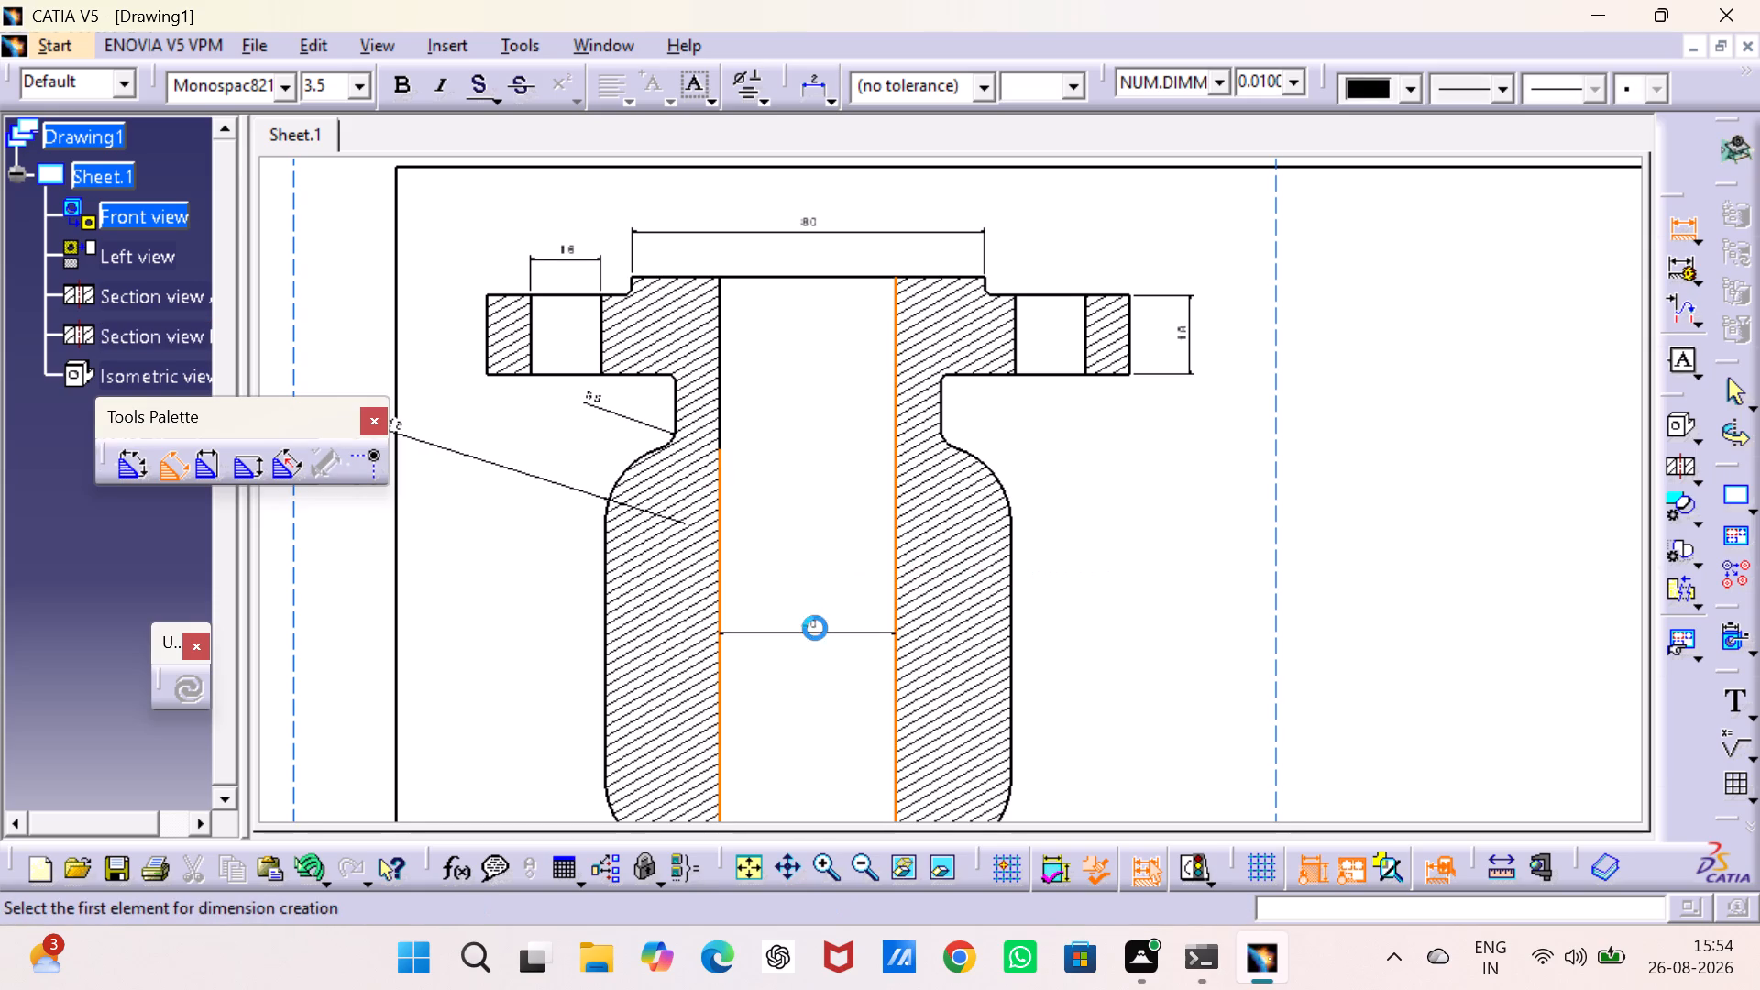
middle_drag(1215, 622, 1208, 509)
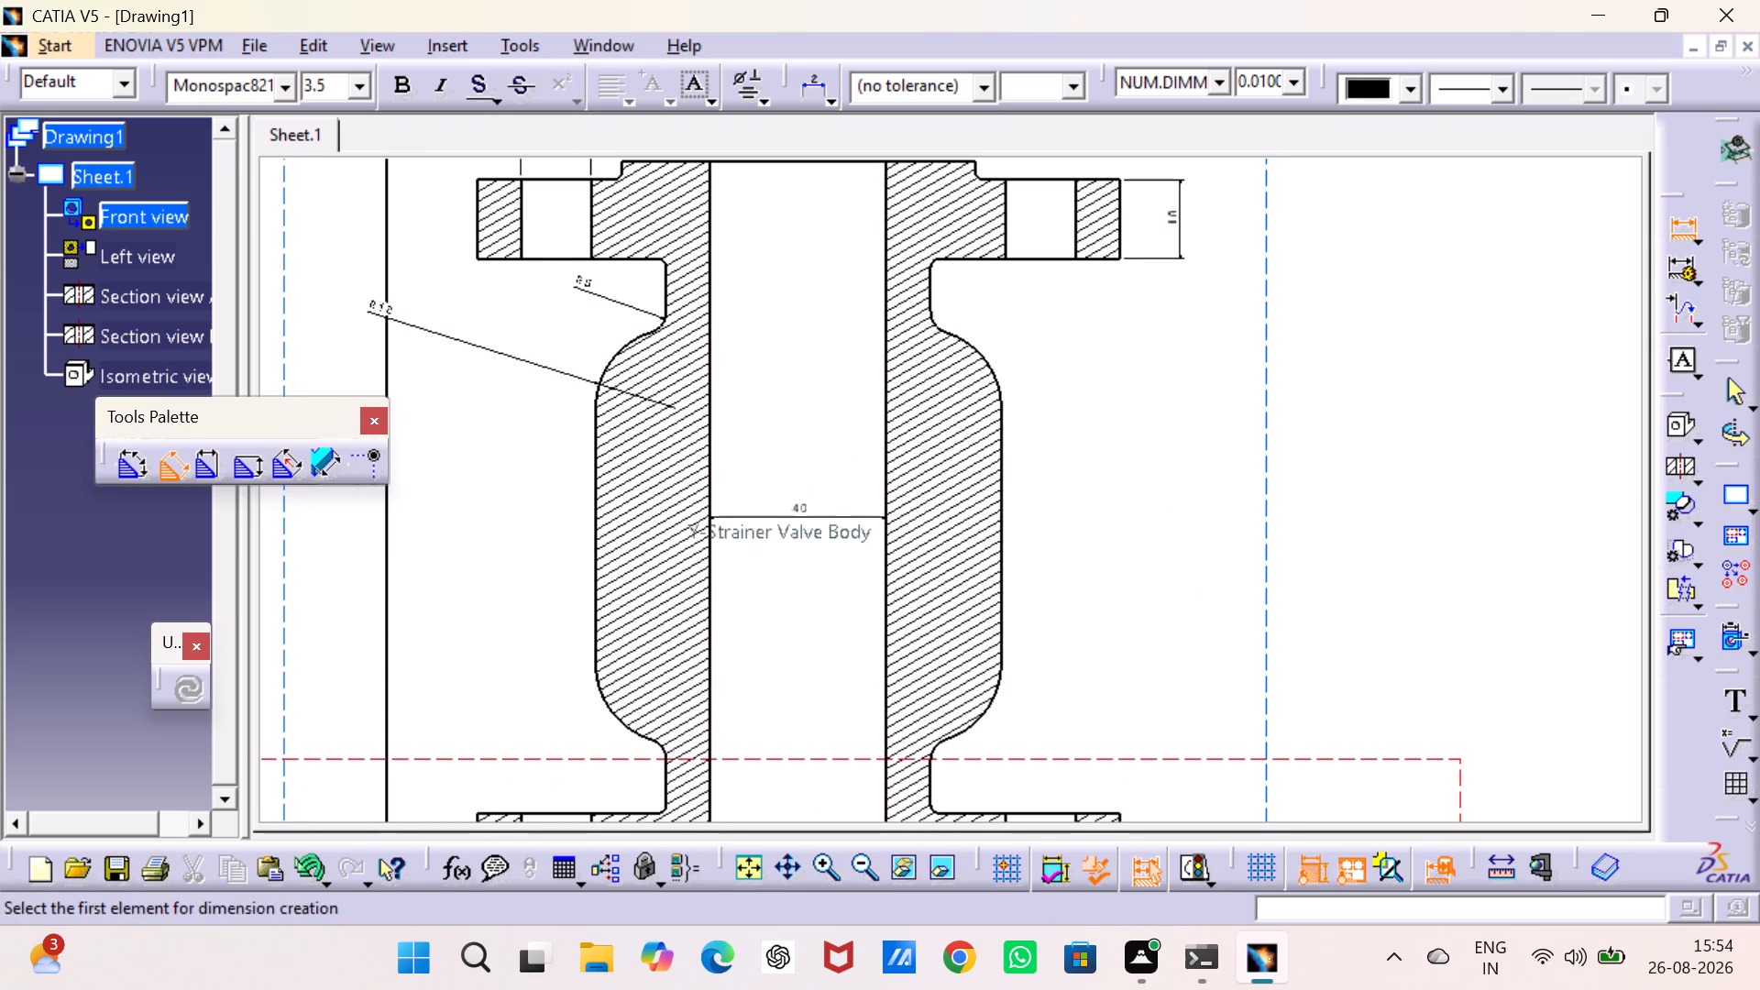
click(595, 528)
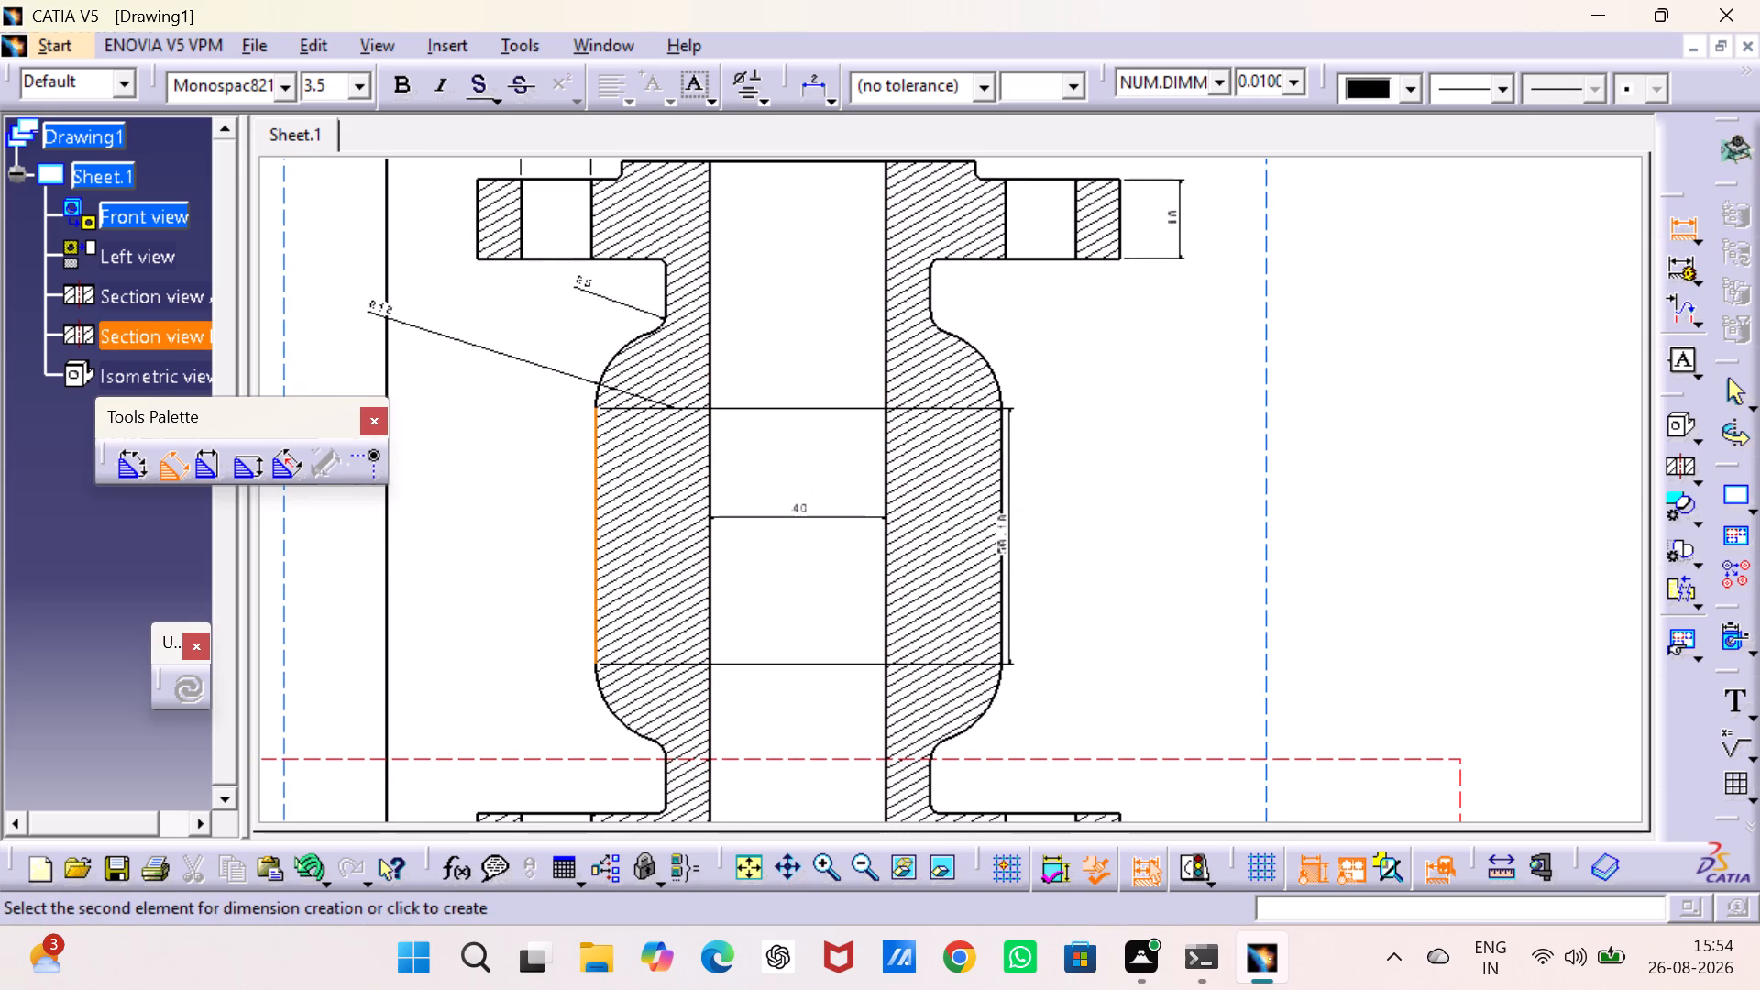
drag(1004, 531, 987, 537)
click(830, 600)
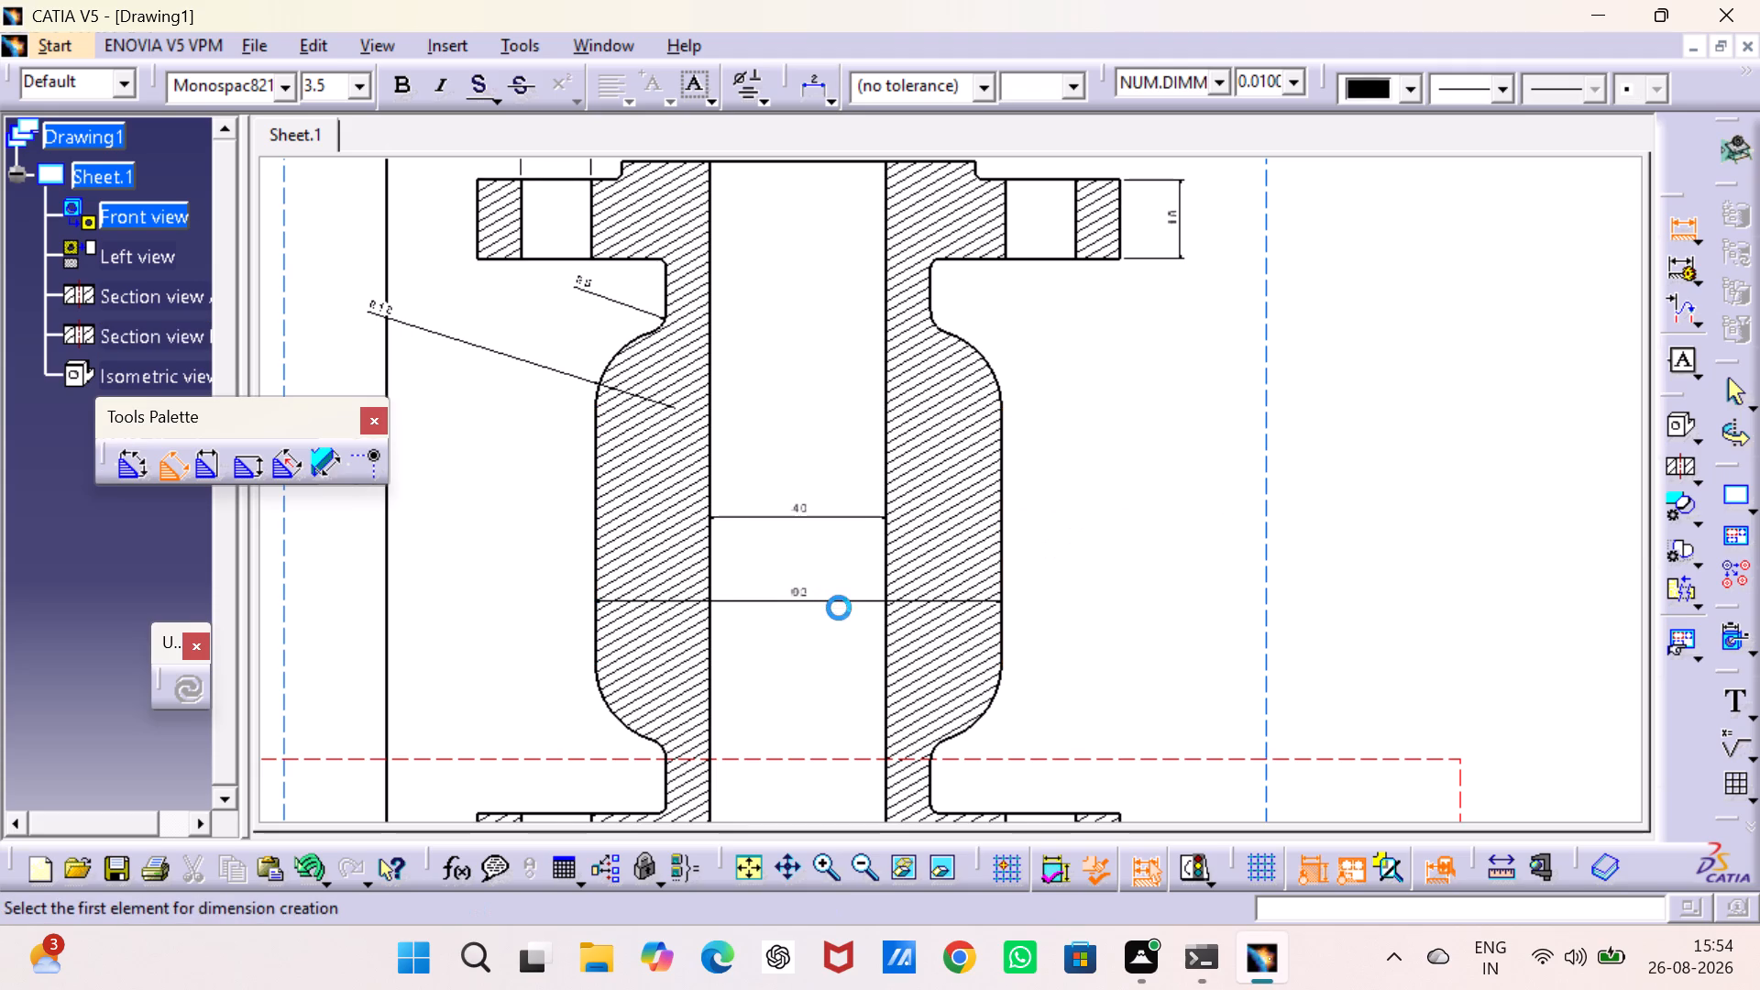
Dimension the radii of the lower flange's left raised-face fillet and left neck-to-flange fillet in section view B-B.
middle_drag(839, 608, 855, 487)
middle_drag(790, 572, 806, 500)
middle_drag(775, 595, 775, 520)
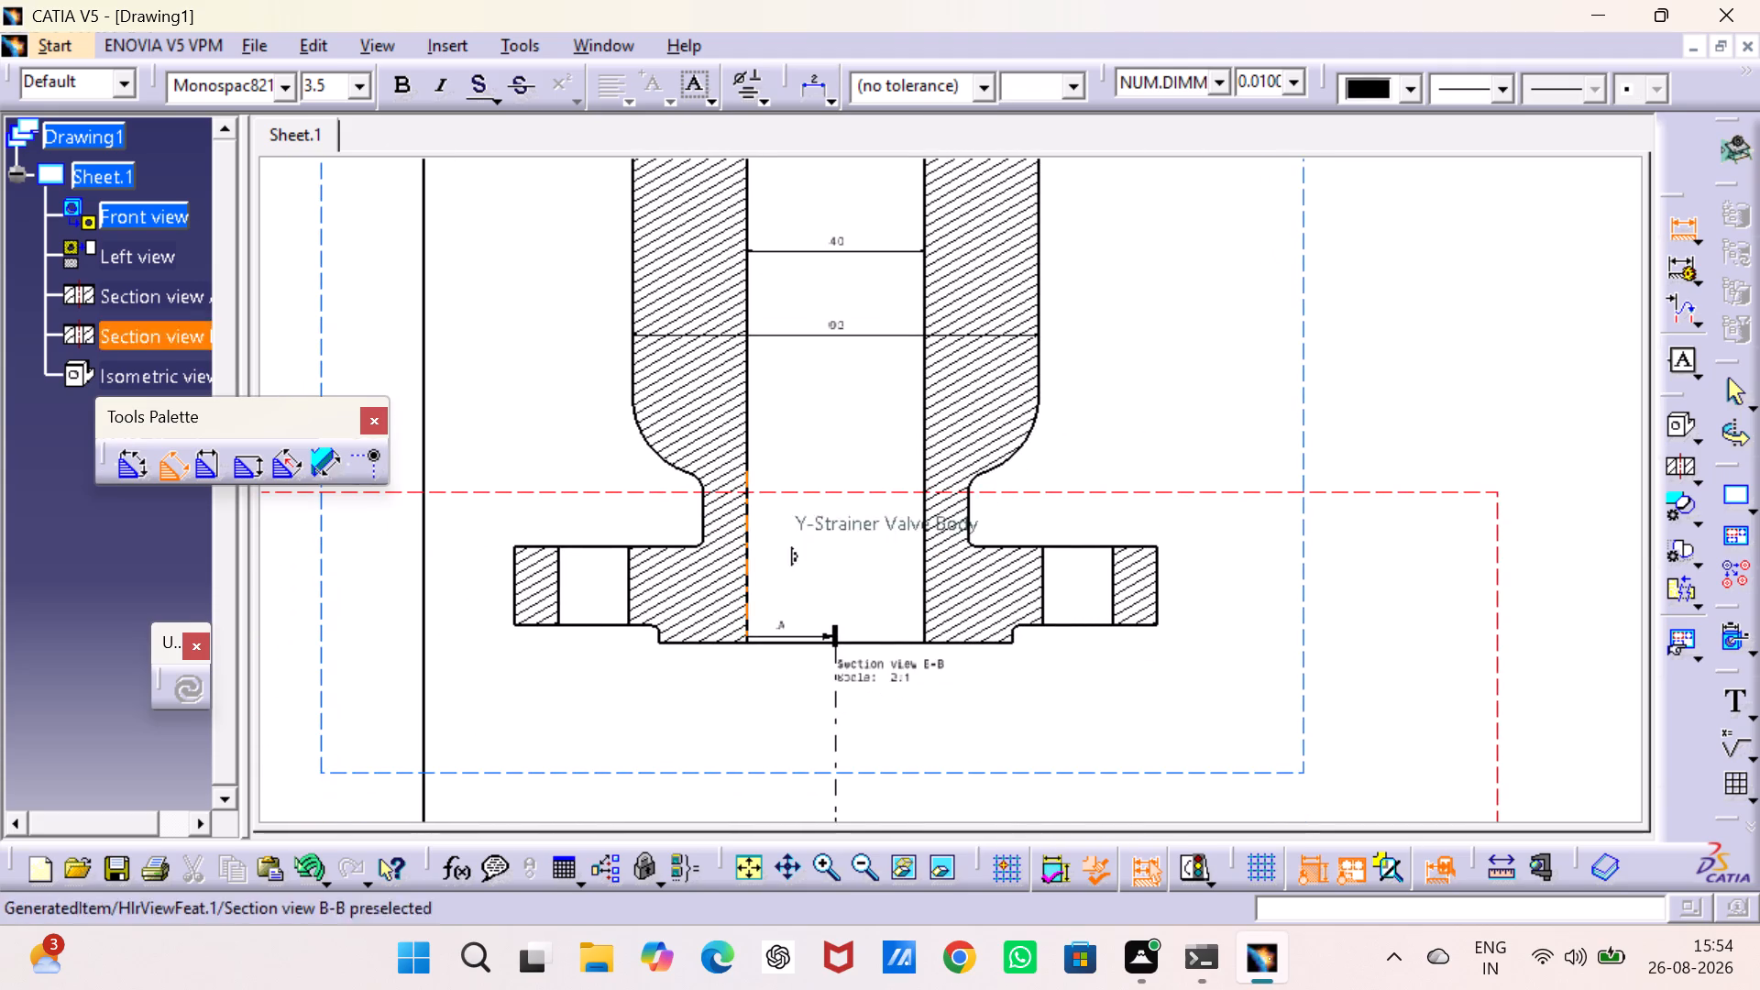
click(654, 627)
click(578, 673)
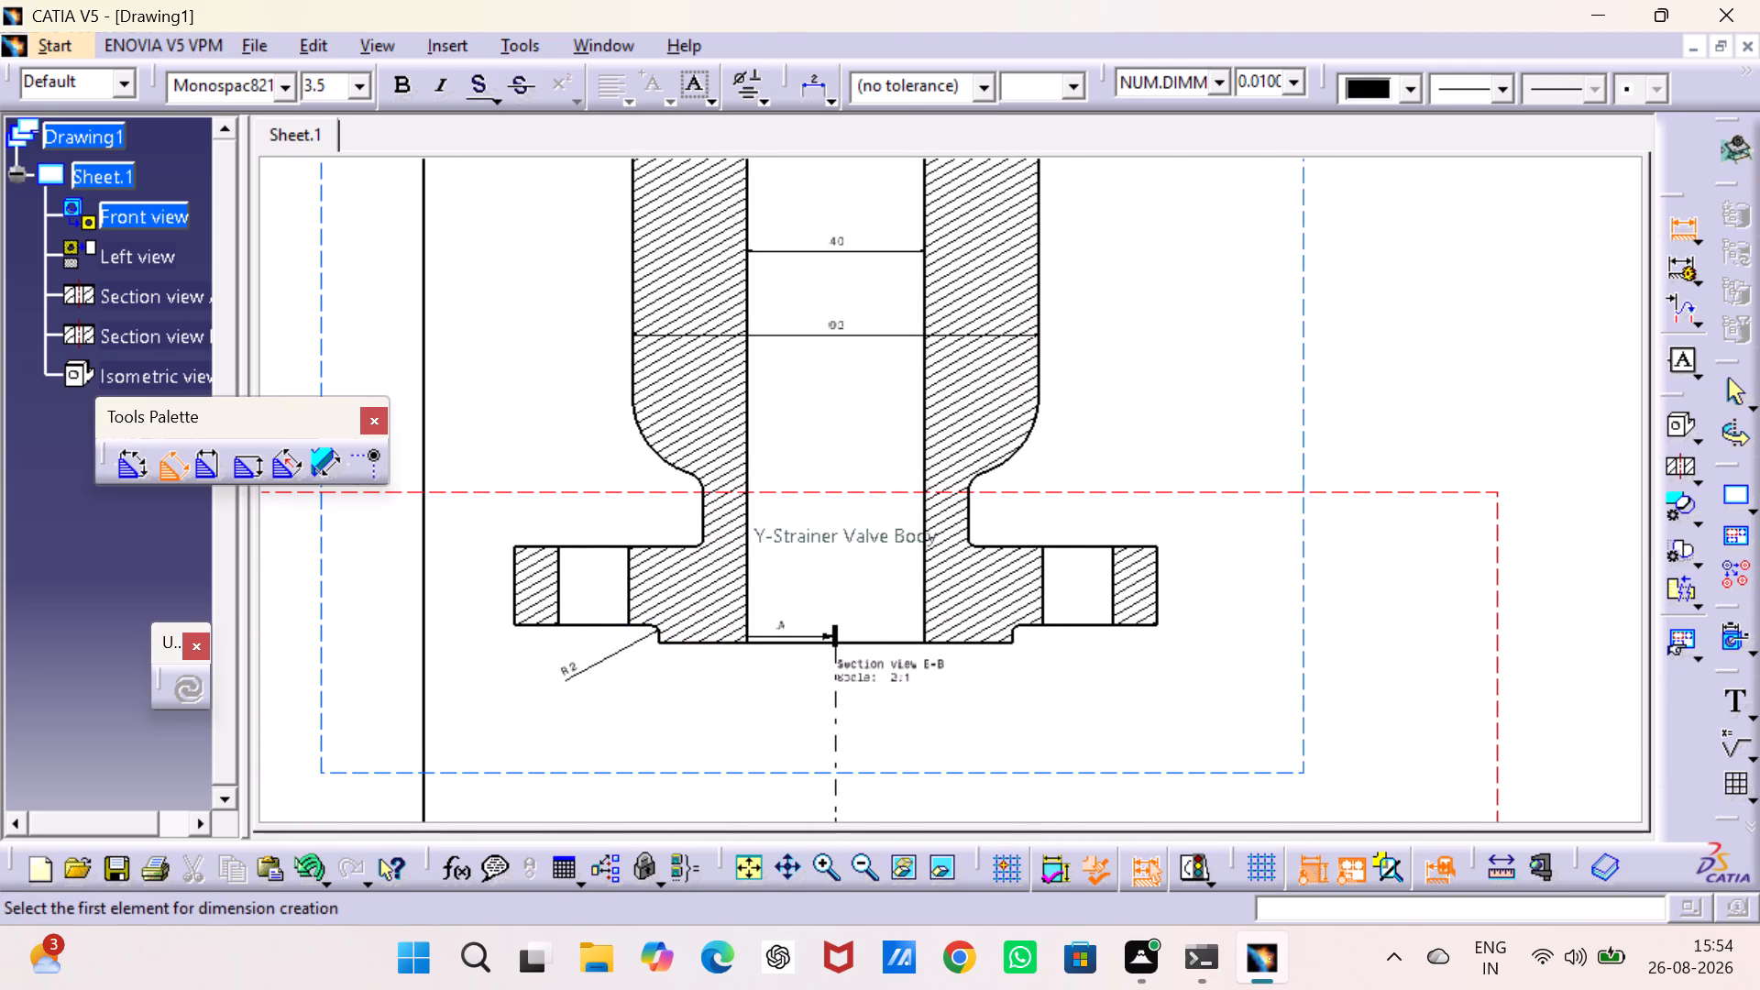
drag(703, 545, 683, 541)
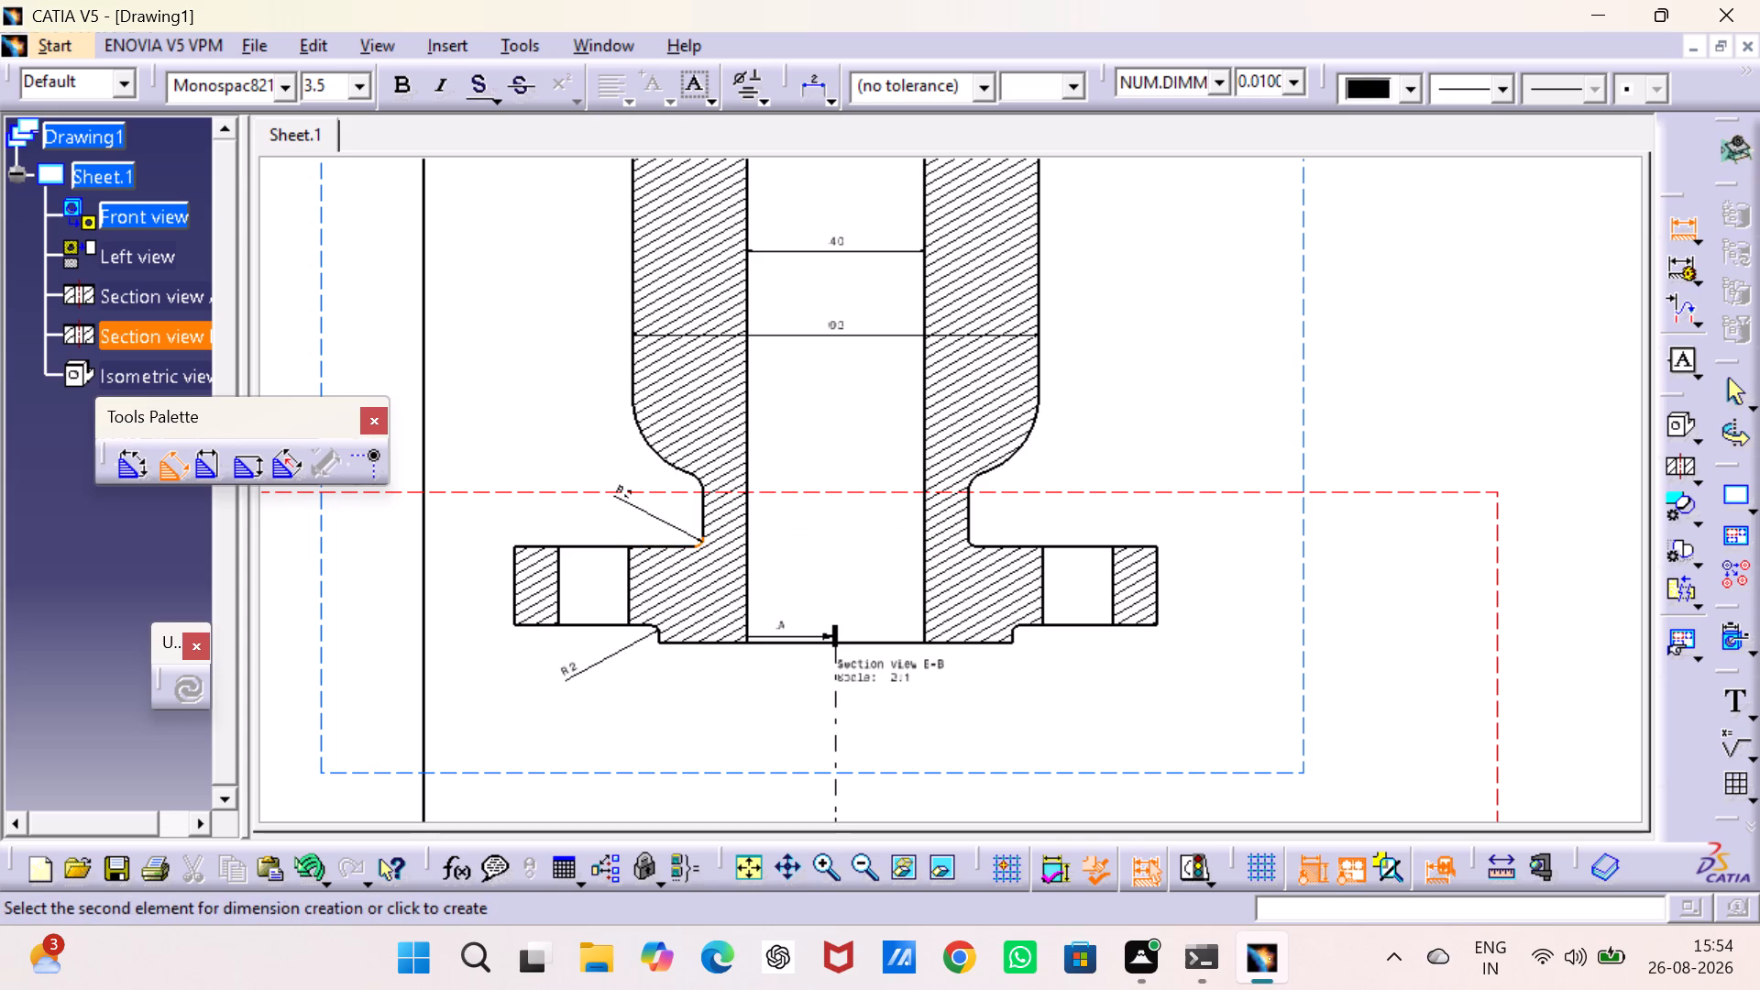
click(628, 500)
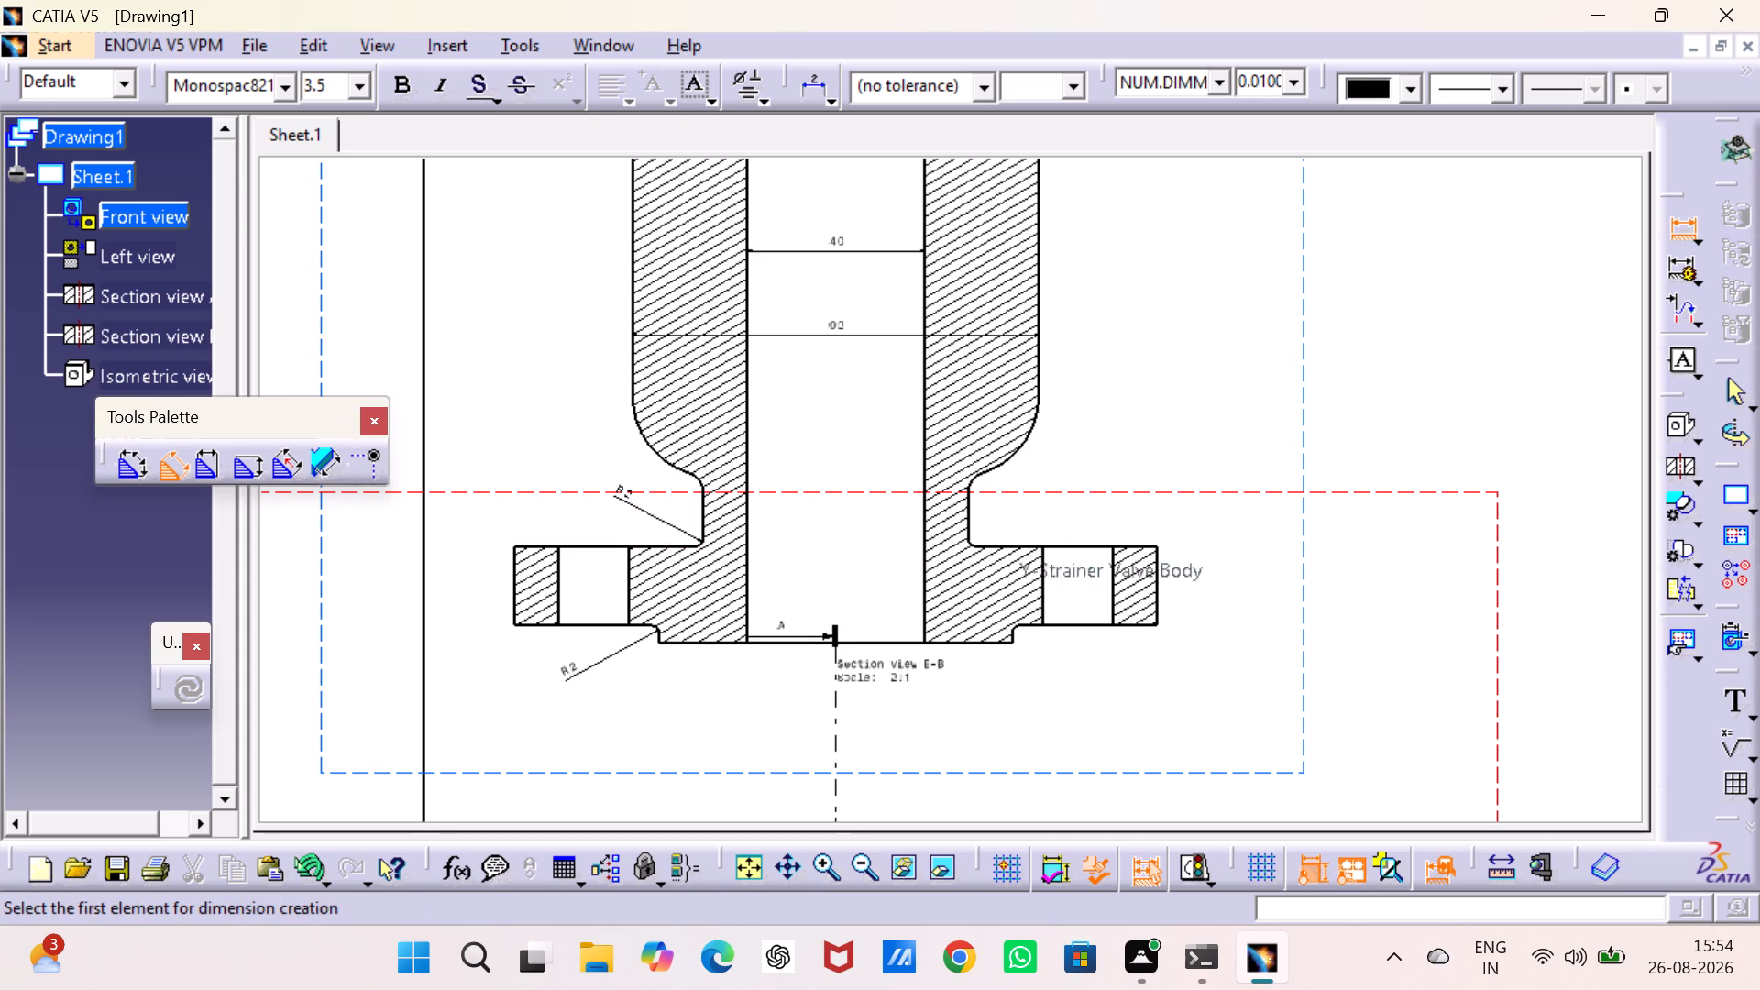
Dimension the radii of the top bolt hole and the raised-face circle in the front view, placing both values above the flange.
middle_drag(983, 563, 1033, 775)
middle_drag(1017, 609, 883, 351)
middle_drag(882, 524, 876, 301)
middle_drag(884, 522, 875, 385)
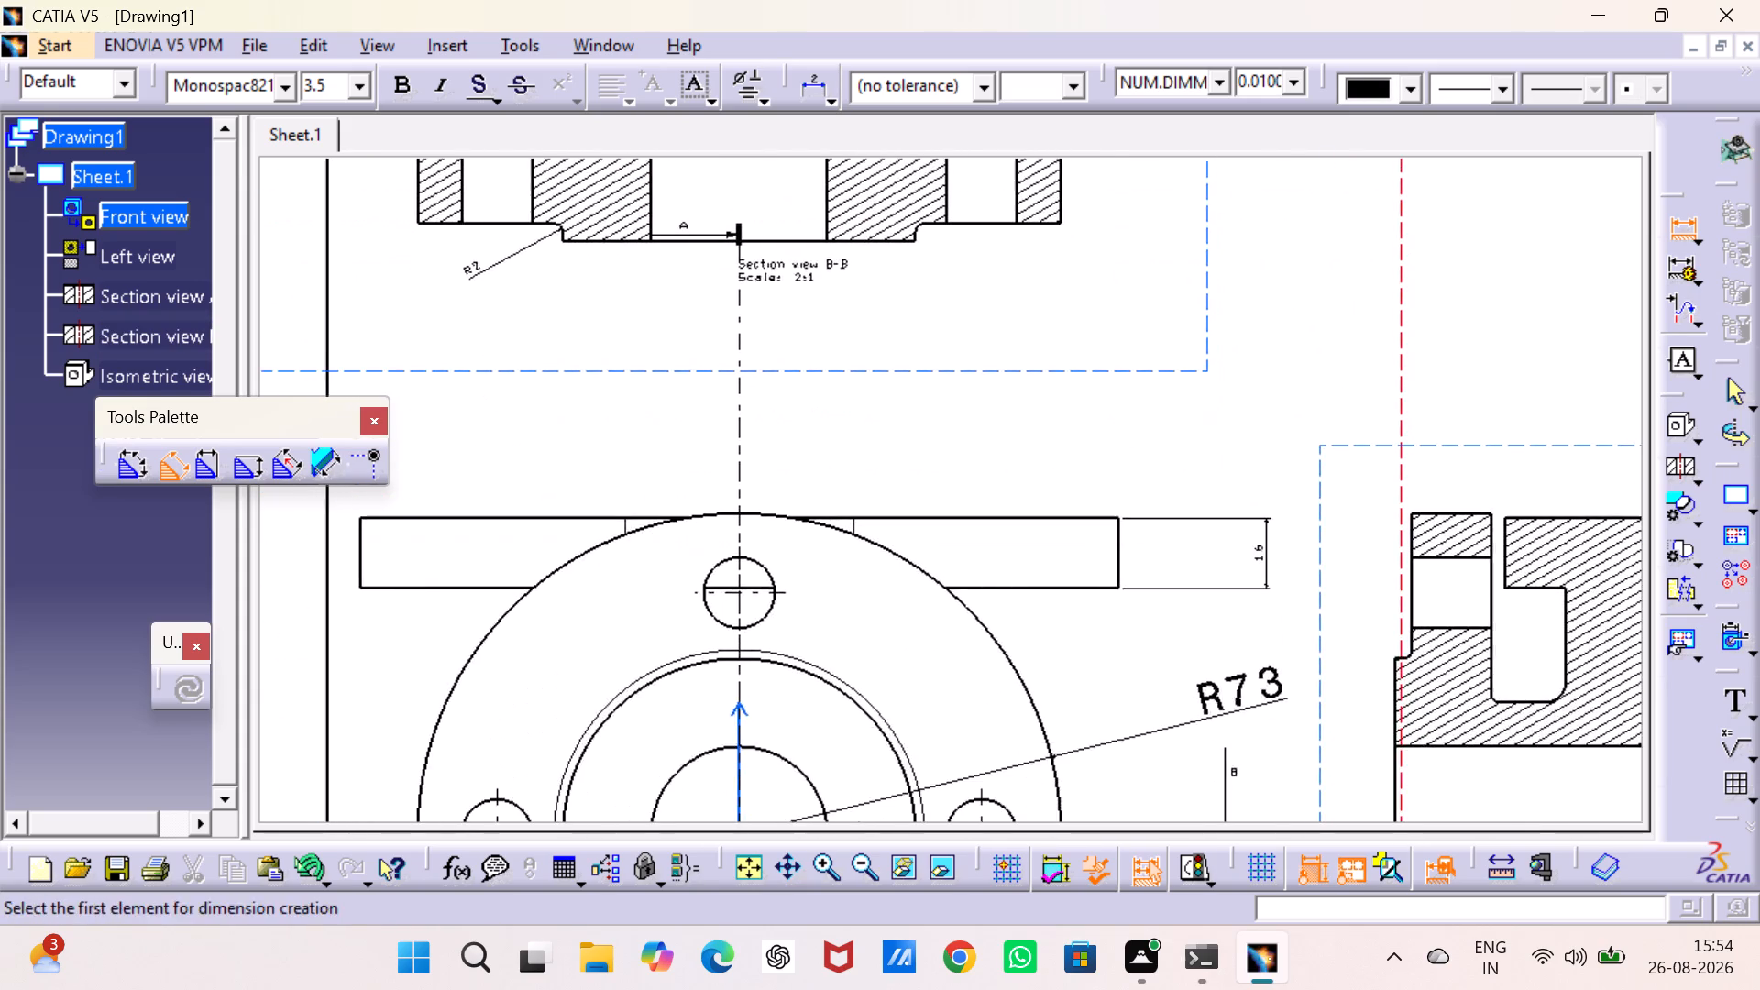
middle_drag(894, 506, 873, 402)
middle_drag(820, 425, 820, 410)
drag(748, 488, 787, 450)
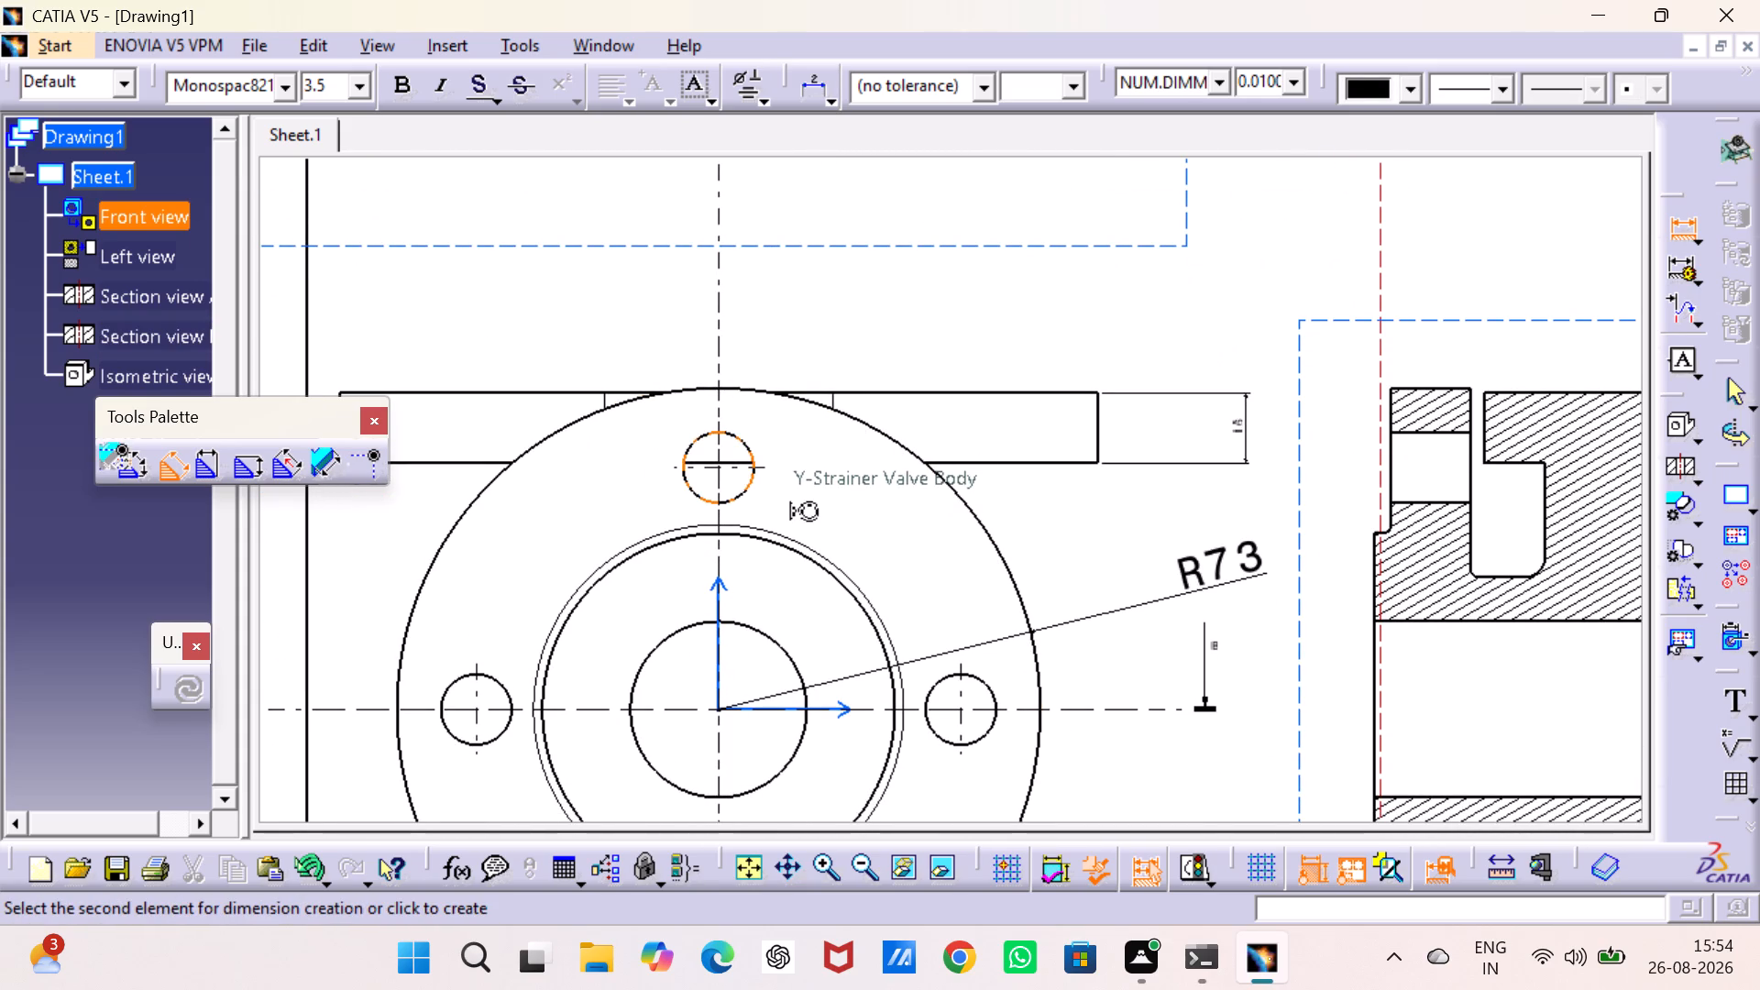
click(885, 344)
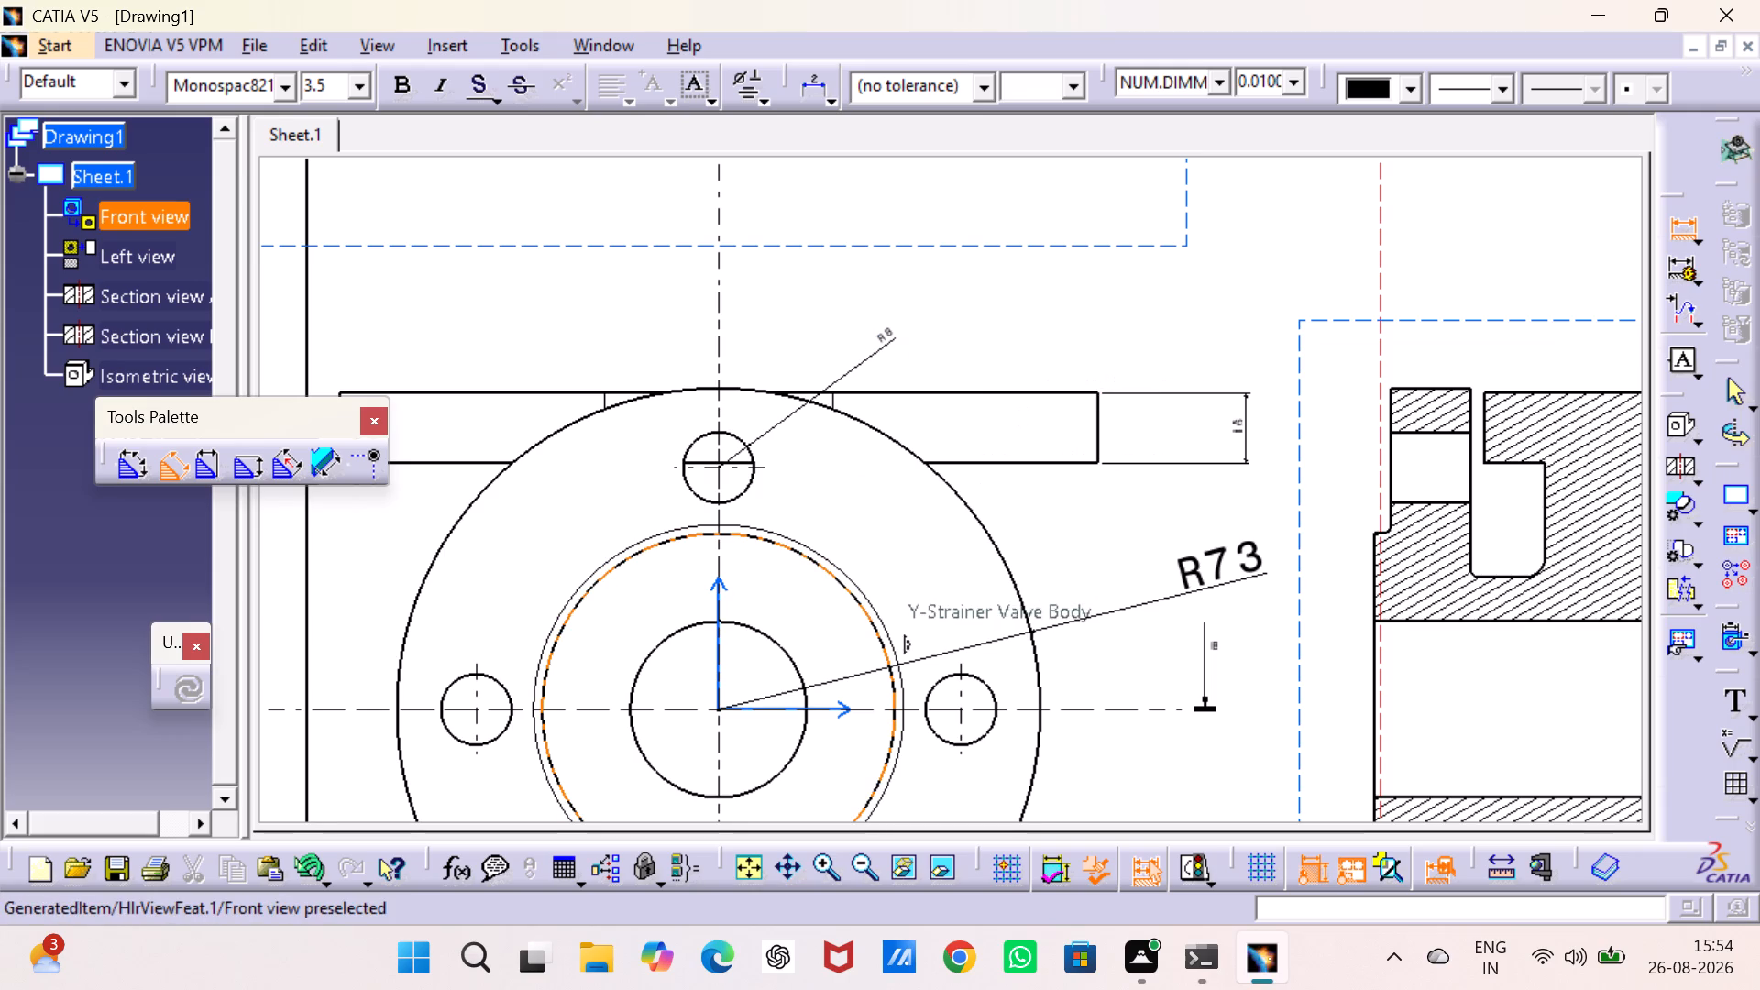
drag(866, 615, 911, 531)
click(1079, 343)
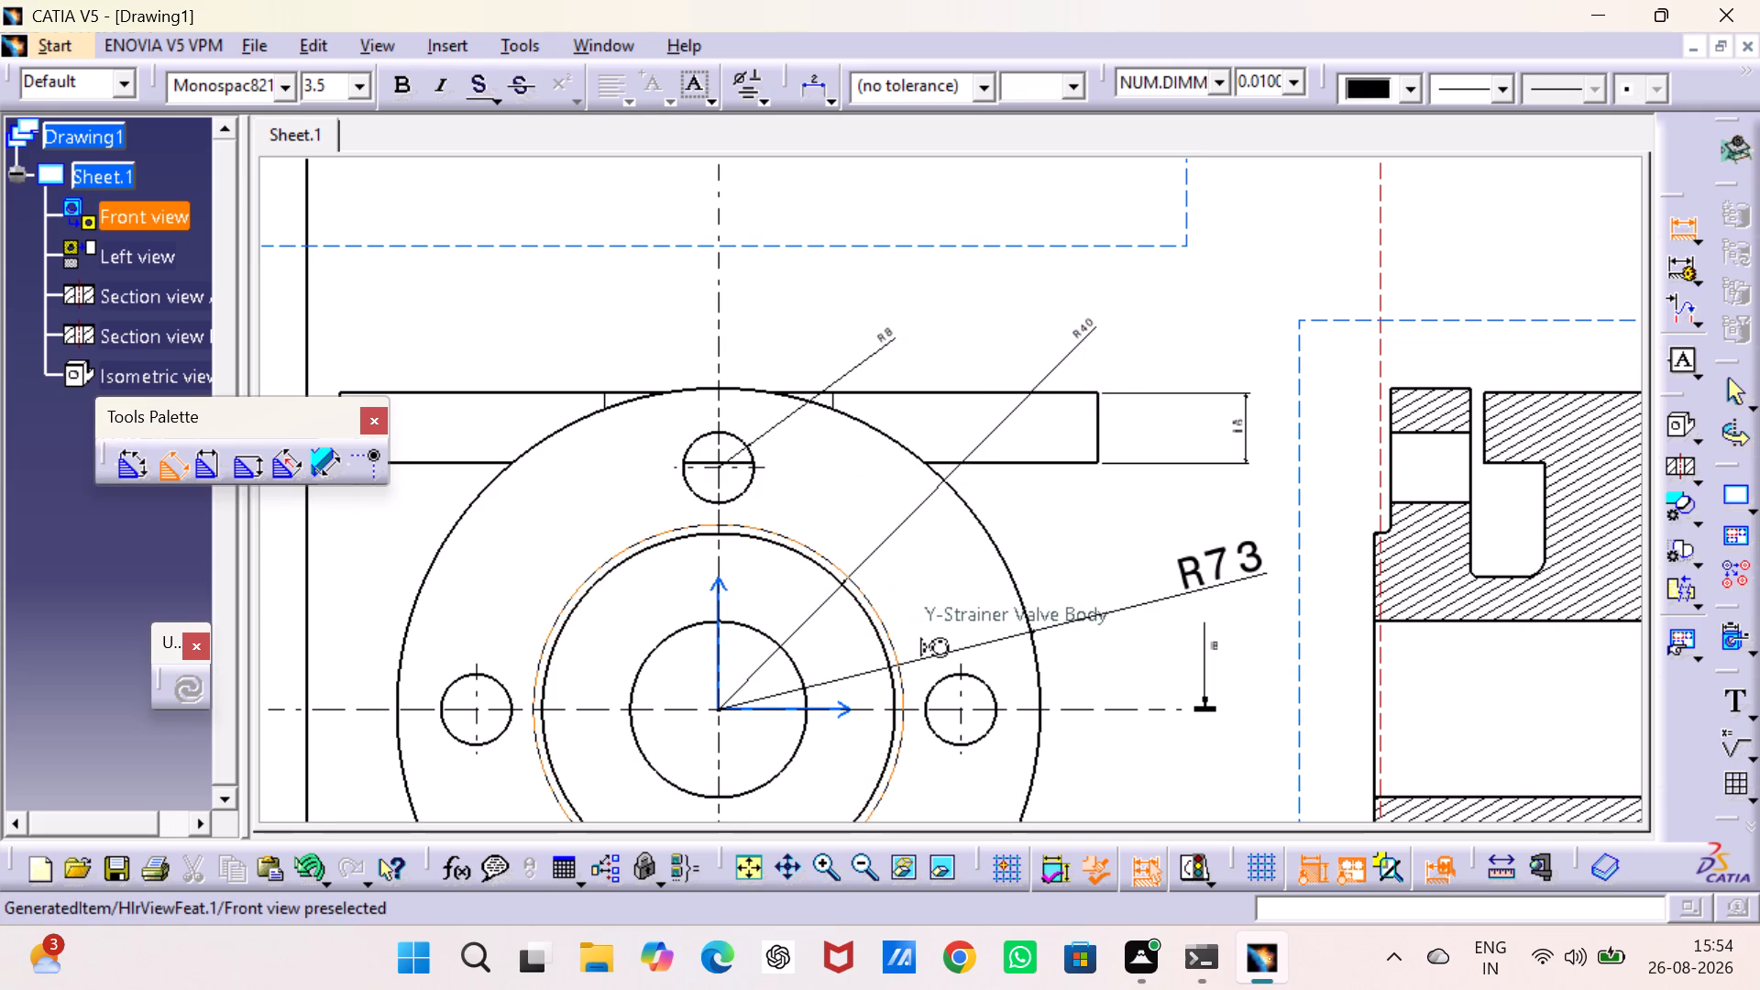
Dimension the radius of the thin outer circle around the raised face in the front view, placing the value above the flange.
drag(879, 621, 909, 595)
click(1138, 349)
Dimension the top opening's width above section view A-A and the horizontal bore's diameter beside its right end.
middle_drag(1060, 491, 1060, 376)
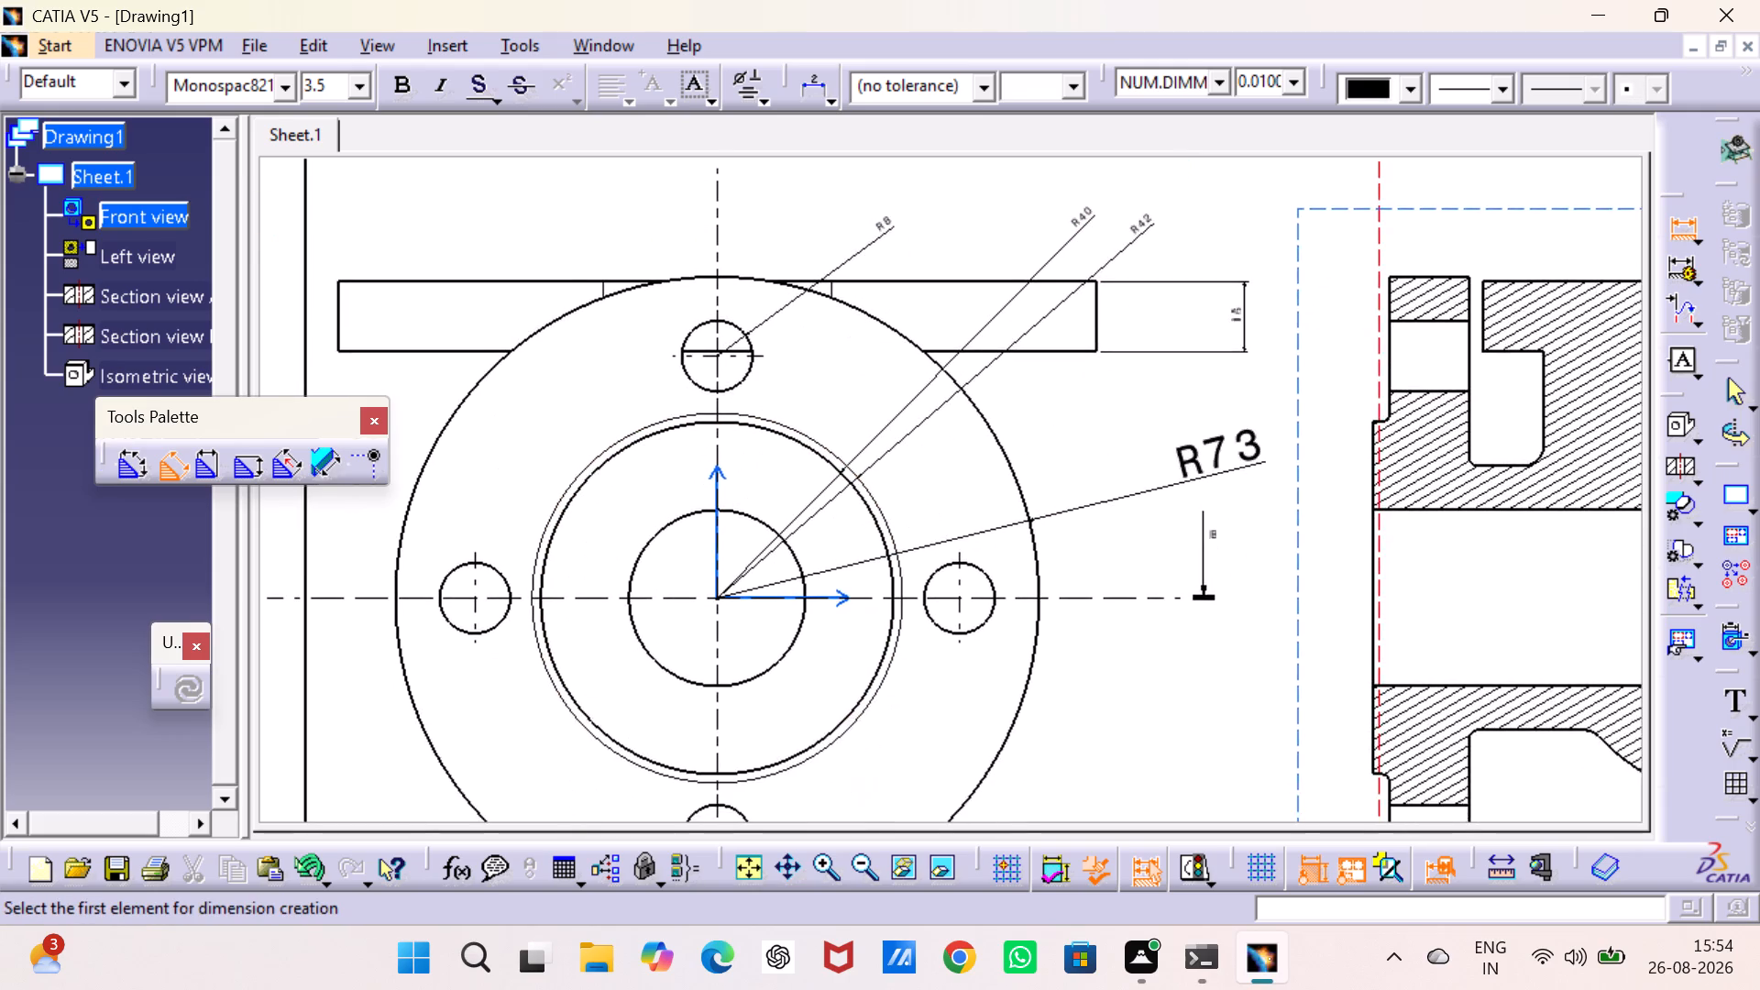
middle_drag(1037, 473, 1017, 369)
middle_drag(926, 594, 907, 467)
middle_drag(925, 578, 460, 621)
middle_drag(852, 522, 703, 596)
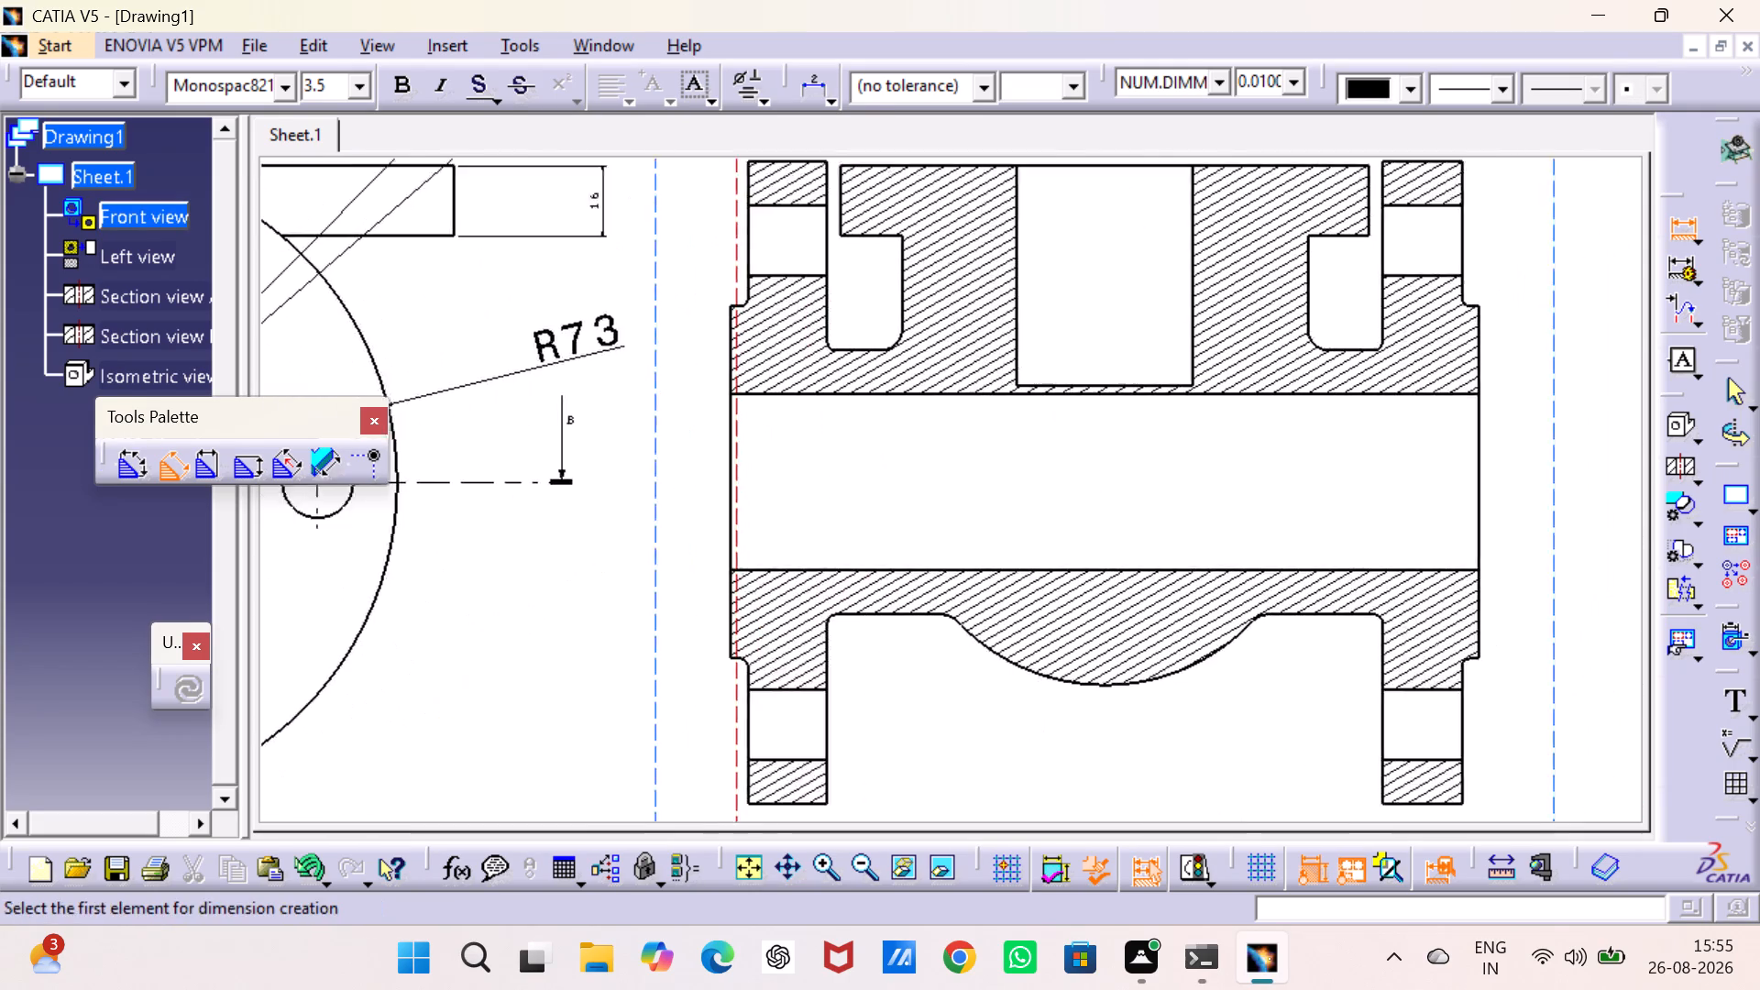
middle_drag(703, 596, 618, 629)
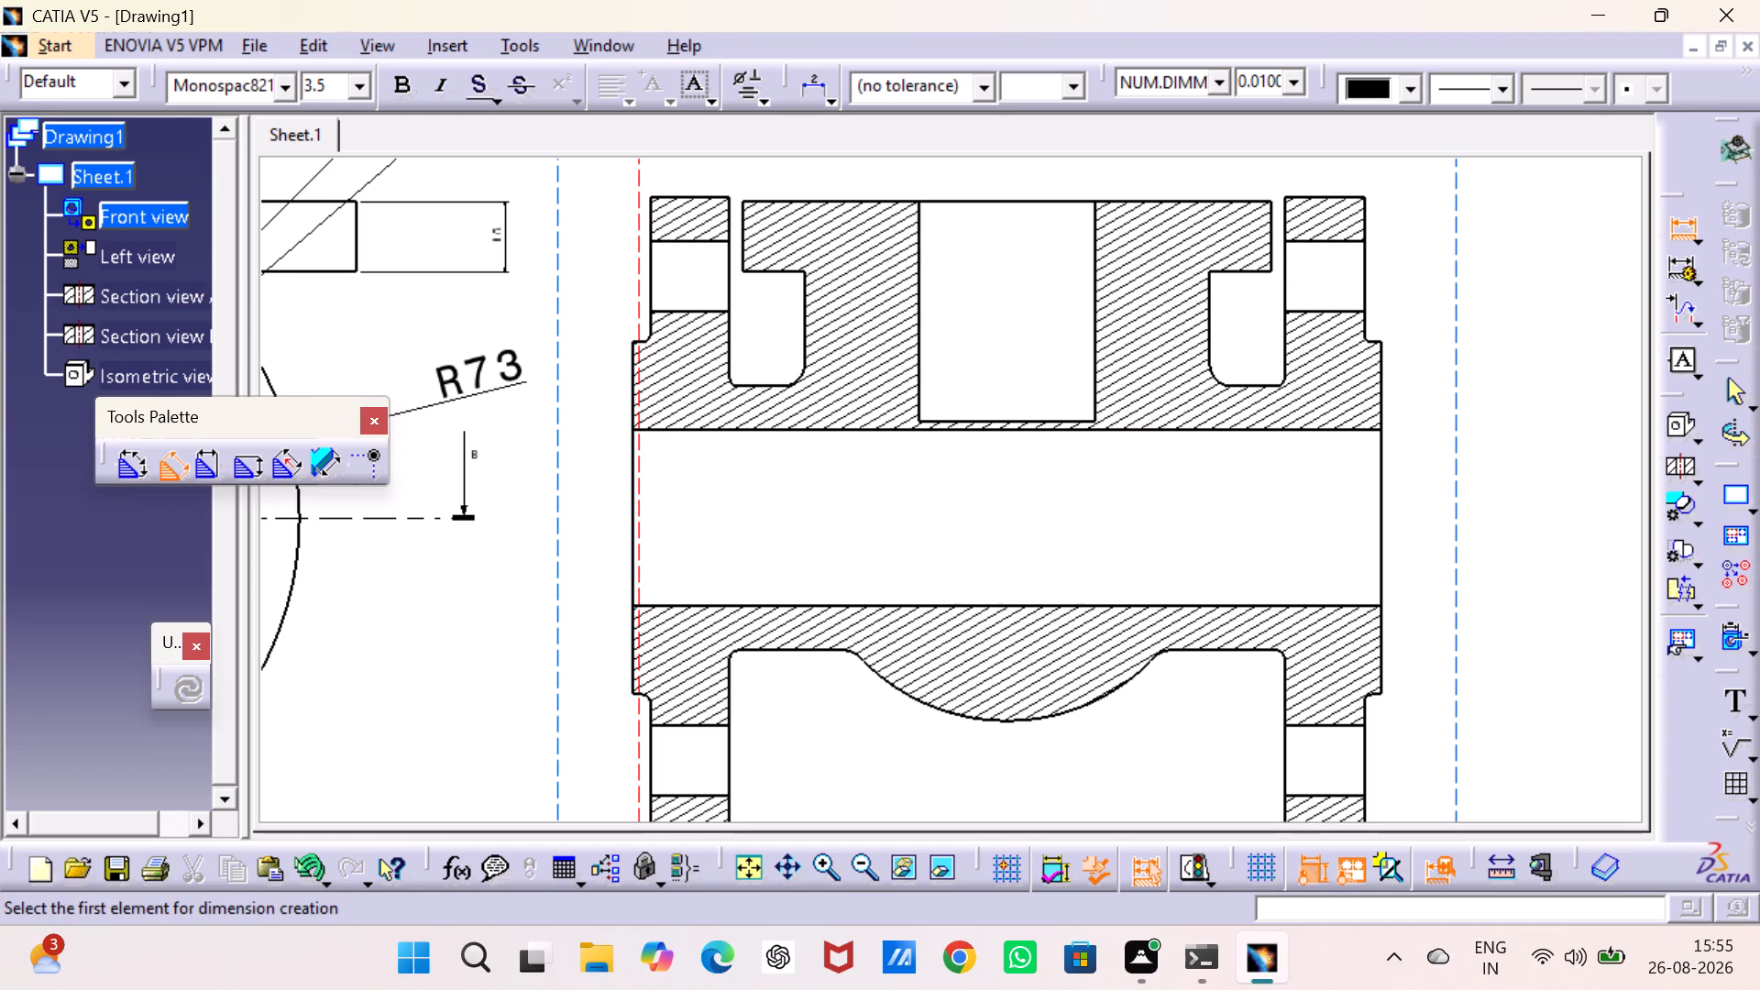
click(919, 345)
click(1095, 363)
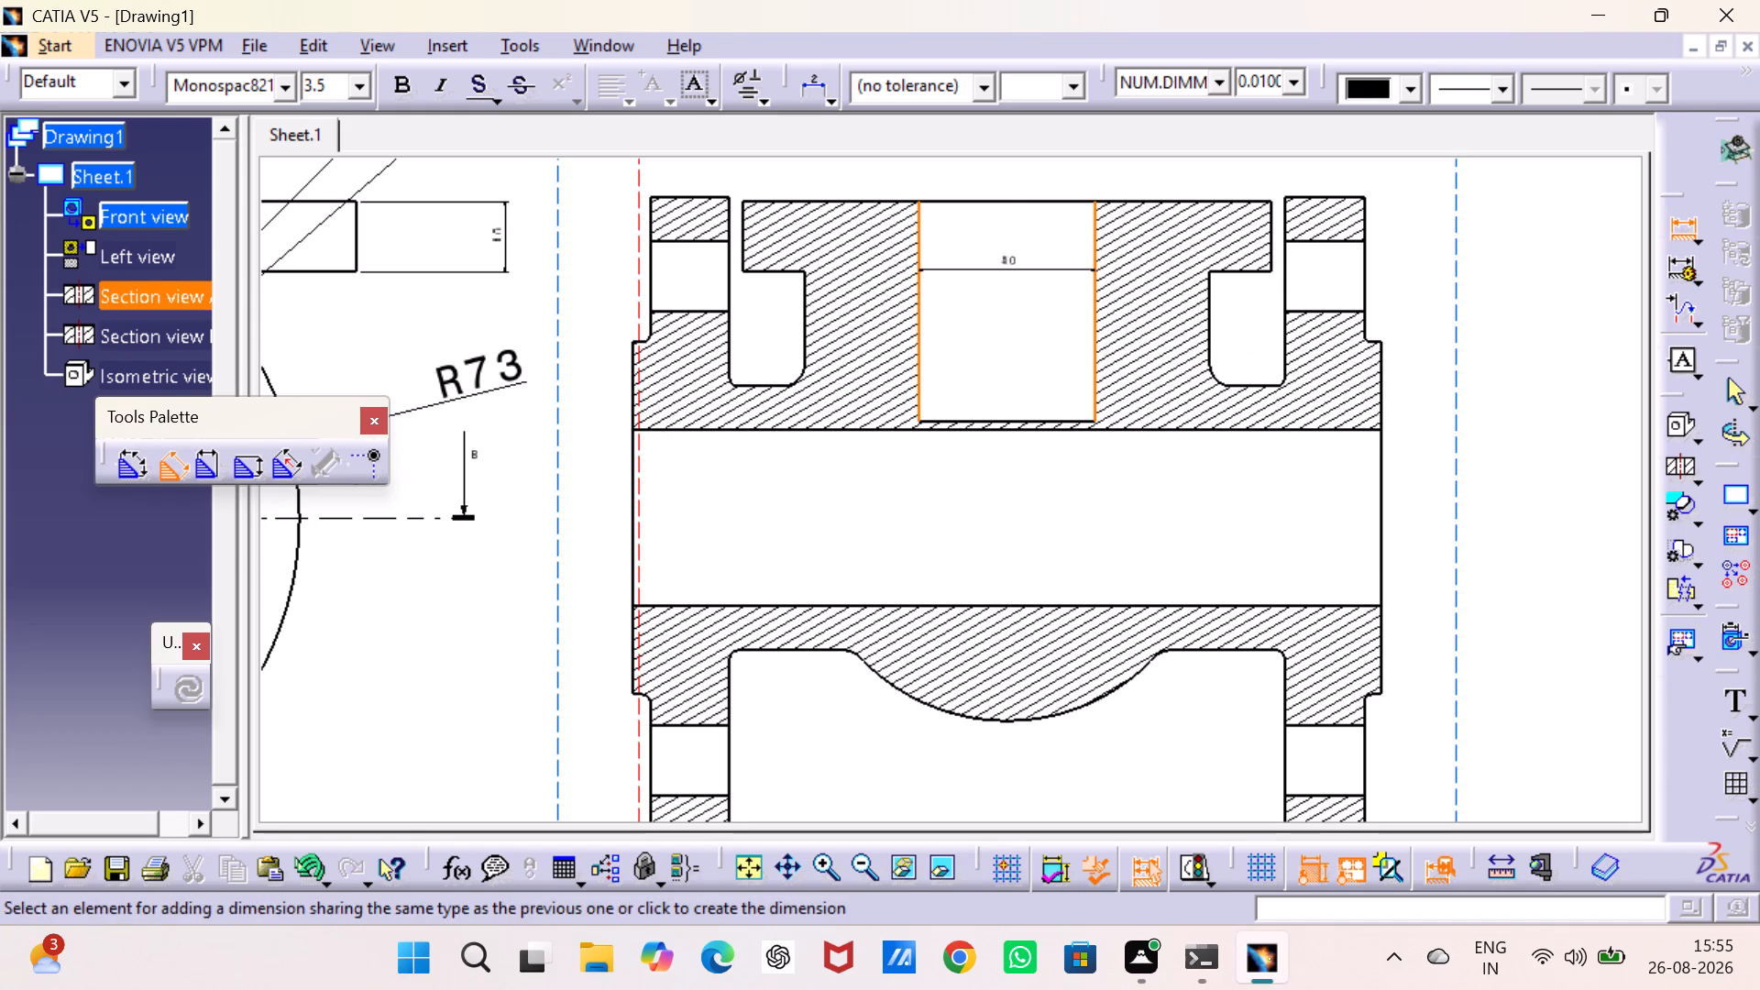
click(1003, 177)
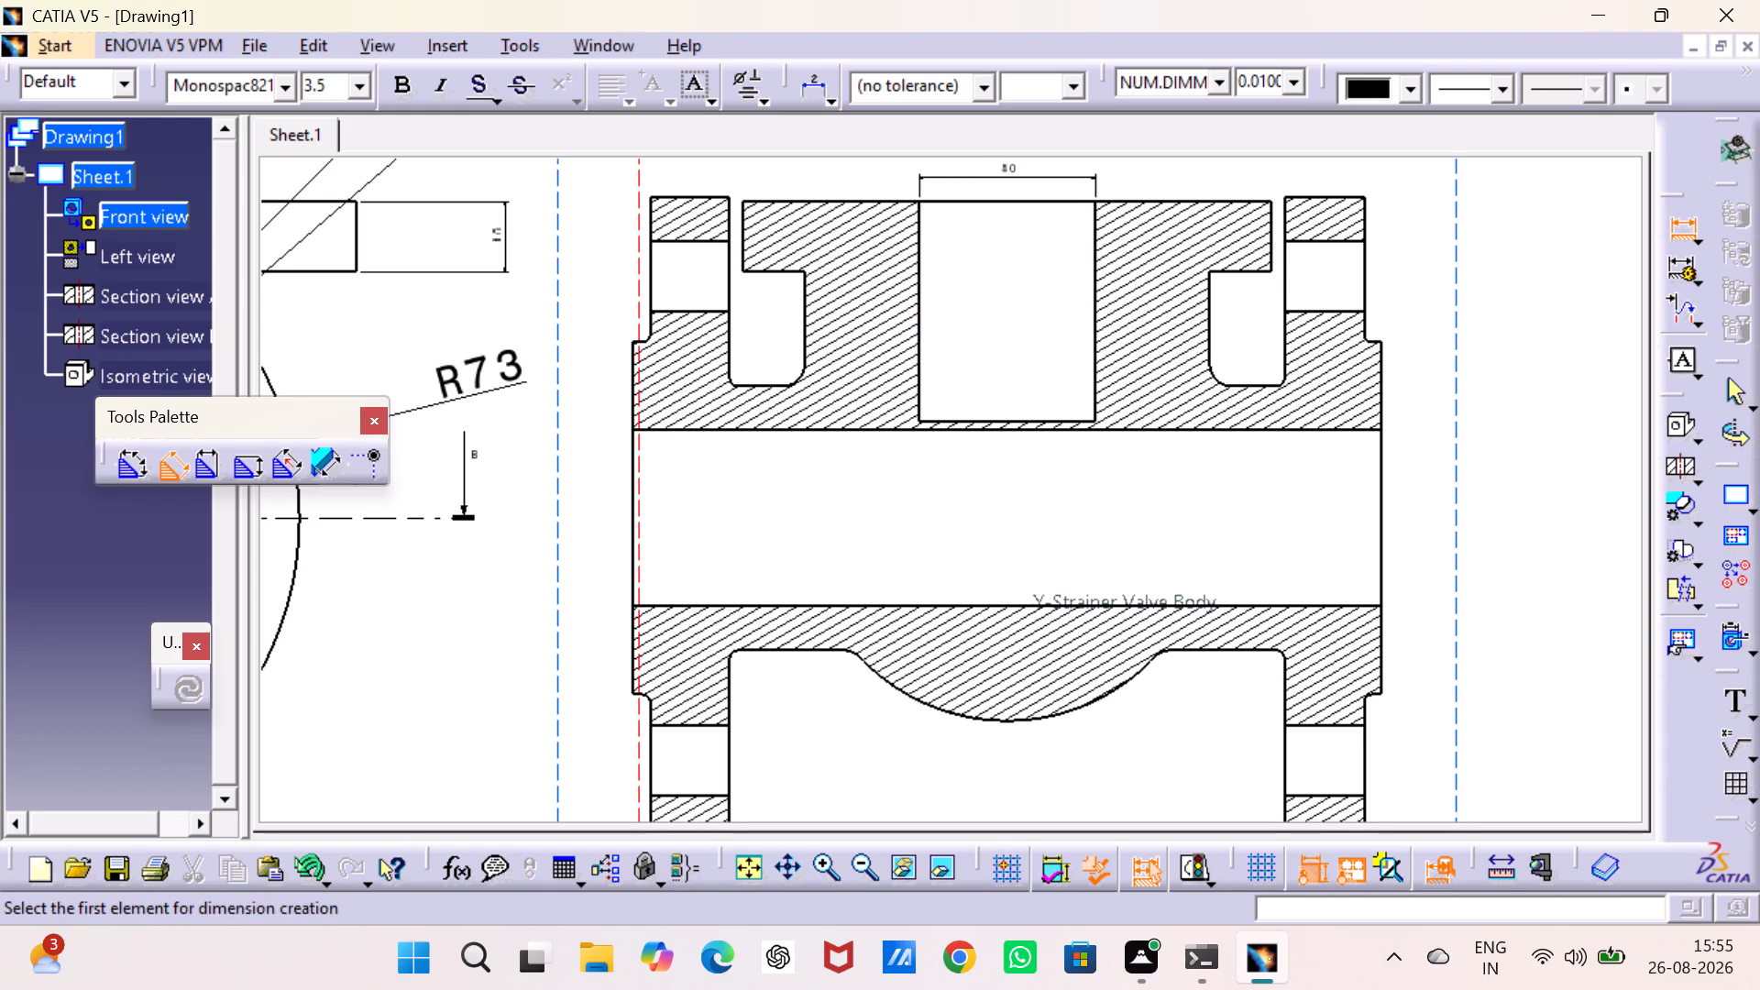
drag(990, 605, 1006, 577)
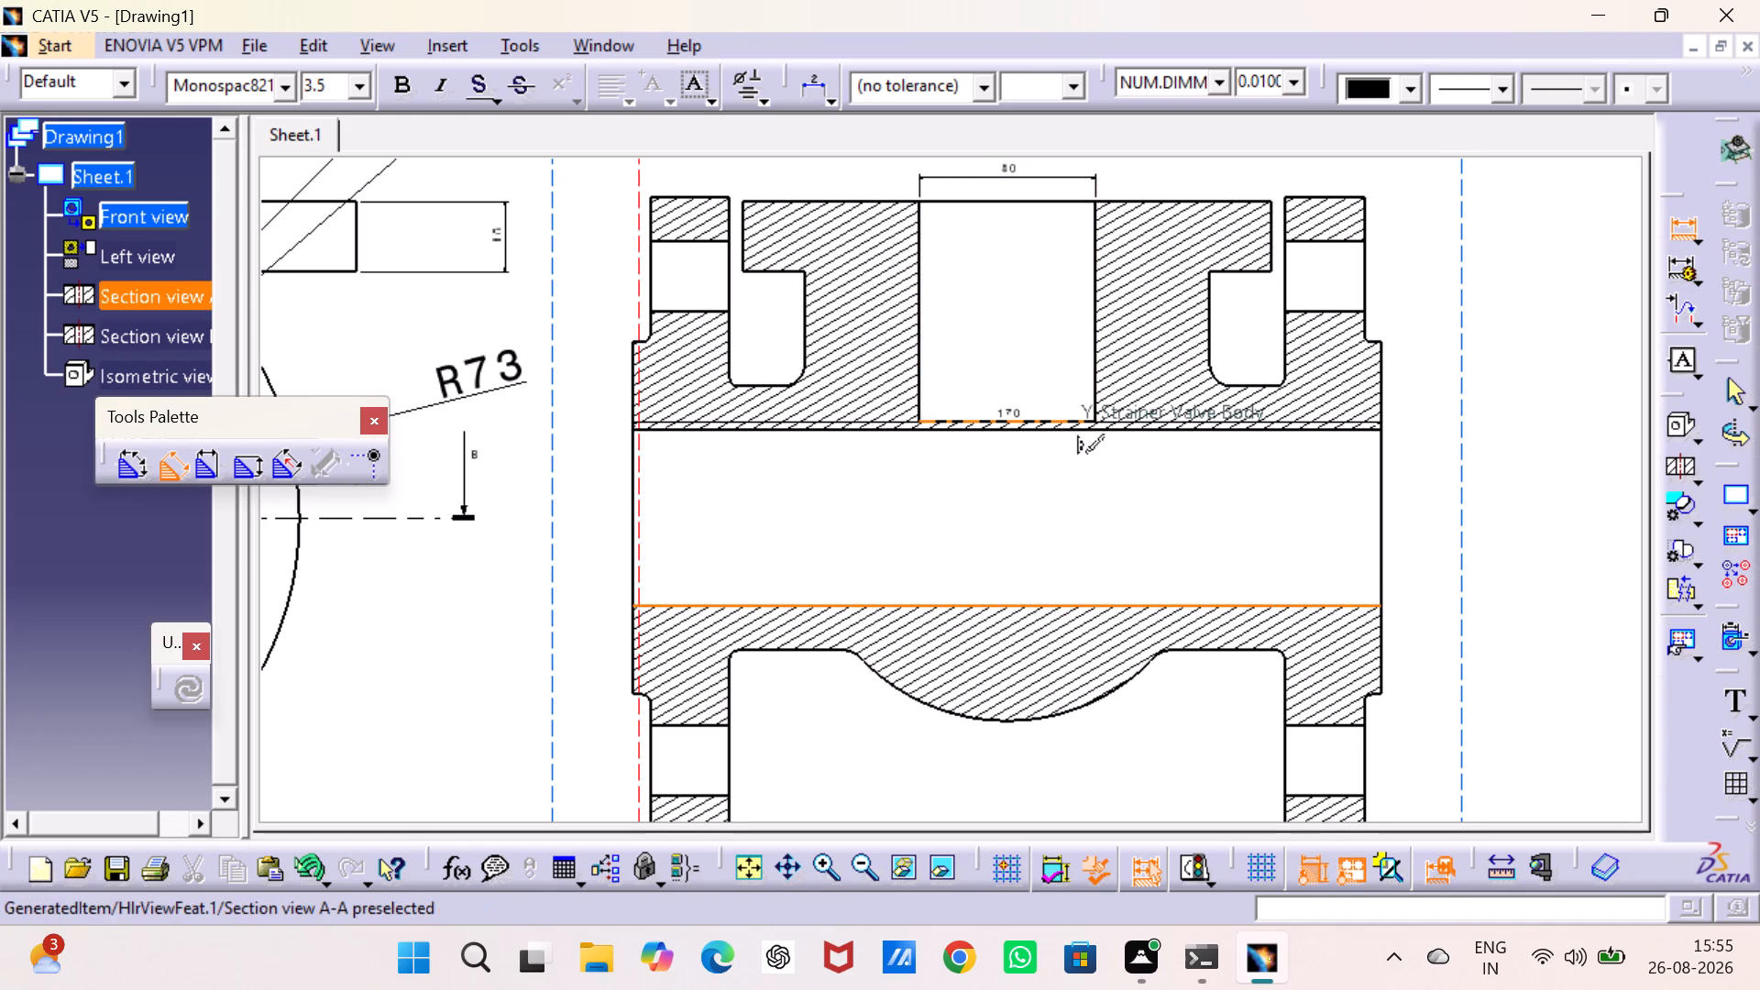
click(1037, 430)
click(1500, 526)
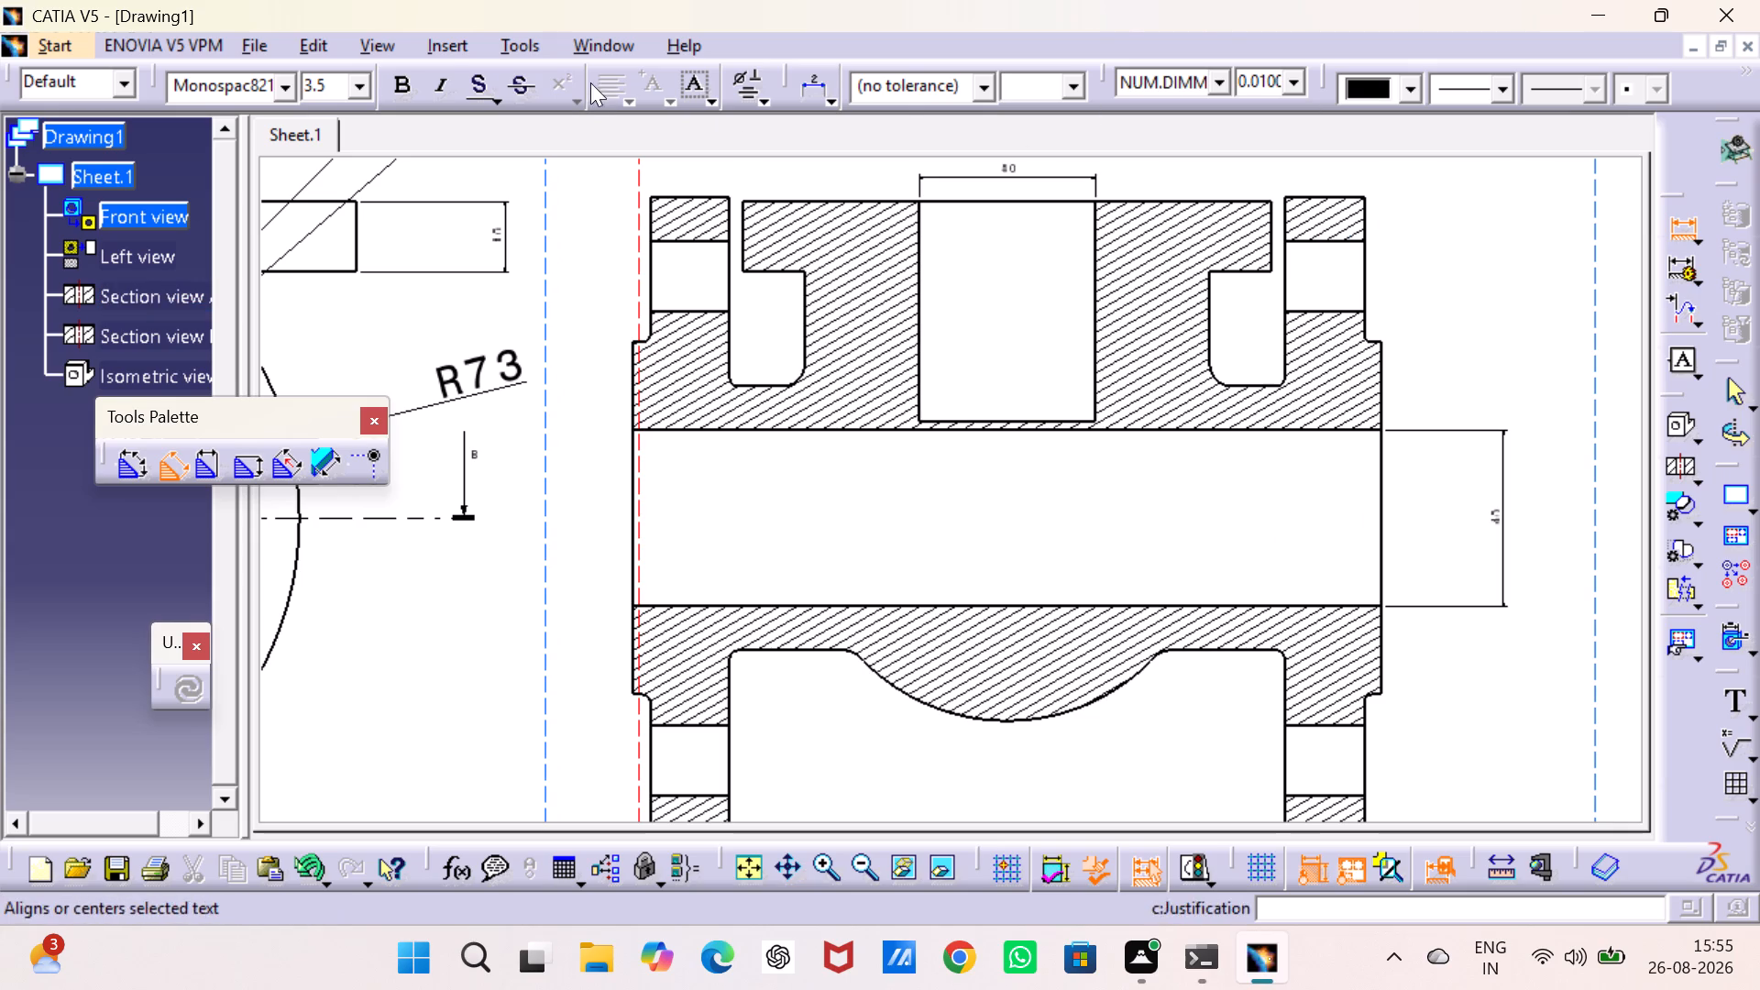
In the Y-Strainer Valve Body part, set the depth of the oblong top pocket, Pocket.4, to 55 mm and save the part.
click(619, 34)
click(661, 232)
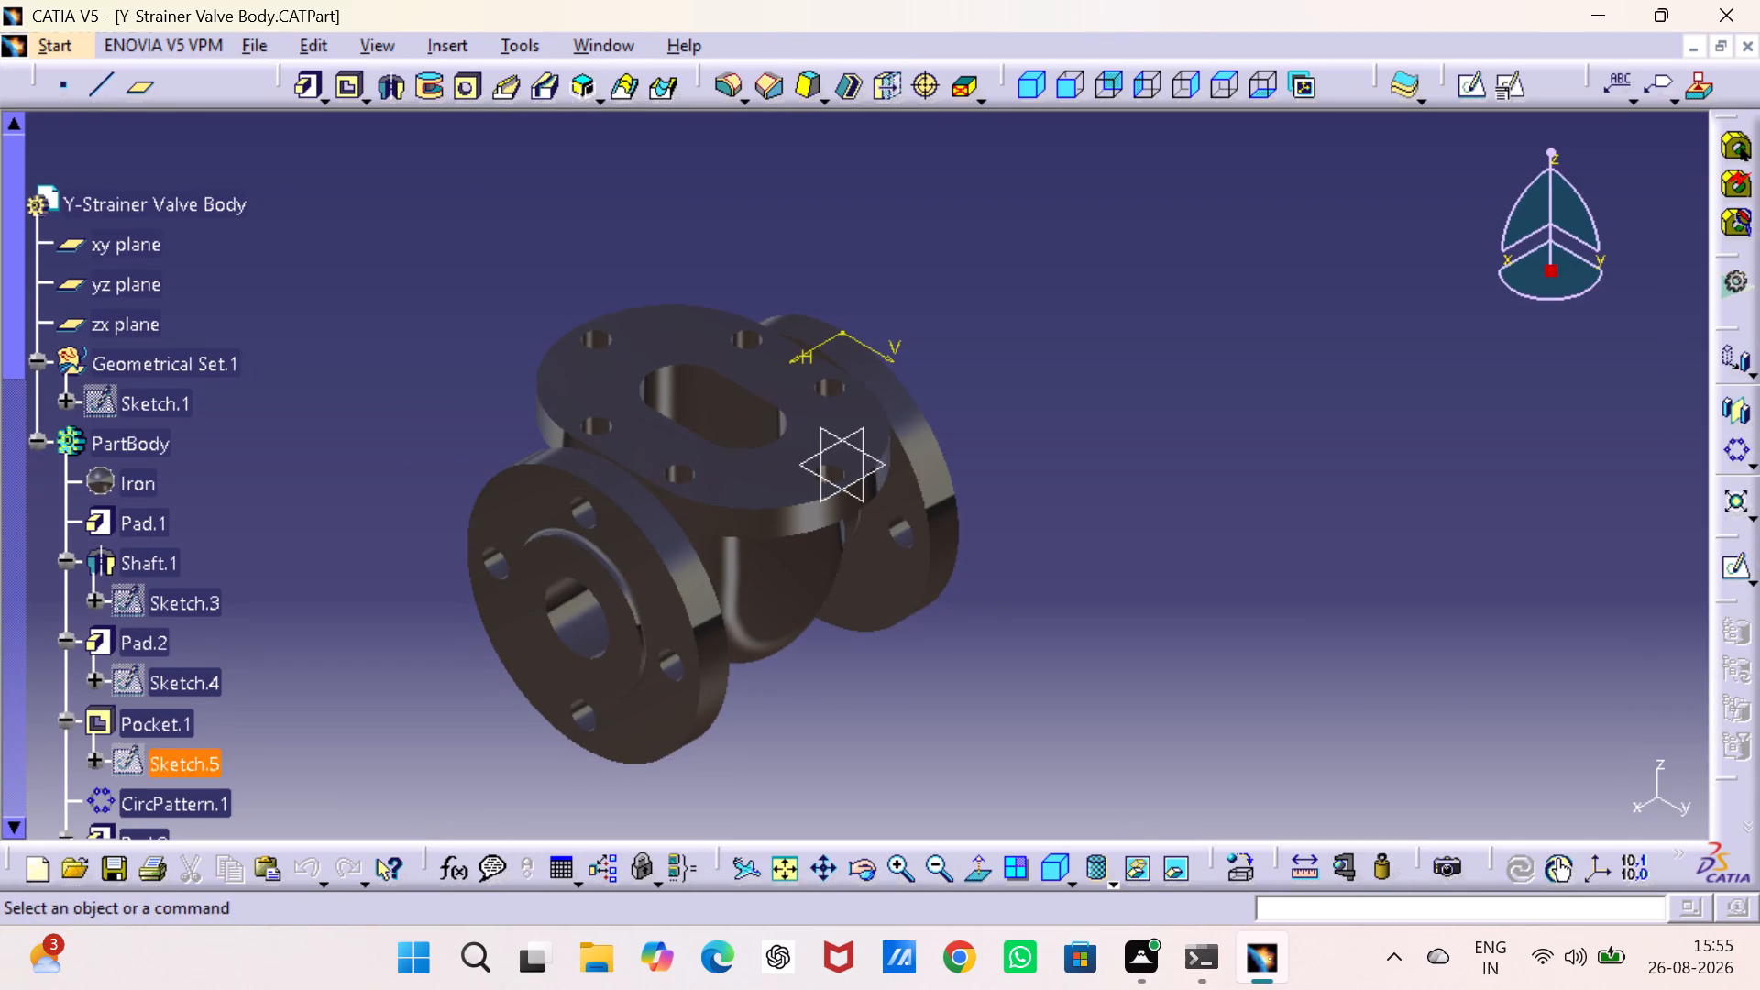
scroll(176, 726, down, 10)
scroll(164, 718, down, 11)
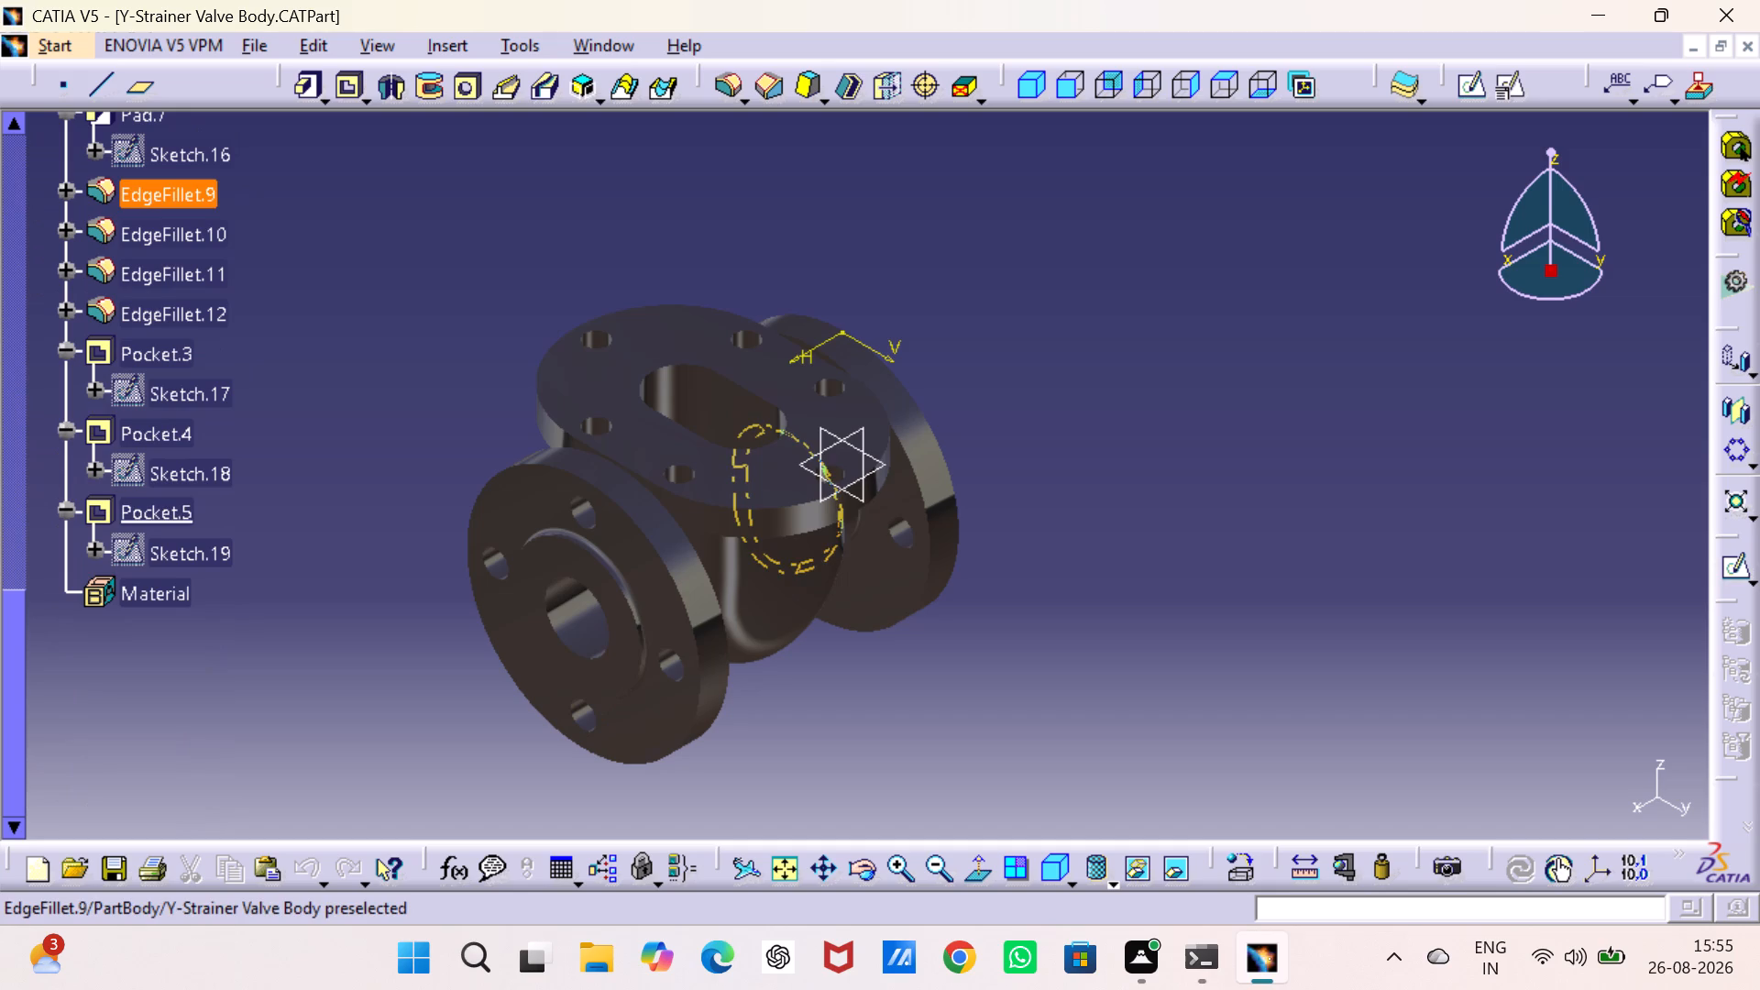
double_click(151, 514)
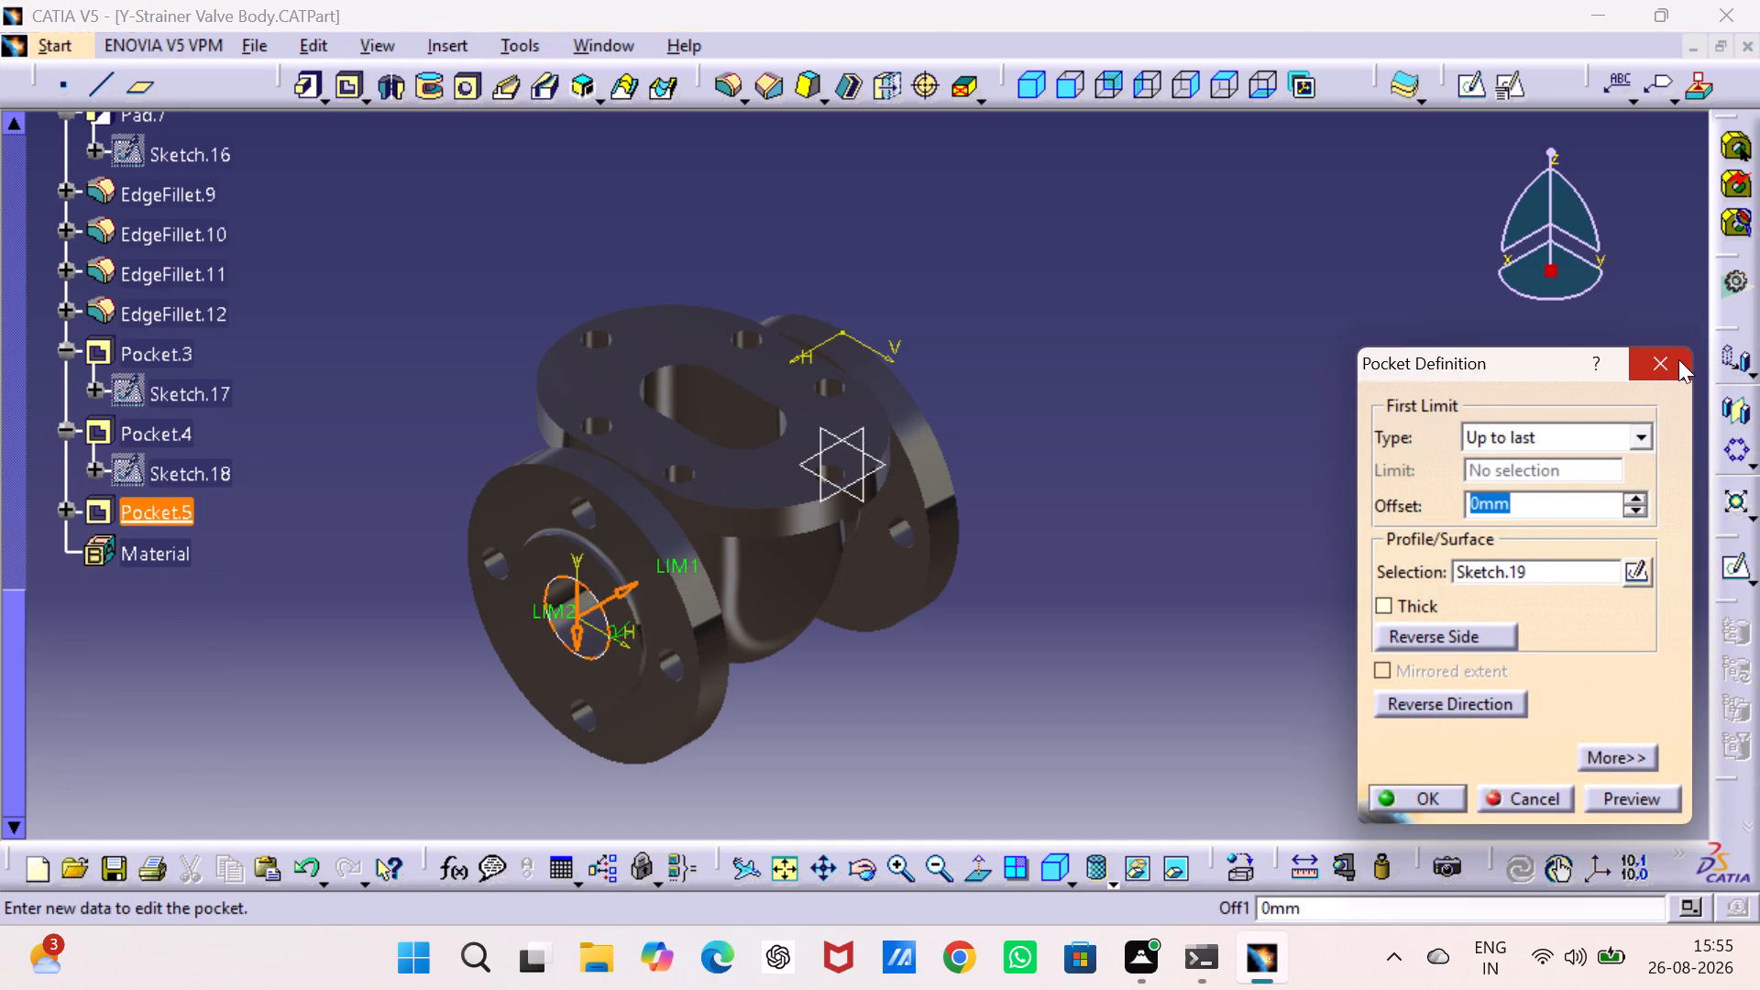
click(1678, 359)
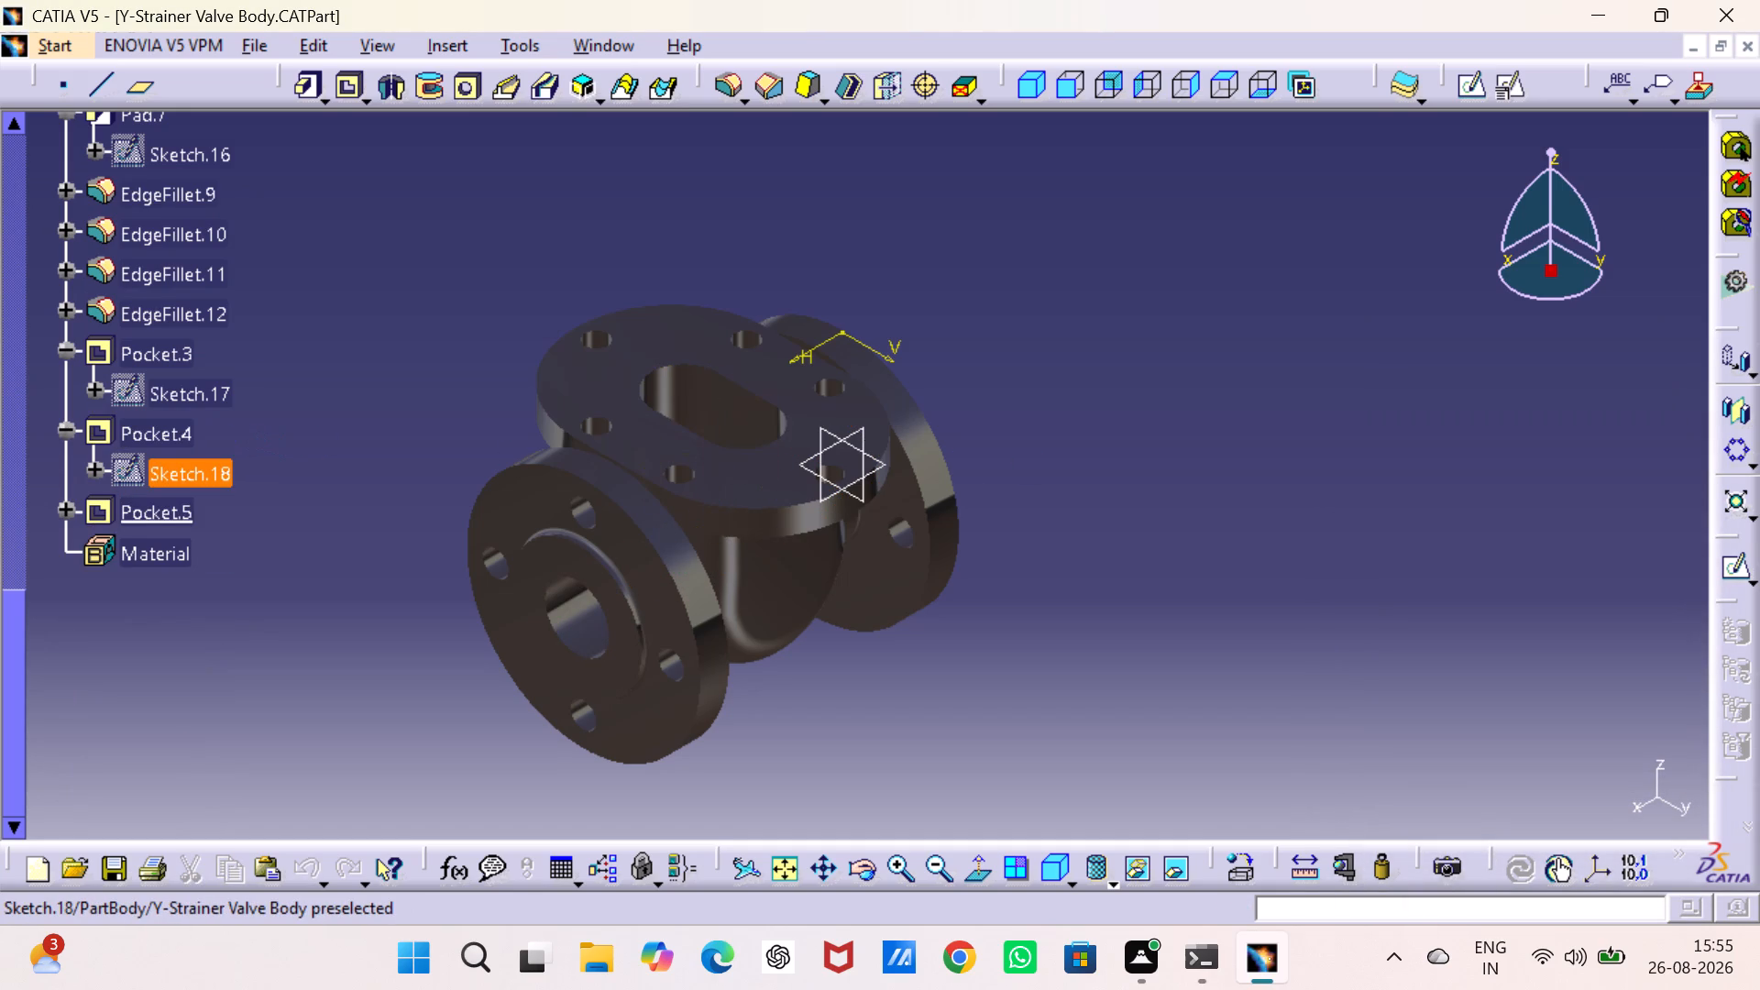
double_click(182, 467)
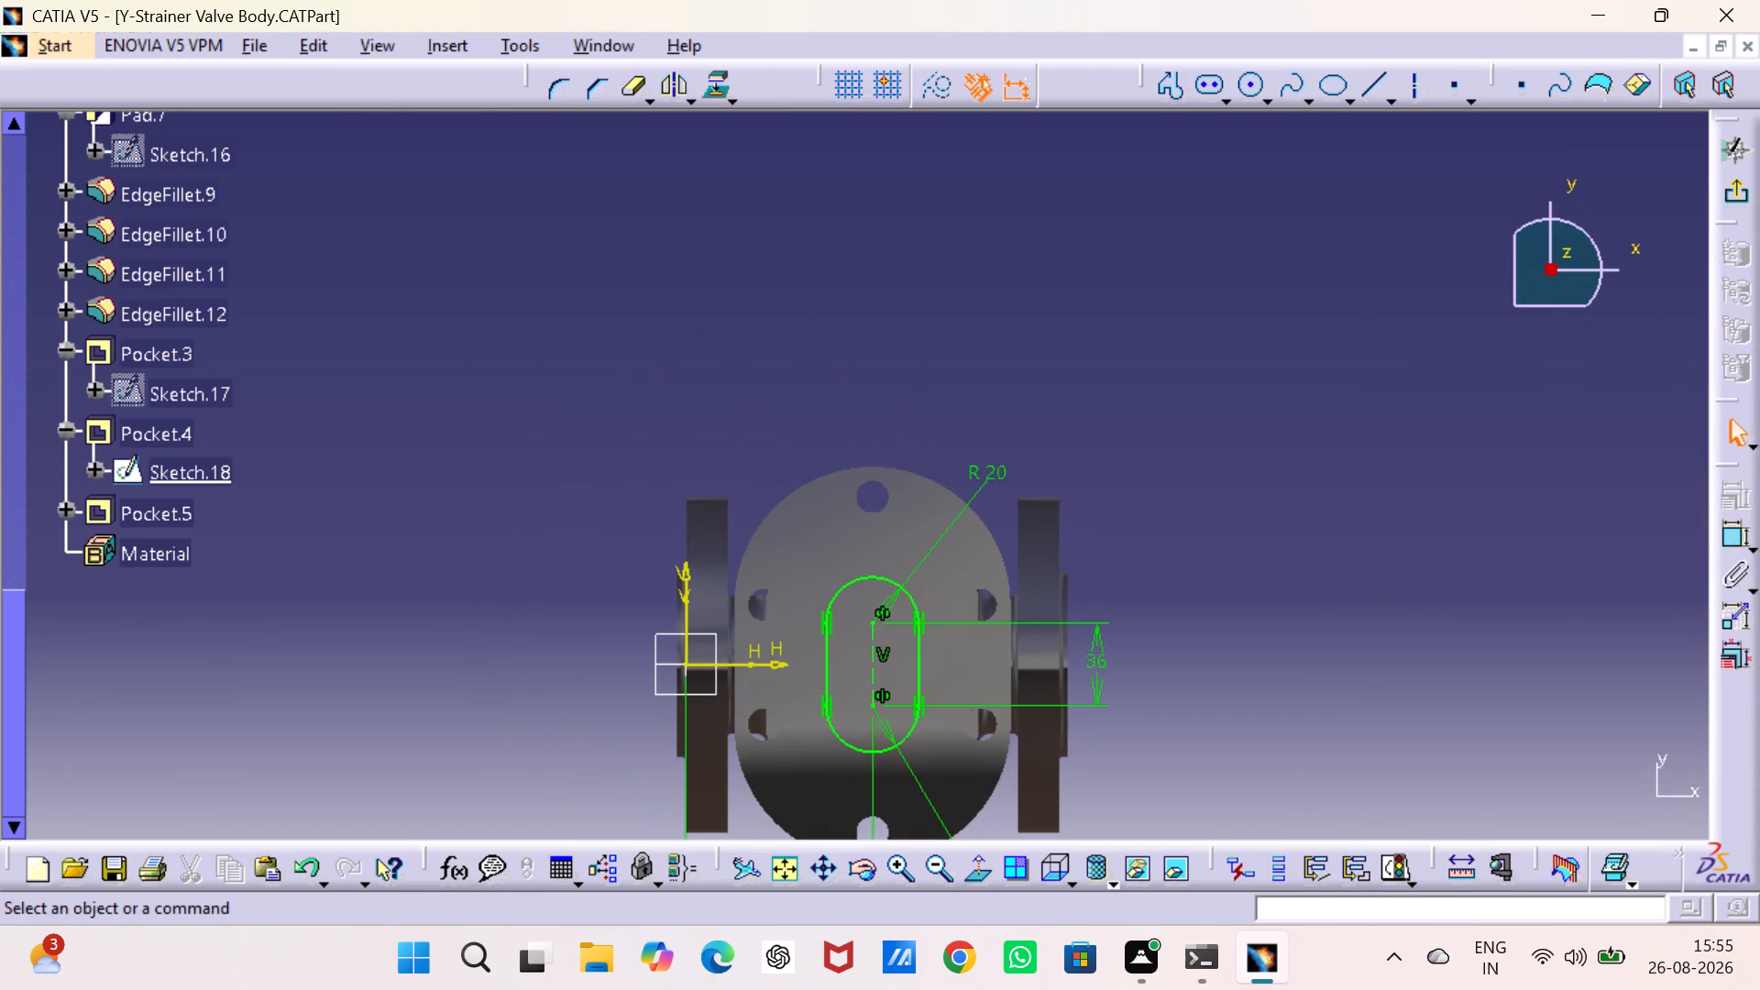
double_click(164, 435)
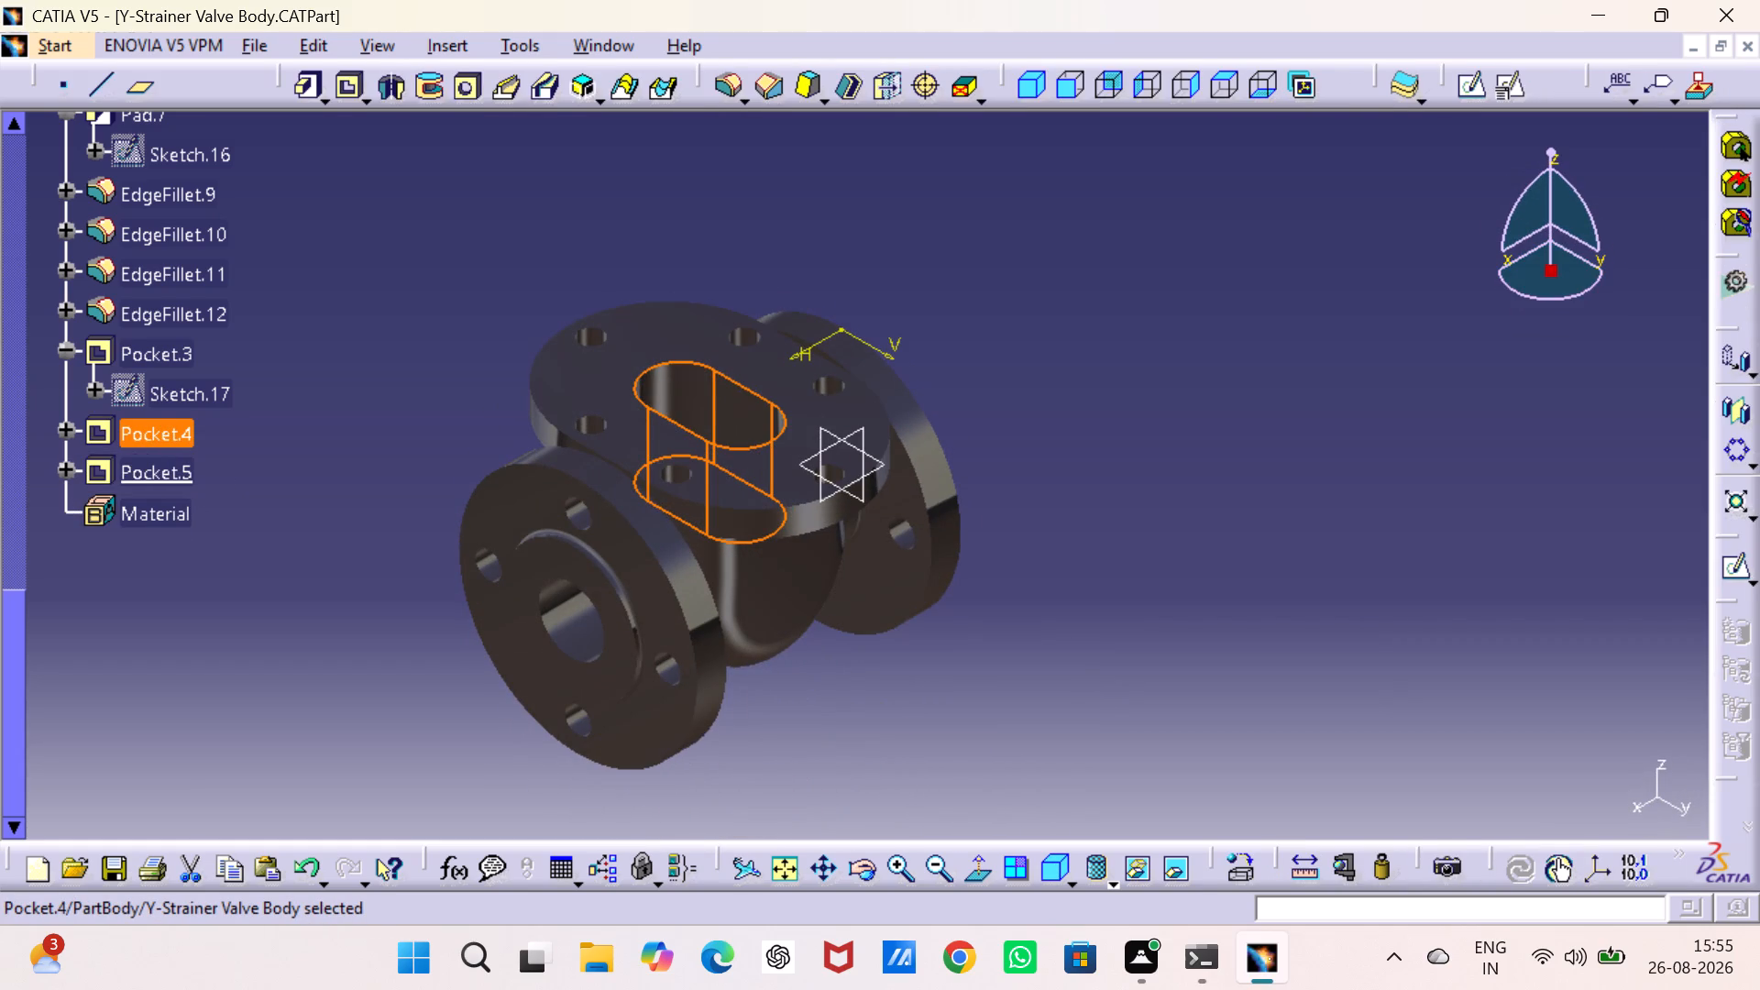
double_click(175, 434)
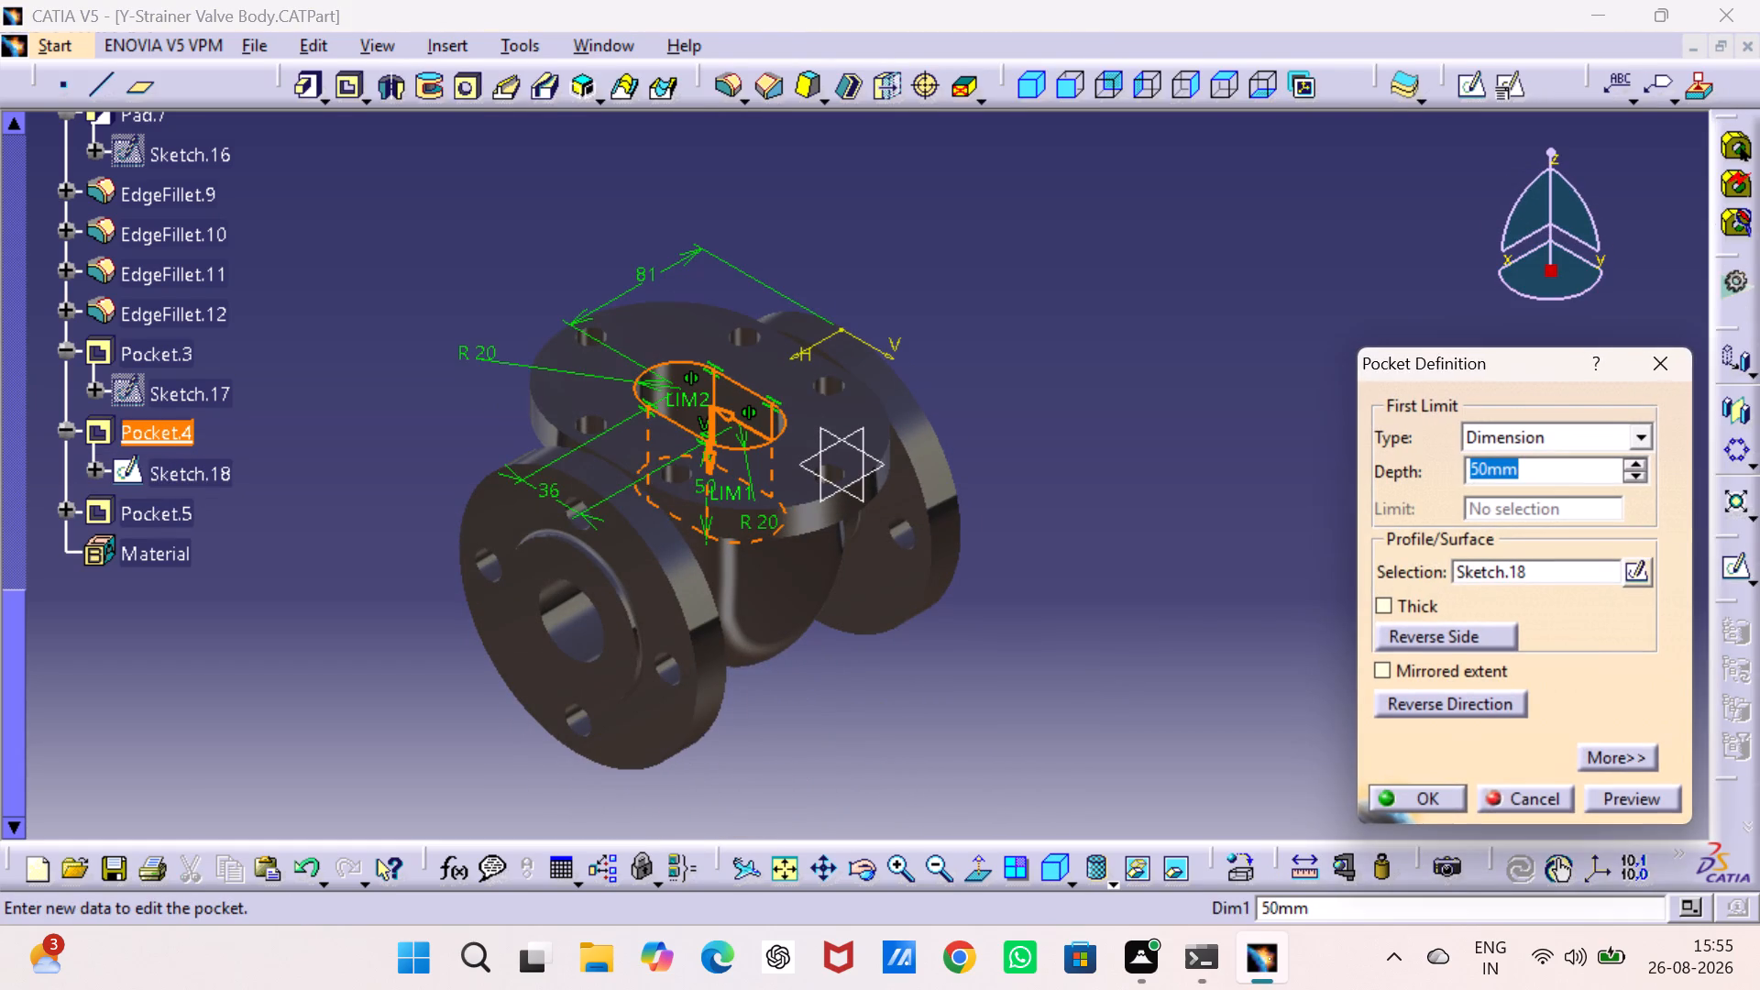
text(55)
key(Return)
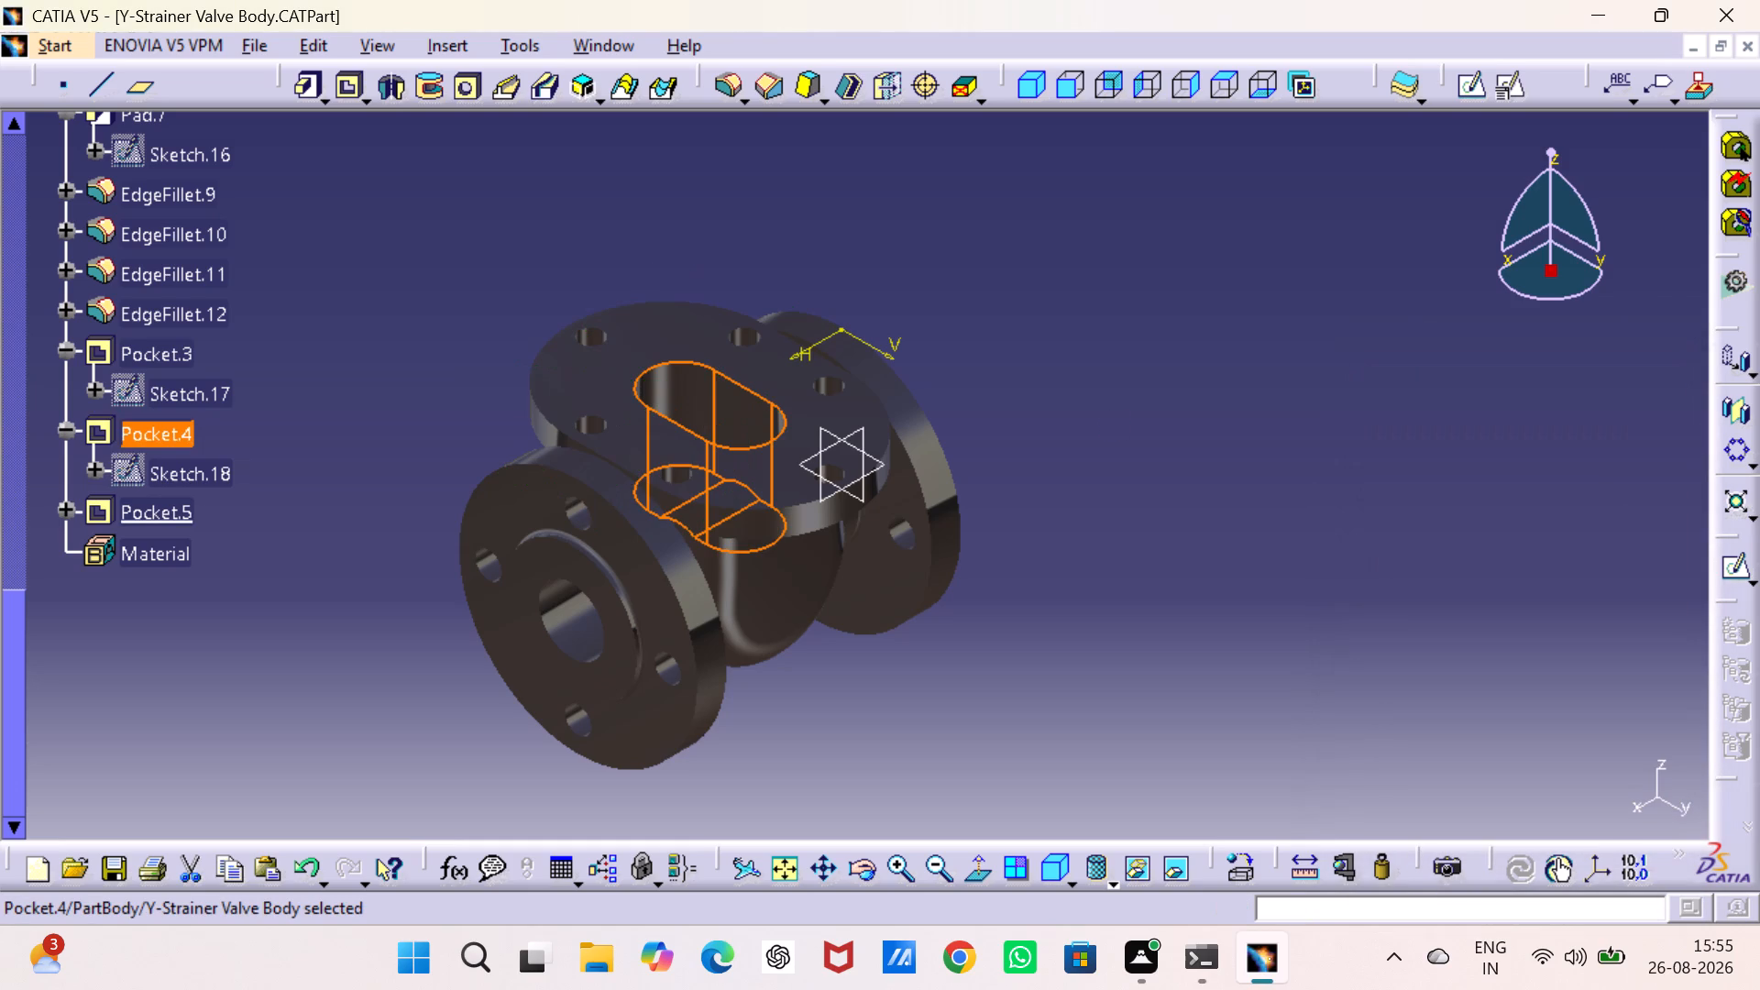
key(ctrl+s)
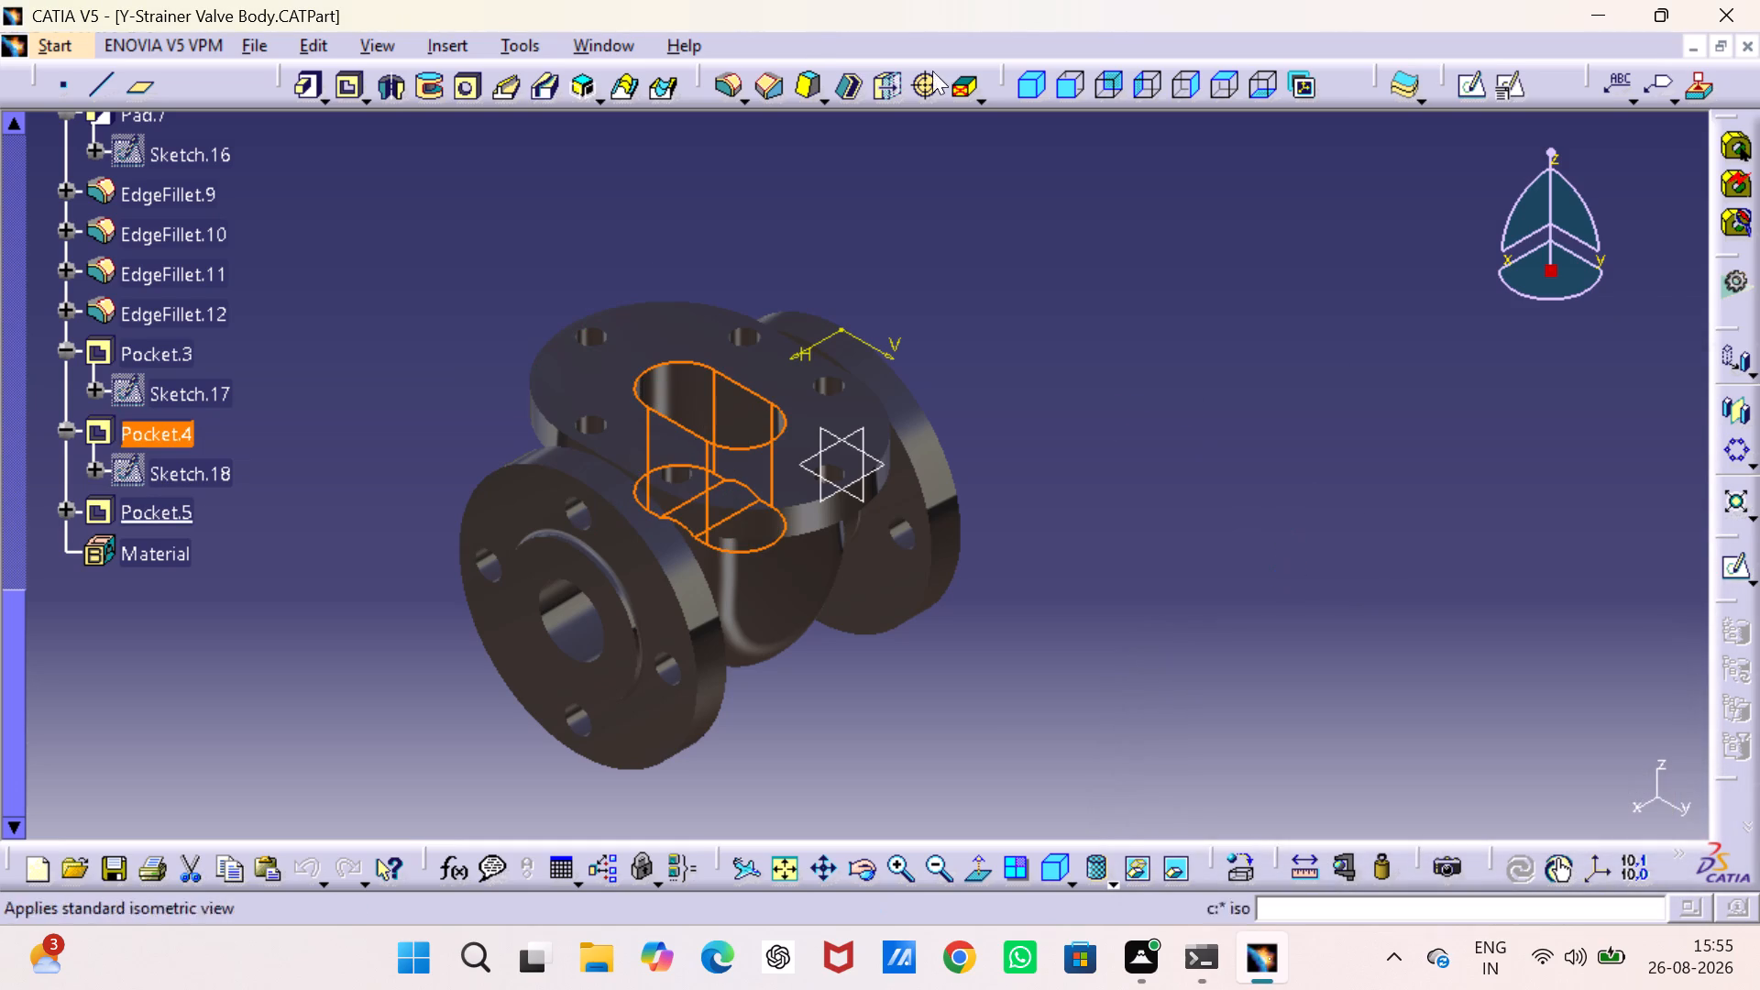
Return to Drawing1 and save it as a PDF named Y-Strainer Valve Body in the 3d projects folder.
click(626, 38)
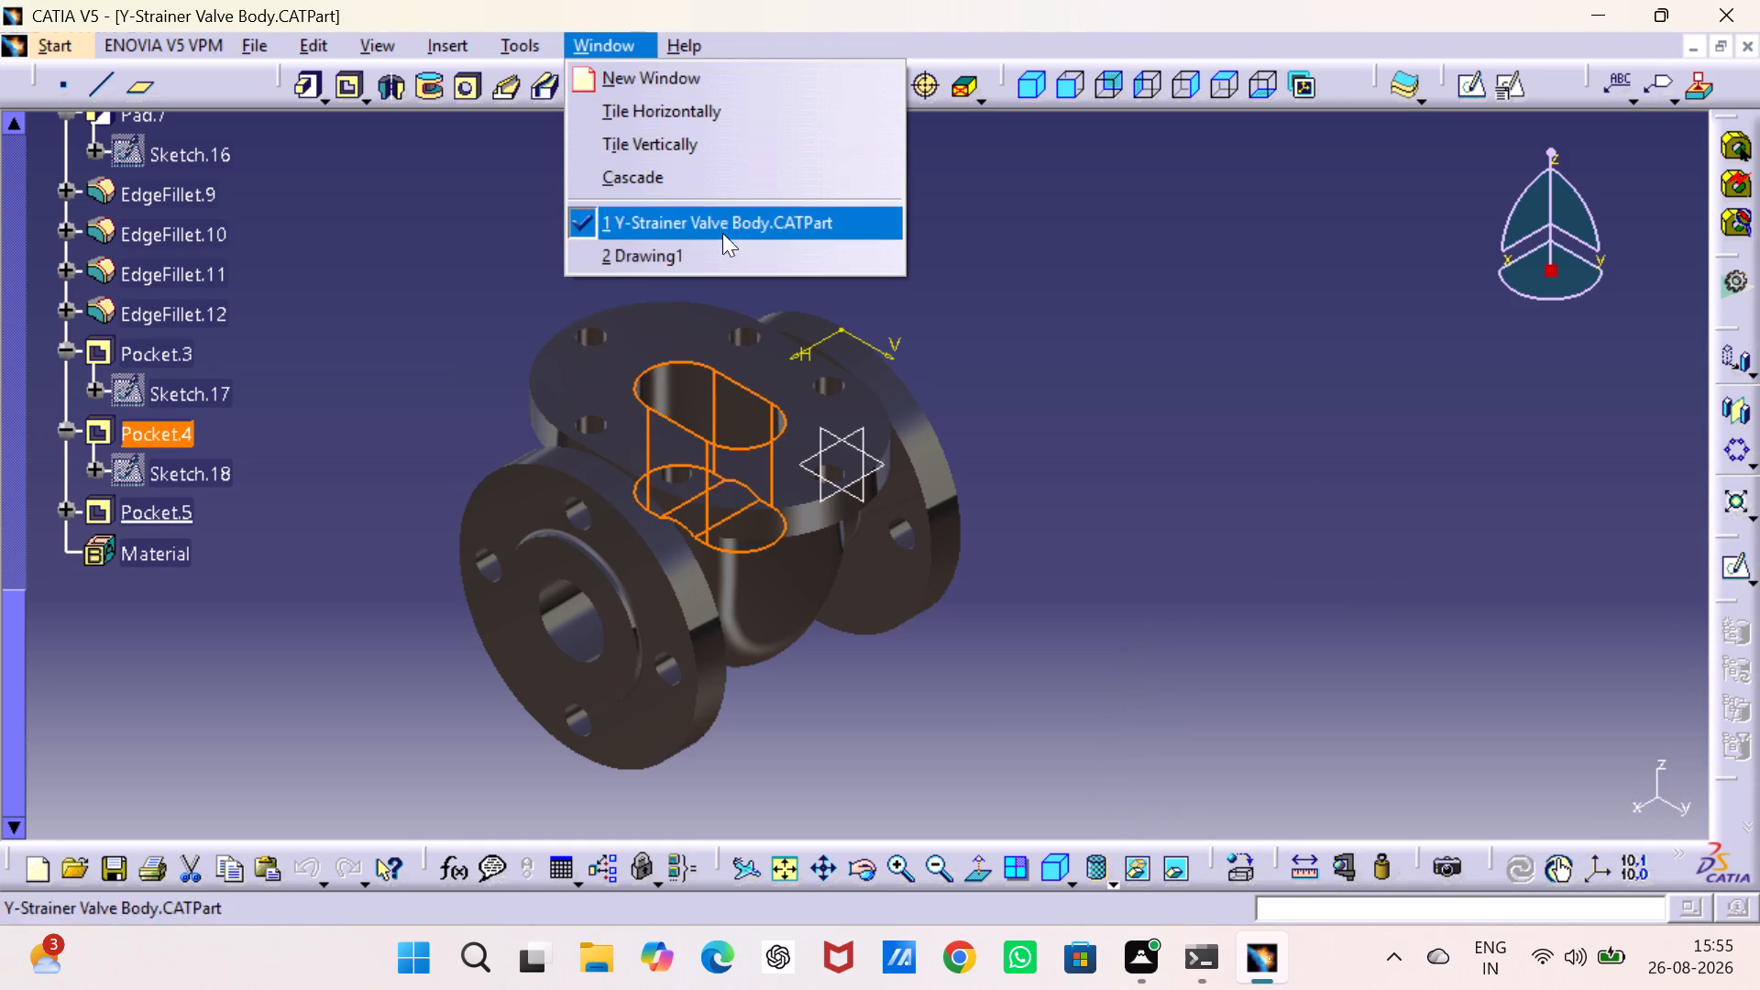
click(720, 250)
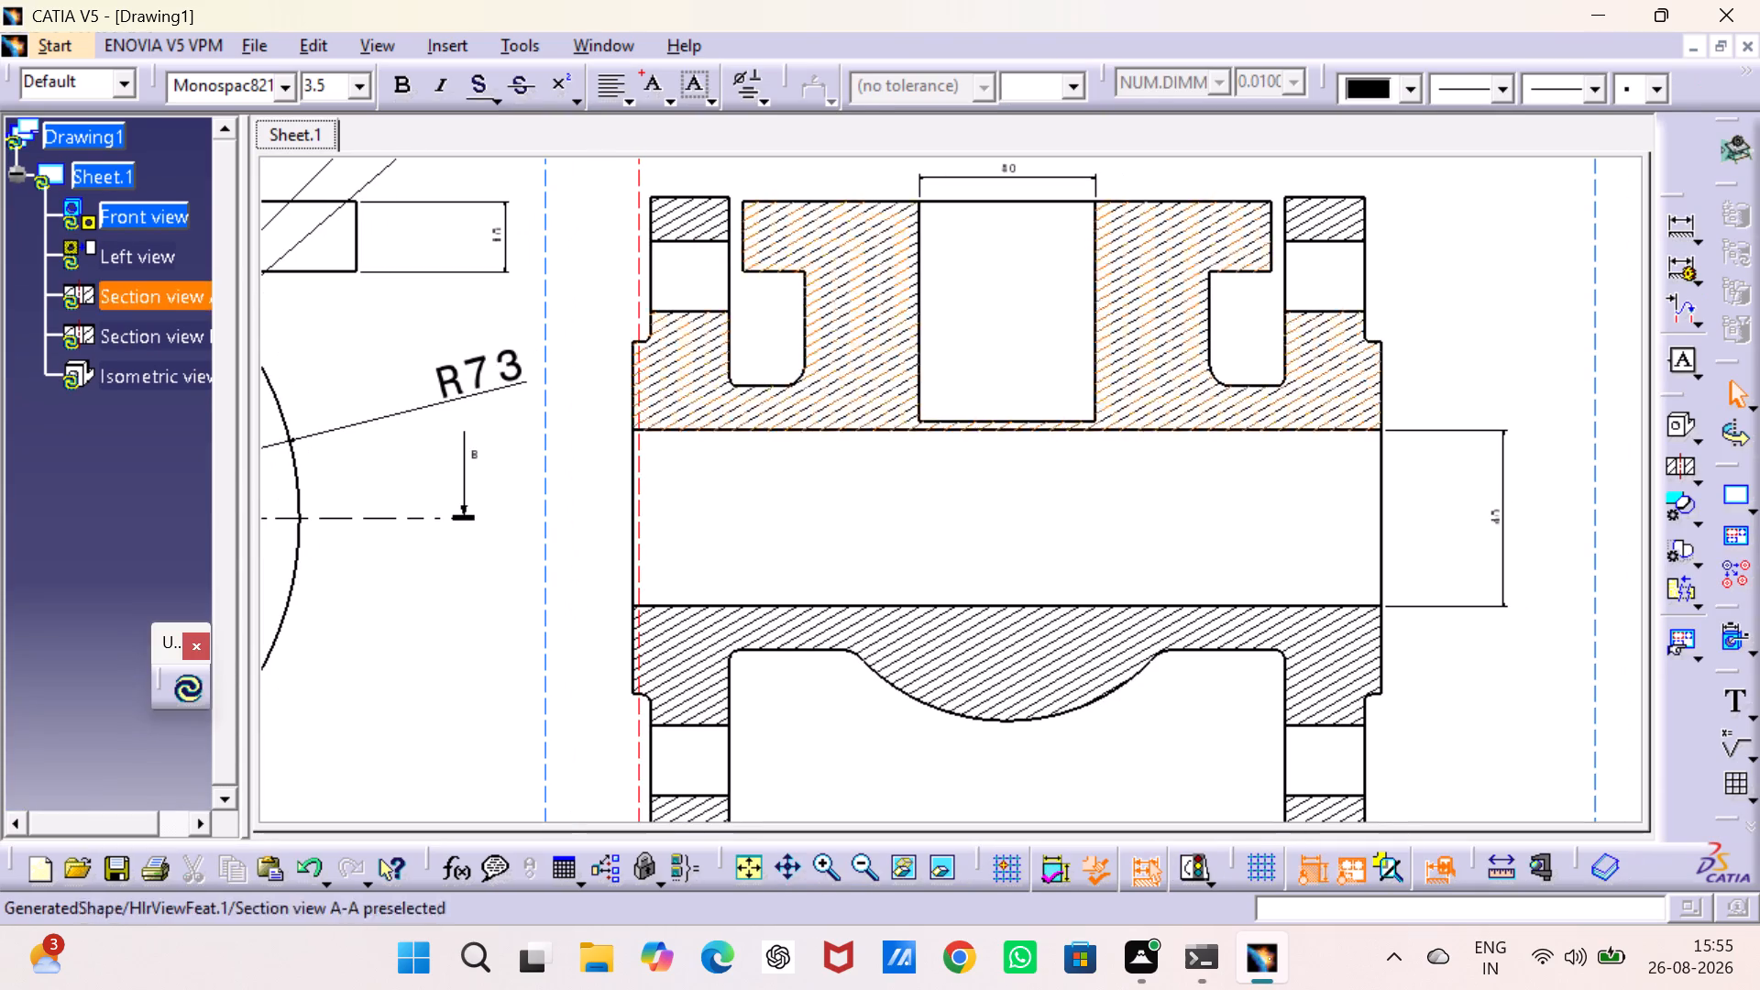
click(1094, 512)
middle_drag(1105, 505, 1130, 505)
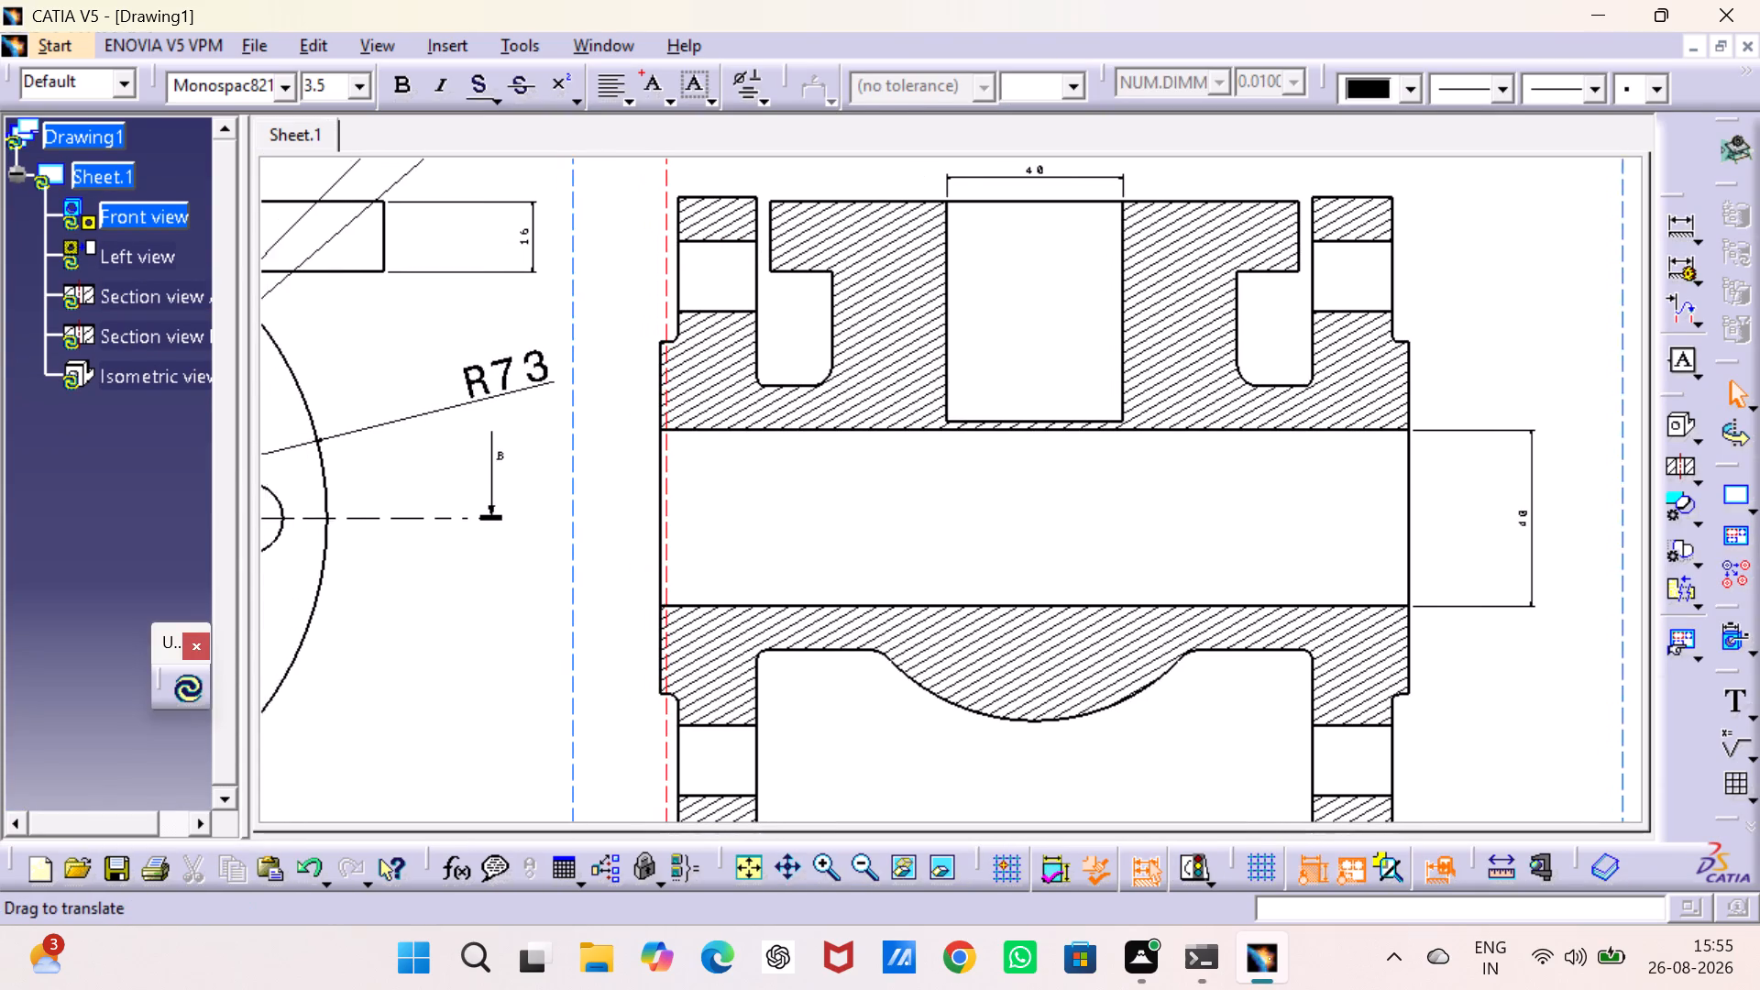
middle_drag(1130, 505, 1281, 480)
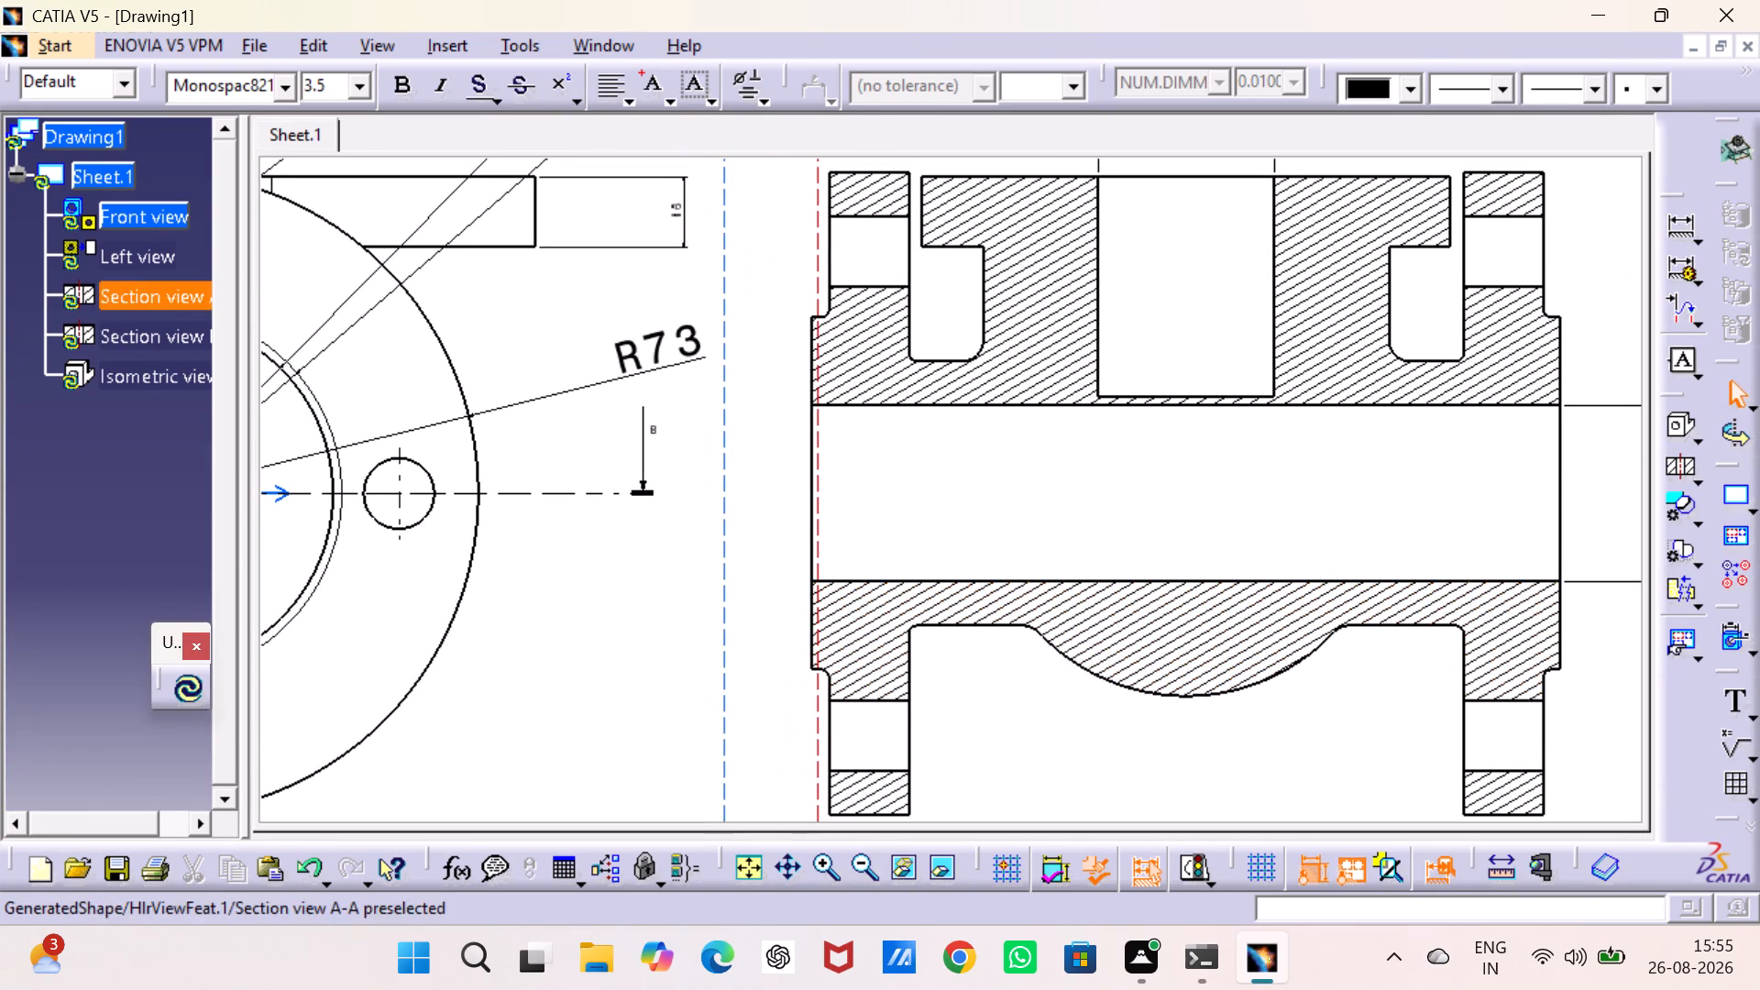
click(60, 38)
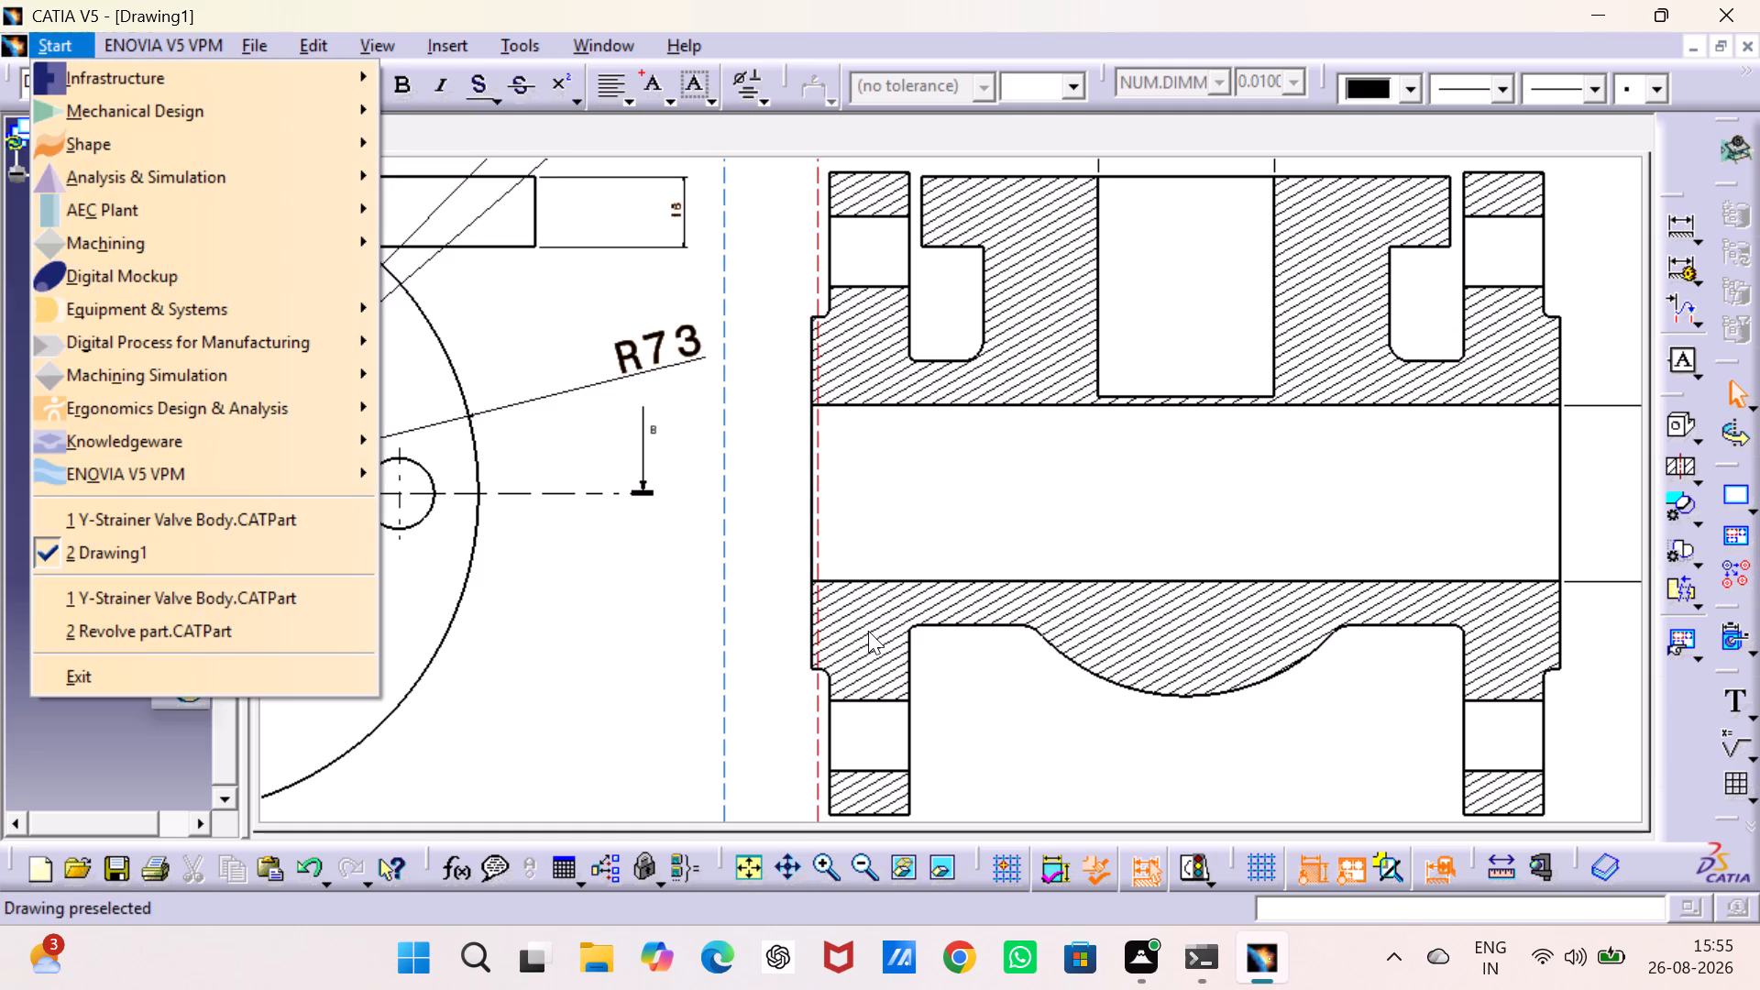
key(ctrl+s)
click(641, 555)
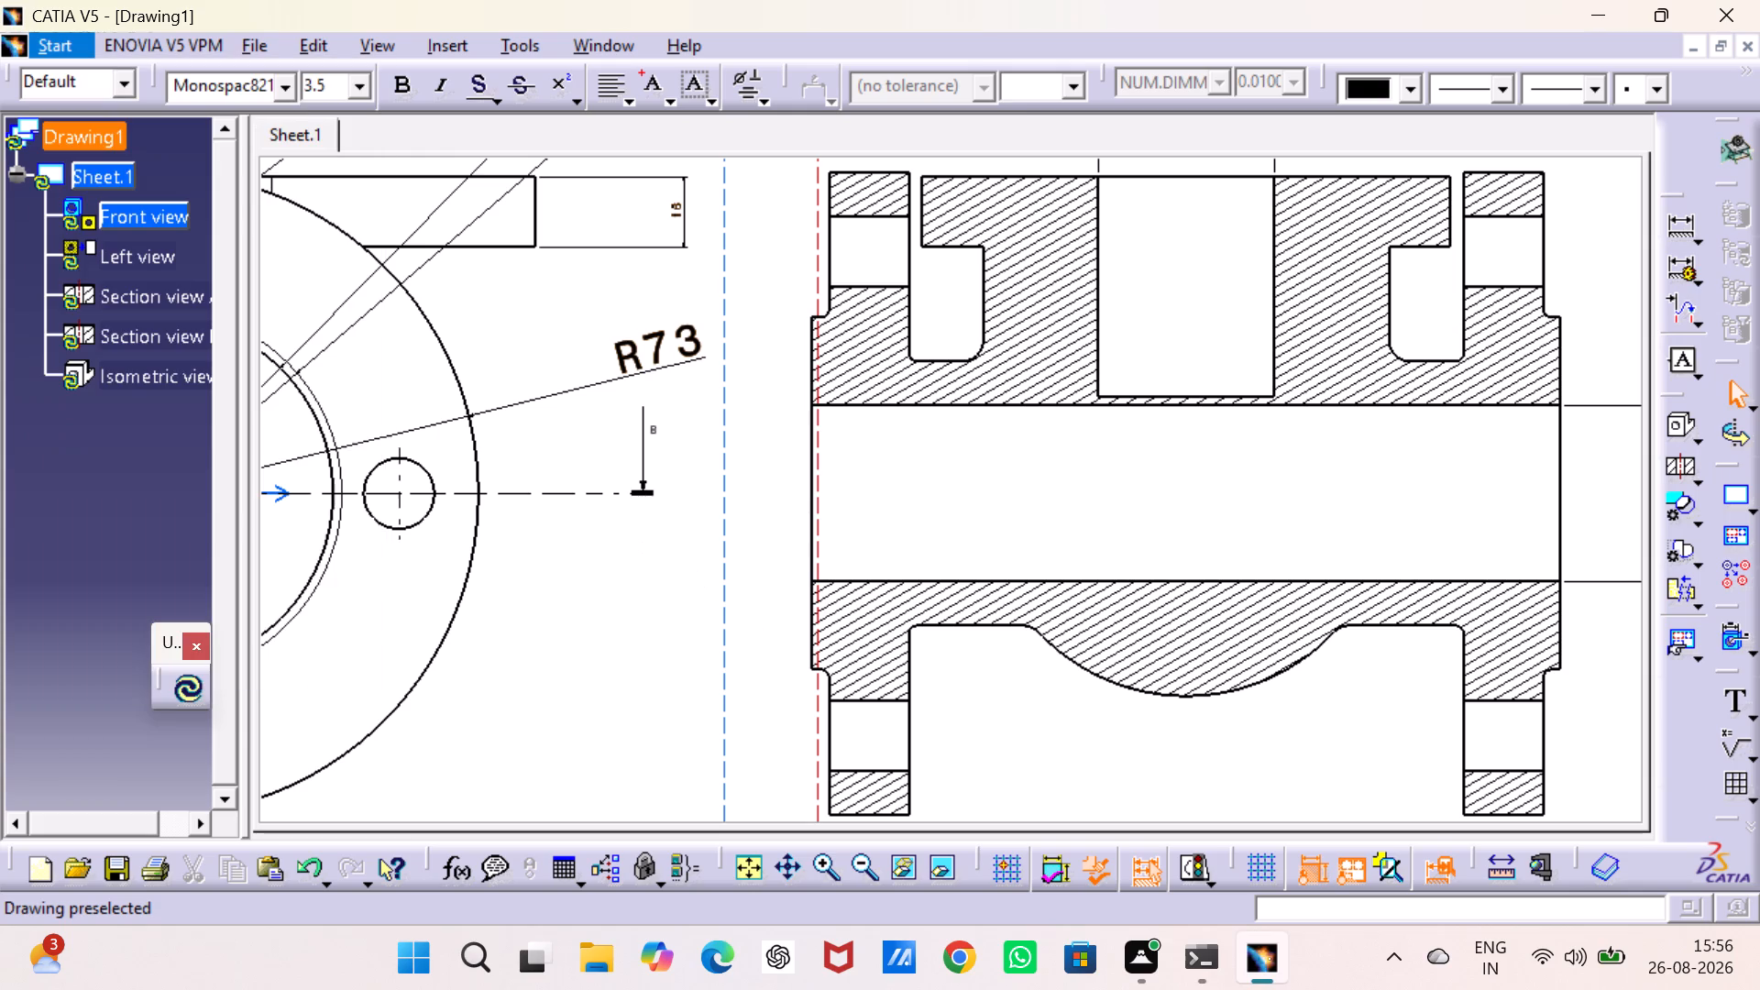
key(ctrl+s)
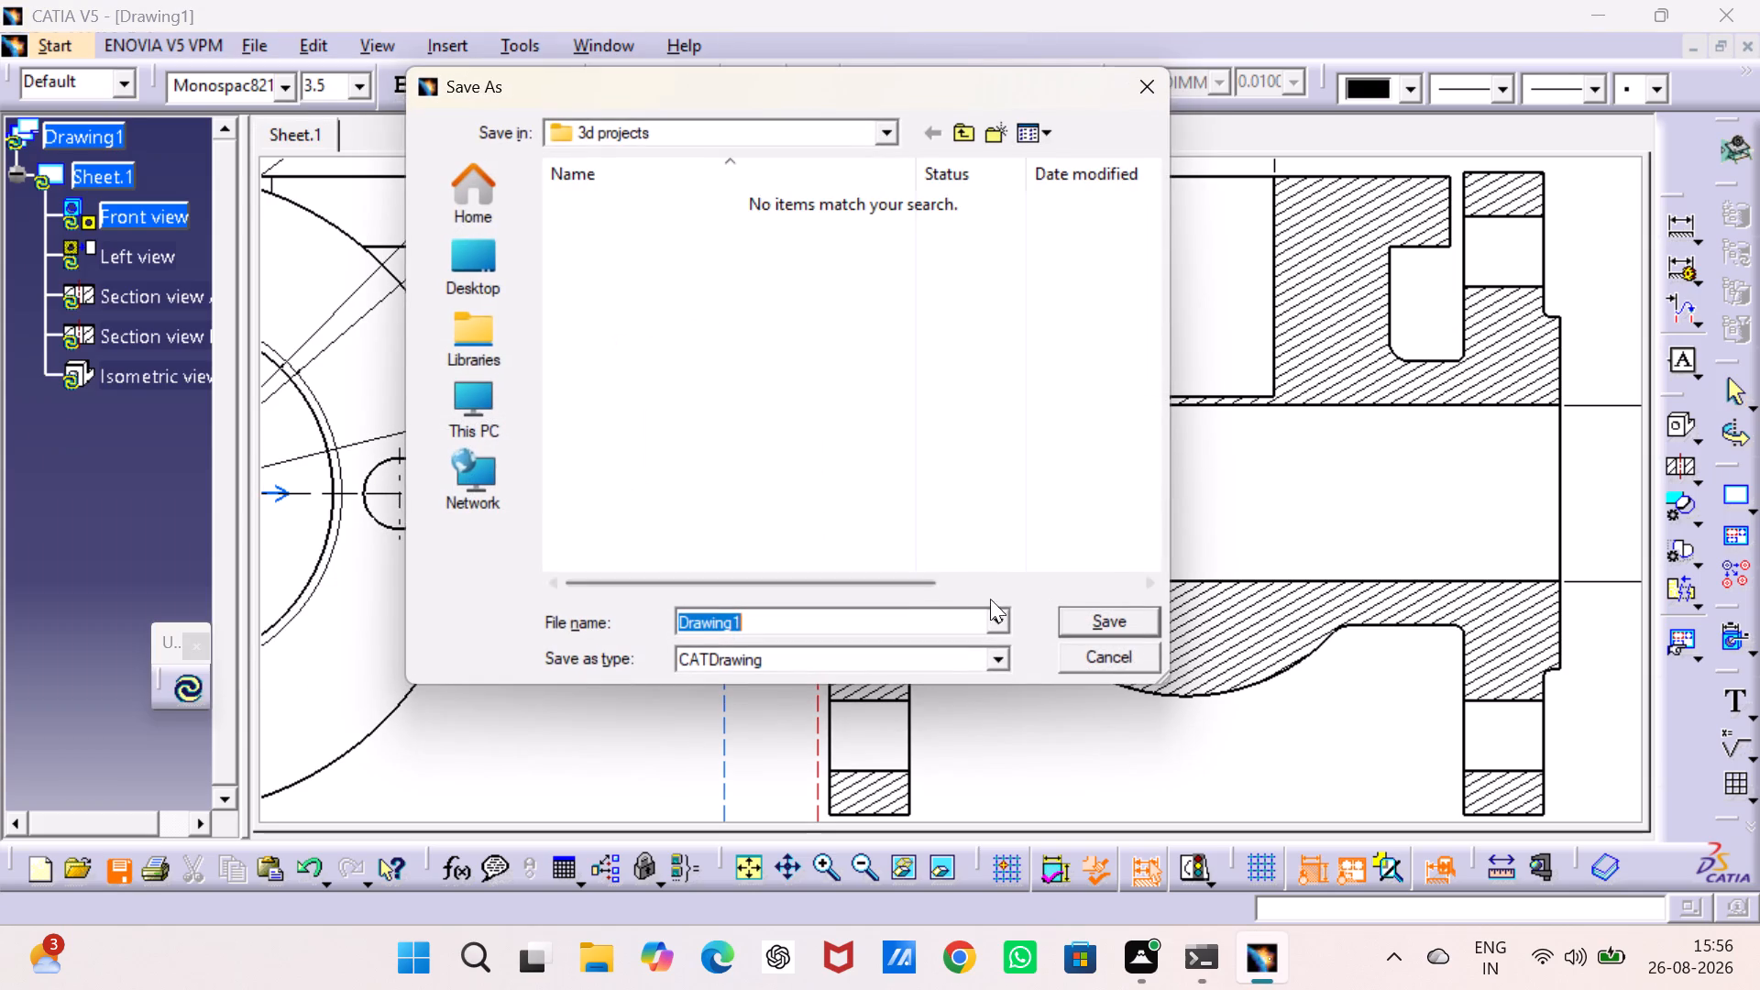
click(994, 655)
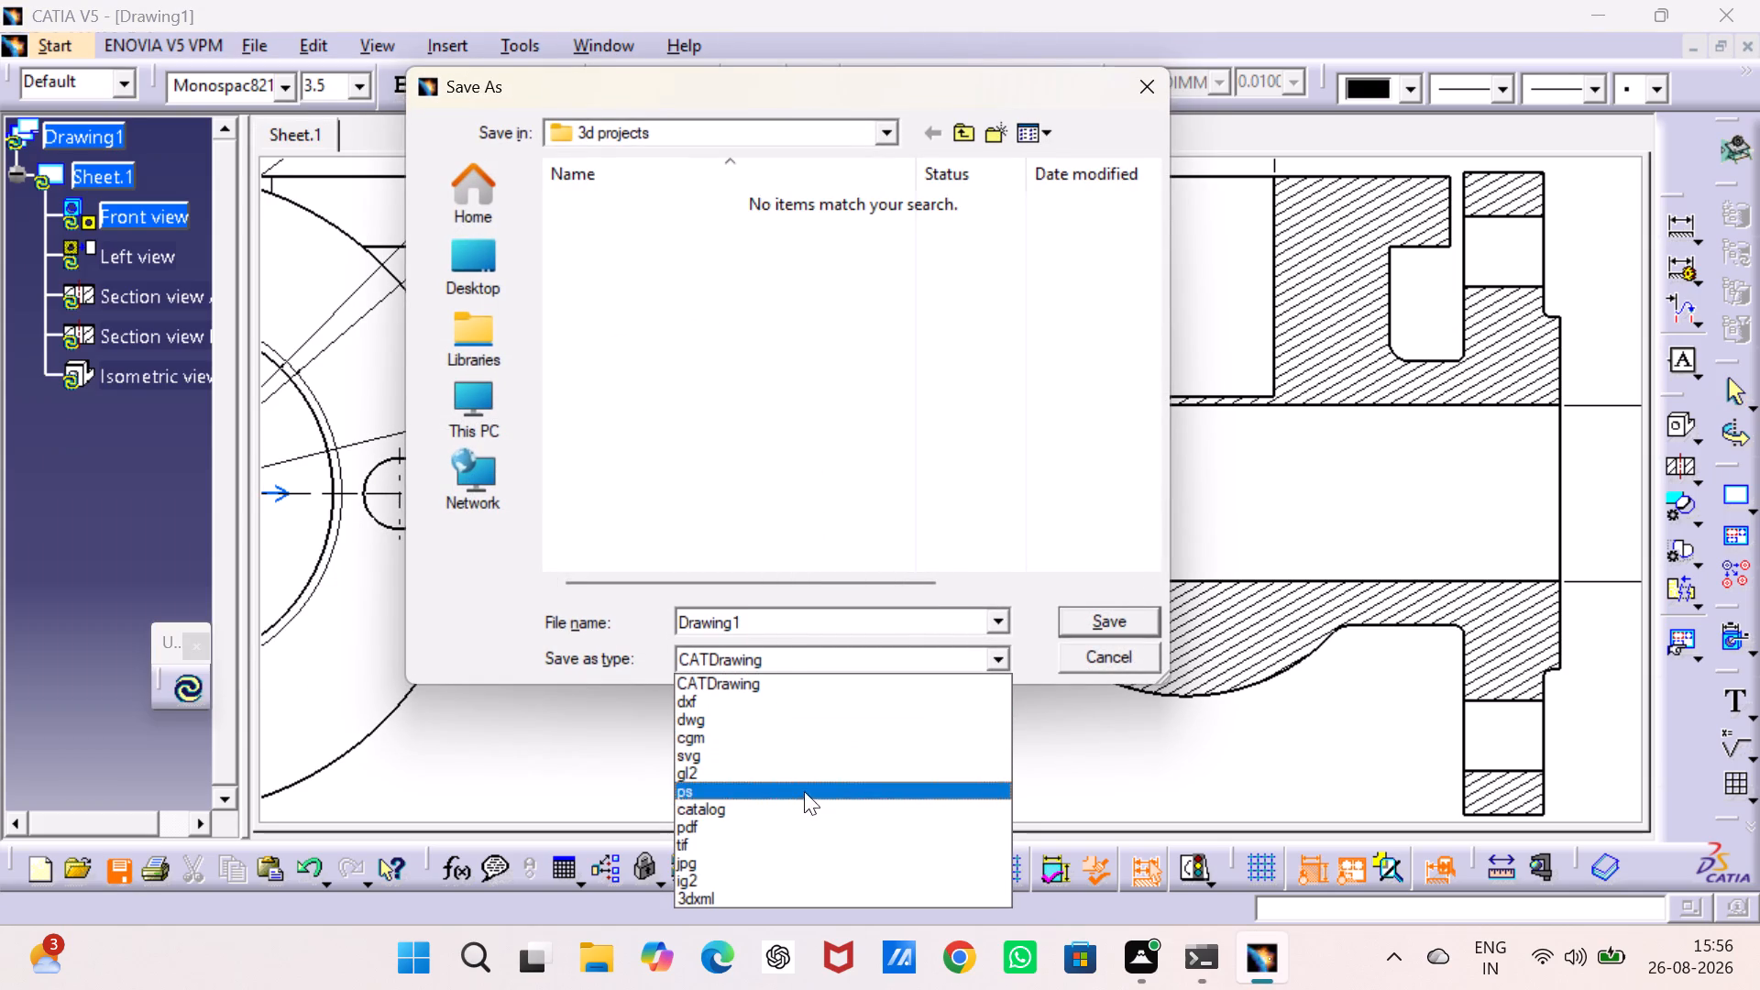
click(794, 818)
double_click(815, 620)
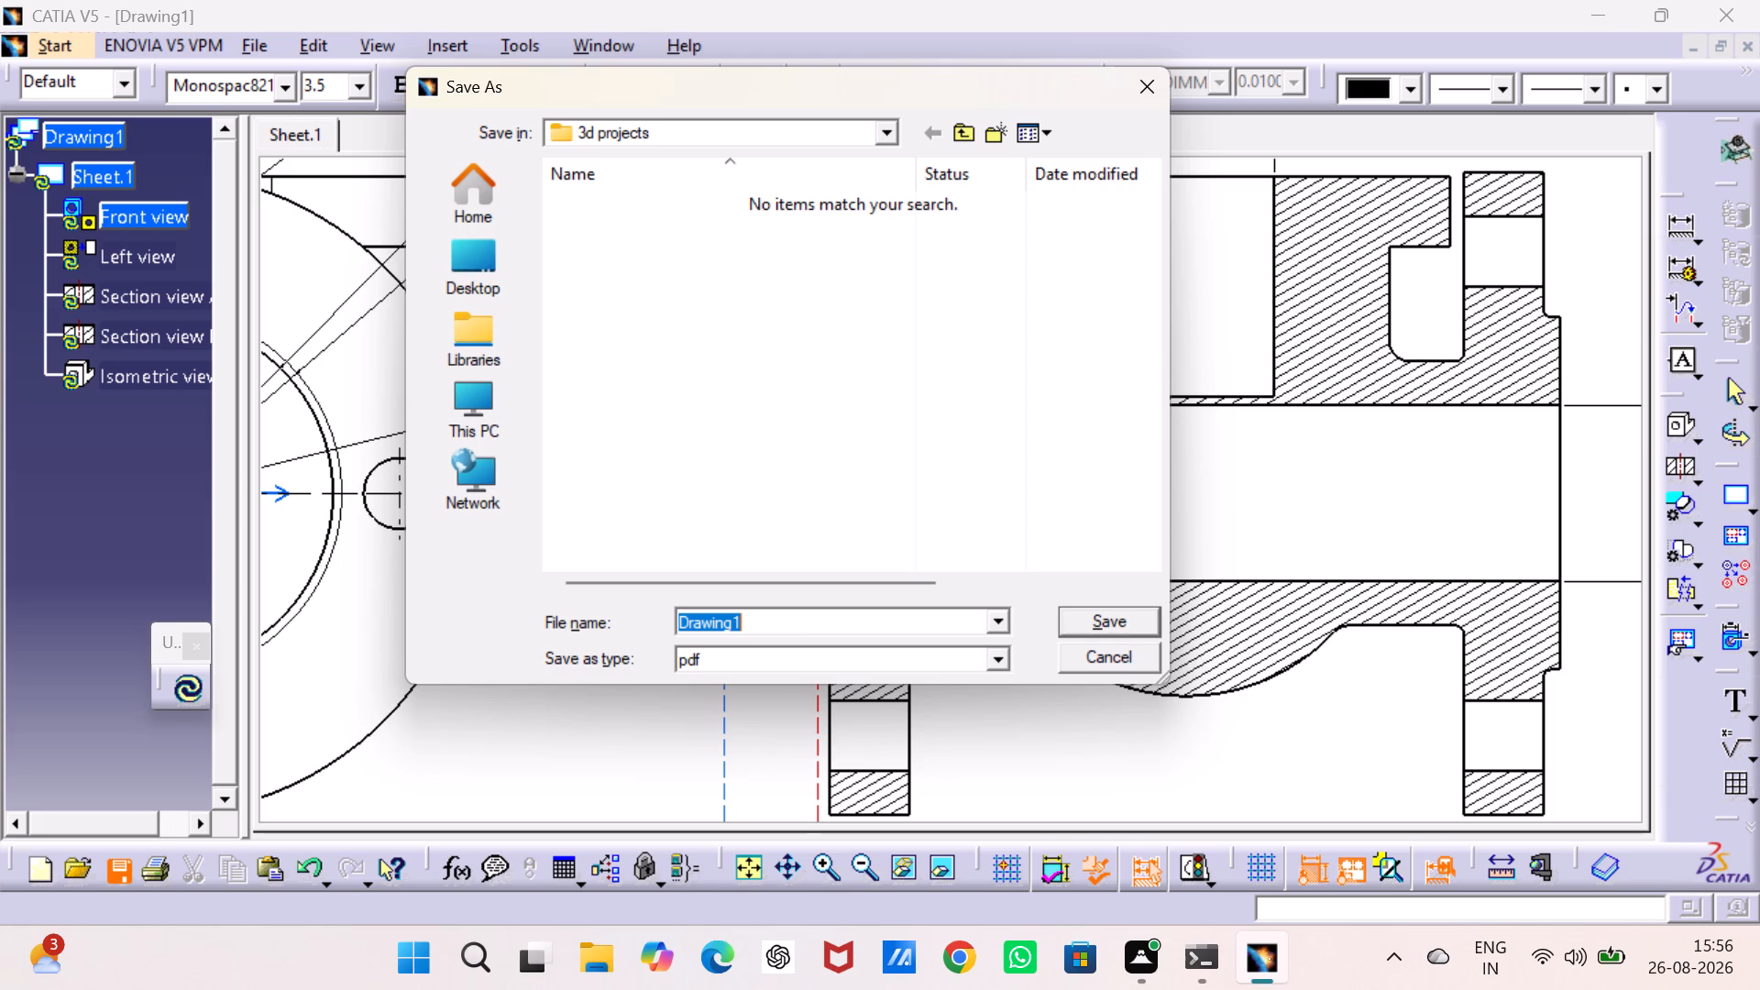
key(ctrl+v)
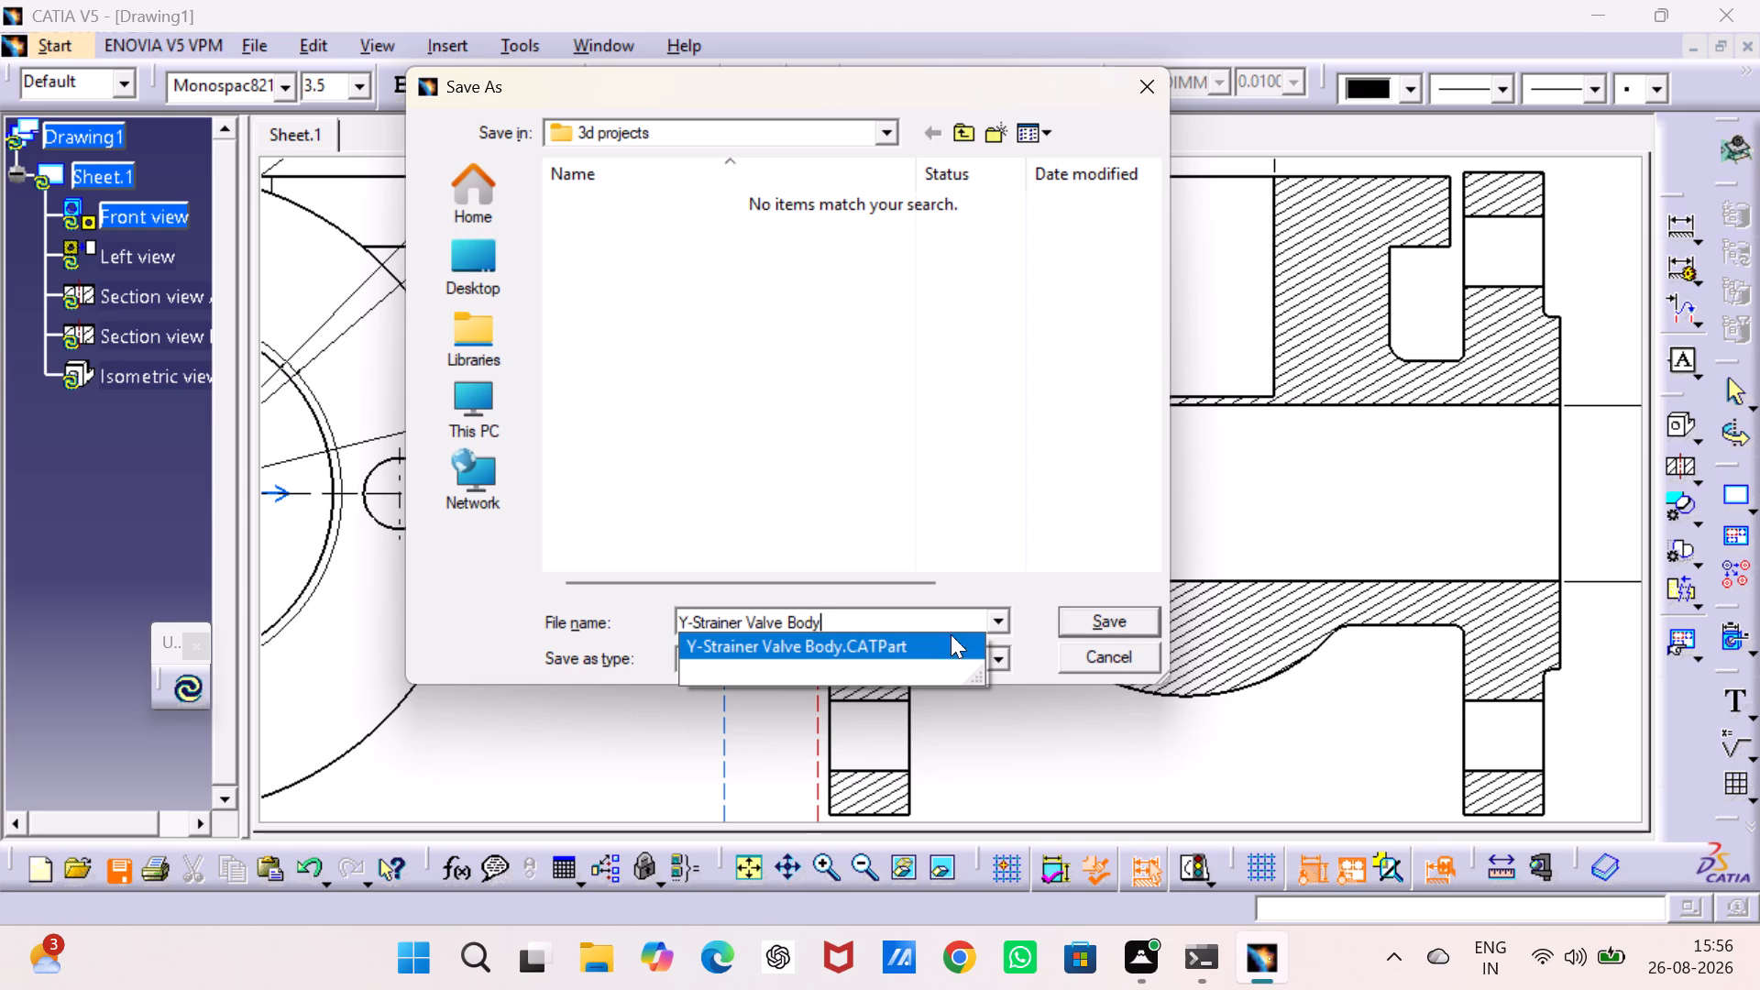
click(1077, 613)
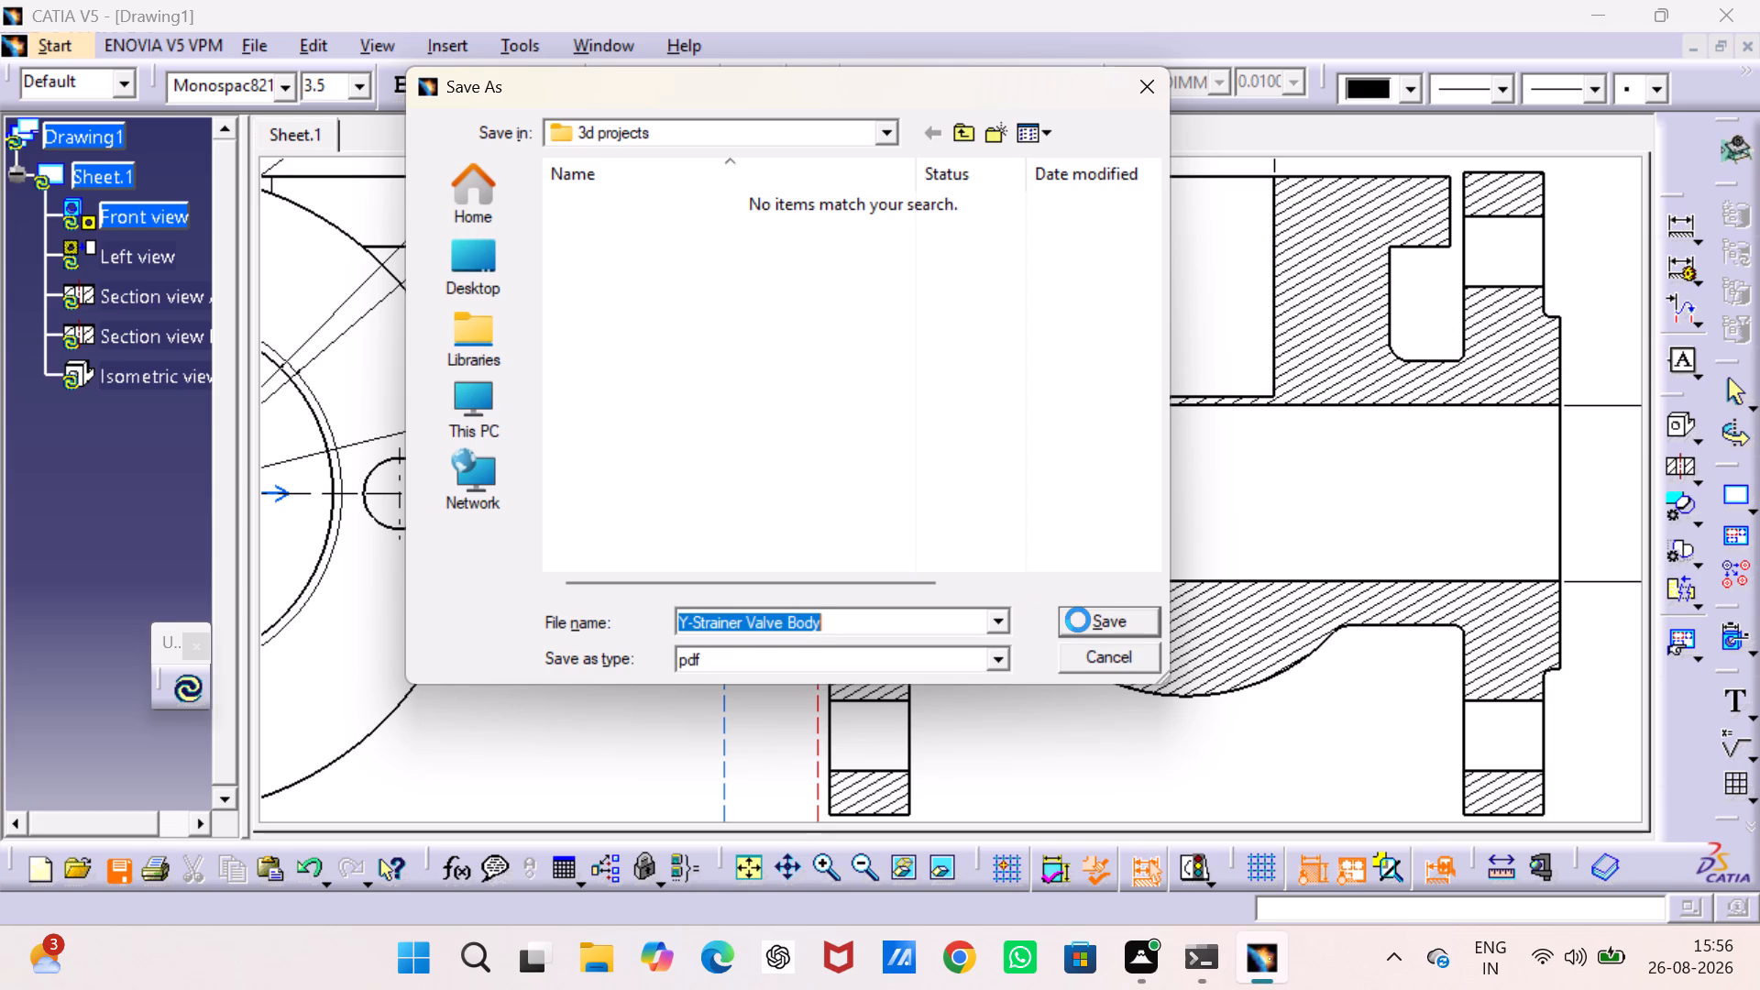